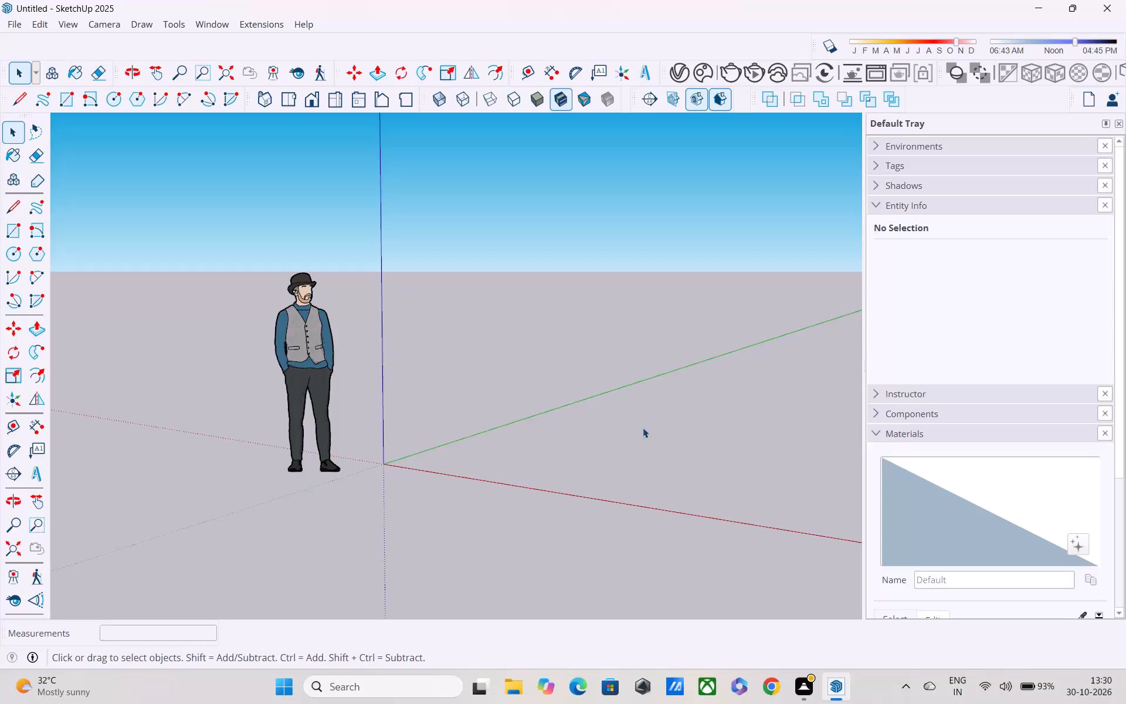
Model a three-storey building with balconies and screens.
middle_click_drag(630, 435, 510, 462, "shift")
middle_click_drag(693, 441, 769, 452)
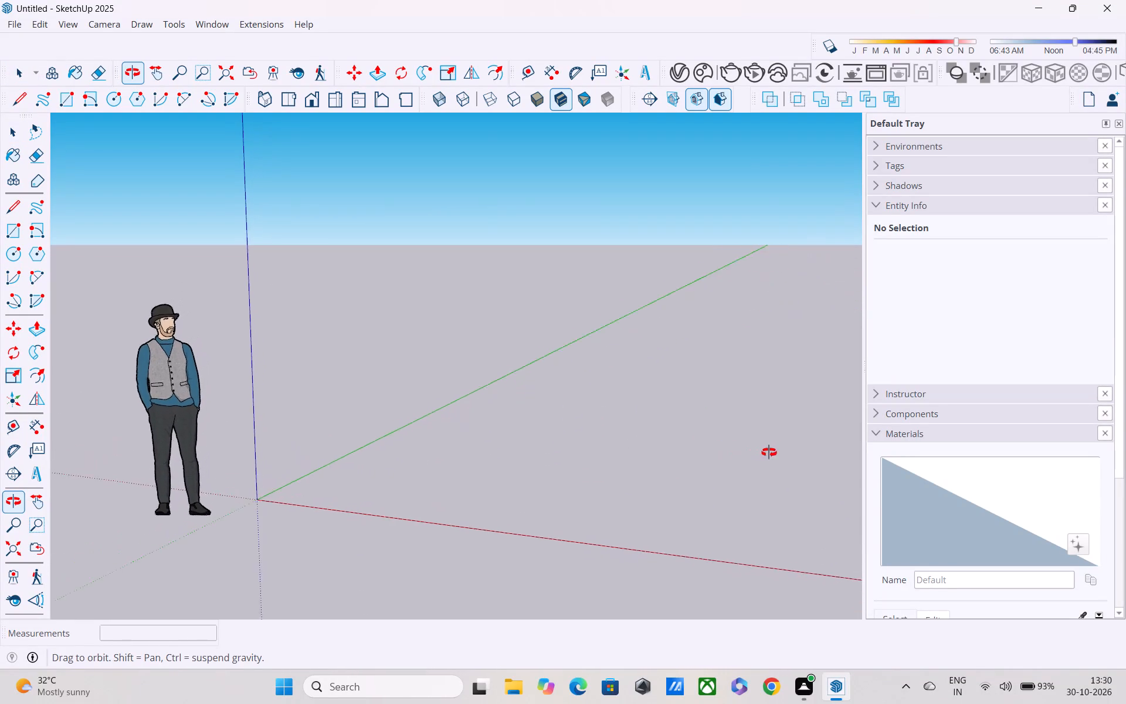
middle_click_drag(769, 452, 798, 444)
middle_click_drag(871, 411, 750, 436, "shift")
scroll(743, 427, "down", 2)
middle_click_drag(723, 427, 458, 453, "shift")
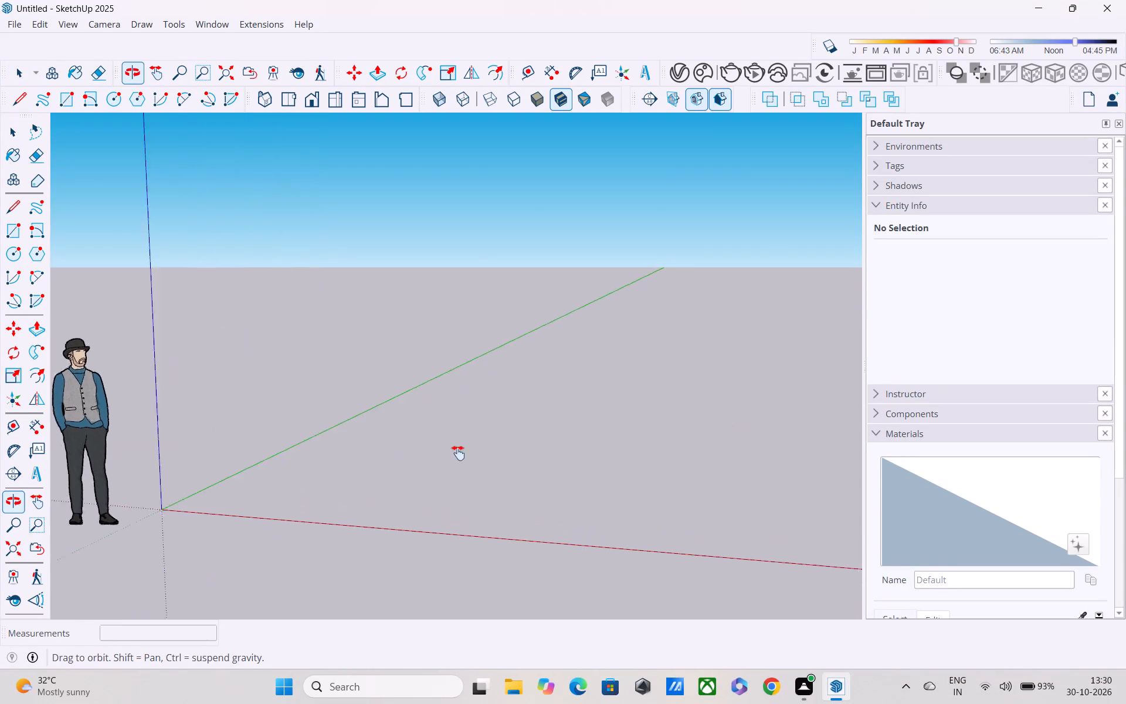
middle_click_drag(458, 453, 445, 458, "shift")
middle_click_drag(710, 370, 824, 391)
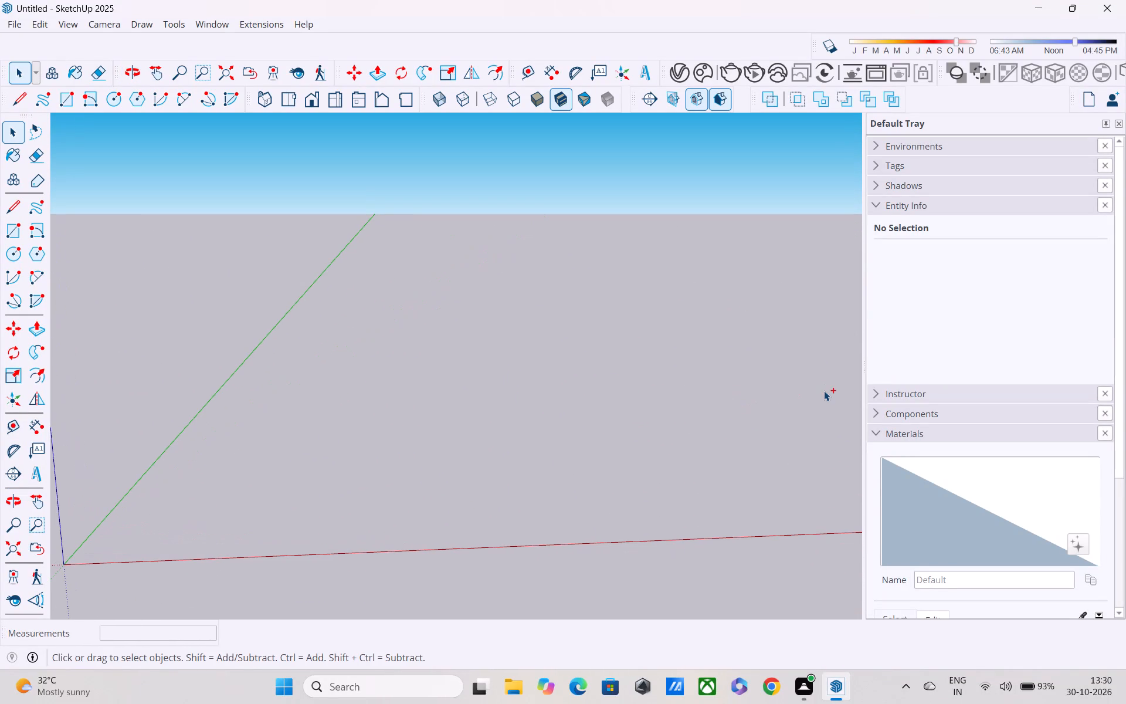
Save the model in the Documents folder as SK UP PRO 28.
key("ctrl+s")
key("BackSpace")
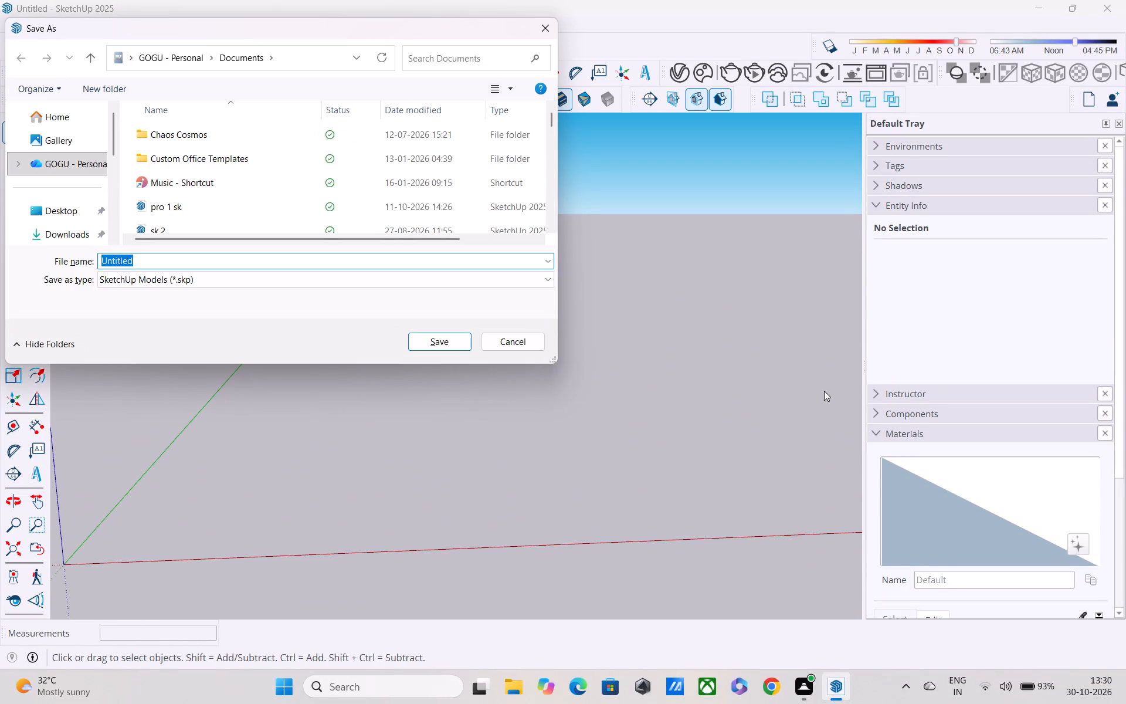
type("SK UP PRO")
key("space")
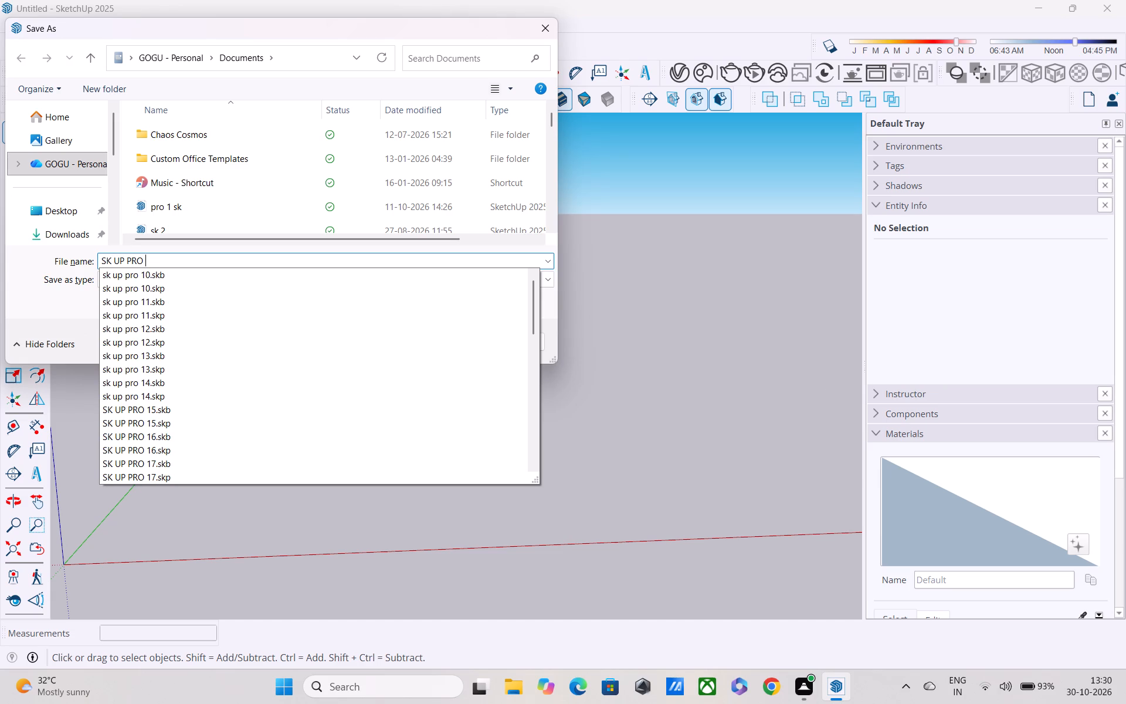
type("28")
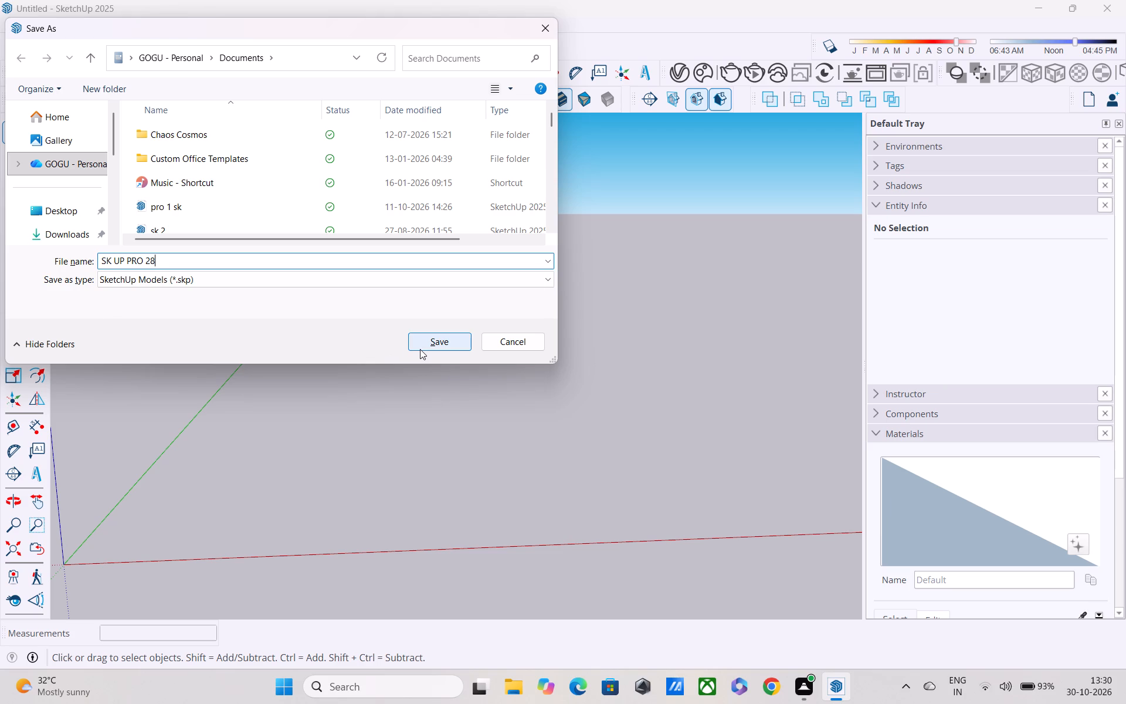
key("BackSpace")
key("7")
key("BackSpace")
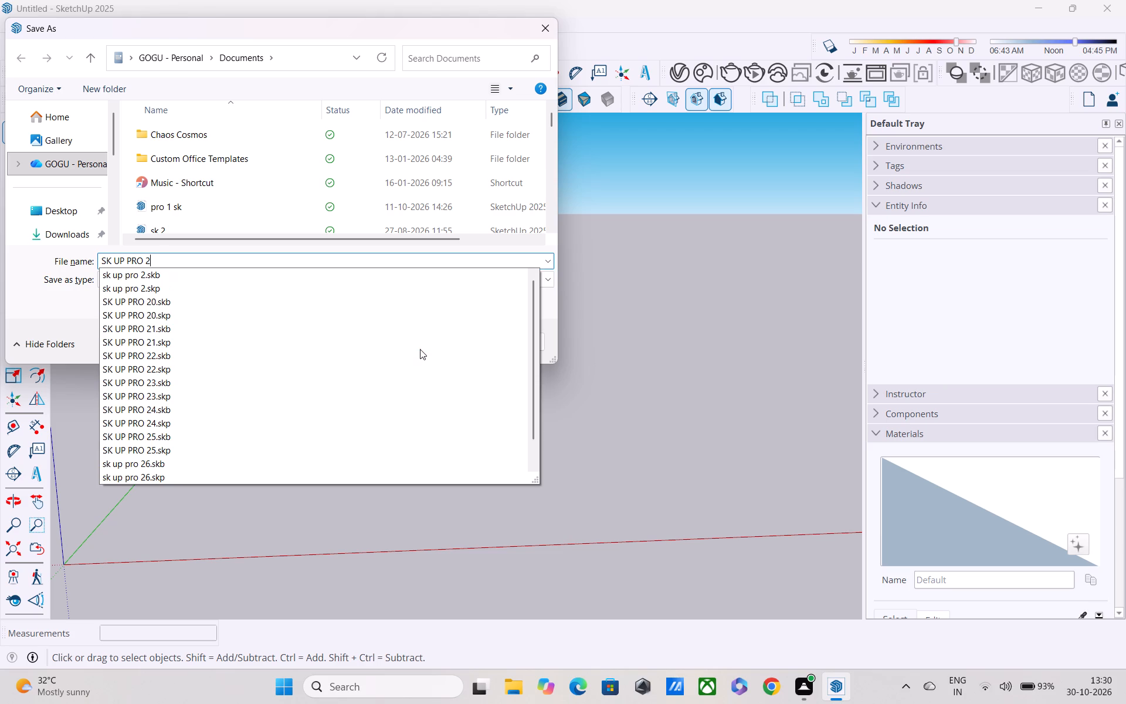
type("28")
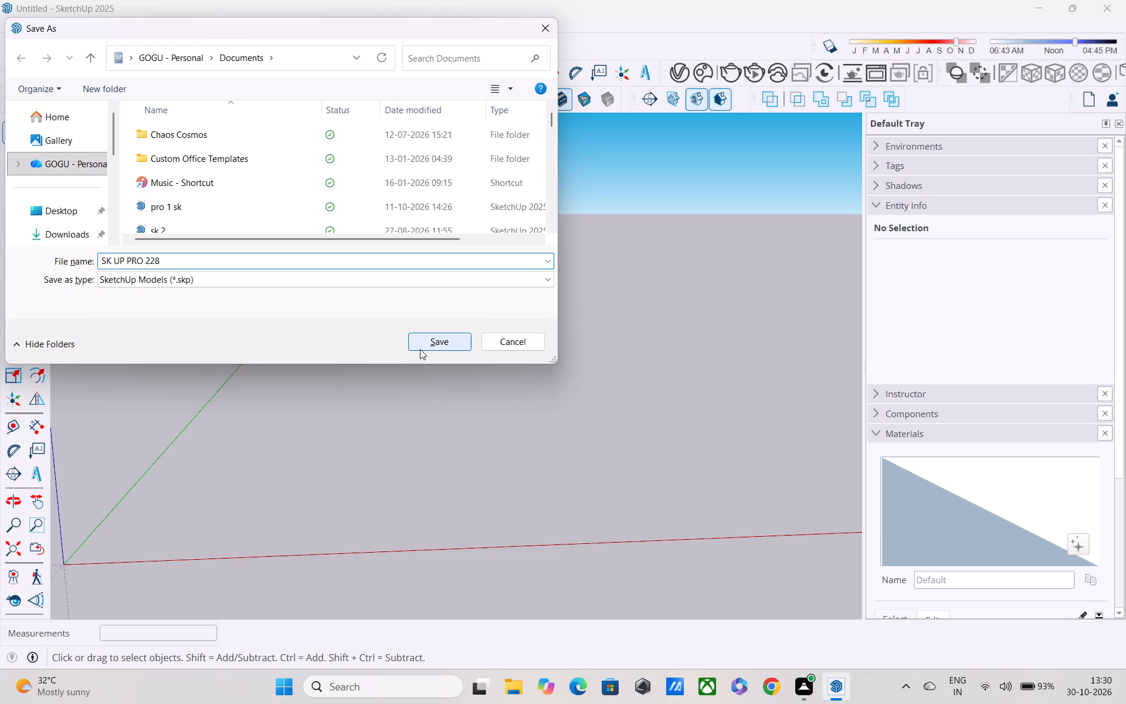
key("BackSpace")
key("BackSpace")
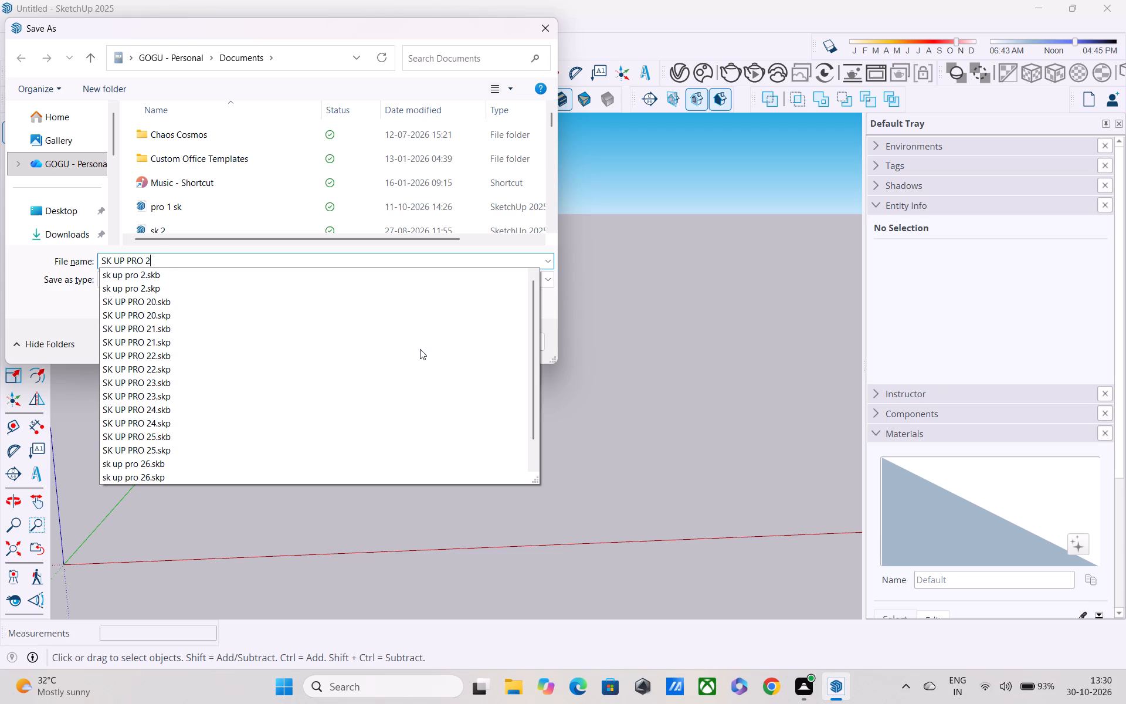
key("7")
key("BackSpace")
key("8")
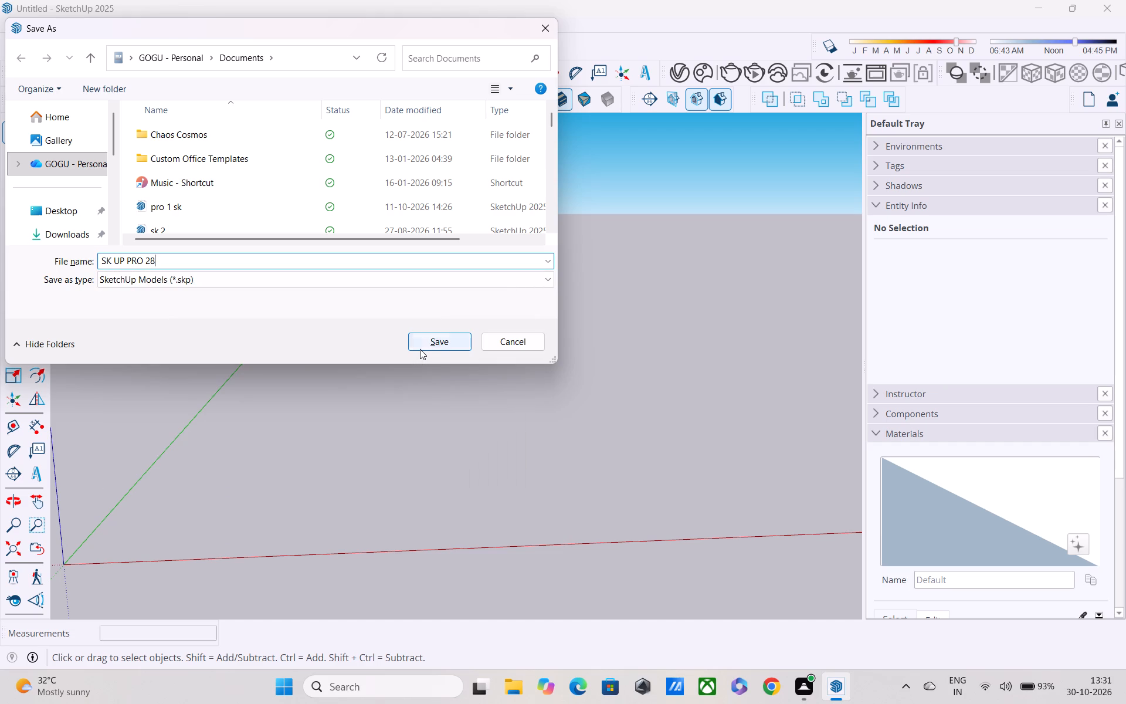
left_click(420, 345)
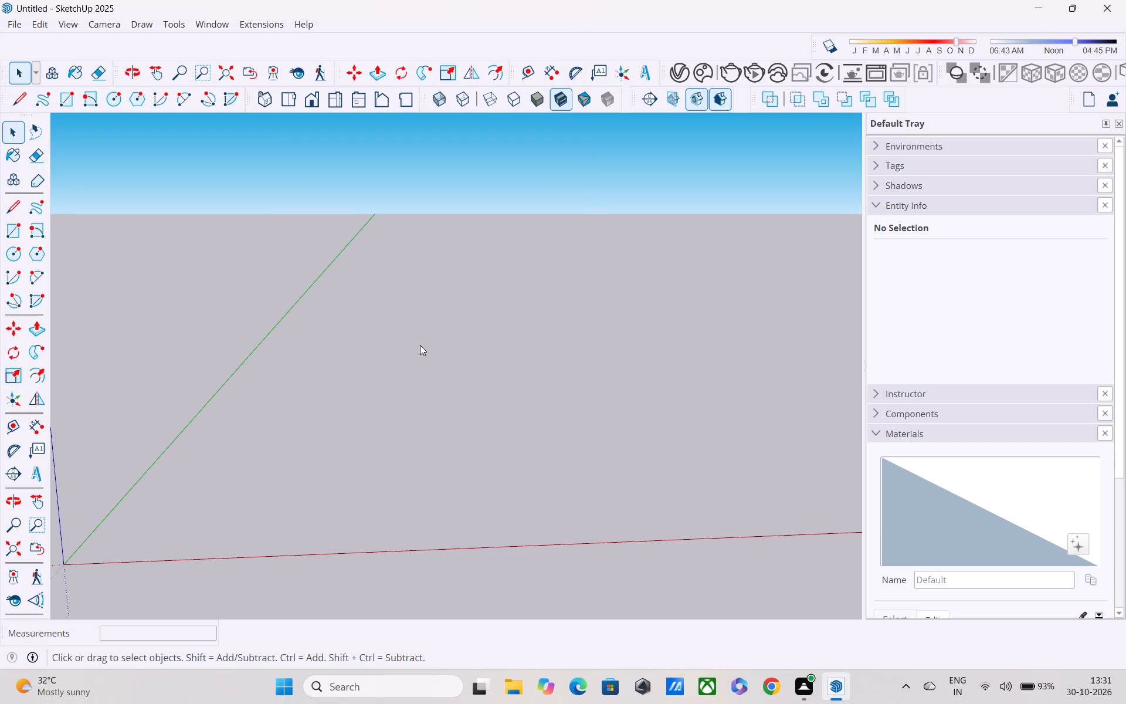
Draw a 50' by 50' rectangle on the ground plane, in the area between the red and green axes.
scroll(419, 354, "down", 1)
middle_click_drag(419, 354, 303, 398, "shift")
scroll(303, 398, "up", 1)
scroll(303, 398, "down", 4)
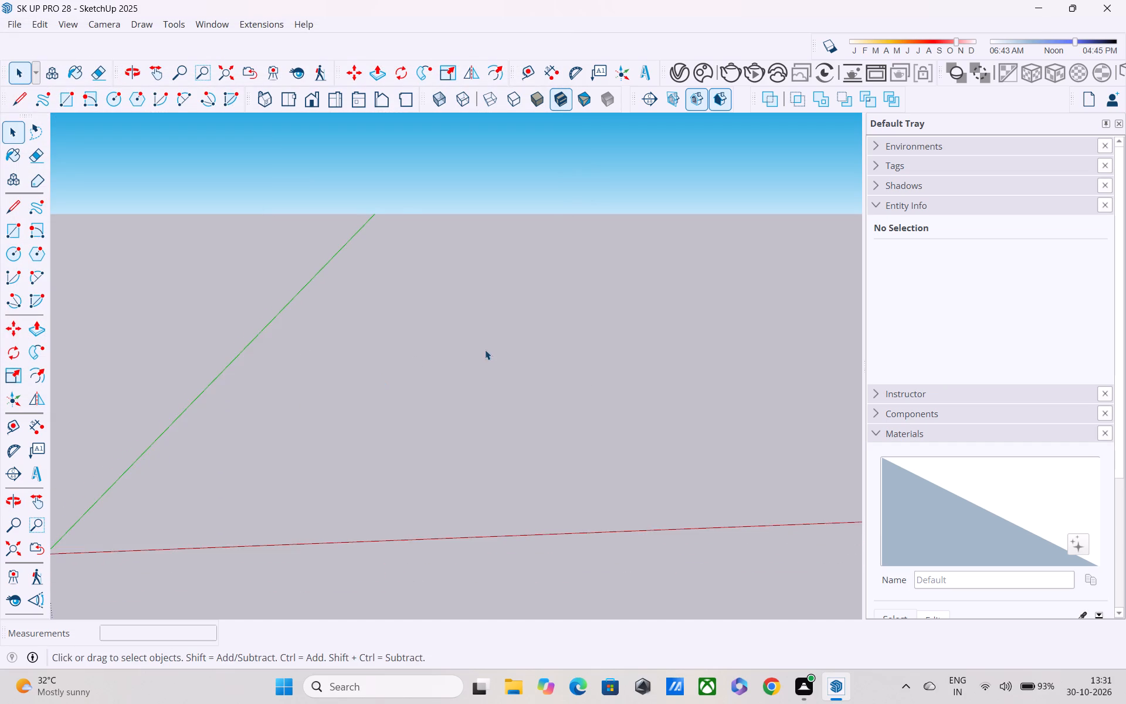
middle_click_drag(485, 350, 360, 391, "shift")
scroll(359, 390, "down", 5)
middle_click_drag(503, 306, 515, 384)
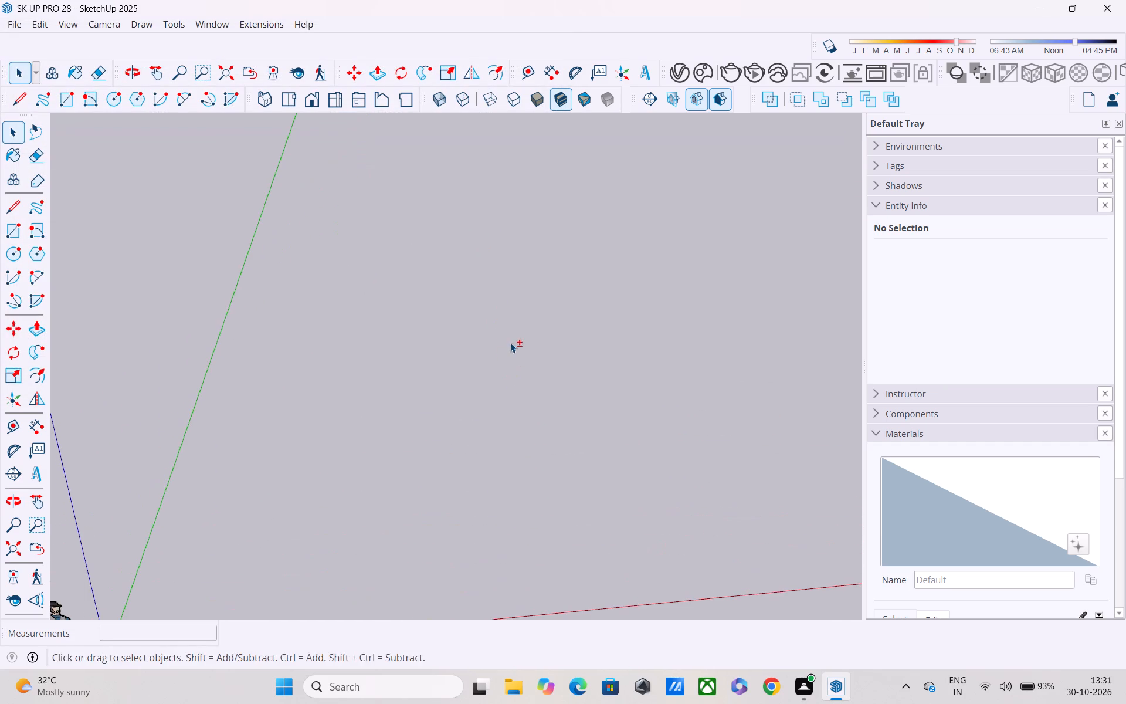
middle_click_drag(510, 341, 307, 347, "shift")
scroll(509, 341, "down", 1, "shift")
scroll(307, 347, "up", 1, "shift")
scroll(304, 347, "down", 5)
middle_click_drag(476, 263, 486, 383)
scroll(486, 385, "down", 3, "shift")
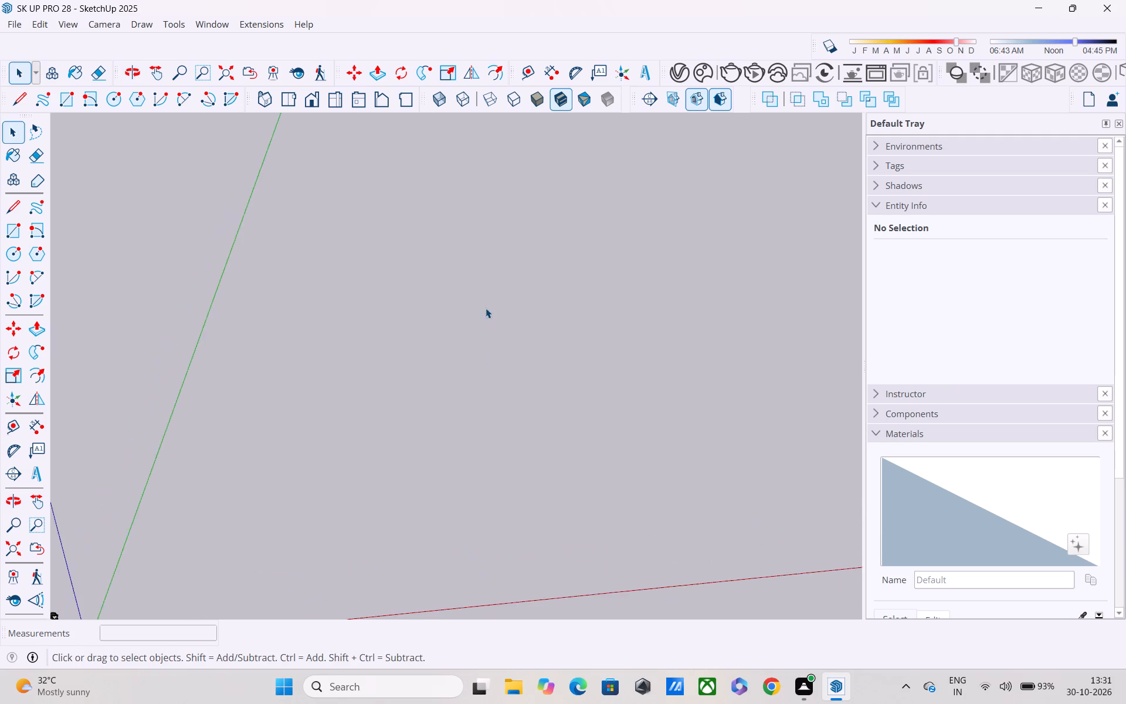
scroll(486, 308, "down", 2, "shift")
scroll(485, 296, "up", 1)
middle_click_drag(483, 292, 246, 425)
scroll(261, 411, "down", 4)
key("r")
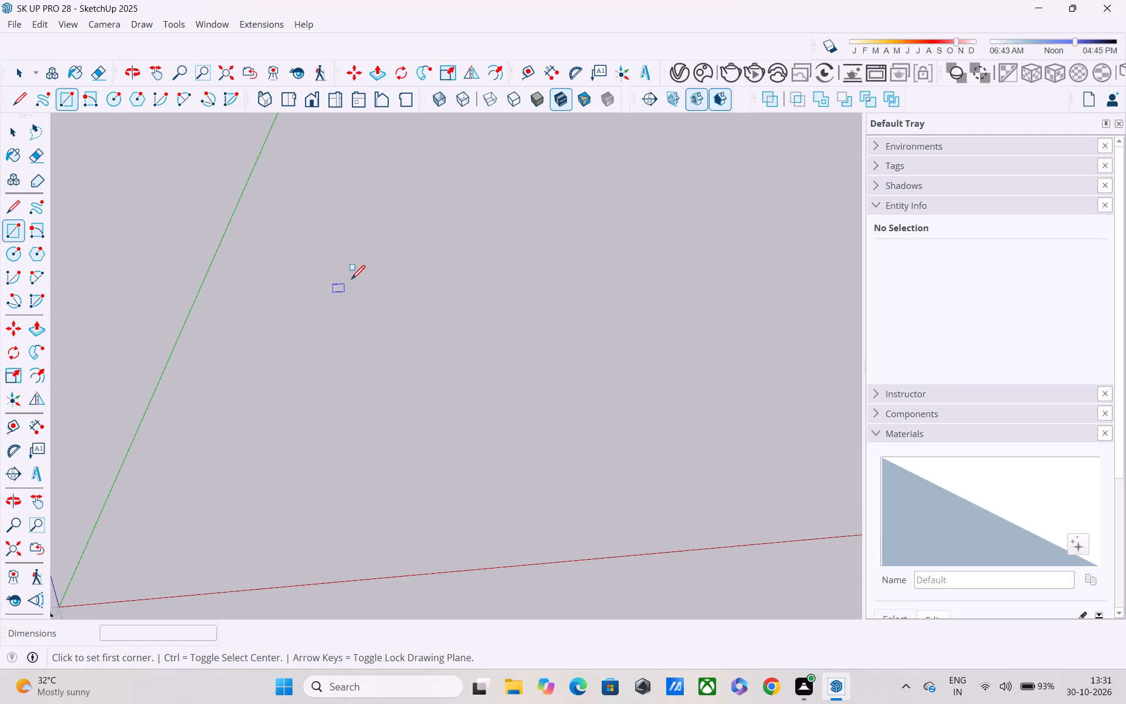
left_click(375, 197)
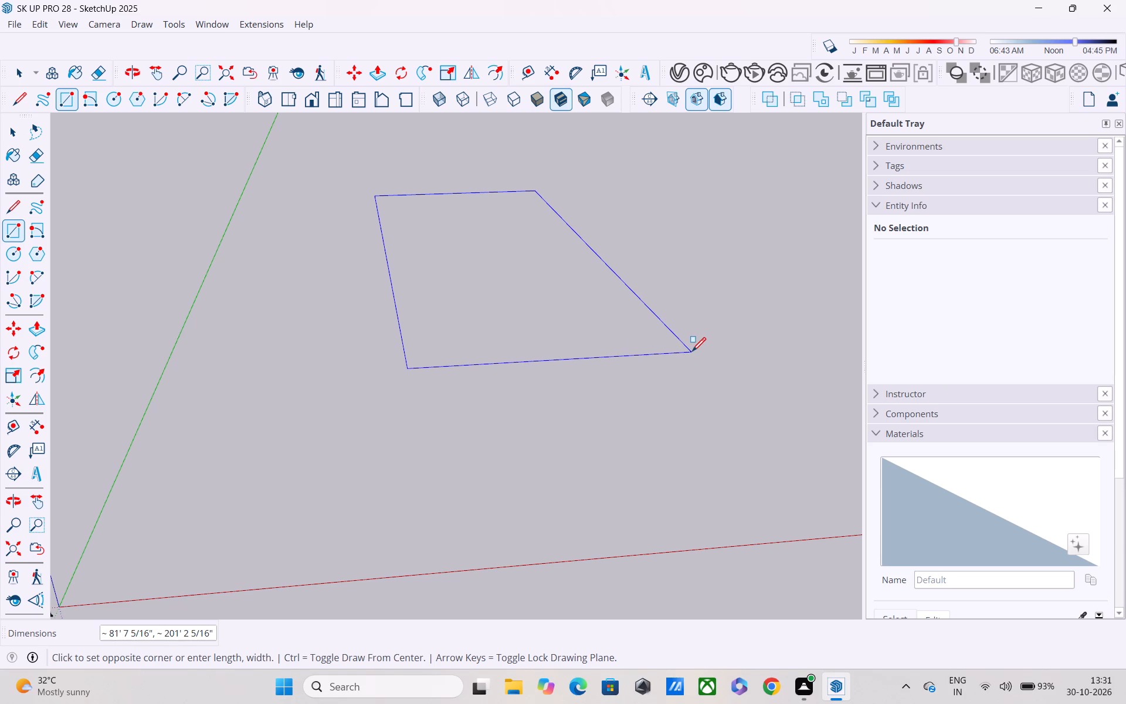
type("50'")
type("50'")
key("Return")
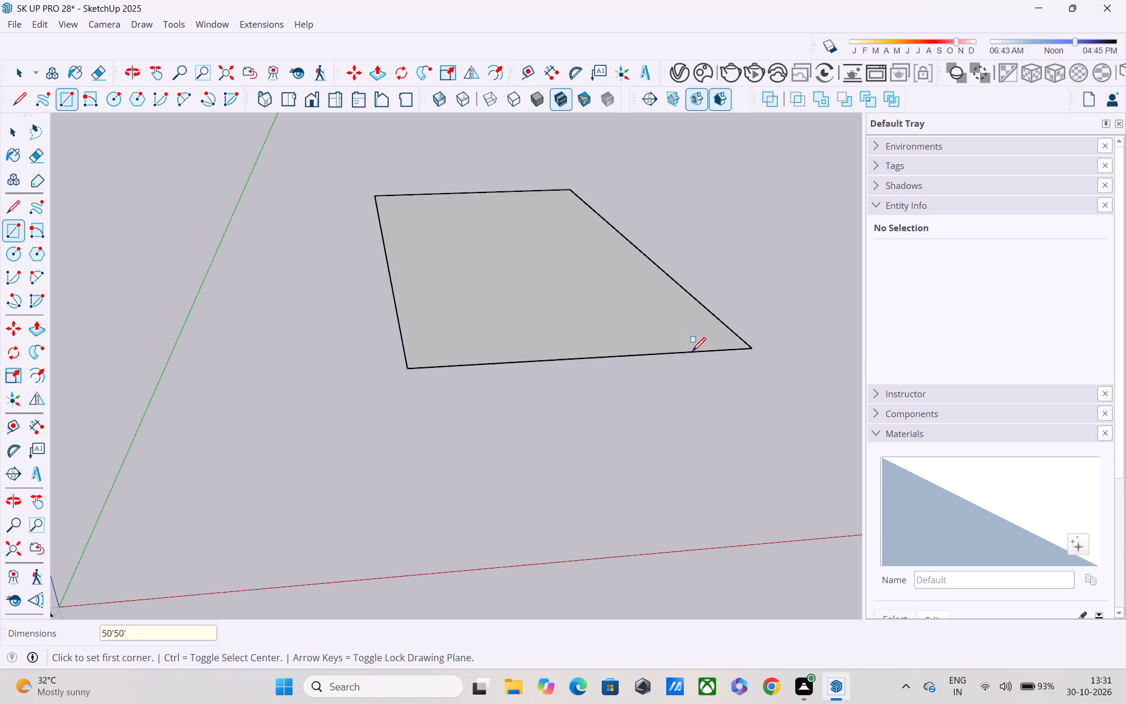
key("BackSpace")
key("BackSpace")
type("50',50'")
key("Return")
Place two guides parallel to the square's left edge, one 7' inside it and the second 9" further in.
scroll(429, 209, "up", 5)
middle_click_drag(437, 190, 441, 207)
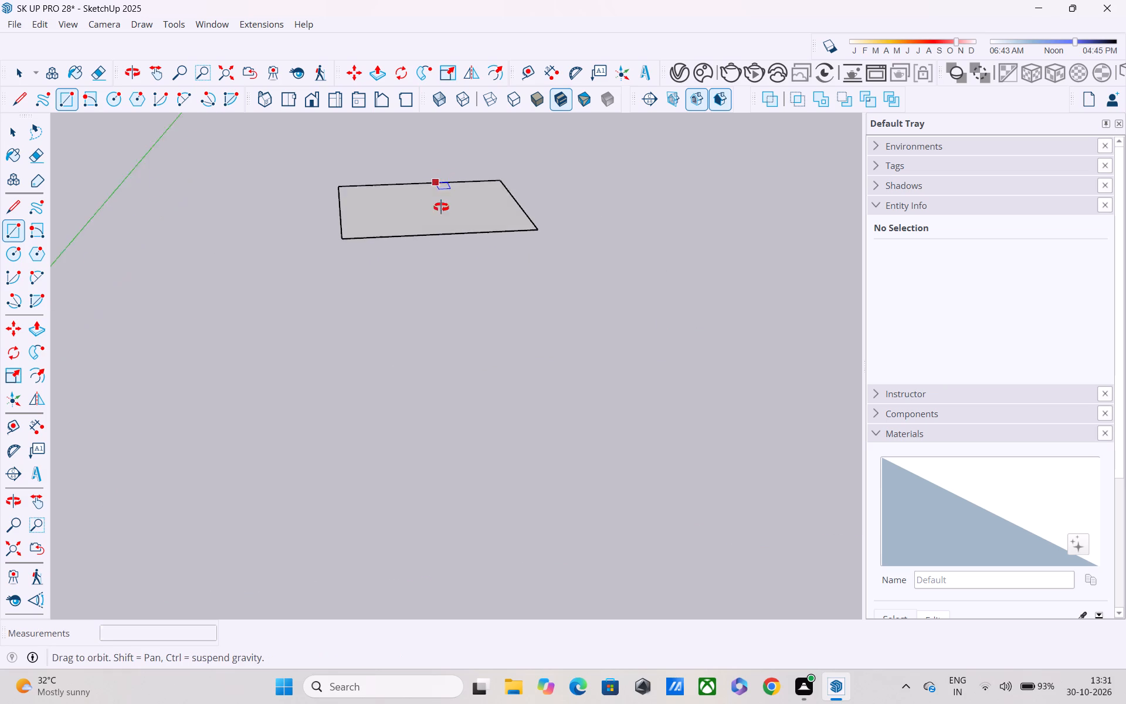
middle_click_drag(441, 207, 444, 236)
scroll(450, 221, "up", 5)
middle_click_drag(460, 220, 455, 358)
middle_click_drag(459, 266, 467, 429, "shift")
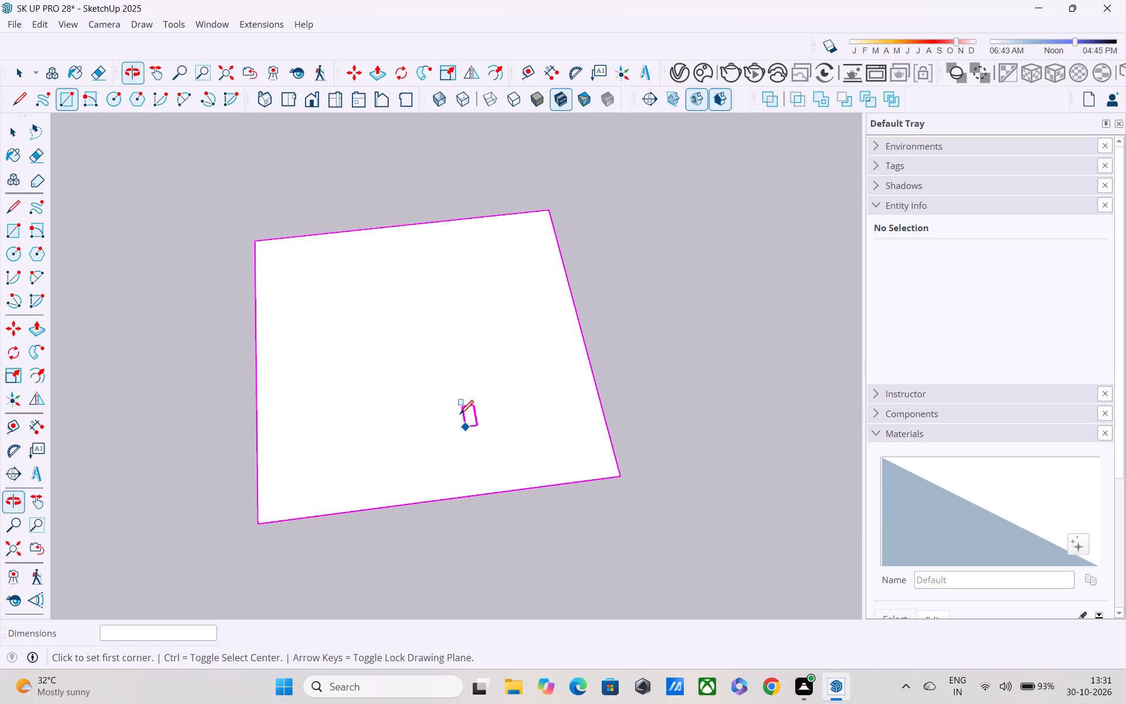
middle_click_drag(453, 406, 395, 236)
scroll(398, 243, "up", 3)
middle_click_drag(403, 261, 447, 351, "shift")
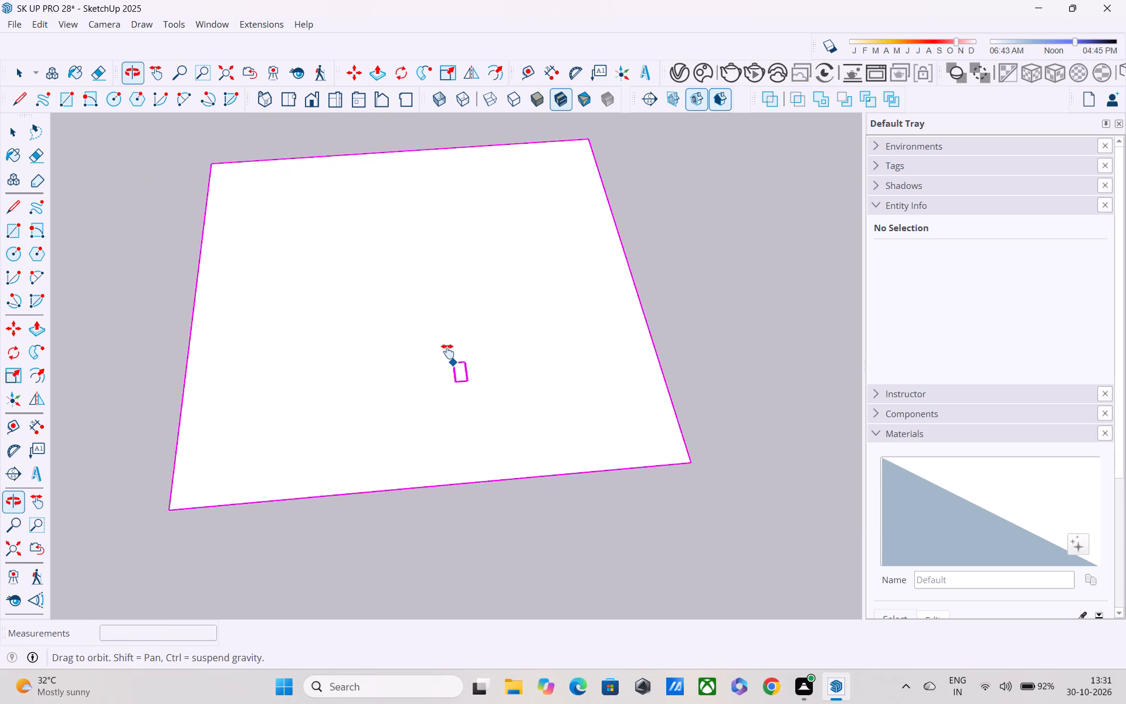
middle_click_drag(447, 351, 445, 343, "shift")
key("space")
key("t")
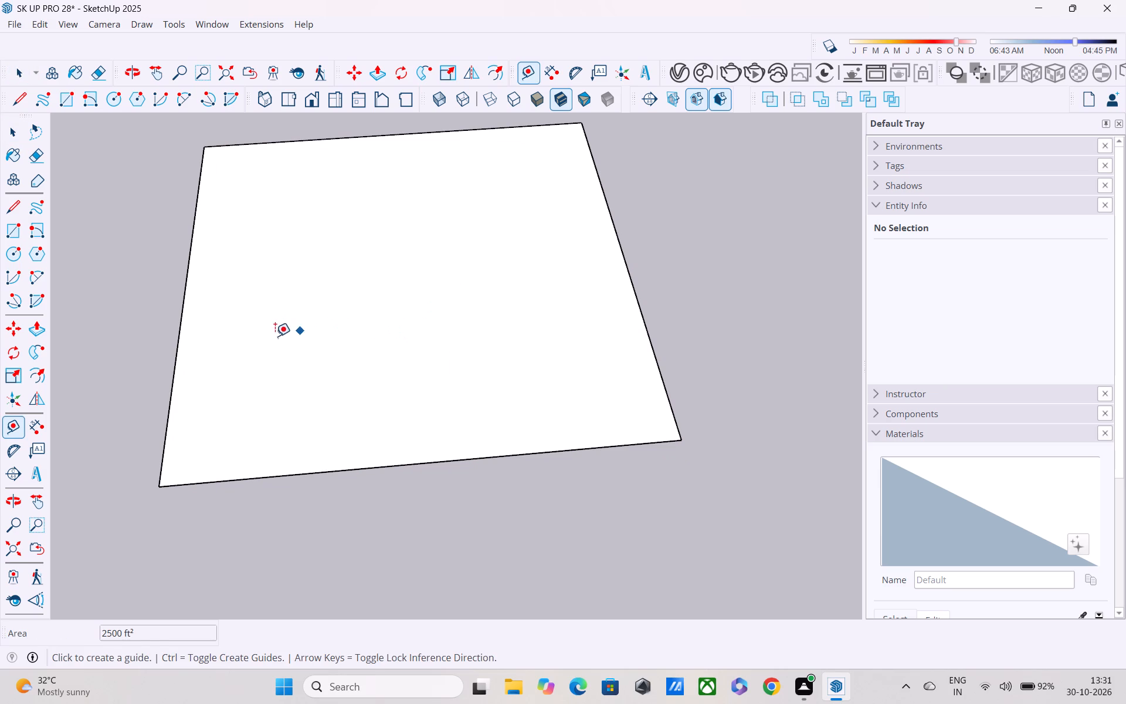
left_click(178, 329)
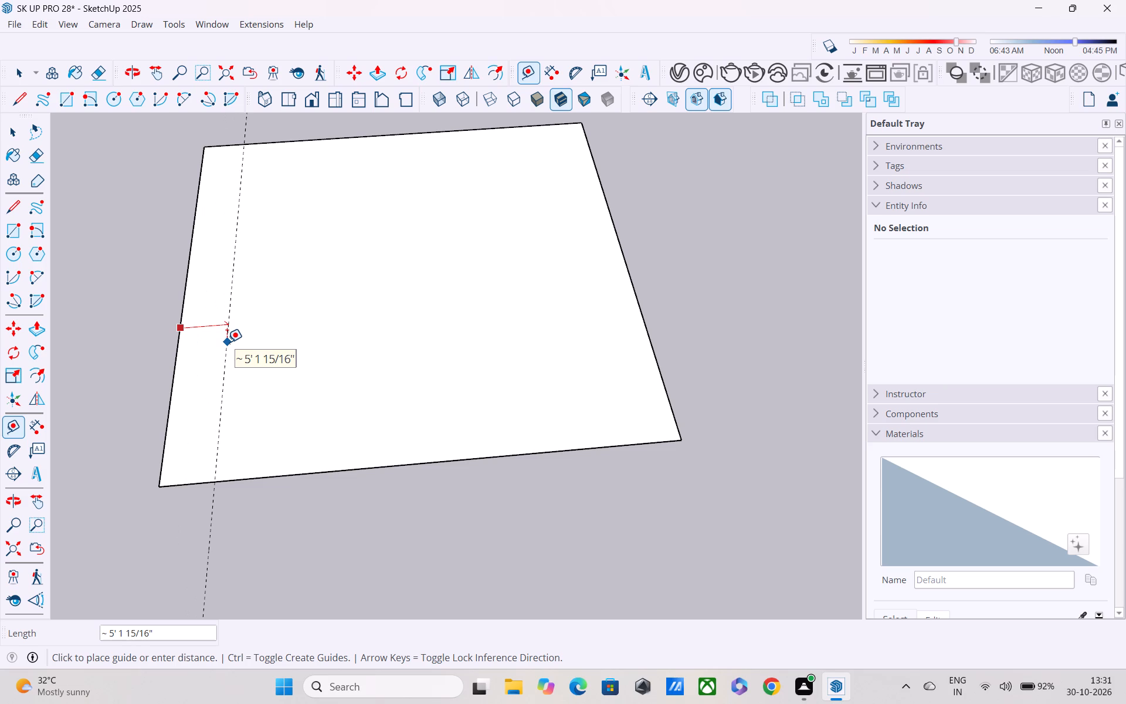
type("7'")
key("Return")
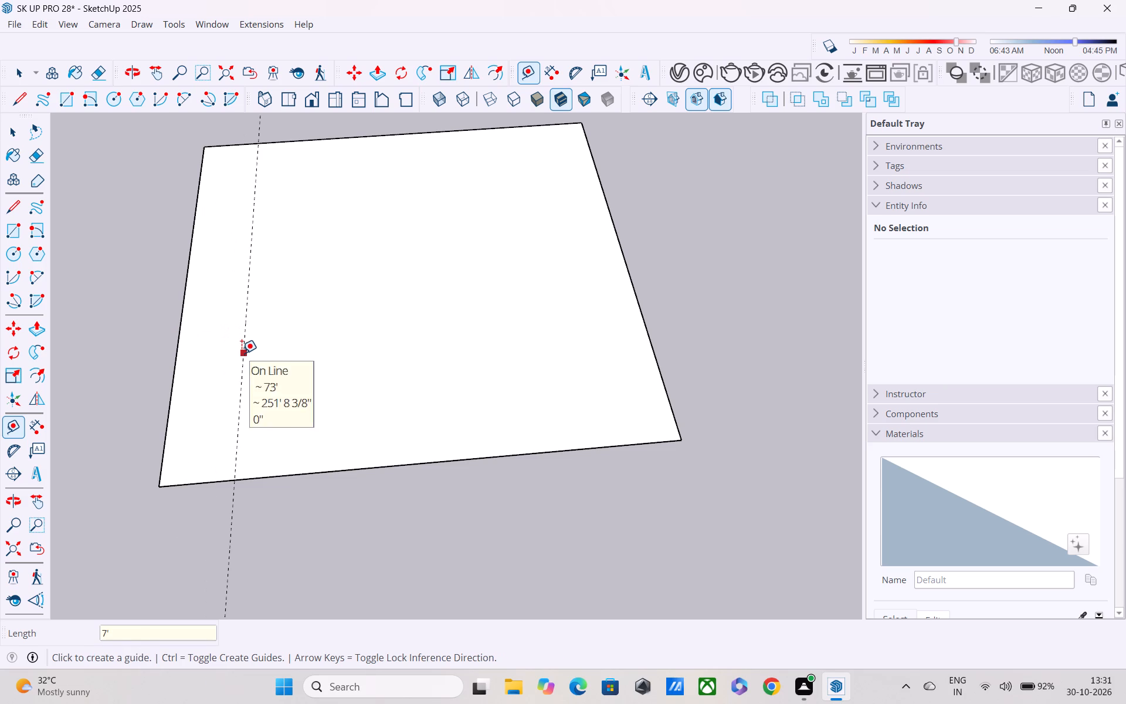
left_click(242, 353)
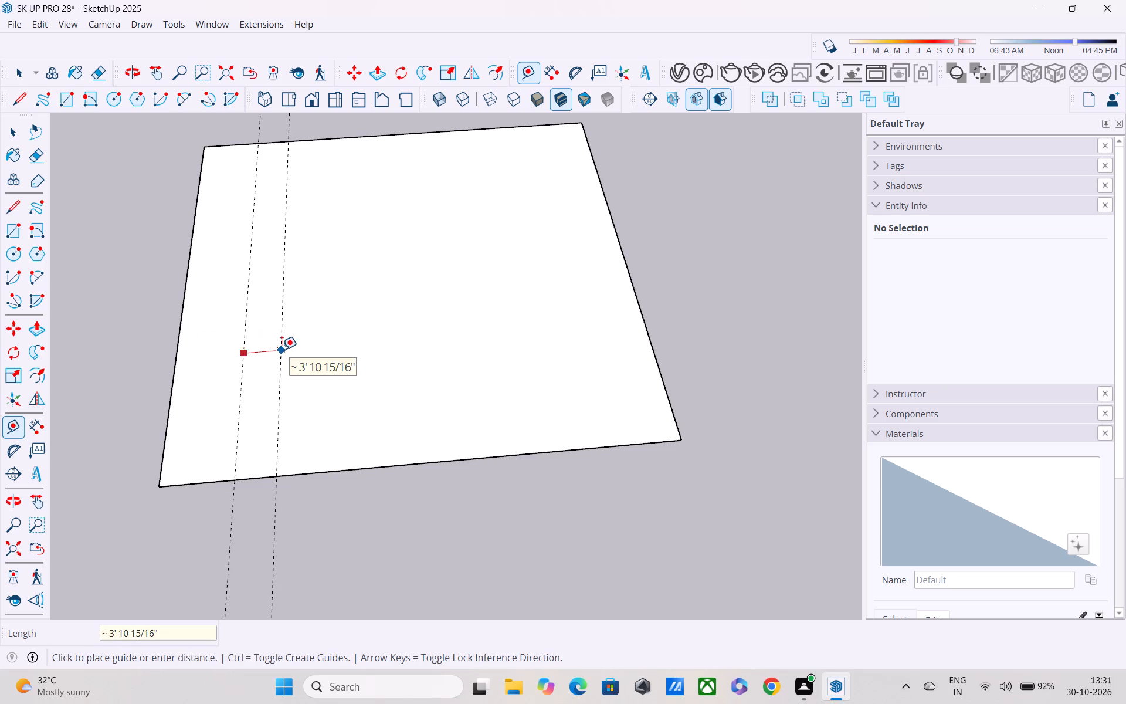
type("9\"")
key("Return")
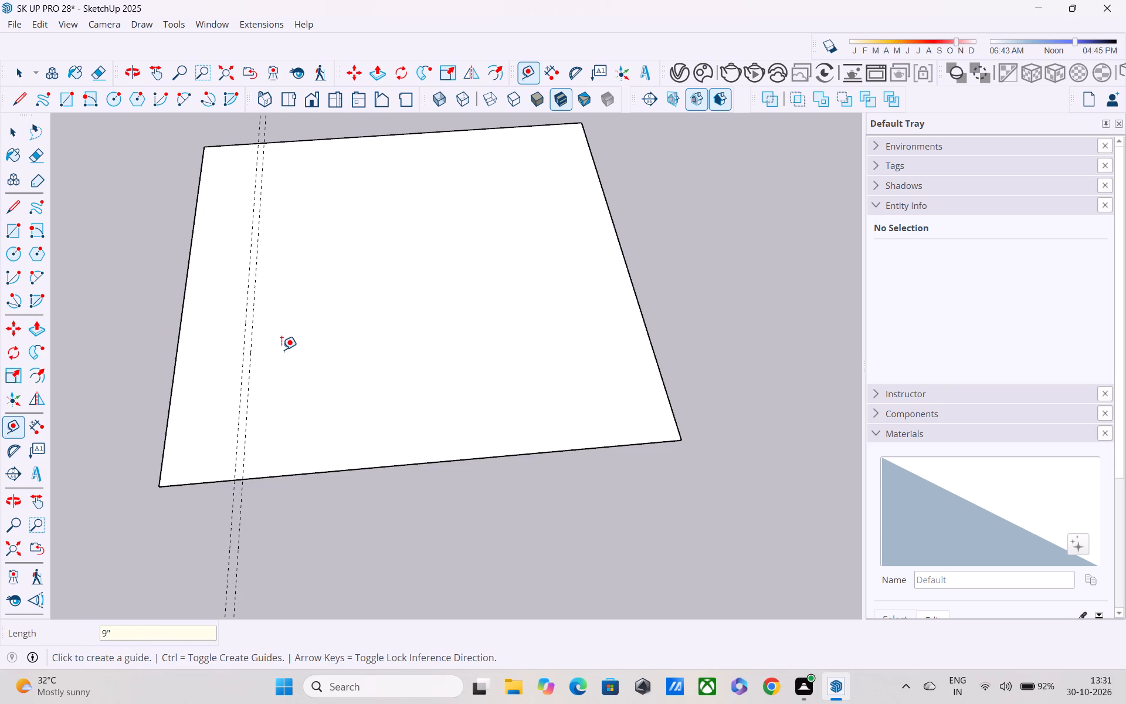
Place a guide 35' from the inner left guide towards the square's right edge, plus another 9" beyond it.
left_click(255, 337)
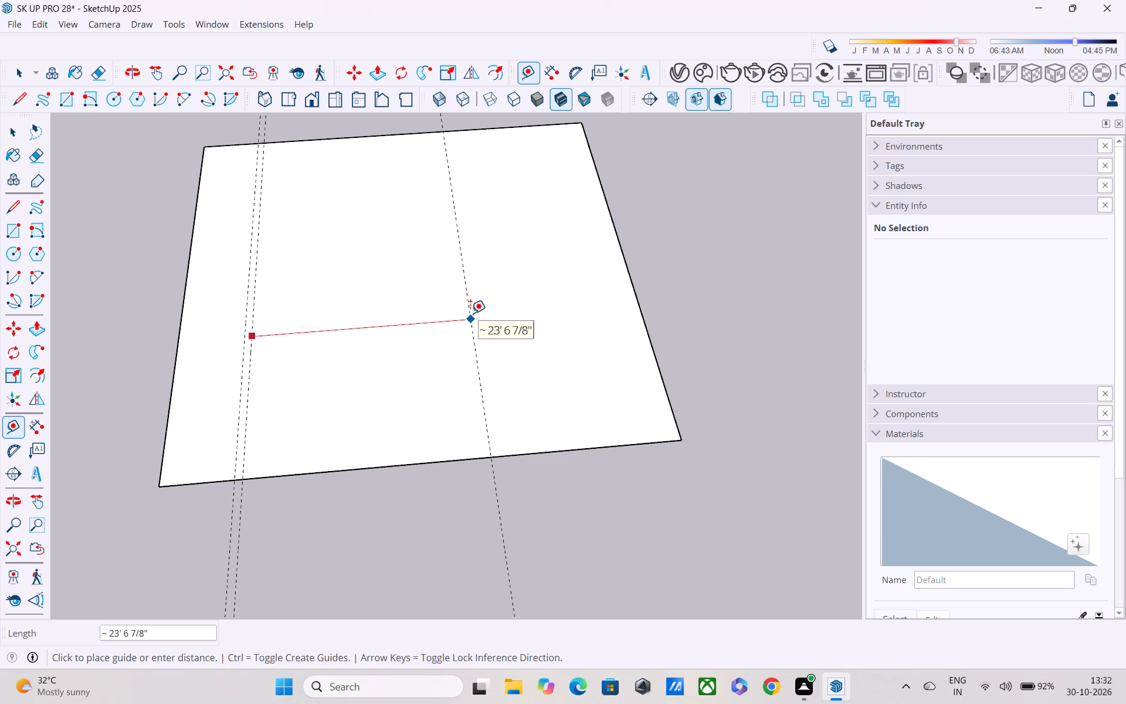
key("3")
type("5'")
key("Return")
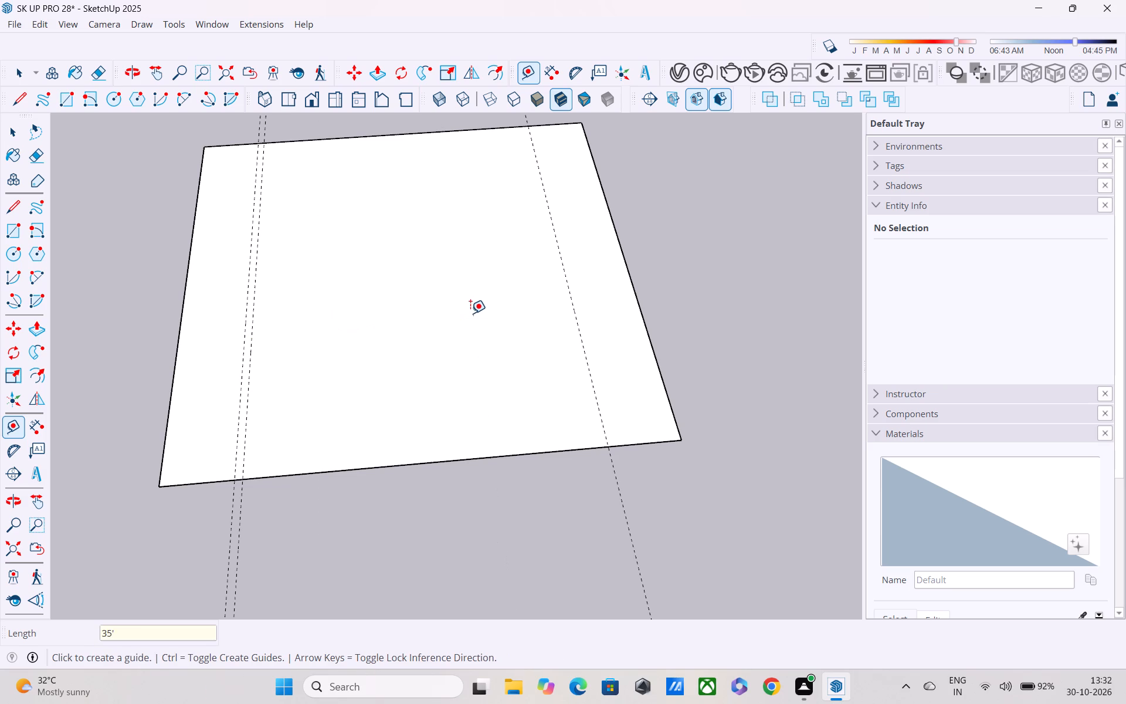
left_click(571, 301)
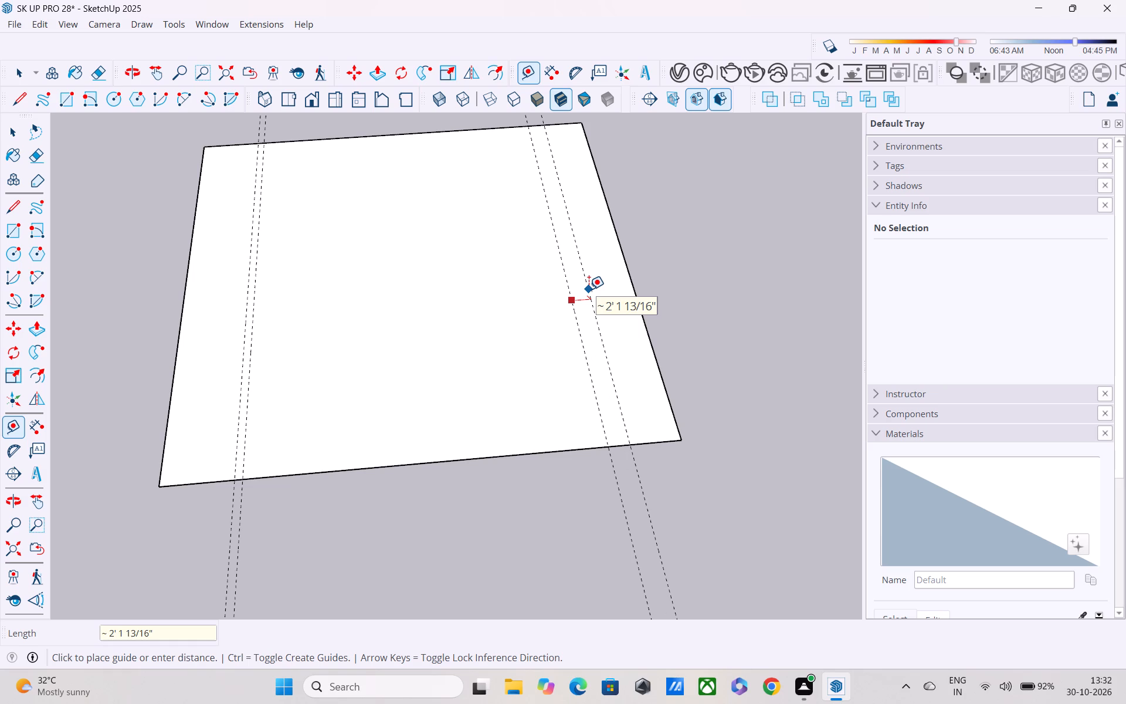
type("9\"")
key("Return")
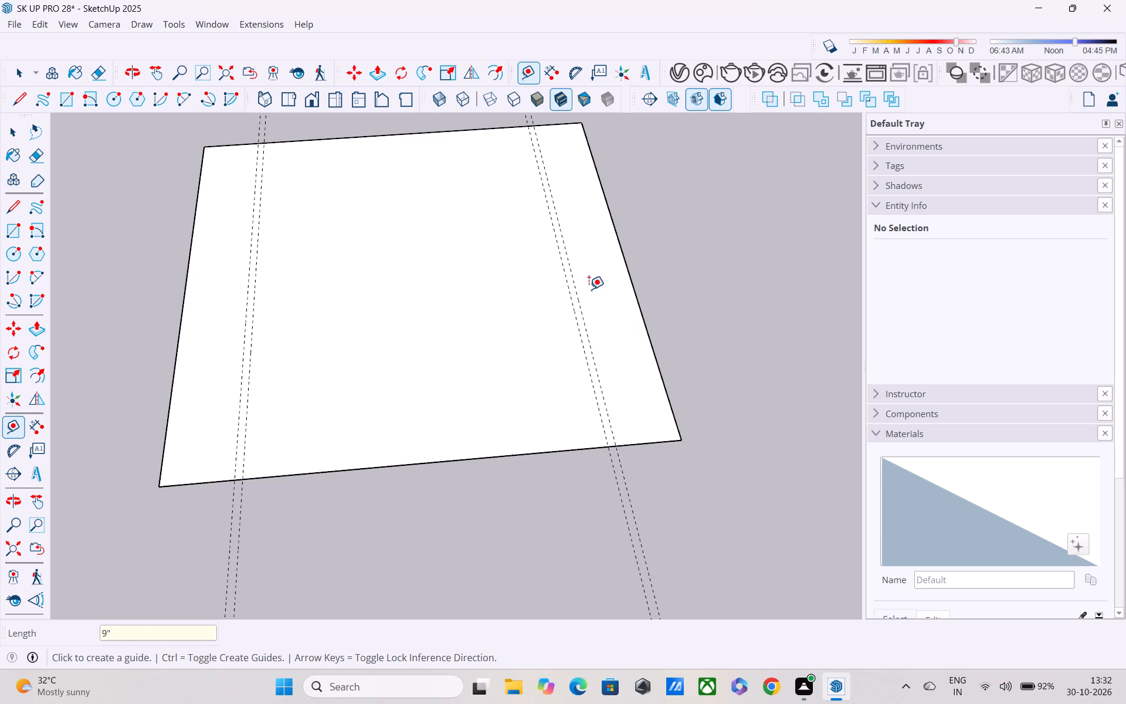
Place a guide 15' inward from the inner guide of the right-hand pair, towards the square's middle.
left_click(250, 392)
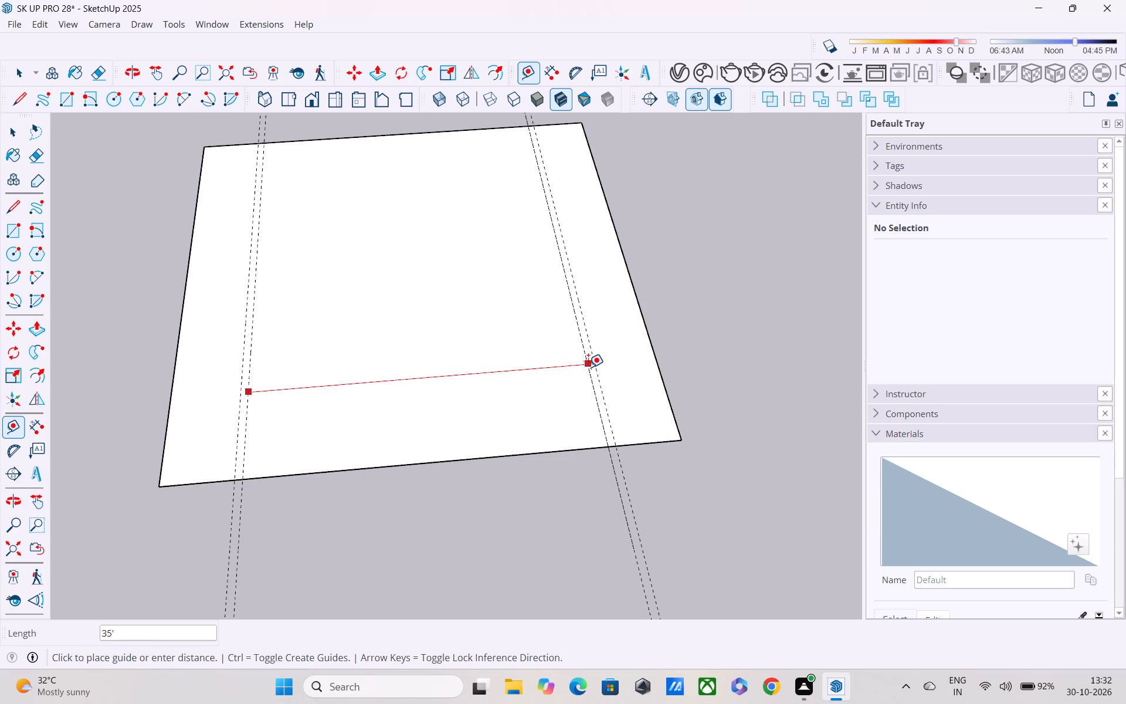
key("Escape")
middle_click_drag(588, 367, 588, 350)
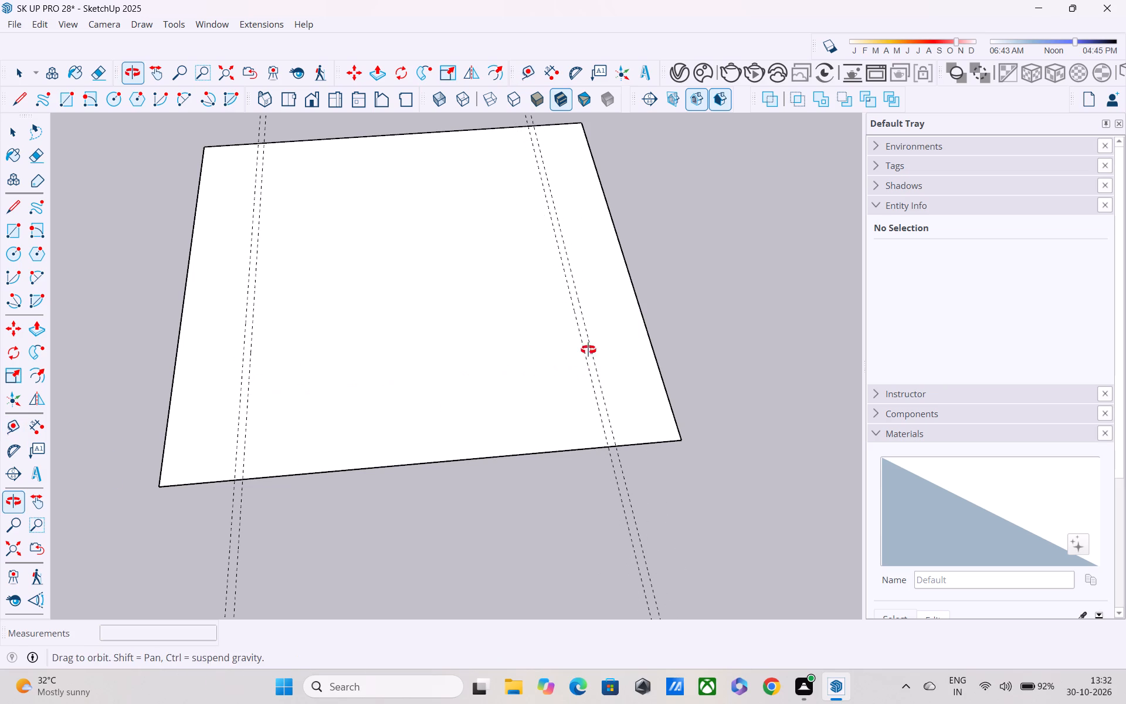
middle_click_drag(588, 350, 585, 319)
scroll(585, 319, "down", 1)
left_click(586, 347)
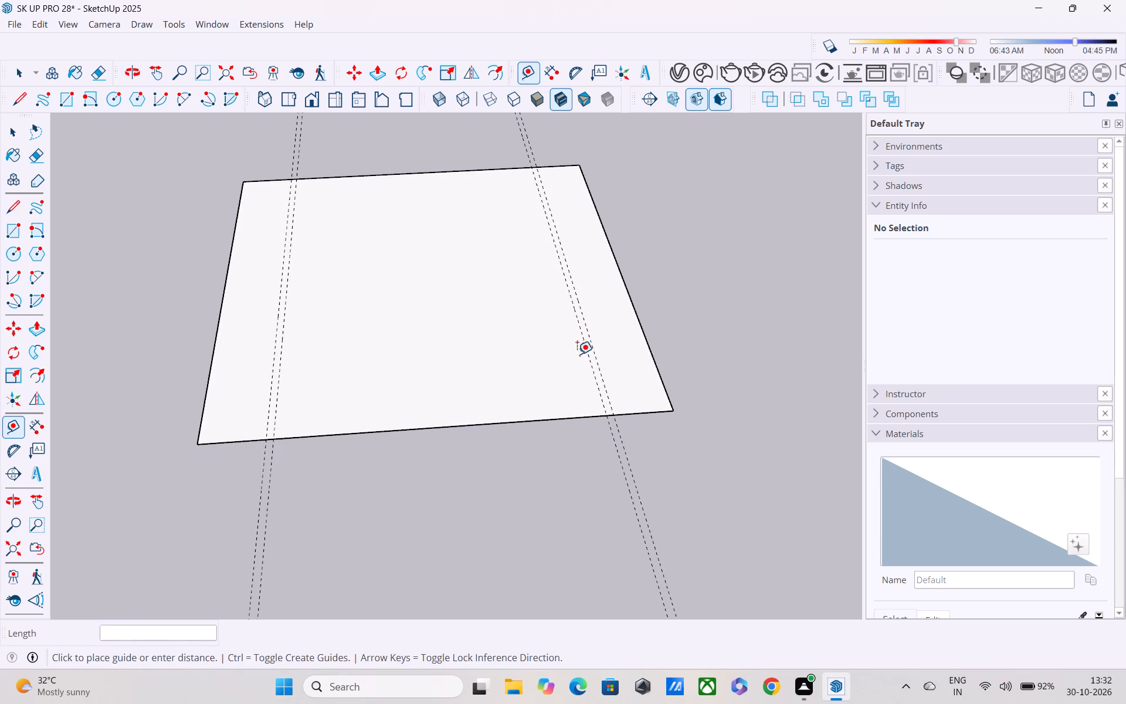
type("15'")
key("Return")
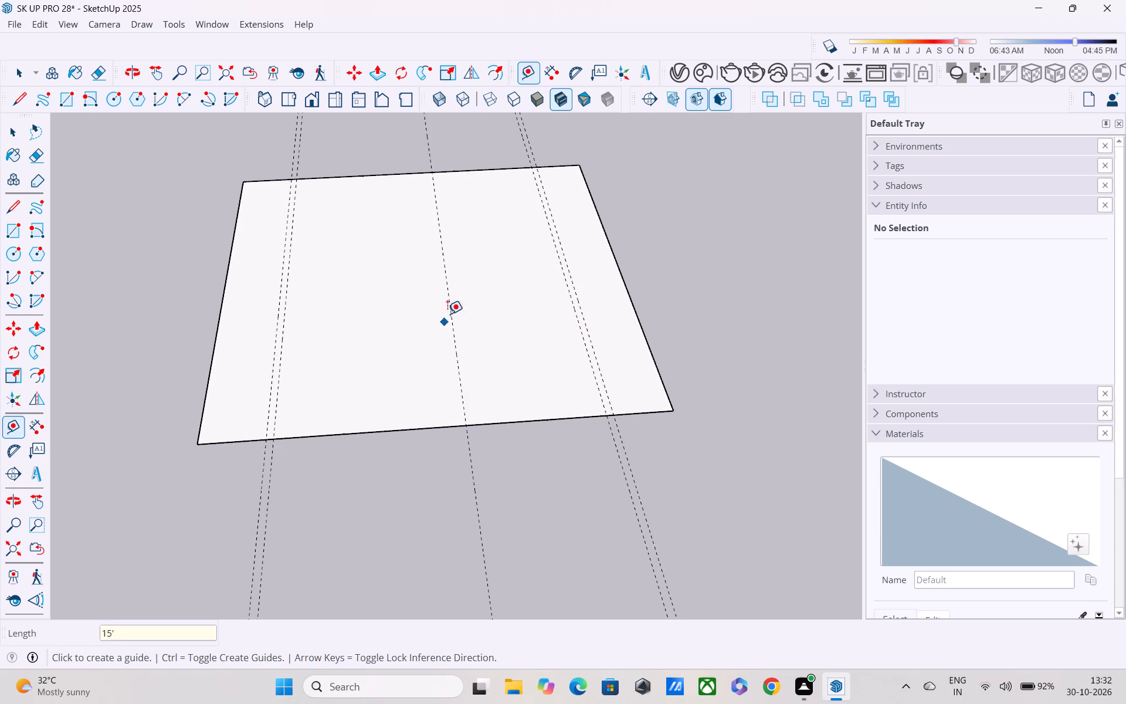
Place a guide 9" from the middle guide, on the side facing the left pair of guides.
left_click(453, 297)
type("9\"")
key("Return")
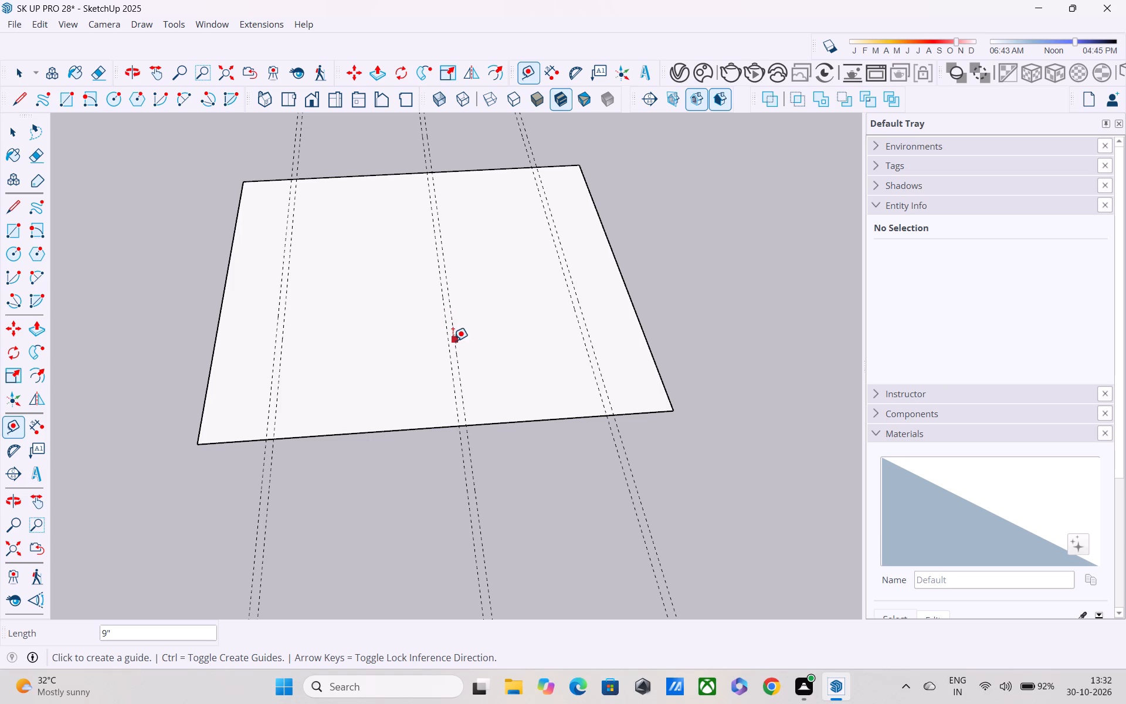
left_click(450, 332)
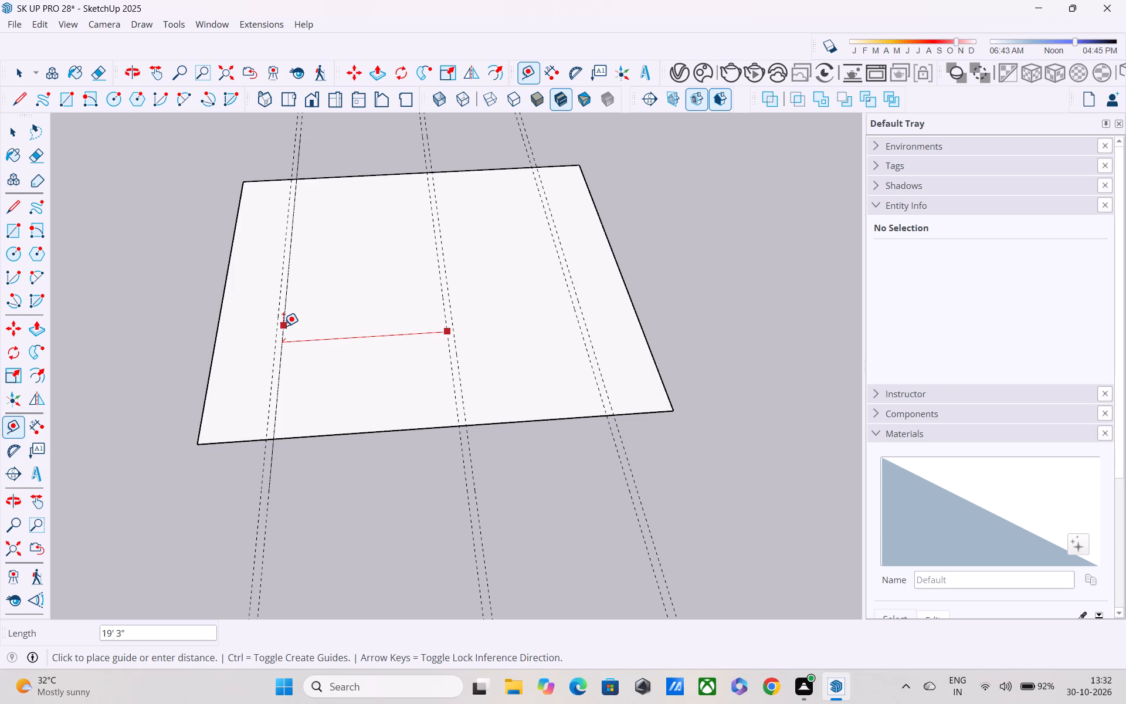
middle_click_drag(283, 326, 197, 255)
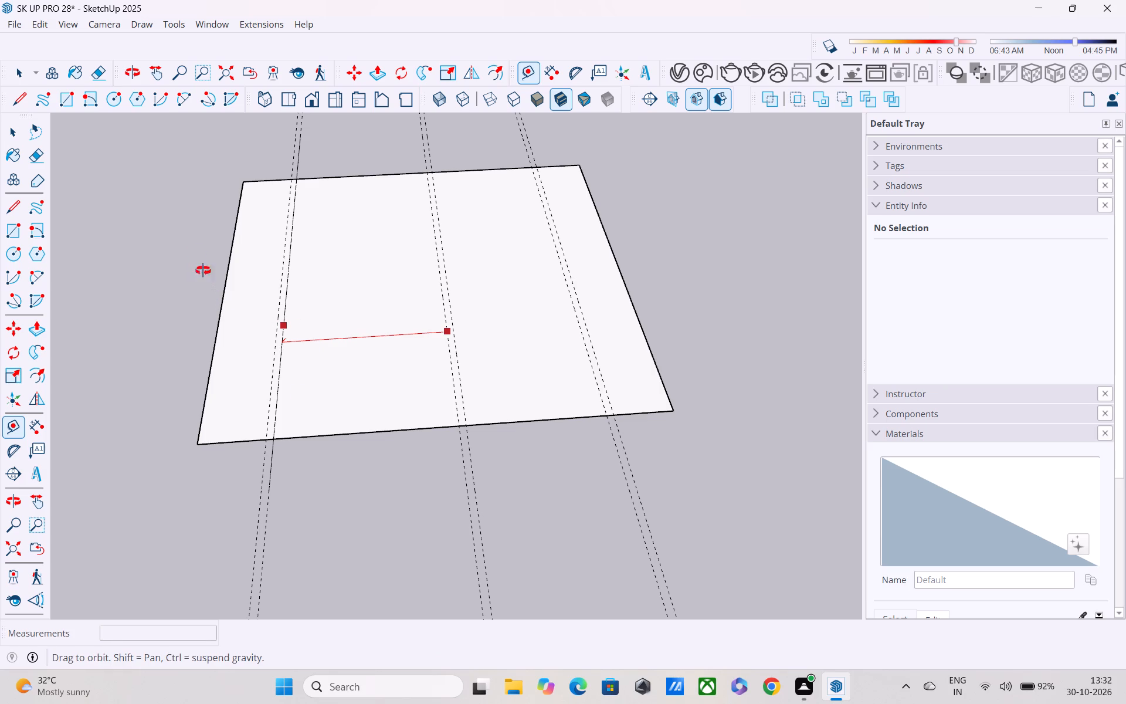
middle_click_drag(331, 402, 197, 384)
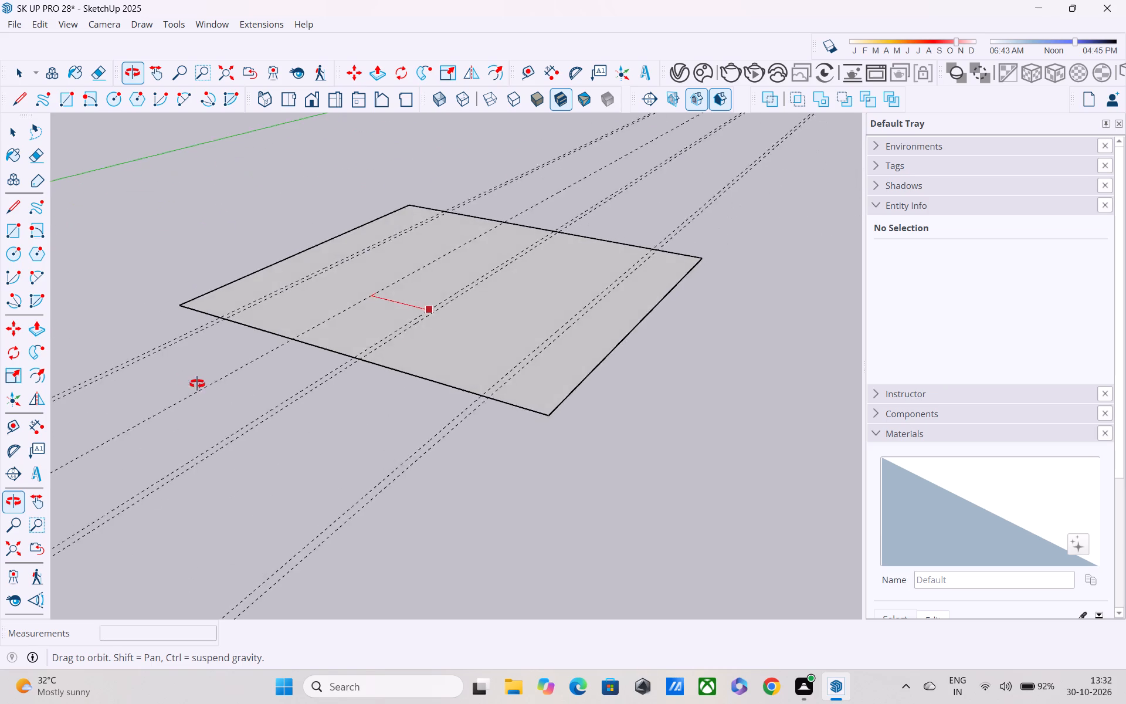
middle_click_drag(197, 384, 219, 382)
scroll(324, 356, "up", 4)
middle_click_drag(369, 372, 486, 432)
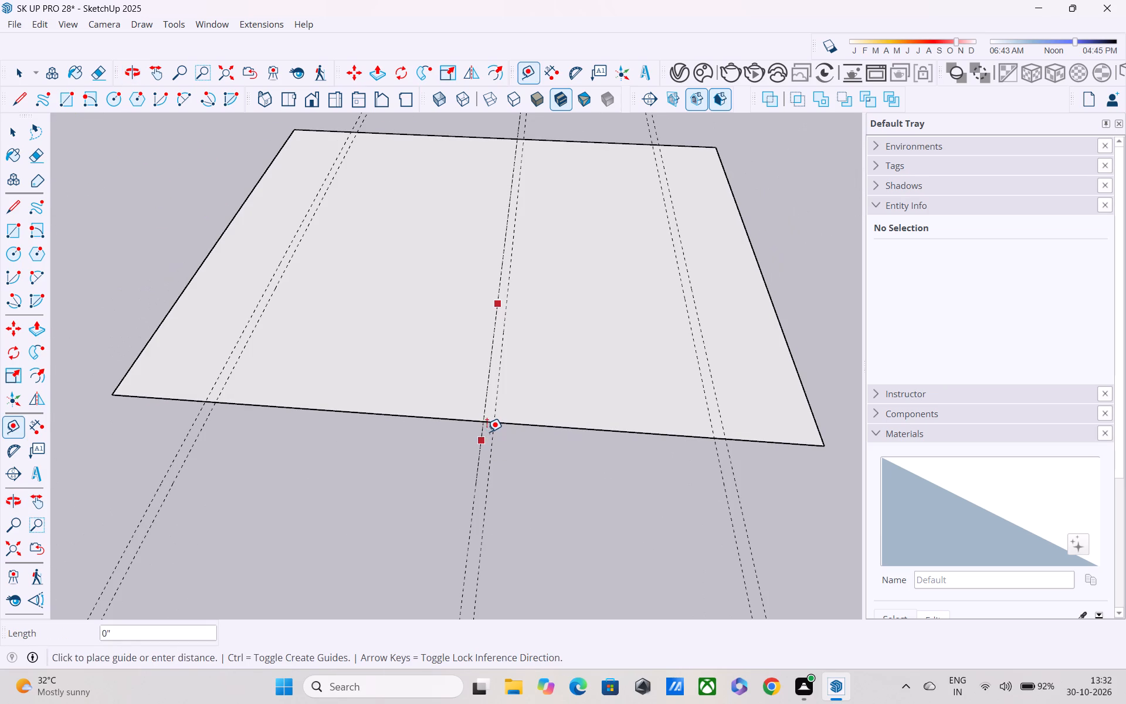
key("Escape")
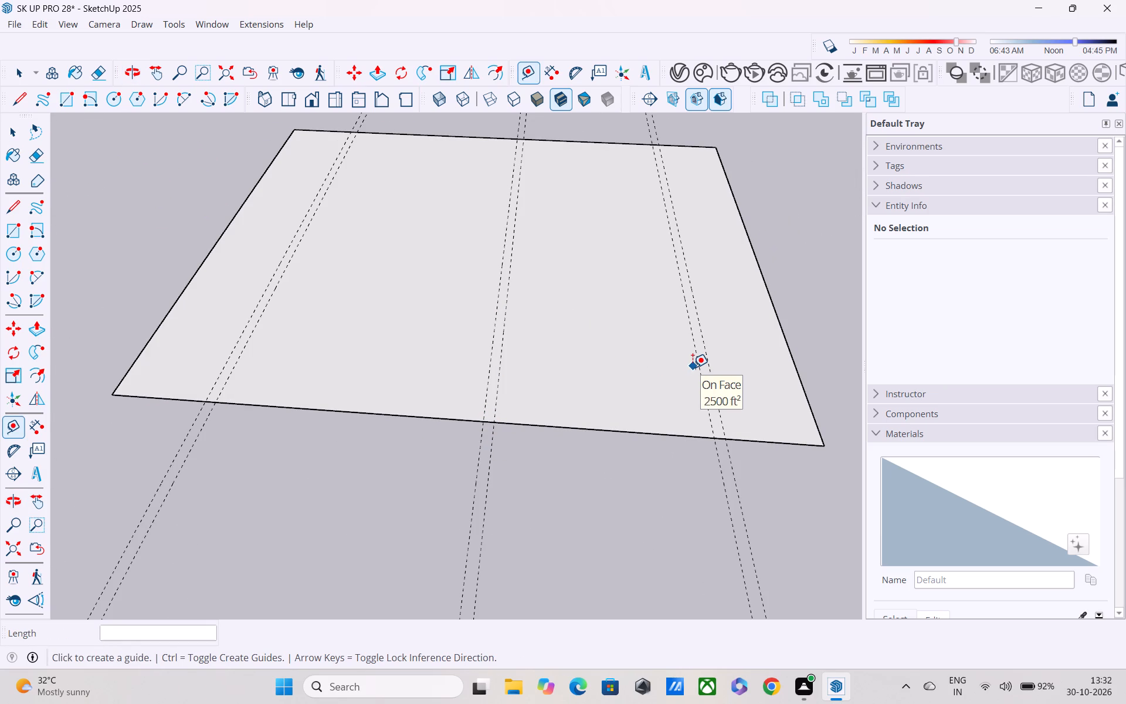
Undo the last four guides, back to only the left pair on the square.
key("ctrl+z")
key("ctrl+z")
key("ctrl+z")
key("ctrl+z")
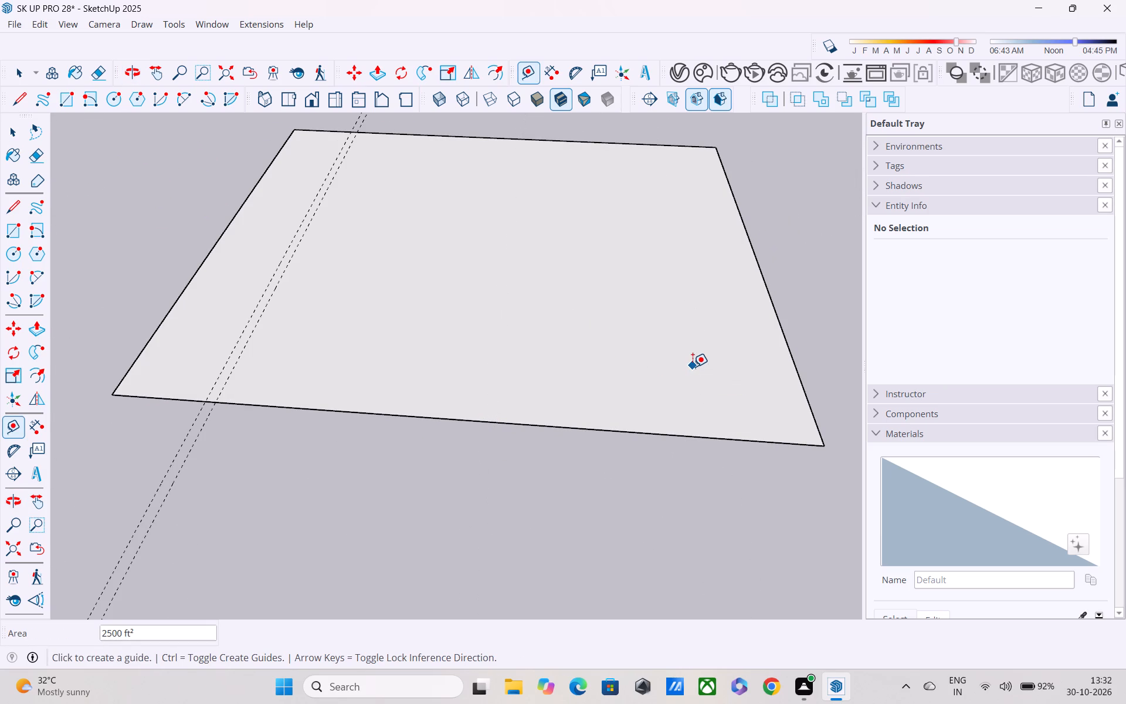
Place a guide 40' from the inner left guide, towards the square's right edge.
left_click(286, 270)
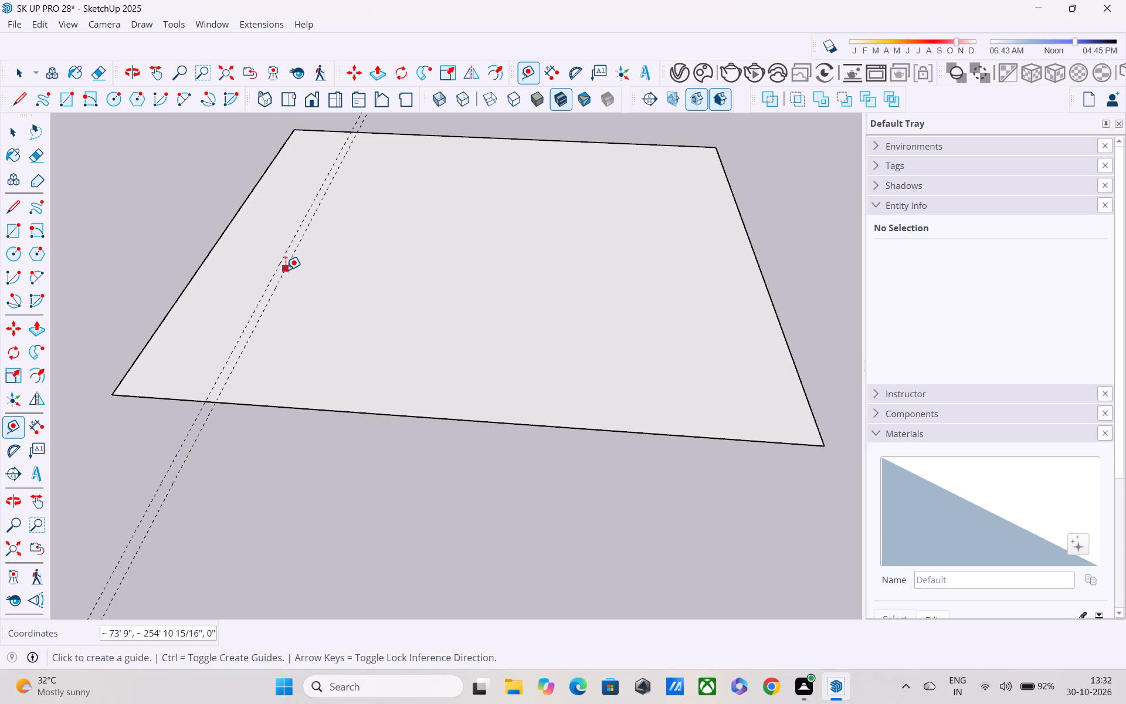
type("40'")
key("Return")
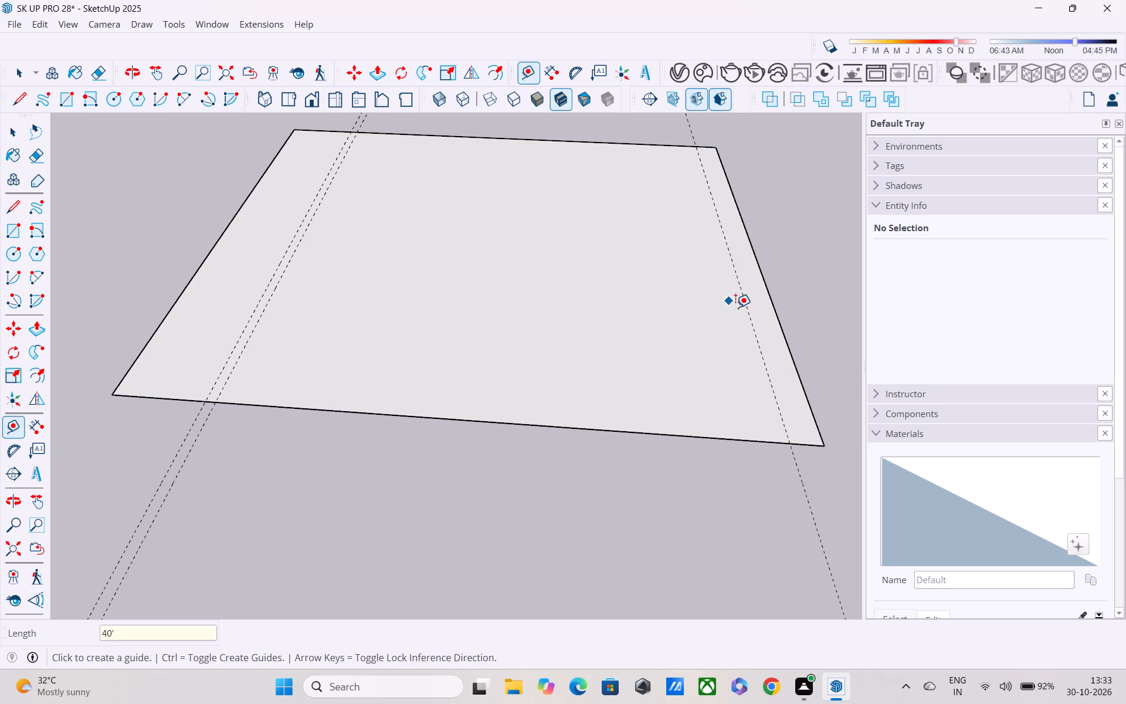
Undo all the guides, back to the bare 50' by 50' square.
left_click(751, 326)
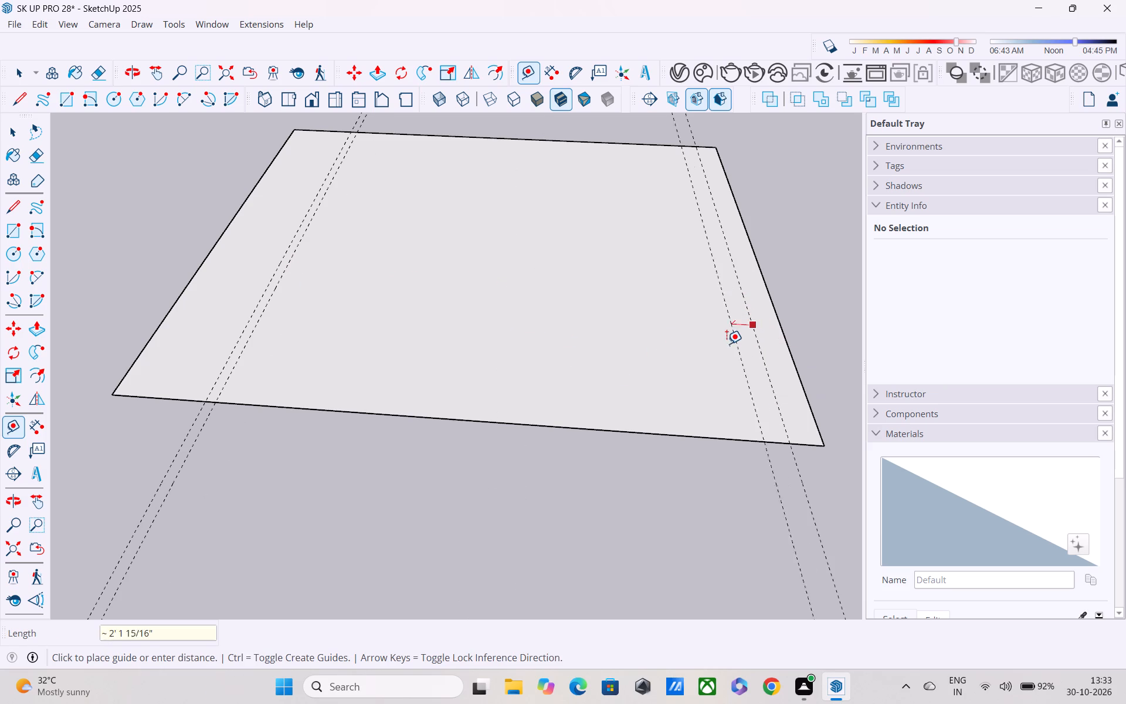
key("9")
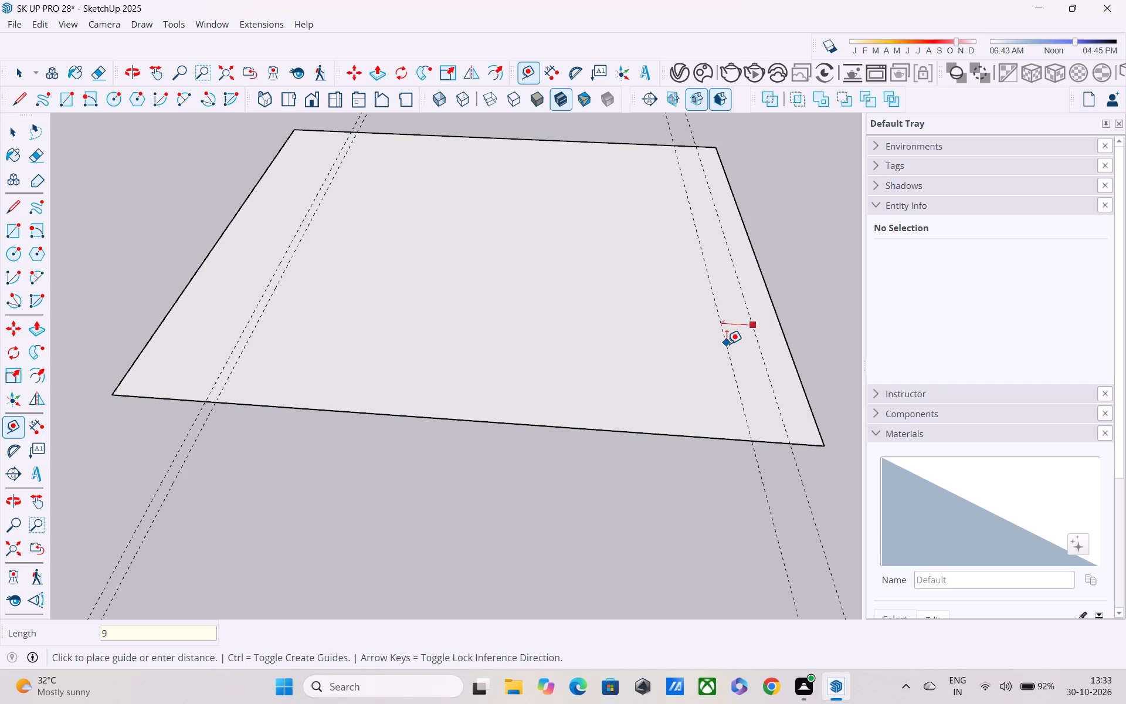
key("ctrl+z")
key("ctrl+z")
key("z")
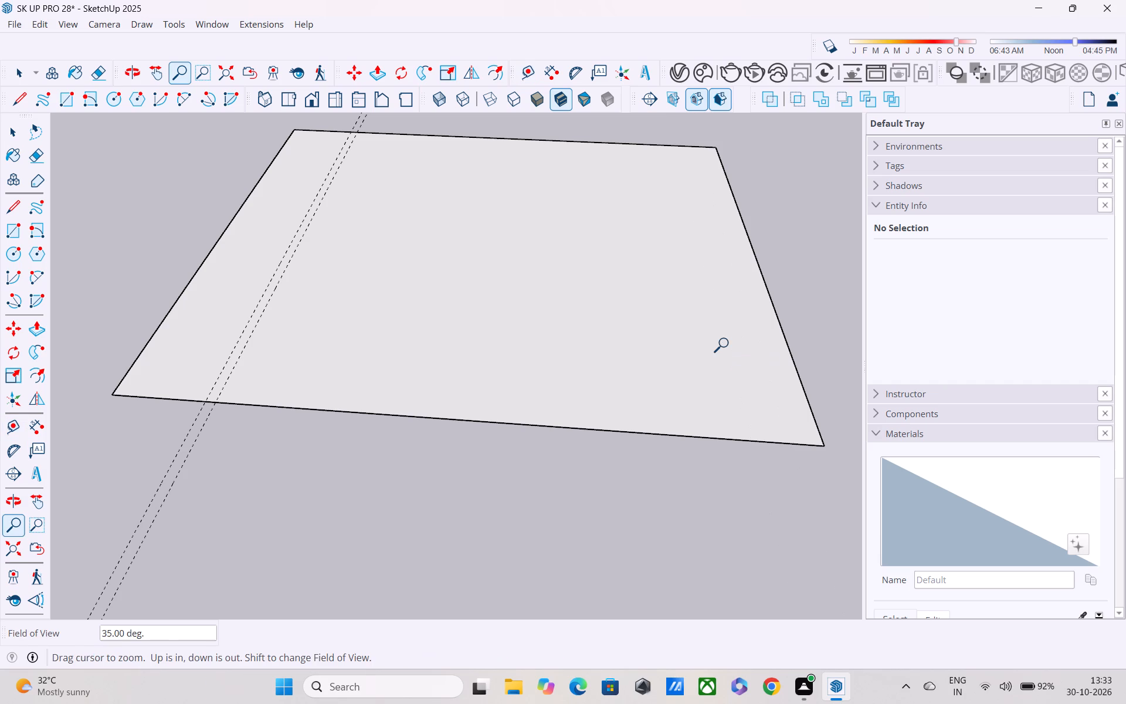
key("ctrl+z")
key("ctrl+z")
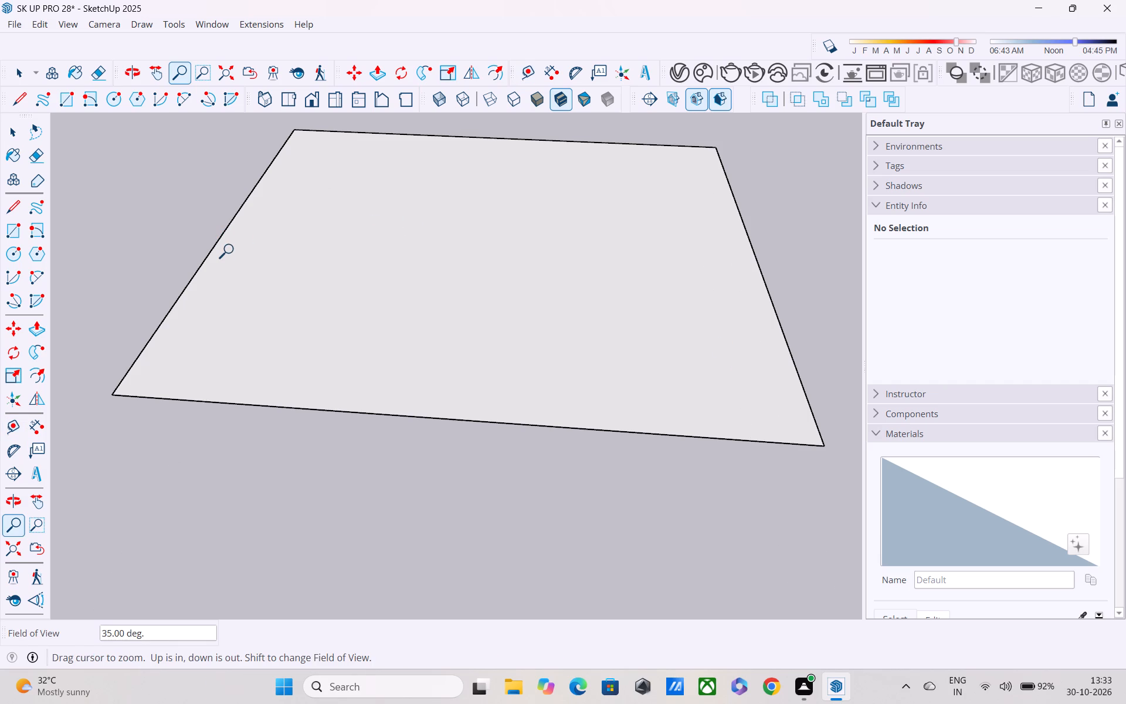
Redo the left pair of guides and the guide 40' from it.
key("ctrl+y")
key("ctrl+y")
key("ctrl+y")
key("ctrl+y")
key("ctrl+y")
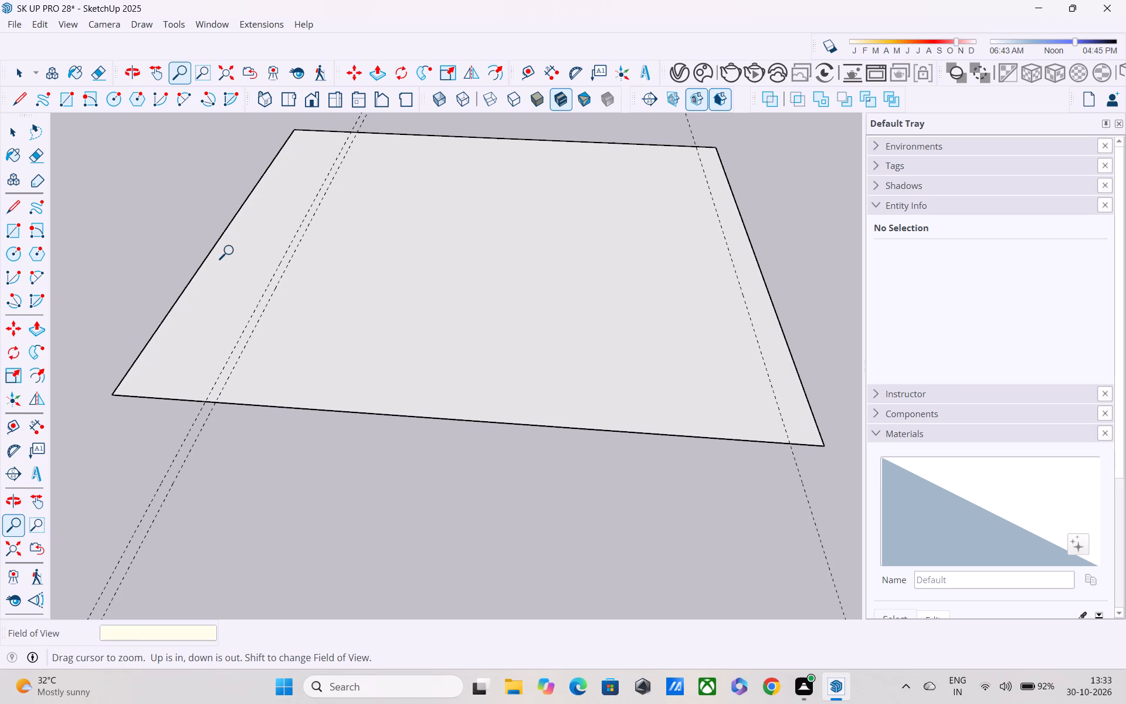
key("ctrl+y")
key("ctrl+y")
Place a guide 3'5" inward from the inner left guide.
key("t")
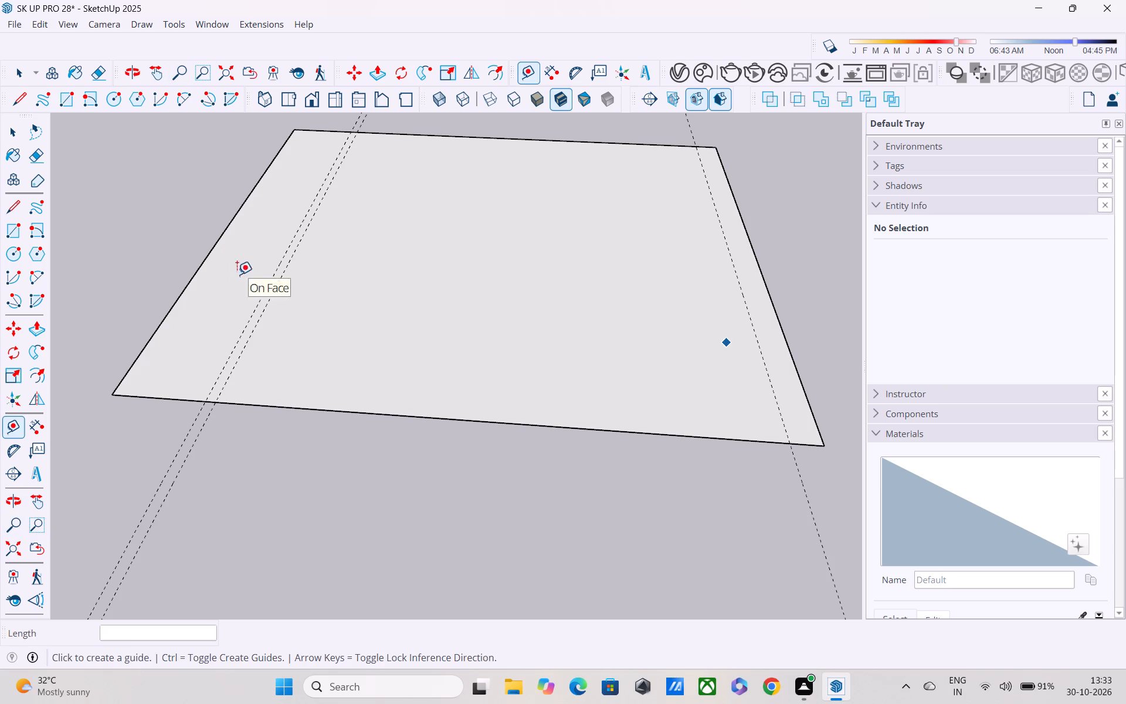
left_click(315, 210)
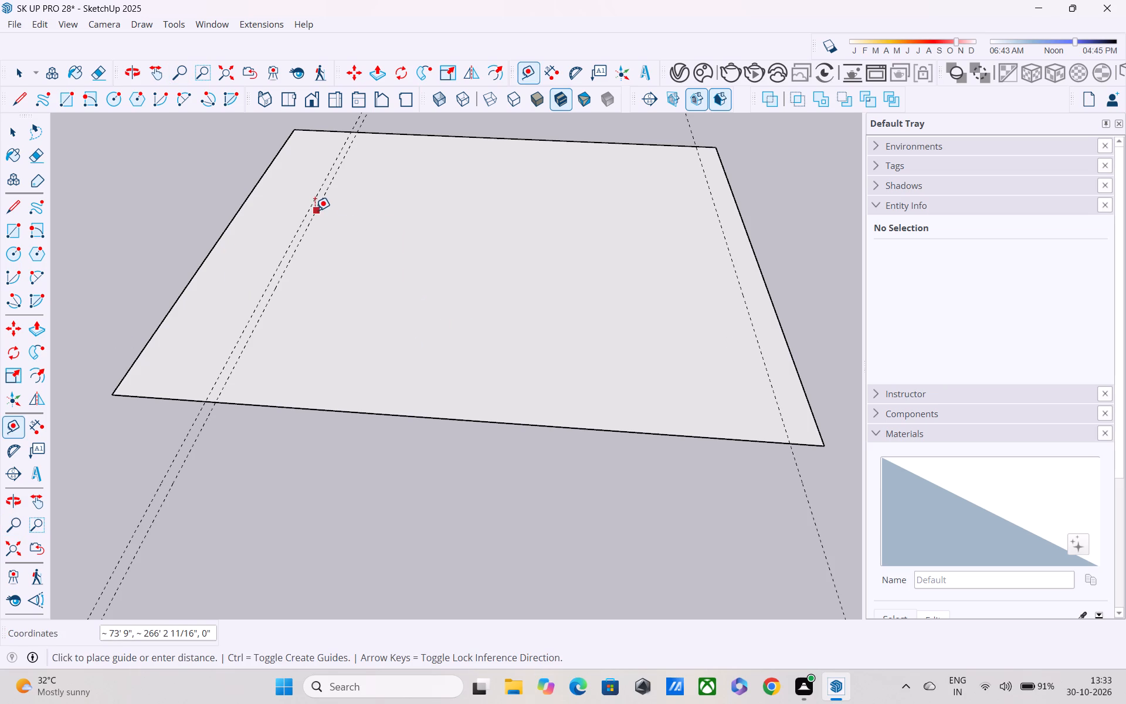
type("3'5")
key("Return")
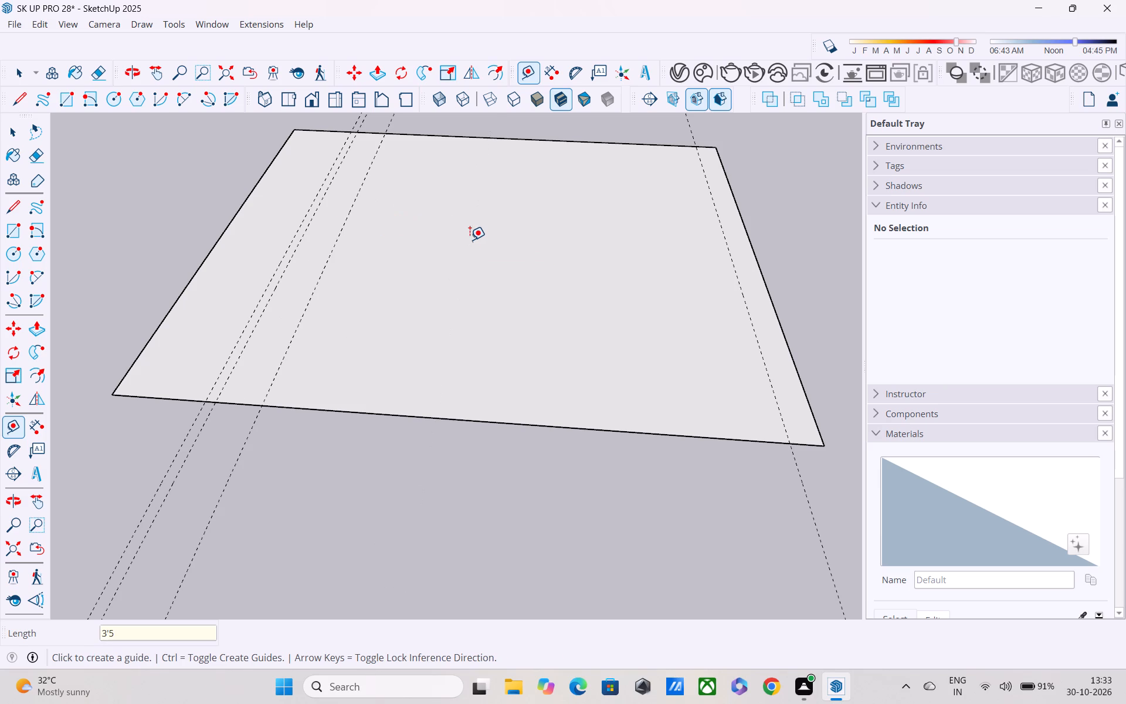
Save the model.
key("ctrl+s")
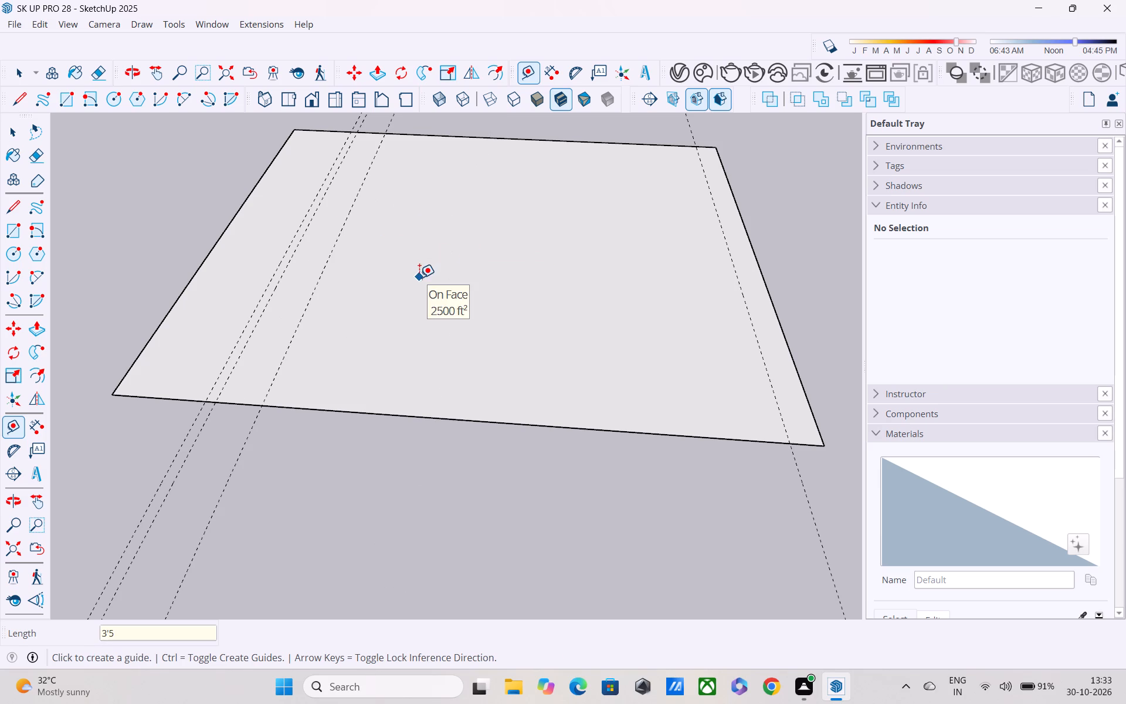
key("ctrl+s")
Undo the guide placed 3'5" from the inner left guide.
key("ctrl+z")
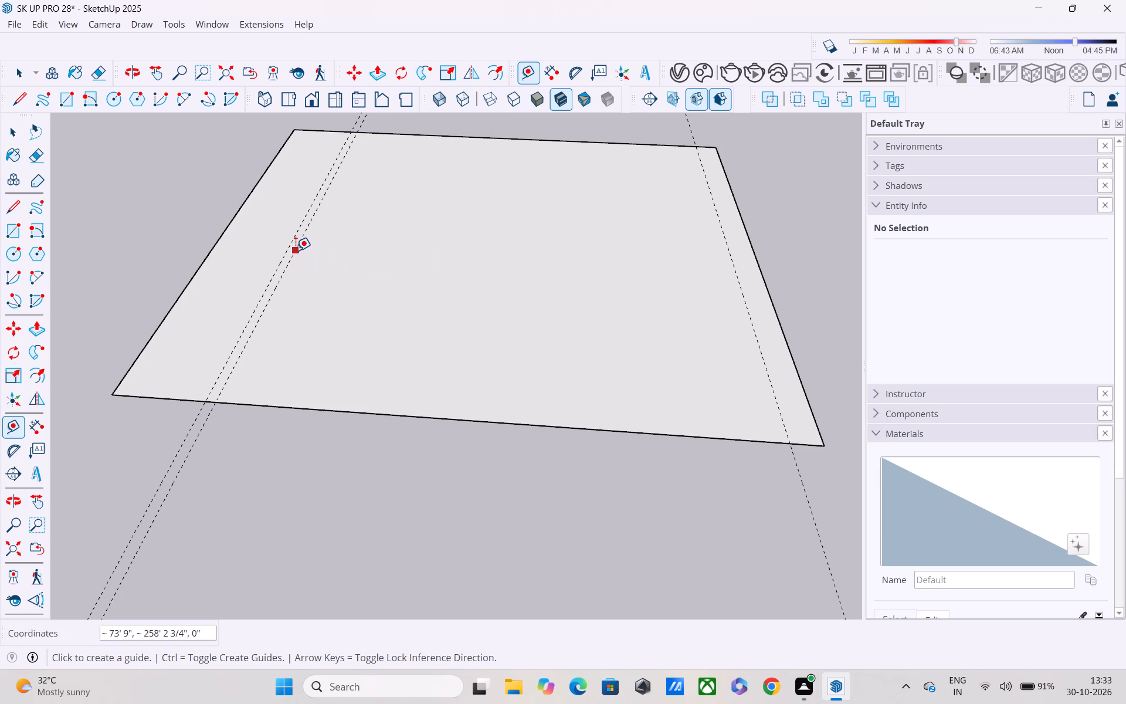
Place a guide 35' from the inner left guide, towards the guide near the square's right edge.
left_click(296, 251)
type("35'")
key("Return")
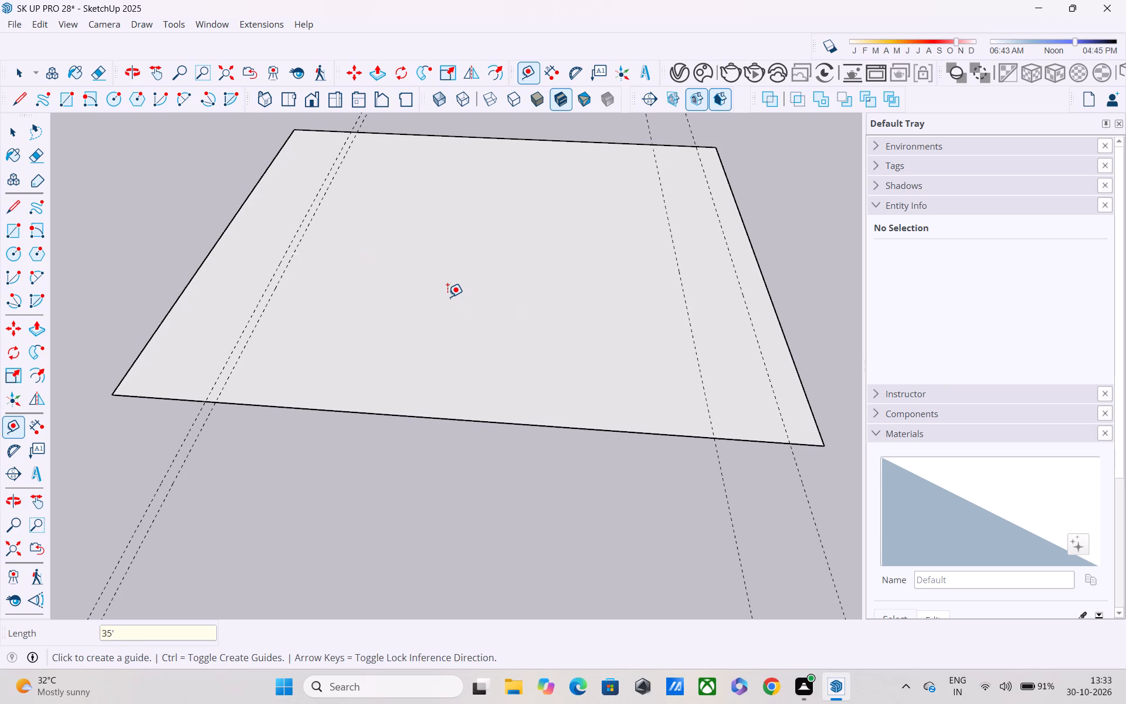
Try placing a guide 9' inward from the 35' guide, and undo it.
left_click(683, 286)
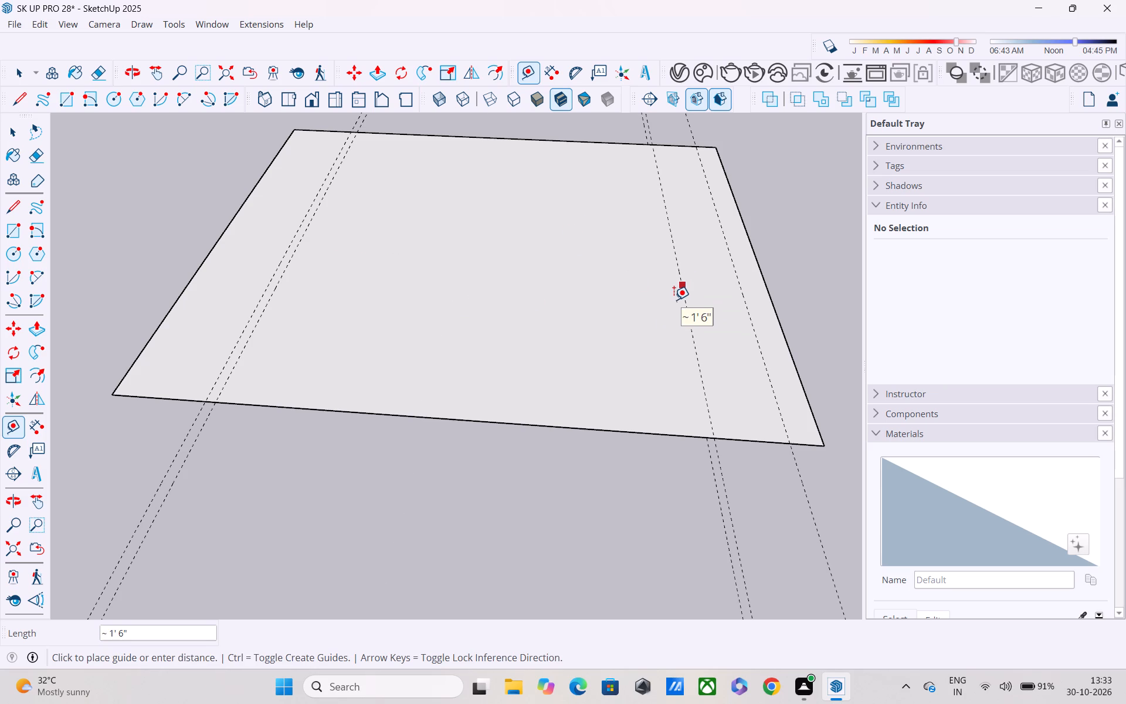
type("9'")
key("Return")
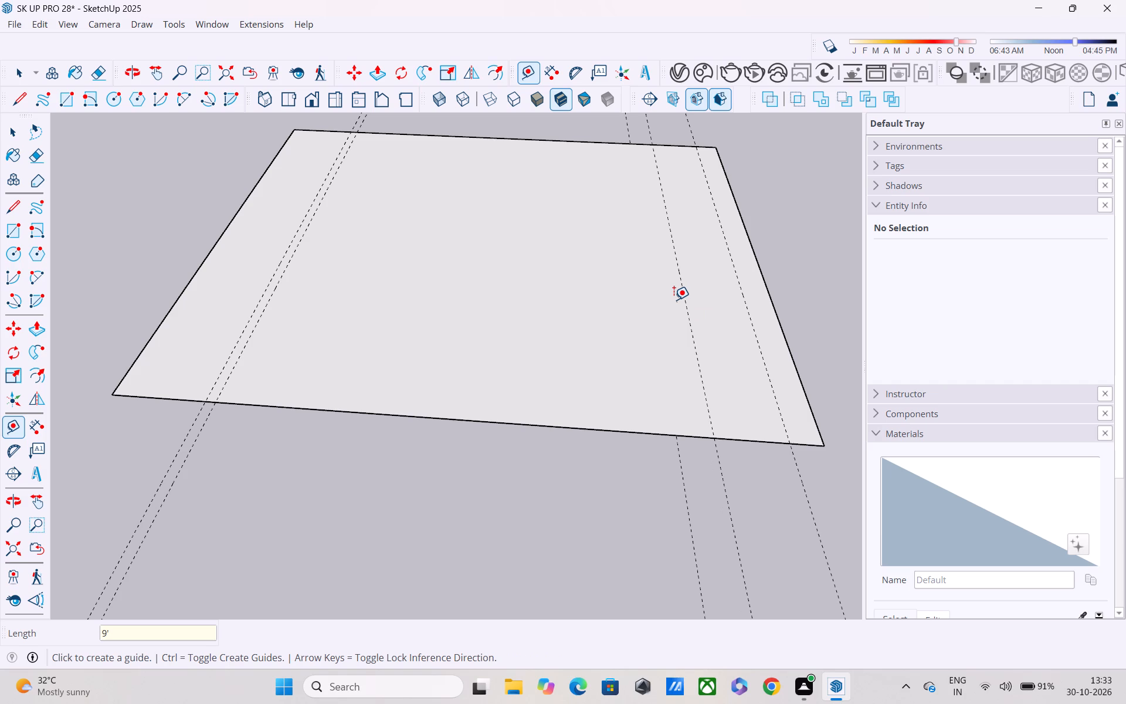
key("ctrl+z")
Place a guide 9" inward from the 35' guide, towards the square's middle.
left_click(680, 286)
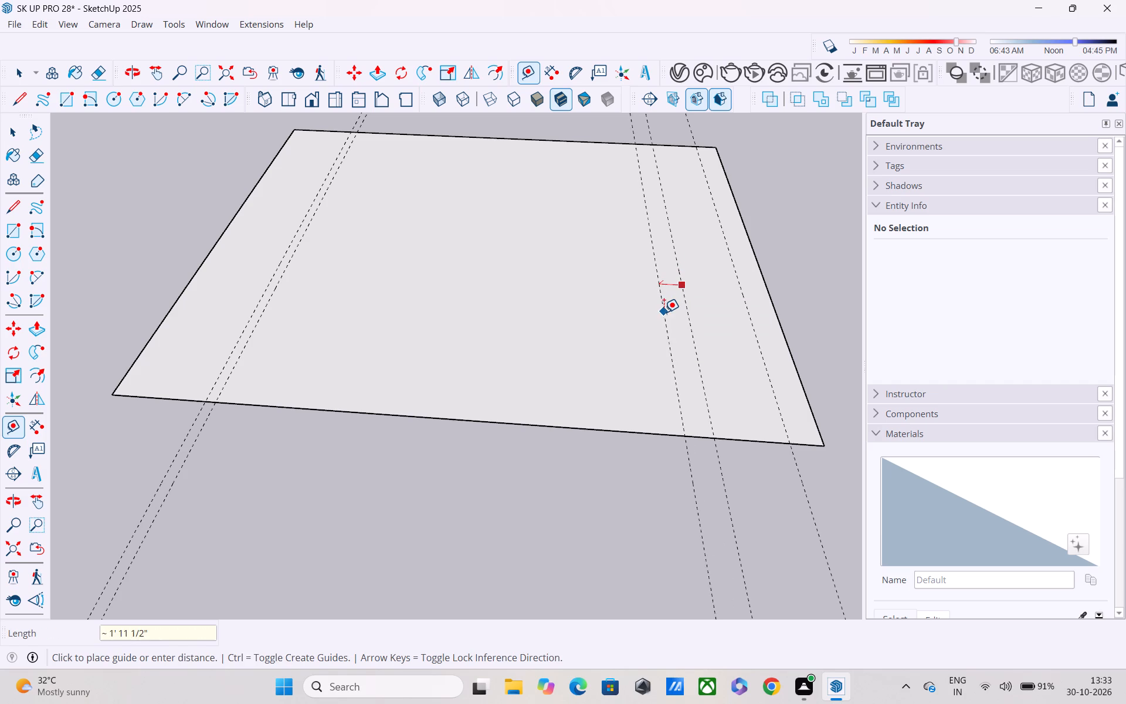
type("9\"")
key("Return")
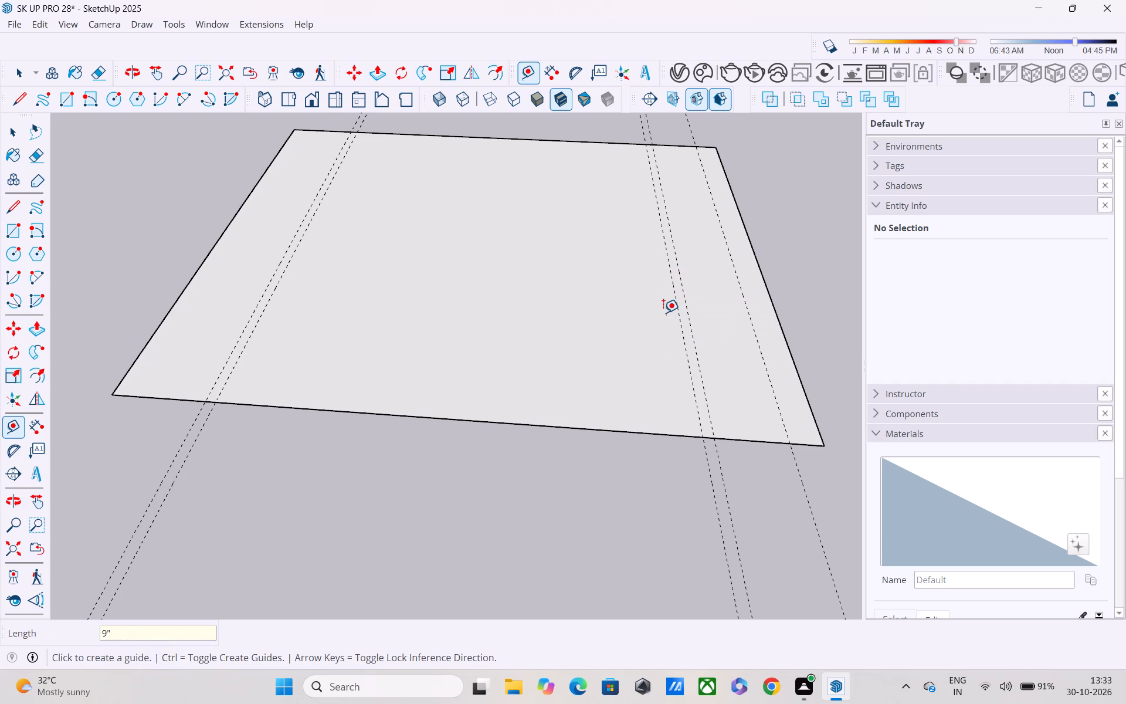
Place a guide 15' inward from the inner guide of the right-hand pair, plus another 9" further towards the left pair.
left_click(681, 307)
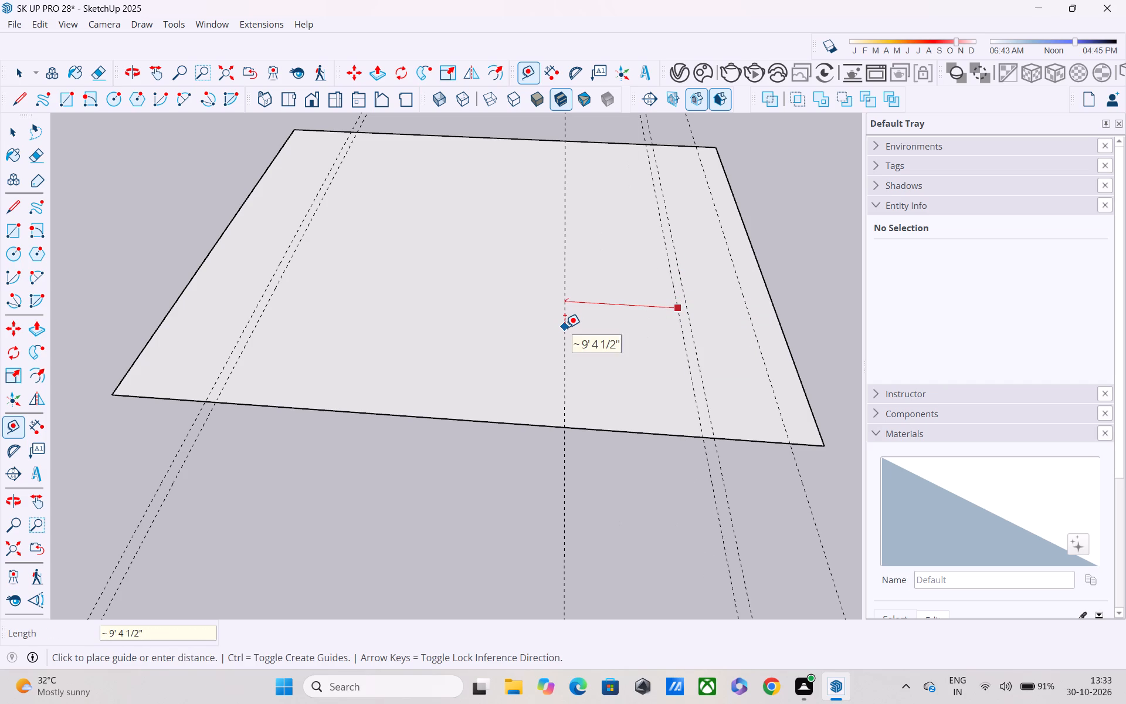
type("15'")
key("Return")
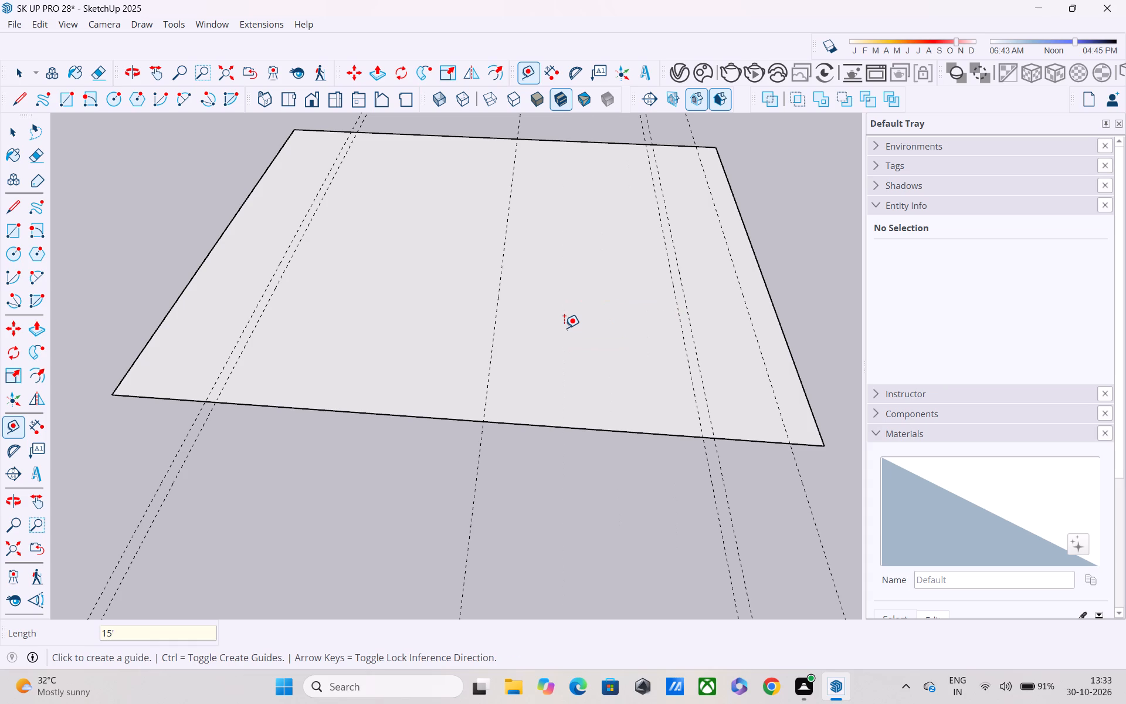
left_click(498, 273)
type("9\"")
key("Return")
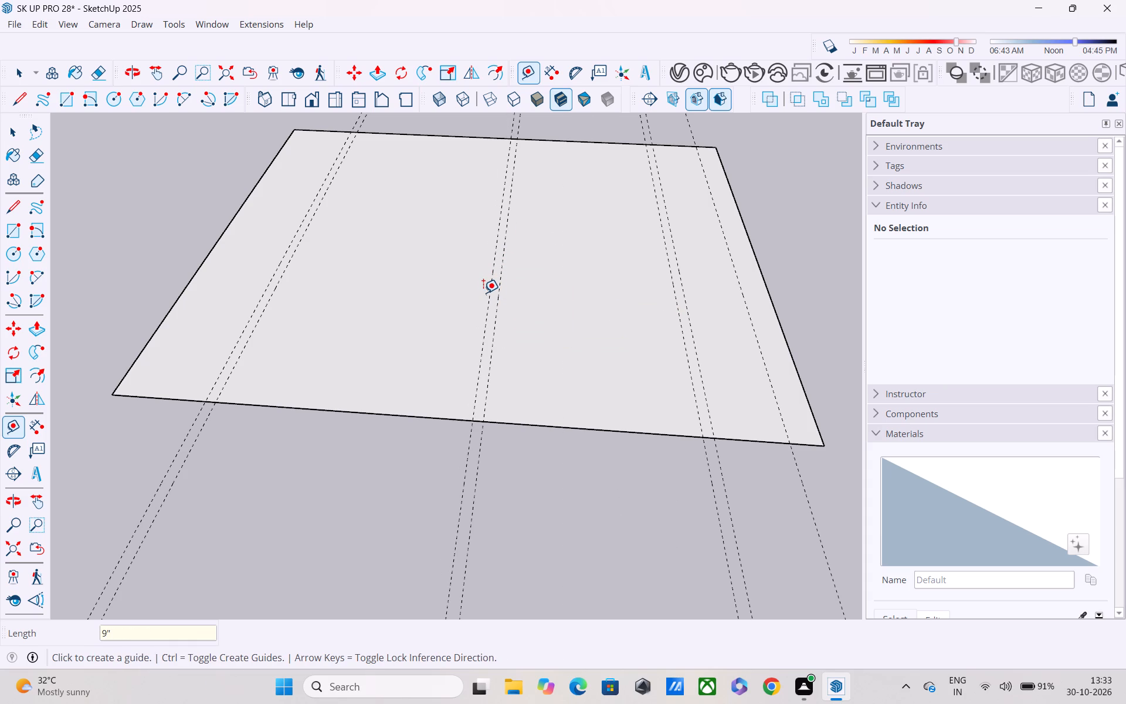
Place a crosswise guide 8' inside the square's front edge, which the existing guides cross, plus another 9" further in.
middle_click_drag(483, 293, 204, 356)
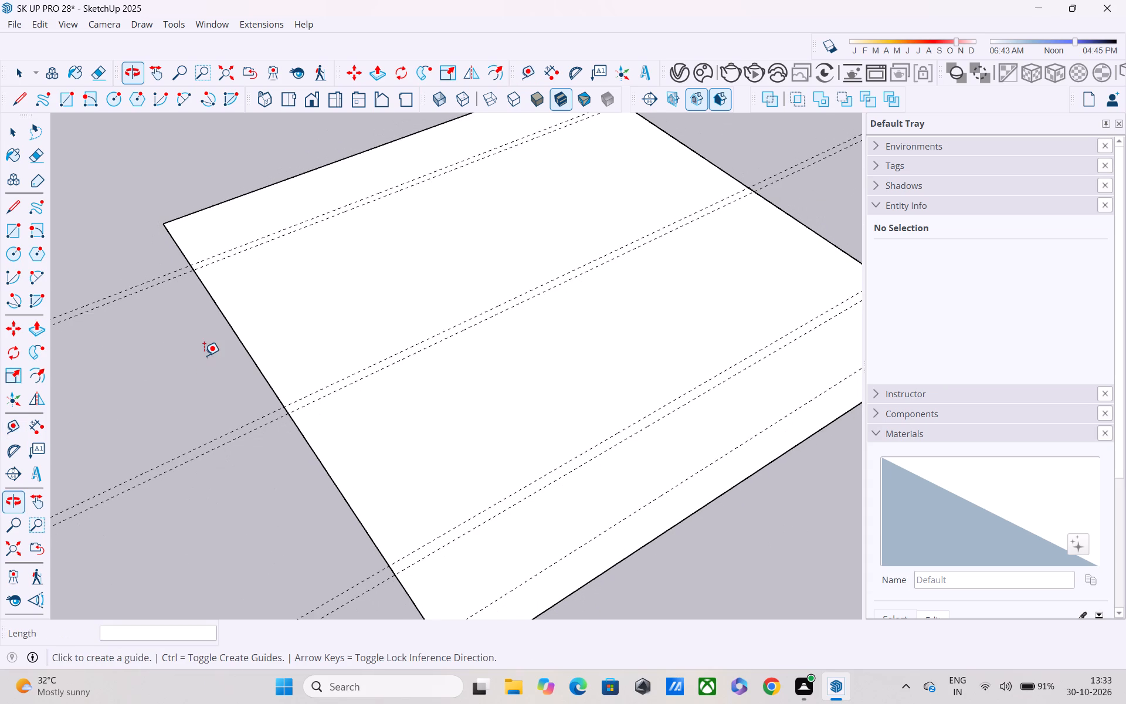
scroll(204, 354, "down", 2)
left_click(251, 370)
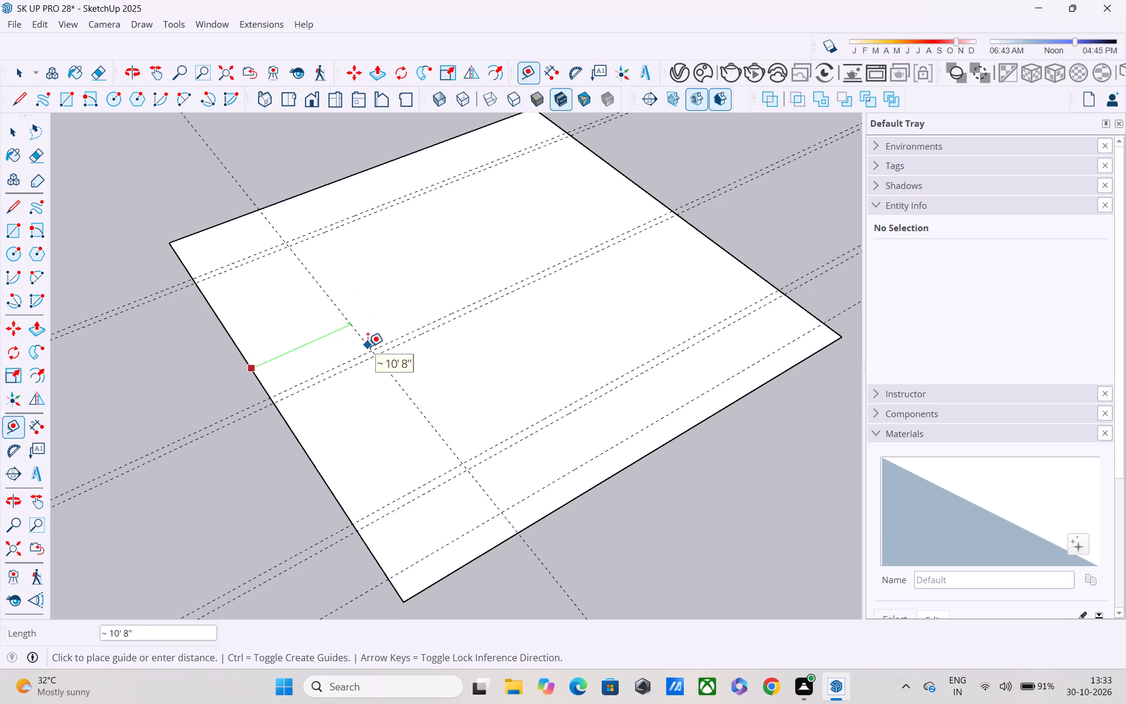
type("7'")
key("Return")
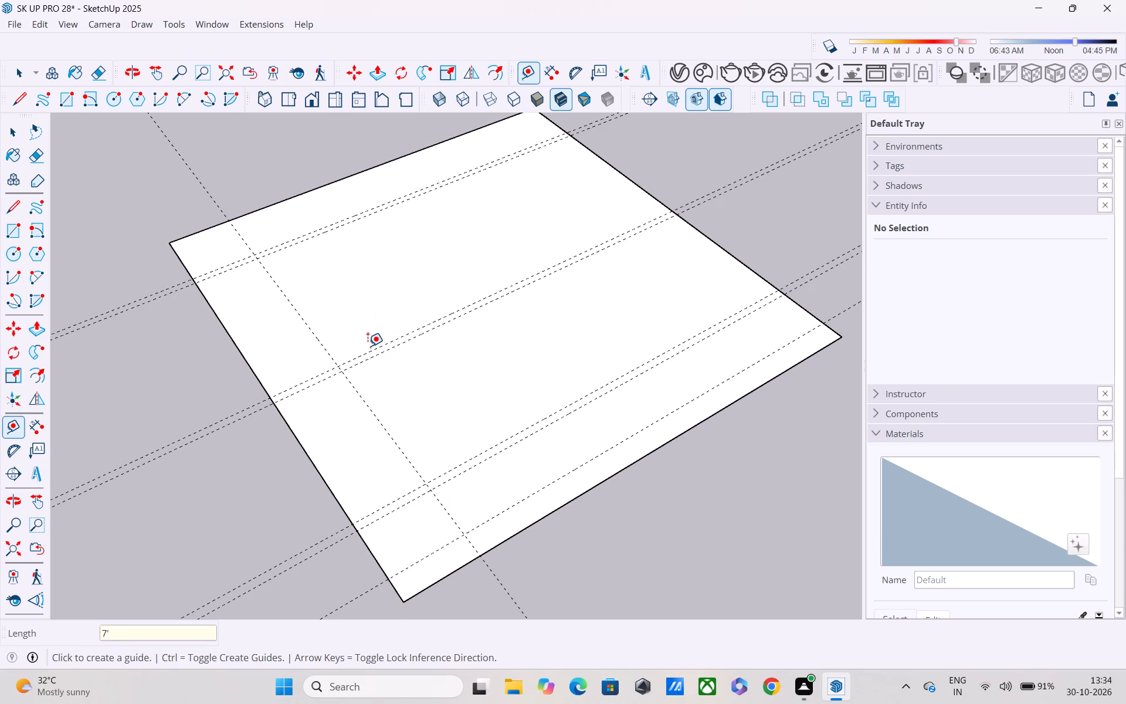
type("8'")
key("Return")
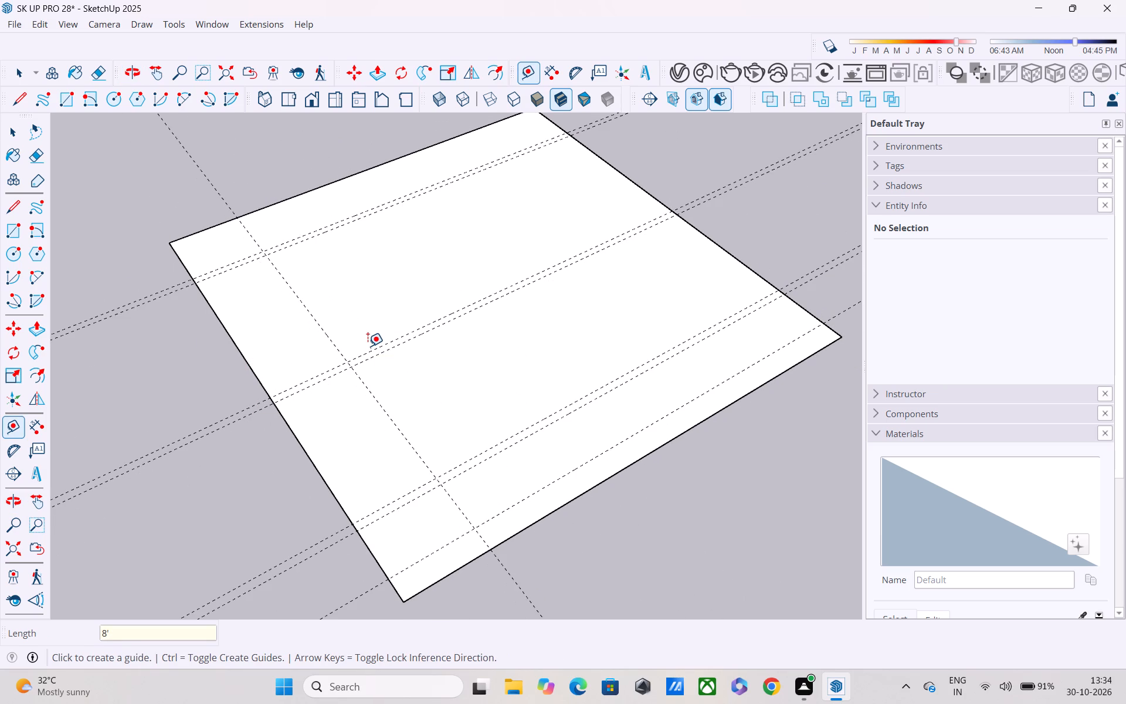
left_click(328, 340)
type("9\"")
key("Return")
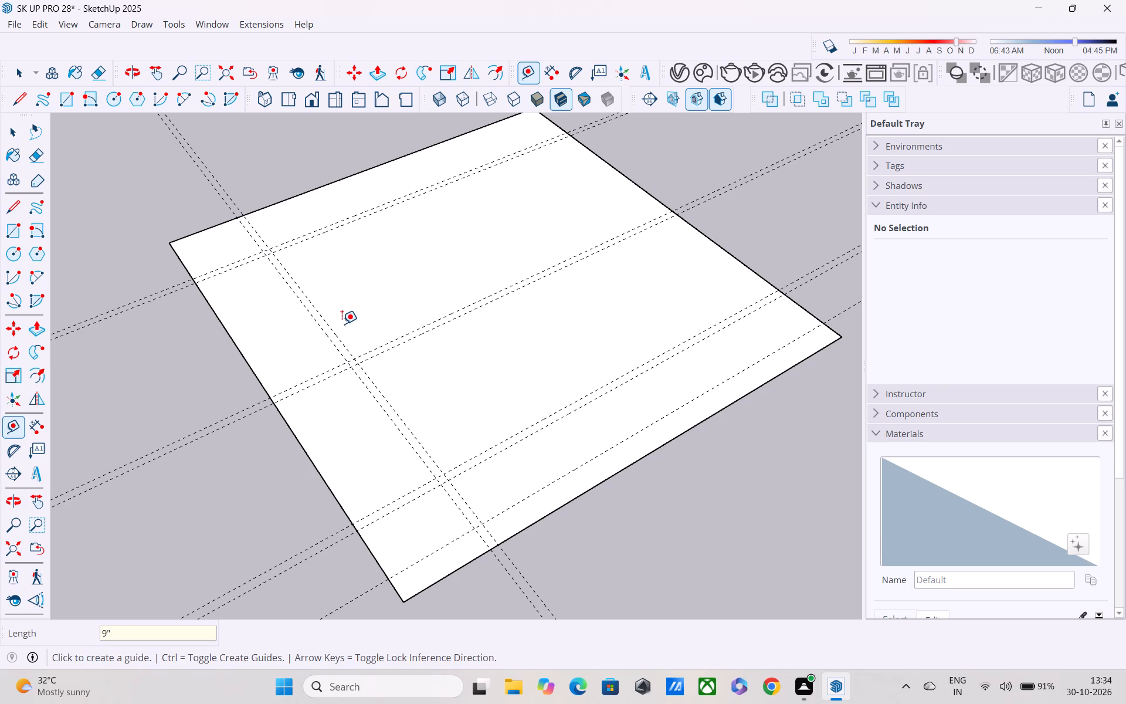
Place a guide 15' from the inner guide of the crosswise pair, towards the square's far edge.
left_click(335, 334)
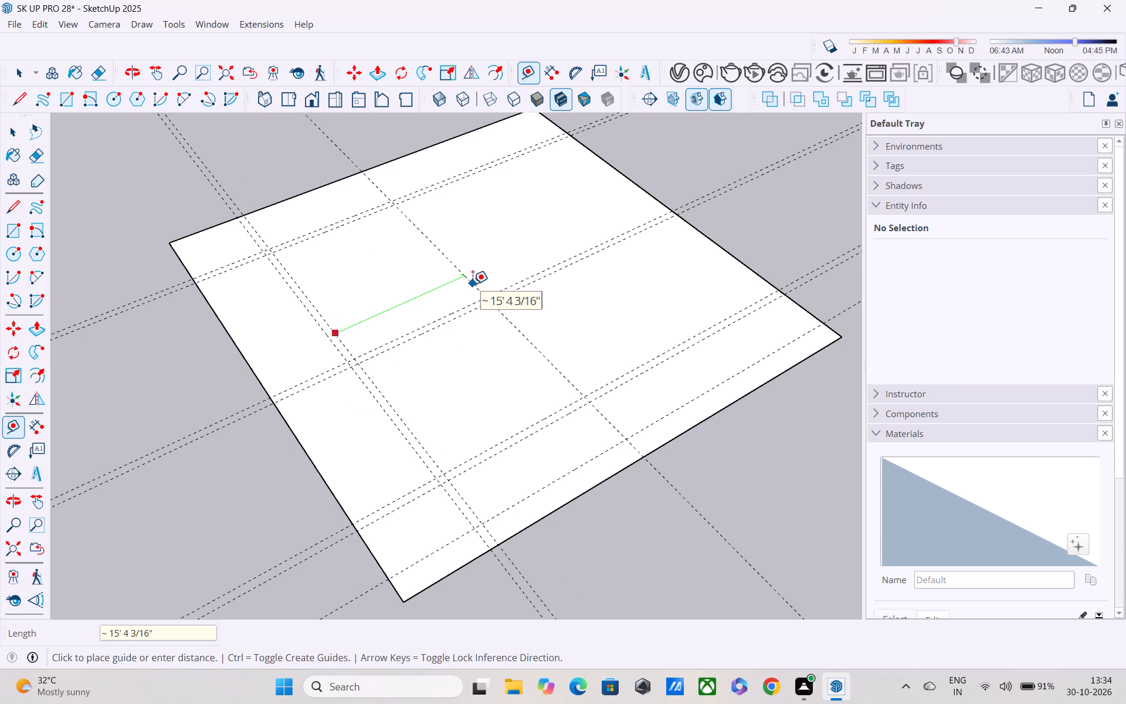
type("15'")
key("Return")
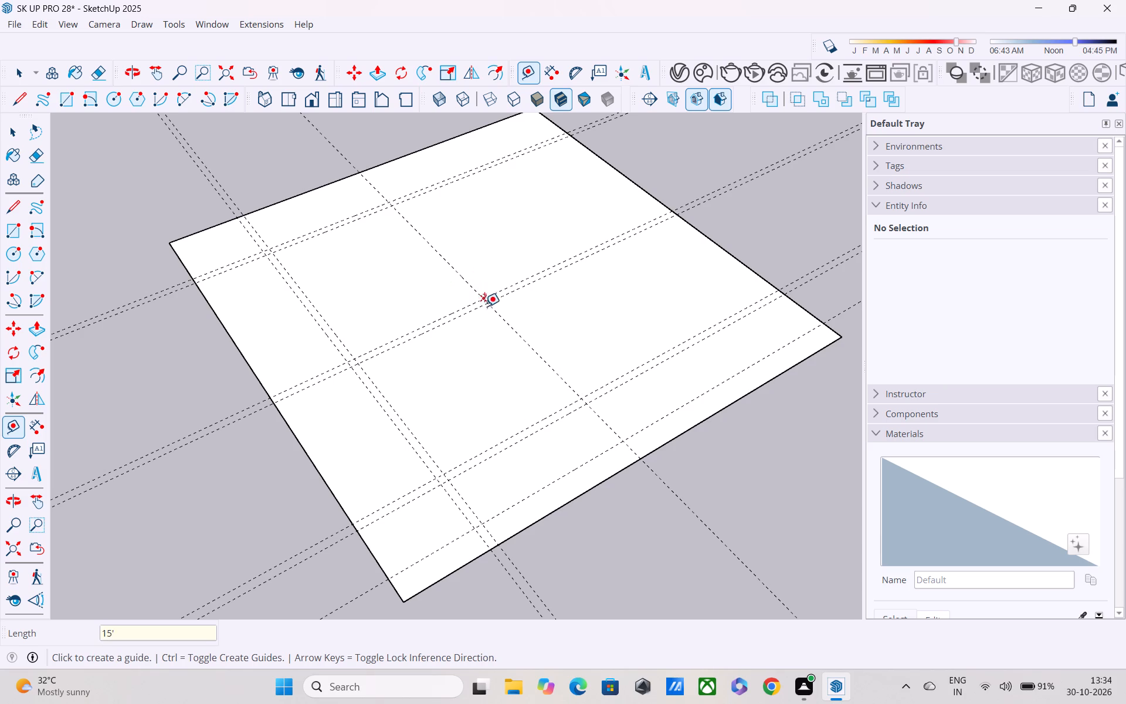
Place a guide 9" beyond the last 15' crosswise guide, towards the square's far edge.
left_click(507, 329)
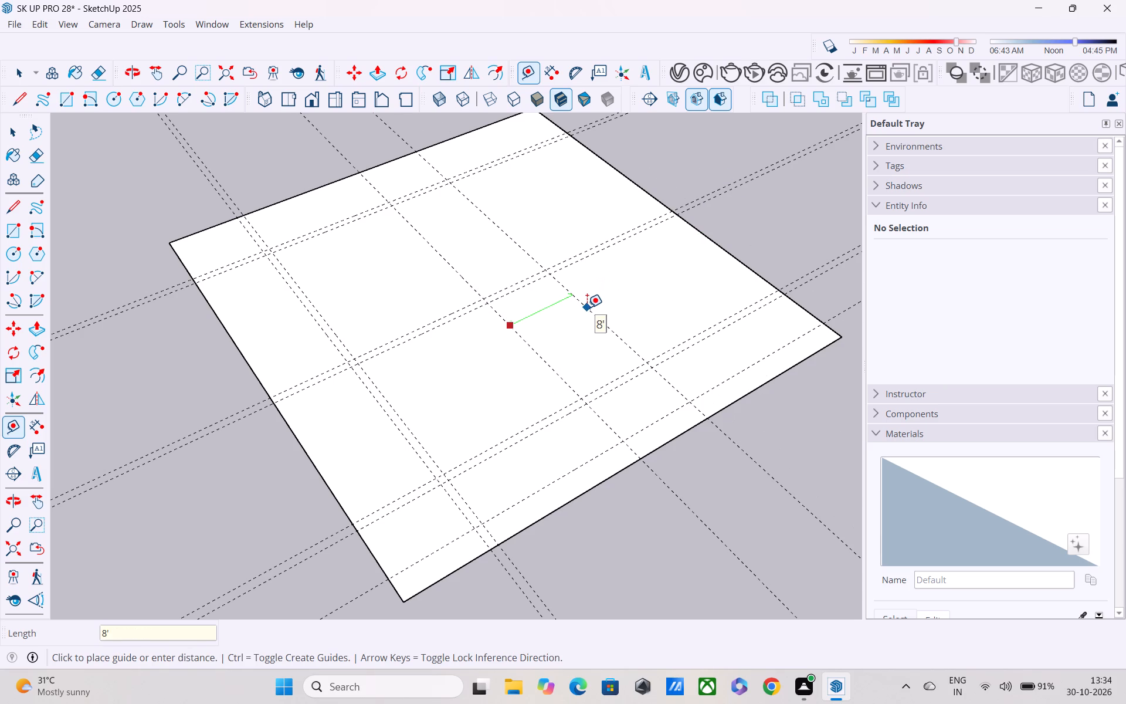
type("9\"")
key("Return")
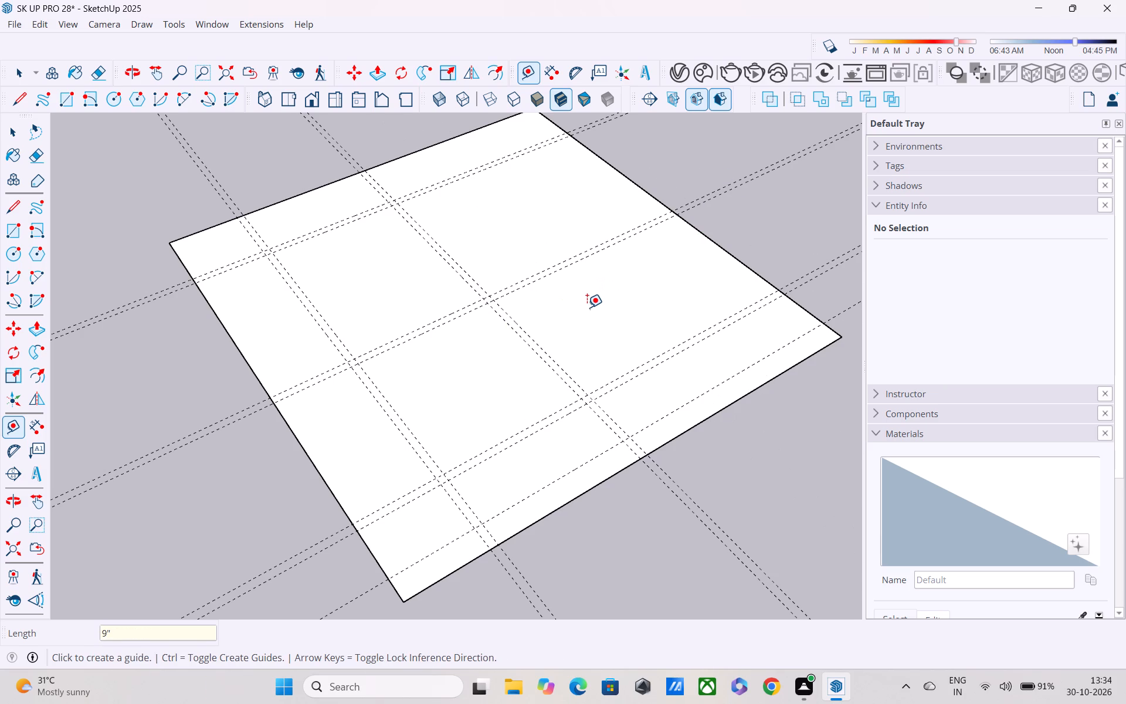
Place a guide 15' beyond the new middle crosswise pair, towards the far edge, plus another 9" further out.
left_click(547, 354)
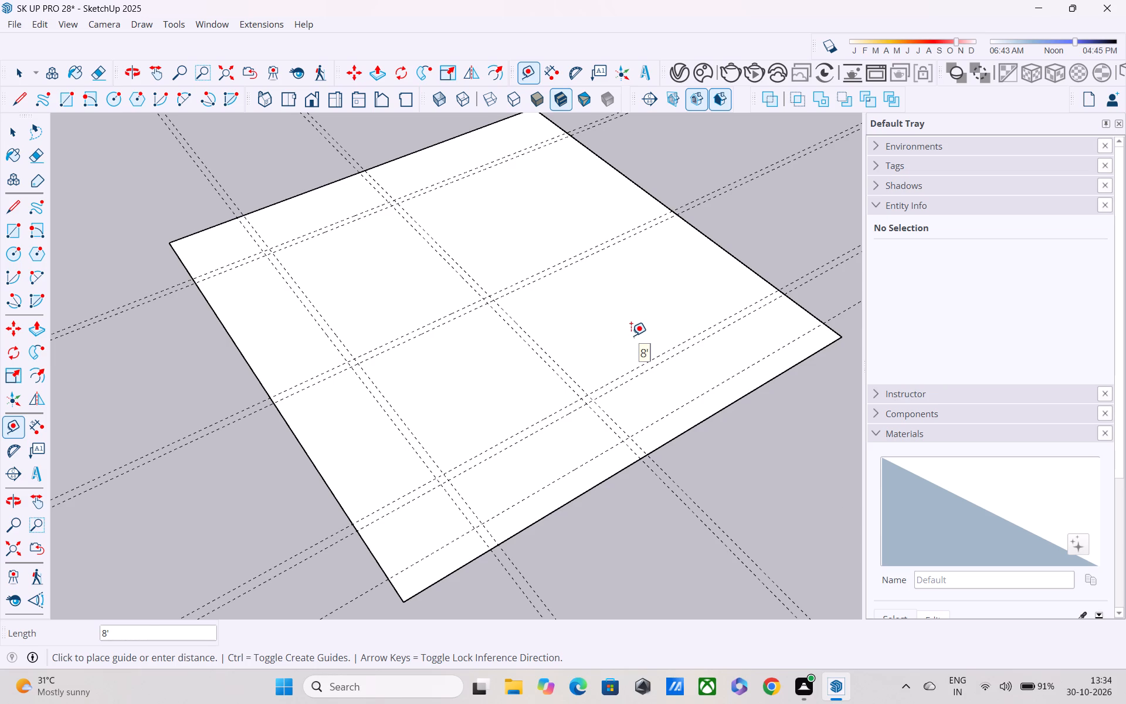
type("15'")
key("Return")
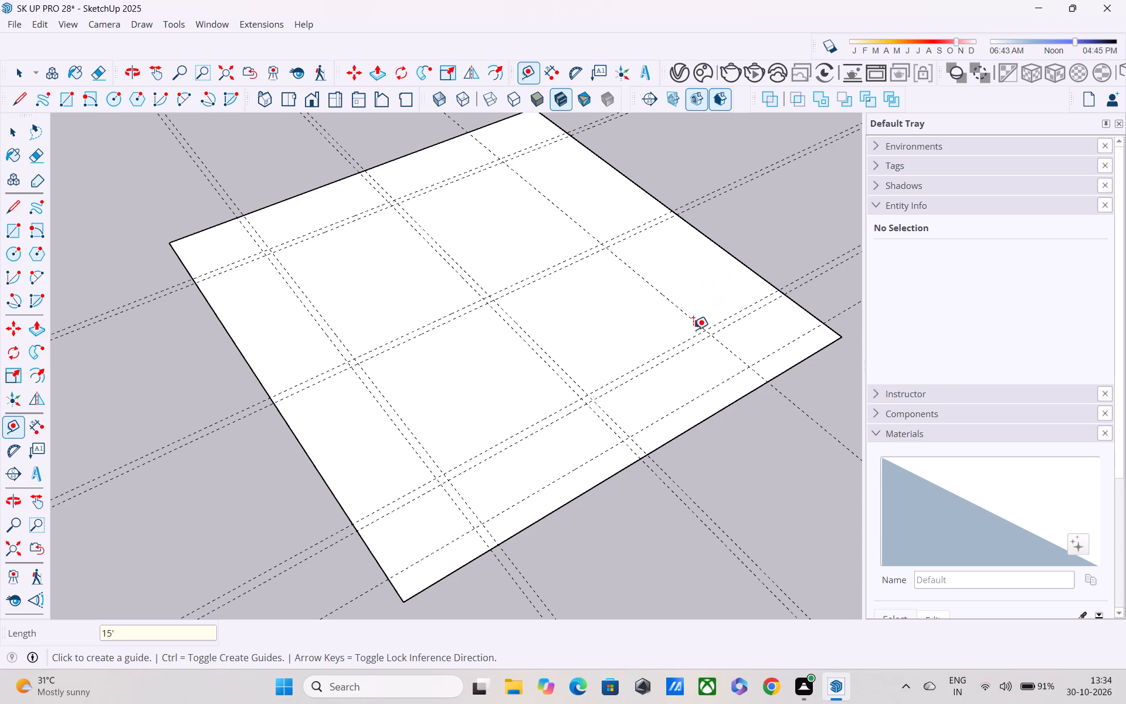
left_click(690, 318)
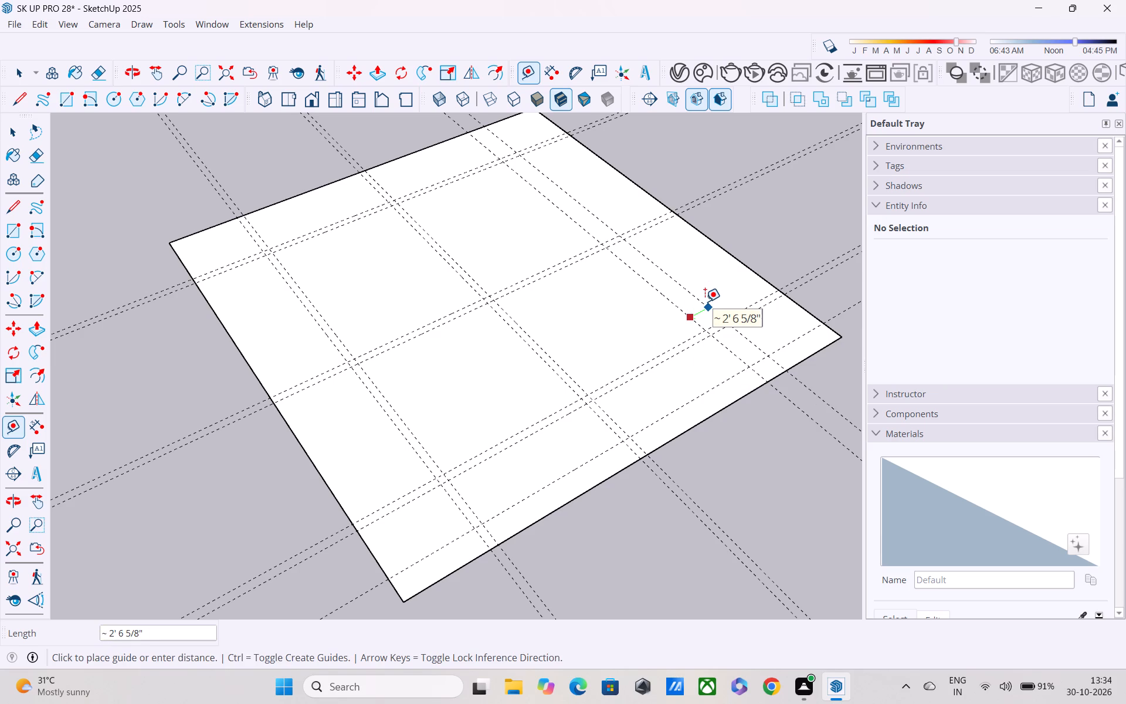
type("9\"")
key("Return")
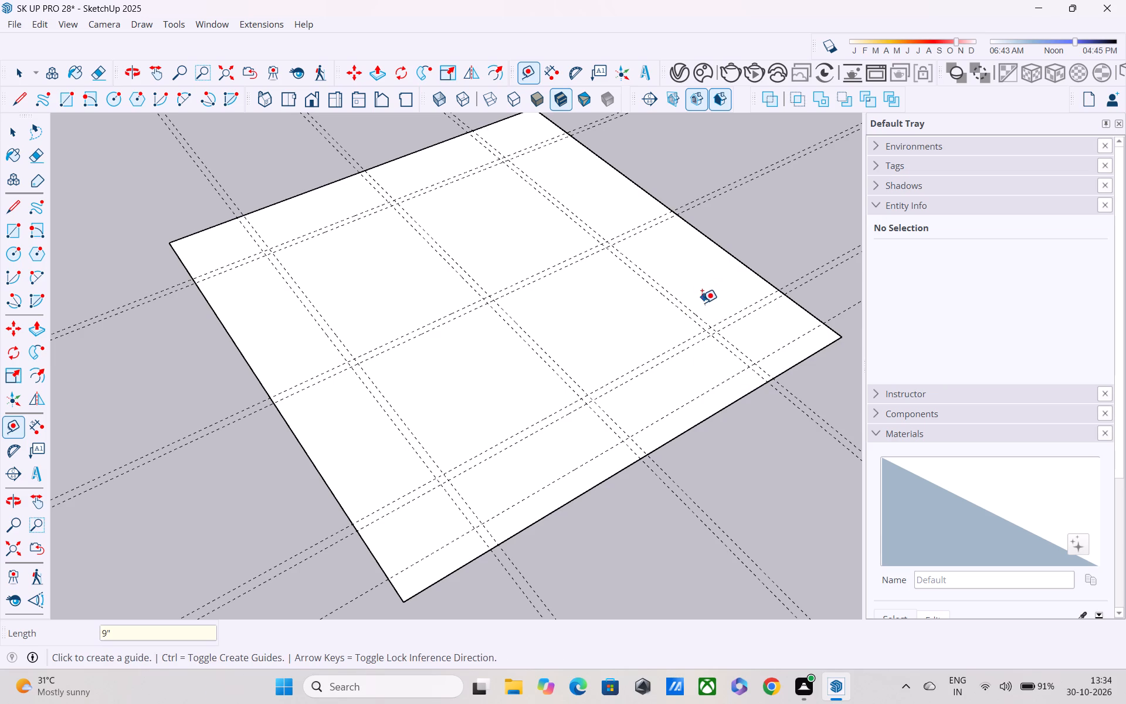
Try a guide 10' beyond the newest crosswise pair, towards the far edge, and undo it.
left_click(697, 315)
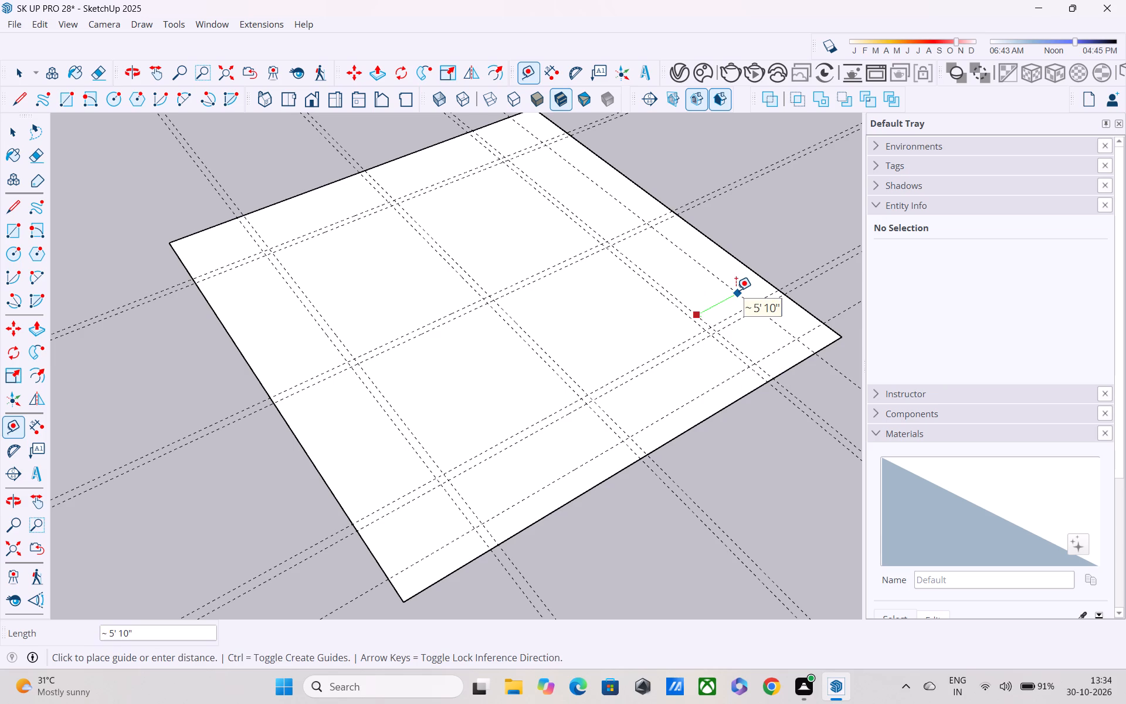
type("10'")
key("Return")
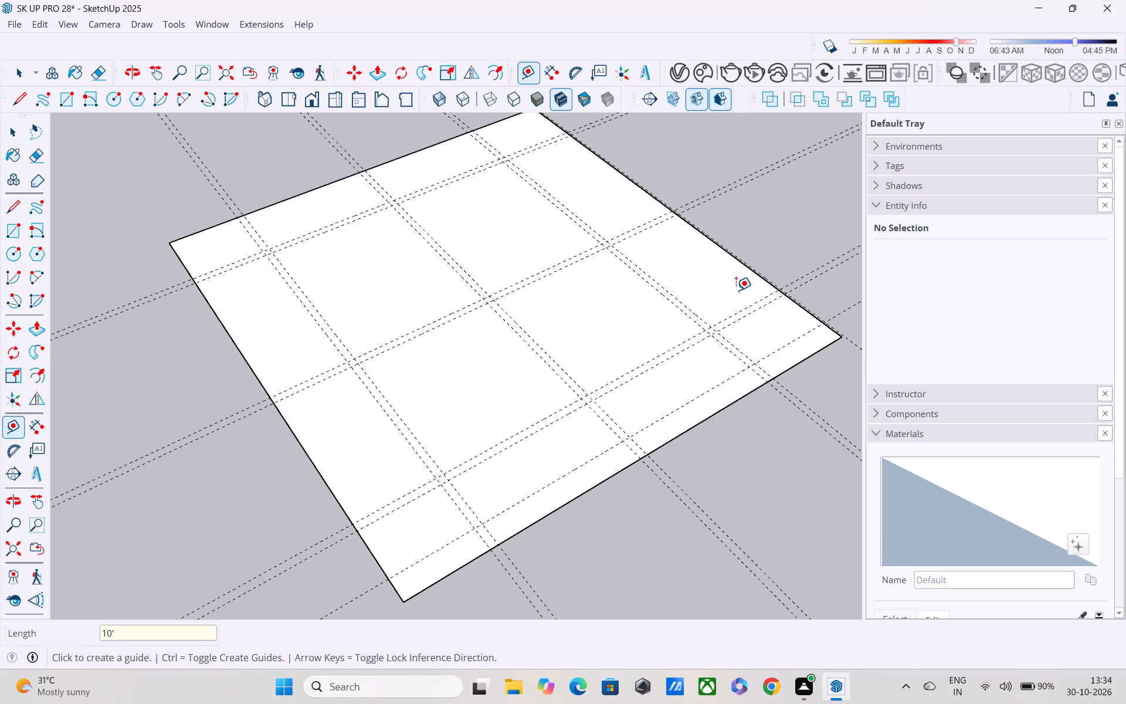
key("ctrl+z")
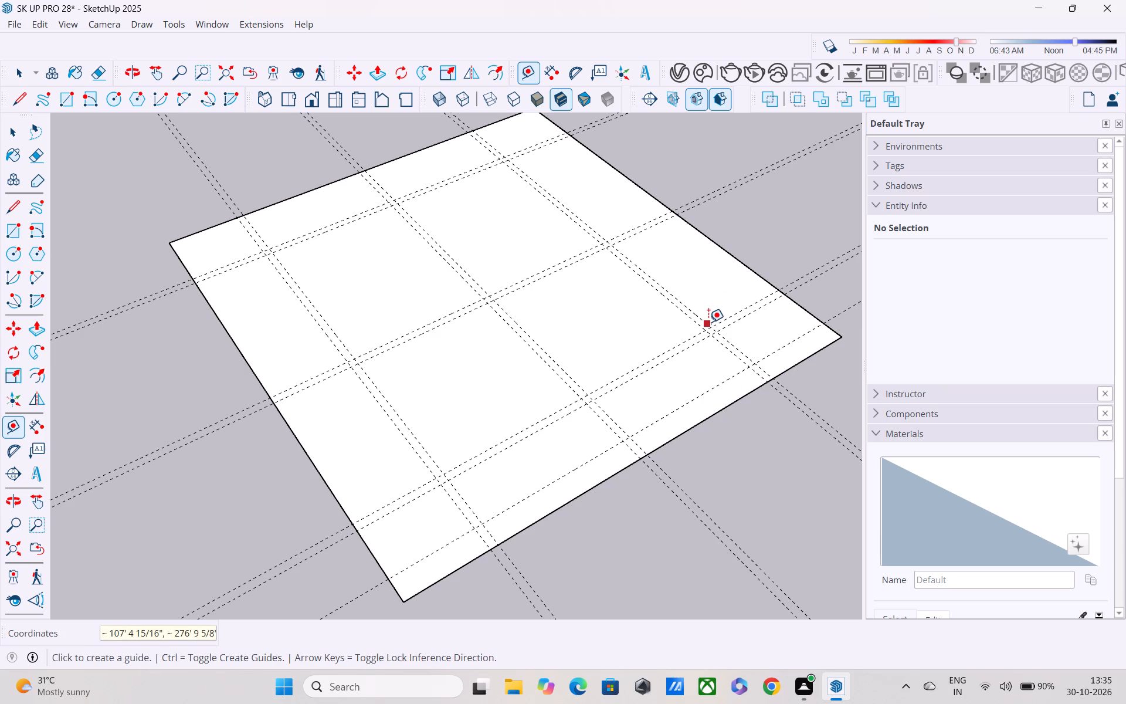
Place a guide 8' beyond the newest crosswise pair, towards the far edge, plus another 9" further out.
left_click(707, 320)
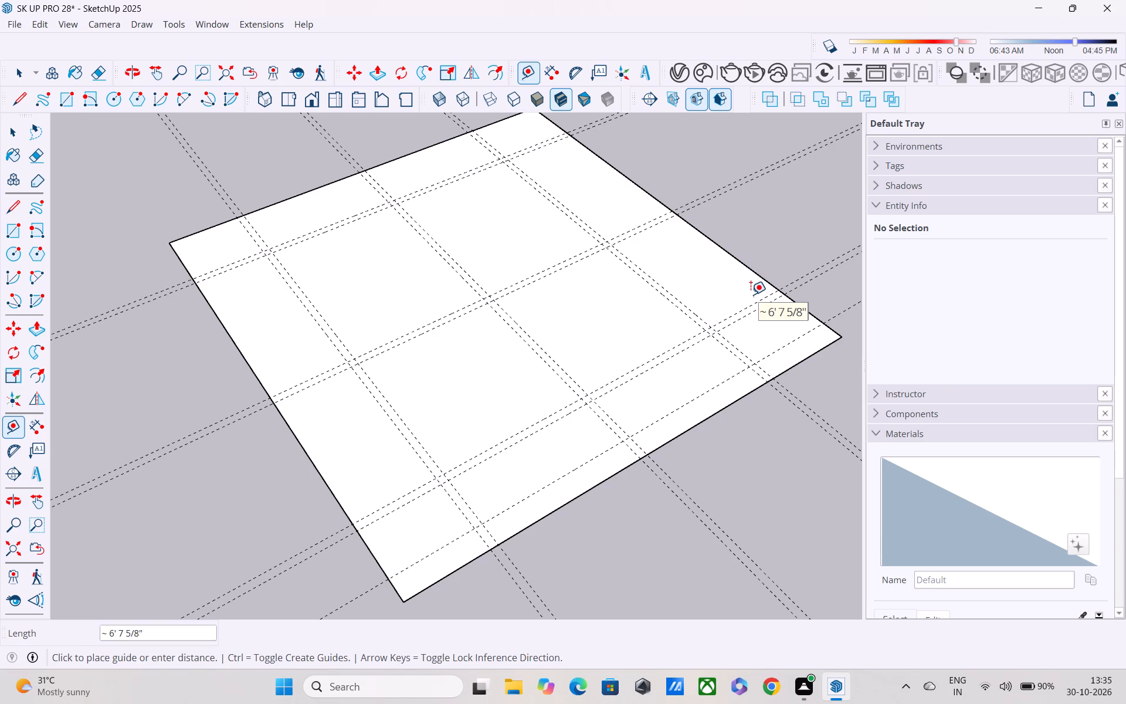
type("8'")
key("Return")
scroll(751, 295, "up", 4)
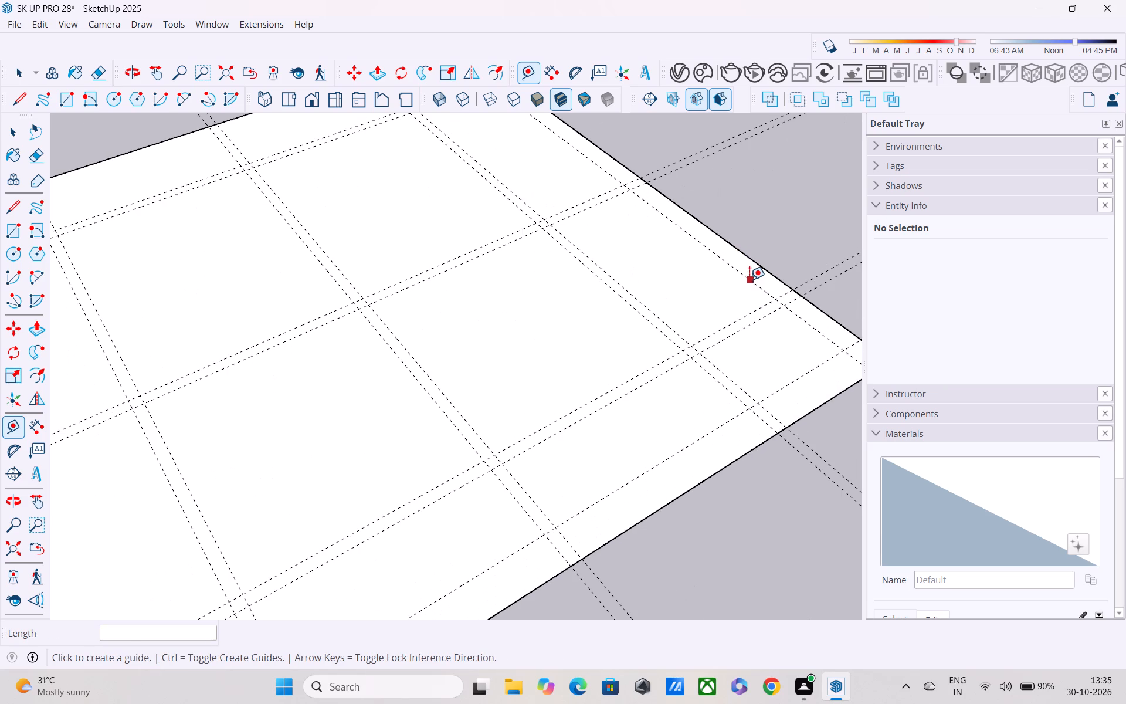
left_click(749, 280)
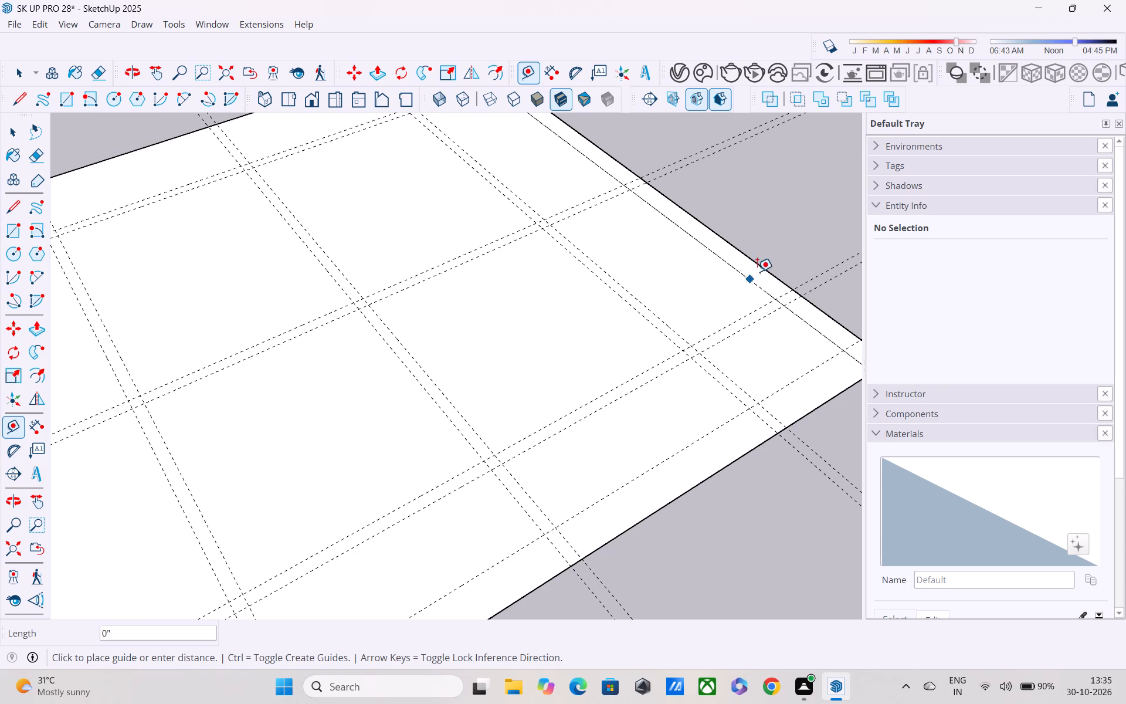
type("9\"")
key("Return")
Draw the outer wall rectangle, 35' 9" by 32' 3", between the outer intersections of the wall guides.
scroll(483, 174, "down", 4)
middle_click_drag(488, 280, 613, 358)
middle_click_drag(502, 320, 624, 445)
scroll(624, 444, "up", 1, "shift")
scroll(612, 409, "down", 5)
scroll(506, 431, "up", 1)
middle_click_drag(472, 426, 450, 370, "shift")
scroll(450, 370, "up", 1)
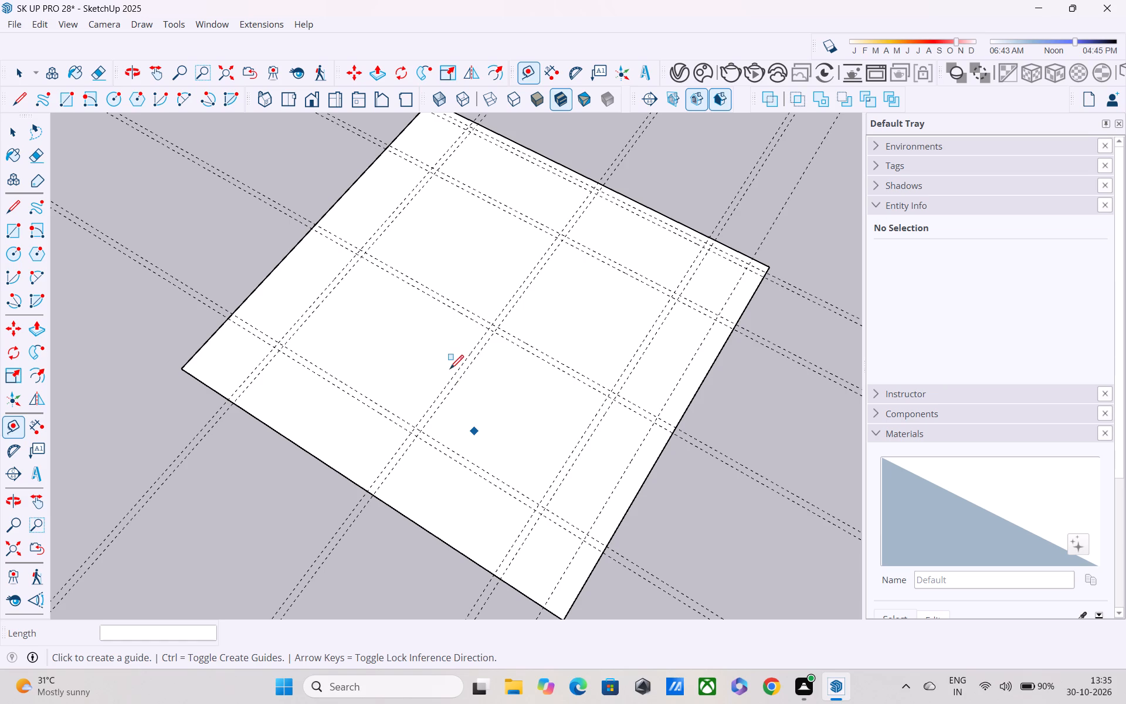
key("r")
scroll(466, 138, "up", 2)
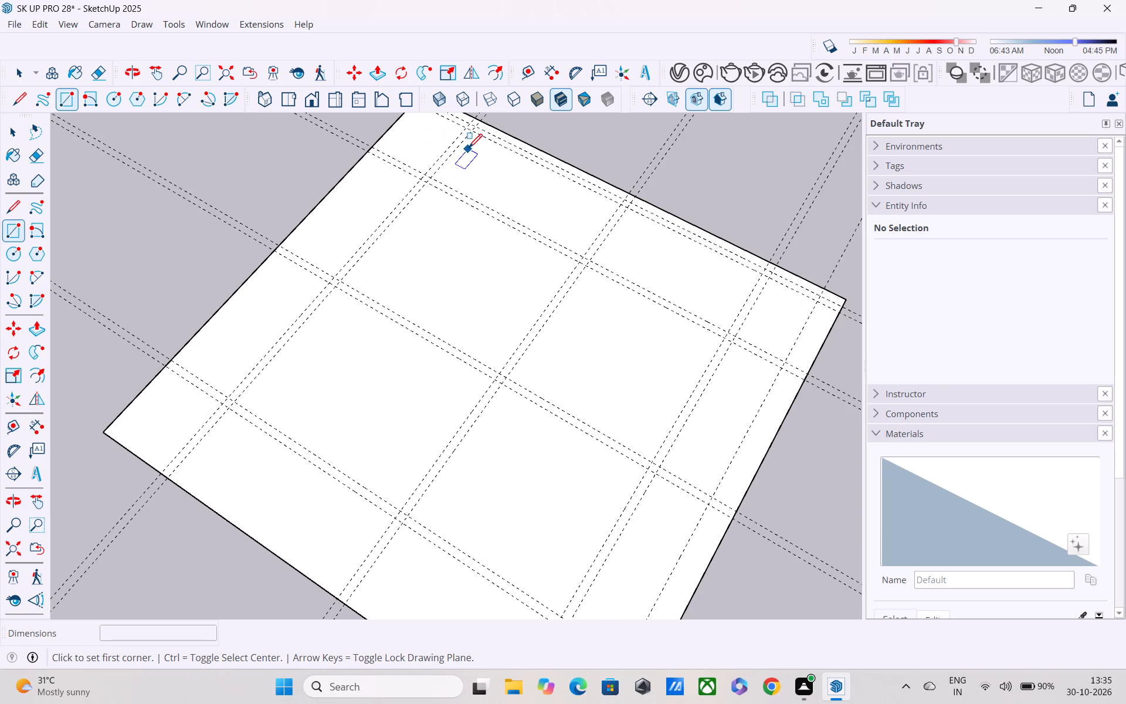
middle_click_drag(463, 175, 468, 227, "shift")
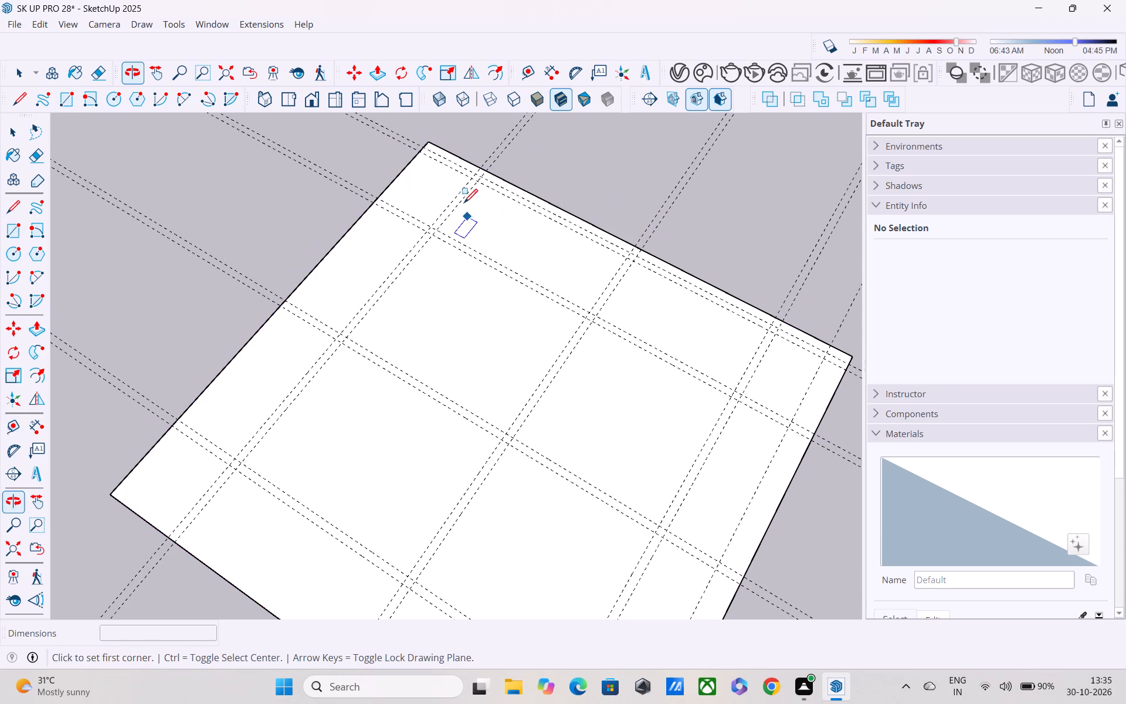
left_click(432, 227)
middle_click_drag(545, 465, 500, 236, "shift")
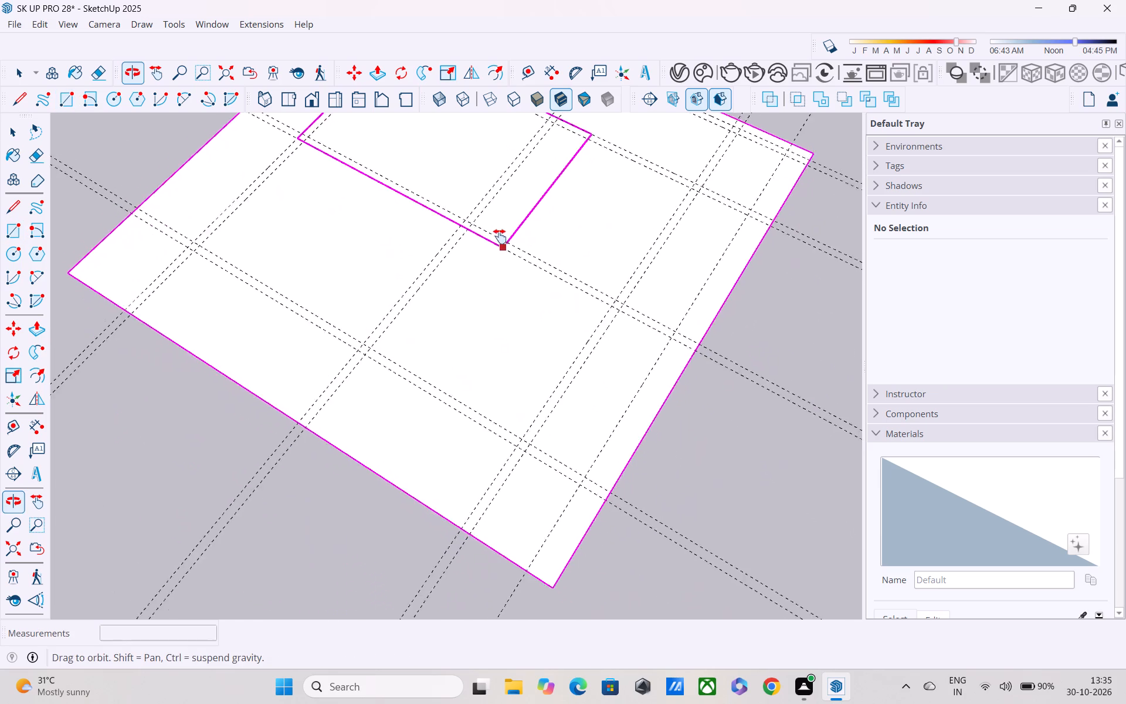
middle_click_drag(500, 236, 496, 226, "shift")
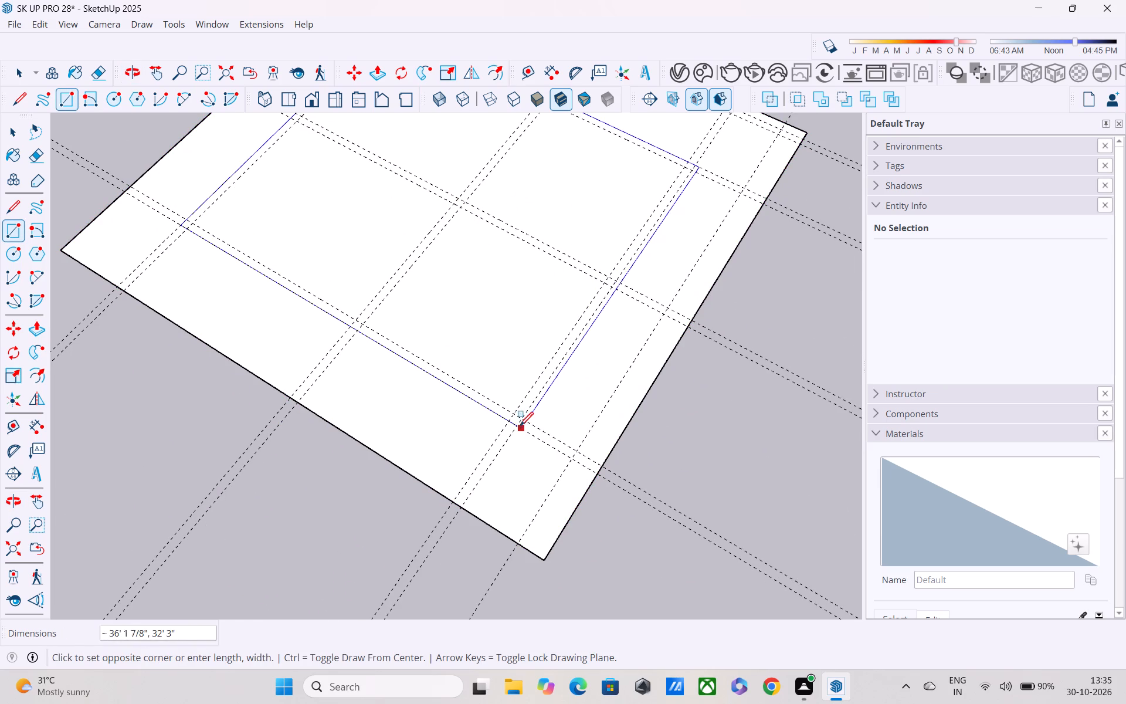
left_click(517, 421)
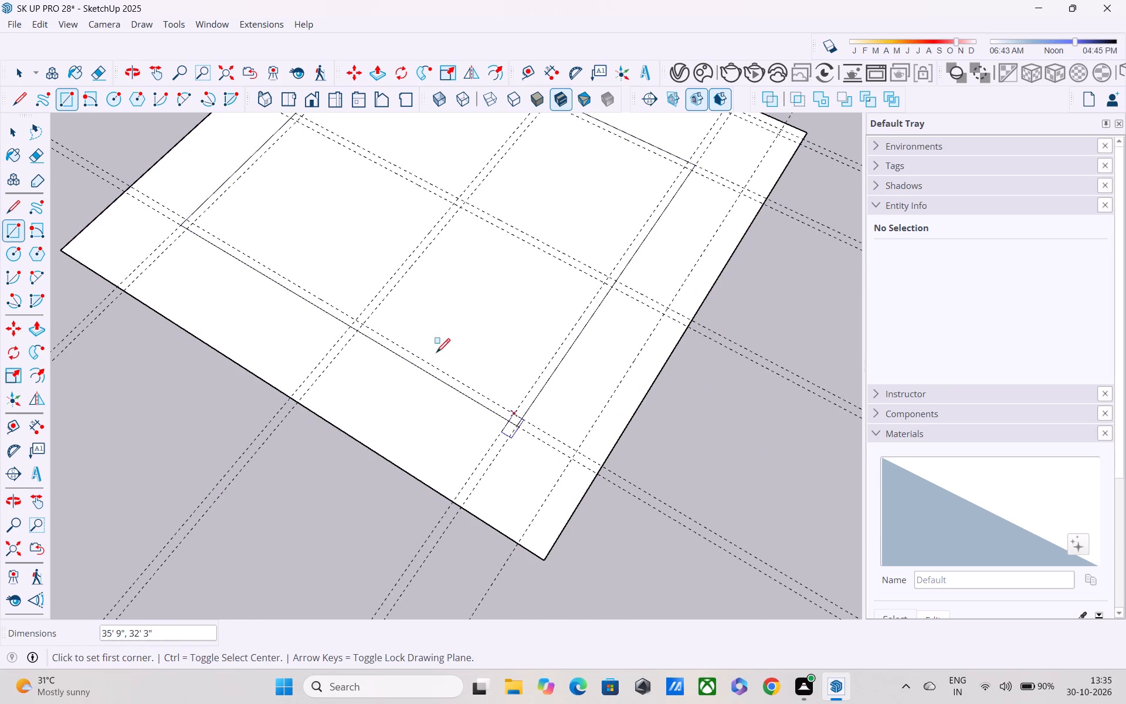
Draw the inner wall rectangle, 34' 3" by 30' 9", between the inner guide intersections to outline the 9" outer walls.
middle_click_drag(405, 329, 462, 503)
middle_click_drag(447, 479, 466, 561, "shift")
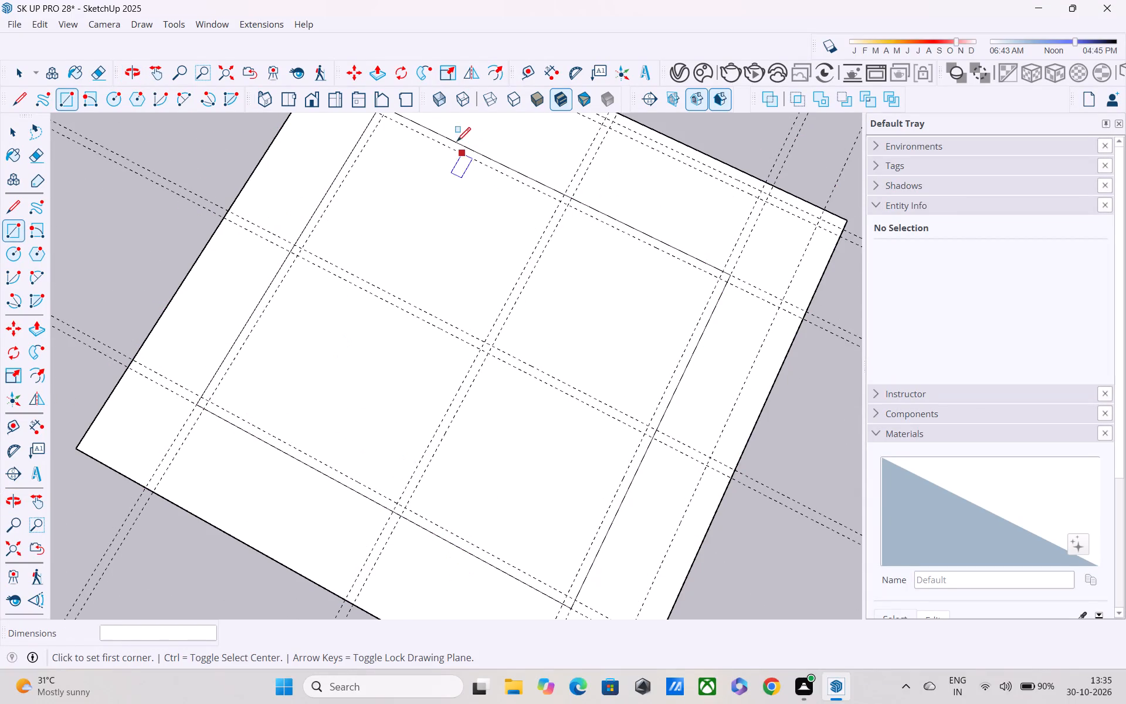
left_click(381, 119)
middle_click_drag(460, 362, 388, 218, "shift")
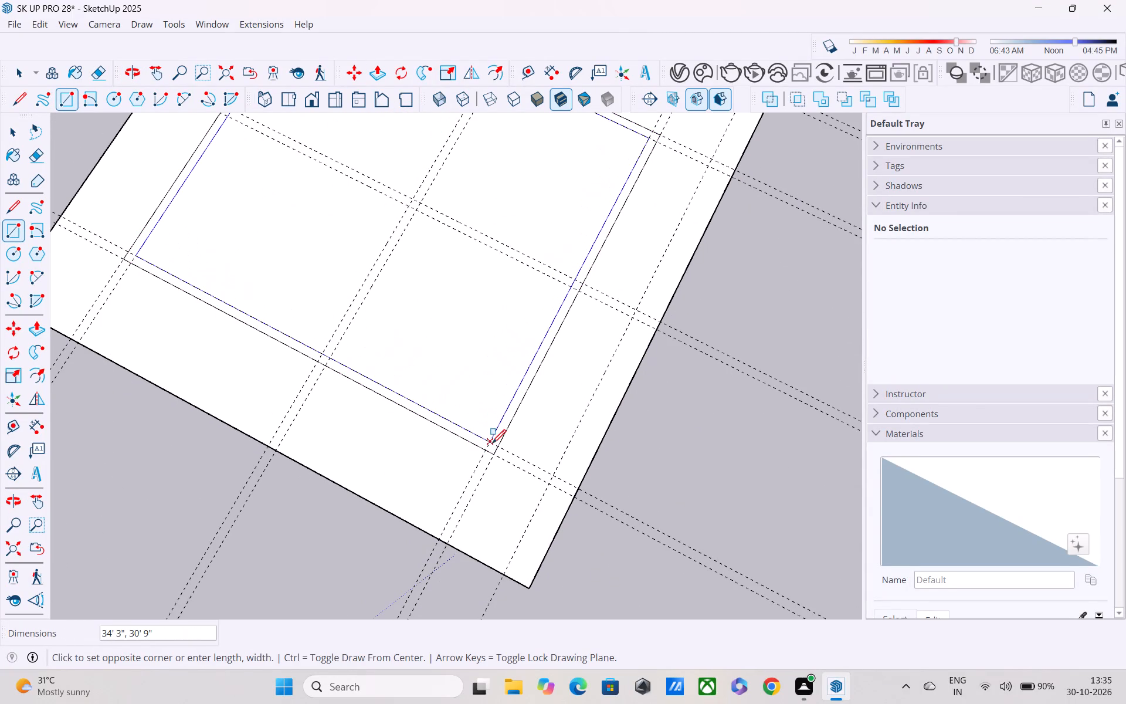
left_click(492, 445)
Draw a rectangle from the inner wall's far corner to the nearer guide of the middle pair at the opposite inner wall.
middle_click_drag(410, 218, 459, 359, "shift")
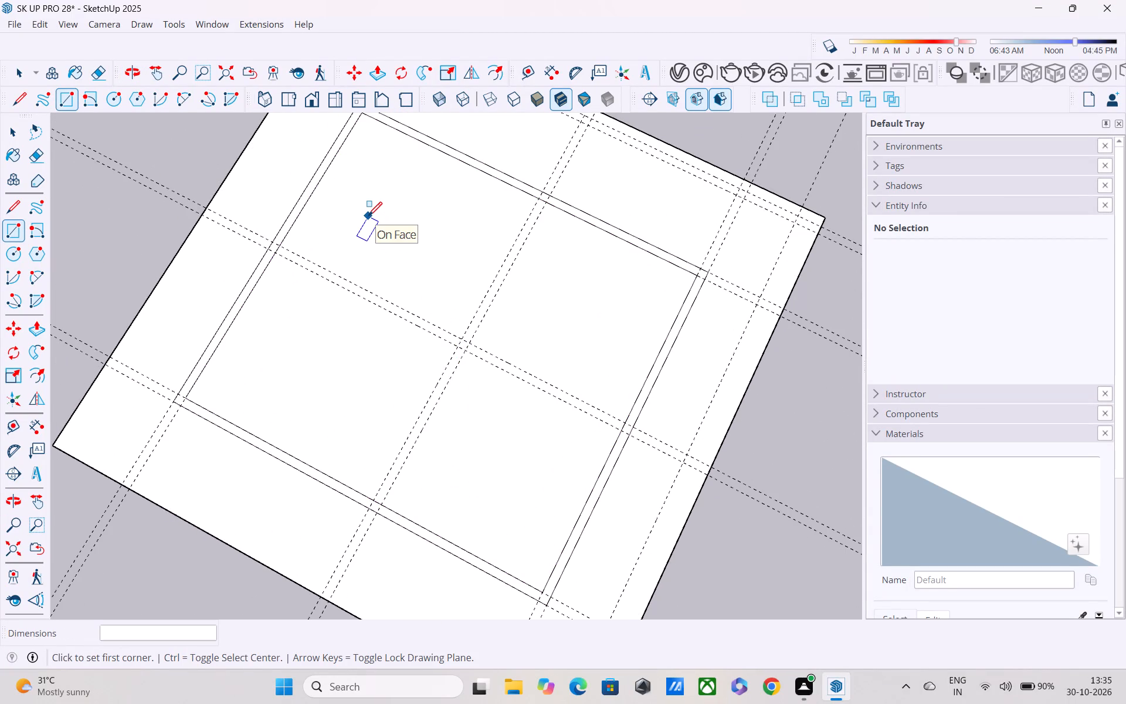
left_click(364, 120)
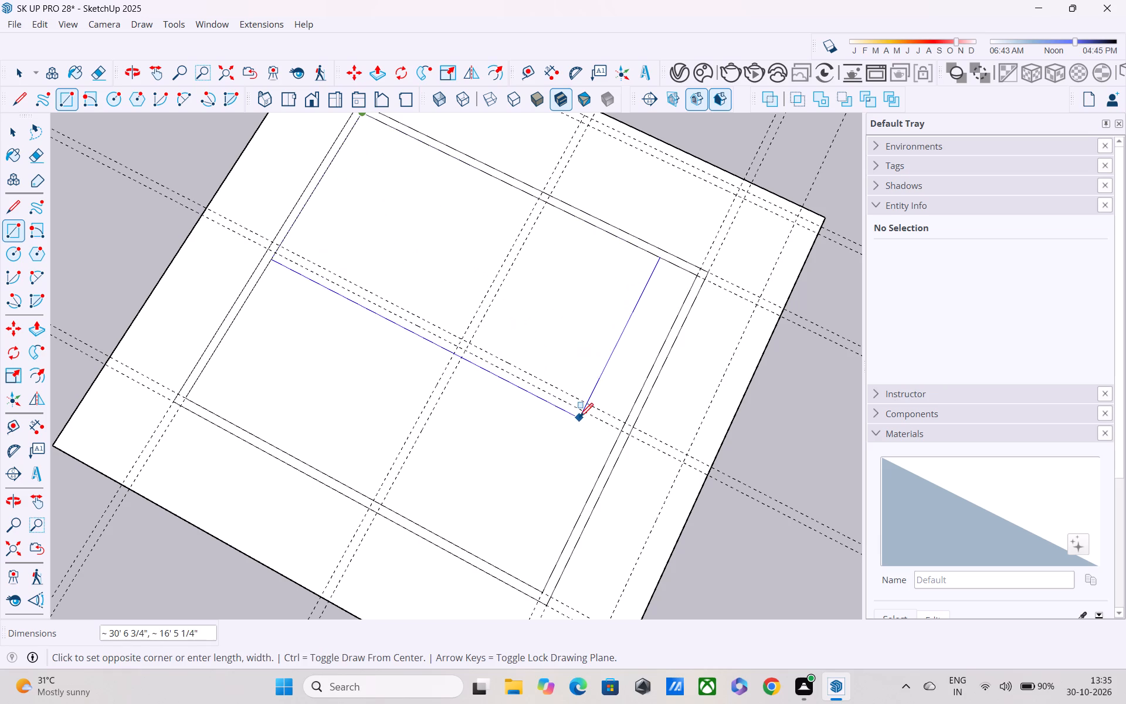
left_click(622, 435)
Draw a 16' 6" by 20' rectangle from the middle pair's farther guide at the inner wall to the outer wall line.
middle_click_drag(412, 232, 416, 248, "shift")
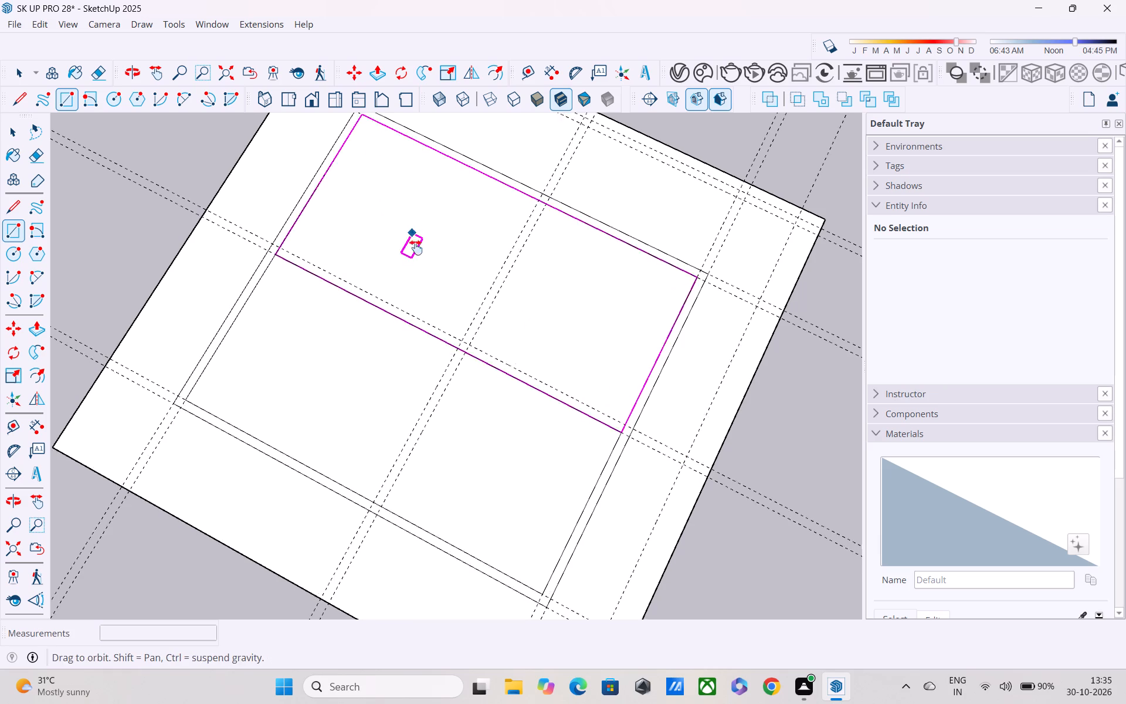
middle_click_drag(416, 248, 438, 304, "shift")
middle_click_drag(365, 267, 365, 255)
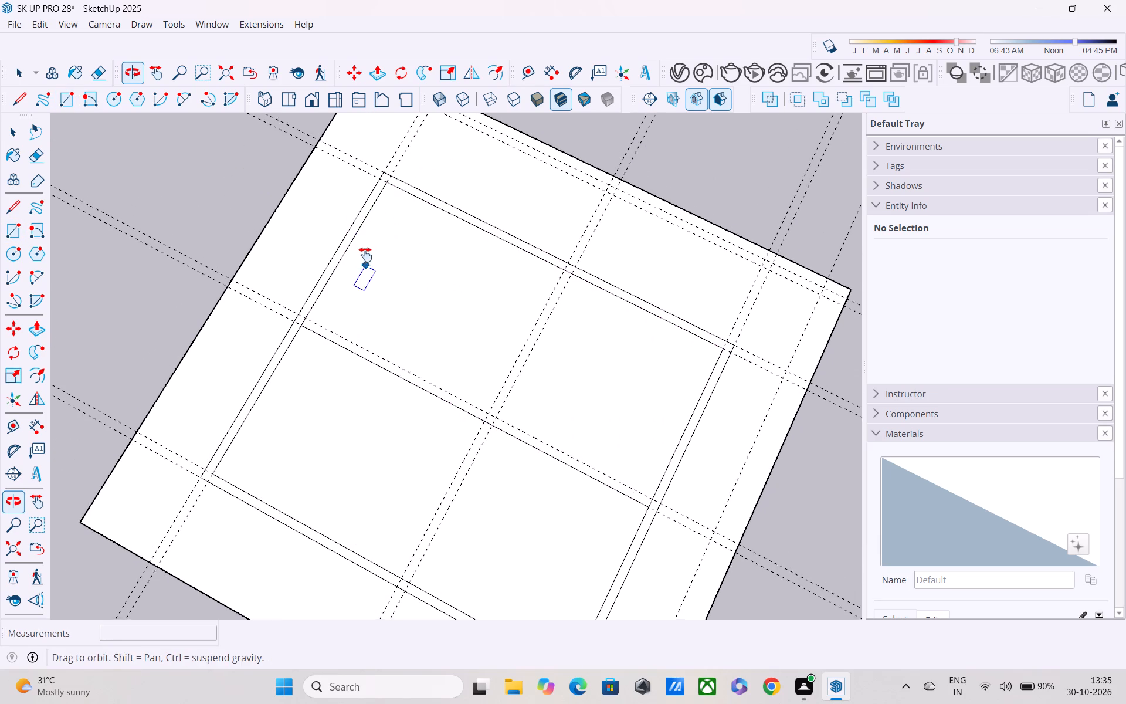
middle_click_drag(365, 255, 365, 251)
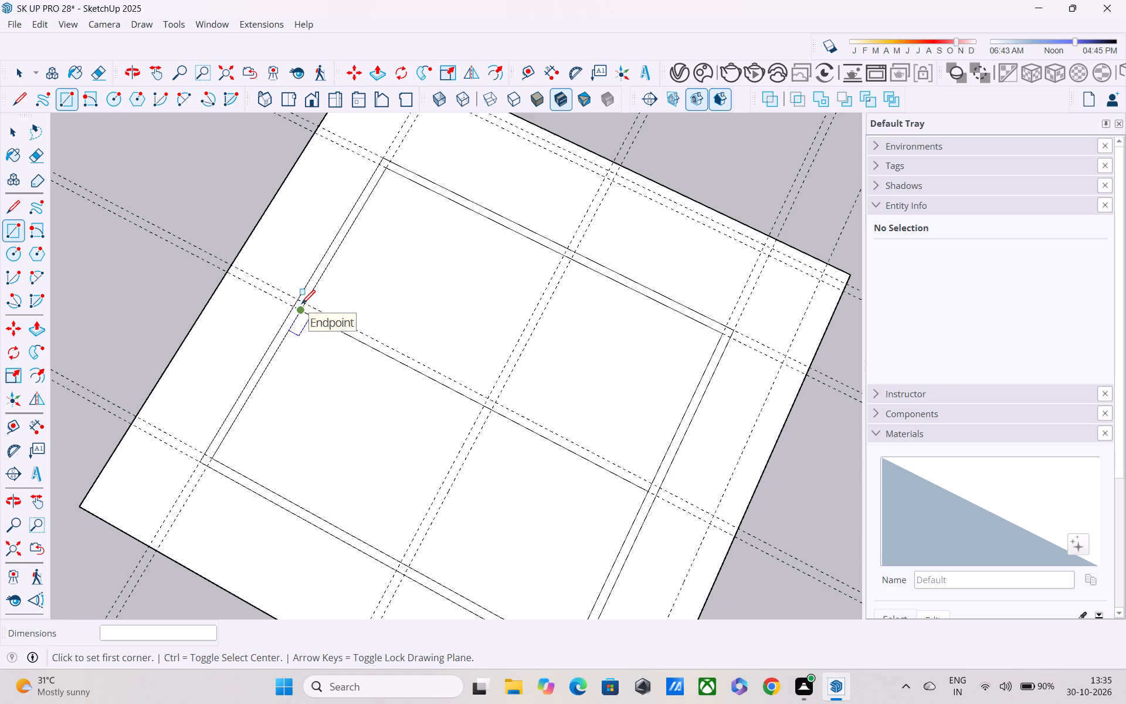
left_click(300, 301)
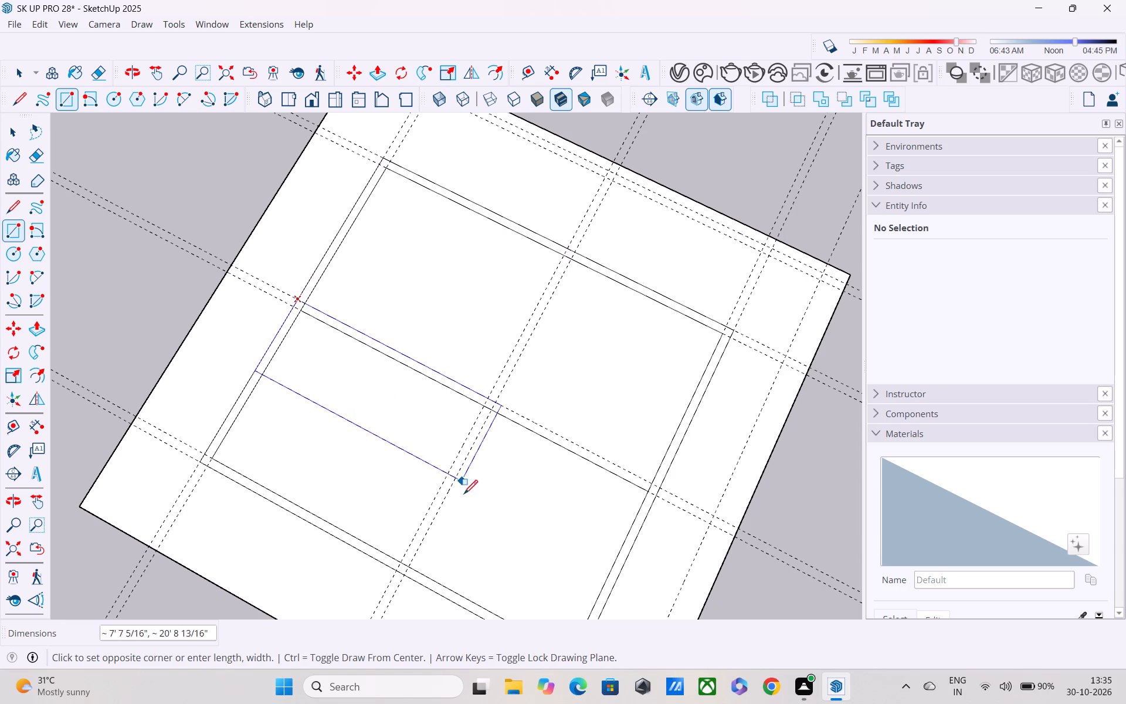
left_click(407, 572)
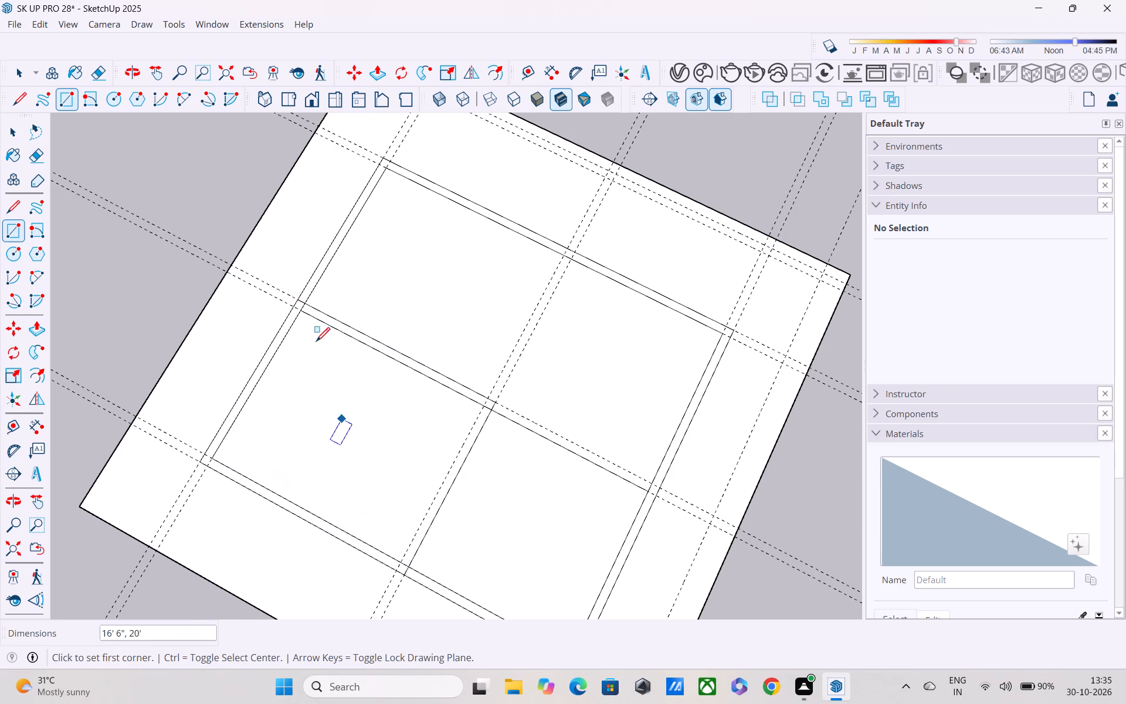
Draw the 19' 3" by 15' room rectangle inside it, between the middle partition and the inner wall lines.
left_click(300, 312)
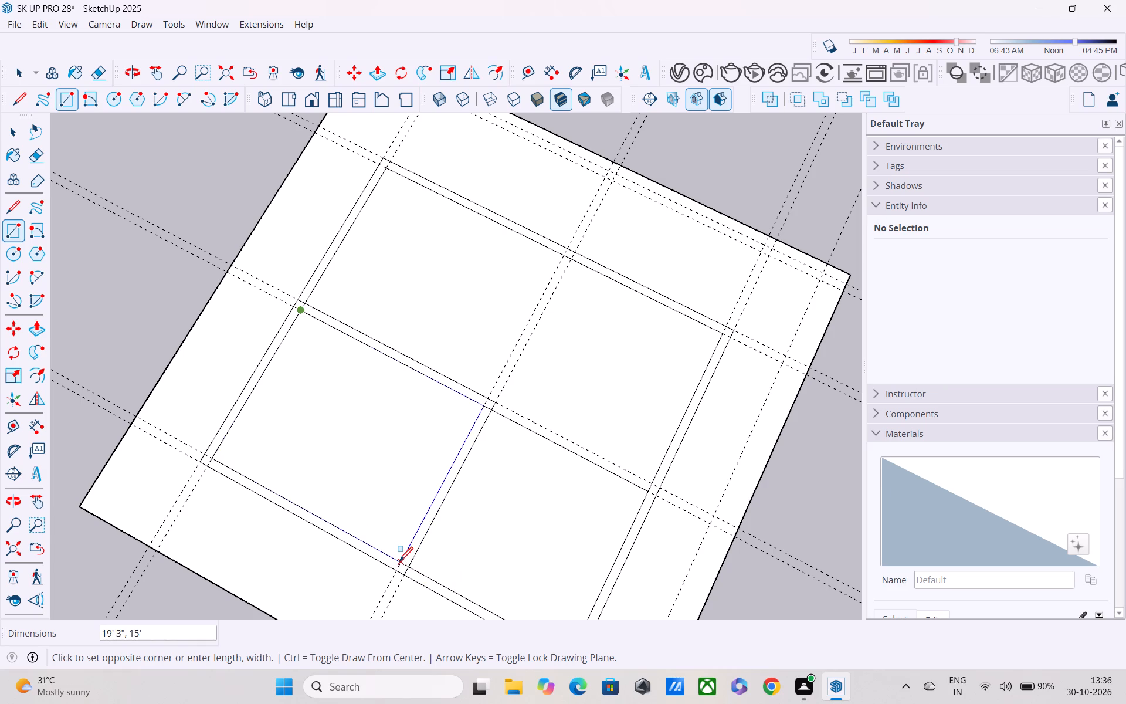
scroll(399, 562, "up", 4)
left_click(399, 562)
Draw the 15' by 34' 3" room rectangle on the other side of the middle partition, inside the outer walls.
scroll(398, 543, "down", 4)
middle_click_drag(394, 525, 349, 506, "shift")
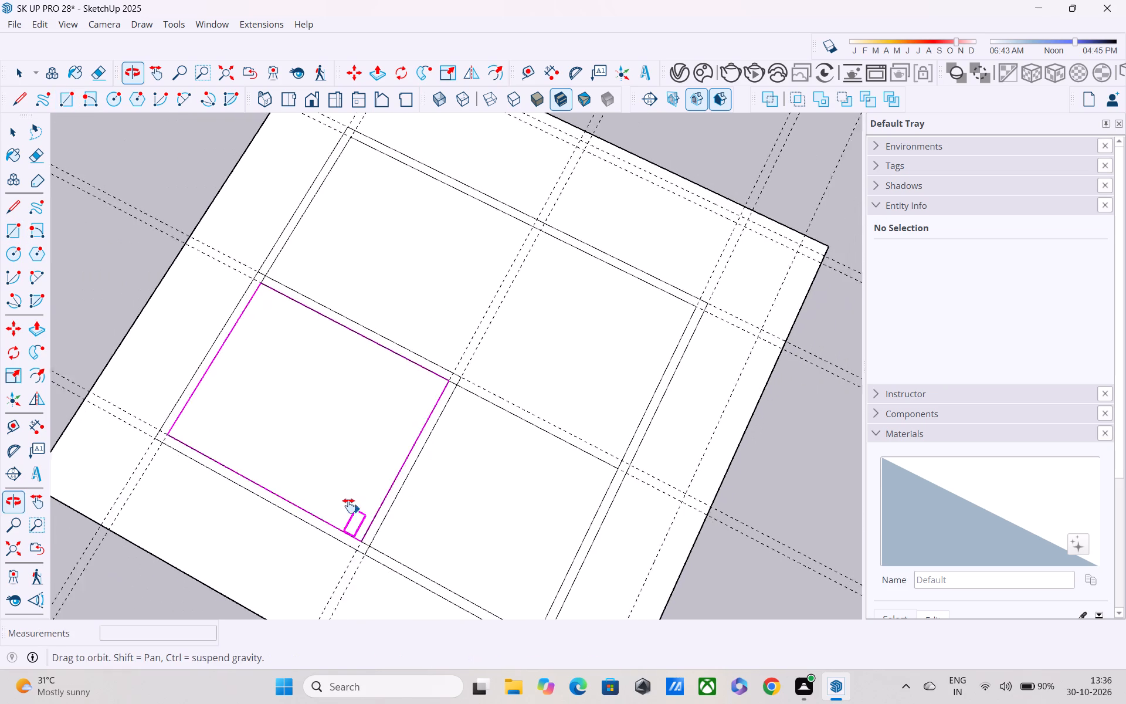
middle_click_drag(349, 506, 296, 477, "shift")
middle_click_drag(358, 358, 377, 478, "shift")
middle_click_drag(408, 364, 392, 283)
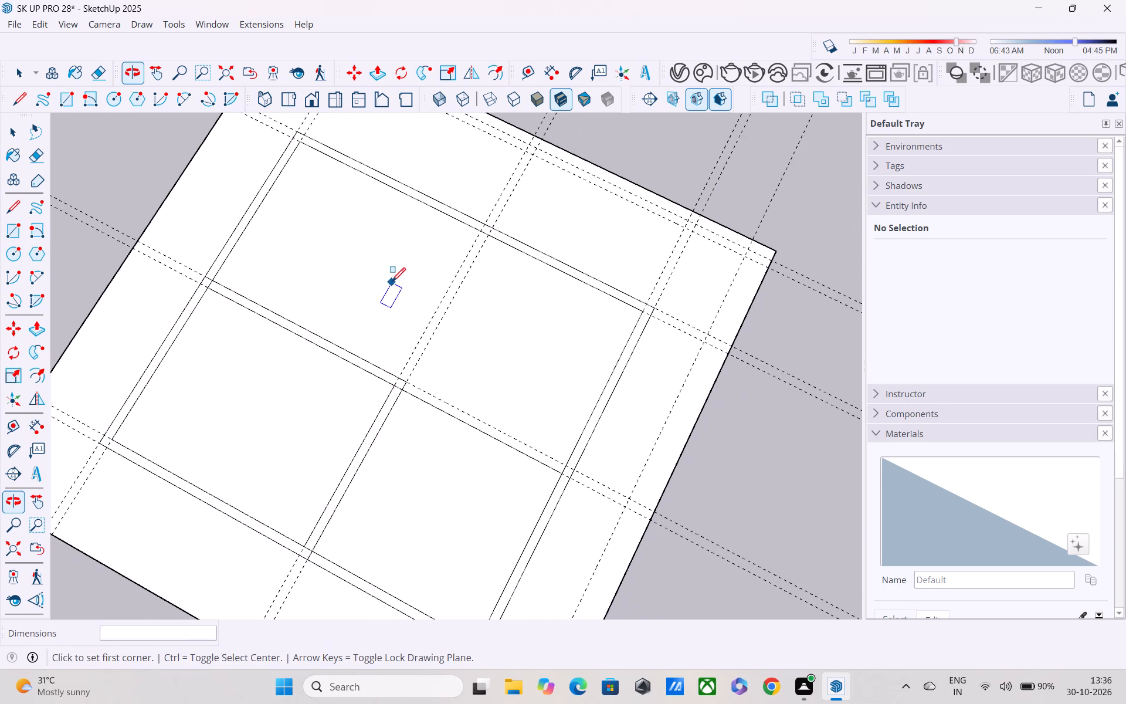
left_click(305, 150)
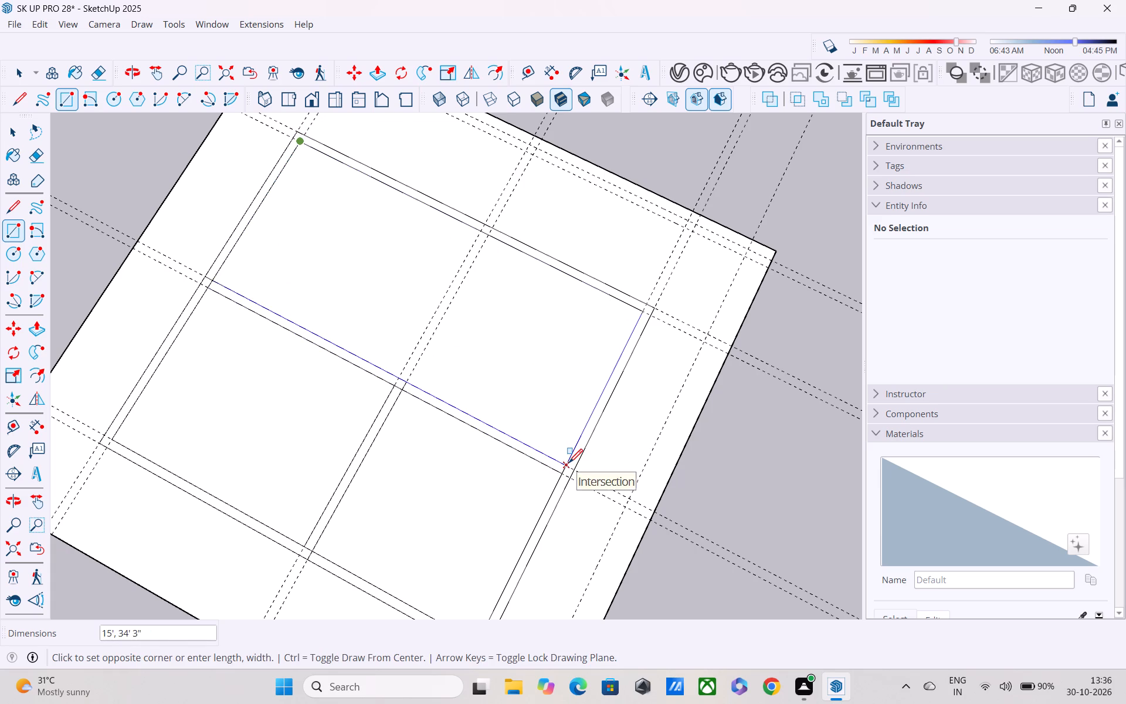
left_click(569, 464)
Draw a 16' 6" by 8' 9" rectangle from the middle guide pair near the base edge to the existing outer wall corner.
middle_click_drag(517, 462, 590, 492)
scroll(595, 471, "down", 4)
middle_click_drag(584, 470, 527, 377, "shift")
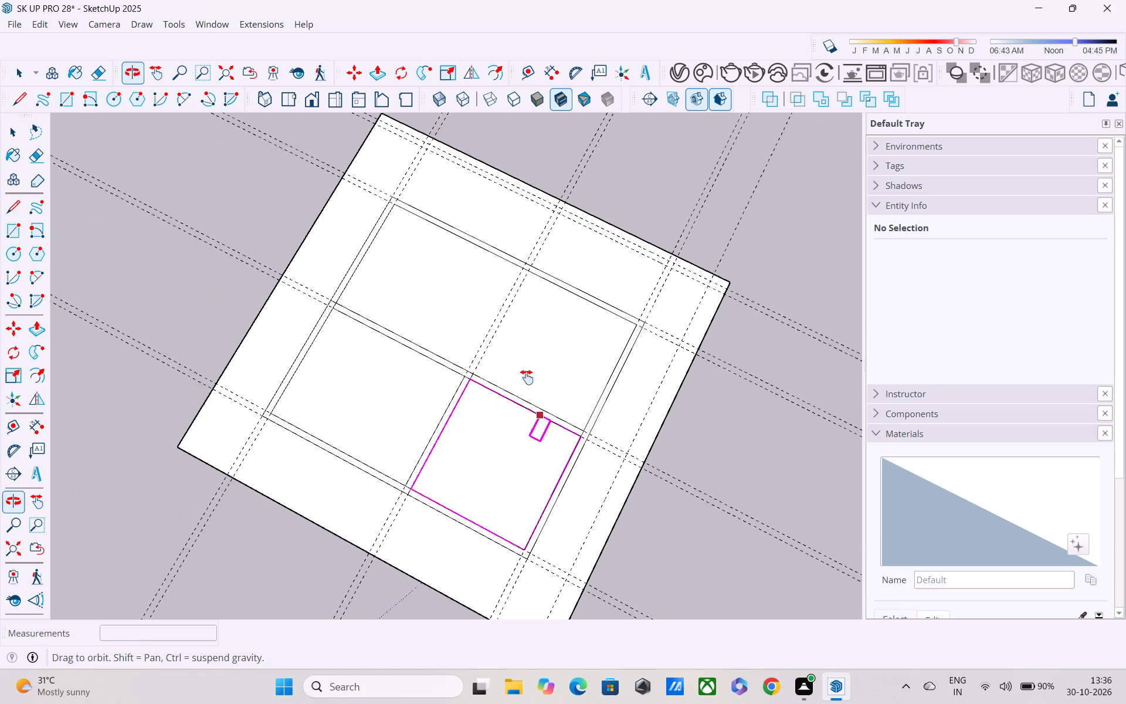
middle_click_drag(527, 377, 520, 367, "shift")
scroll(517, 360, "down", 4)
middle_click_drag(502, 385, 468, 189)
middle_click_drag(473, 364, 474, 364)
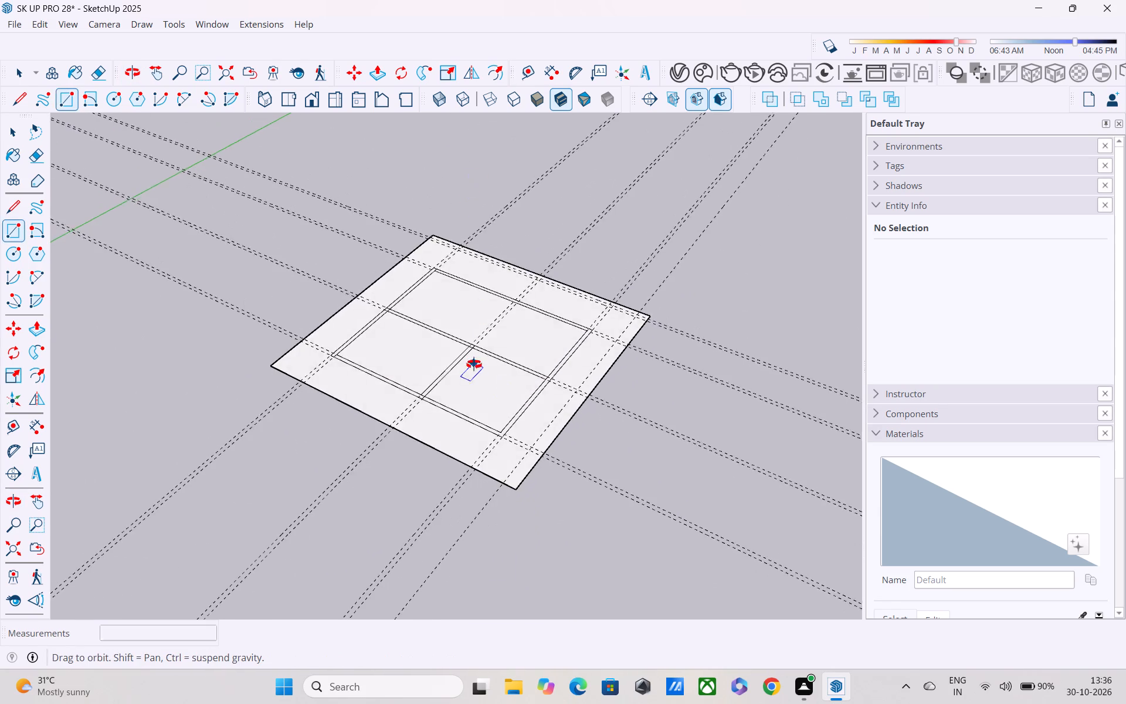
middle_click_drag(474, 364, 452, 477)
scroll(477, 367, "up", 9)
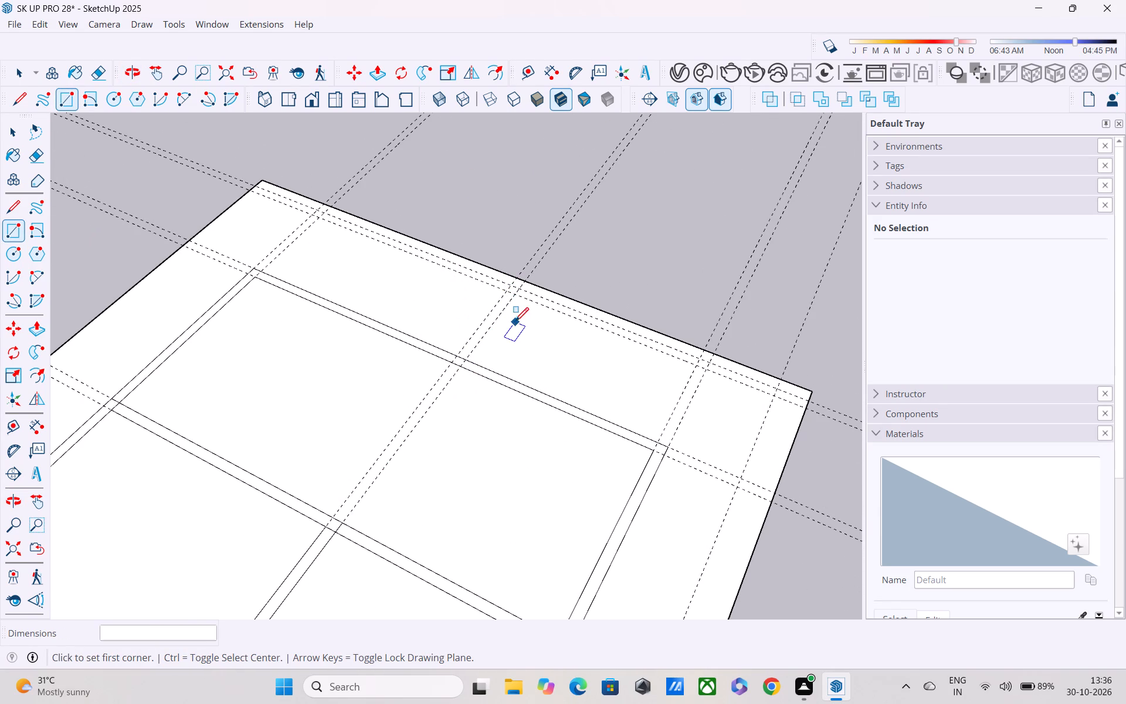
scroll(510, 298, "down", 3)
left_click(510, 287)
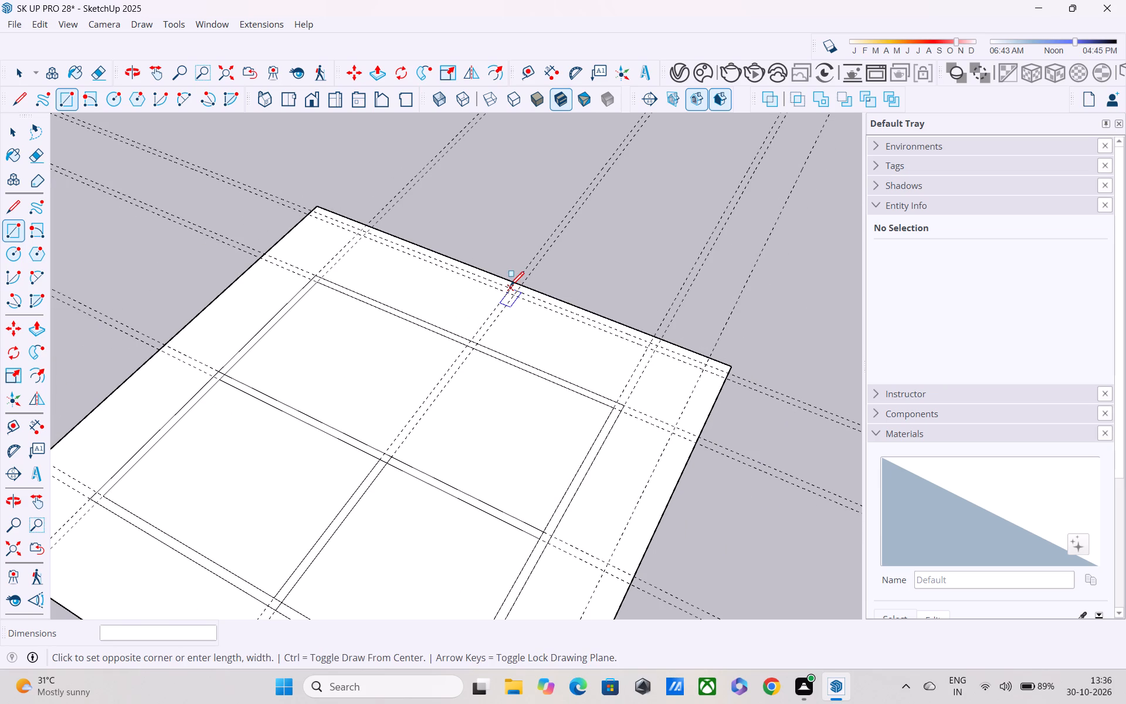
left_click(627, 408)
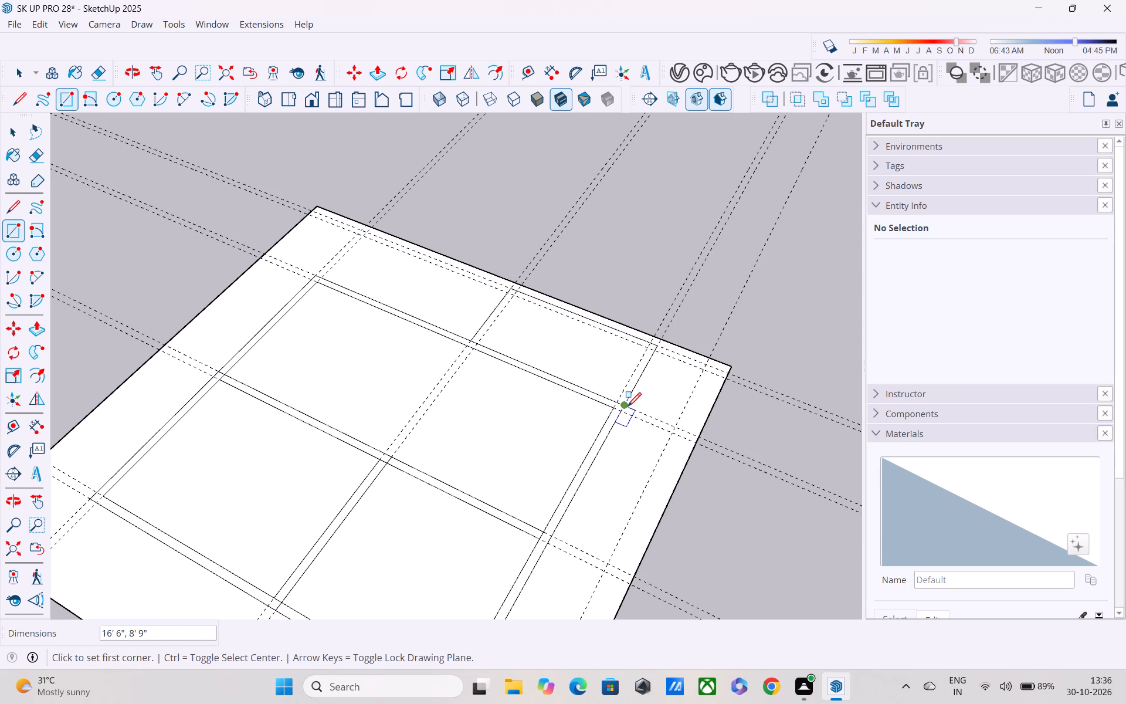
Draw the inner room rectangle inside it, between the wall-thickness guides and the adjoining outer wall corner.
left_click(517, 300)
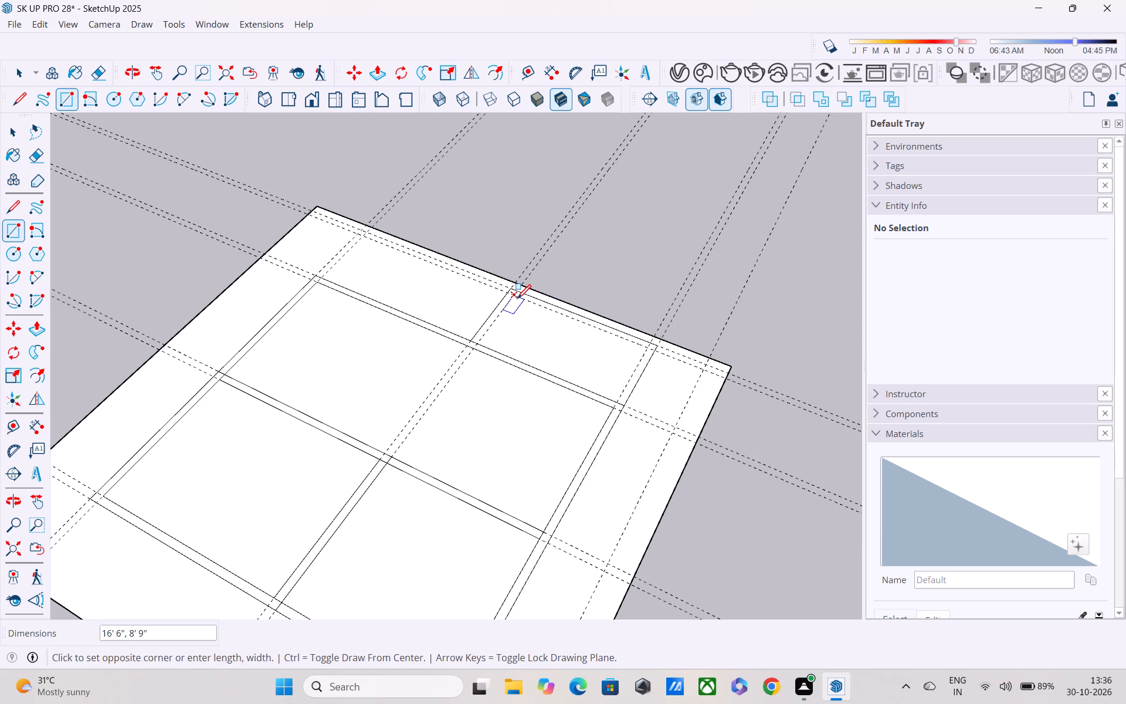
left_click(619, 397)
middle_click_drag(614, 396, 613, 395)
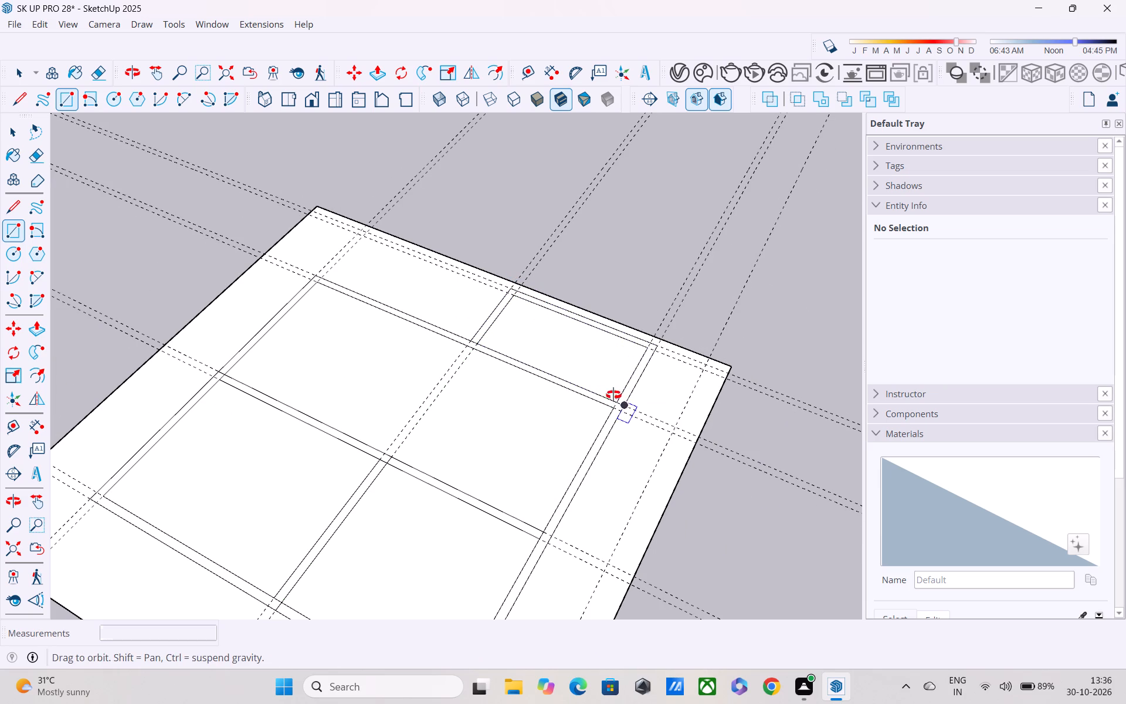
middle_click_drag(613, 395, 611, 316)
scroll(582, 336, "down", 3)
key("space")
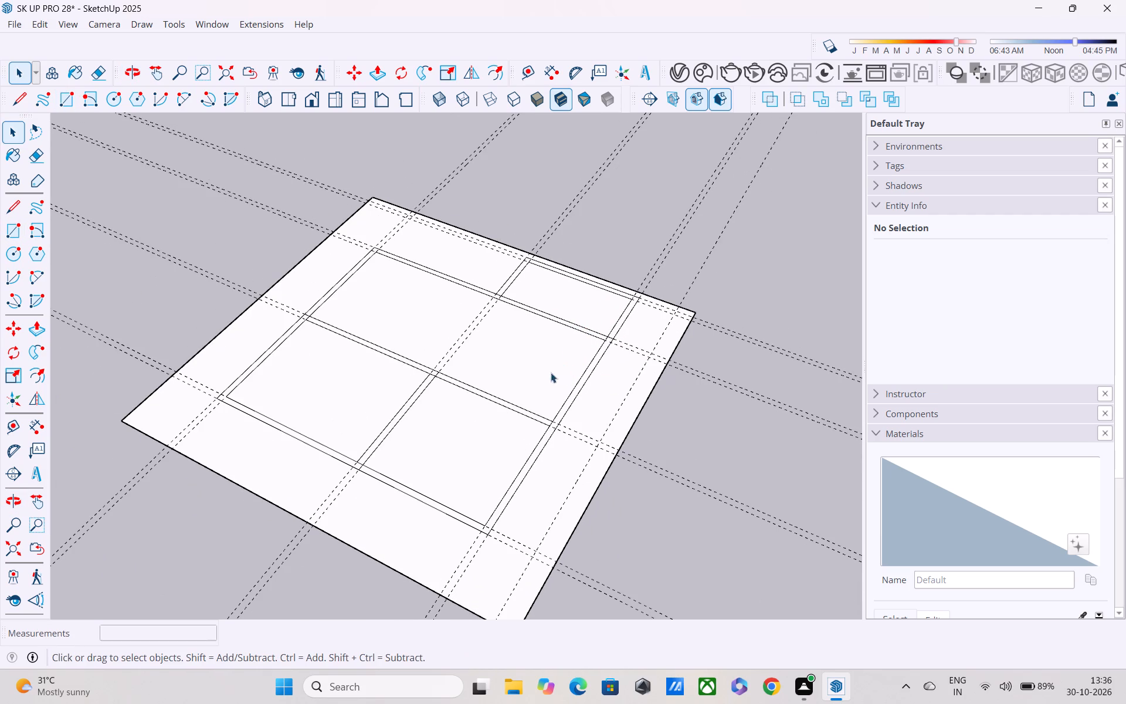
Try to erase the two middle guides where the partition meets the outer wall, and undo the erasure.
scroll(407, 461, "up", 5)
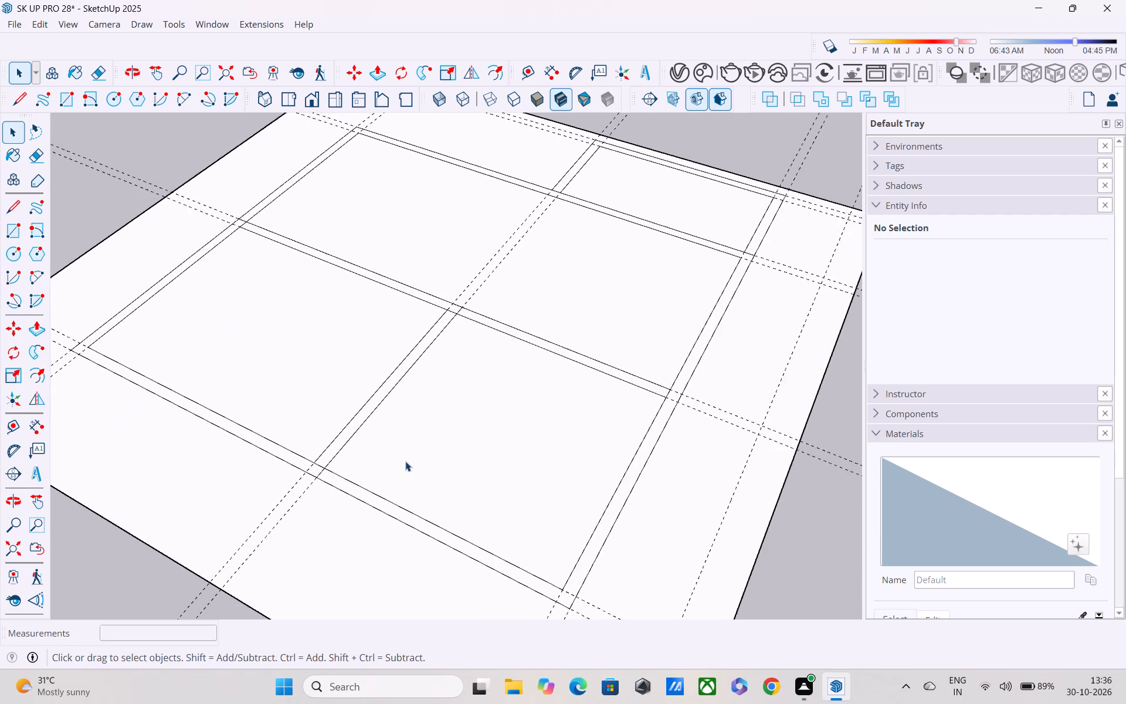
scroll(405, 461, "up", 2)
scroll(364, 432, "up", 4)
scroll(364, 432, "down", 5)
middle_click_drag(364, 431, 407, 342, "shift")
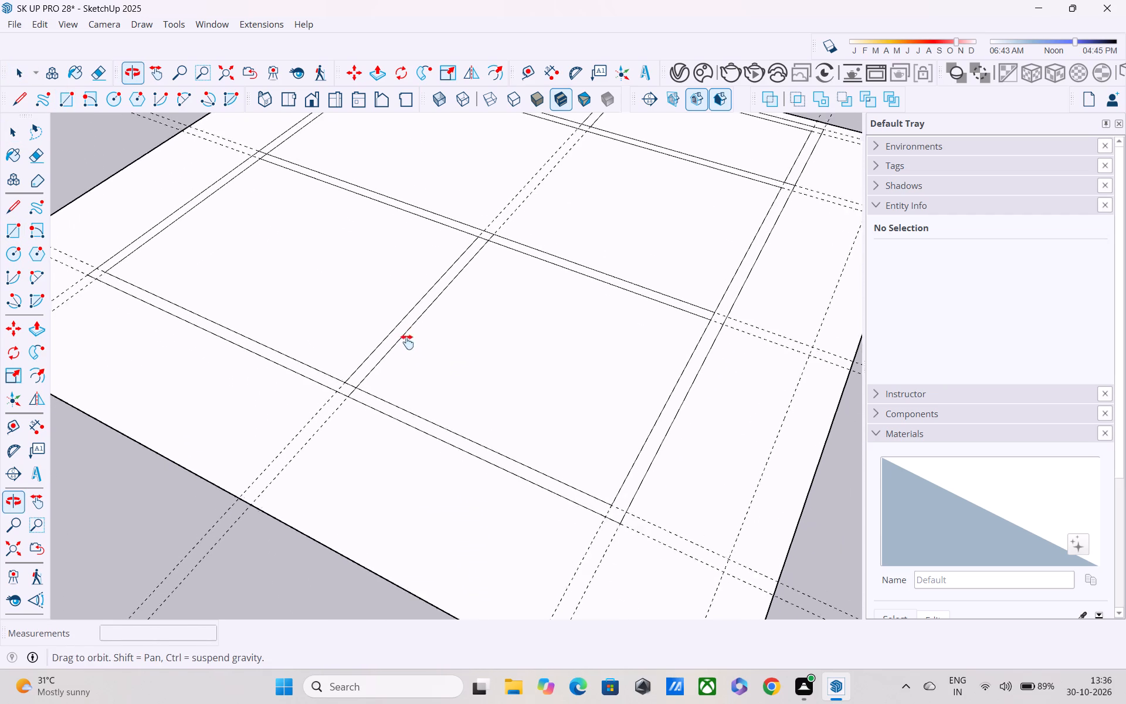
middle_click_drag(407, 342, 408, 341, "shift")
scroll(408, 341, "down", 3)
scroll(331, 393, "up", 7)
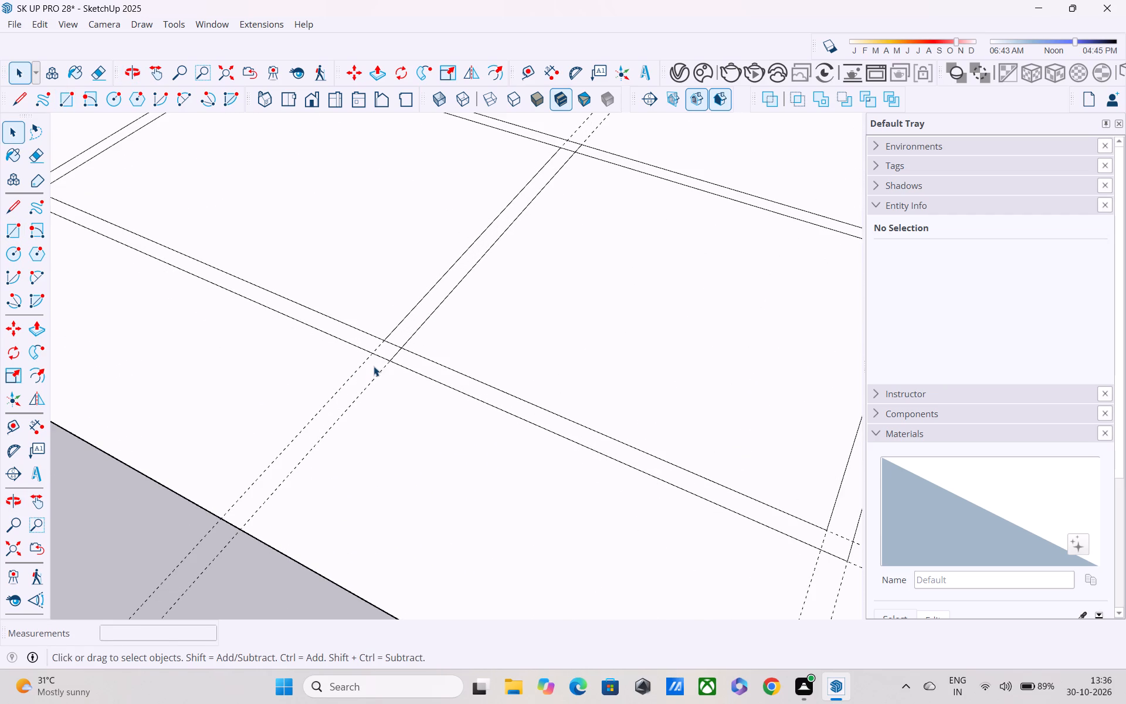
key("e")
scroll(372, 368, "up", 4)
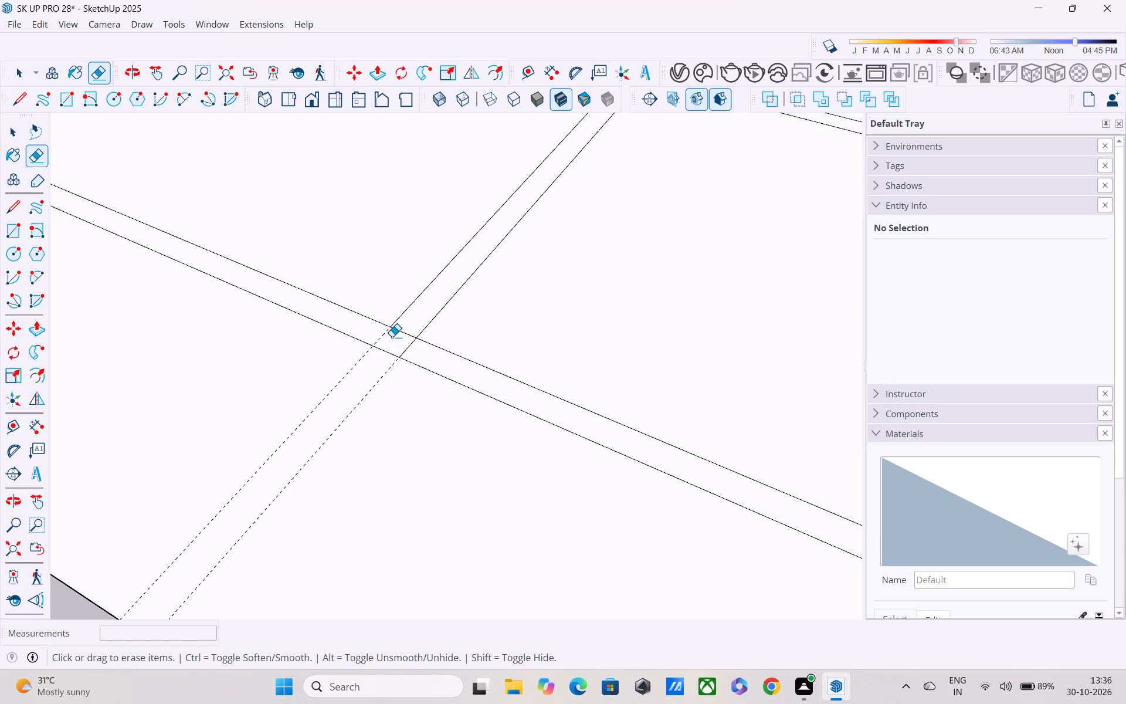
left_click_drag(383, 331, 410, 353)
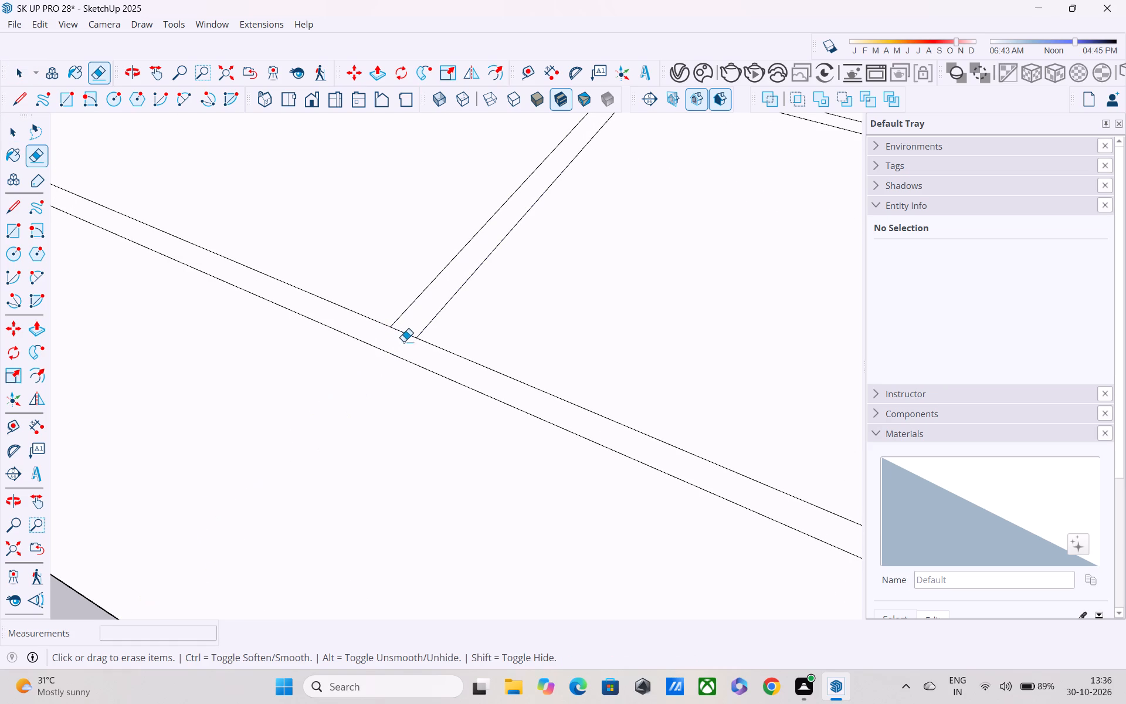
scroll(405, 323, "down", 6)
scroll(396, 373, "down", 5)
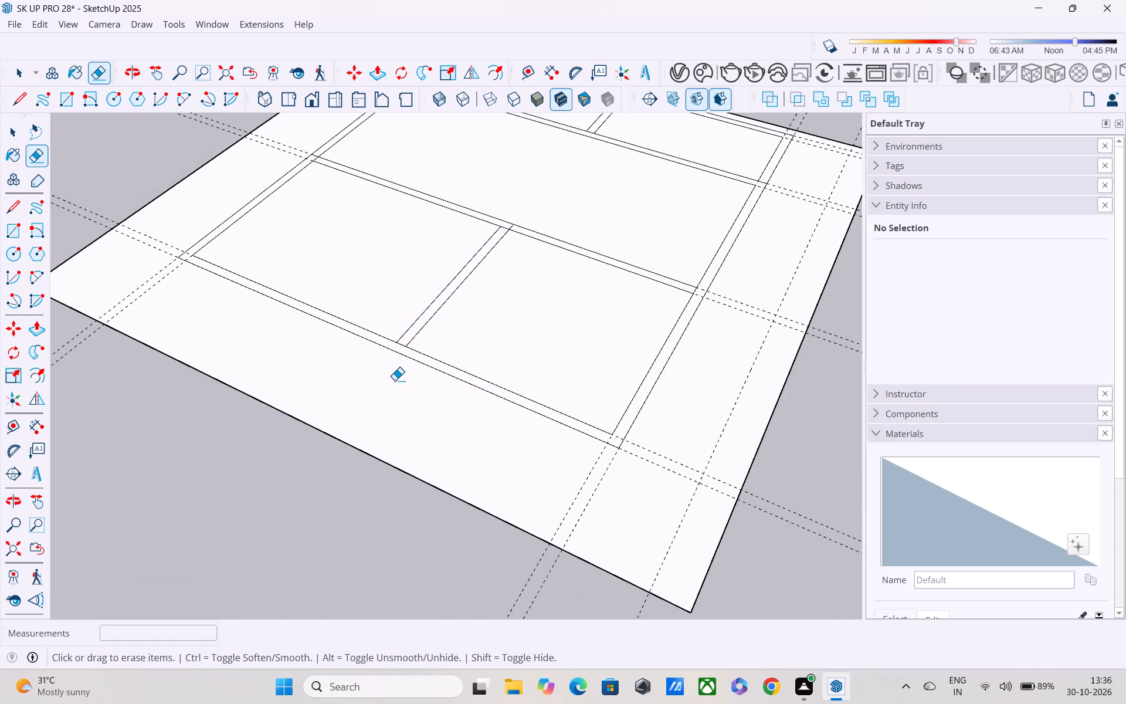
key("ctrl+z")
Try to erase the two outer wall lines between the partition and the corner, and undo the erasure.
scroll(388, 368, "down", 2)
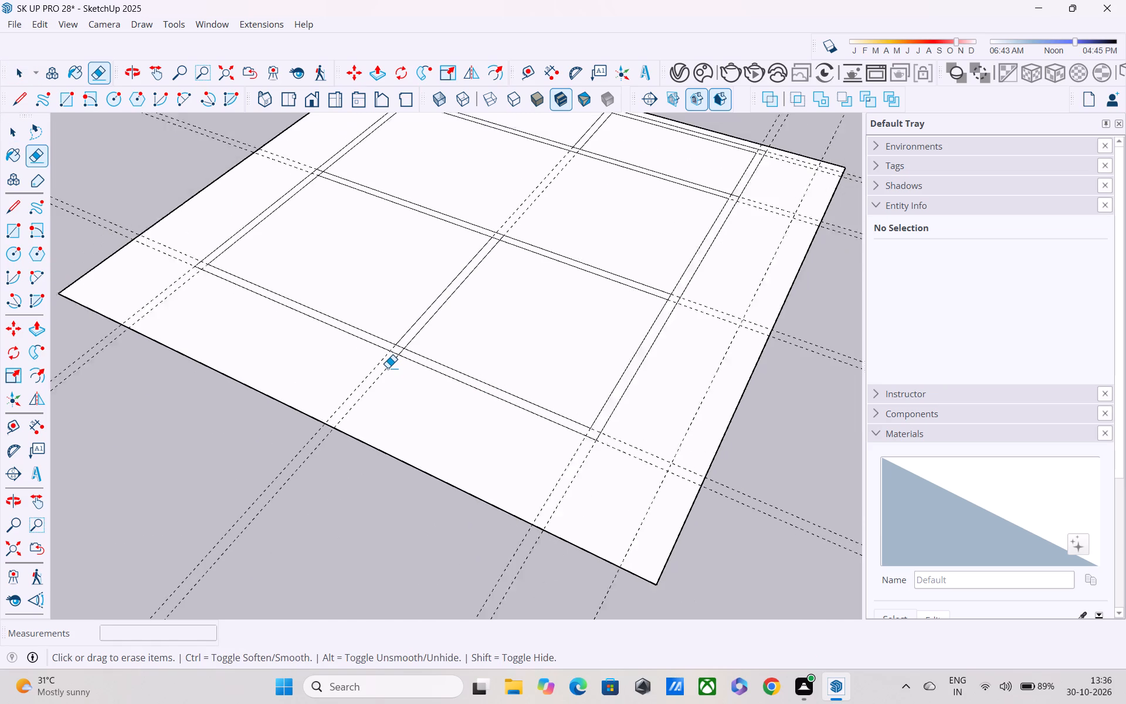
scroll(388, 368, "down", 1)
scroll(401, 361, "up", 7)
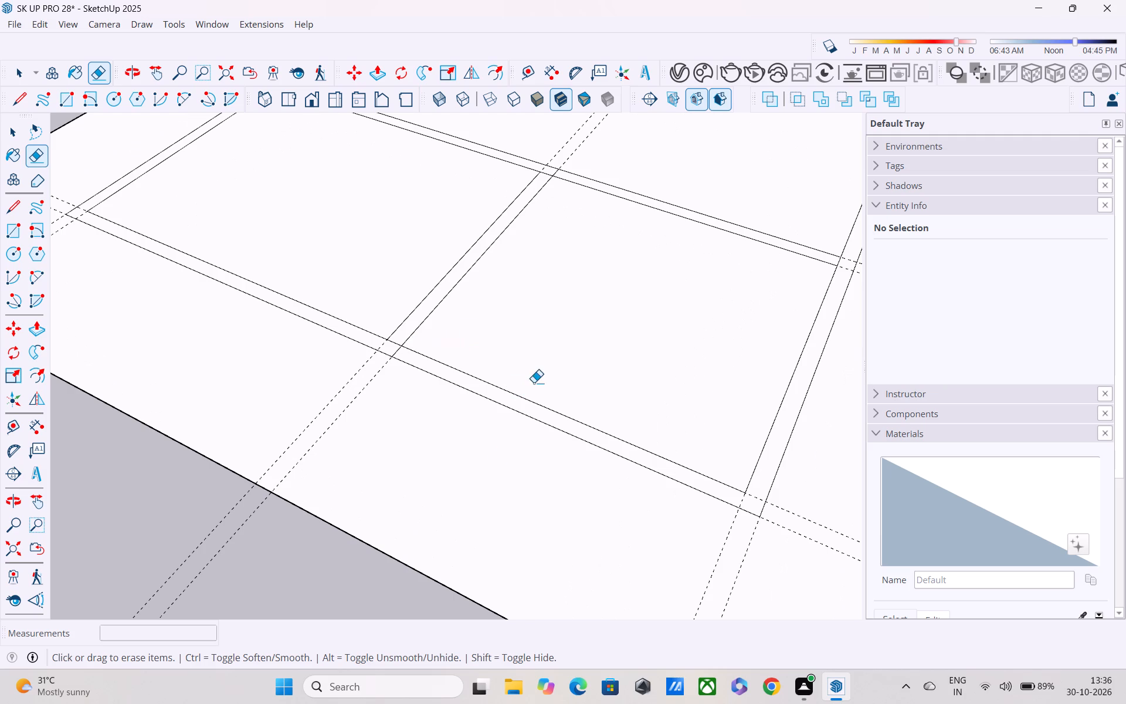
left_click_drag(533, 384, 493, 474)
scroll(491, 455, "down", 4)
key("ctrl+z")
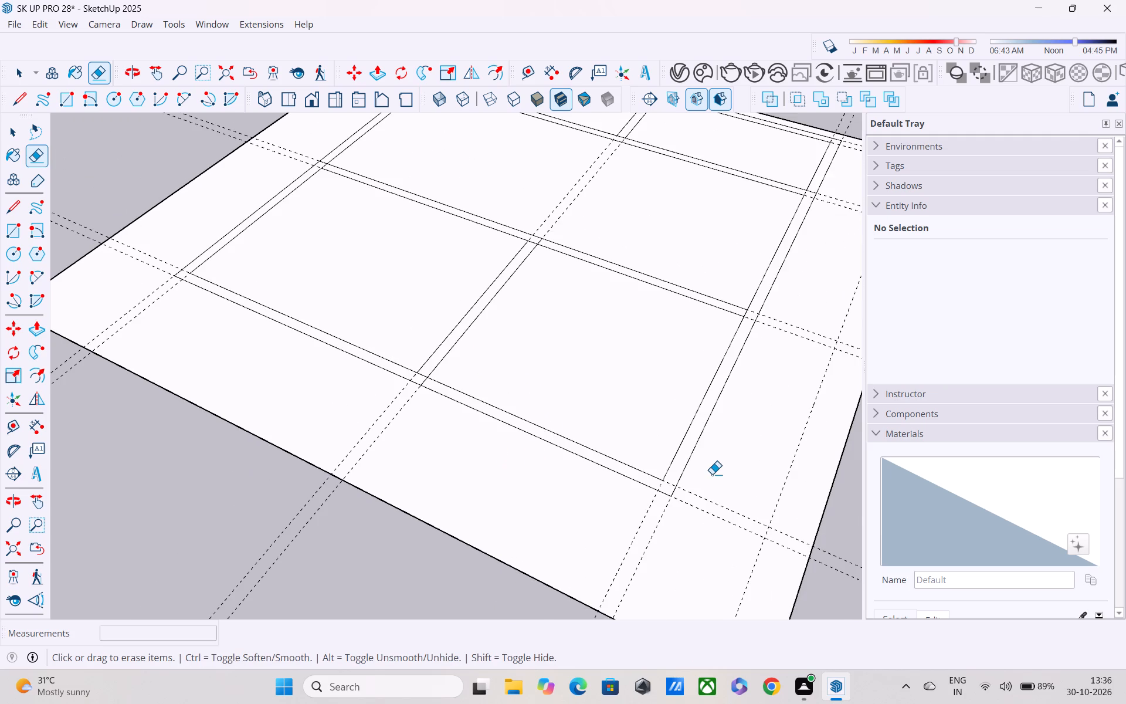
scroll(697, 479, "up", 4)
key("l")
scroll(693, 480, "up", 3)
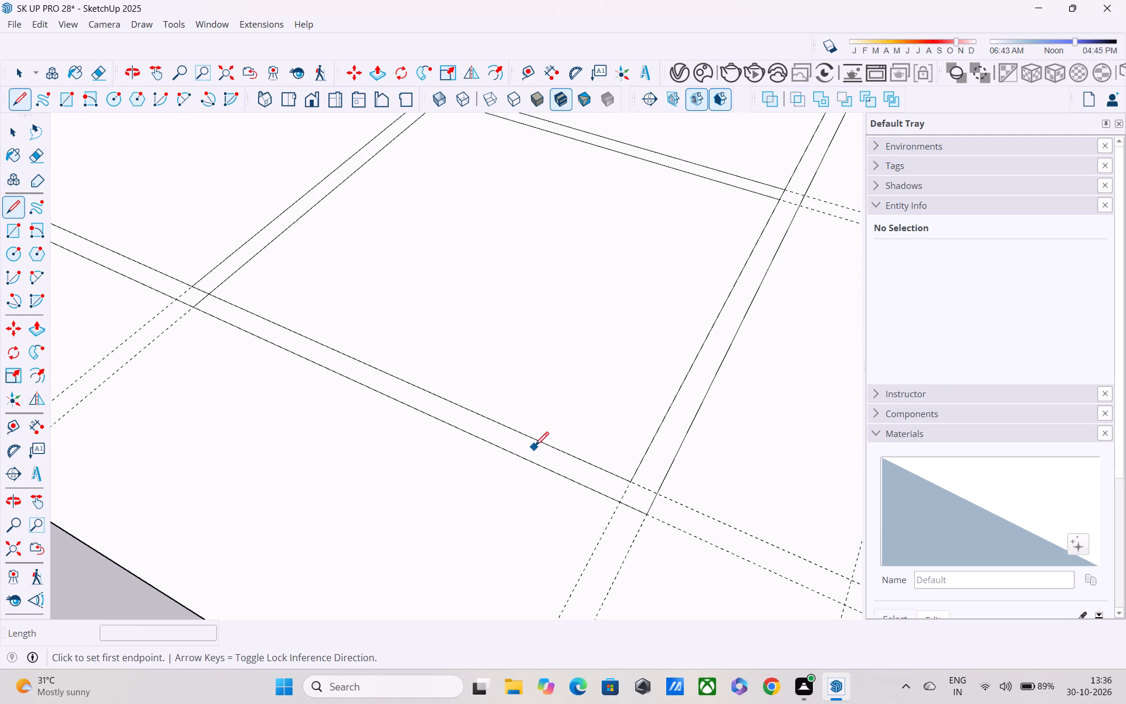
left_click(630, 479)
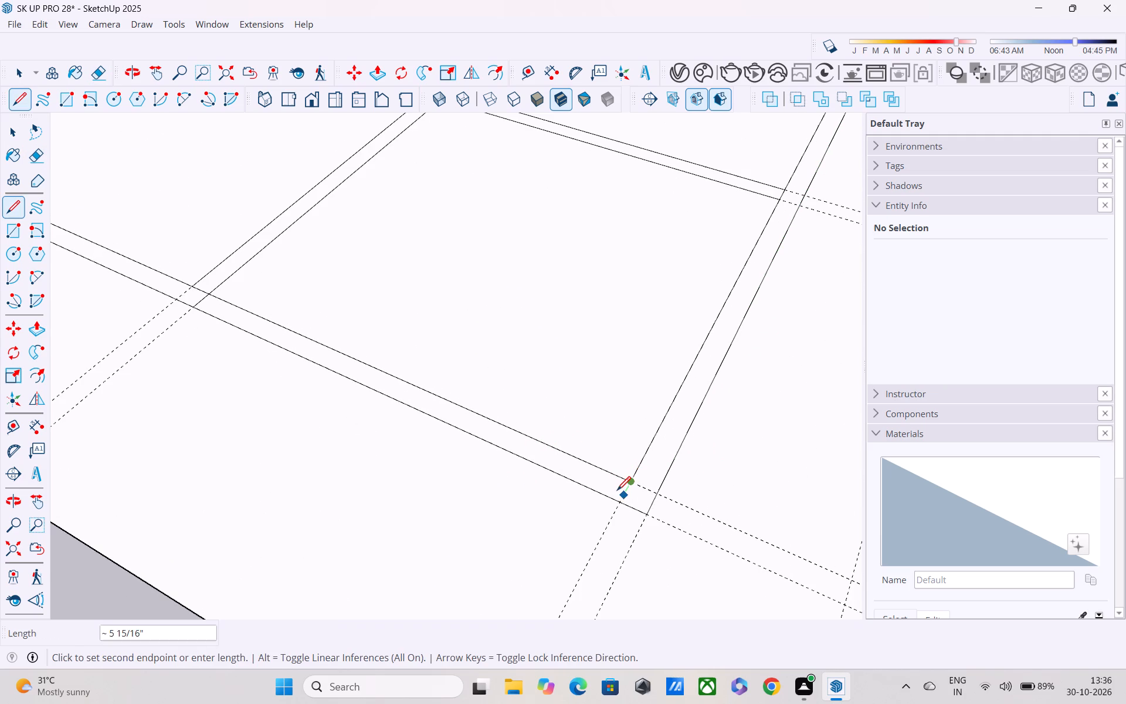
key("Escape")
Draw a 9" line across the outer wall's thickness, extending the middle wall's line to the outer wall line.
scroll(627, 402, "down", 5)
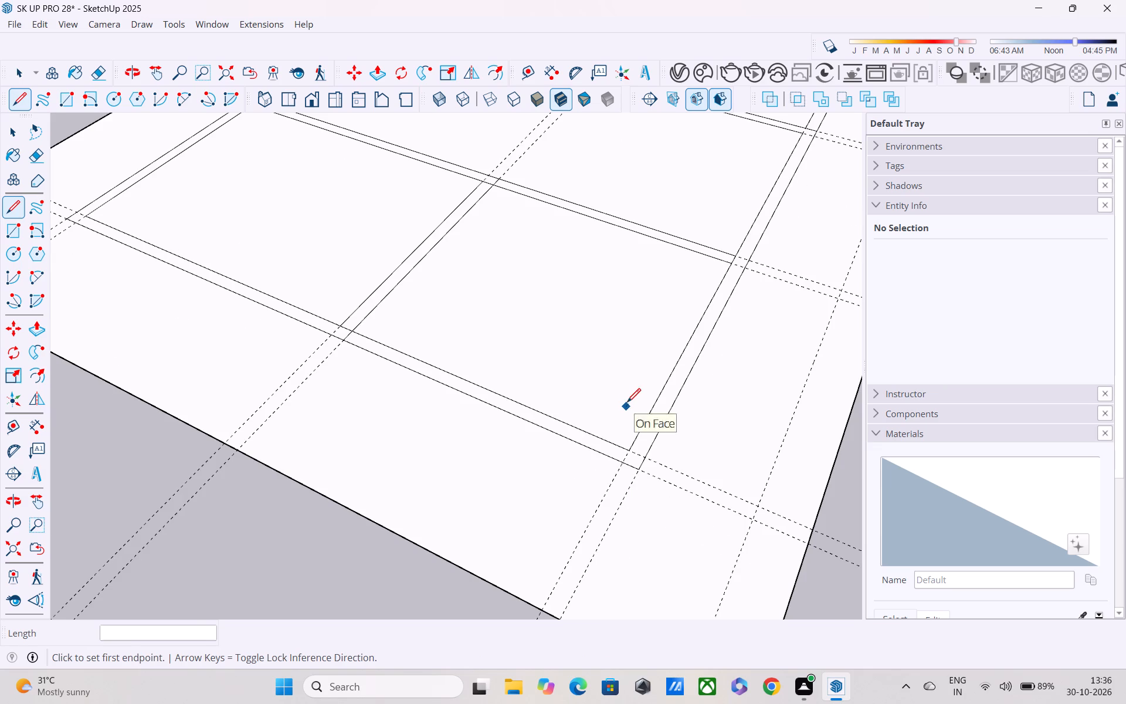
middle_click_drag(666, 313, 557, 428, "shift")
scroll(592, 388, "up", 4)
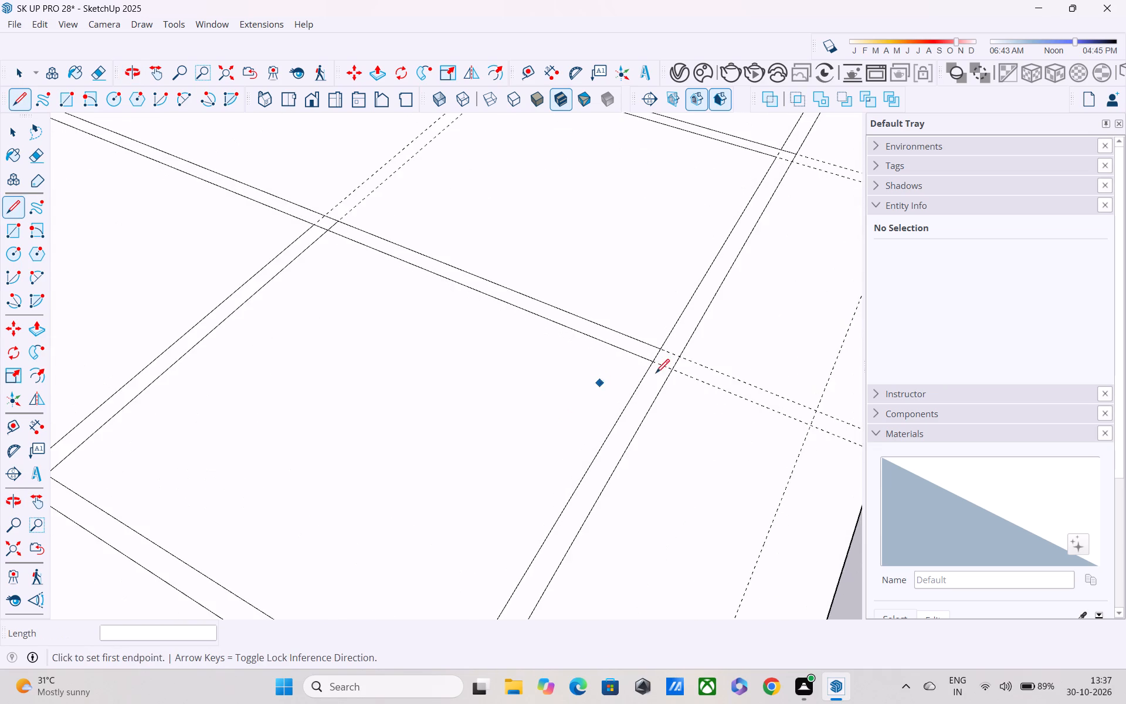
scroll(659, 374, "up", 4)
middle_click_drag(660, 373, 455, 360)
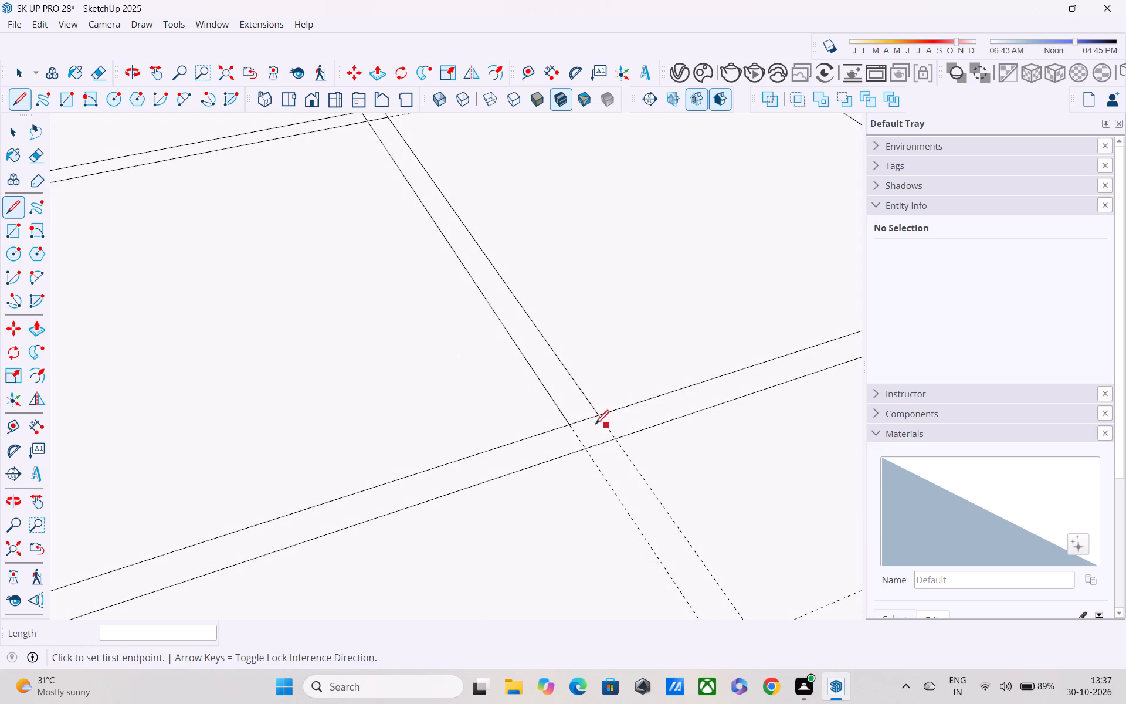
left_click(575, 417, "shift")
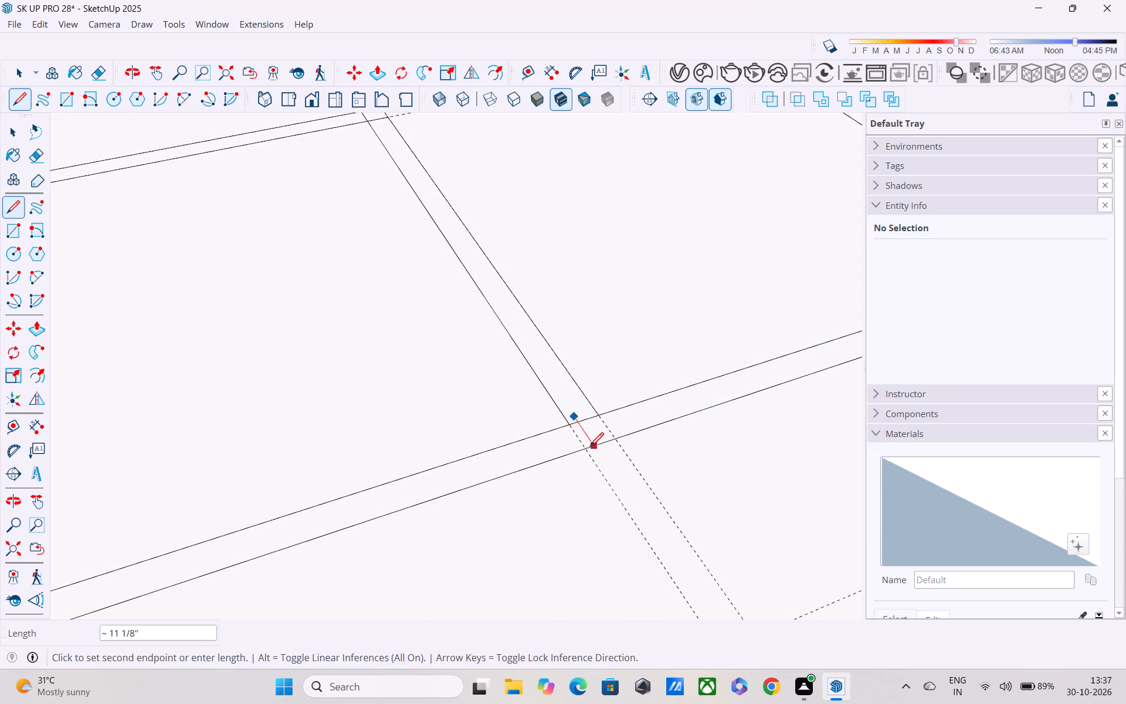
key("Escape")
scroll(562, 428, "up", 1)
left_click(565, 424)
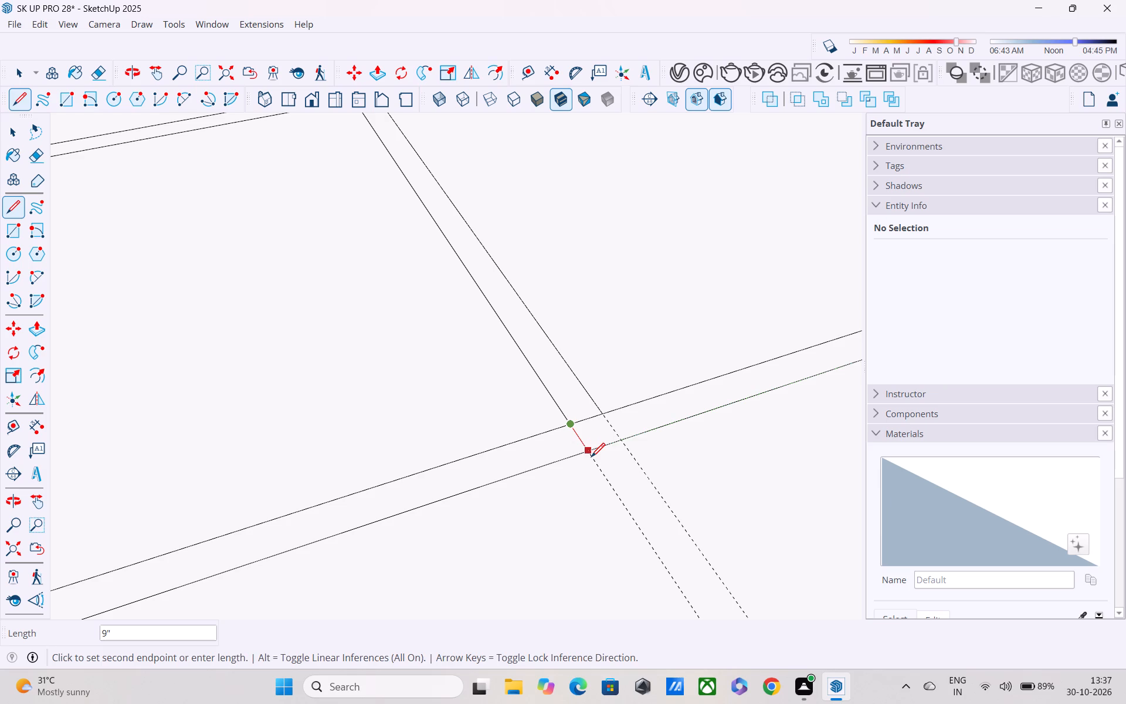
left_click(591, 458)
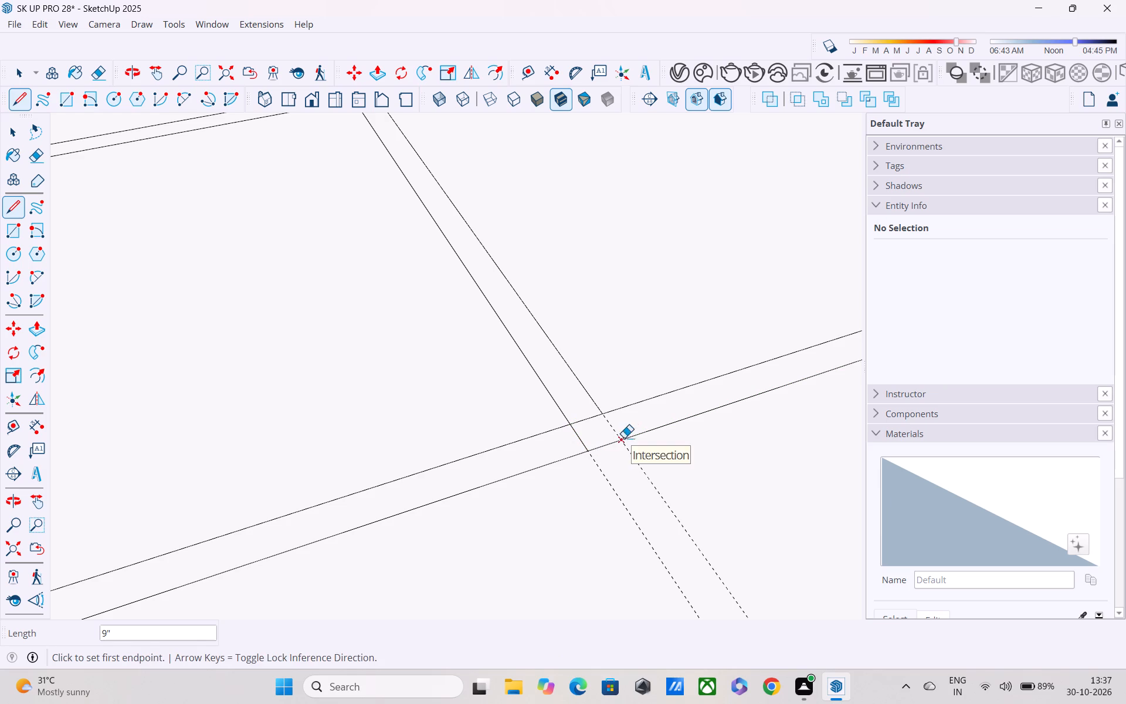
Erase the inner wall line segment that closes the middle wall's end at the outer wall.
key("e")
left_click_drag(585, 408, 588, 427)
scroll(586, 417, "down", 4)
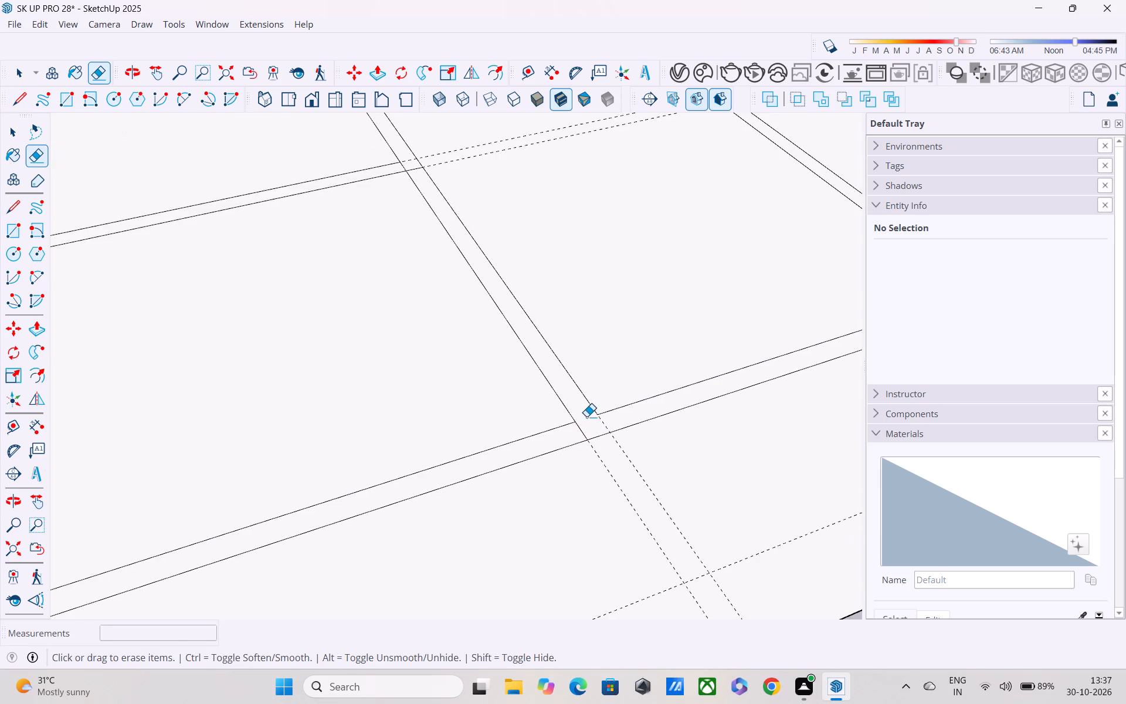
Erase the line segment crossing the middle wall at the room partition junction, together with the guides there, redoing the first attempt.
middle_click_drag(586, 417, 662, 631, "shift")
scroll(483, 293, "up", 6)
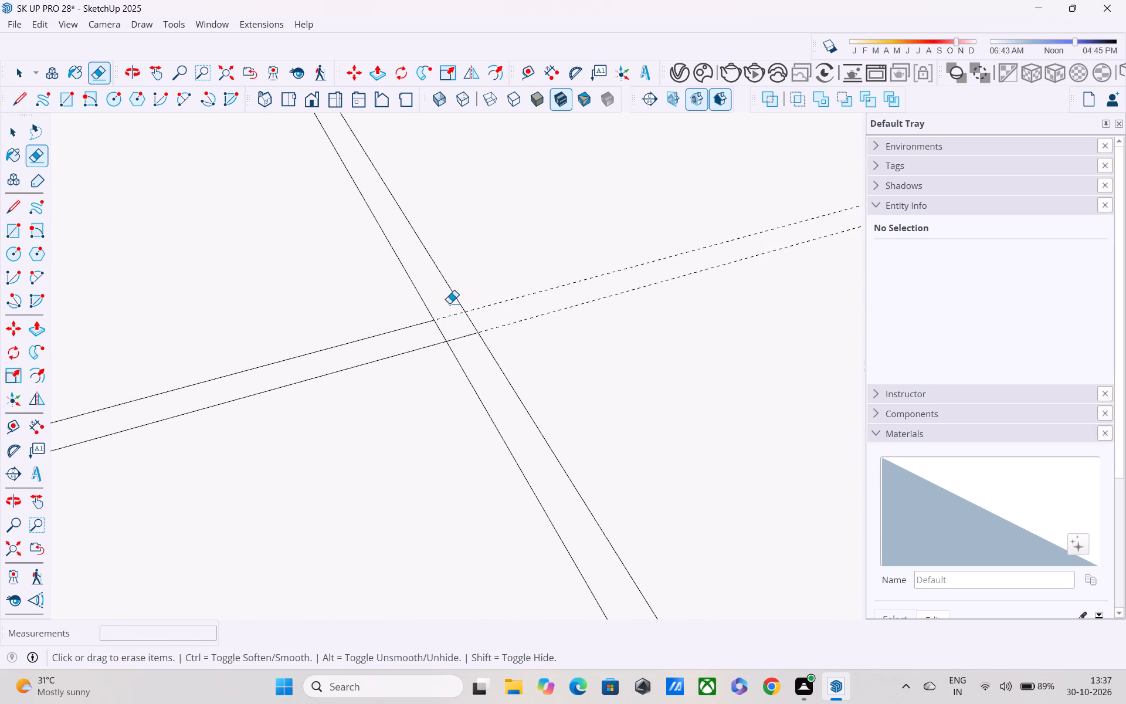
left_click_drag(449, 303, 458, 356)
key("ctrl+z")
scroll(456, 323, "up", 4)
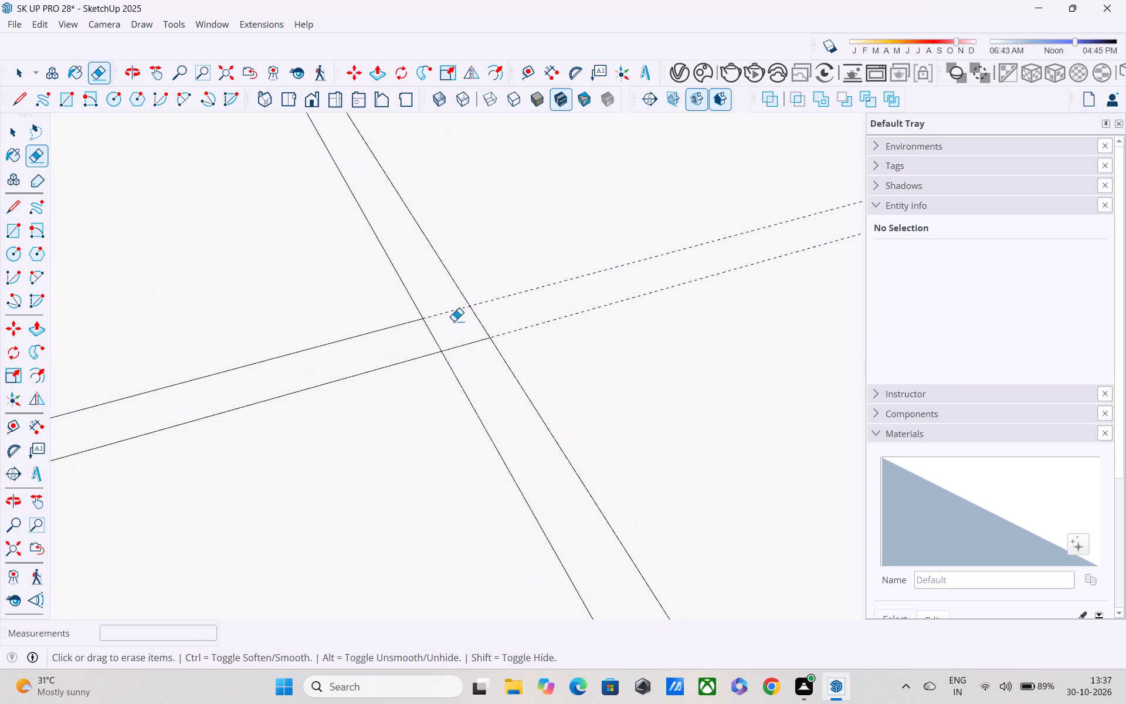
left_click_drag(447, 300, 463, 354)
scroll(459, 338, "down", 5)
Erase the inner wall line segment closing the middle wall's end at the opposite outer wall, with the guide there.
middle_click_drag(456, 314, 503, 574)
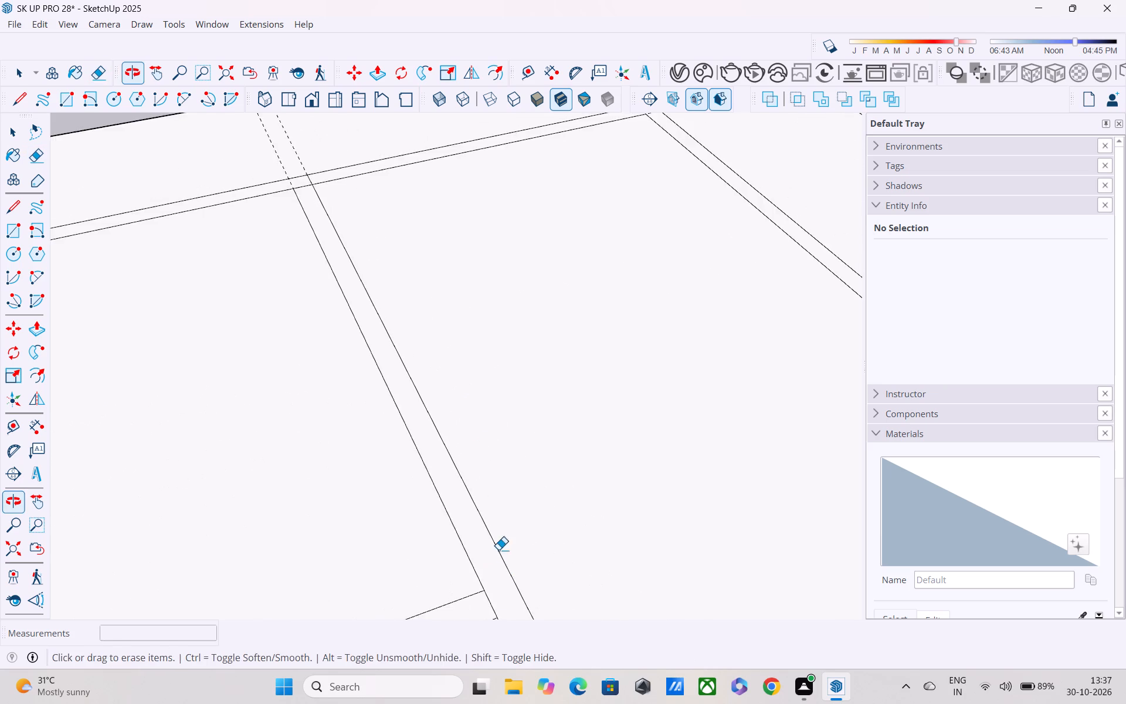
scroll(465, 356, "down", 5)
middle_click_drag(464, 353, 555, 526)
scroll(555, 526, "up", 9)
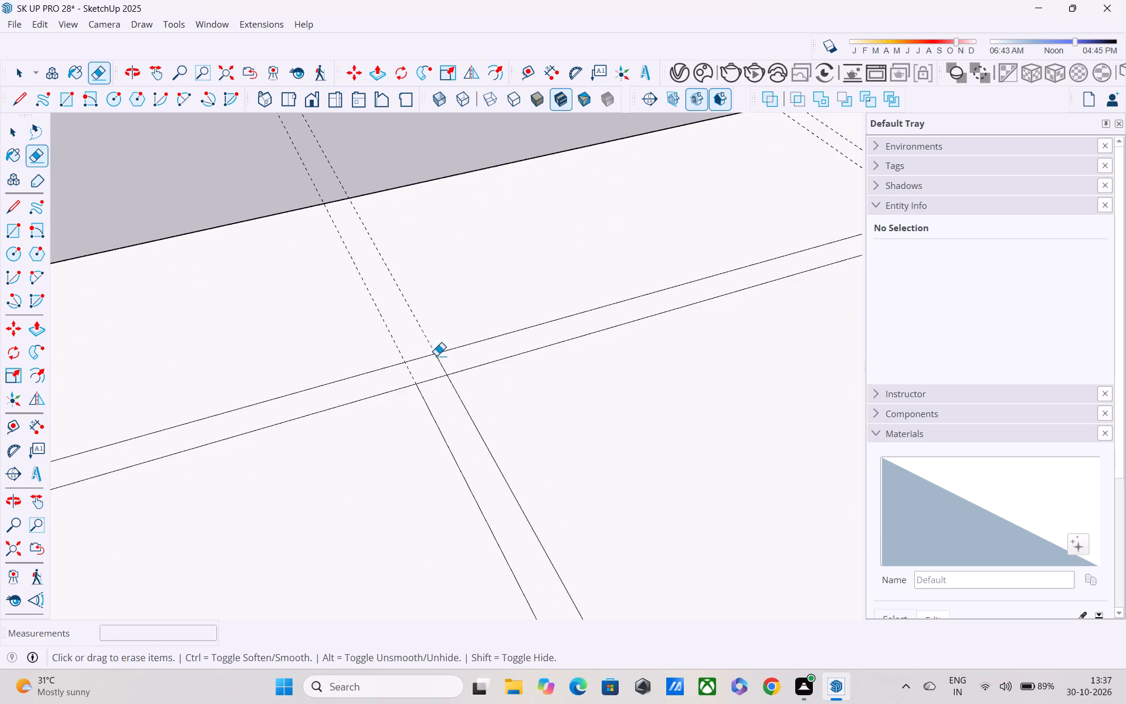
scroll(438, 357, "up", 5)
left_click_drag(443, 358, 437, 395)
scroll(436, 394, "down", 6)
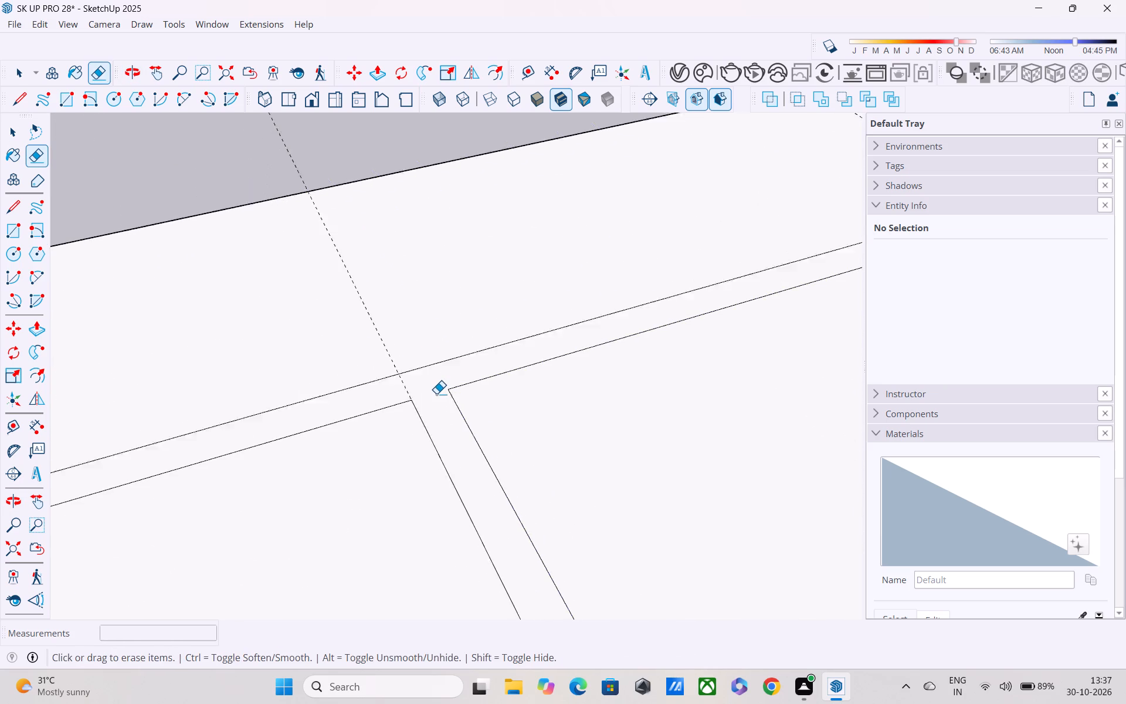
Draw a line across that outer wall's thickness, from the outer wall line to the middle wall's inner corner.
middle_click_drag(438, 395, 416, 345, "shift")
scroll(416, 345, "up", 1)
key("l")
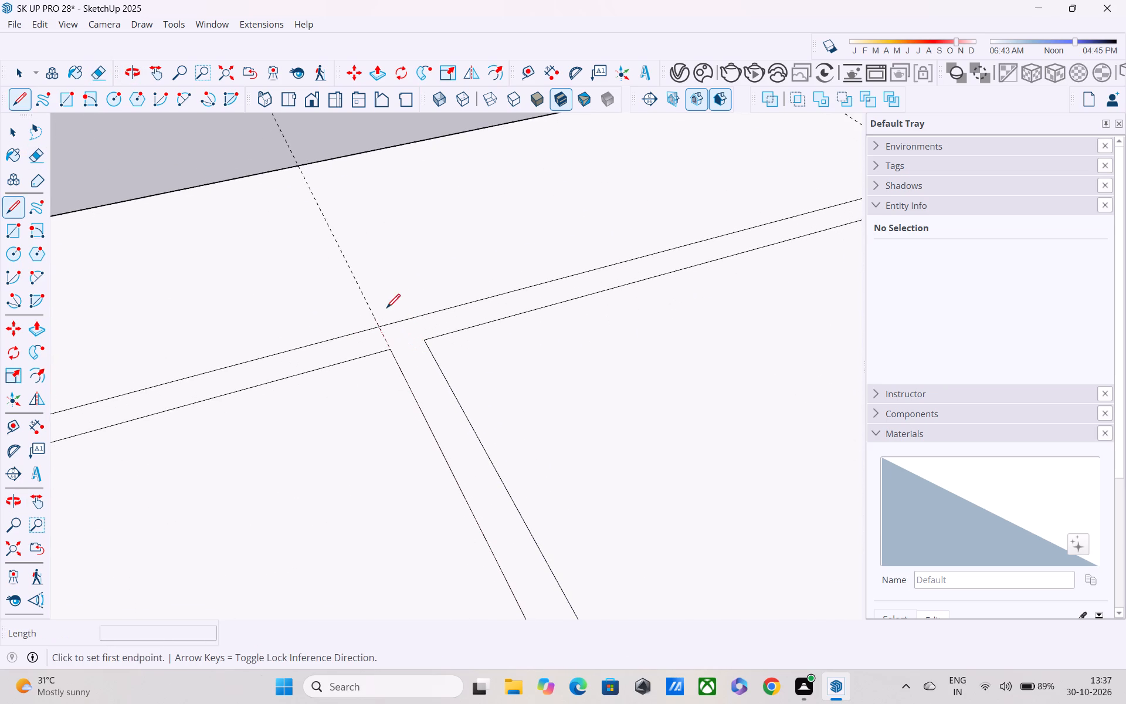
left_click(382, 330)
left_click(394, 356)
scroll(394, 356, "down", 5)
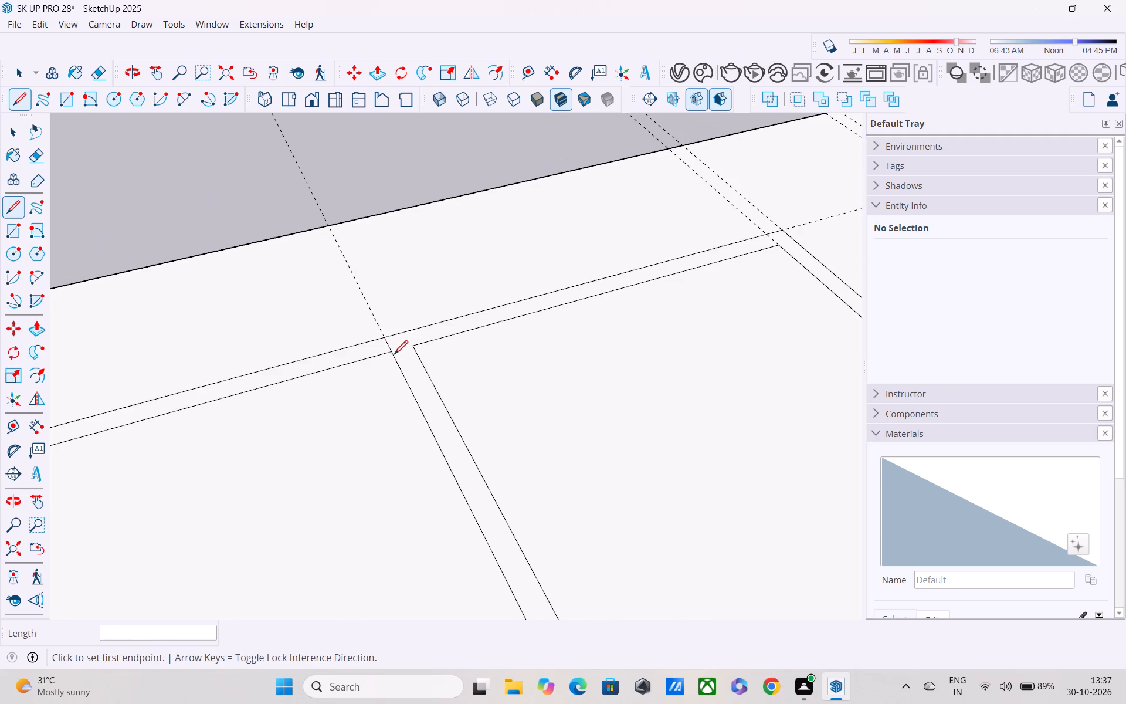
Examine the wall junctions and room layout across the whole floor plan.
middle_click_drag(396, 356, 223, 188, "shift")
scroll(304, 275, "down", 4)
middle_click_drag(439, 335, 289, 344, "shift")
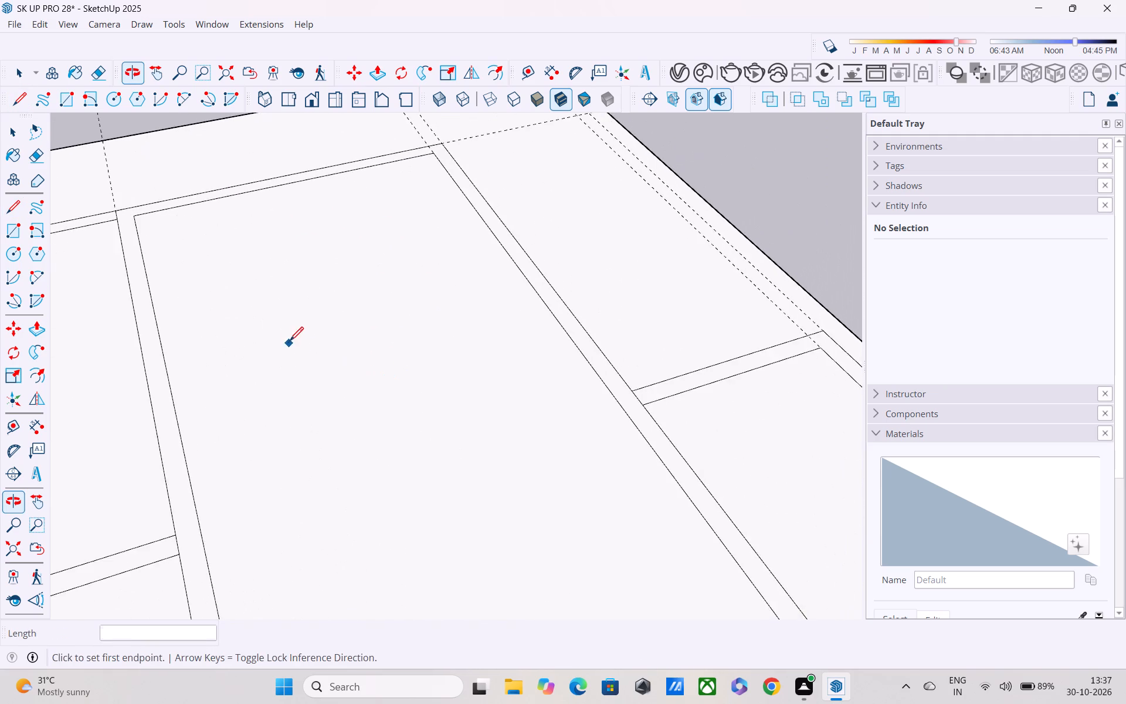
scroll(291, 330, "down", 6)
middle_click_drag(297, 381, 318, 282)
scroll(318, 282, "up", 1, "shift")
scroll(318, 290, "down", 5)
middle_click_drag(327, 378, 389, 362)
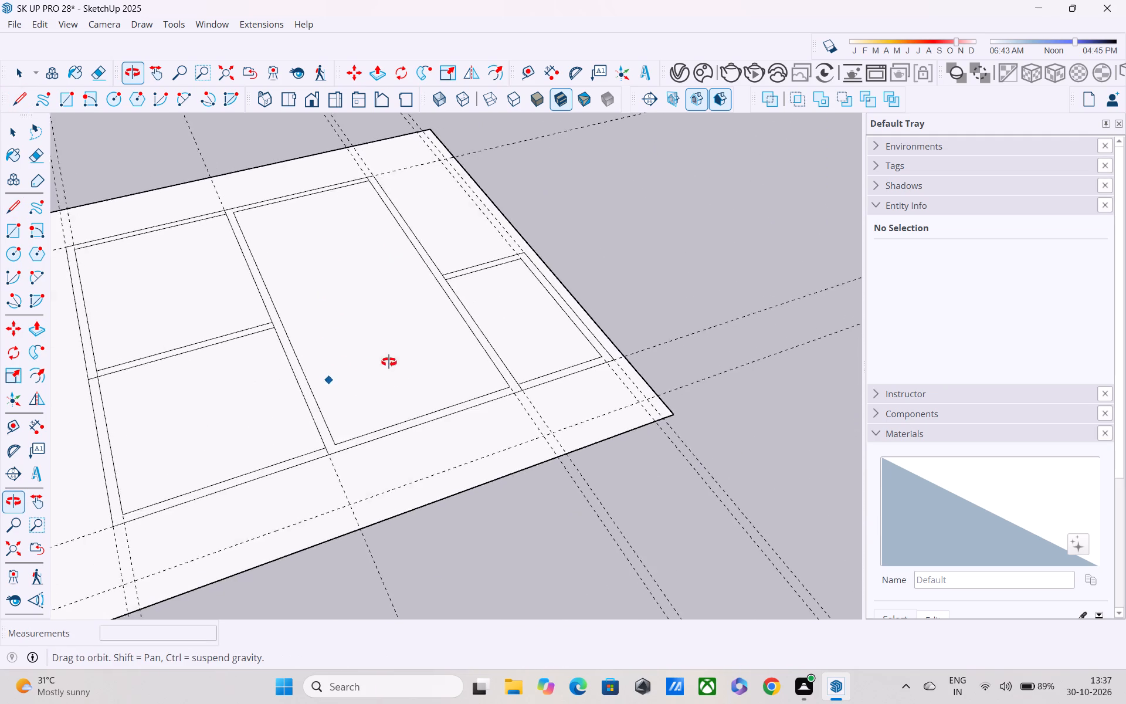
Push/Pull the wall outline around the large central room up to a height of 10'.
middle_click_drag(389, 362, 437, 327)
scroll(437, 327, "down", 3)
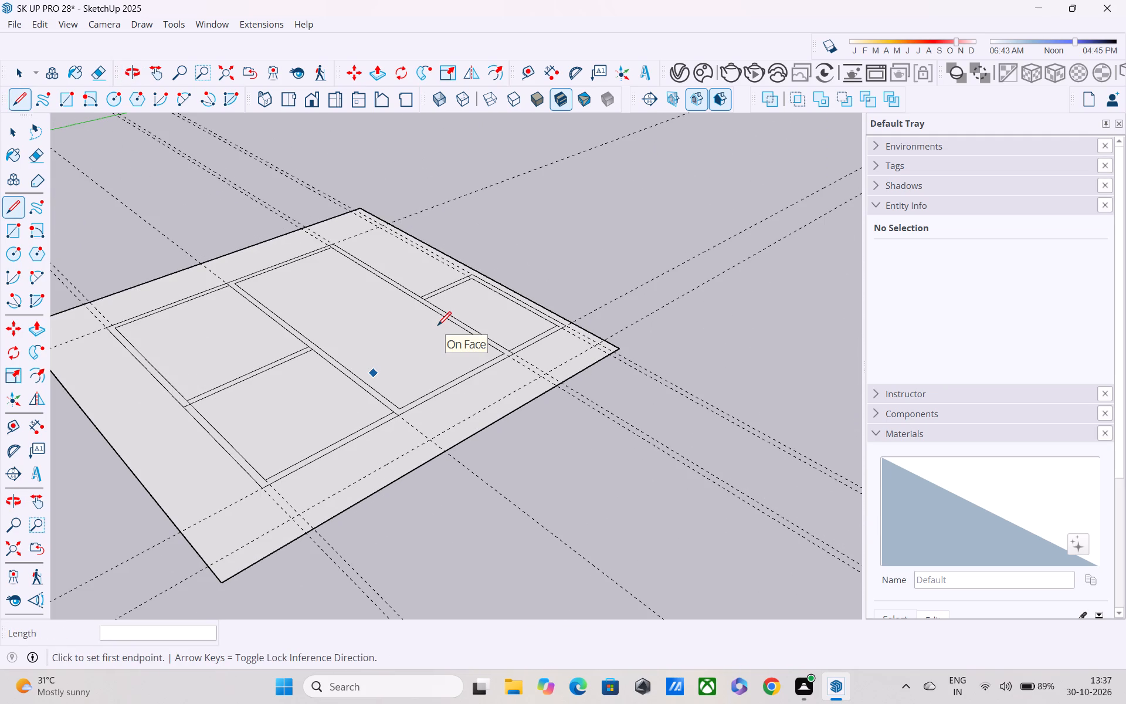
middle_click_drag(437, 331, 551, 364, "shift")
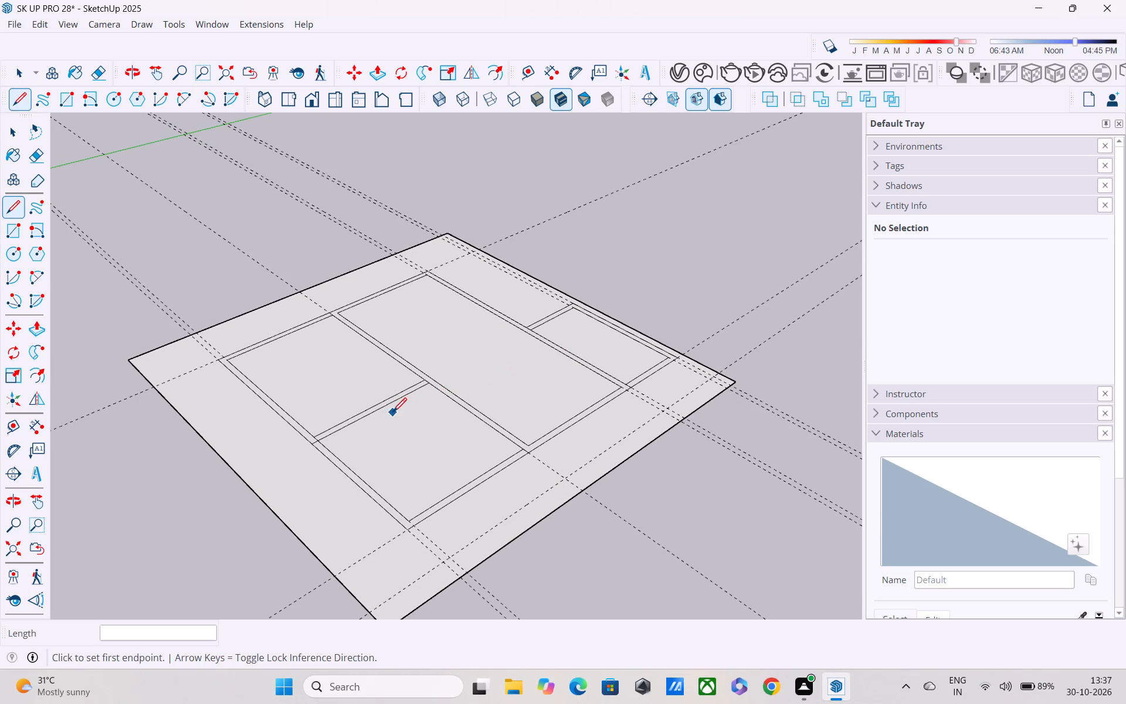
scroll(393, 413, "up", 8)
scroll(440, 366, "up", 1)
middle_click_drag(441, 365, 440, 463, "shift")
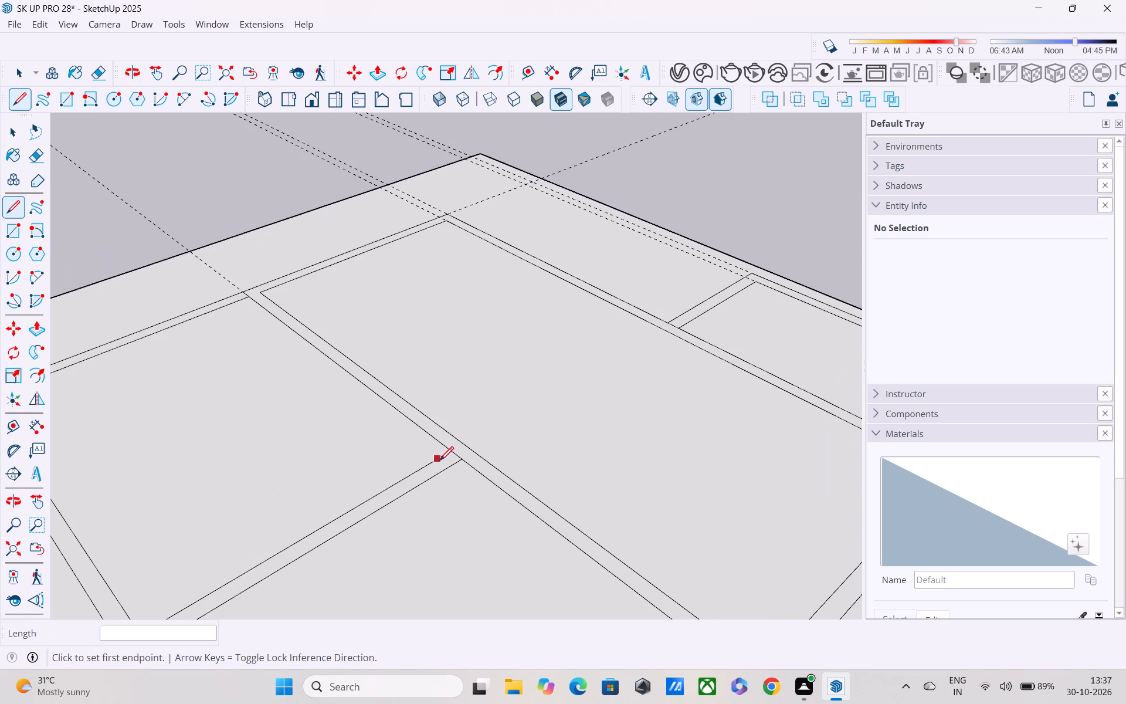
key("p")
left_click(452, 447)
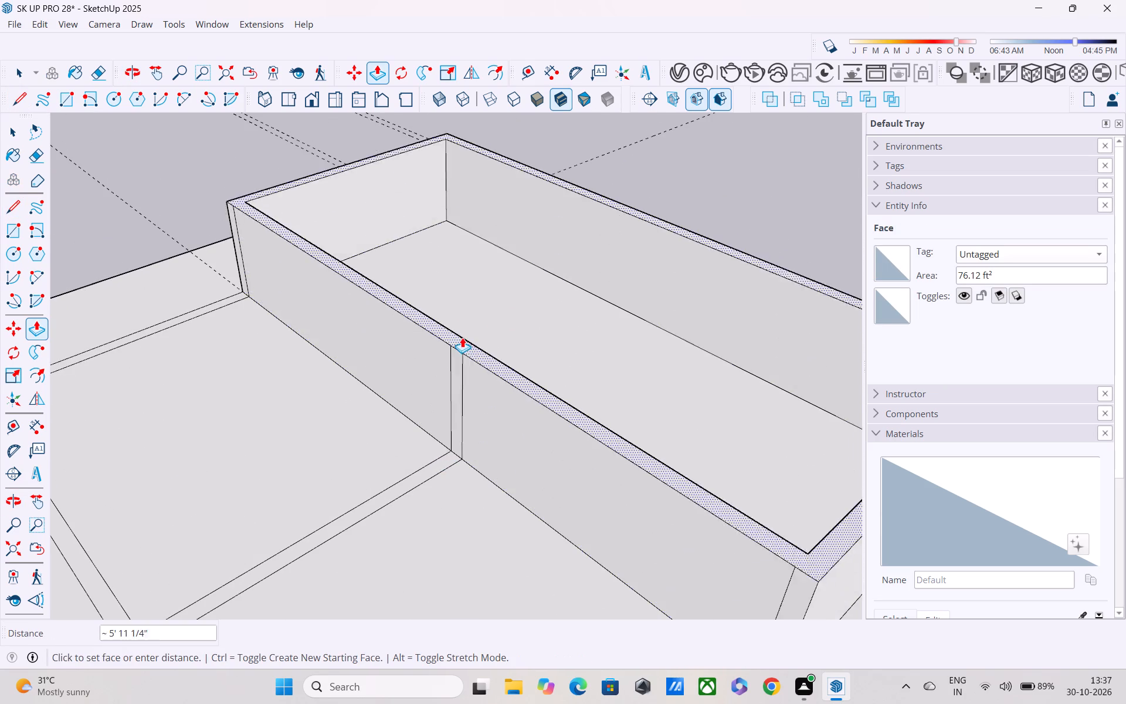
scroll(462, 336, "down", 4)
middle_click_drag(462, 336, 452, 384, "shift")
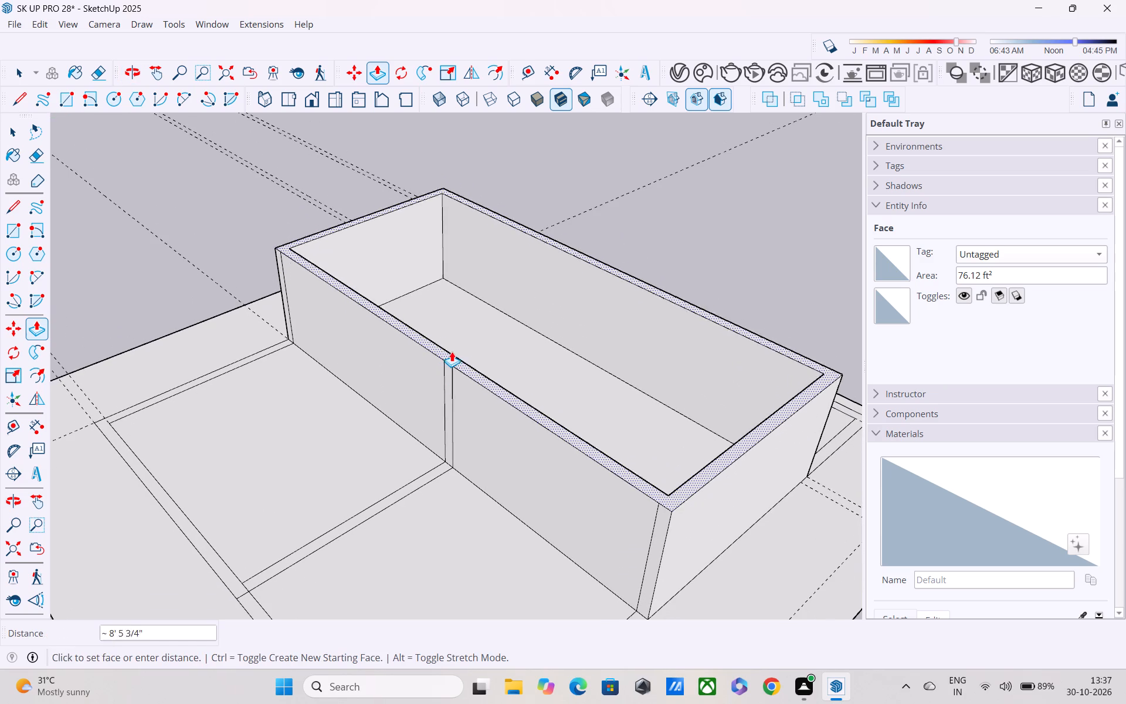
type("10'")
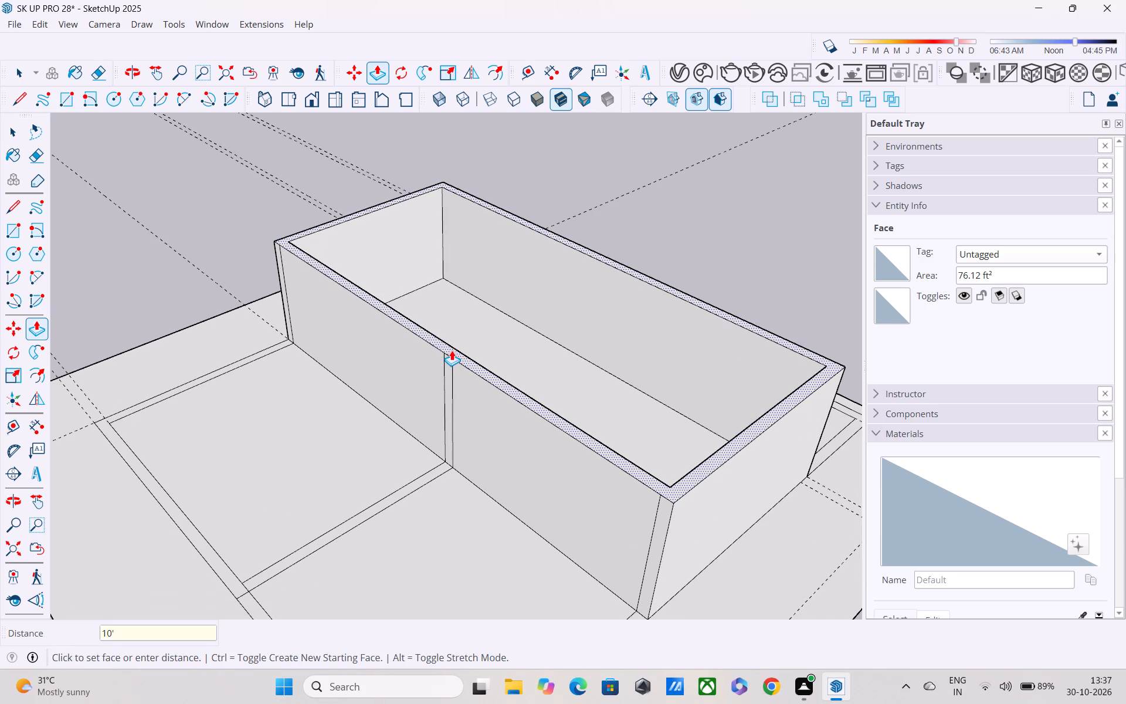
key("Return")
Push/Pull the adjoining room partition and the outer wall around the smaller room to the same 10' height.
left_click(377, 505)
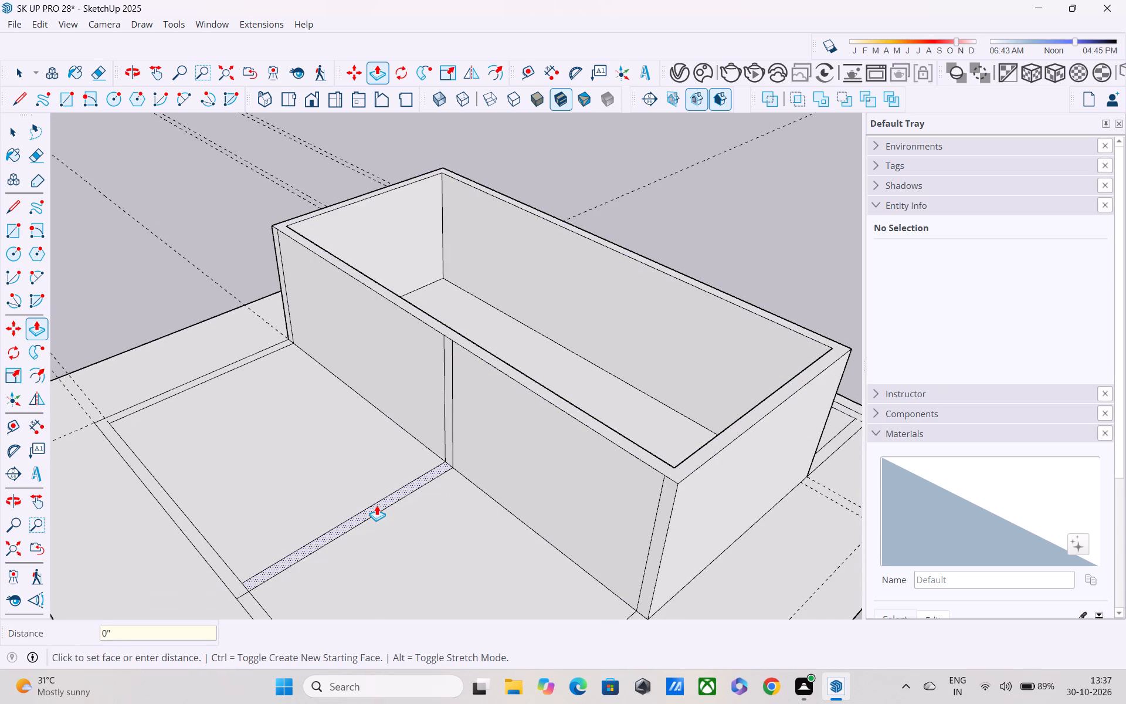
left_click(442, 360)
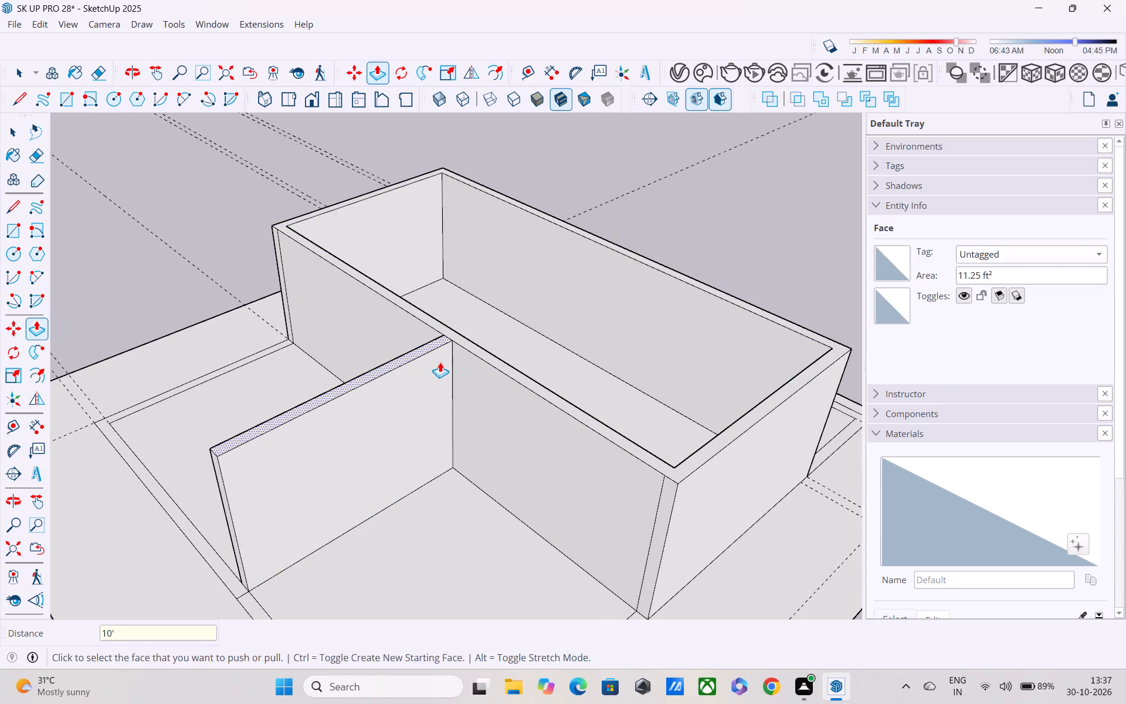
middle_click_drag(245, 469, 446, 296)
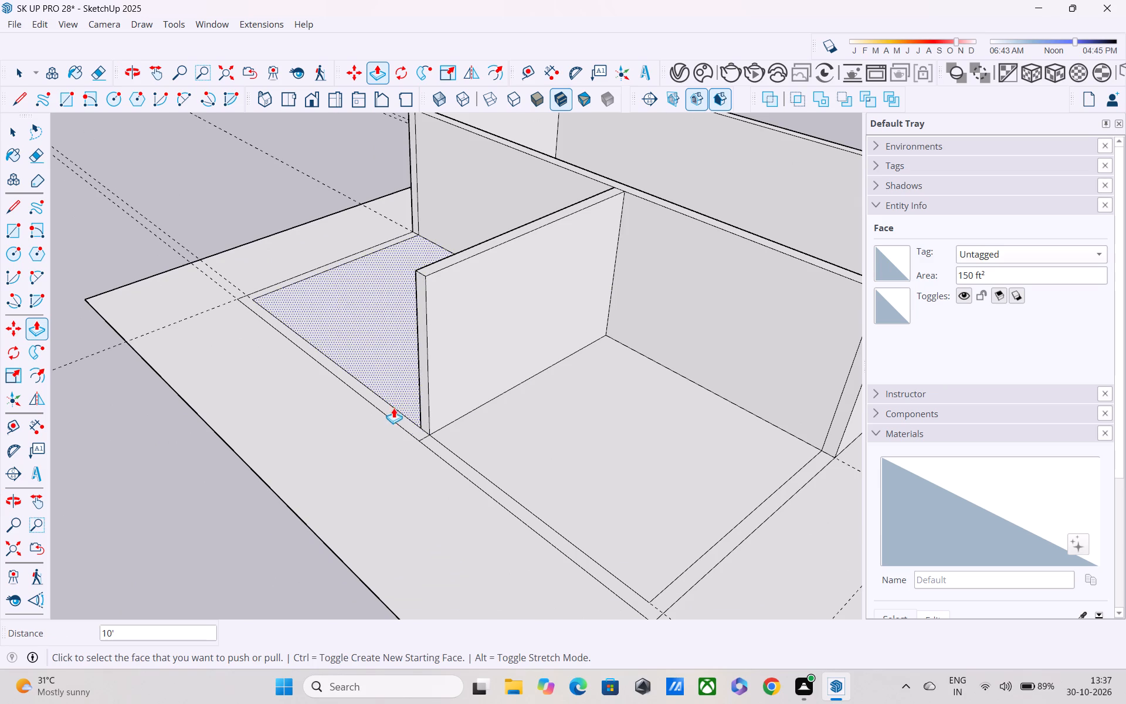
left_click(394, 410)
left_click(426, 265)
Examine the raised walls and the outer wall face of the smaller room at eye level.
middle_click_drag(415, 405, 415, 377)
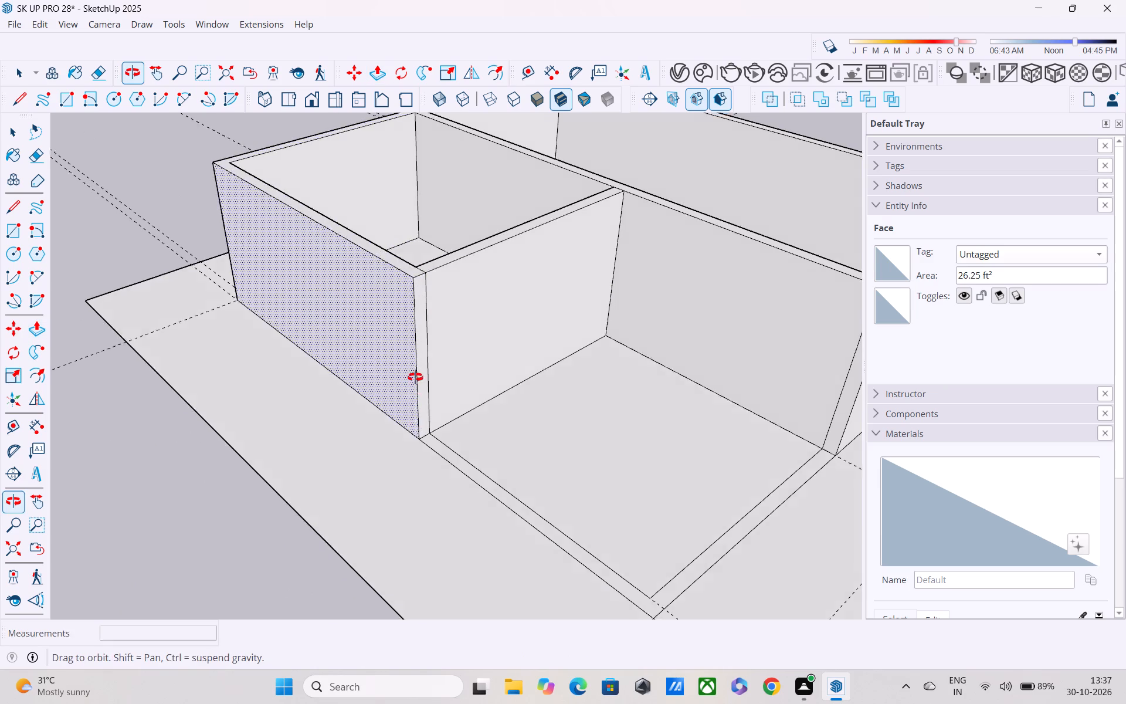
middle_click_drag(415, 377, 402, 230)
scroll(401, 236, "down", 5)
middle_click_drag(414, 297, 305, 376)
scroll(305, 376, "up", 1)
middle_click_drag(304, 376, 489, 356)
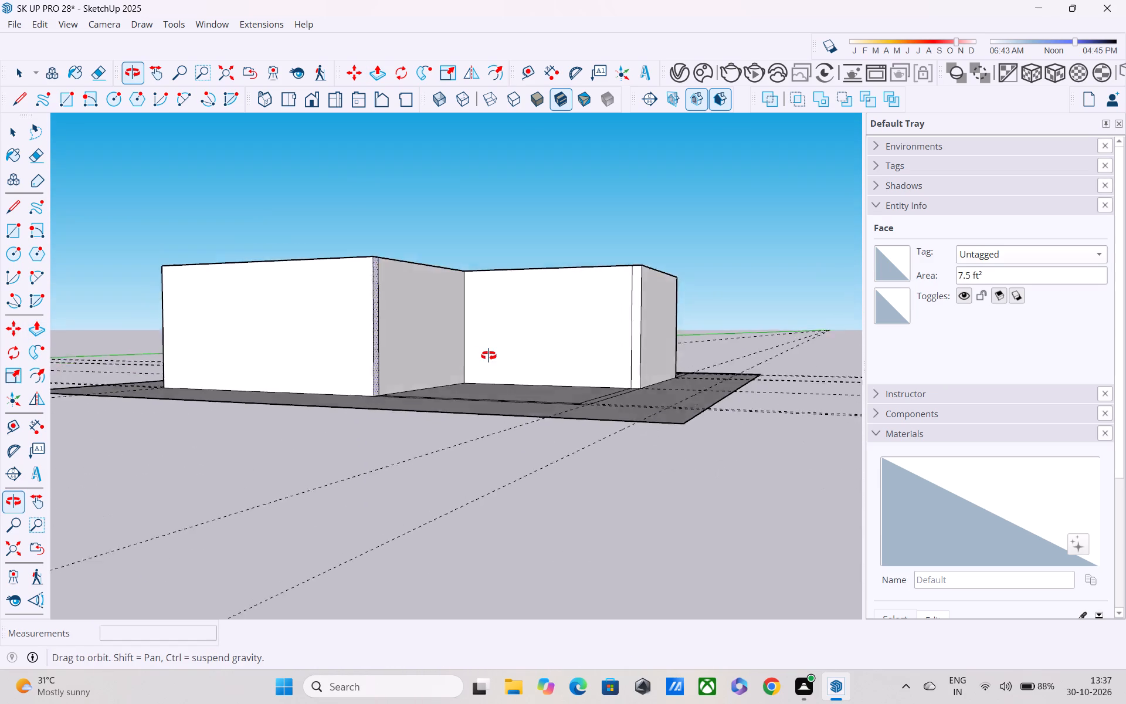
middle_click_drag(489, 356, 436, 357)
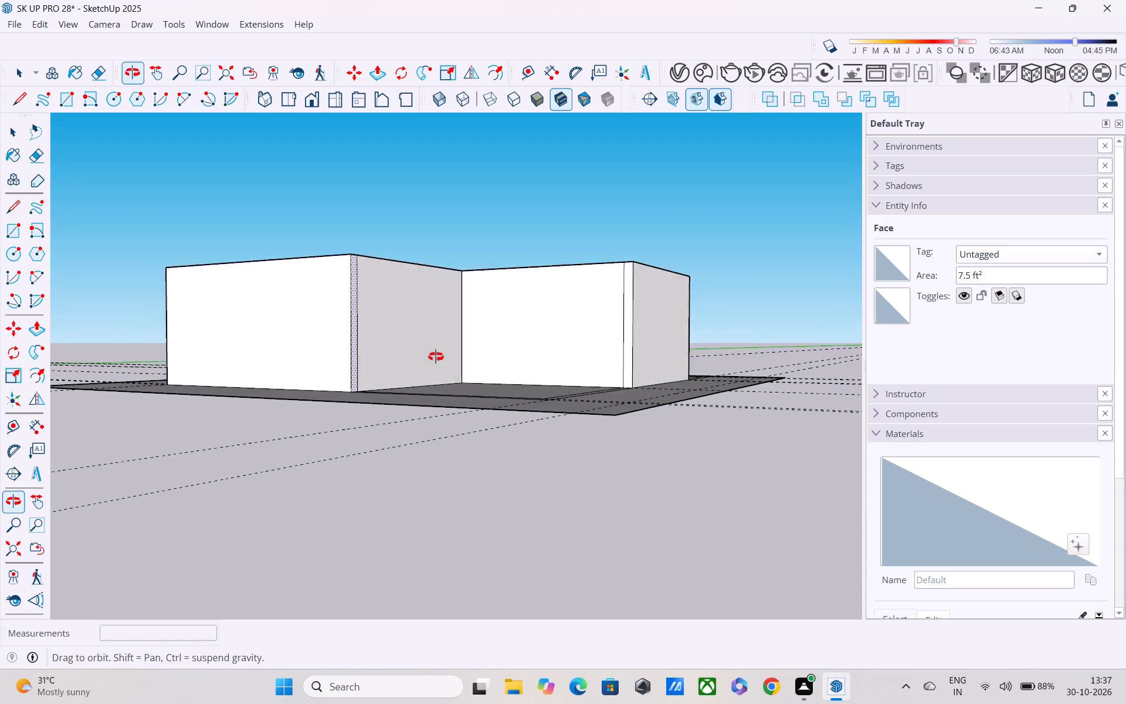
middle_click_drag(436, 357, 560, 350)
scroll(451, 344, "down", 1)
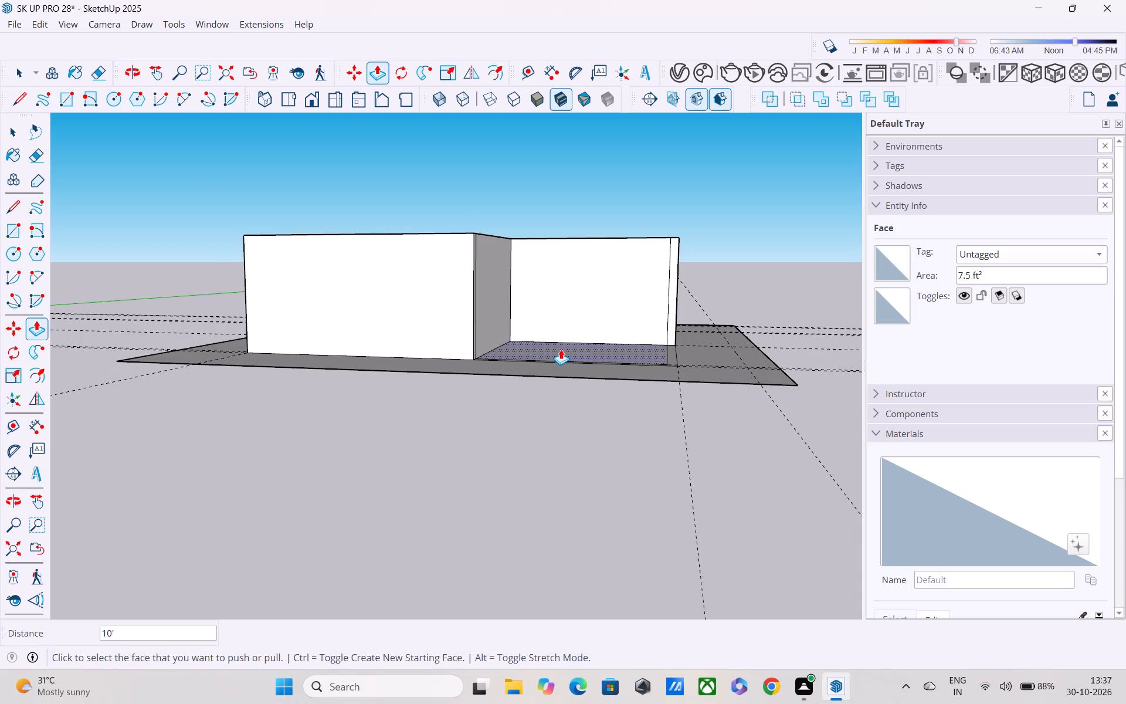
middle_click_drag(561, 349, 465, 391)
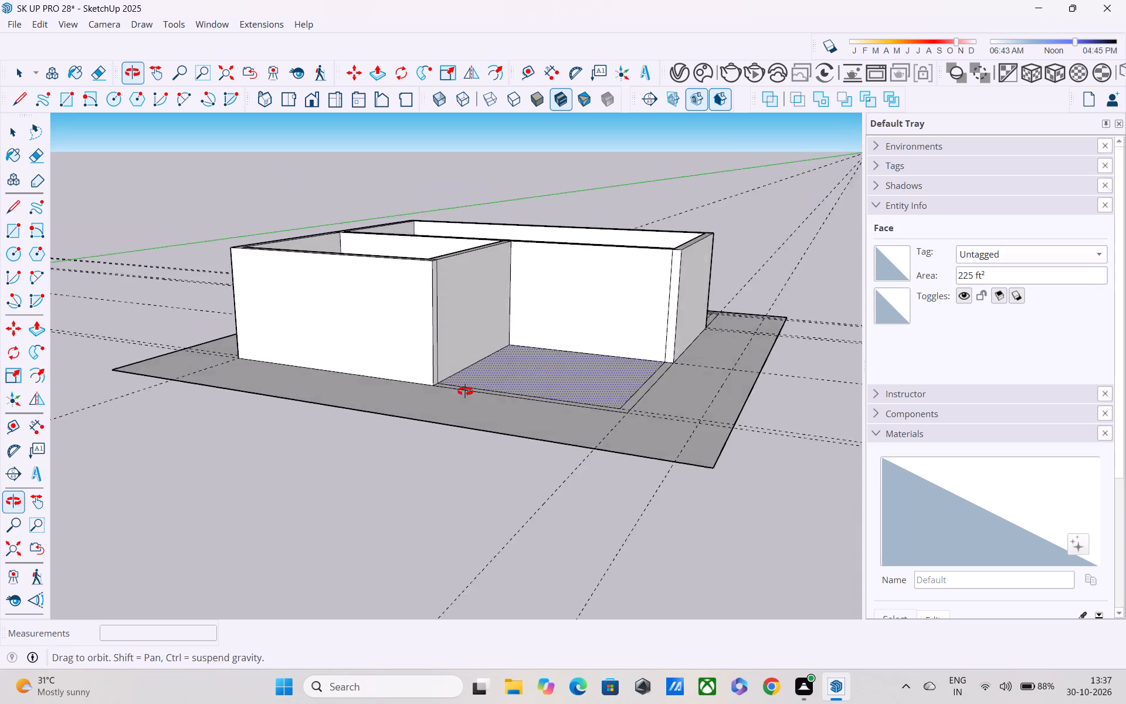
middle_click_drag(465, 391, 456, 355)
Place vertical guides on the smaller room's outer wall face, 3' from its far corner edge and 5' beyond that.
key("space")
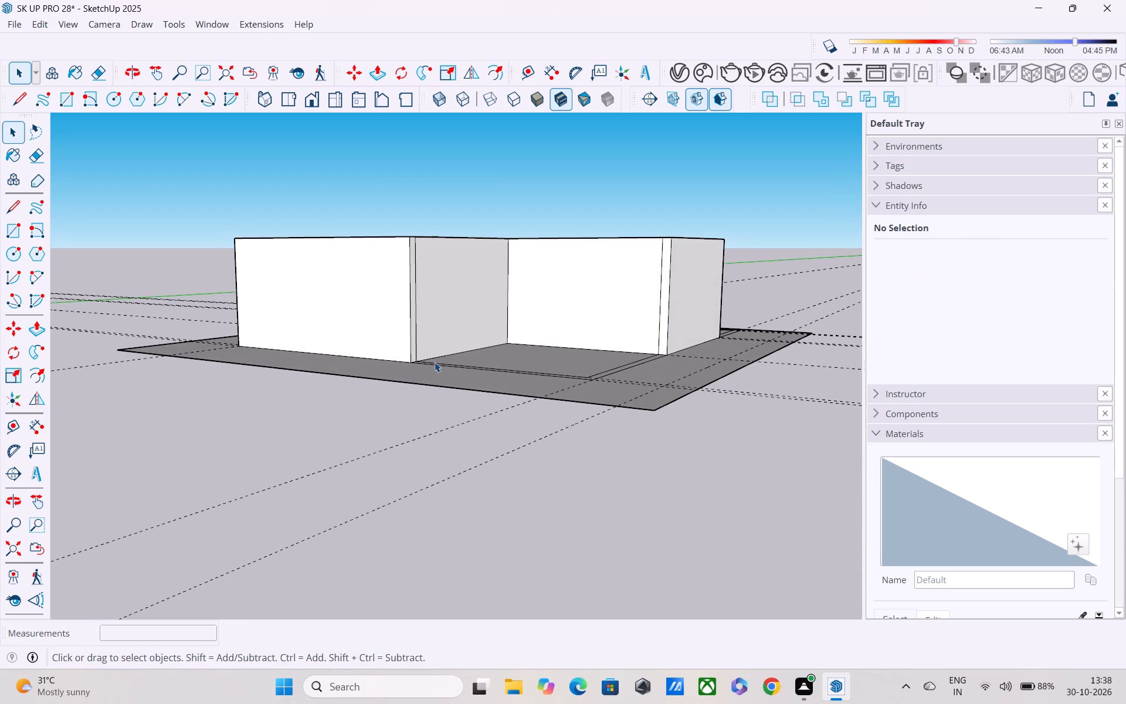
key("t")
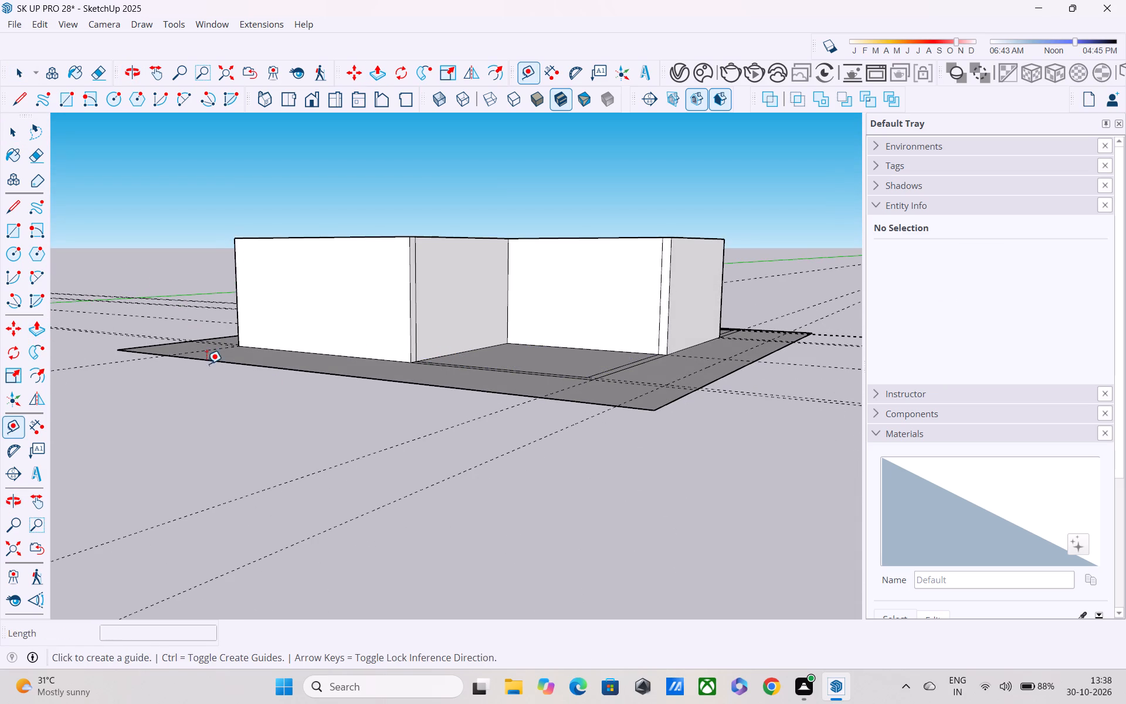
left_click(239, 293)
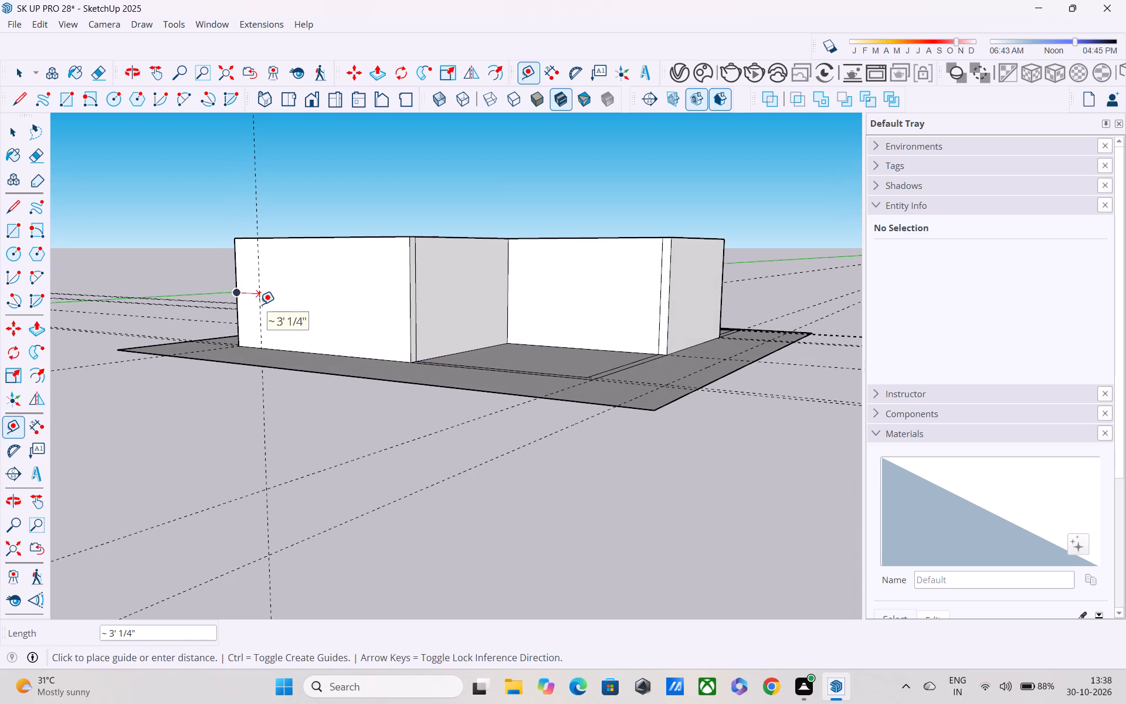
type("3'")
key("Return")
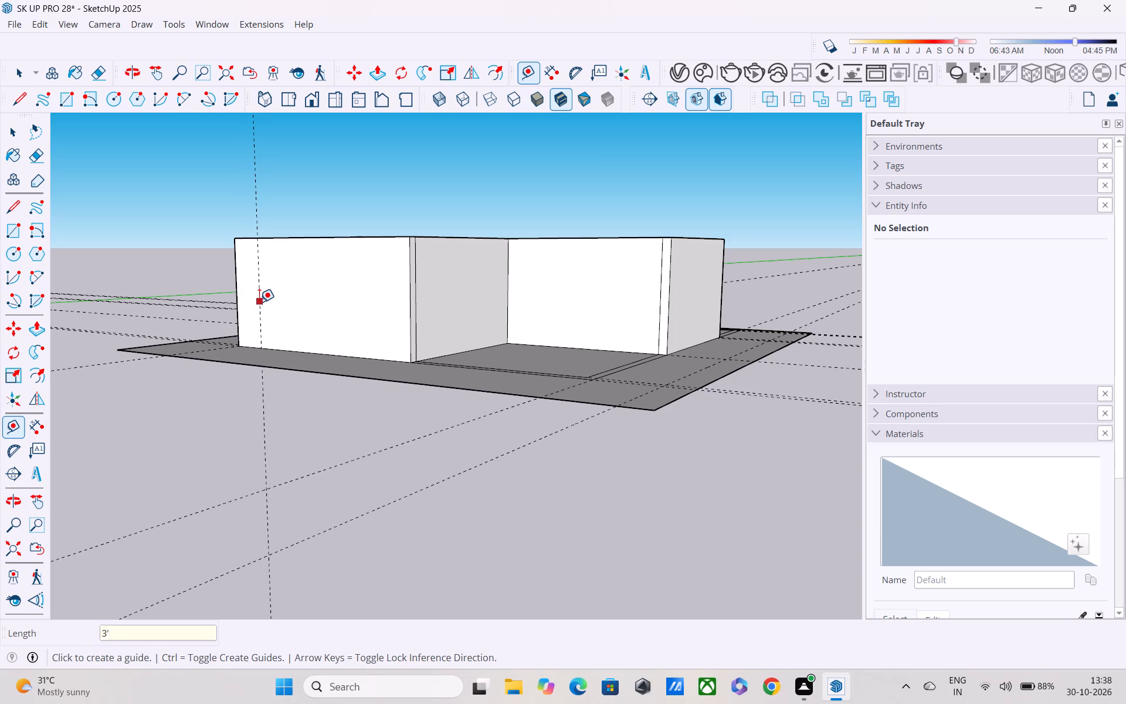
left_click(256, 268)
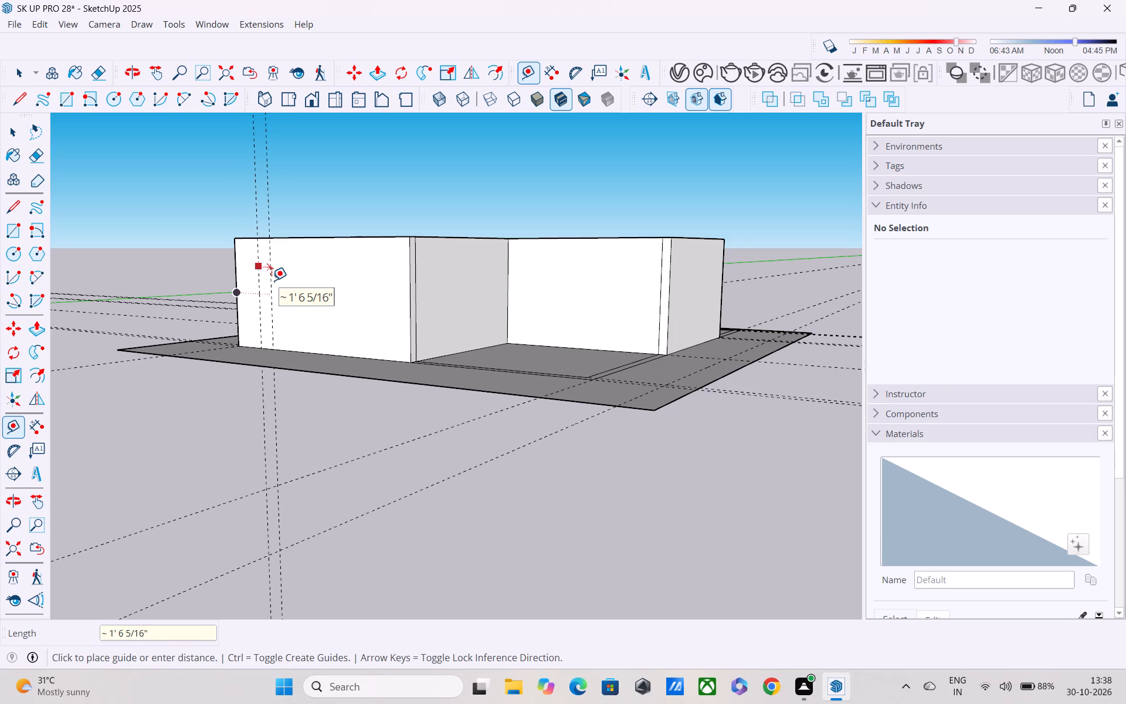
type("5'")
key("Return")
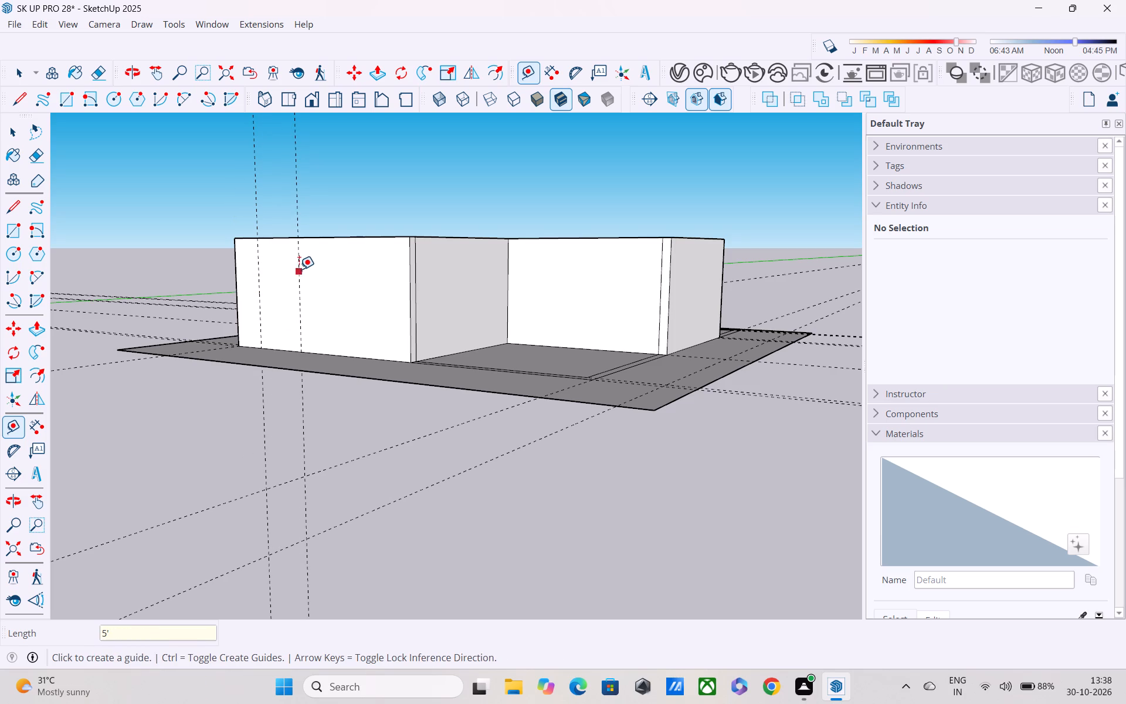
Continue the vertical guides along the same wall face at successive offsets of 3', 1.5' and 4', cancelling one more guide.
left_click(297, 263)
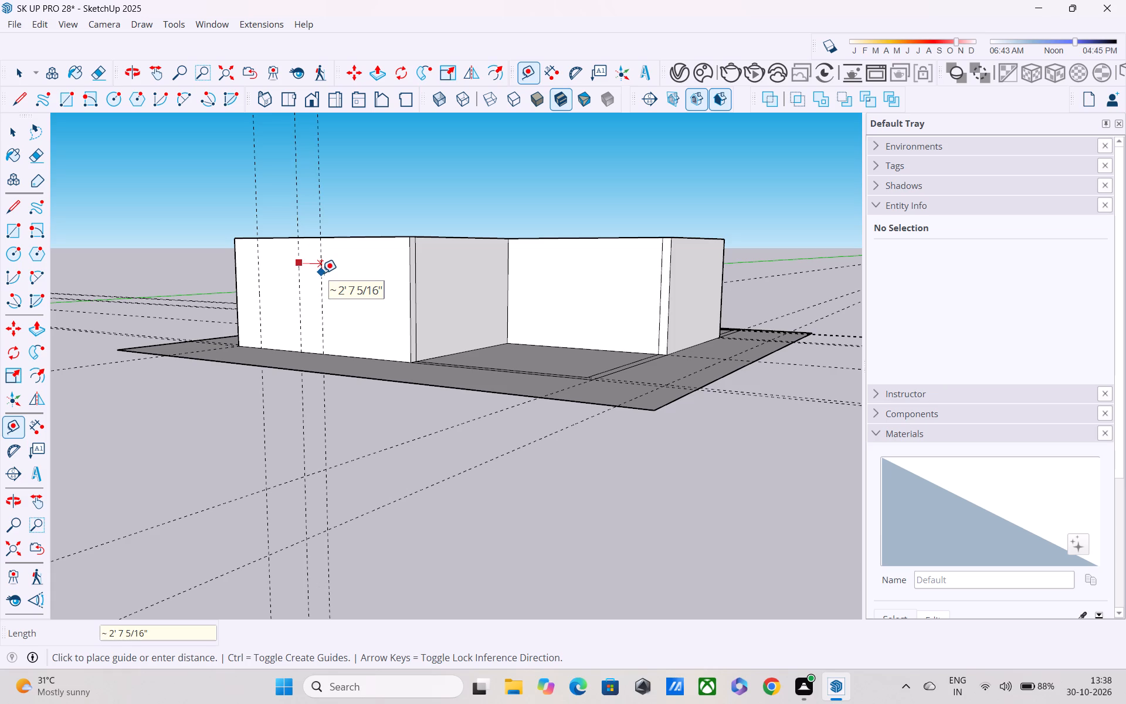
type("3'")
key("Return")
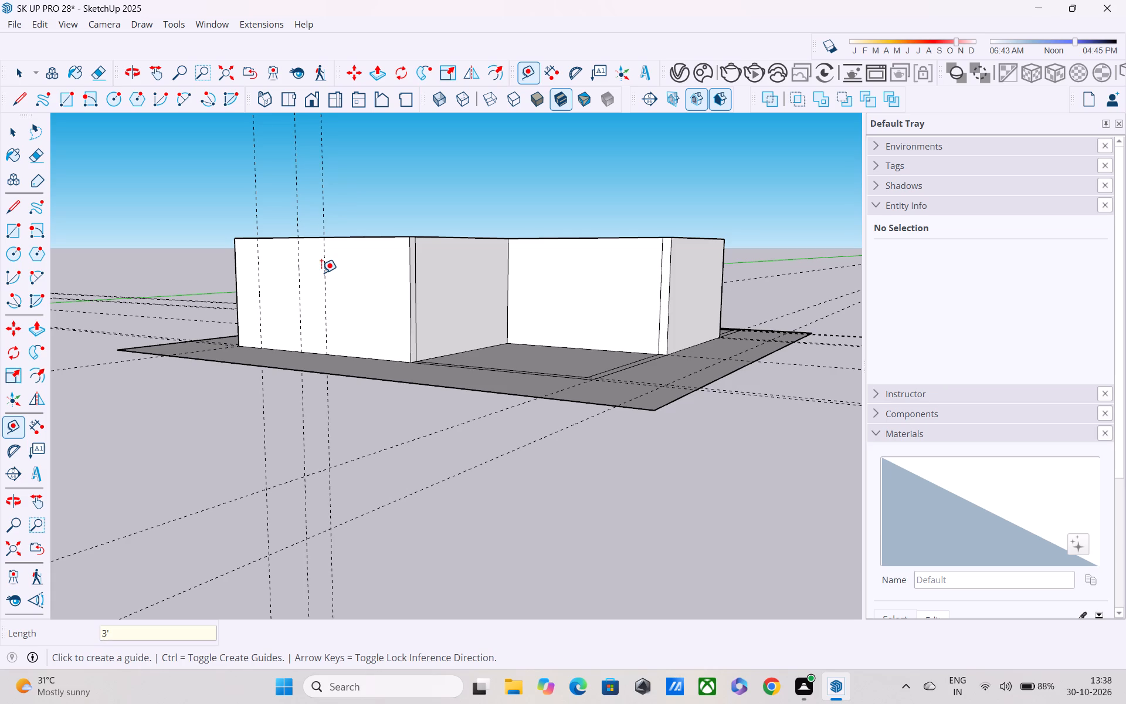
left_click(323, 253)
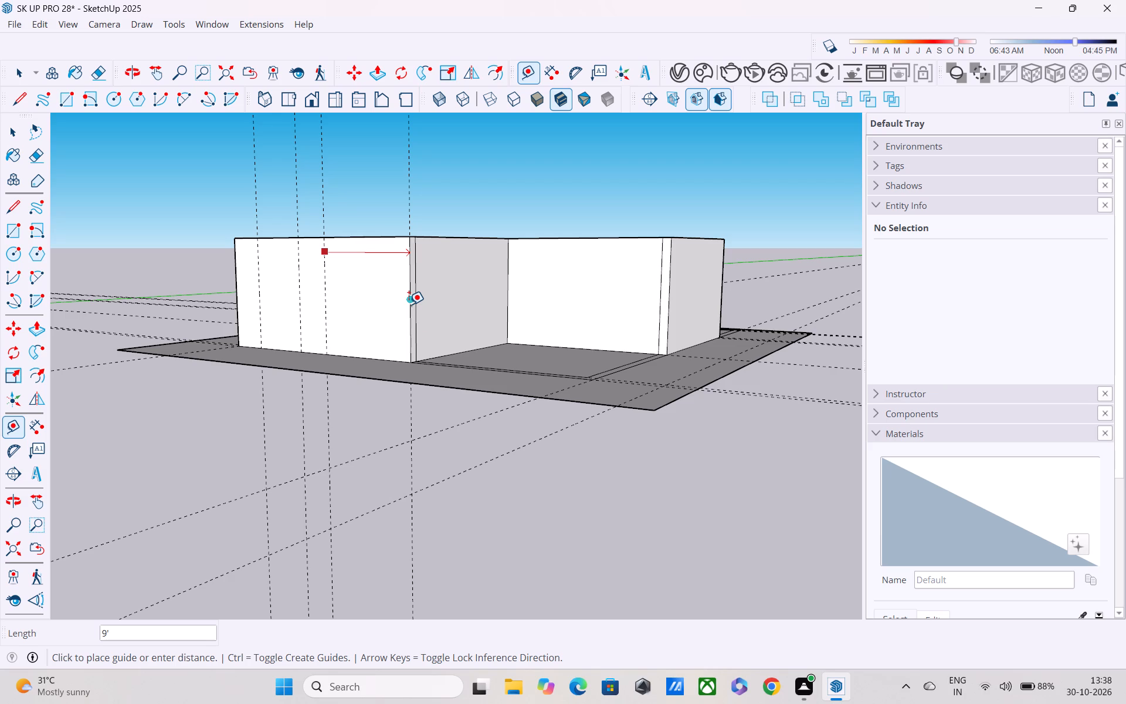
type("1.5'")
key("Return")
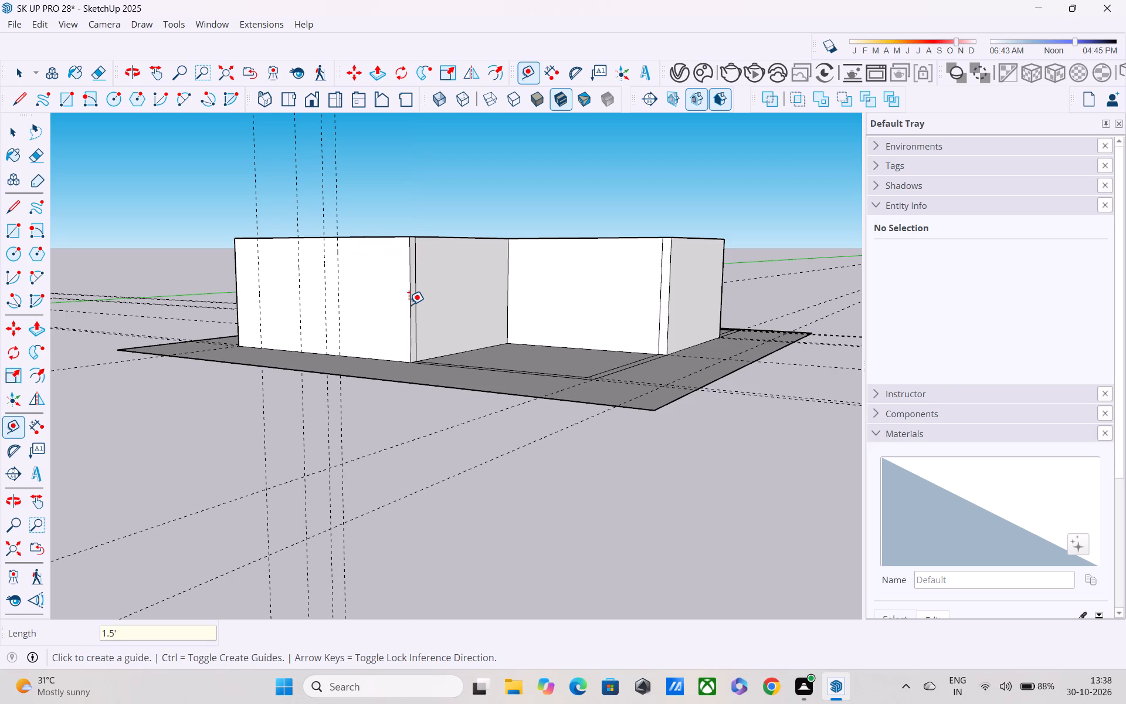
left_click(339, 266)
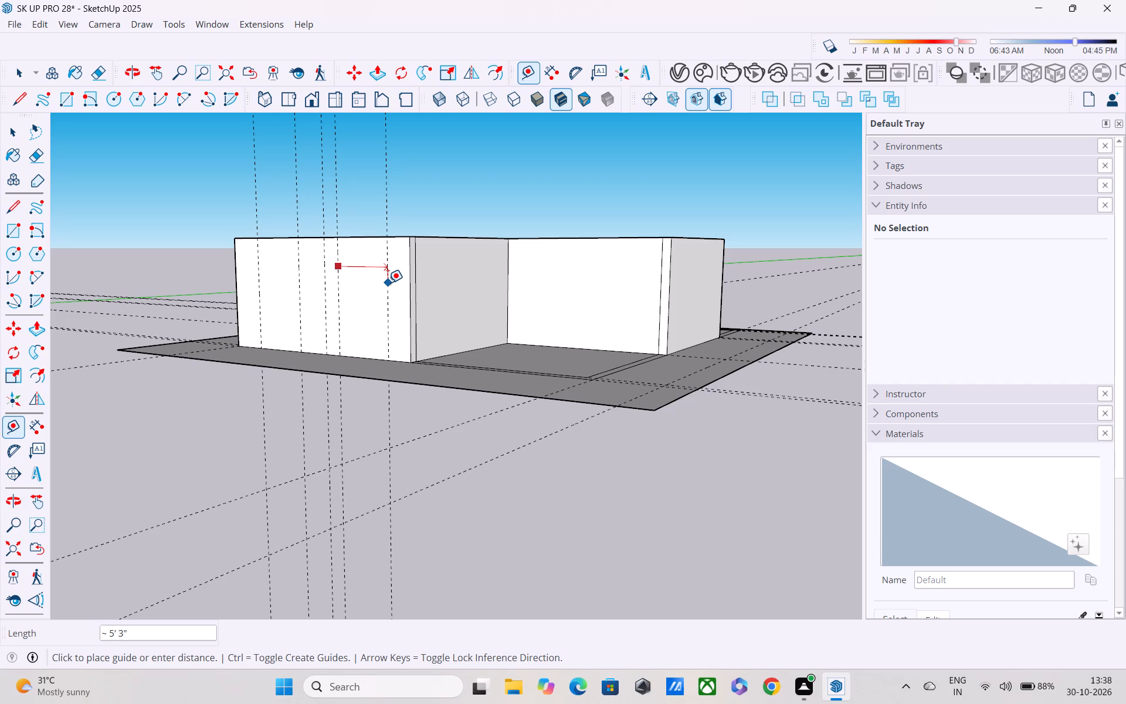
type("4'")
key("Return")
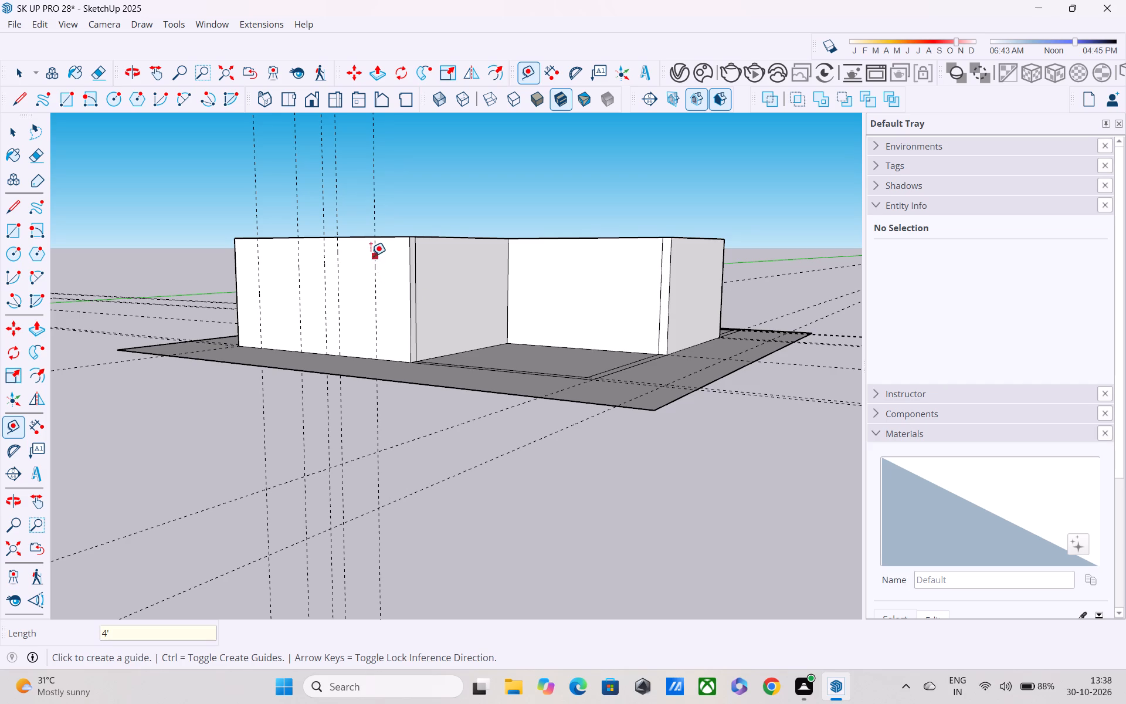
left_click(375, 266)
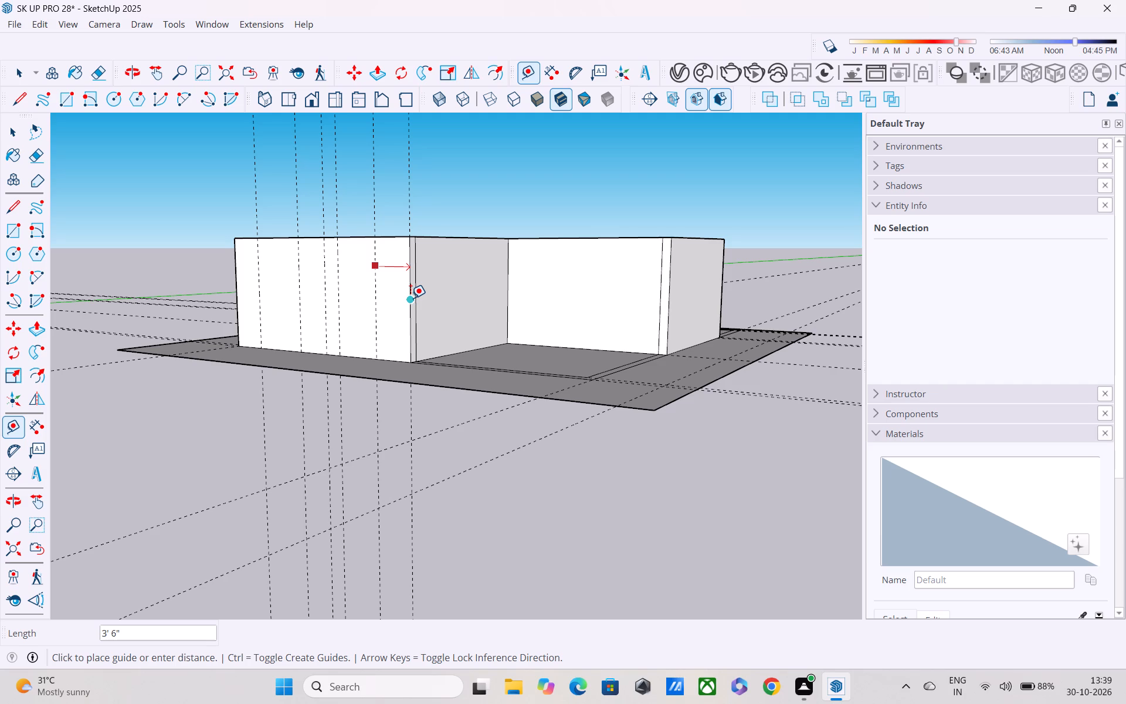
key("ctrl+z")
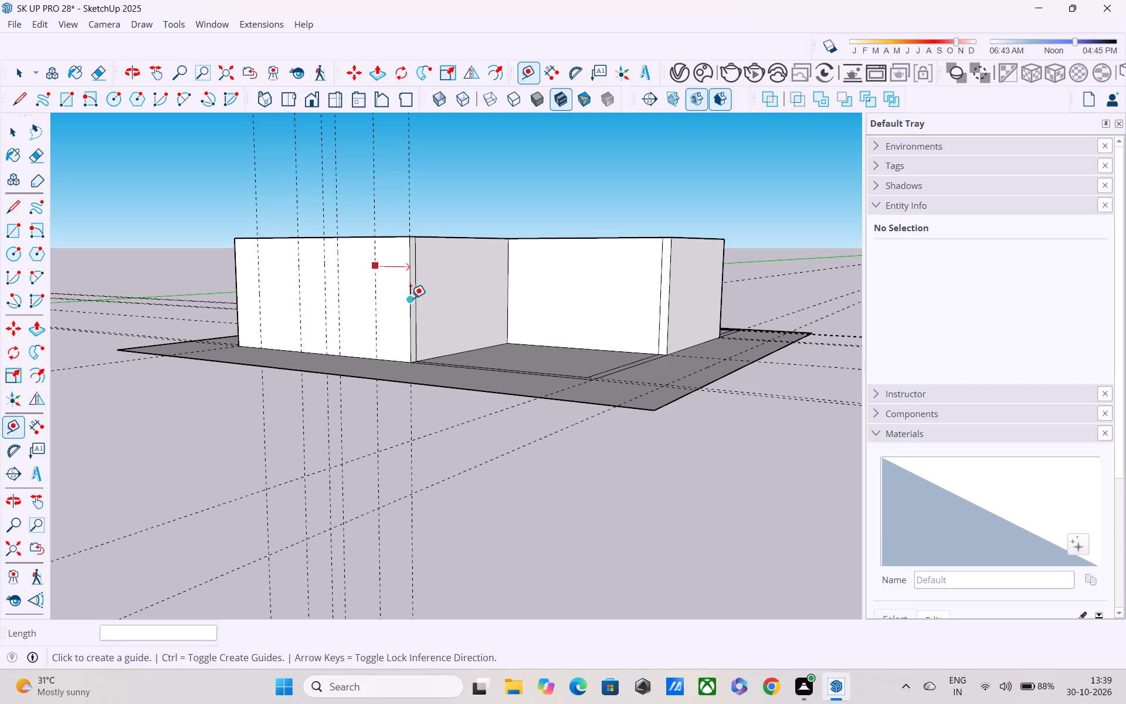
Place a vertical guide on the larger room's outer end wall face, 5' from its edge beside the open corner area.
key("space")
middle_click_drag(344, 348, 332, 251, "shift")
middle_click_drag(358, 262, 403, 288)
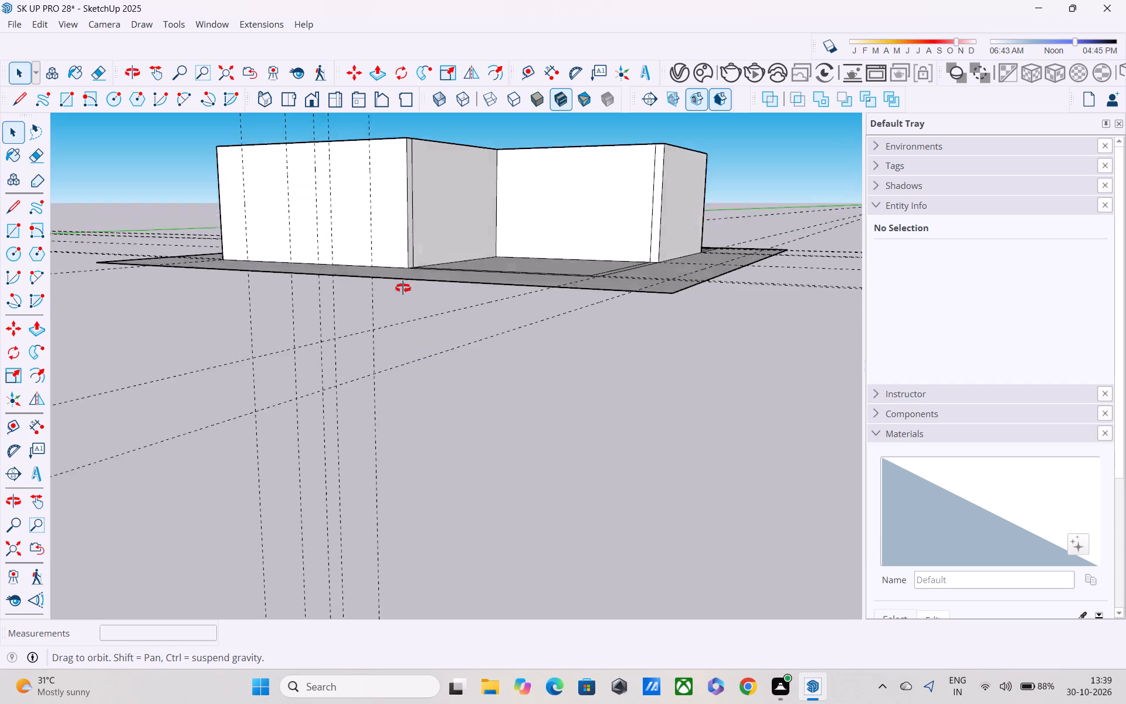
middle_click_drag(403, 288, 547, 339)
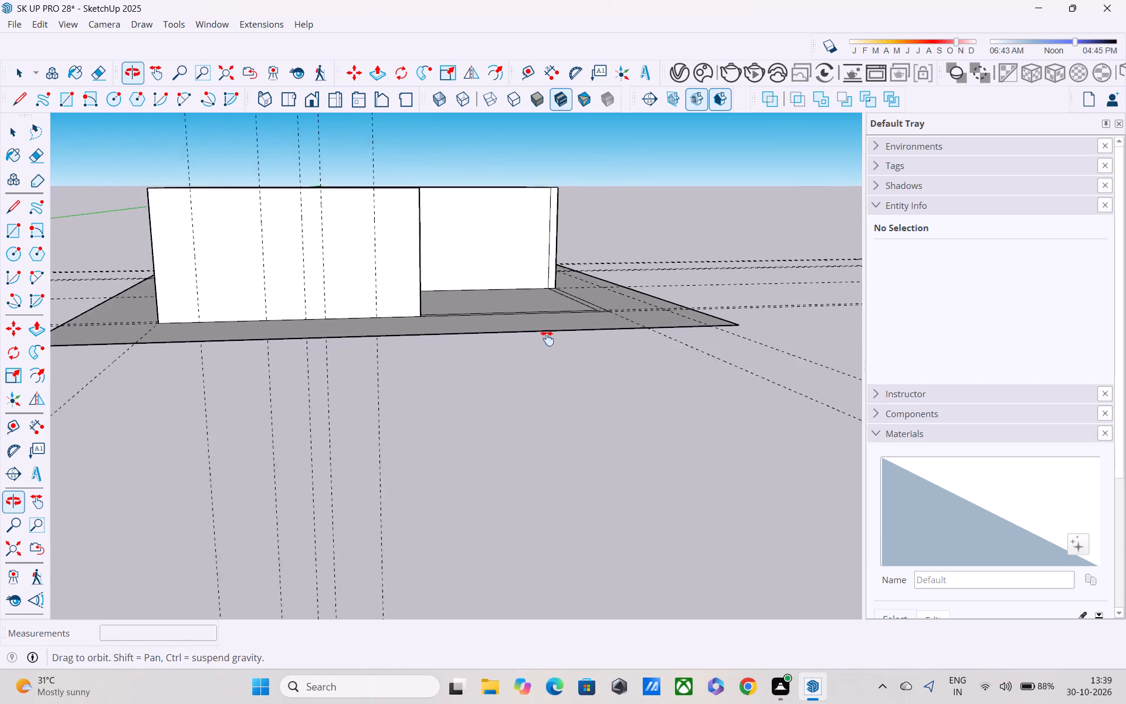
middle_click_drag(547, 339, 662, 333)
middle_click_drag(659, 324, 226, 561)
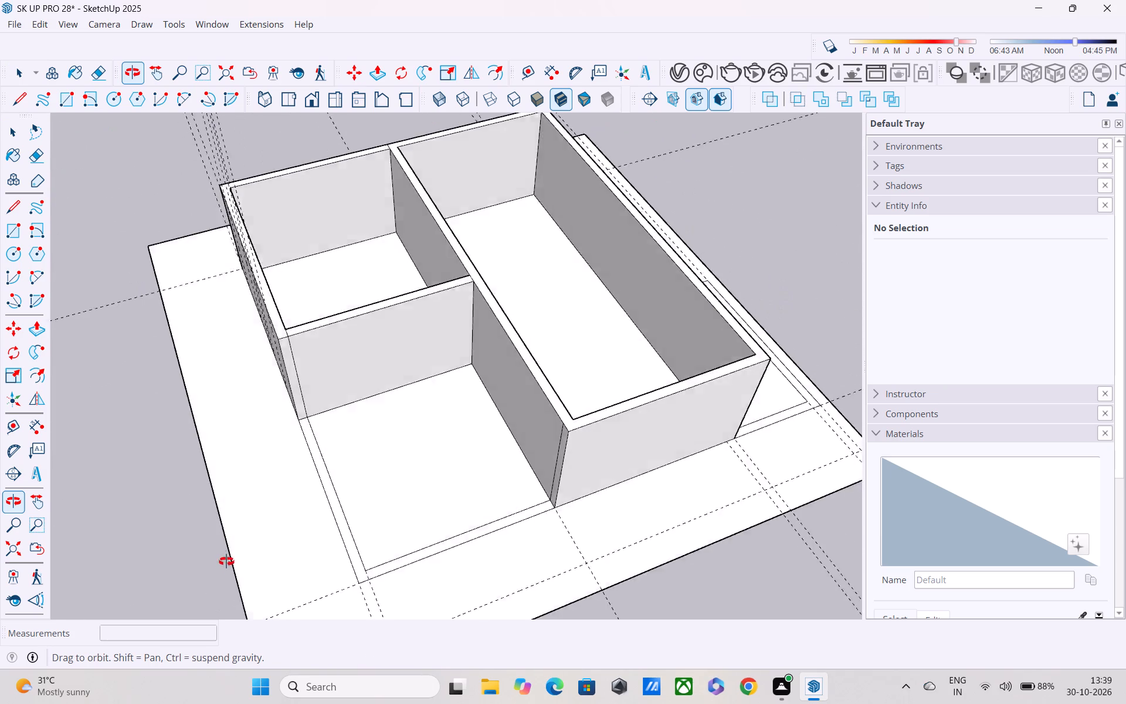
middle_click_drag(226, 561, 256, 327)
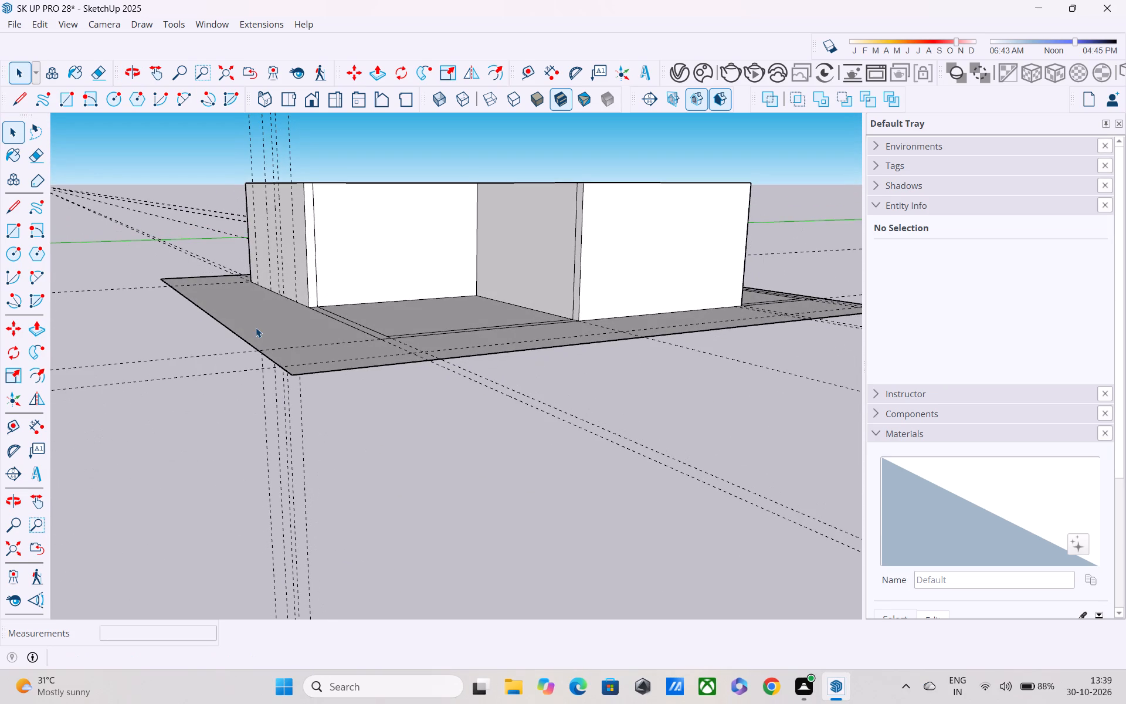
key("t")
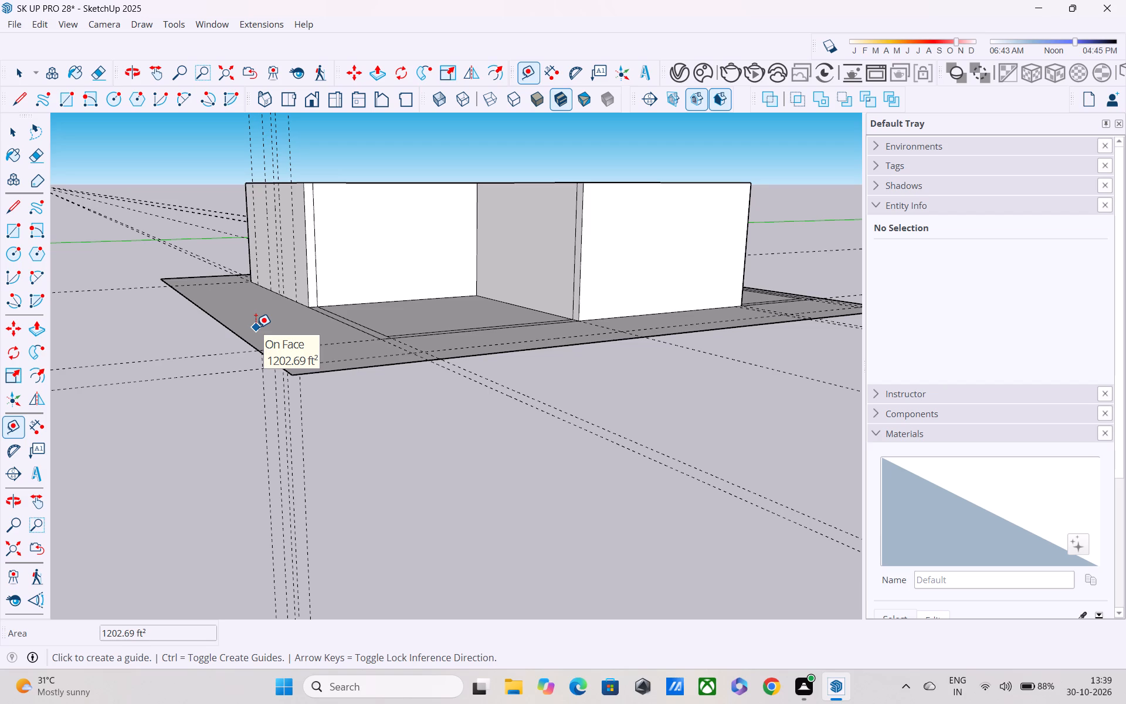
middle_click_drag(520, 259, 377, 267)
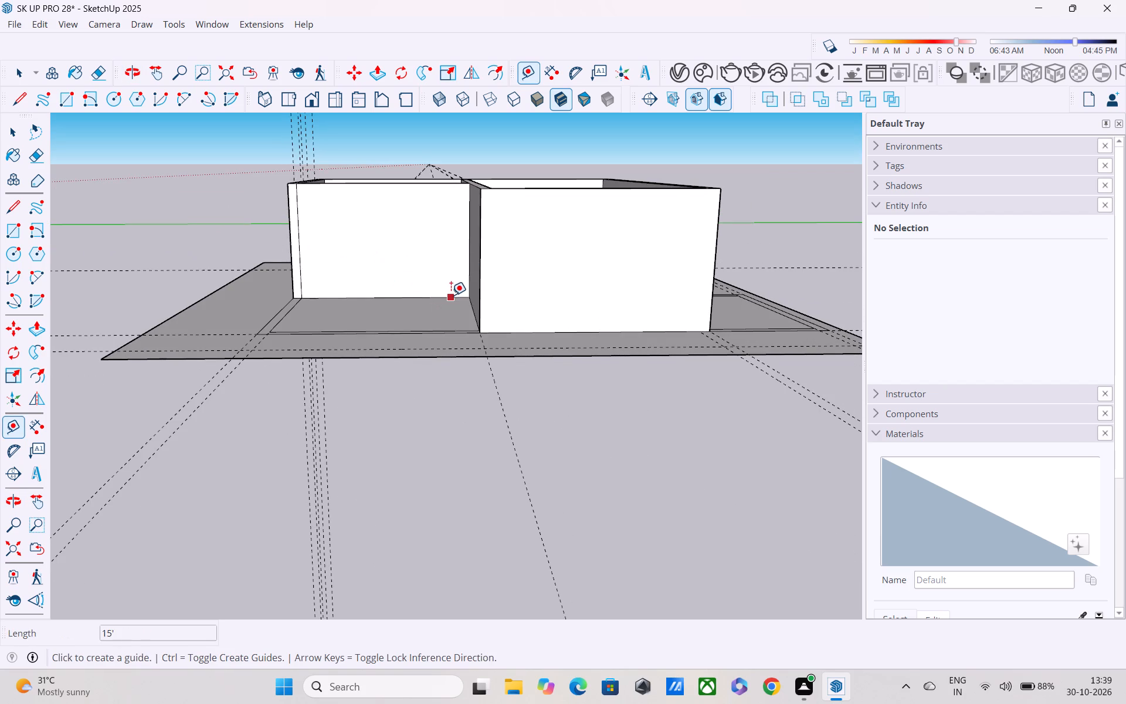
middle_click_drag(480, 305, 512, 372)
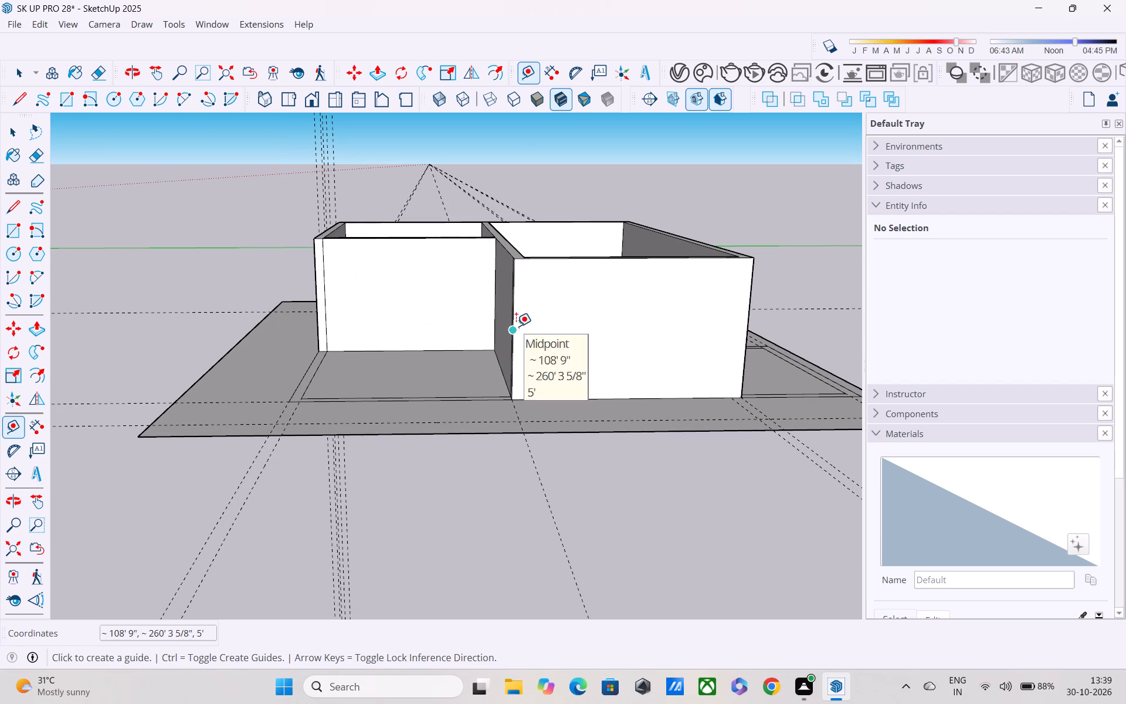
left_click(516, 326)
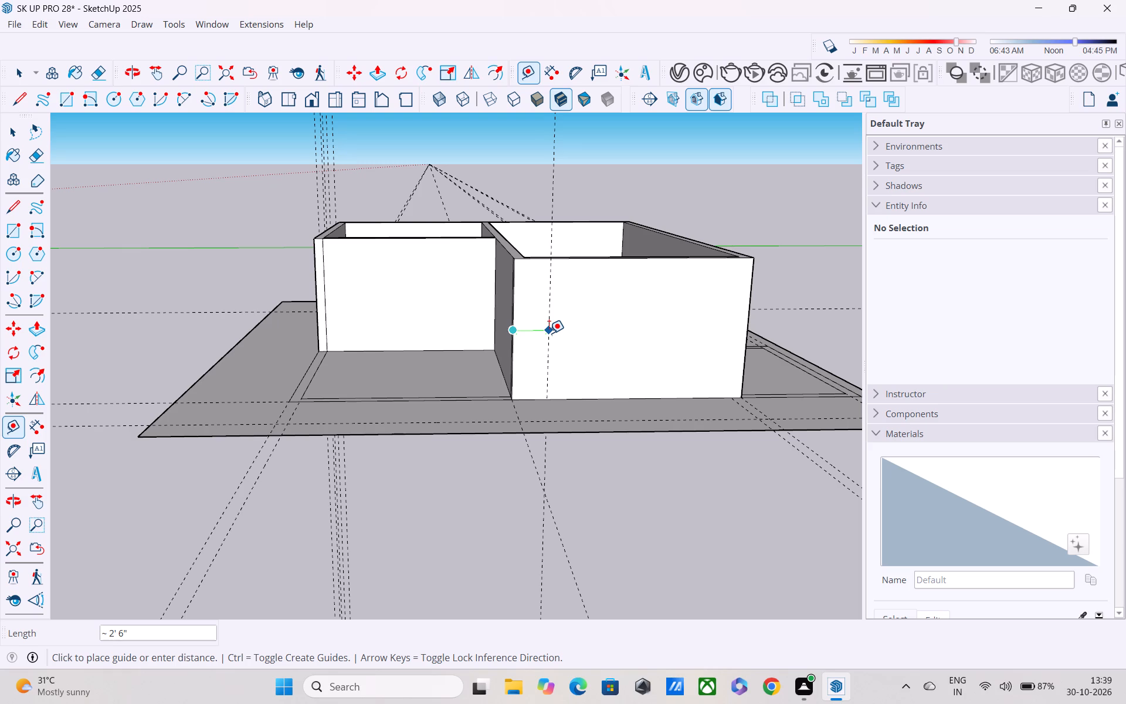
type("5'")
key("Return")
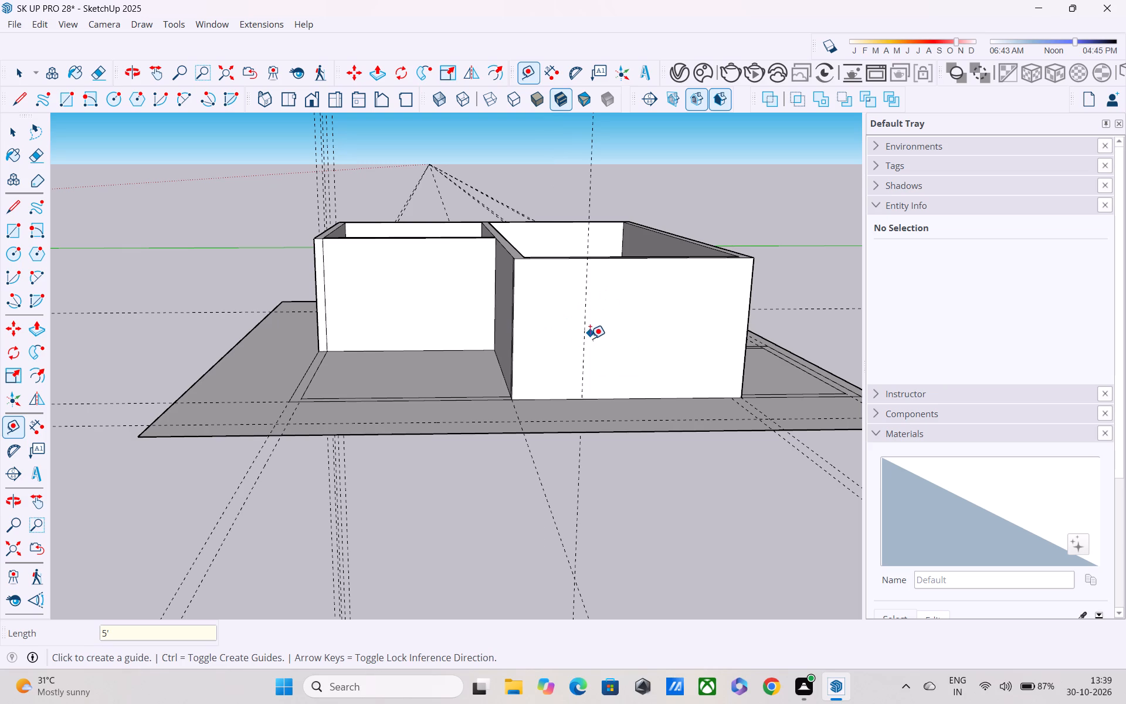
Add two more vertical guides farther along the same end wall face, each offset 3' from the previous guide.
left_click(585, 353)
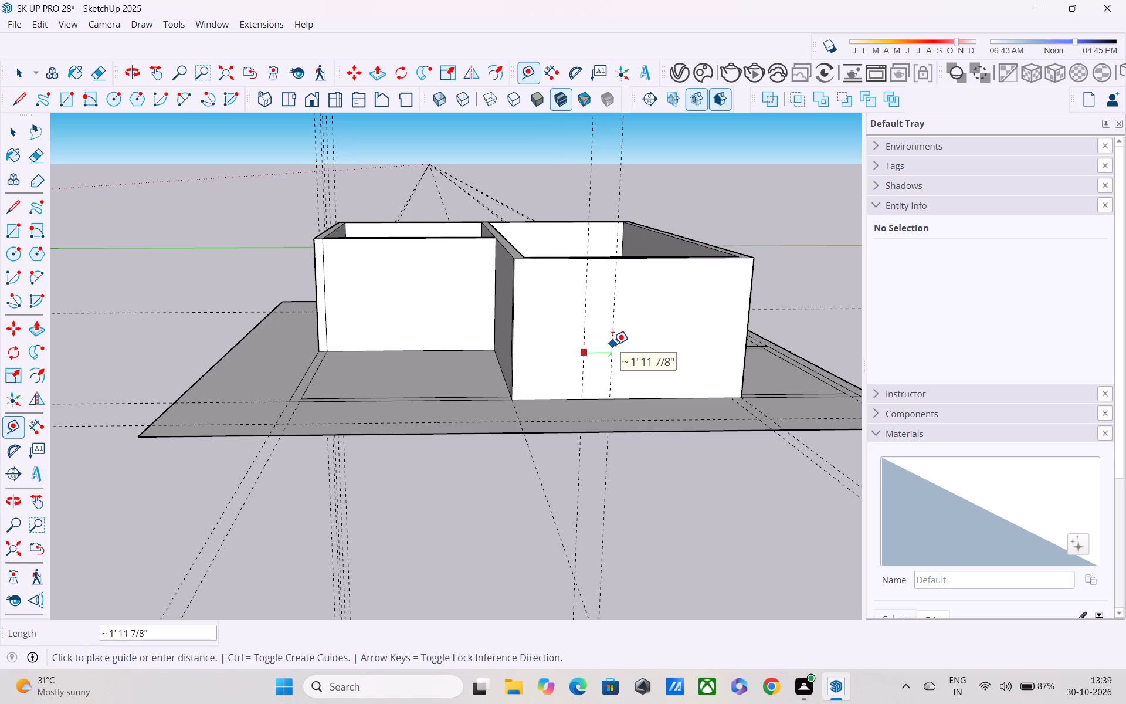
type("4'")
key("Return")
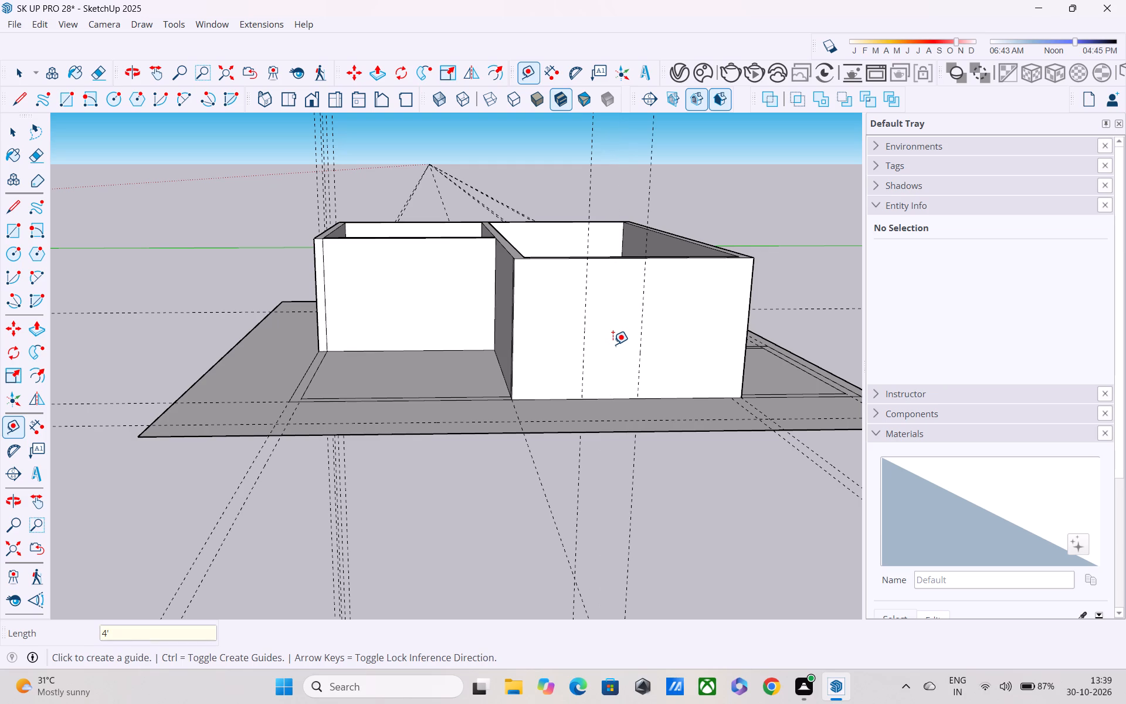
type("3'")
key("Return")
left_click(630, 295)
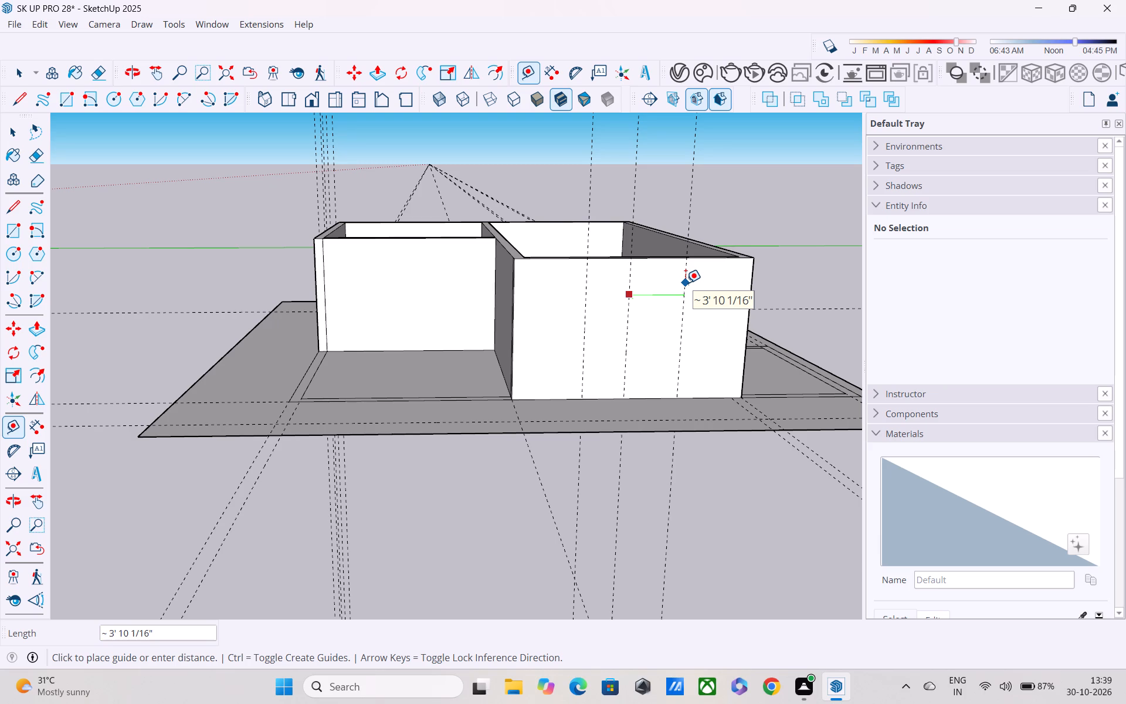
type("3'")
key("Return")
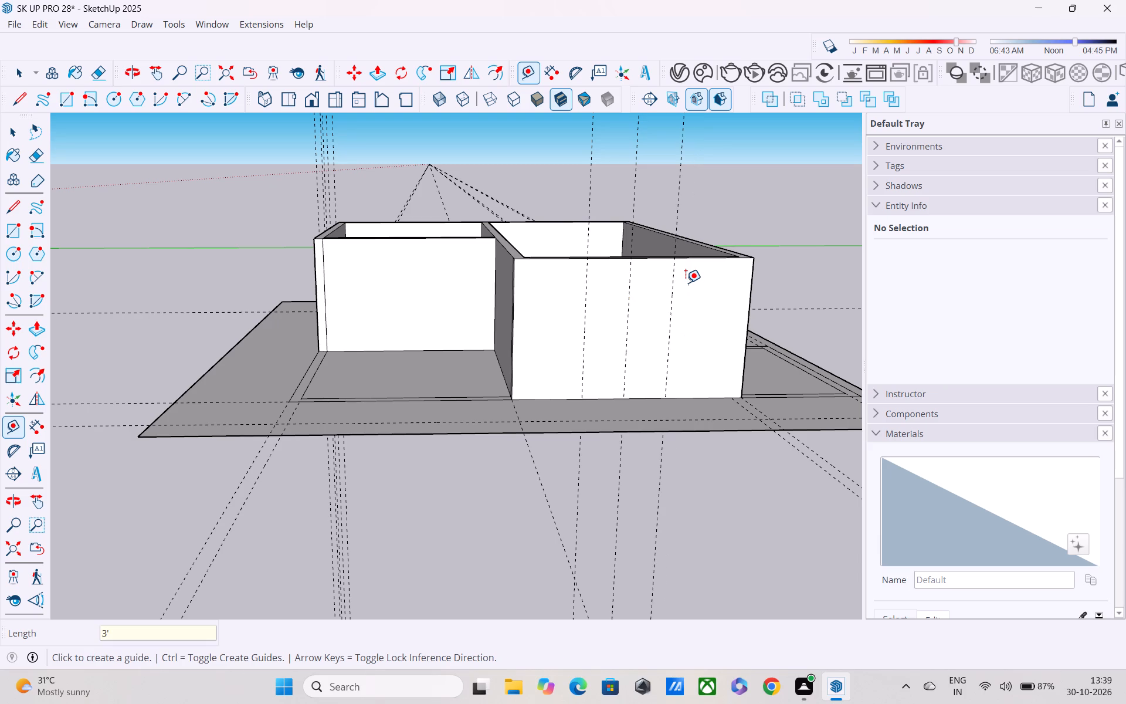
Examine the guides on both outer wall faces and the open corner area between the rooms.
middle_click_drag(718, 278, 723, 204)
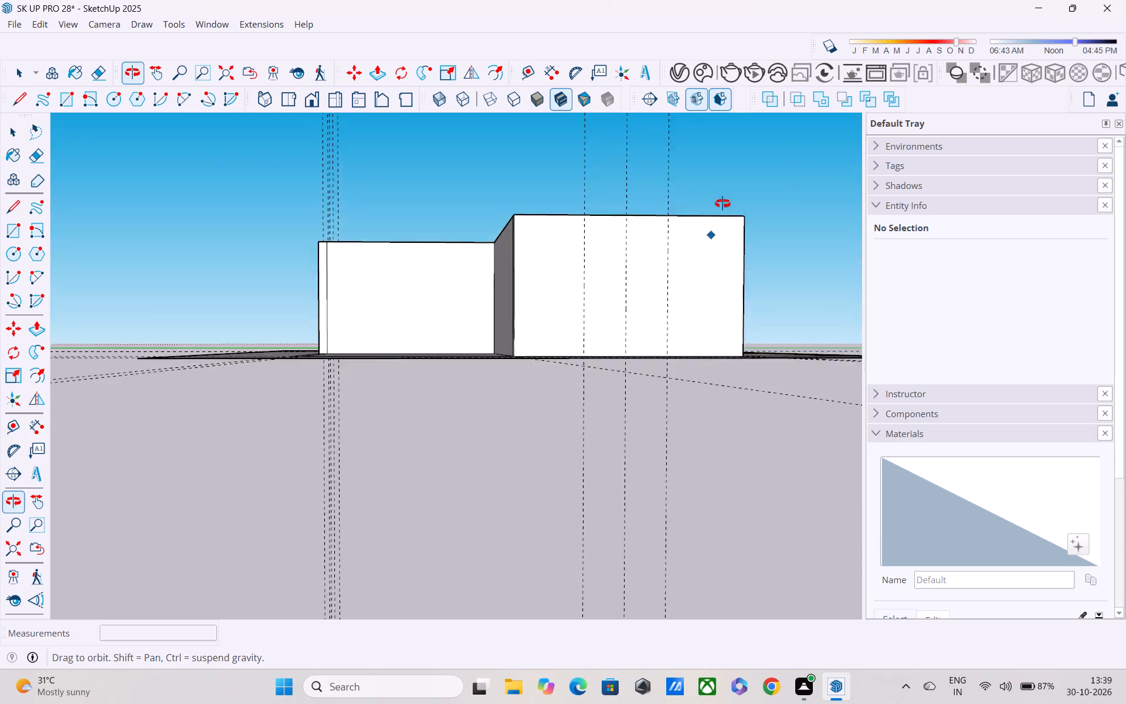
middle_click_drag(723, 204, 822, 170)
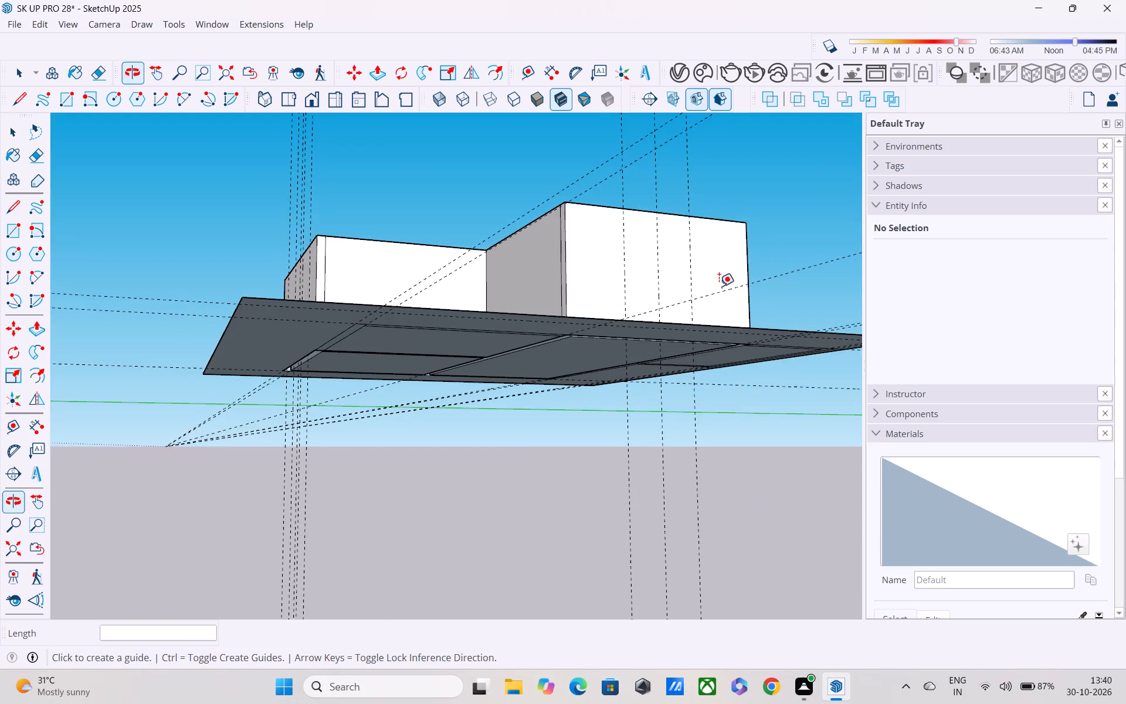
scroll(630, 348, "up", 3)
middle_click_drag(553, 272, 747, 404)
scroll(671, 381, "up", 3)
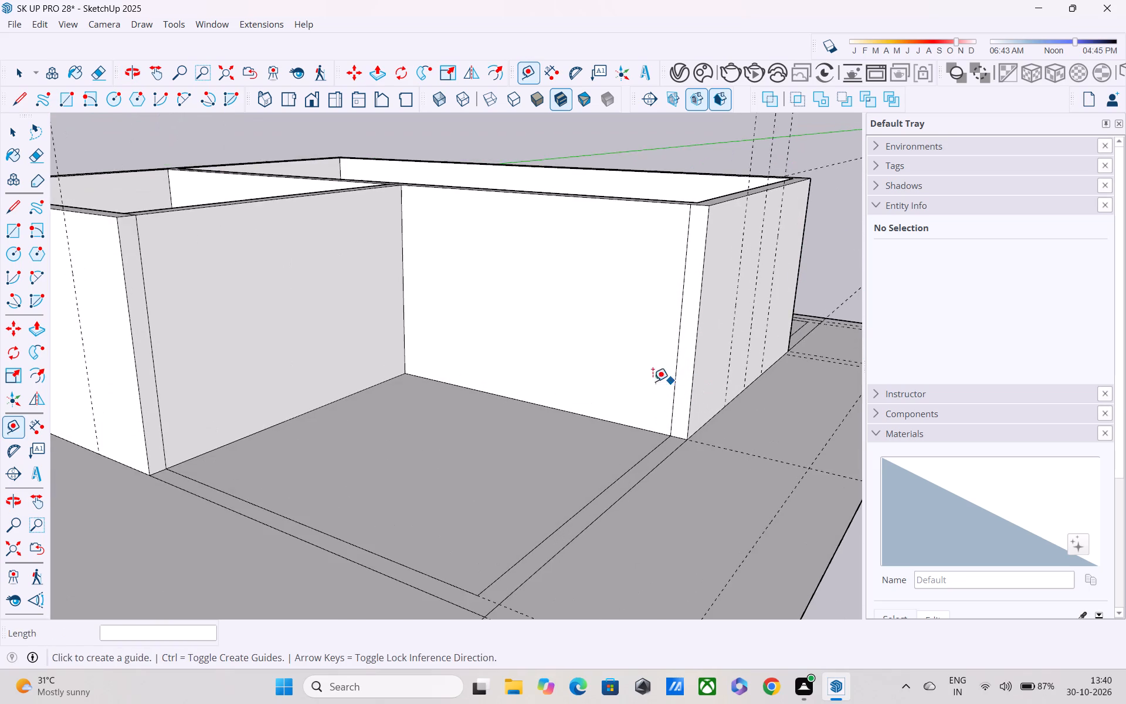
middle_click_drag(635, 383, 628, 358)
scroll(613, 367, "down", 4)
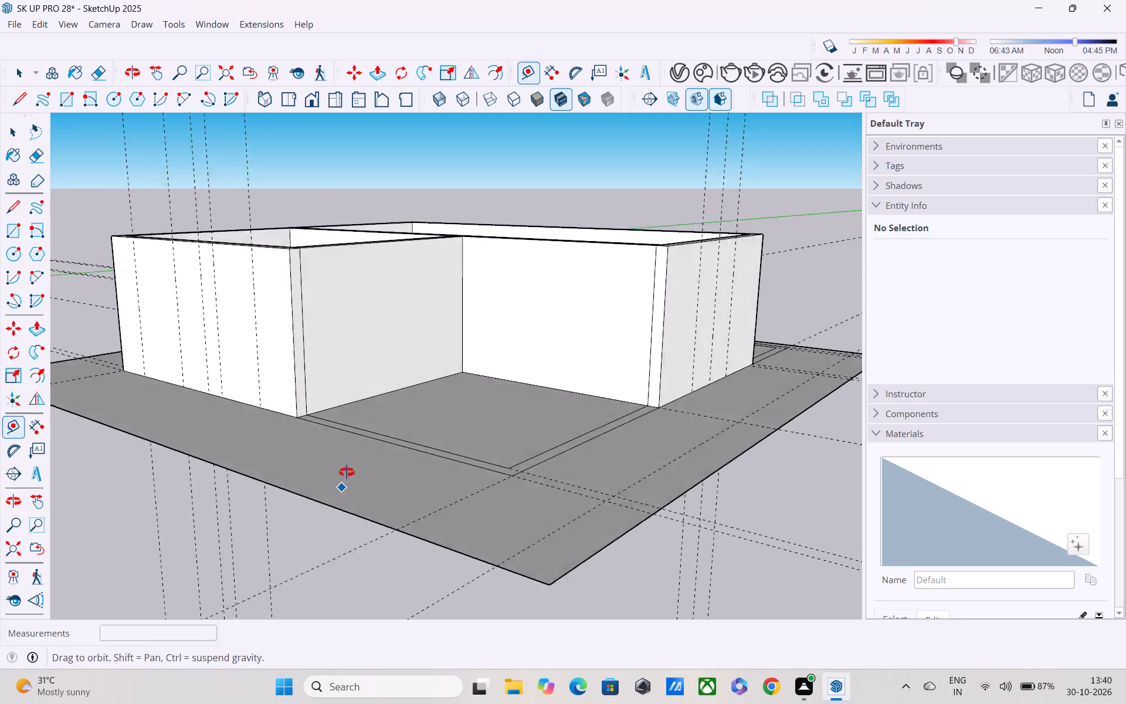
scroll(368, 410, "down", 5)
middle_click_drag(386, 444, 369, 377, "shift")
middle_click_drag(372, 301, 501, 368)
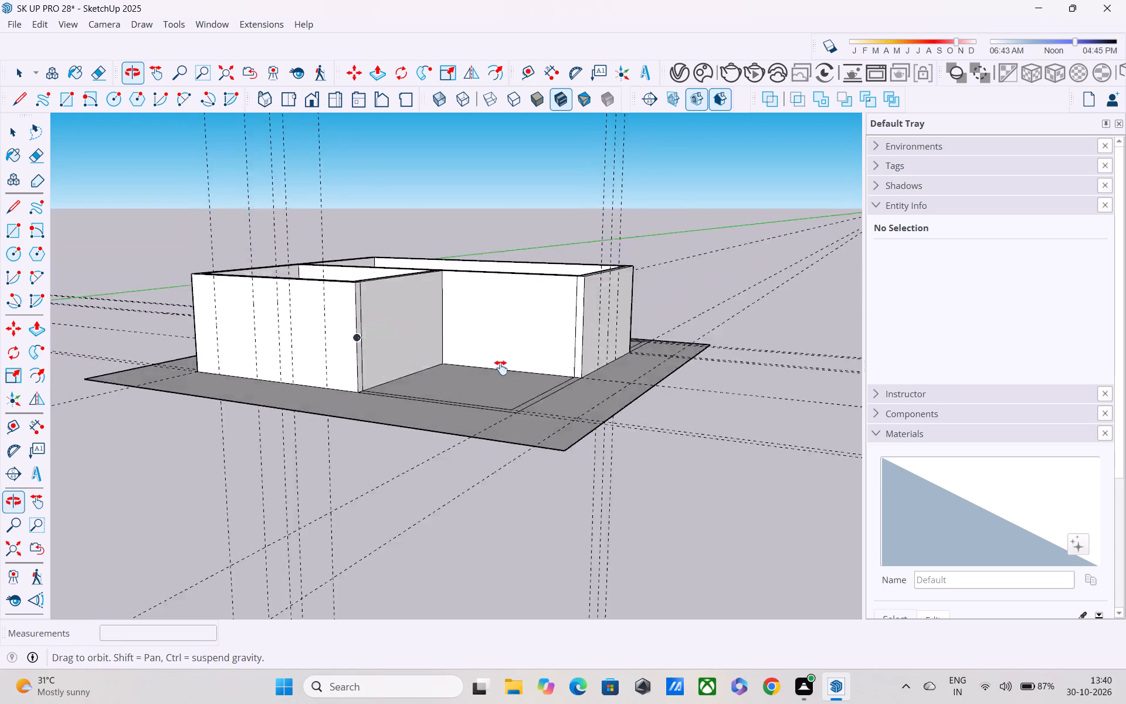
middle_click_drag(501, 368, 539, 343)
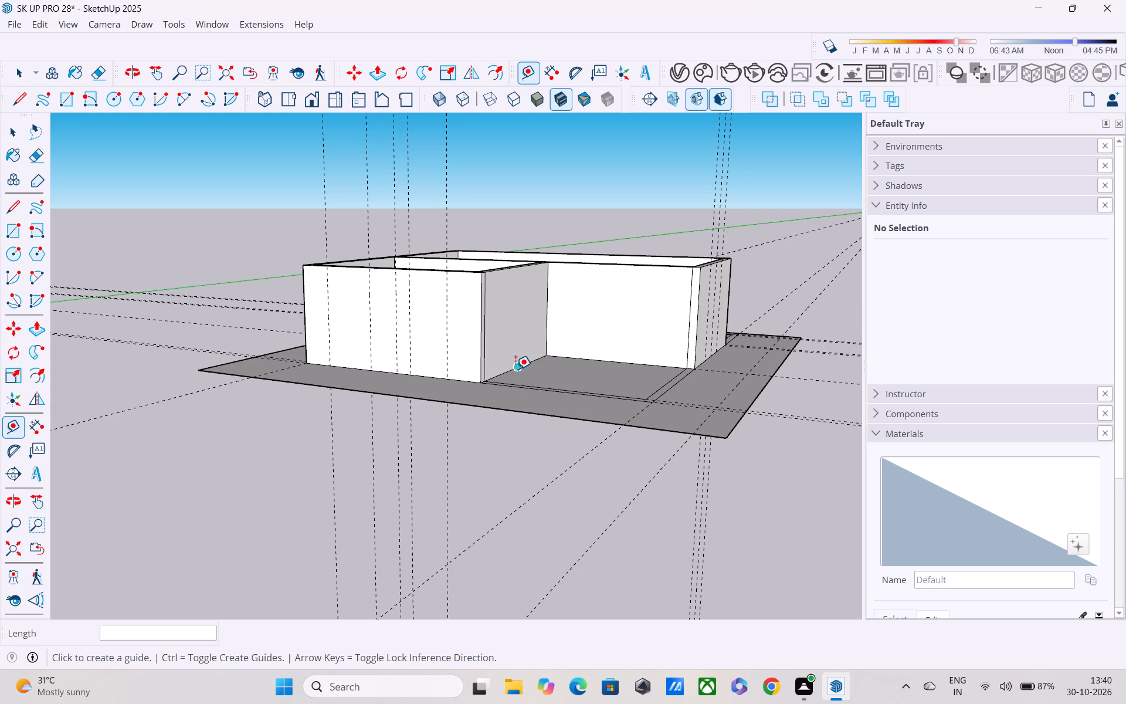
Select all the connected house geometry, excluding the base's surrounding face and two adjacent outer edges of the base.
key("space")
key("space")
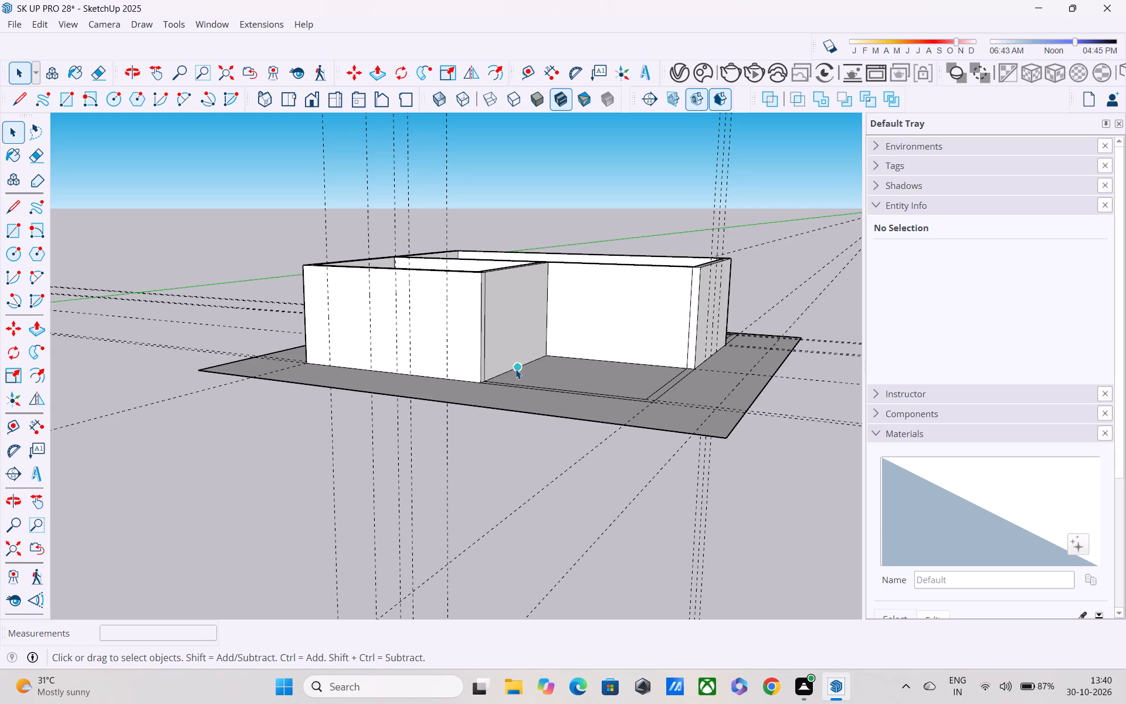
triple_click(593, 306)
scroll(457, 352, "up", 1)
middle_click_drag(456, 351, 645, 418)
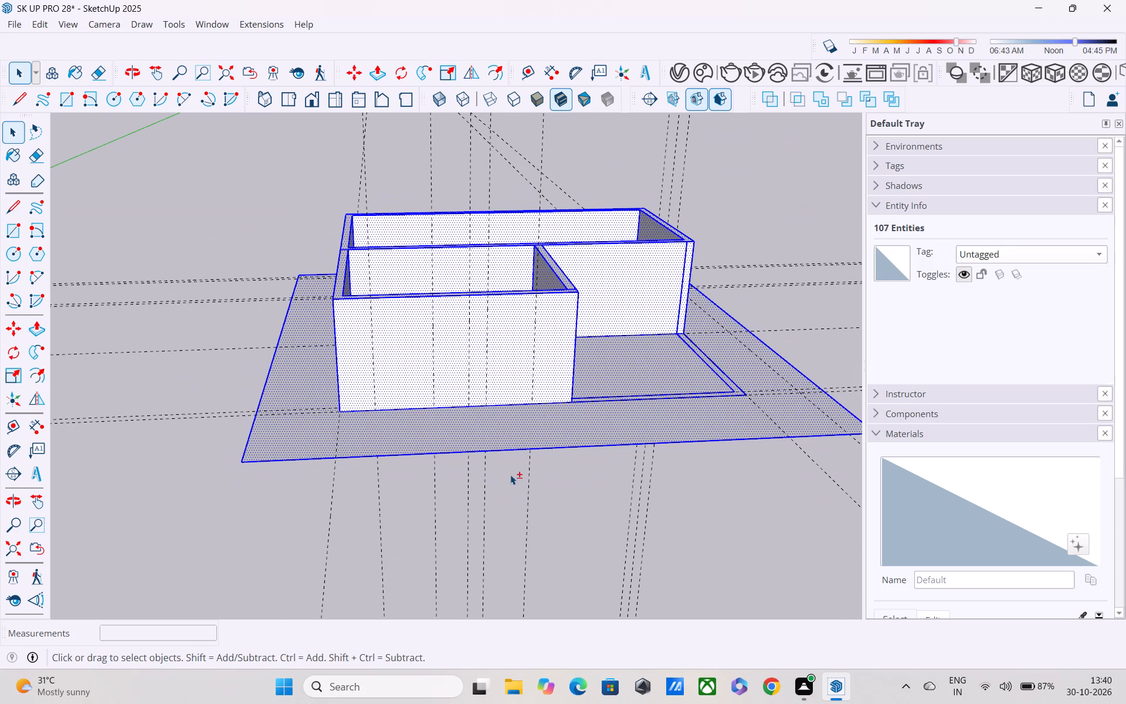
left_click(500, 419, "shift")
middle_click_drag(494, 448, 713, 540, "shift")
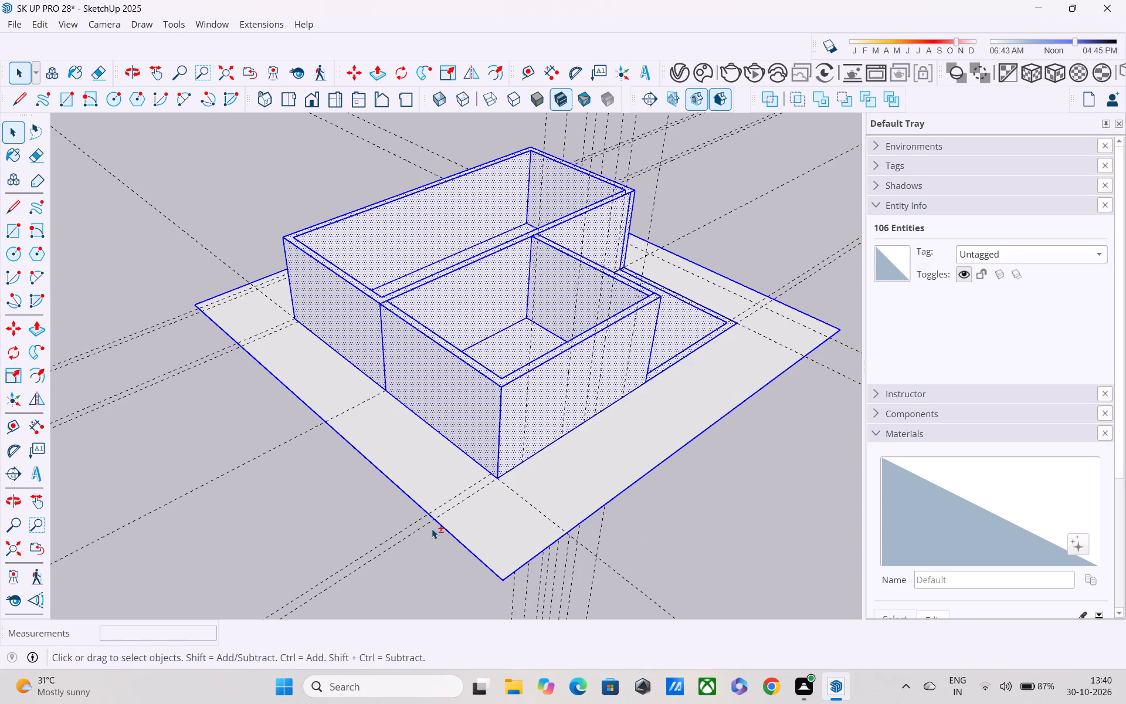
left_click(440, 526, "shift")
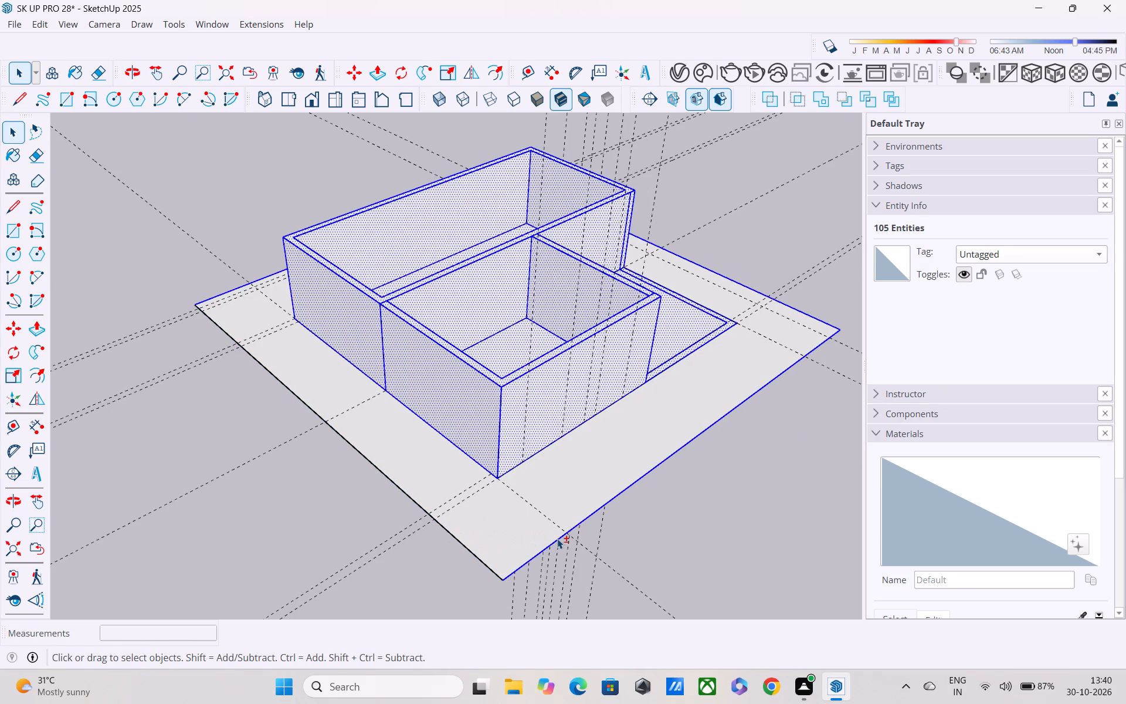
left_click(557, 539, "shift")
middle_click_drag(580, 515, 303, 480)
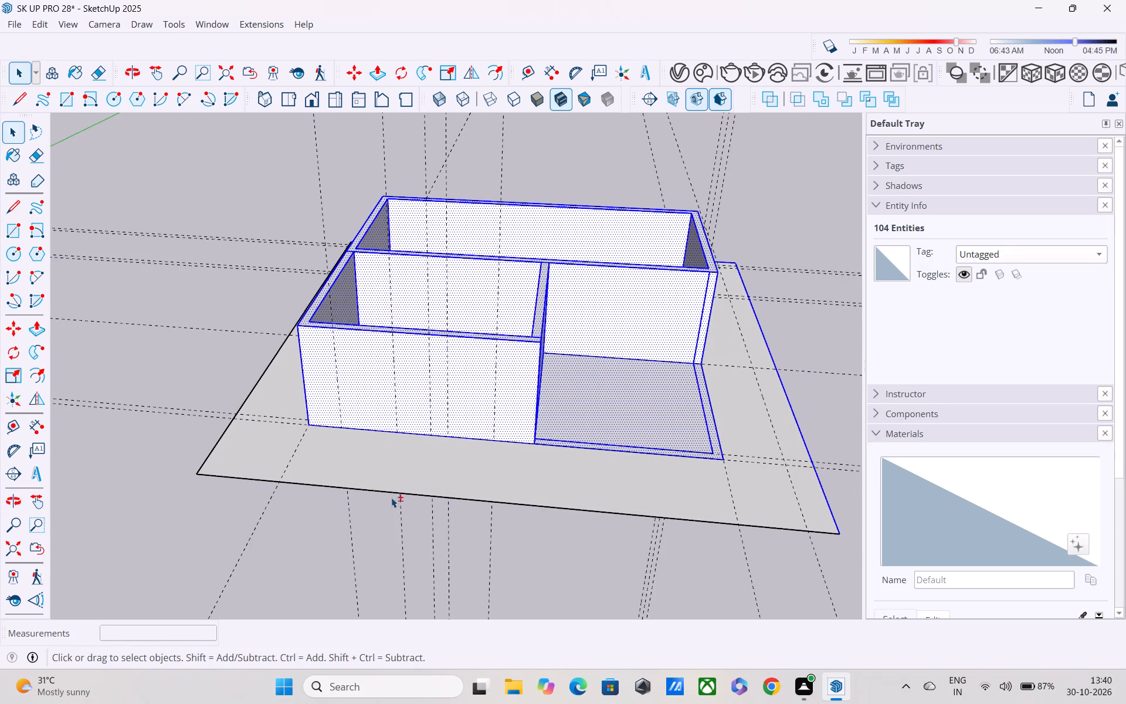
middle_click_drag(572, 488, 466, 473, "shift")
Deselect the open corner area's floor, its flat wall strip, and the strip's inner and outer lines in line with the smaller room's outer wall.
left_click(486, 401, "shift")
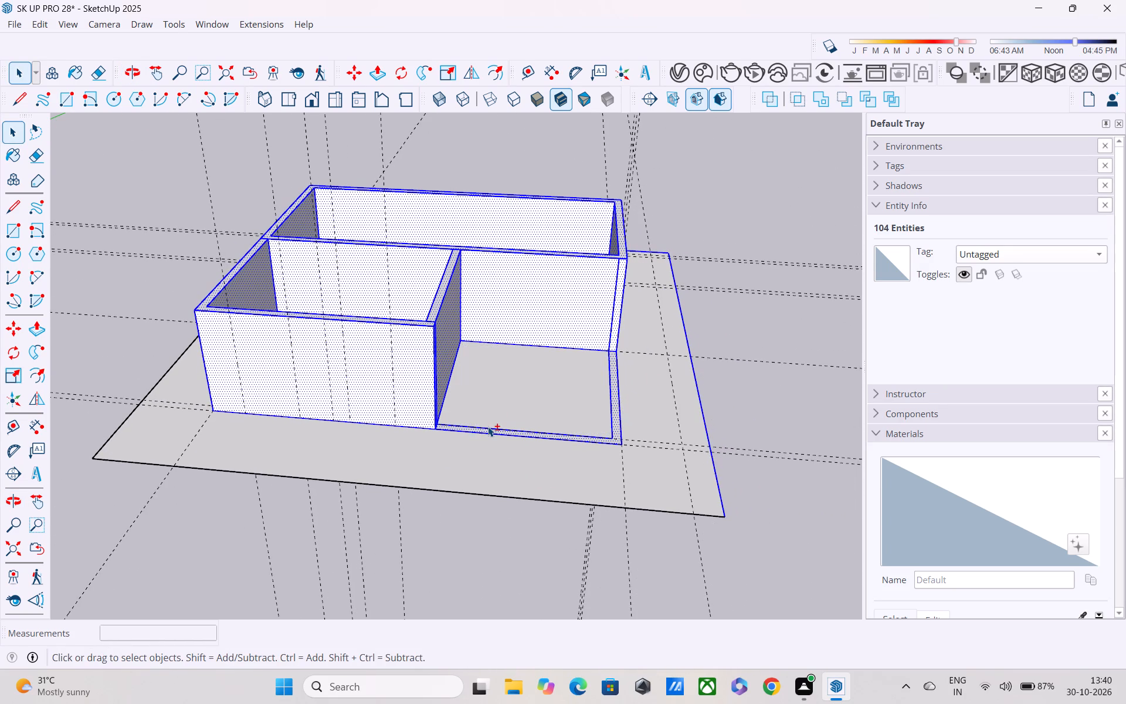
left_click(488, 431, "shift")
scroll(488, 432, "up", 8, "shift")
left_click(488, 432, "shift")
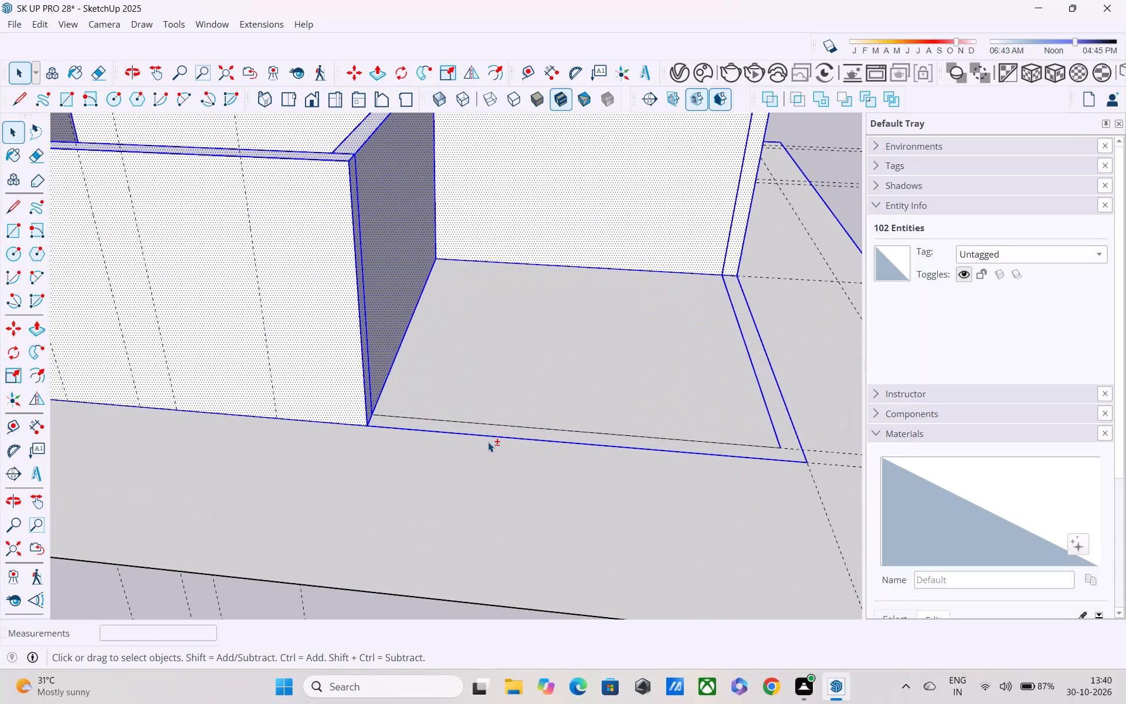
left_click(488, 439, "shift")
middle_click_drag(457, 480, 388, 479, "shift")
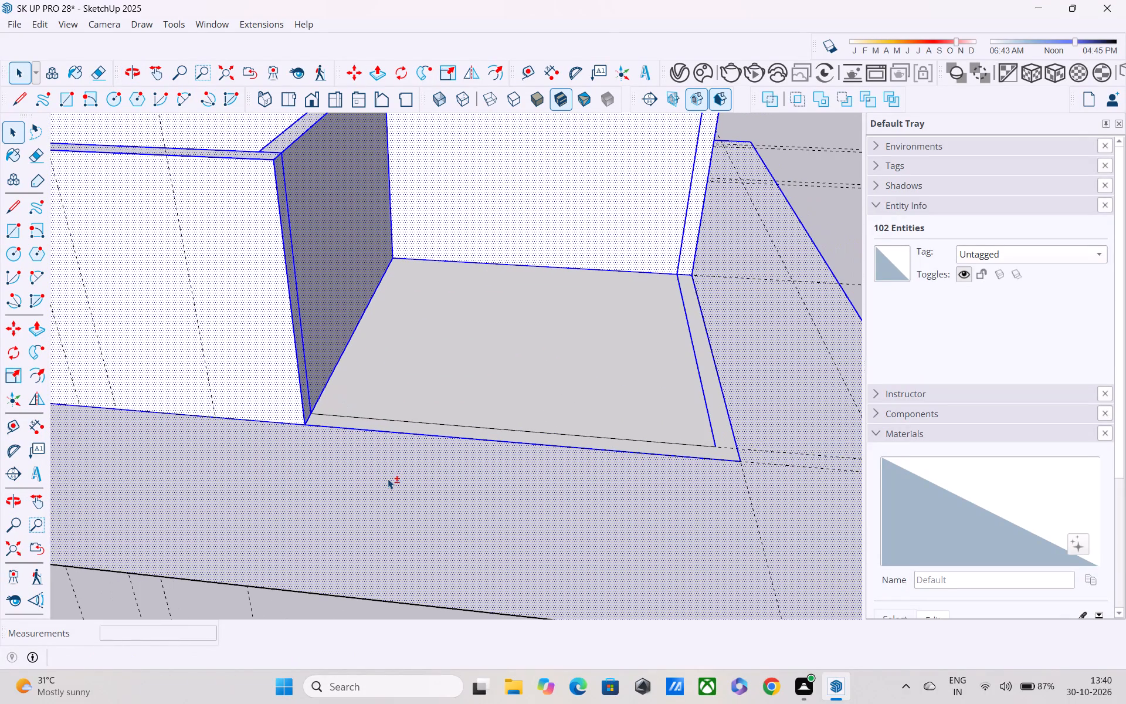
left_click(388, 479, "shift")
left_click(396, 431, "shift")
Deselect the inner and outer wall strip lines on the open corner area's other side, keeping the base face out of the selection.
middle_click_drag(447, 449, 428, 458, "shift")
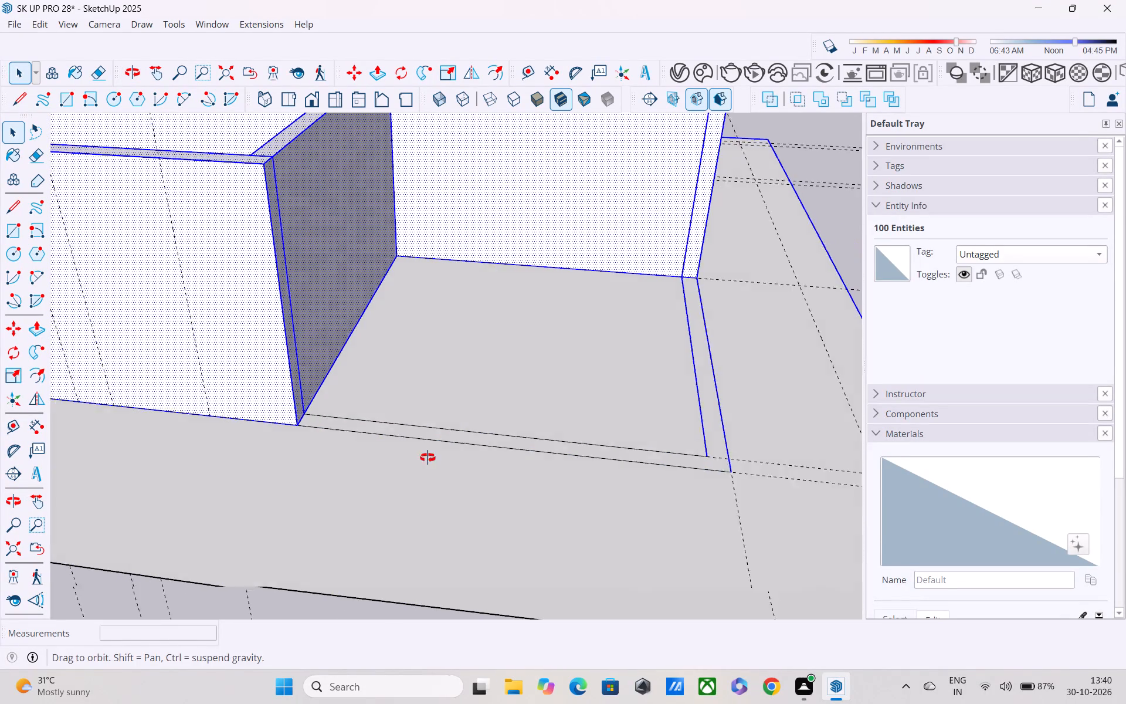
middle_click_drag(428, 458, 249, 442, "shift")
scroll(490, 461, "up", 2, "shift")
left_click(533, 487, "shift")
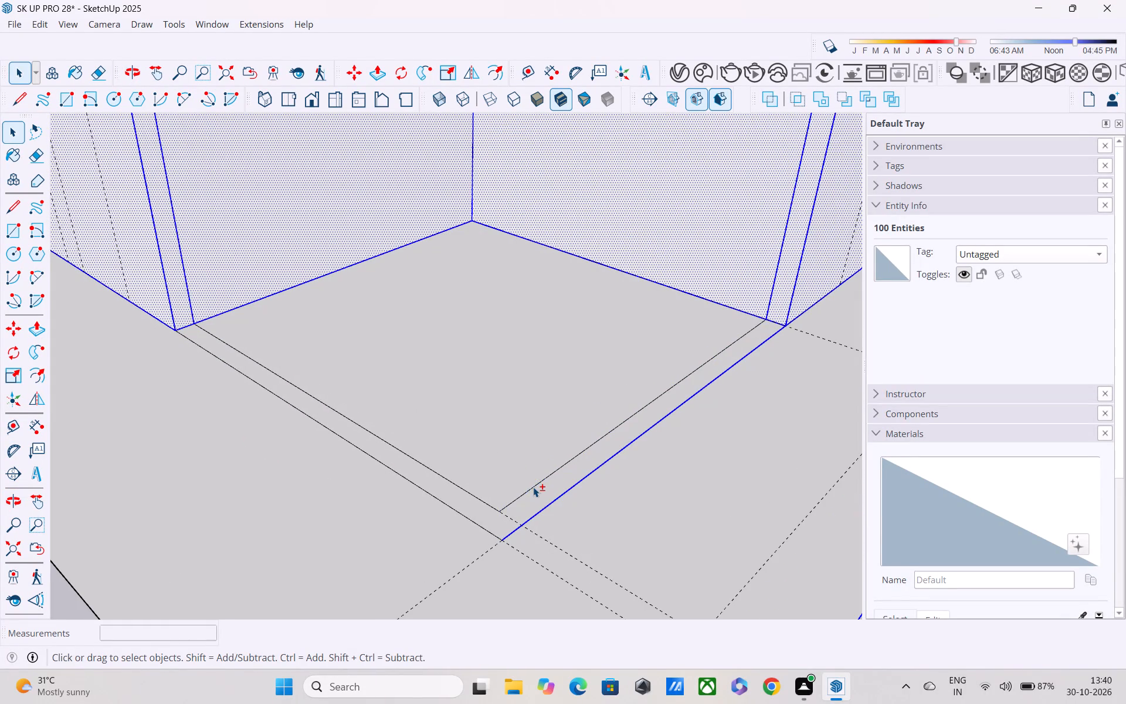
left_click(552, 507, "shift")
left_click(549, 505, "shift")
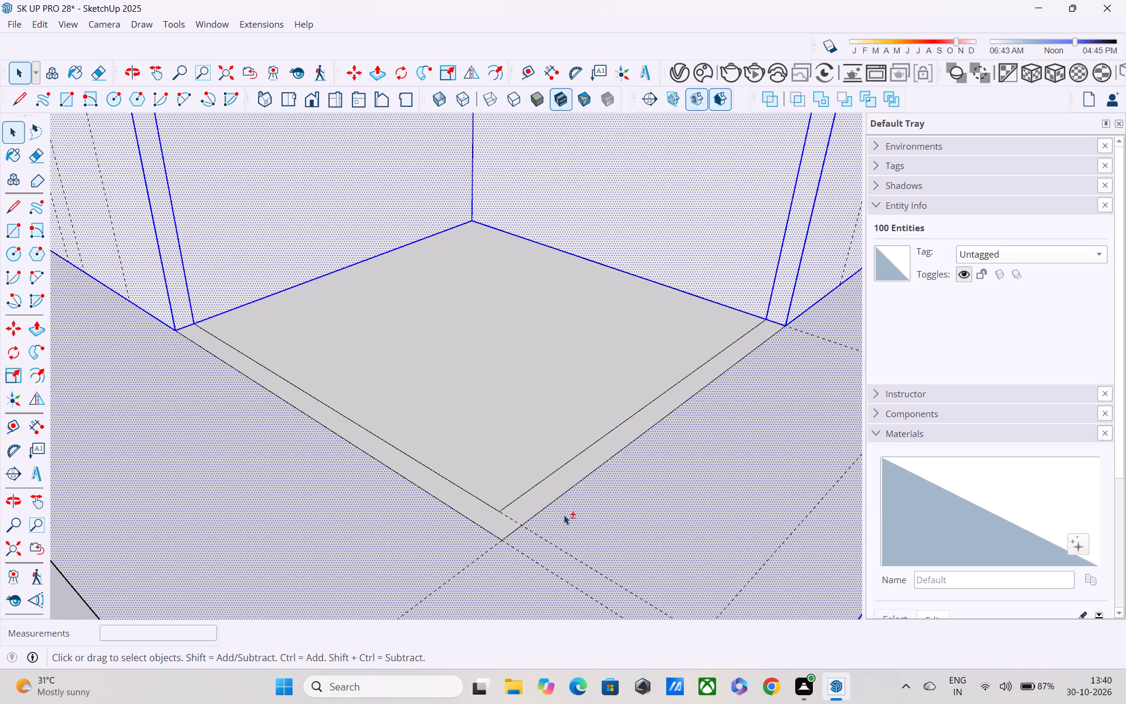
left_click(569, 517, "shift")
Deselect the remaining two outer edges of the base.
middle_click_drag(568, 524, 259, 360, "shift")
left_click(484, 446, "shift")
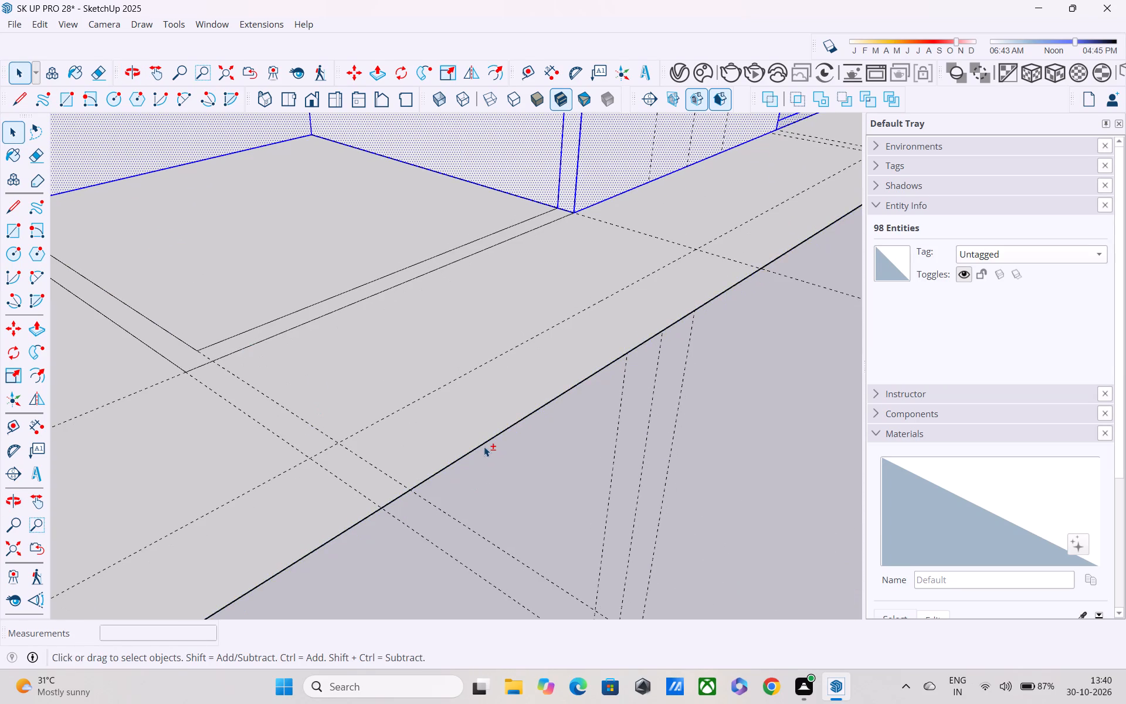
middle_click_drag(514, 427, 211, 579)
scroll(223, 547, "down", 5, "shift")
middle_click_drag(698, 512, 321, 287, "shift")
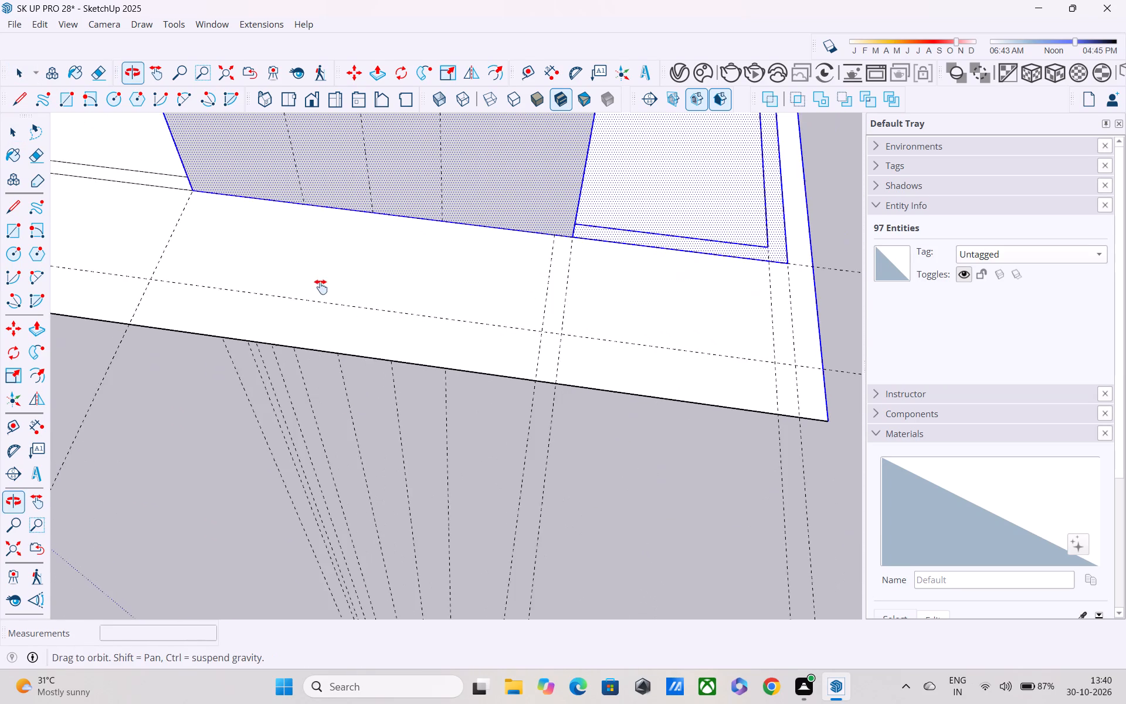
middle_click_drag(321, 287, 322, 292, "shift")
middle_click_drag(454, 353, 89, 209)
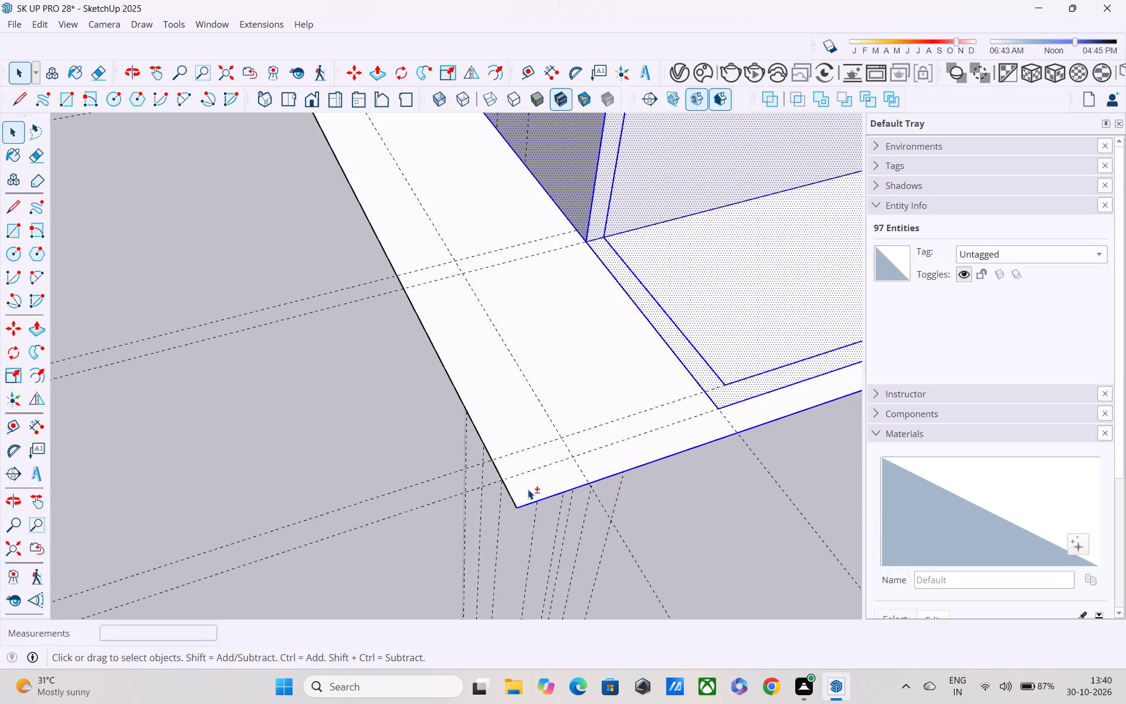
left_click(527, 505, "shift")
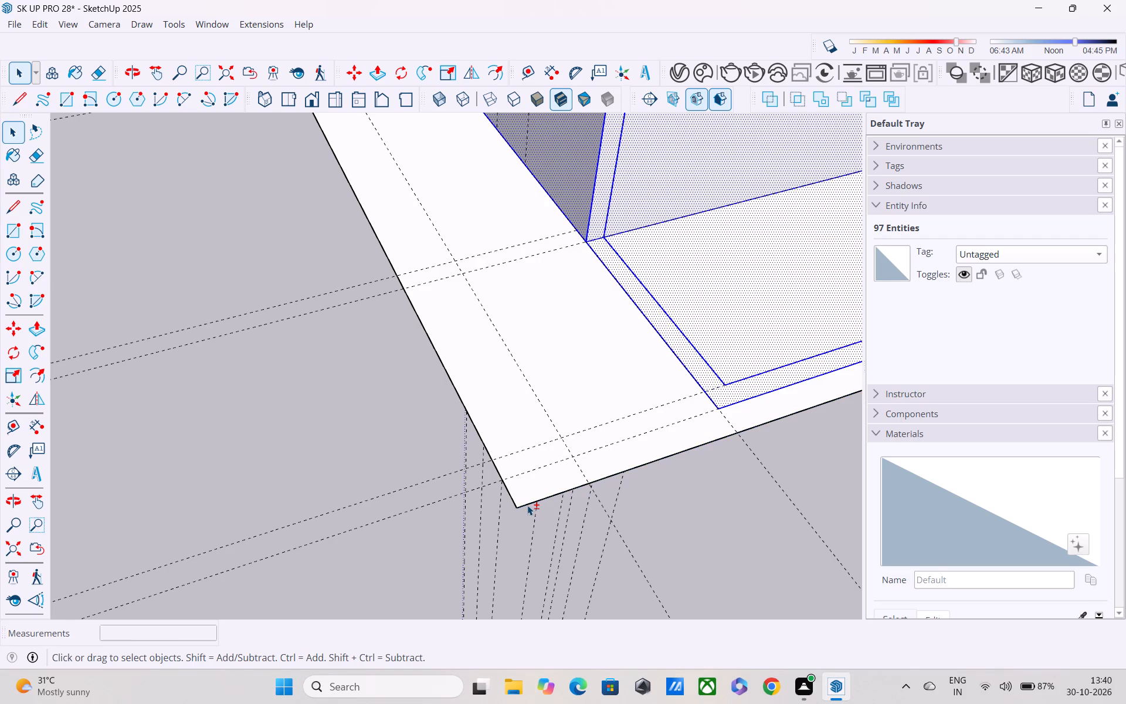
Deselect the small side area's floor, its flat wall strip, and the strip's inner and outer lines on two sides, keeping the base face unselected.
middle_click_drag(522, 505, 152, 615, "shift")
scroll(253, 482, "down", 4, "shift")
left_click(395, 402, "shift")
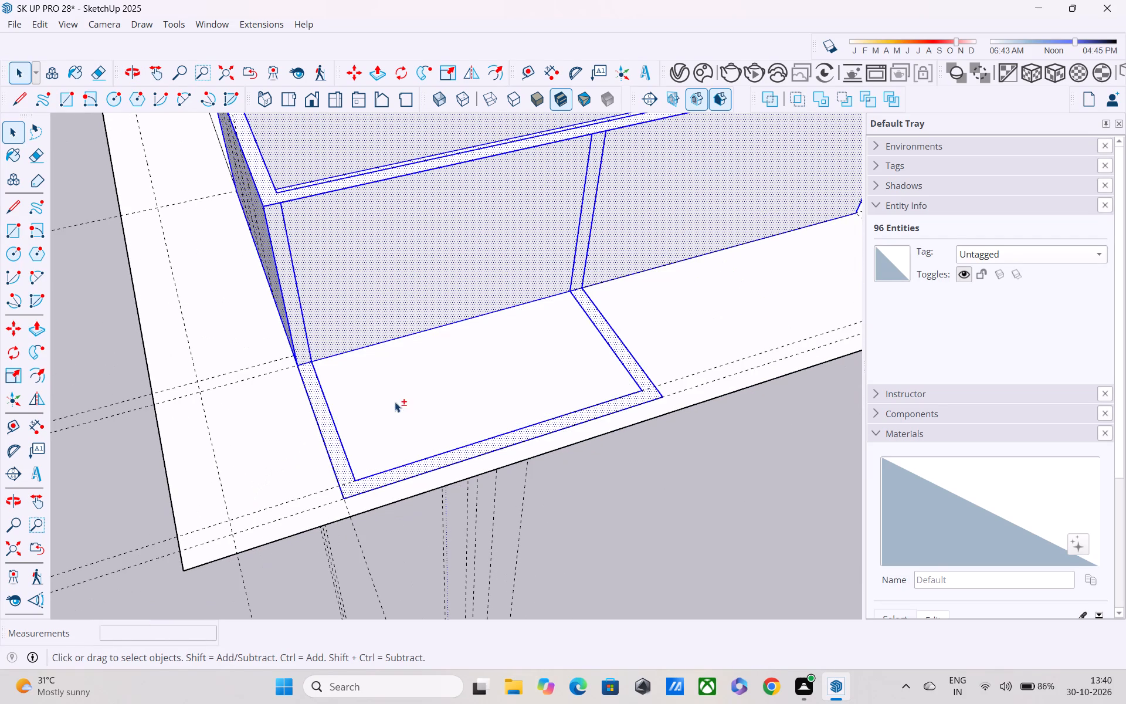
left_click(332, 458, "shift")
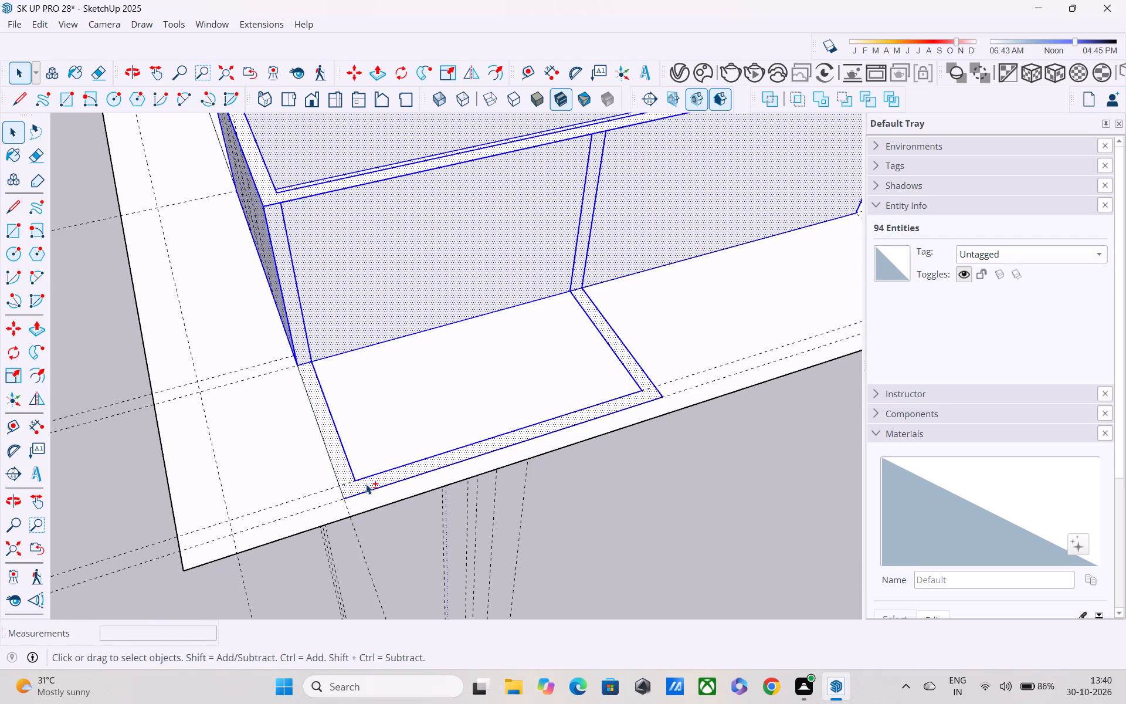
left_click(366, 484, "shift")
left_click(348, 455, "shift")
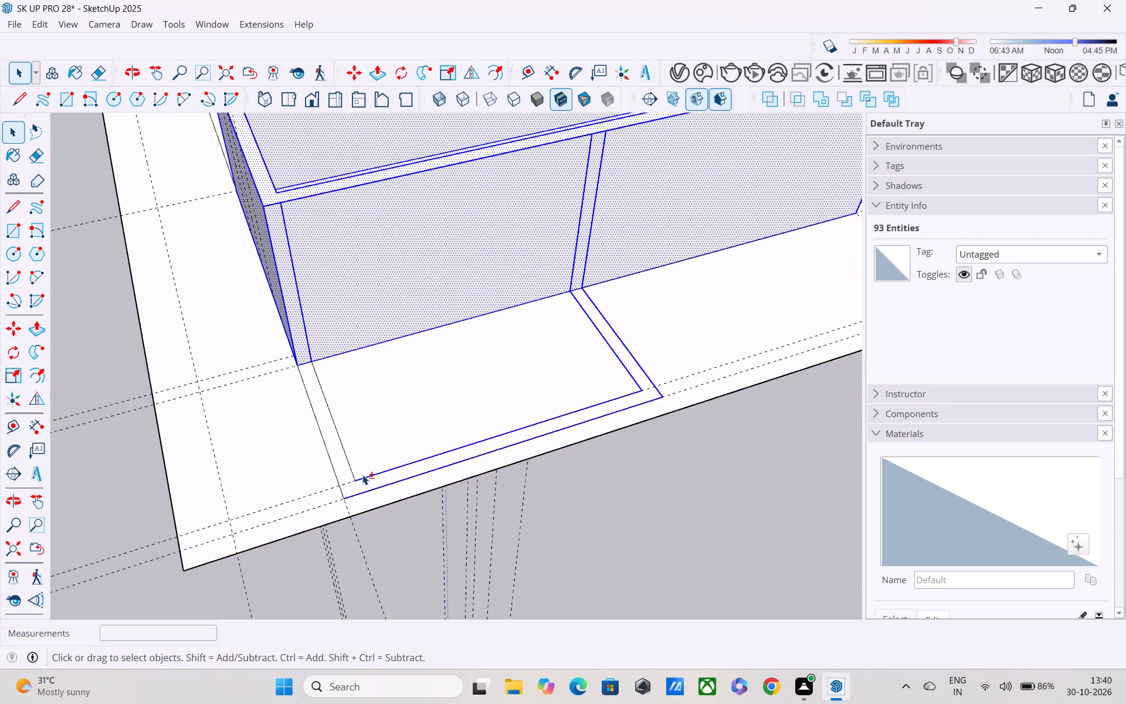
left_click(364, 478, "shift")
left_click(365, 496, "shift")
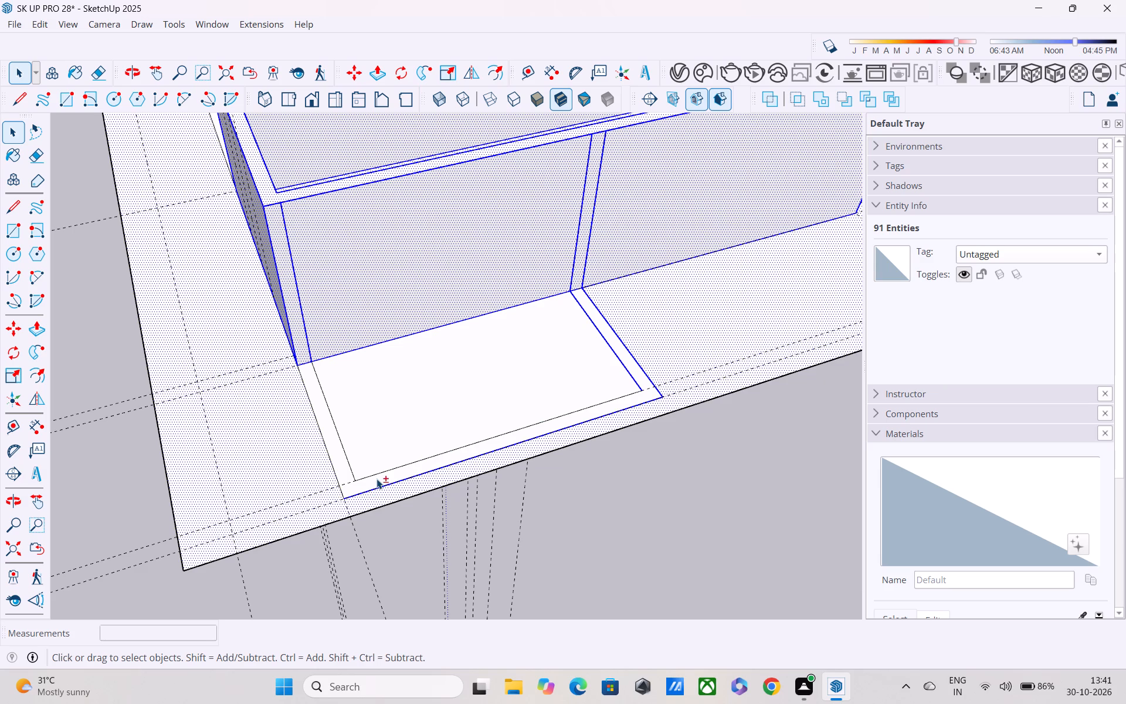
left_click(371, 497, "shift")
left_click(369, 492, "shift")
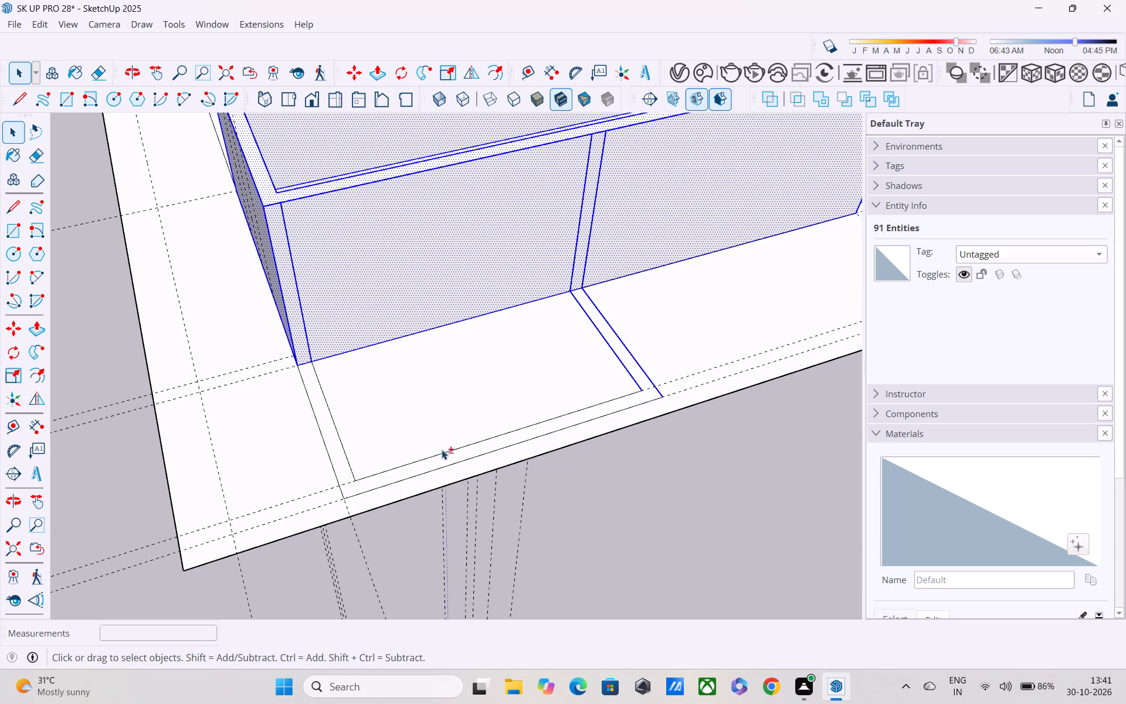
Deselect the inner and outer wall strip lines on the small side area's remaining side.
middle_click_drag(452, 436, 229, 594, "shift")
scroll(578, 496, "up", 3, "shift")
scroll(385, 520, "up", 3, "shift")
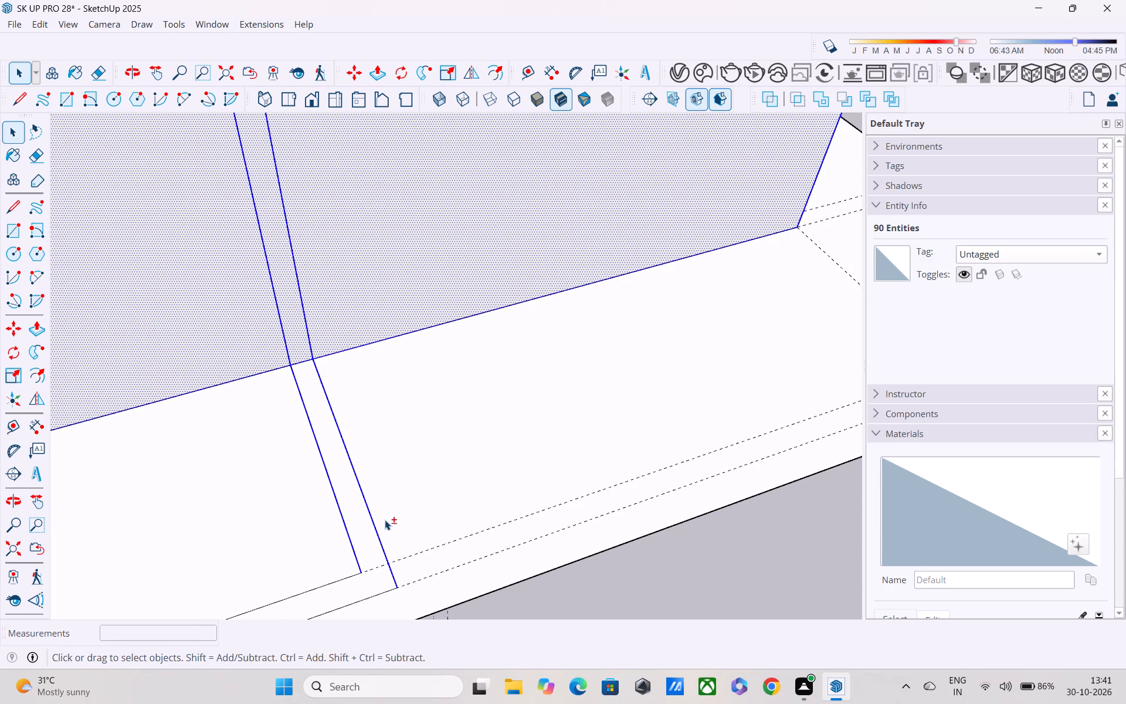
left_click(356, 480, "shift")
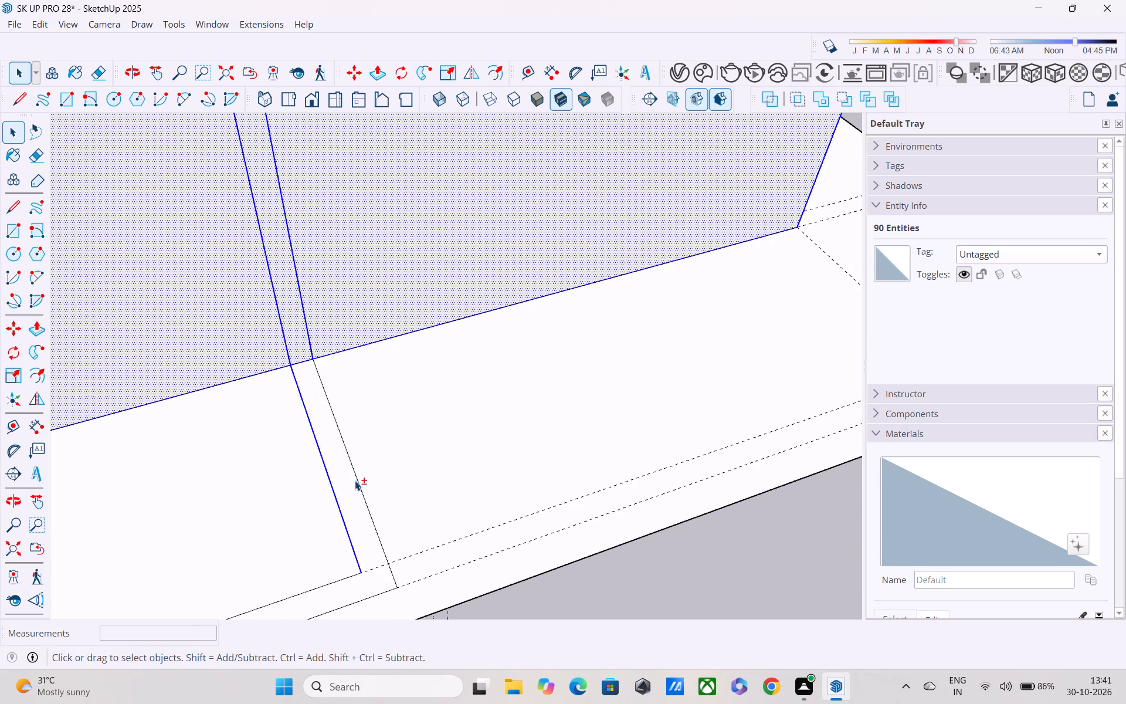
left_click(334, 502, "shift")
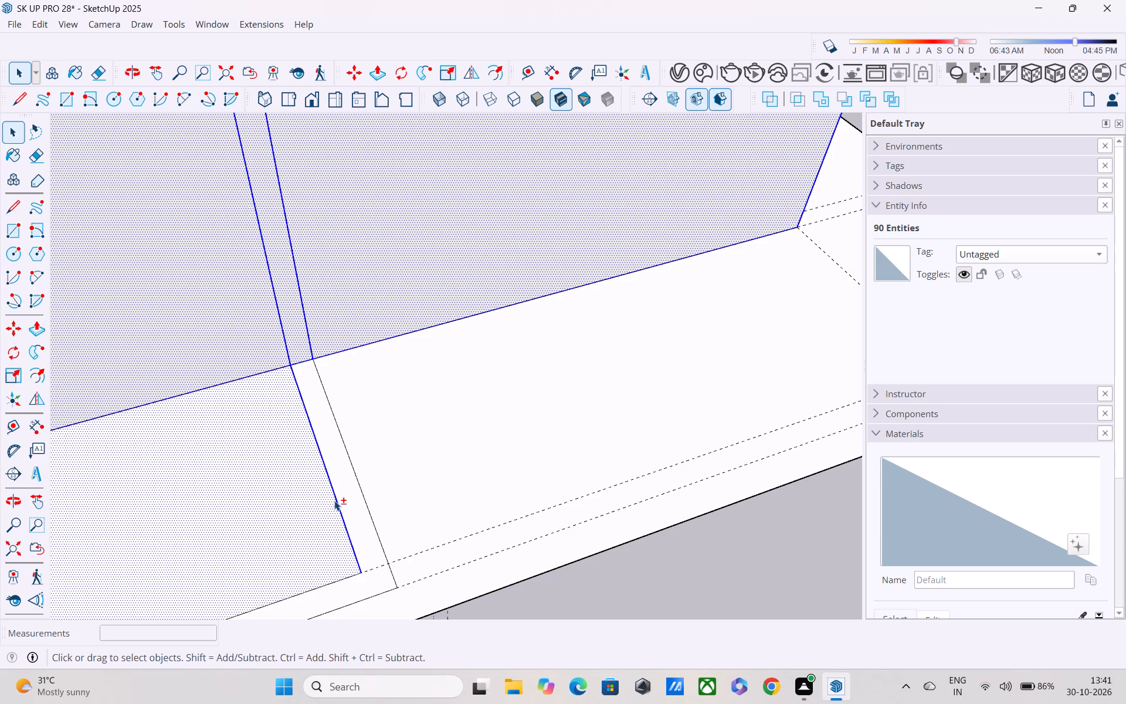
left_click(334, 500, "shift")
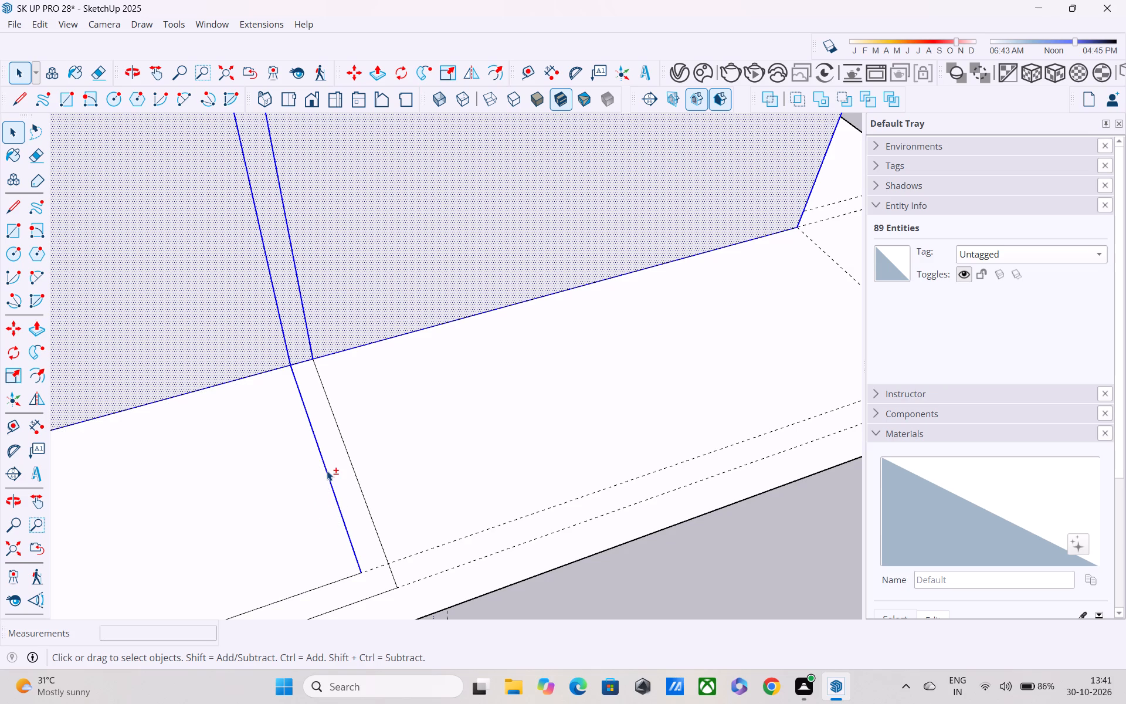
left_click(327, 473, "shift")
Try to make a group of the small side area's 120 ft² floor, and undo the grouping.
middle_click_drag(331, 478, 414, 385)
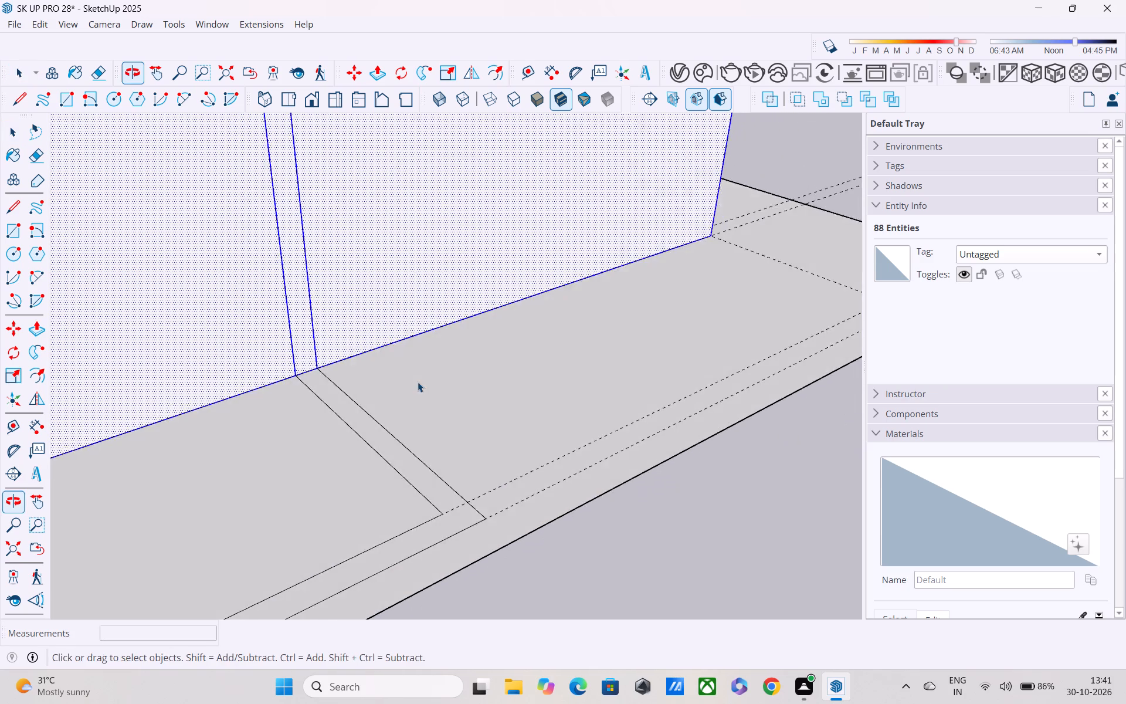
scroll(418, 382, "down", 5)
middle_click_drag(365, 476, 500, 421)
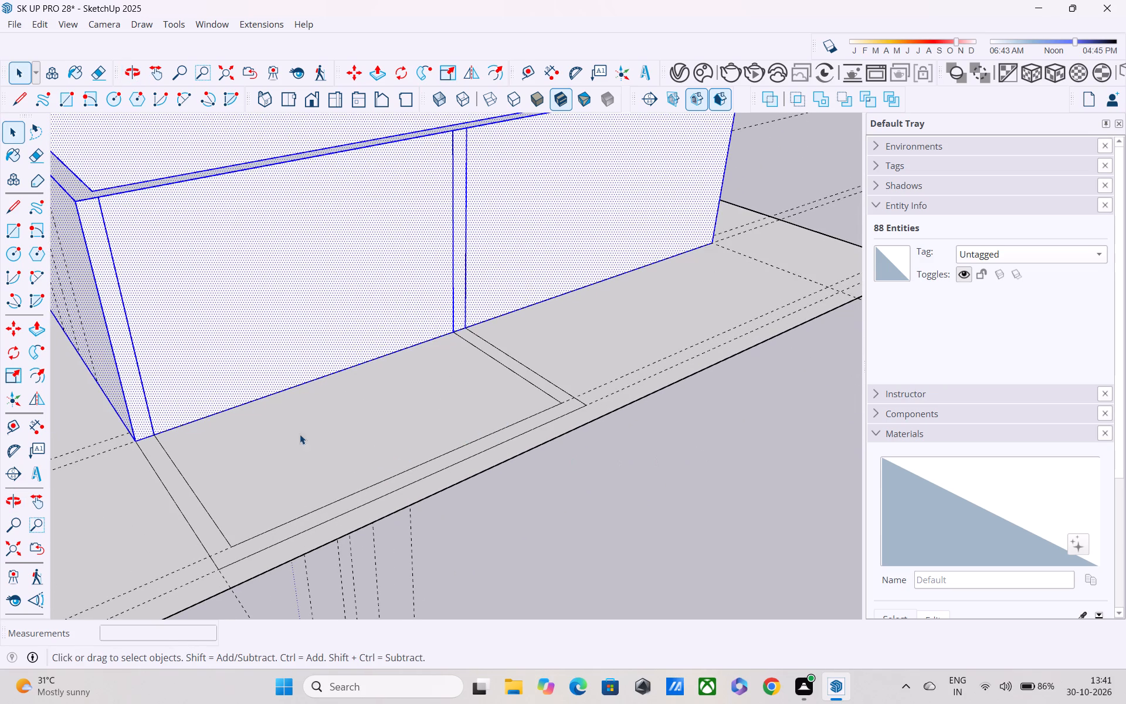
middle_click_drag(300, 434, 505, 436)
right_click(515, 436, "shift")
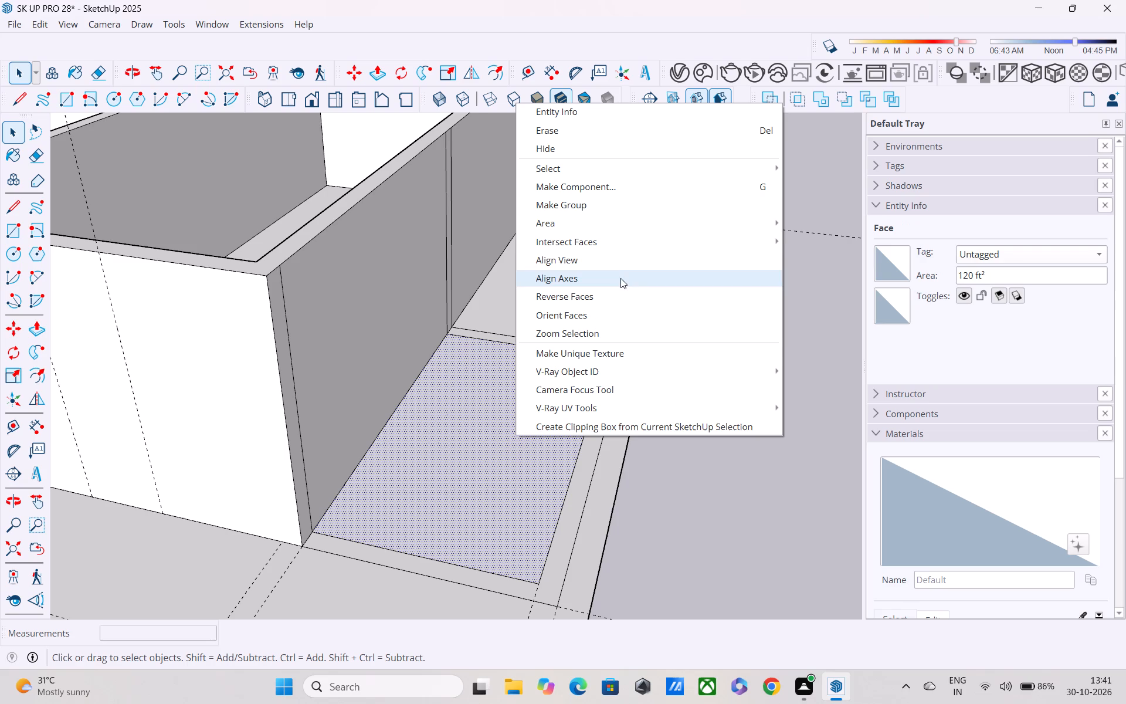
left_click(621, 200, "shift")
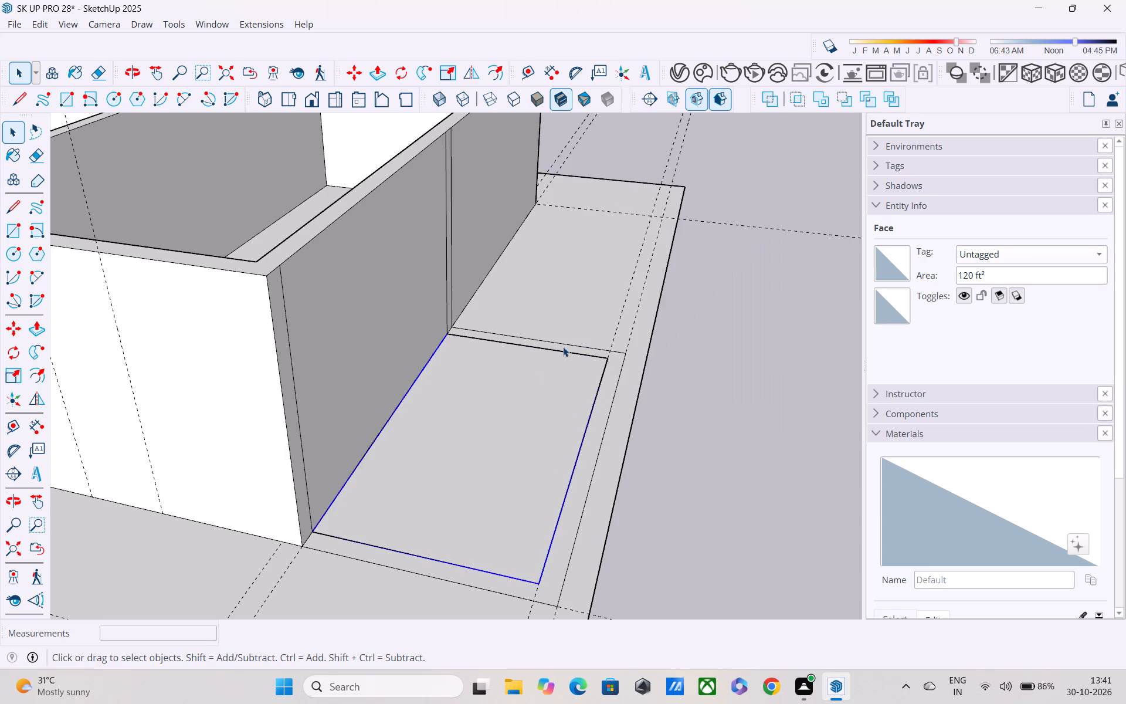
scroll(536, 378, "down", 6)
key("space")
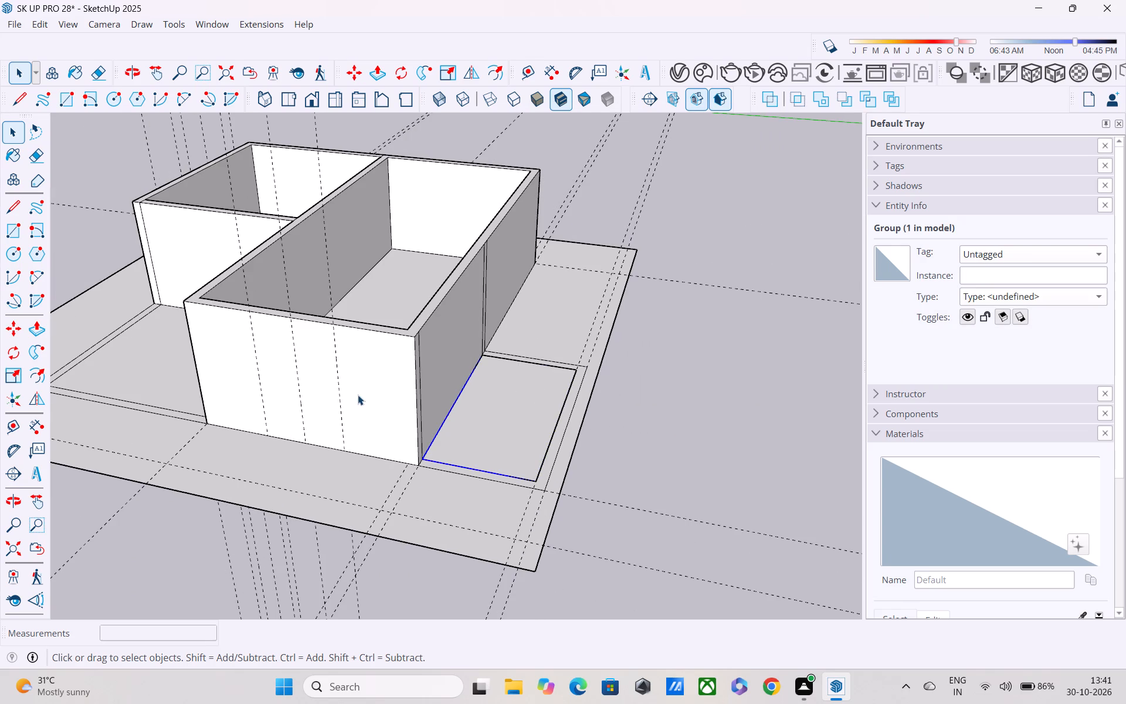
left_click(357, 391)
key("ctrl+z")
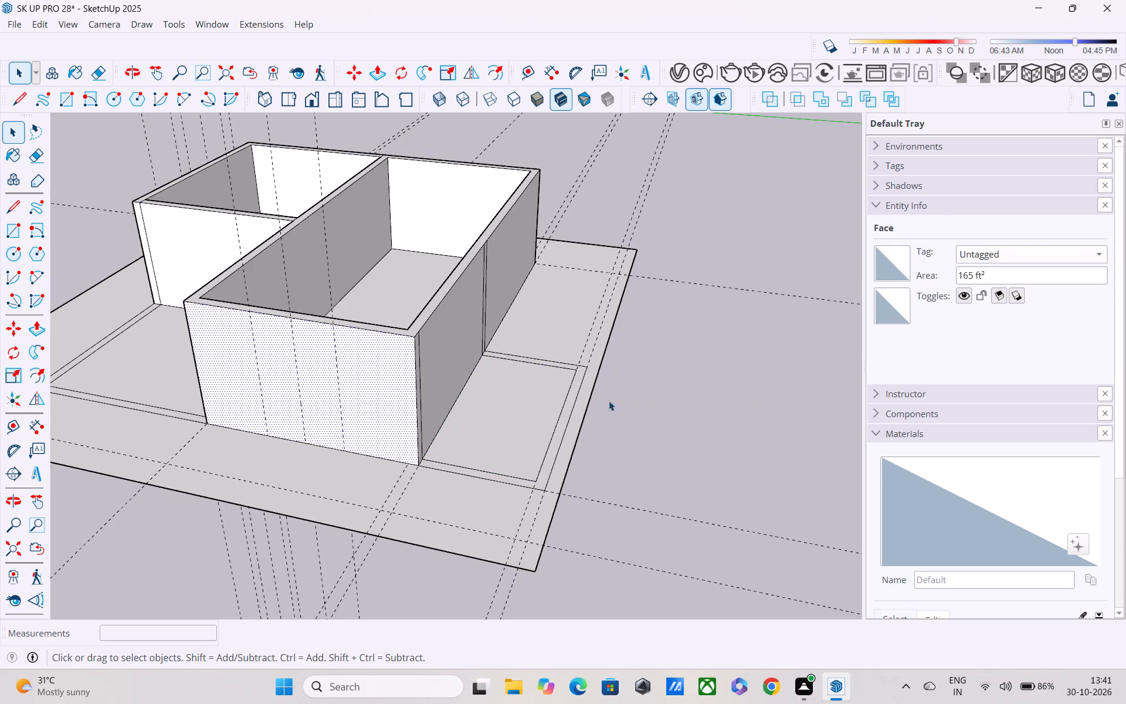
Select all the connected house geometry, excluding the small side area's floor and the base's surrounding face.
triple_click(435, 351)
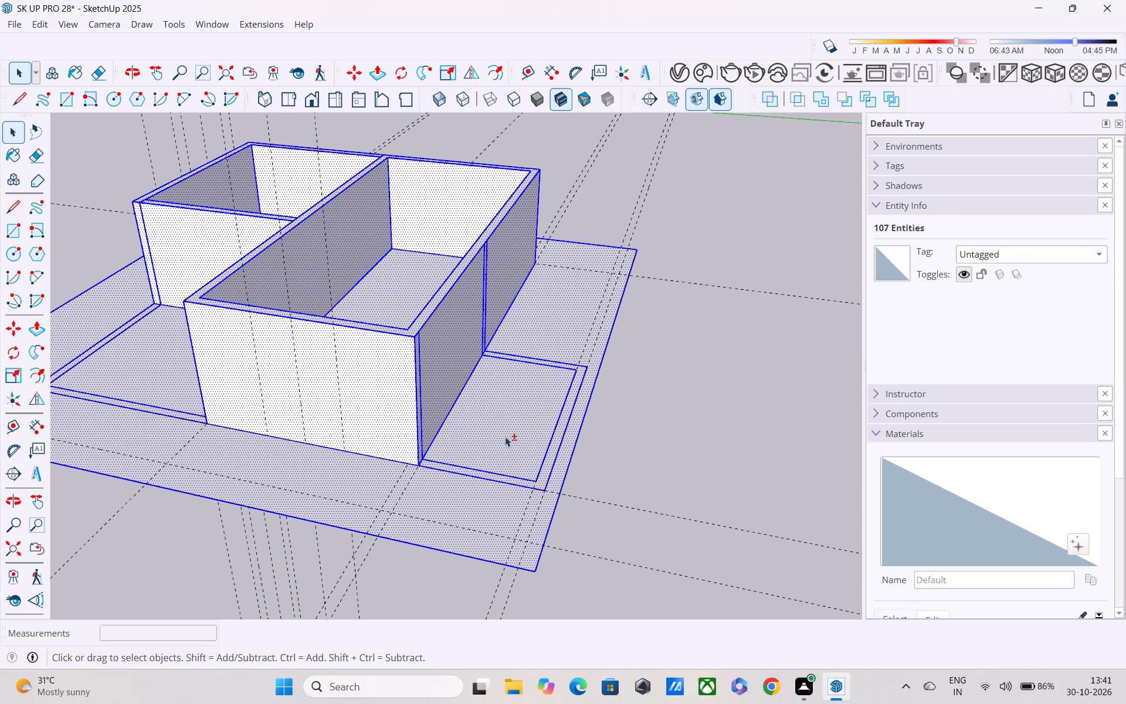
left_click(505, 436, "shift")
left_click(502, 503, "shift")
Deselect the small side area's flat wall strip and its inner and outer lines on all three sides, keeping the area's floor unselected.
left_click_drag(545, 338, 599, 479, "shift")
left_click_drag(575, 362, 585, 392, "shift")
left_click(579, 383, "shift")
left_click(578, 377, "shift")
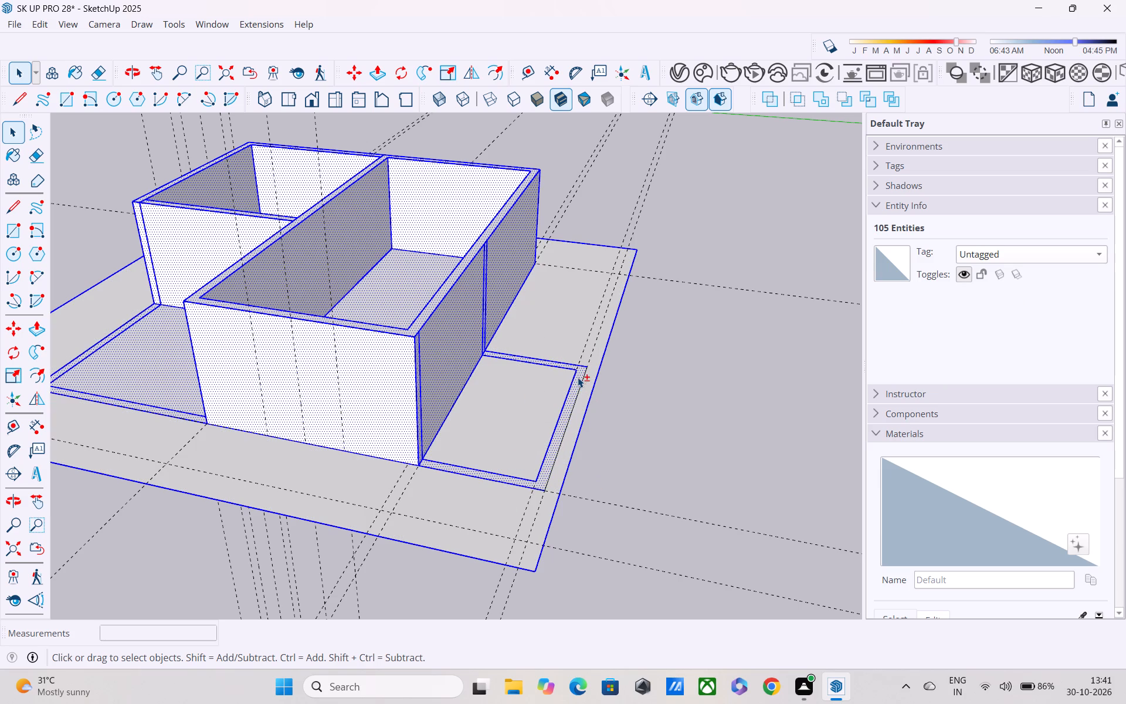
left_click(574, 367, "shift")
left_click(571, 369, "shift")
left_click(571, 379, "shift")
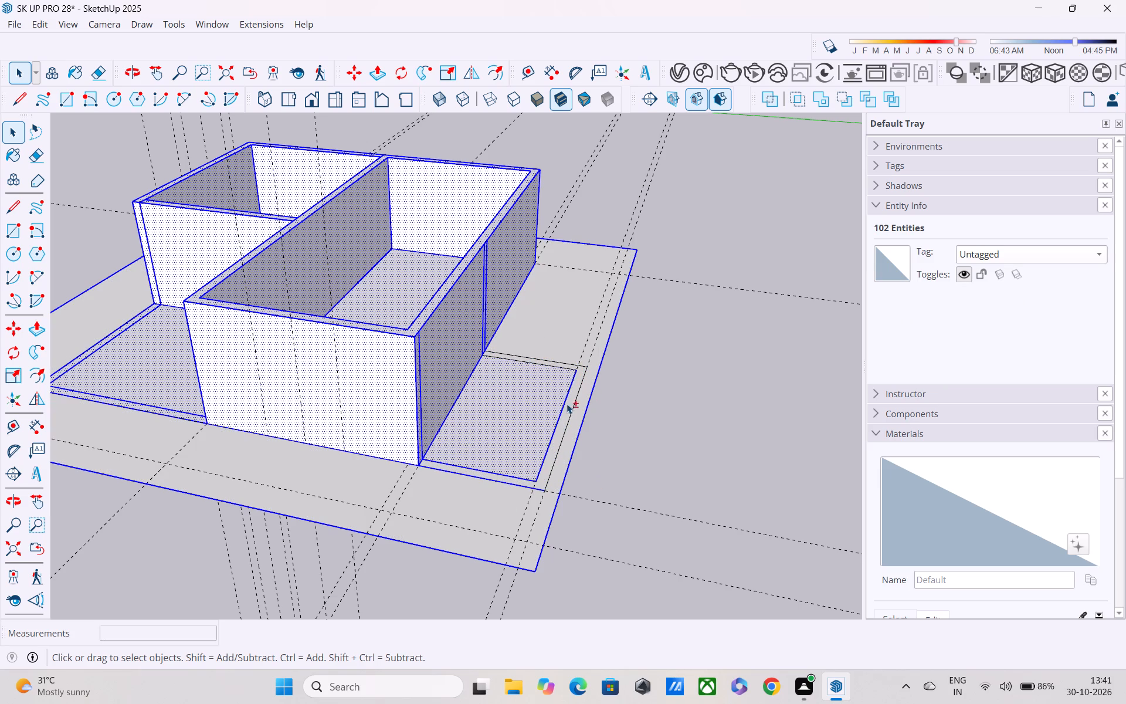
left_click(525, 463, "shift")
left_click(525, 473, "shift")
left_click(525, 486, "shift")
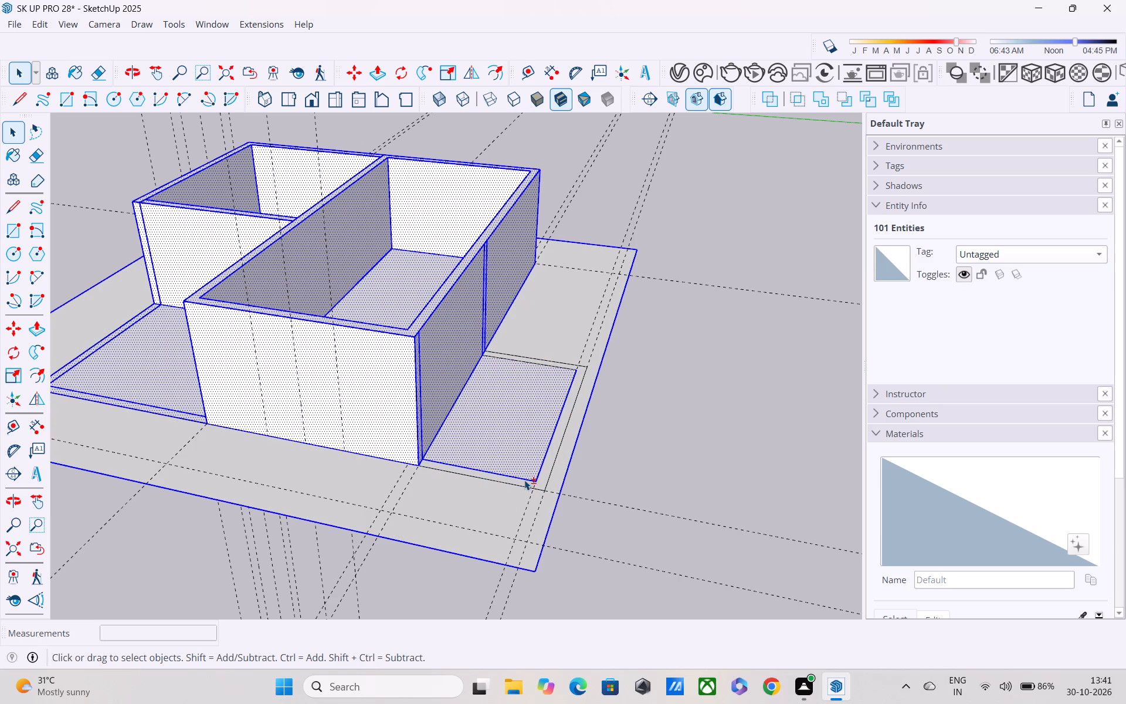
left_click(524, 480, "shift")
left_click(524, 473, "shift")
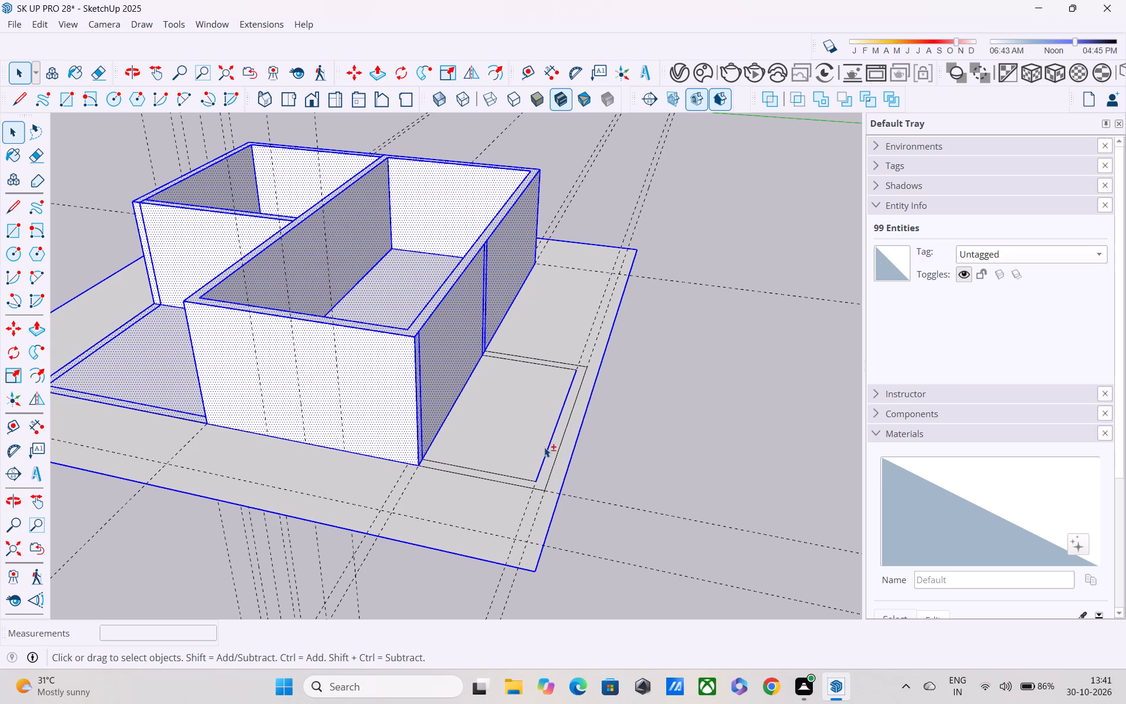
left_click(552, 432, "shift")
Deselect the base's four outer edges.
left_click(569, 460, "shift")
middle_click_drag(559, 494, 571, 467, "shift")
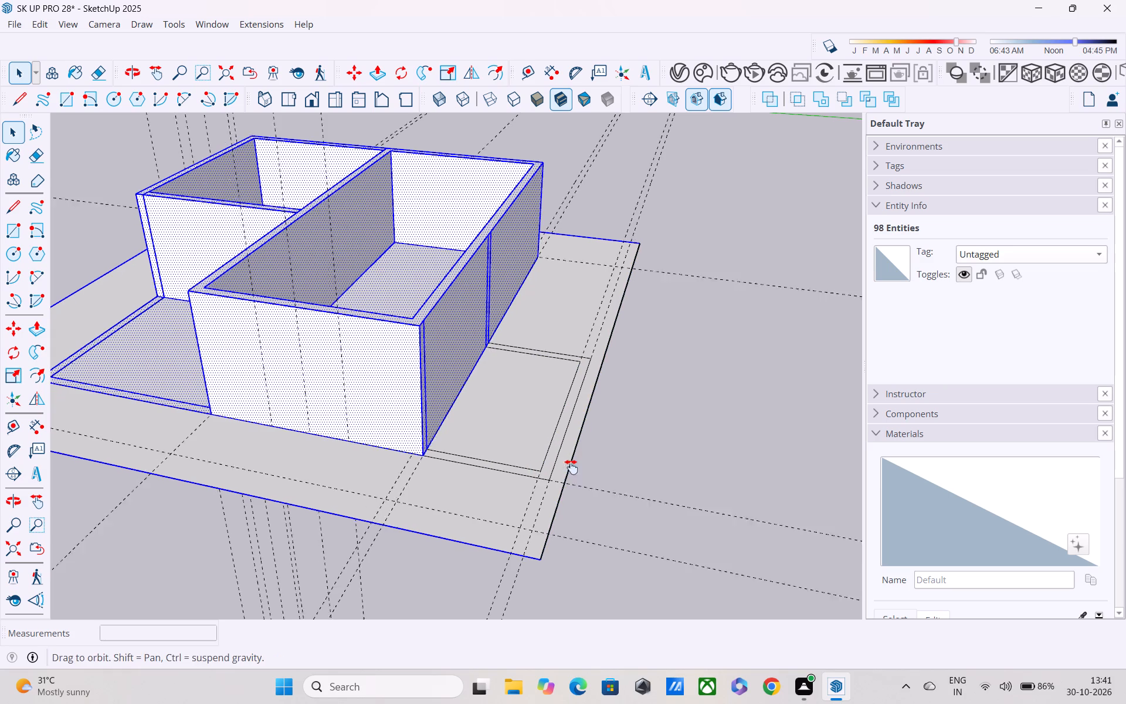
middle_click_drag(571, 467, 586, 423, "shift")
left_click(562, 490, "shift")
middle_click_drag(421, 463, 810, 485, "shift")
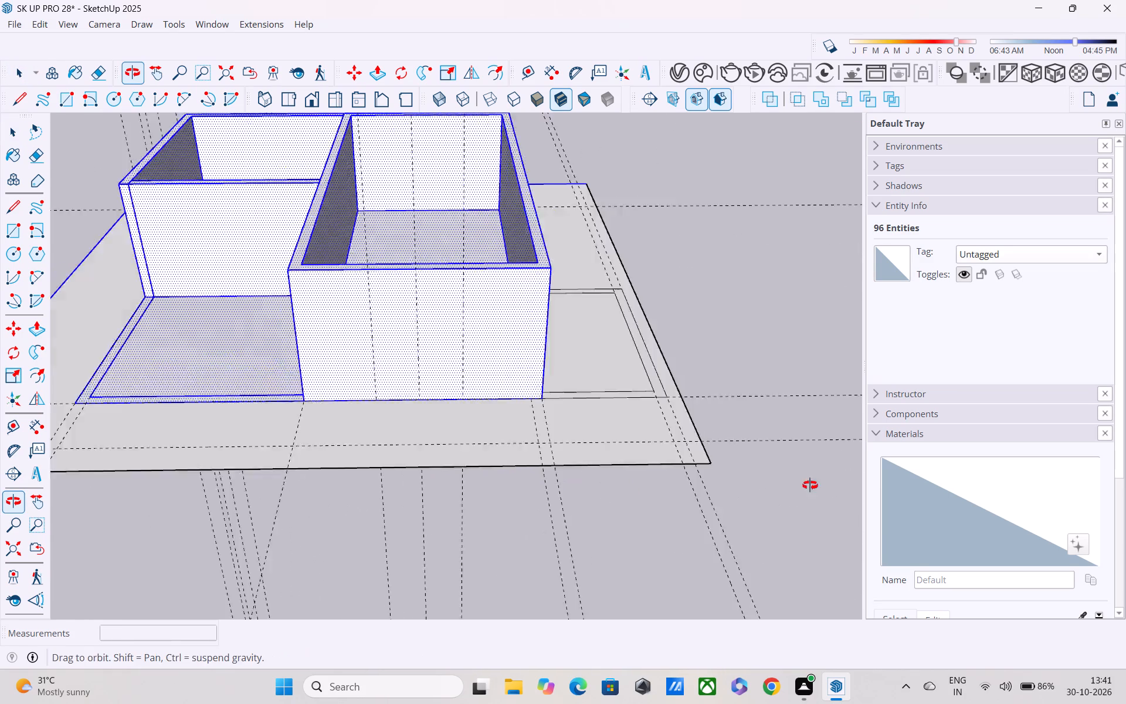
middle_click_drag(810, 485, 1009, 485, "shift")
middle_click_drag(455, 513, 487, 324, "shift")
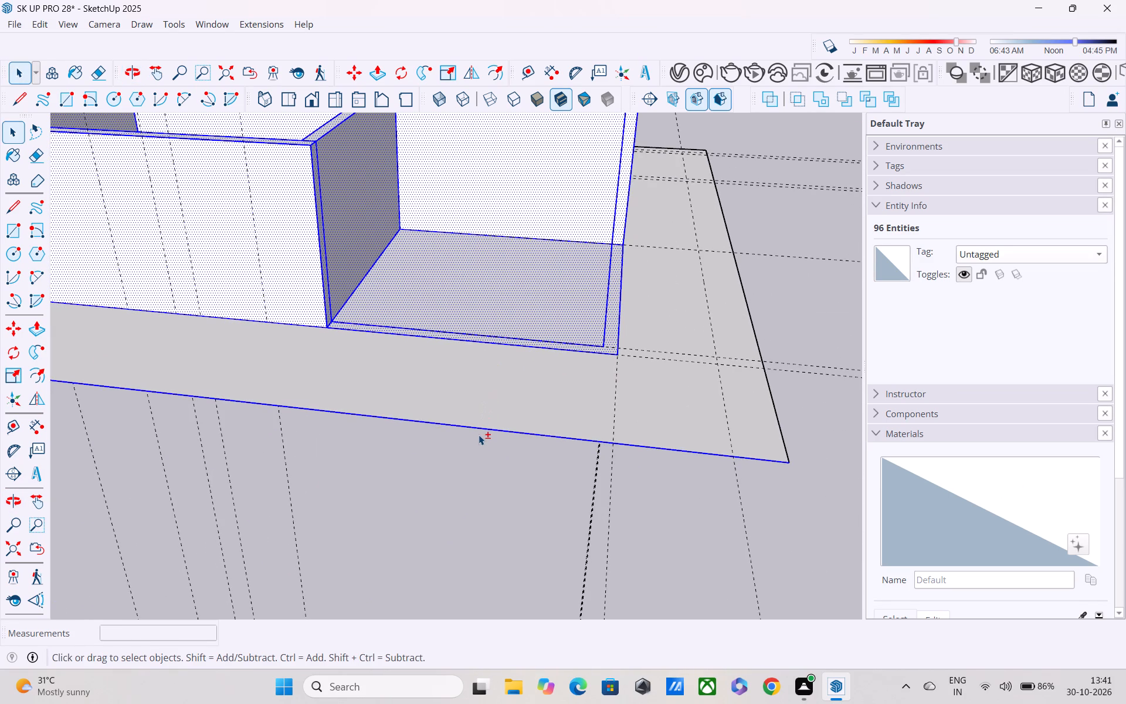
left_click(477, 428, "shift")
middle_click_drag(472, 431, 489, 441, "shift")
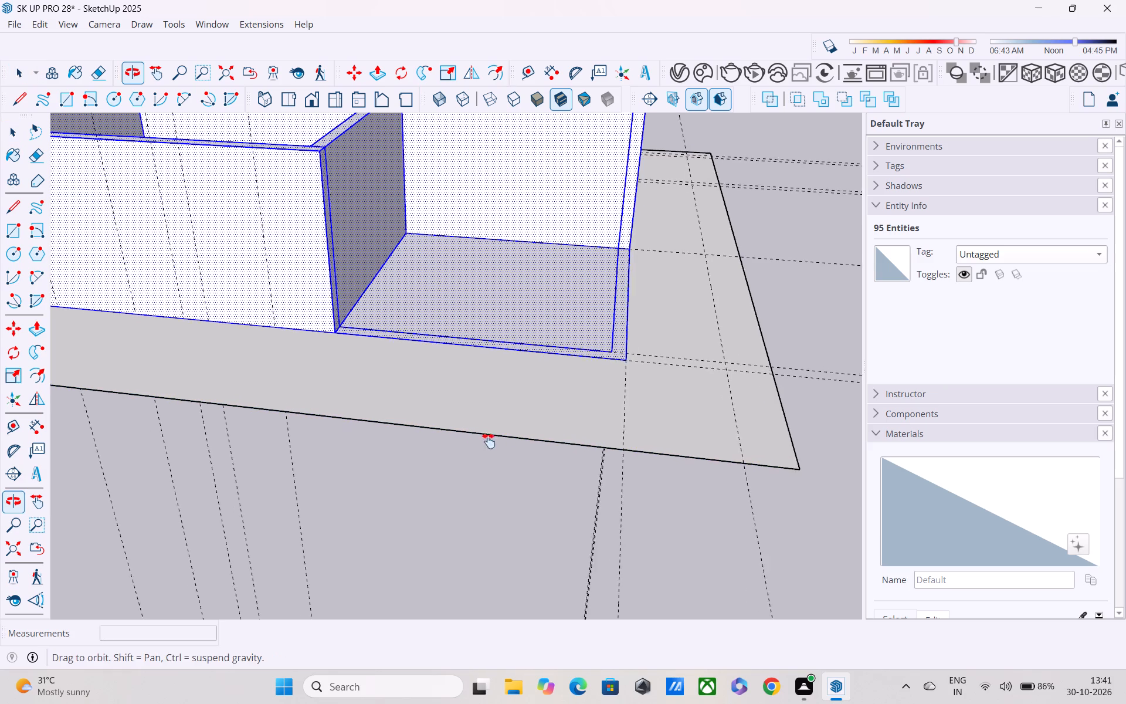
middle_click_drag(489, 441, 625, 463, "shift")
scroll(620, 456, "down", 4, "shift")
middle_click_drag(535, 453, 763, 463, "shift")
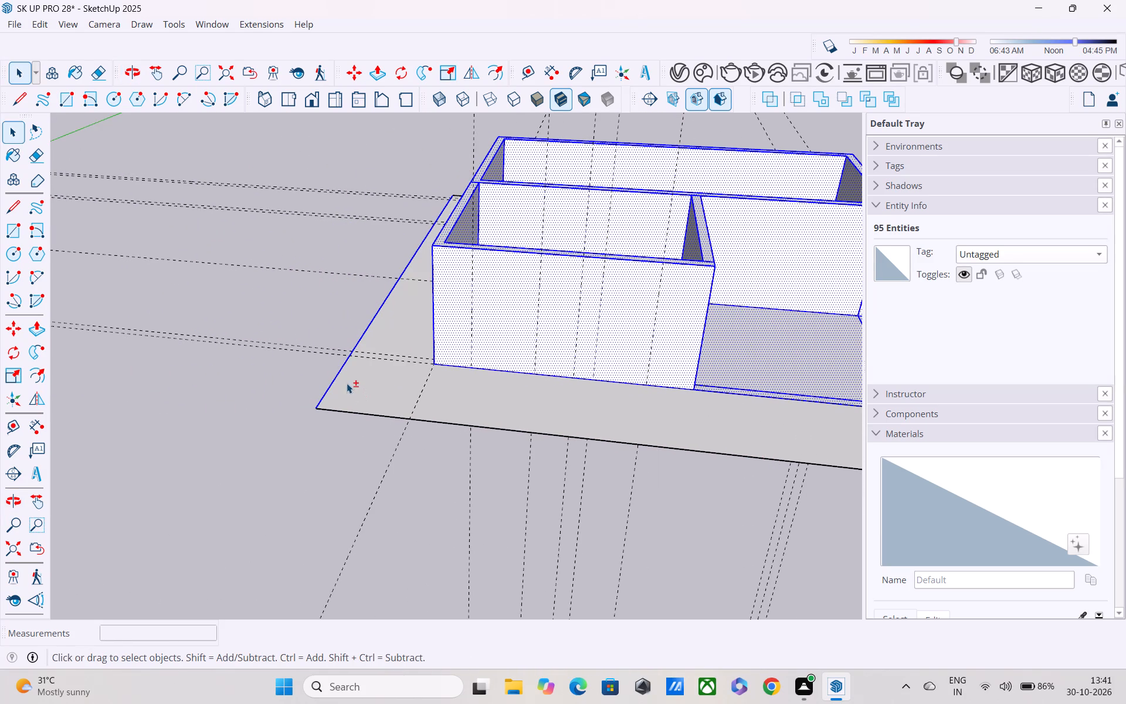
left_click(342, 365, "shift")
Deselect the floors of the smaller room, the open corner area and the long room.
middle_click_drag(382, 404, 394, 641, "shift")
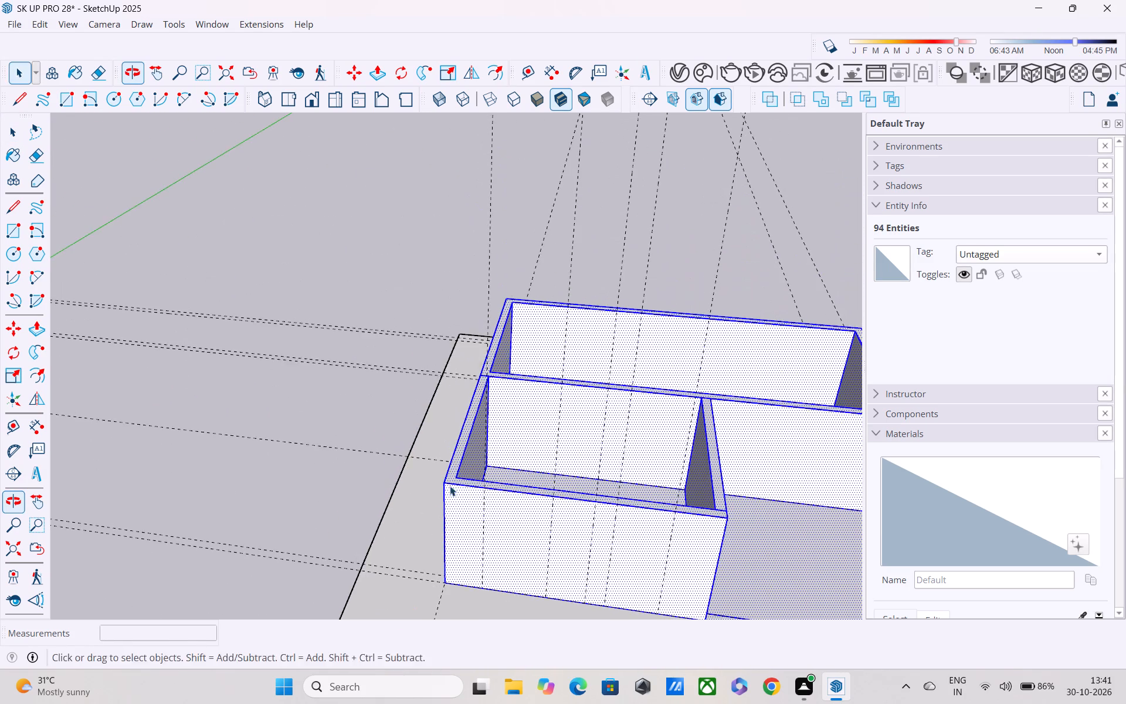
middle_click_drag(450, 486, 345, 523)
scroll(569, 385, "up", 2, "shift")
scroll(463, 410, "up", 4, "shift")
left_click(463, 411, "shift")
middle_click_drag(476, 417, 148, 482, "shift")
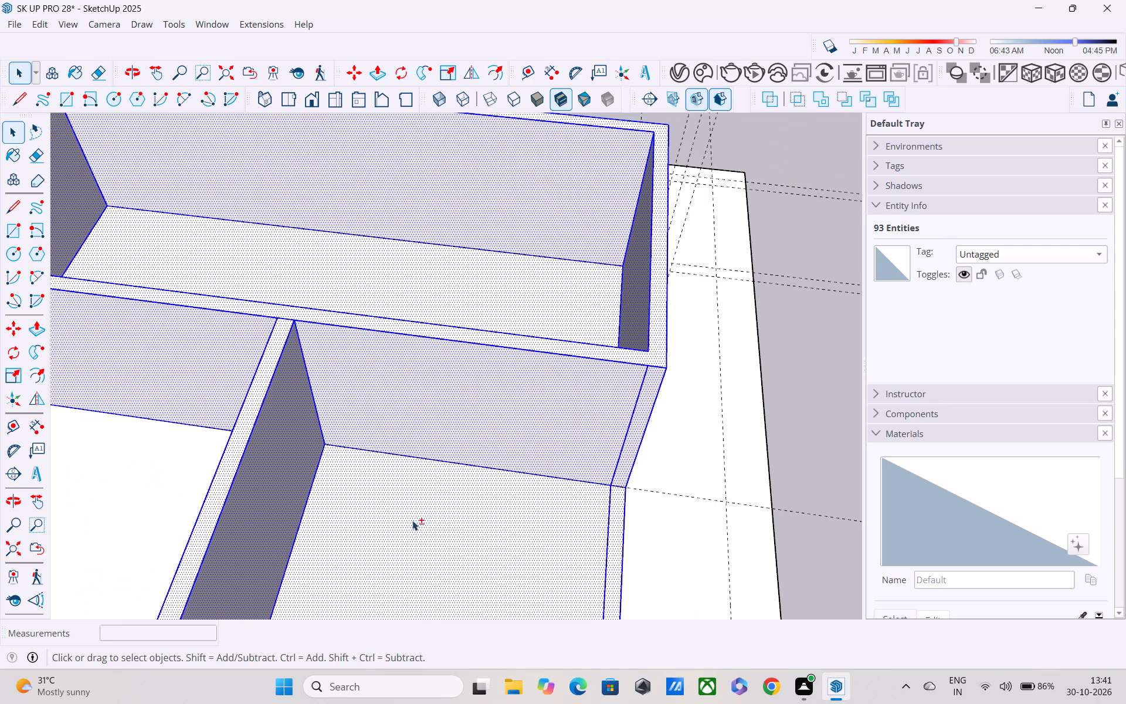
left_click(412, 519, "shift")
left_click(415, 285, "shift")
Examine the selected walls and corner-area wall strip from all sides of the house for stray floor faces or base edges.
middle_click_drag(442, 341, 429, 250, "shift")
scroll(429, 250, "up", 1, "shift")
scroll(429, 250, "down", 6, "shift")
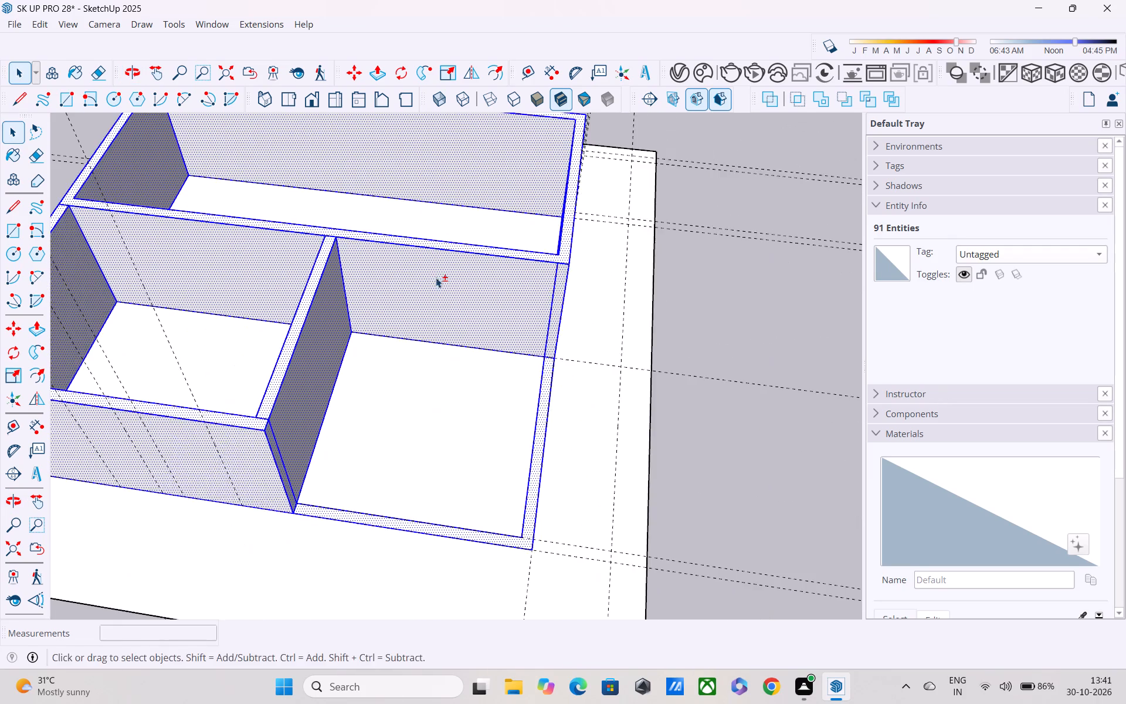
middle_click_drag(400, 374, 727, 237, "shift")
middle_click_drag(573, 278, 689, 361, "shift")
middle_click_drag(396, 360, 491, 386)
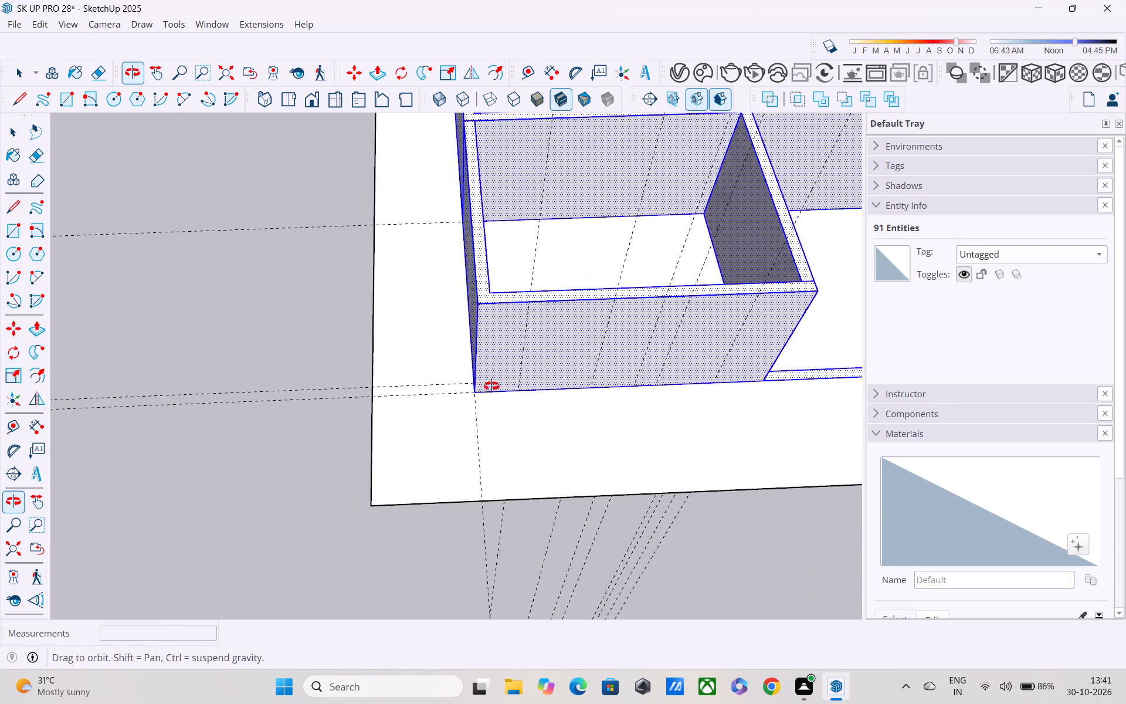
middle_click_drag(491, 386, 637, 285)
scroll(572, 297, "up", 3, "shift")
scroll(571, 298, "down", 1, "shift")
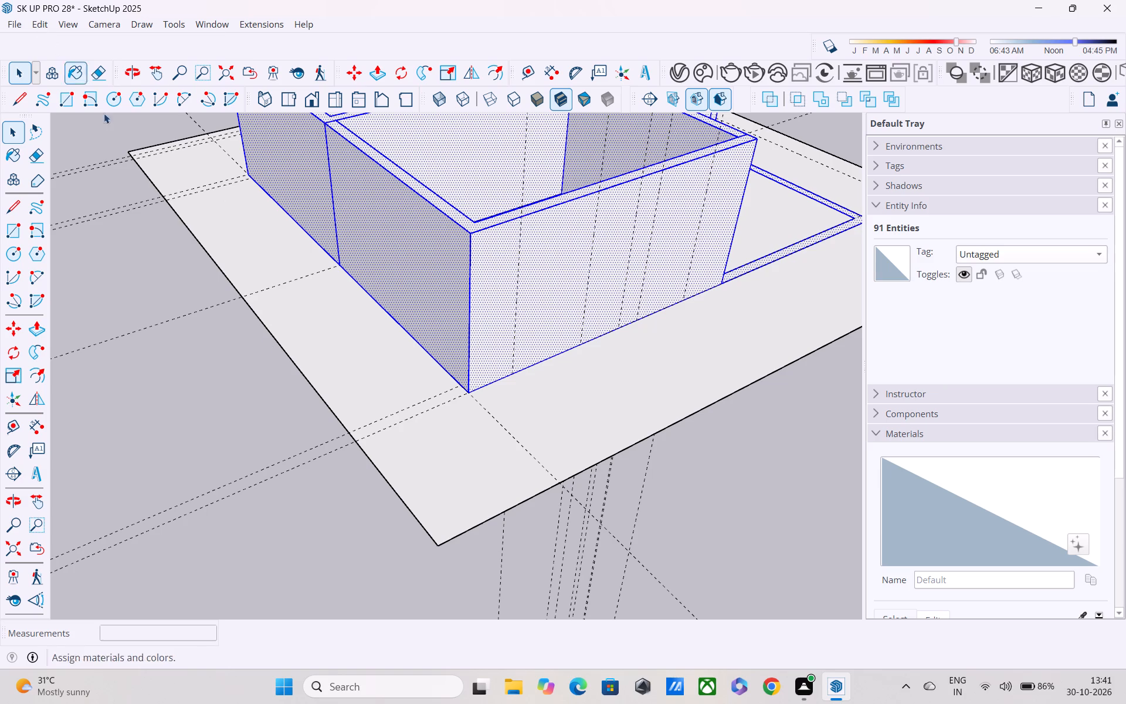
middle_click_drag(301, 401, 603, 583, "shift")
middle_click_drag(493, 442, 501, 453, "shift")
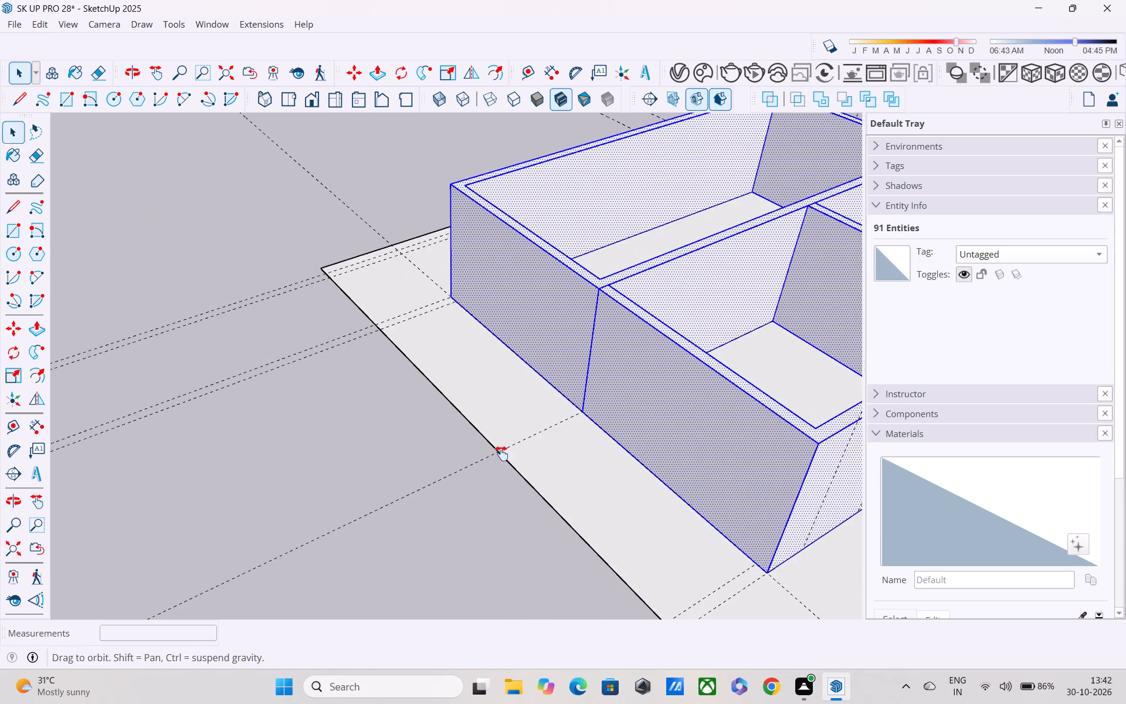
middle_click_drag(501, 453, 19, 368, "shift")
middle_click_drag(425, 346, 323, 346)
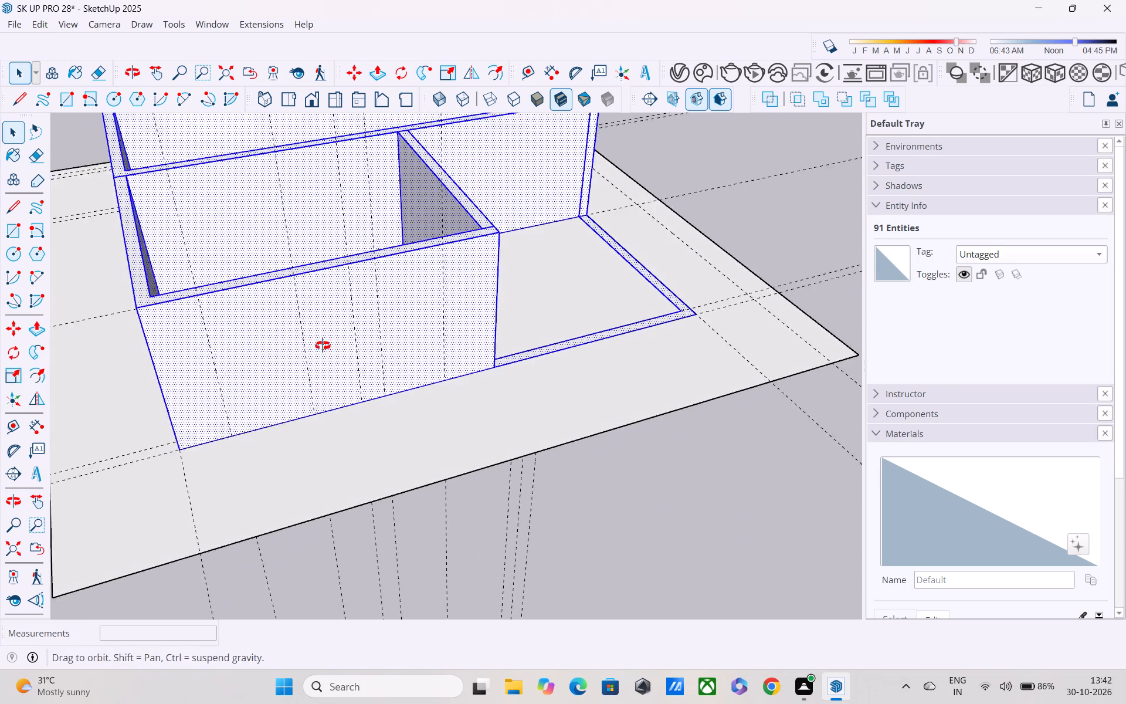
middle_click_drag(323, 346, 5, 304)
middle_click_drag(633, 378, 520, 478)
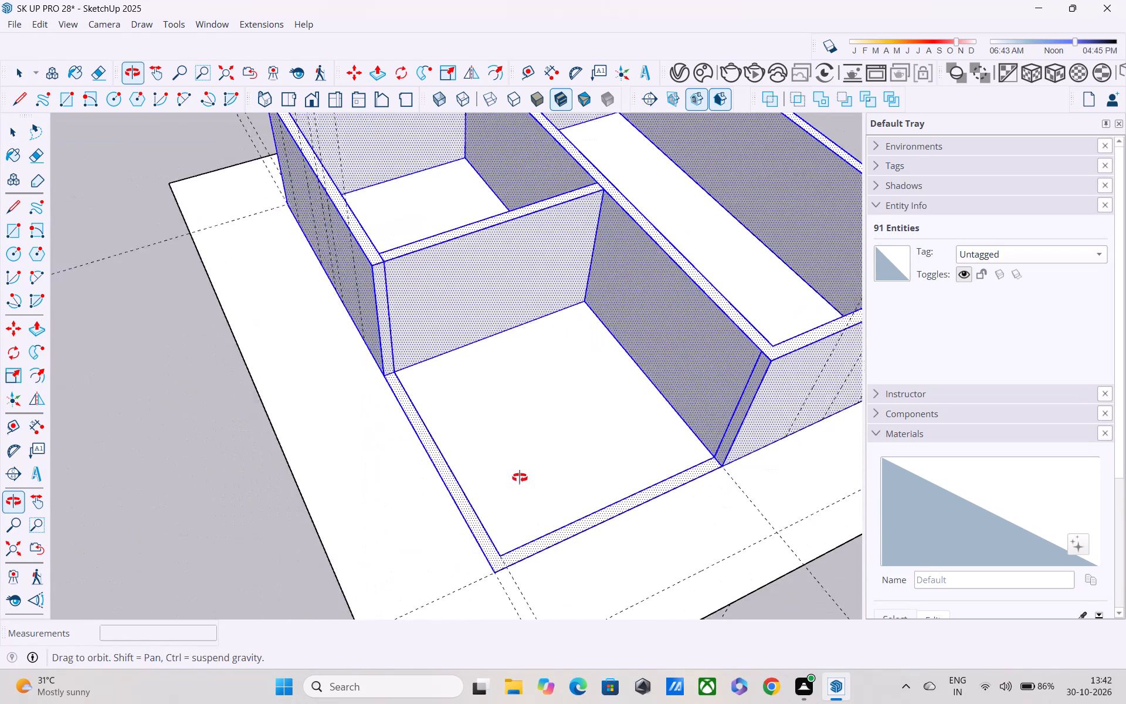
middle_click_drag(520, 478, 526, 444)
Make a group of the selected walls and the open corner area's wall strip.
left_click(40, 25, "shift")
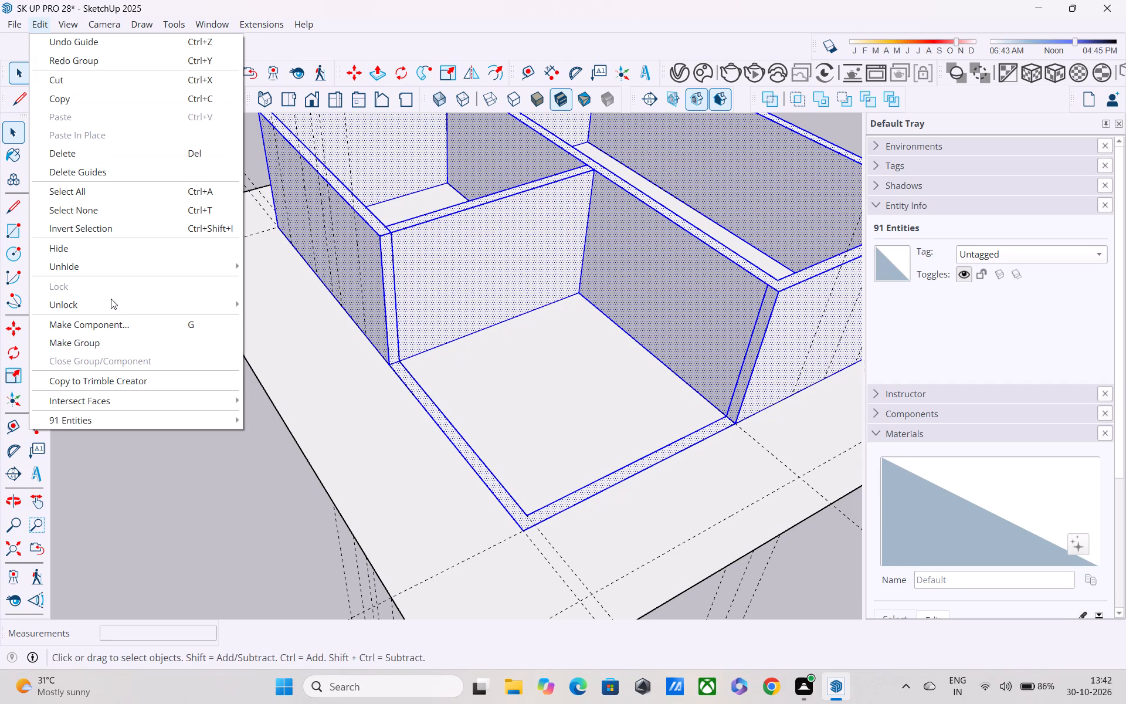
left_click(122, 340)
middle_click_drag(399, 367, 223, 367)
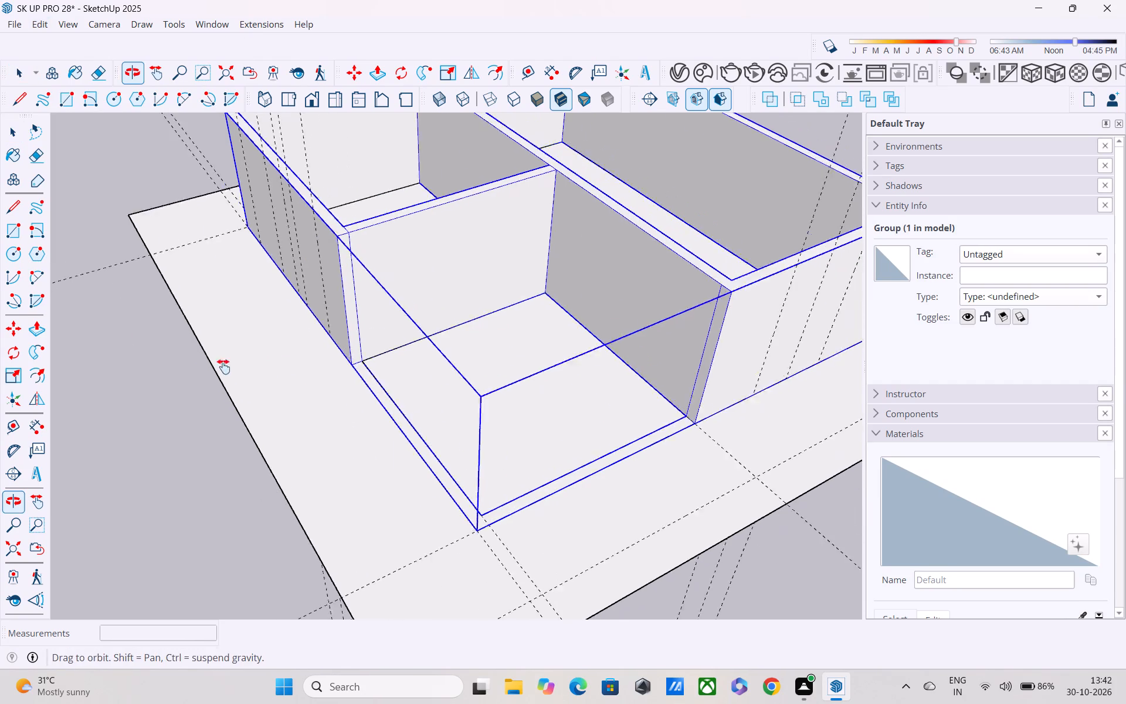
Copy the wall group to the open ground beyond the base, next to the green axis.
middle_click_drag(223, 367, 168, 365)
scroll(319, 407, "down", 2)
key("m")
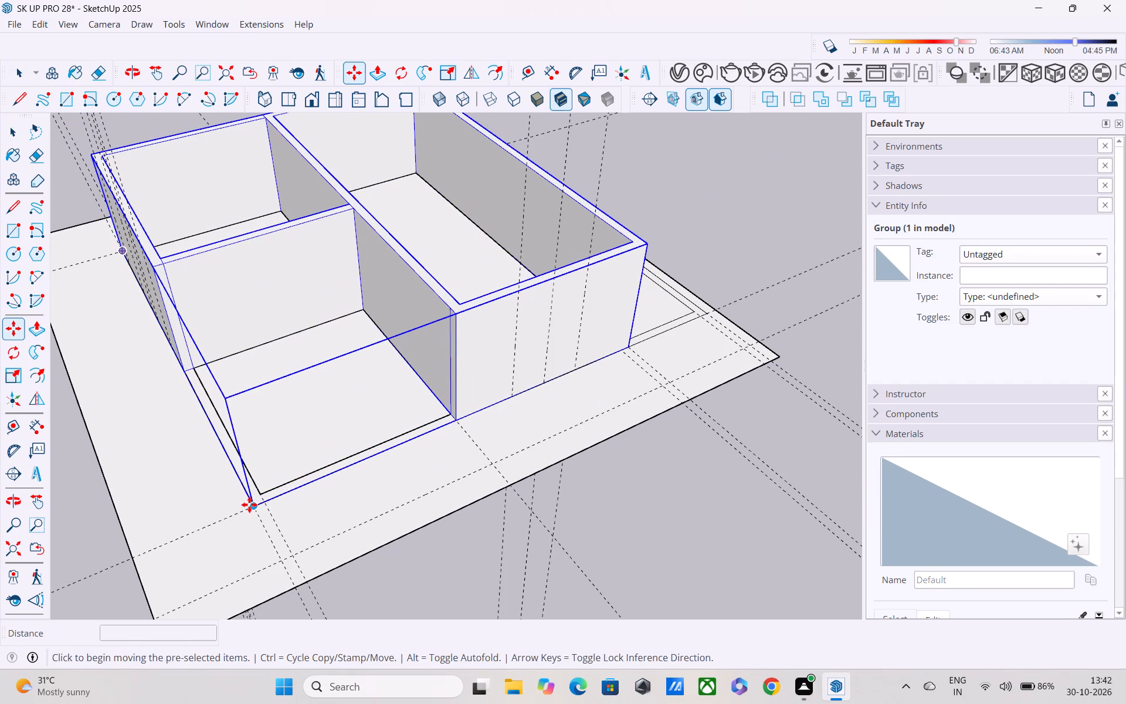
left_click(453, 413)
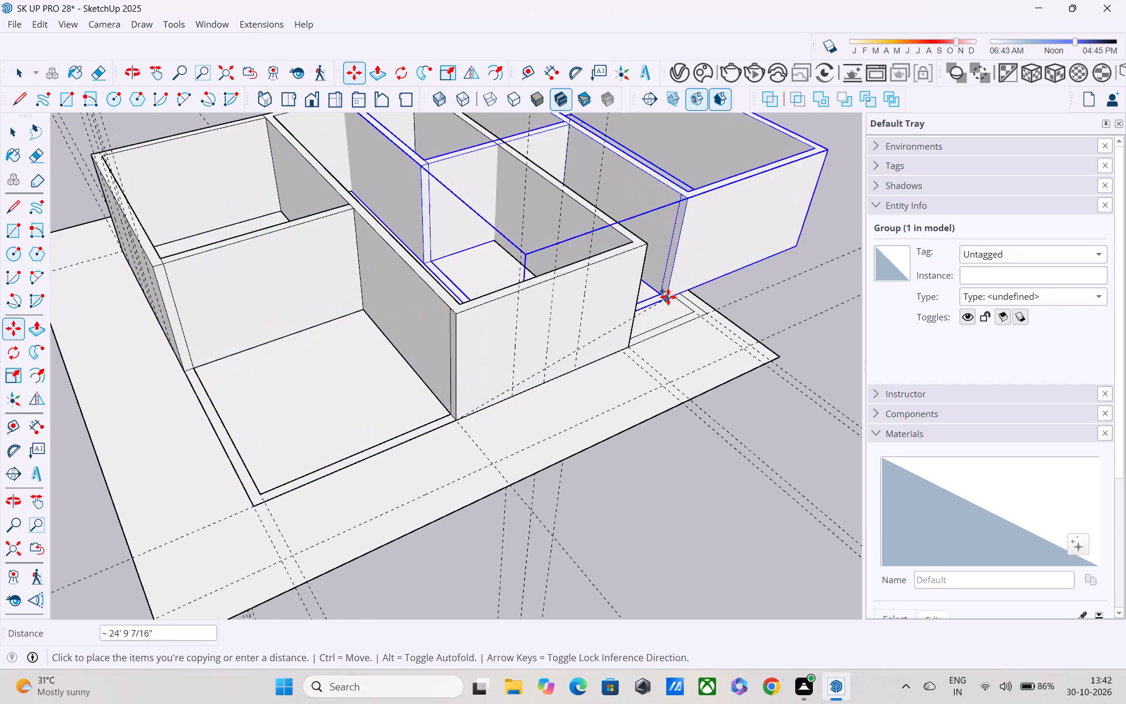
scroll(668, 297, "down", 3)
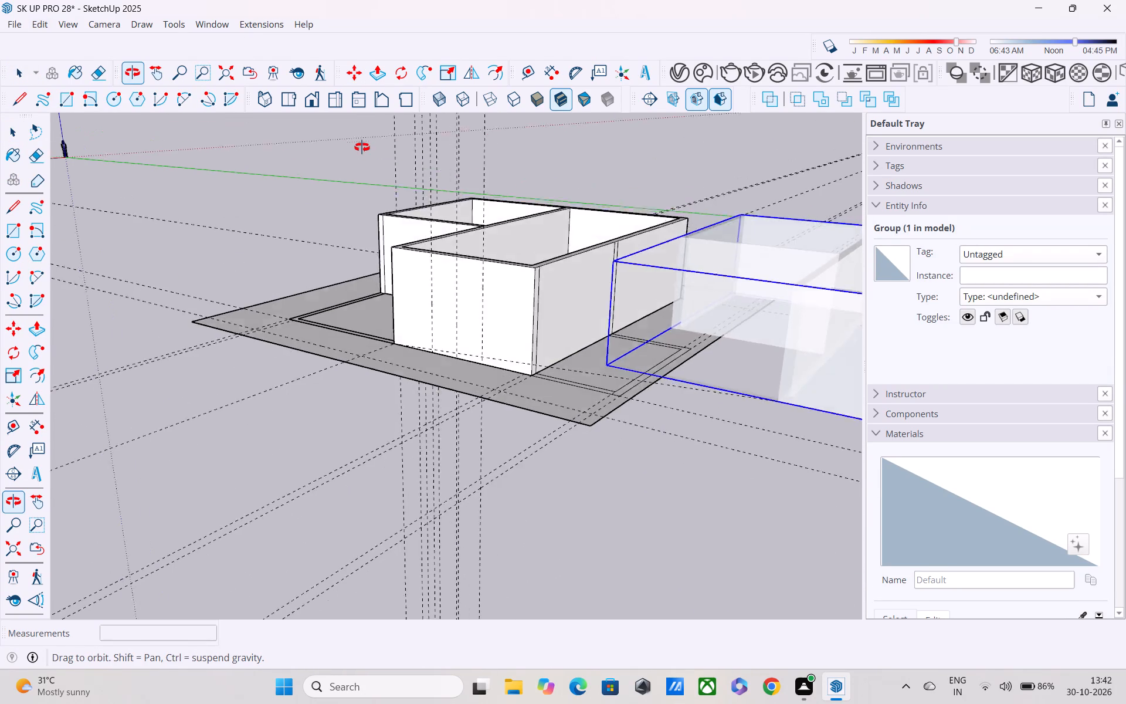
scroll(511, 397, "down", 2)
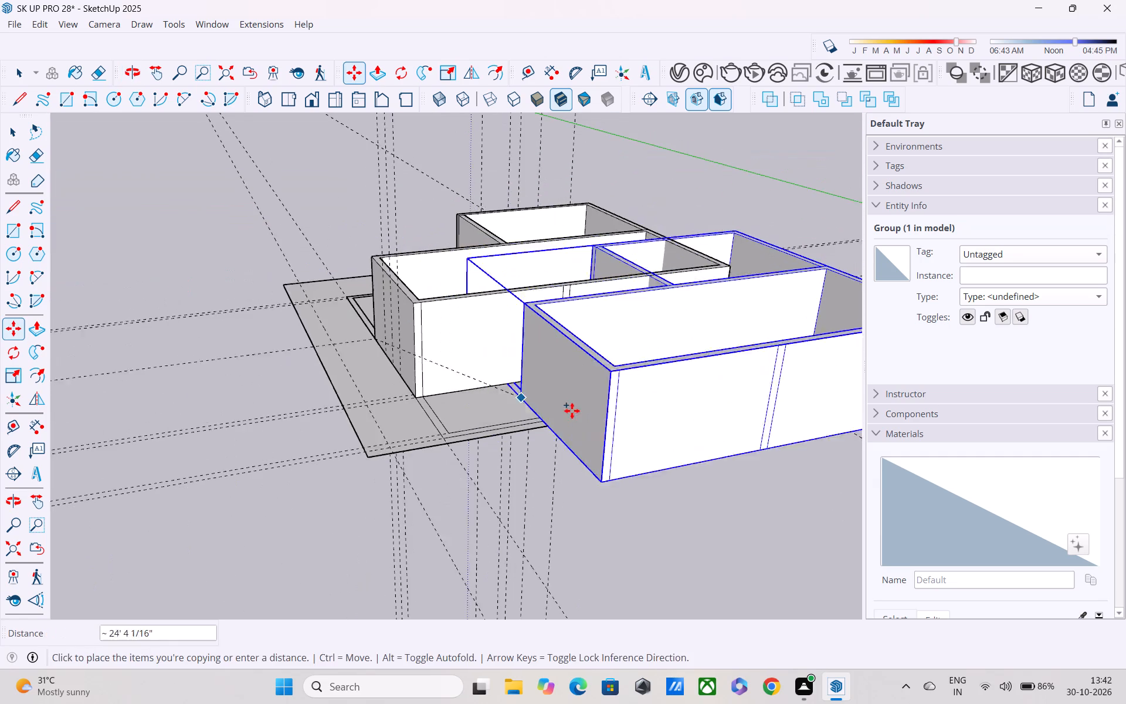
middle_click_drag(572, 411, 106, 241)
middle_click_drag(148, 289, 642, 387)
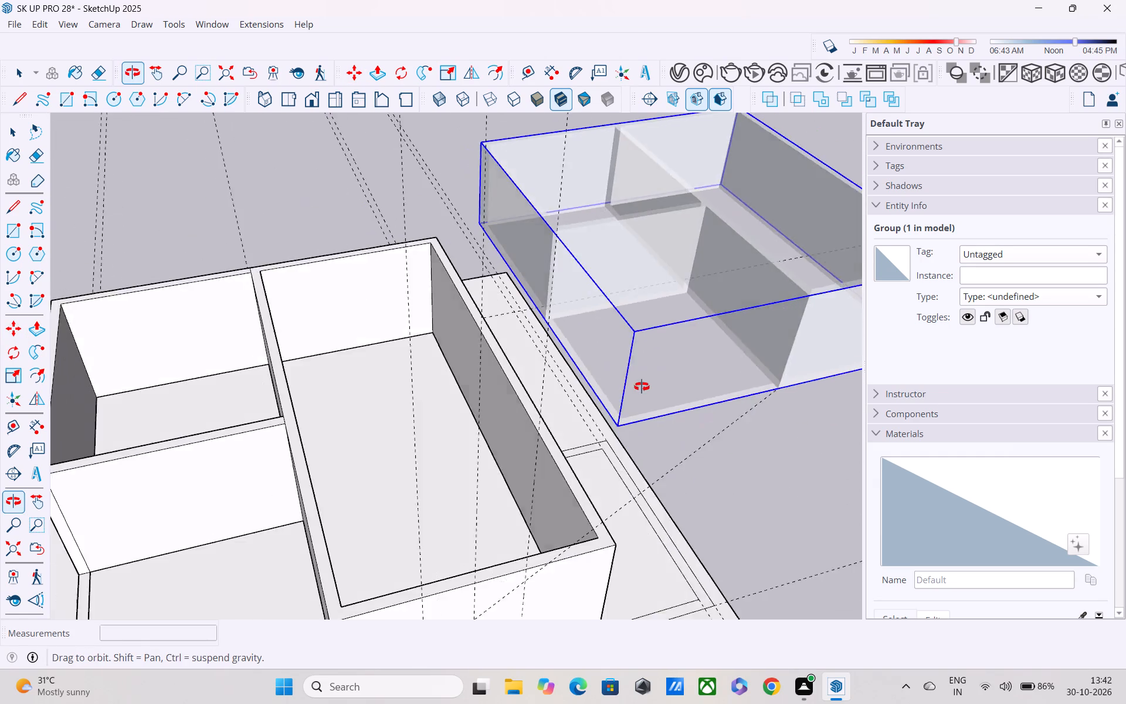
middle_click_drag(642, 387, 625, 322)
left_click(667, 164)
Examine the copied wall group from below, checking the underside of its walls and rooms.
middle_click_drag(672, 221, 608, 96)
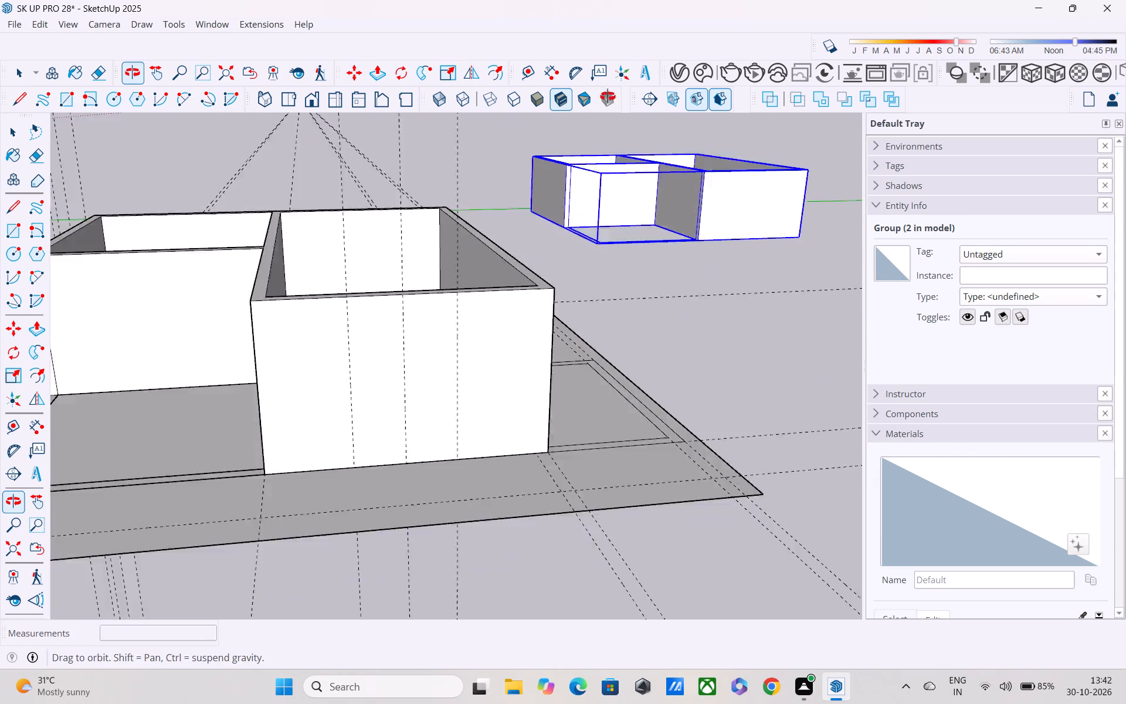
middle_click_drag(608, 96, 579, 8)
scroll(934, 689, "up", 4)
scroll(714, 504, "up", 8)
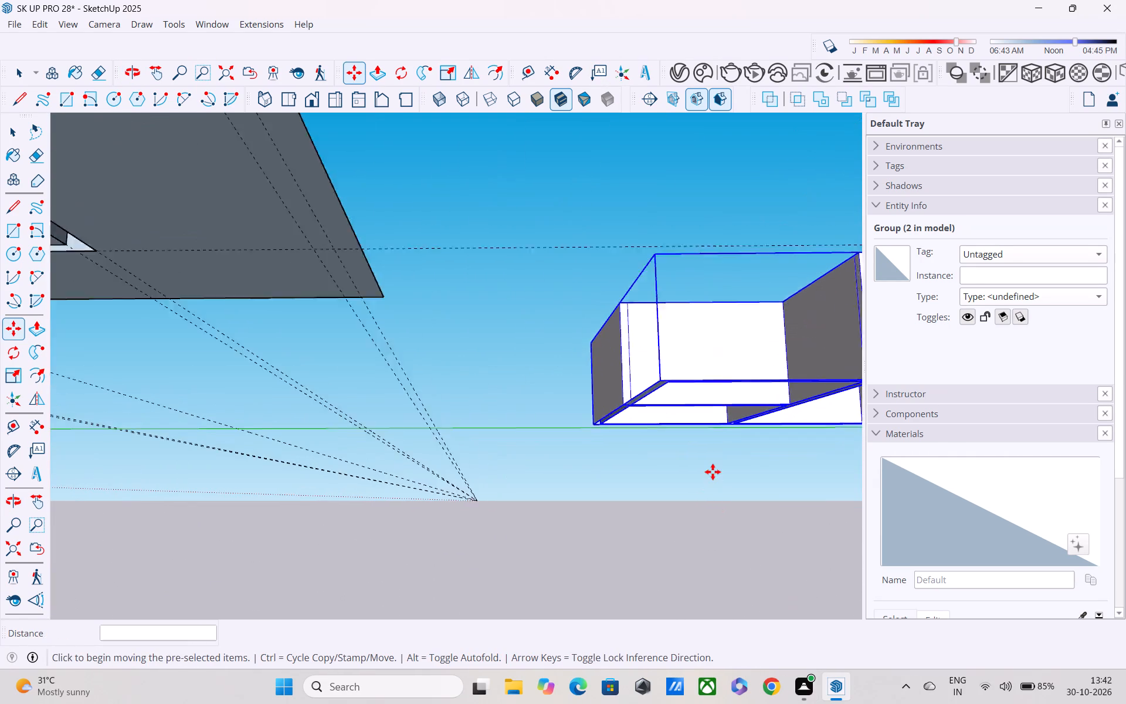
middle_click_drag(707, 462, 526, 171)
scroll(796, 483, "up", 1)
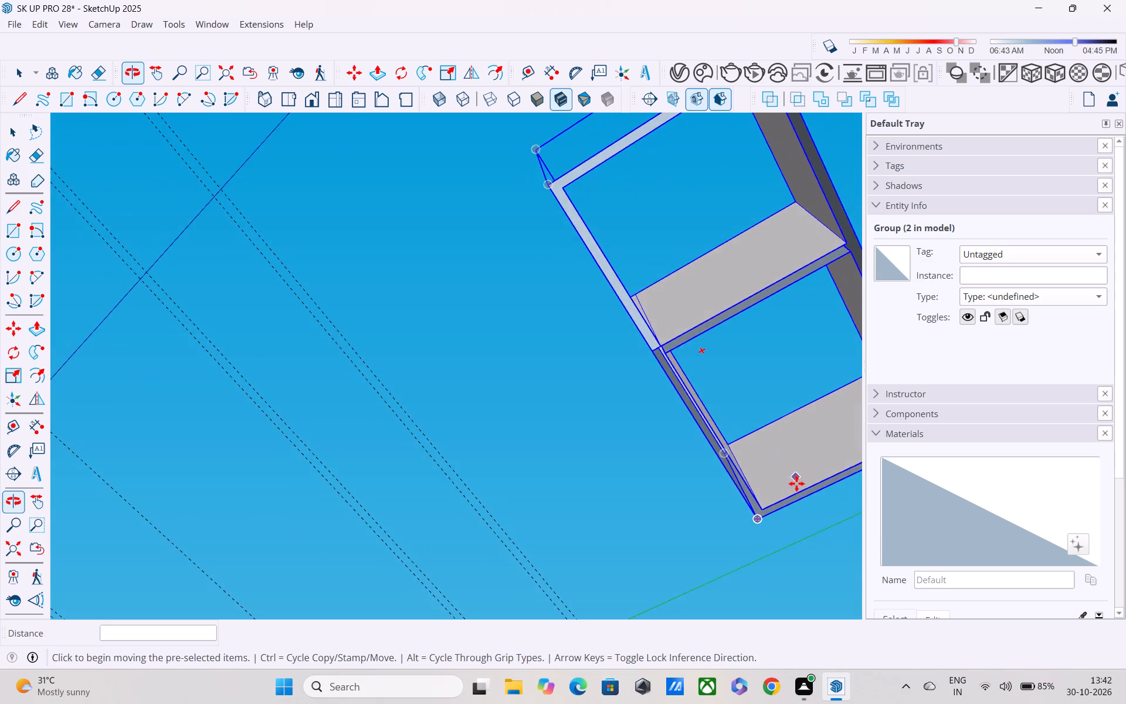
scroll(796, 483, "up", 8)
middle_click_drag(660, 461, 607, 402)
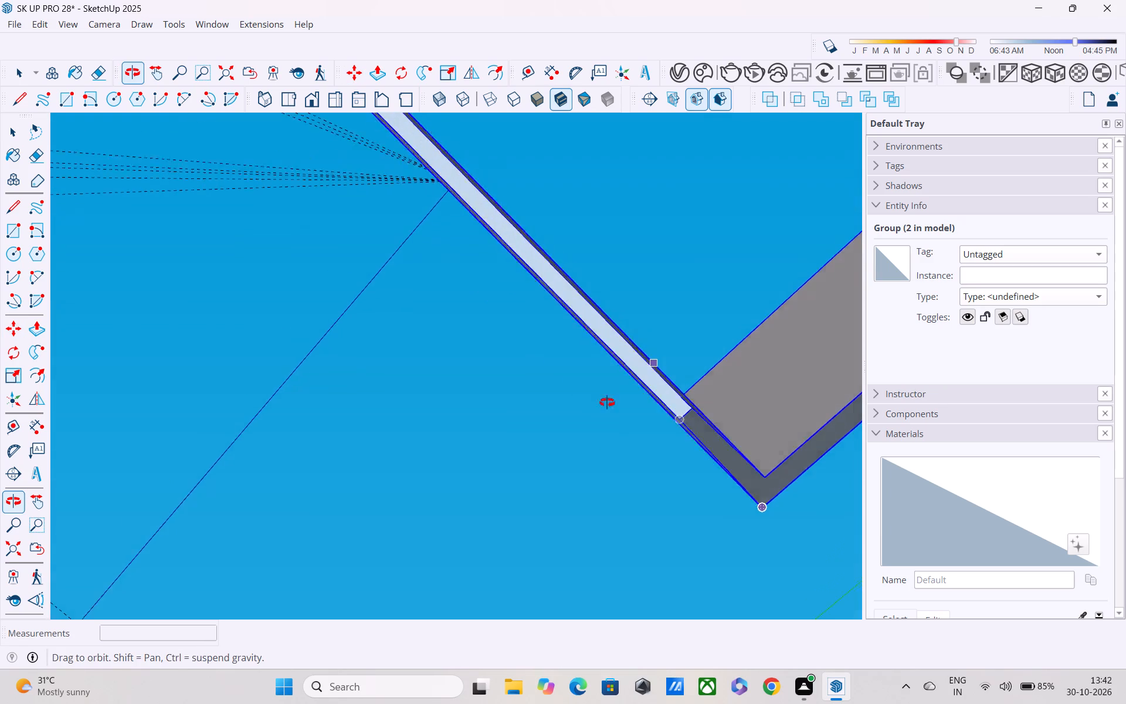
middle_click_drag(607, 402, 862, 342)
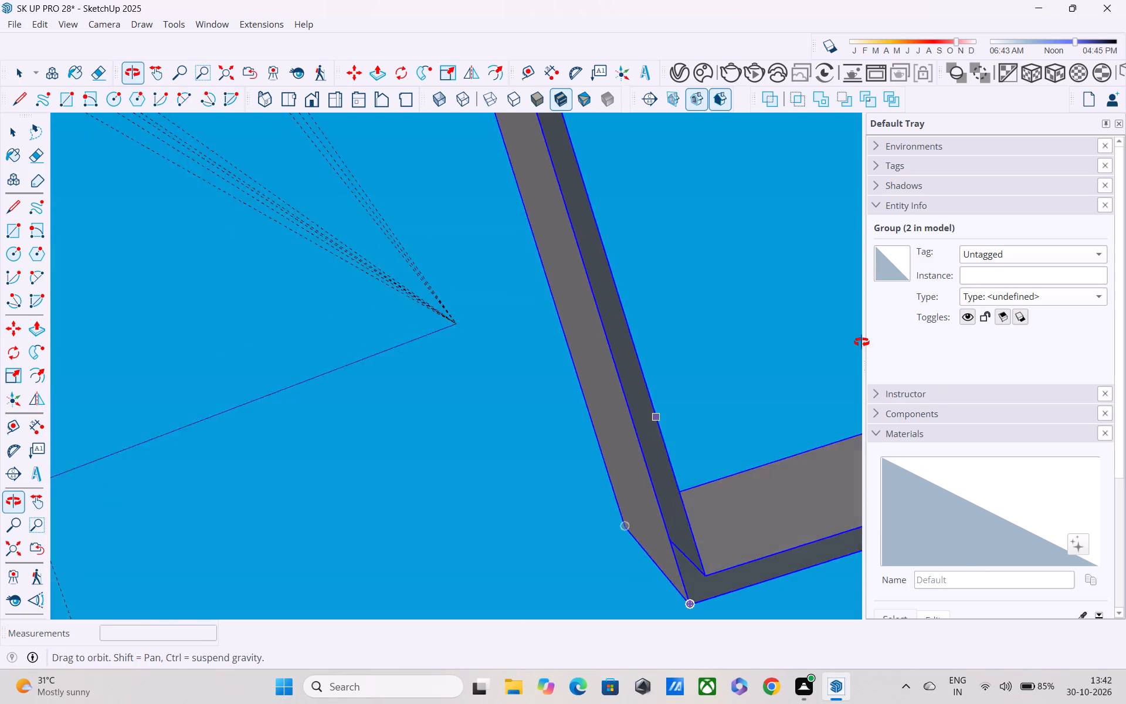
middle_click_drag(862, 342, 1125, 673)
scroll(809, 309, "down", 4)
middle_click_drag(771, 343, 485, 145)
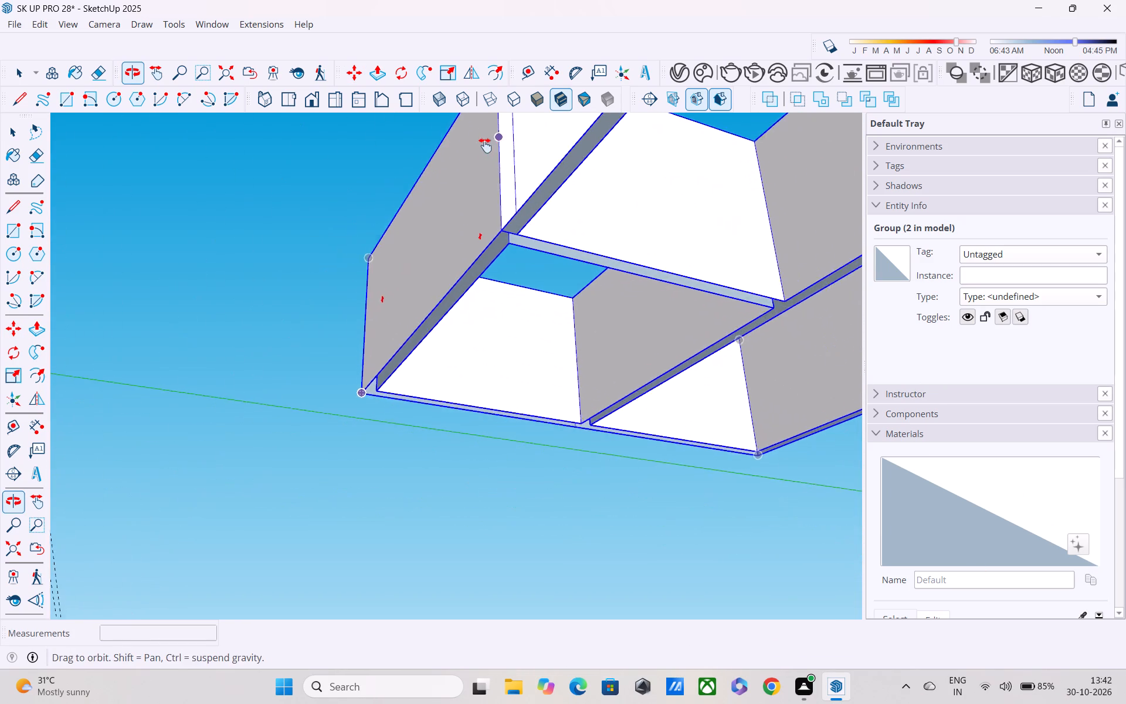
middle_click_drag(485, 145, 483, 144)
scroll(475, 182, "up", 5)
middle_click_drag(471, 216, 413, 212)
scroll(411, 207, "down", 1)
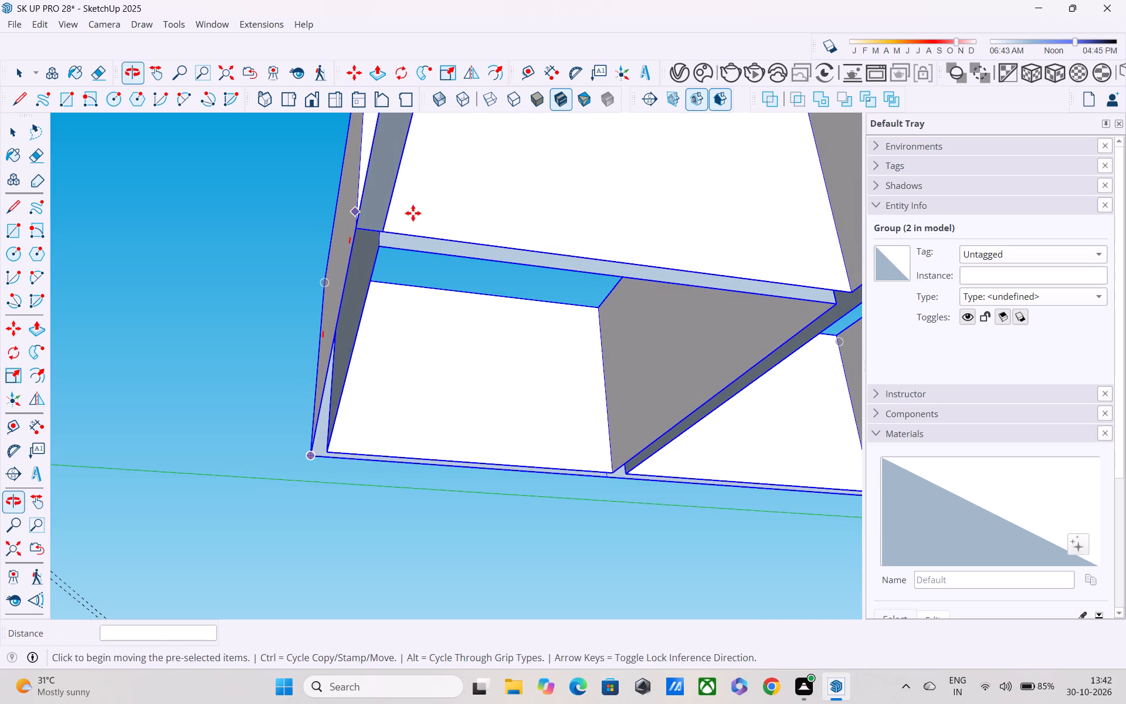
Open the copied wall group for editing and check its individual wall faces by selecting them.
key("space")
double_click(420, 225)
scroll(426, 256, "up", 2)
double_click(428, 221)
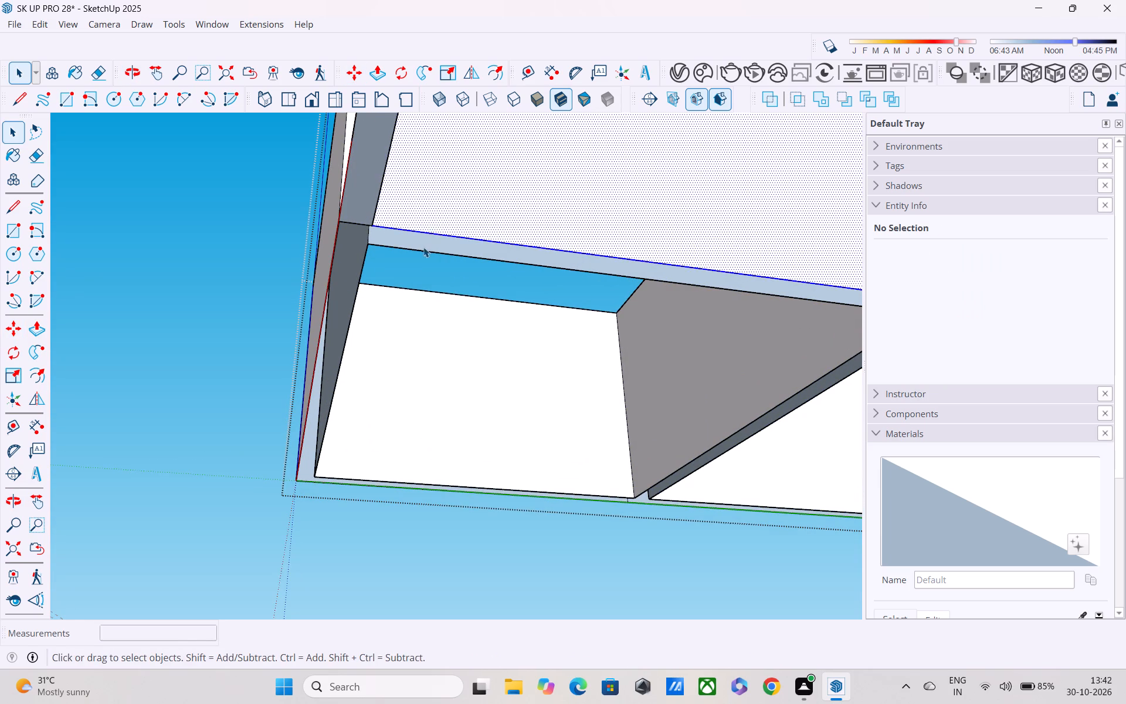
middle_click_drag(418, 242, 399, 162)
left_click(400, 471)
left_click(400, 463)
scroll(400, 459, "down", 9)
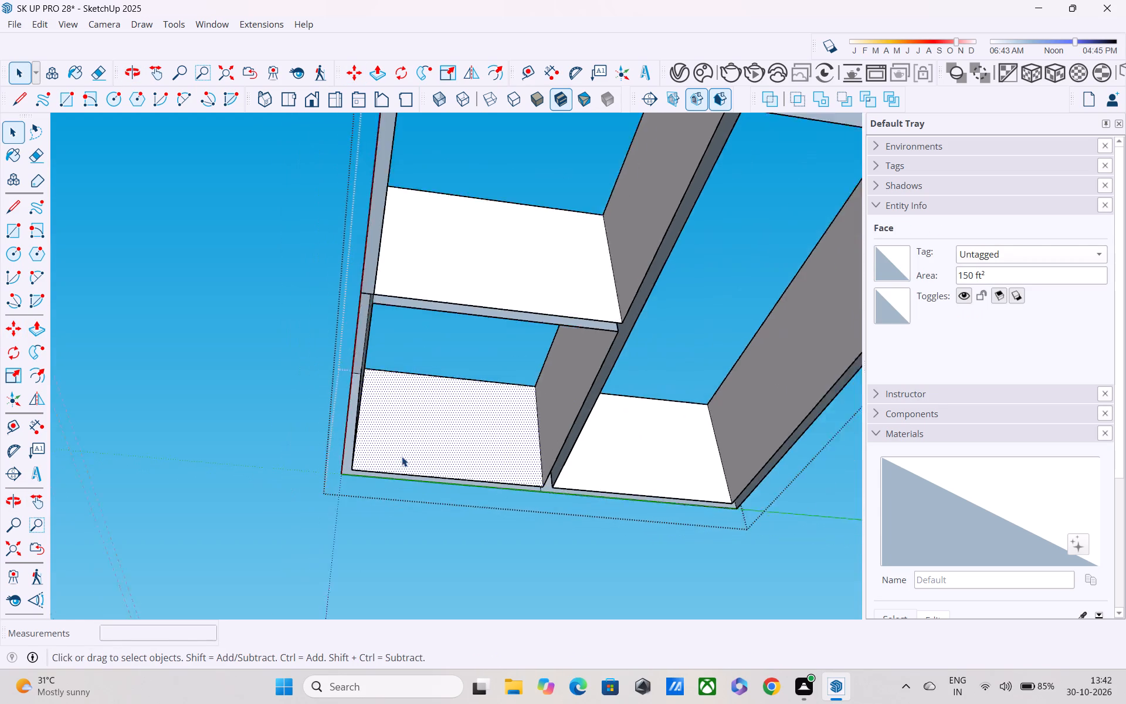
scroll(402, 456, "down", 3)
middle_click_drag(398, 447, 651, 703)
triple_click(423, 350)
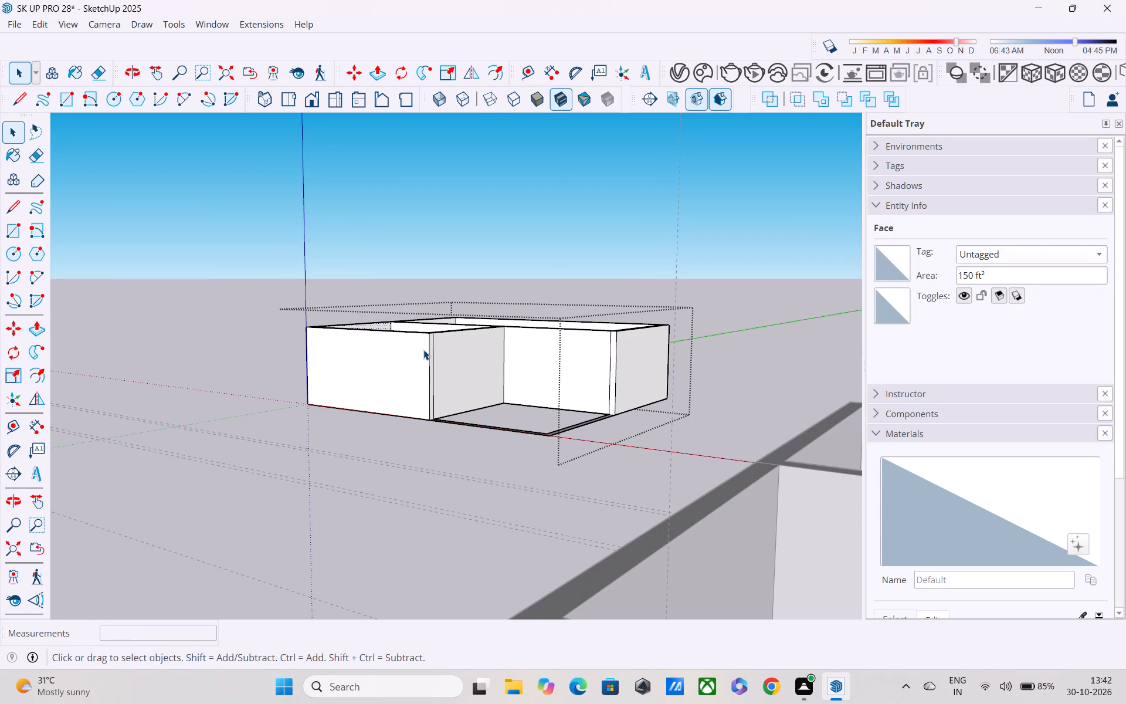
double_click(466, 374)
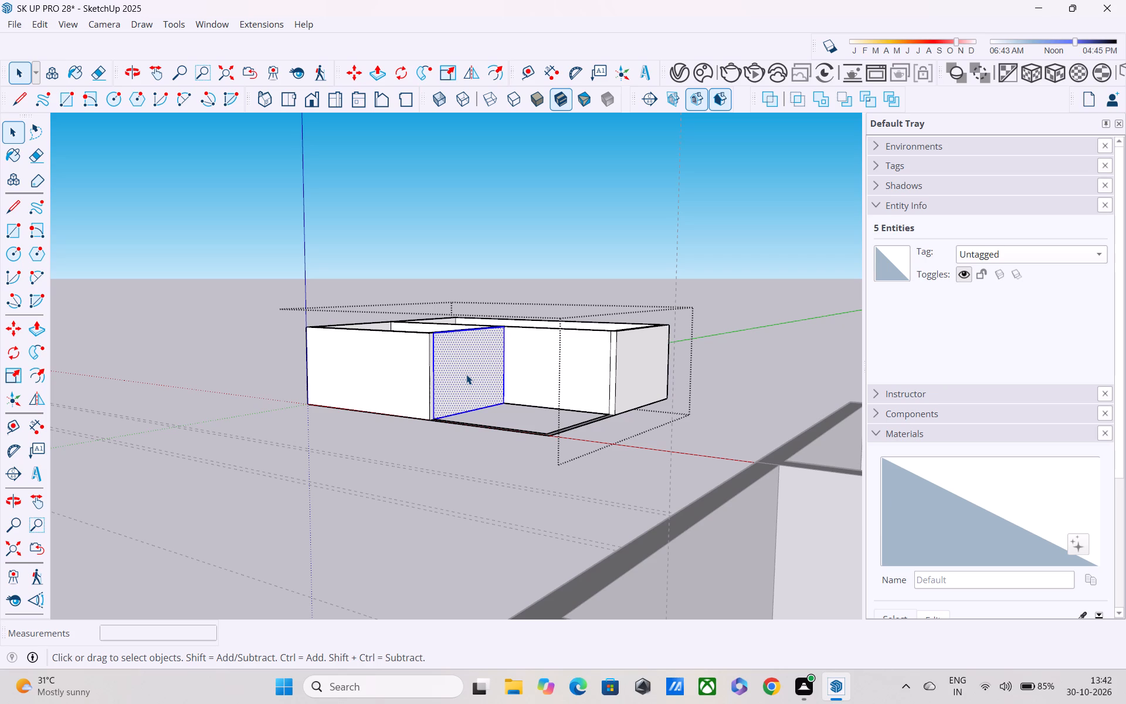
left_click(466, 374)
Draw a rectangle on the copied walls' underside toward the origin corner to close the floor, and leave the group.
scroll(699, 278, "down", 5)
middle_click_drag(675, 356, 665, 348)
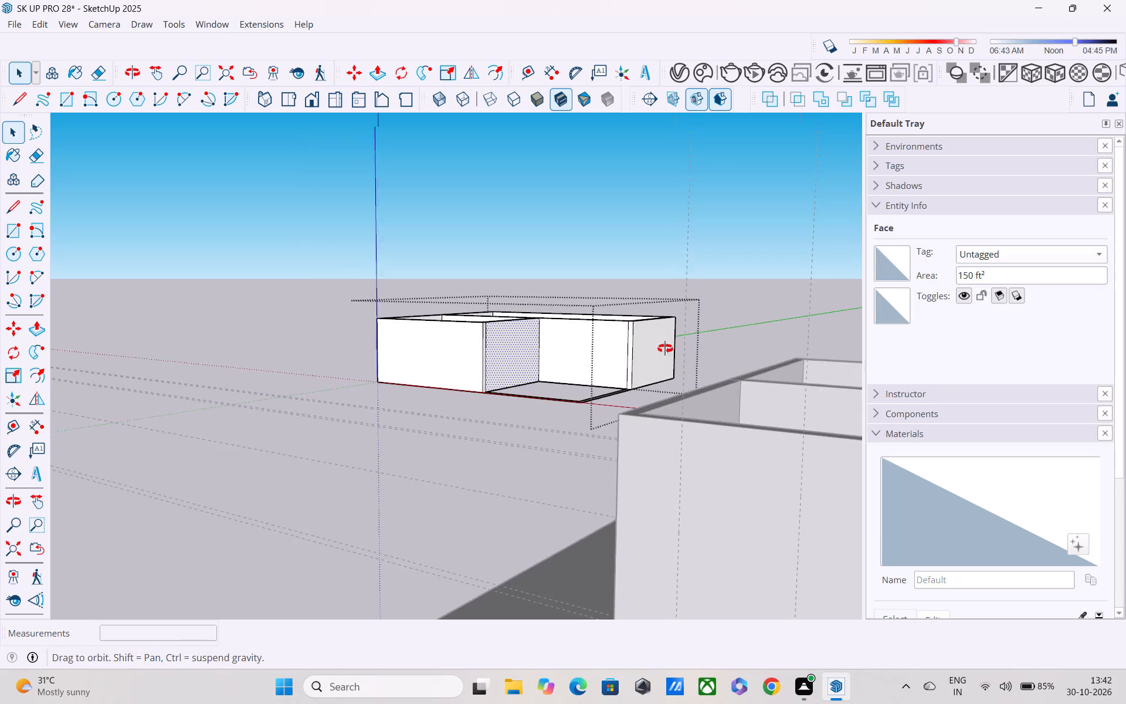
middle_click_drag(665, 348, 703, 157)
scroll(460, 590, "up", 10)
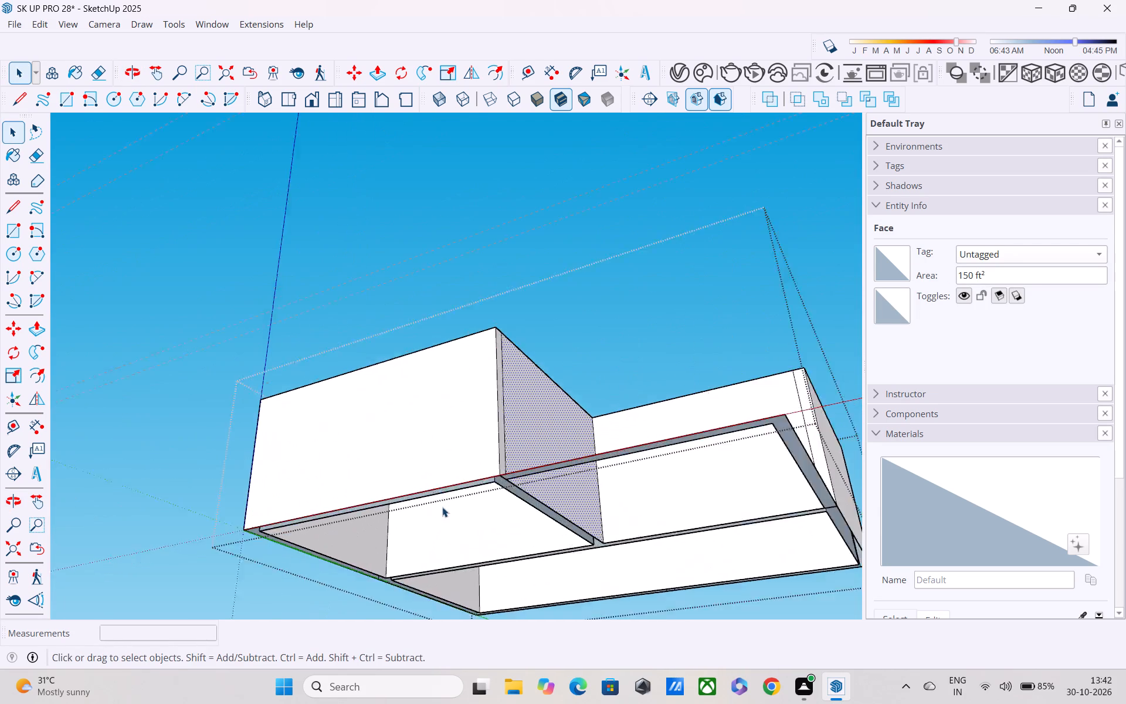
scroll(442, 507, "up", 1)
middle_click_drag(437, 497, 332, 269)
key("r")
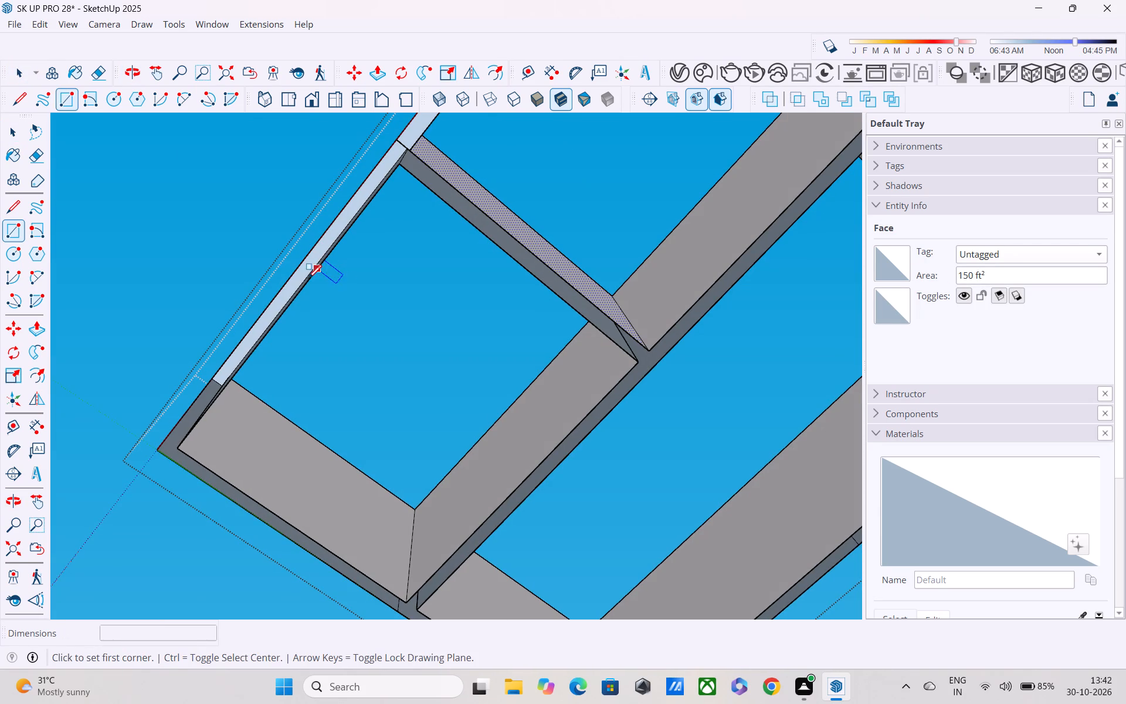
left_click(399, 142)
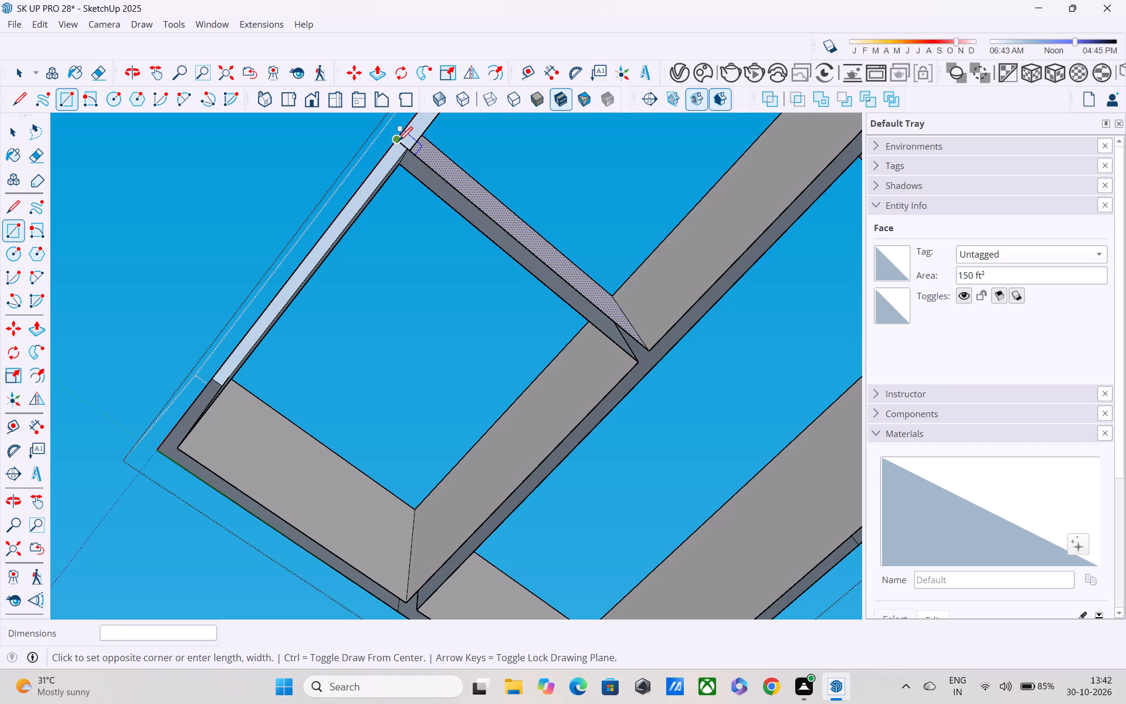
left_click(168, 463)
scroll(177, 459, "down", 5)
middle_click_drag(189, 453, 310, 657)
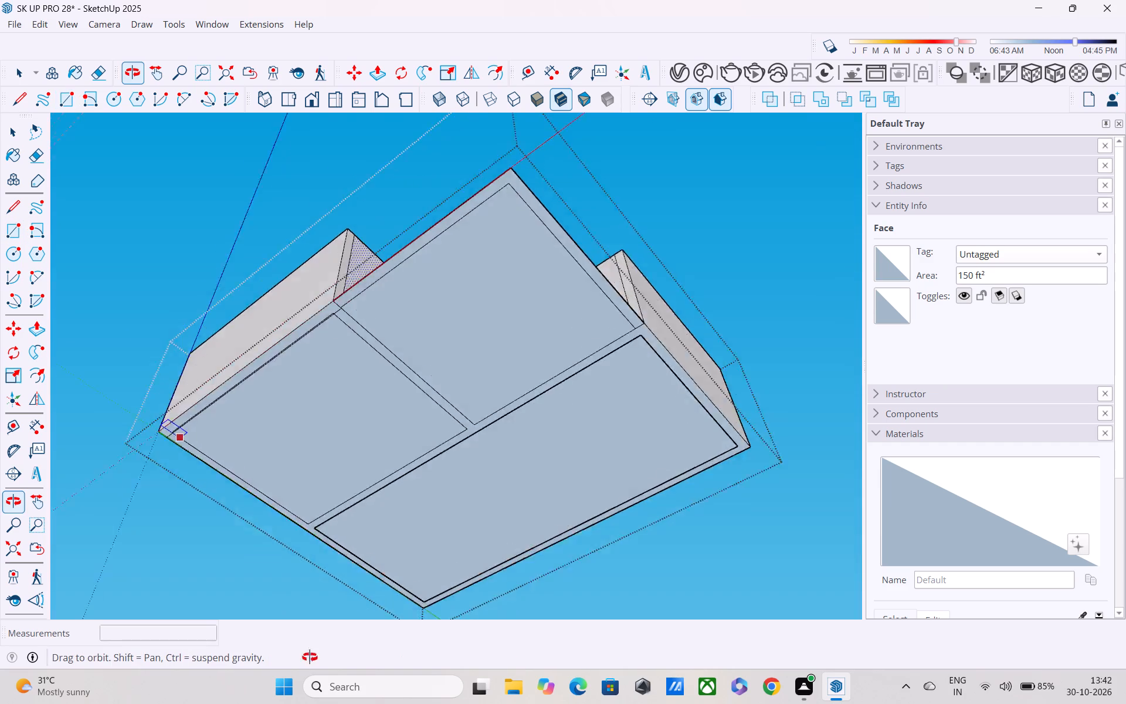
middle_click_drag(310, 657, 444, 656)
key("space")
left_click(573, 158)
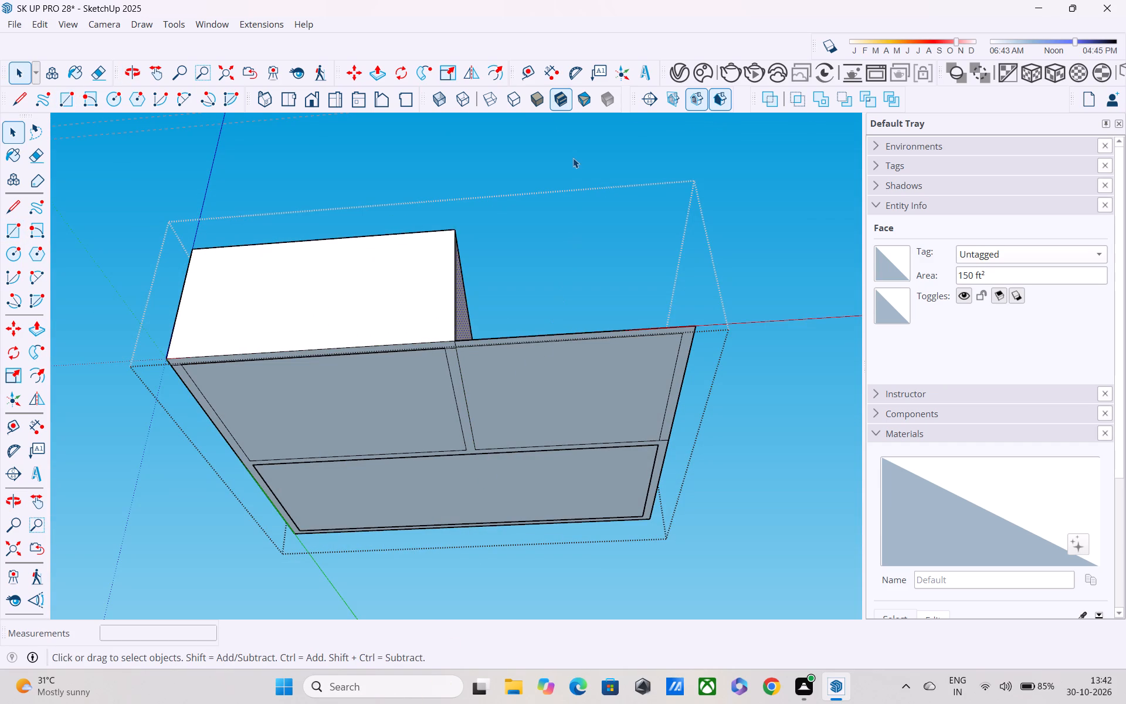
middle_click_drag(572, 173, 611, 521)
left_click(606, 214)
Examine the copied walls from above and compare them with the original house on its base.
middle_click_drag(607, 440, 550, 480)
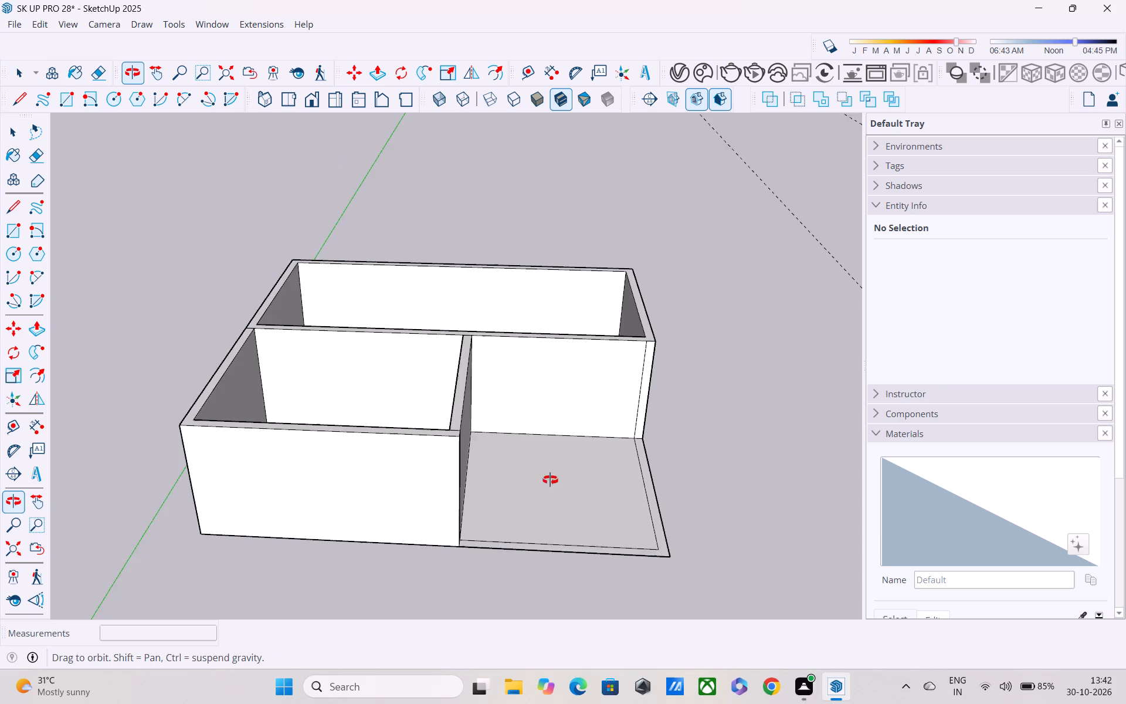
middle_click_drag(550, 480, 313, 547)
scroll(309, 496, "down", 6)
middle_click_drag(337, 528, 398, 604, "shift")
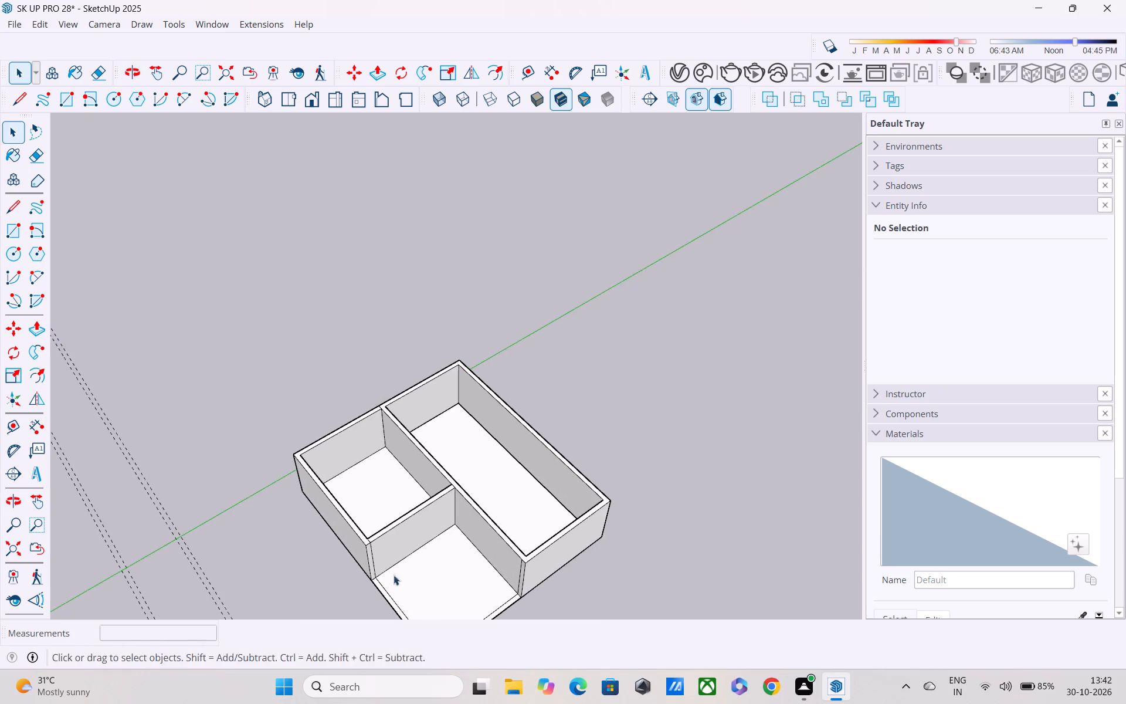
middle_click_drag(392, 541, 402, 443)
scroll(402, 446, "down", 6)
middle_click_drag(416, 520, 453, 394)
scroll(453, 394, "up", 1, "shift")
scroll(453, 393, "down", 6)
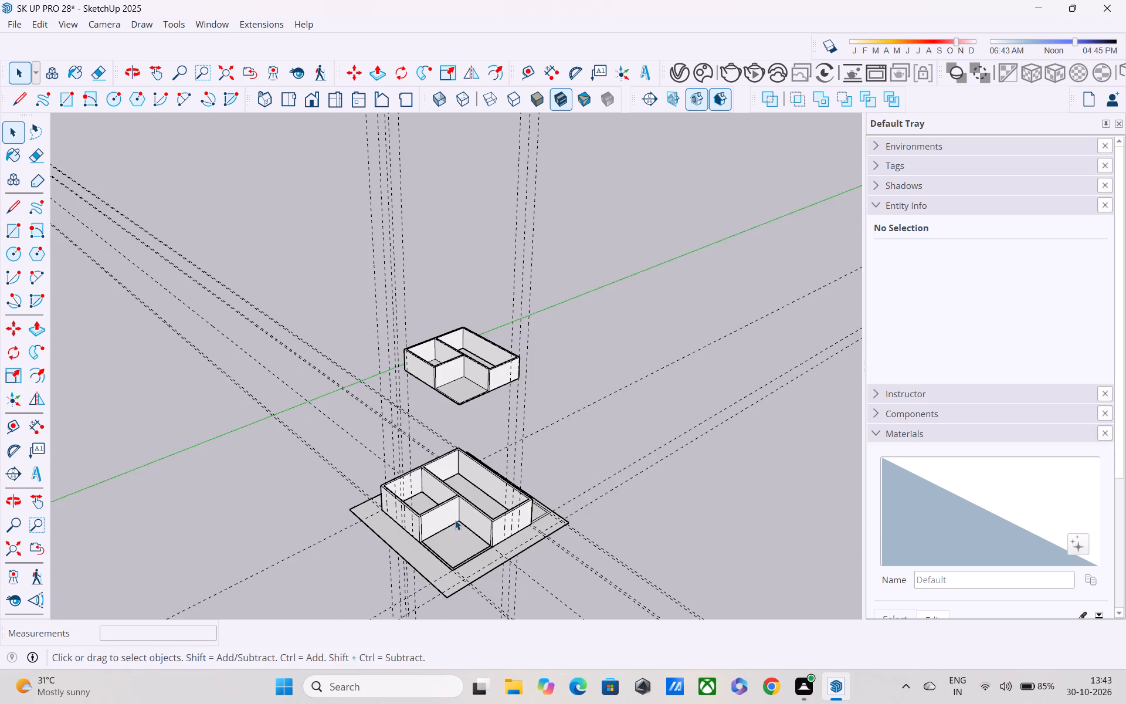
middle_click_drag(455, 521, 470, 473)
scroll(463, 347, "down", 3)
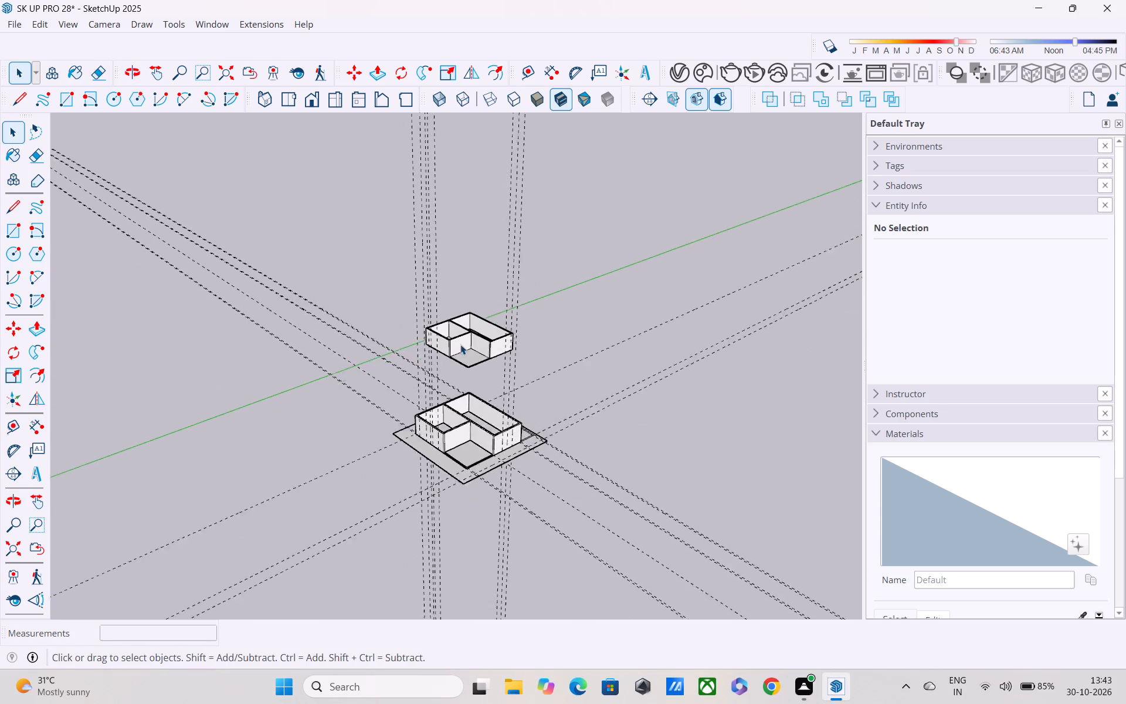
scroll(460, 344, "down", 2)
middle_click_drag(451, 363, 602, 323)
scroll(340, 459, "up", 6)
scroll(374, 412, "up", 5)
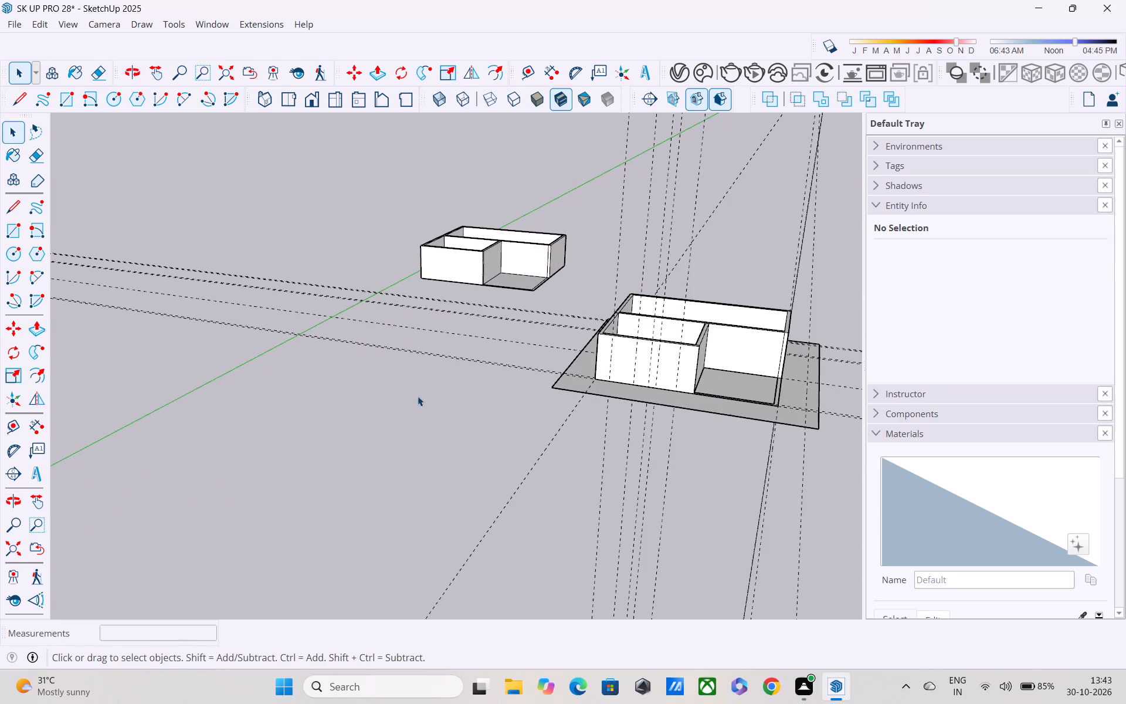
middle_click_drag(419, 401, 344, 528)
scroll(333, 513, "down", 4)
middle_click_drag(333, 513, 185, 650, "shift")
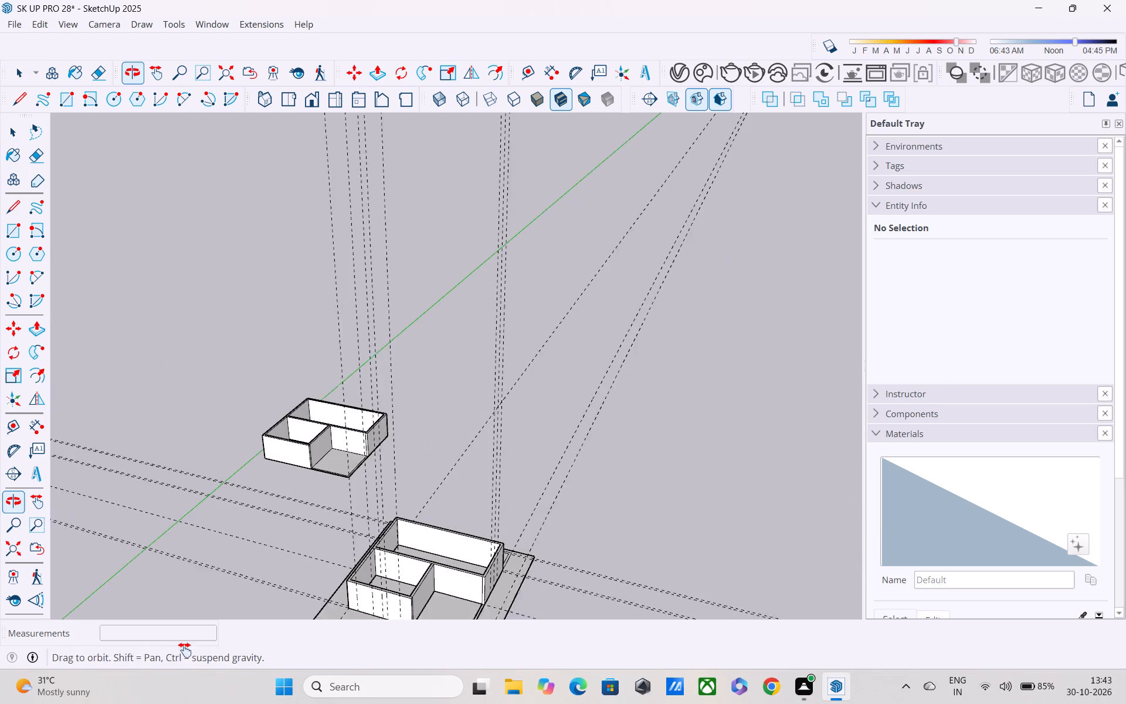
middle_click_drag(185, 650, 184, 651, "shift")
scroll(184, 637, "down", 4)
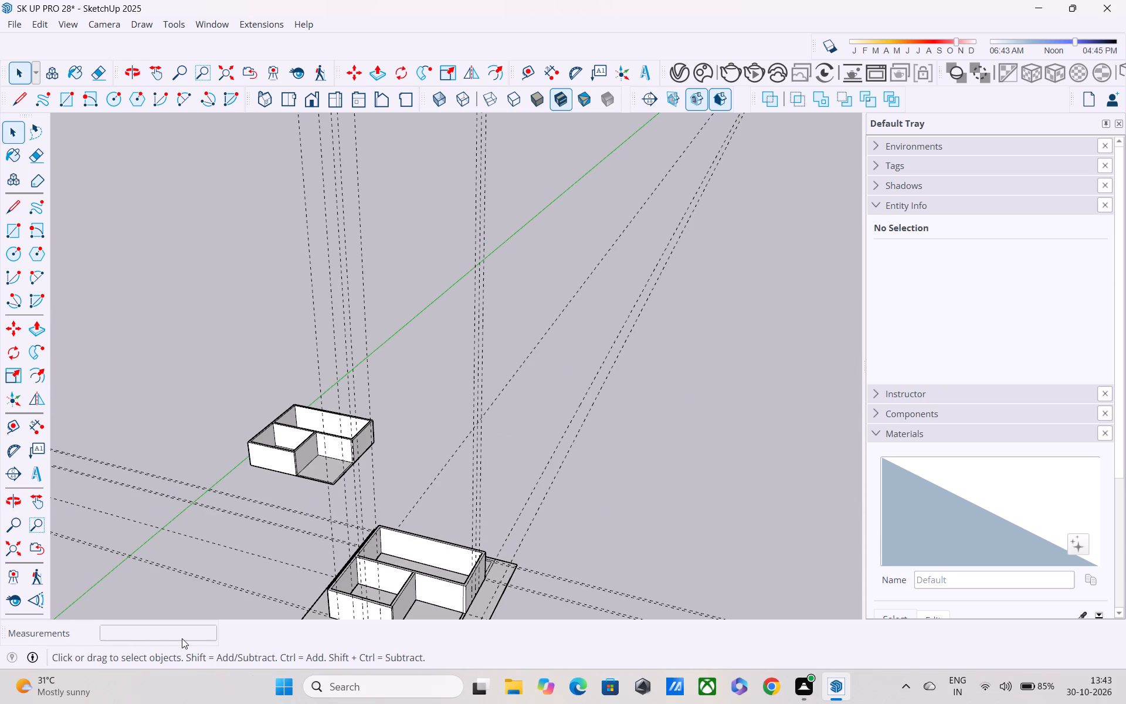
Draw a 35' 9" by 32' 3" rectangle over the top of the original house walls, between opposite outer corners.
key("r")
scroll(182, 638, "up", 1)
scroll(357, 517, "up", 7)
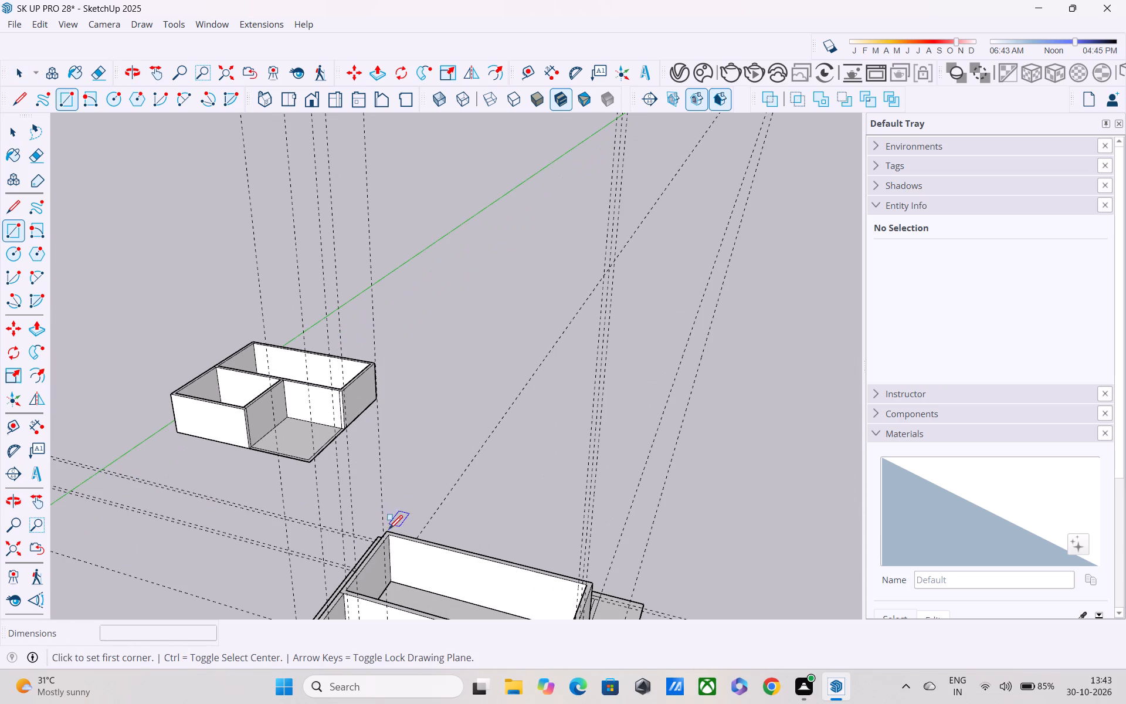
scroll(387, 535, "up", 5)
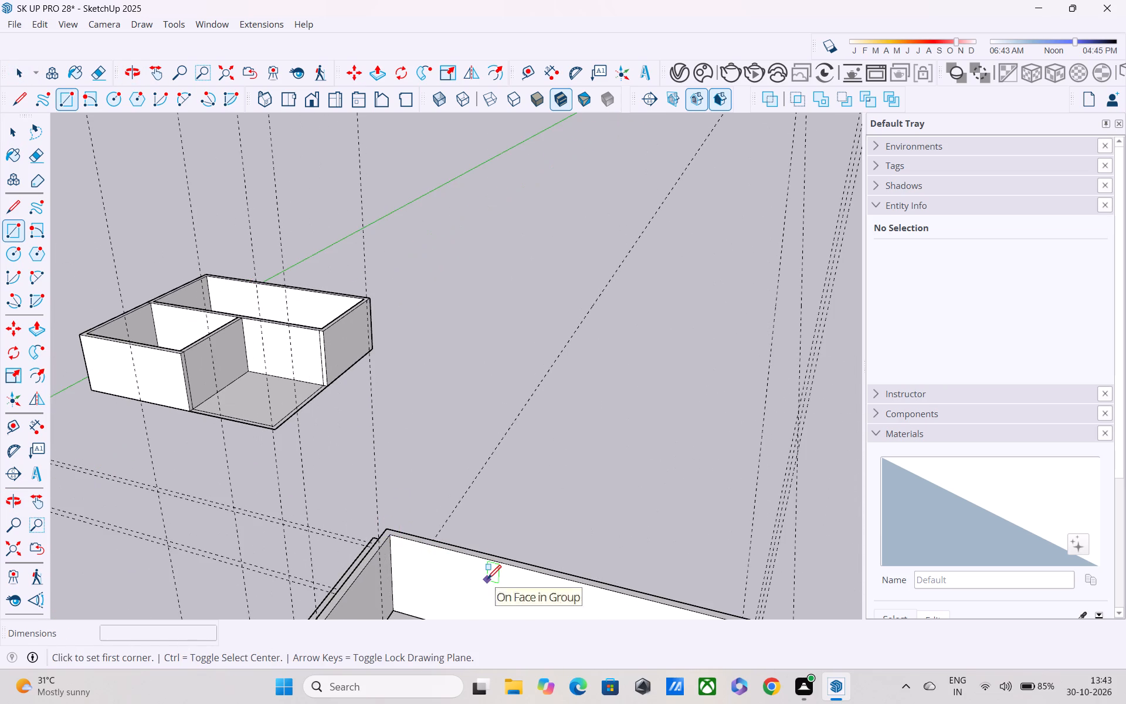
middle_click_drag(487, 580, 357, 380)
scroll(625, 396, "up", 5)
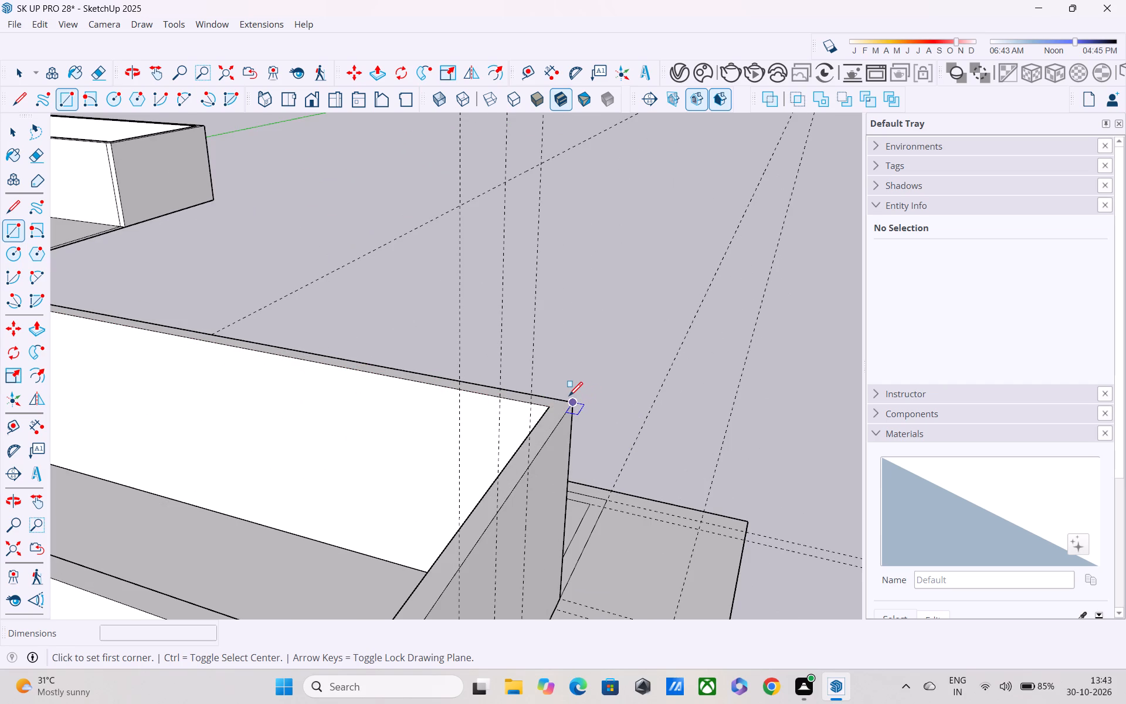
left_click(569, 397)
middle_click_drag(209, 516, 720, 414, "shift")
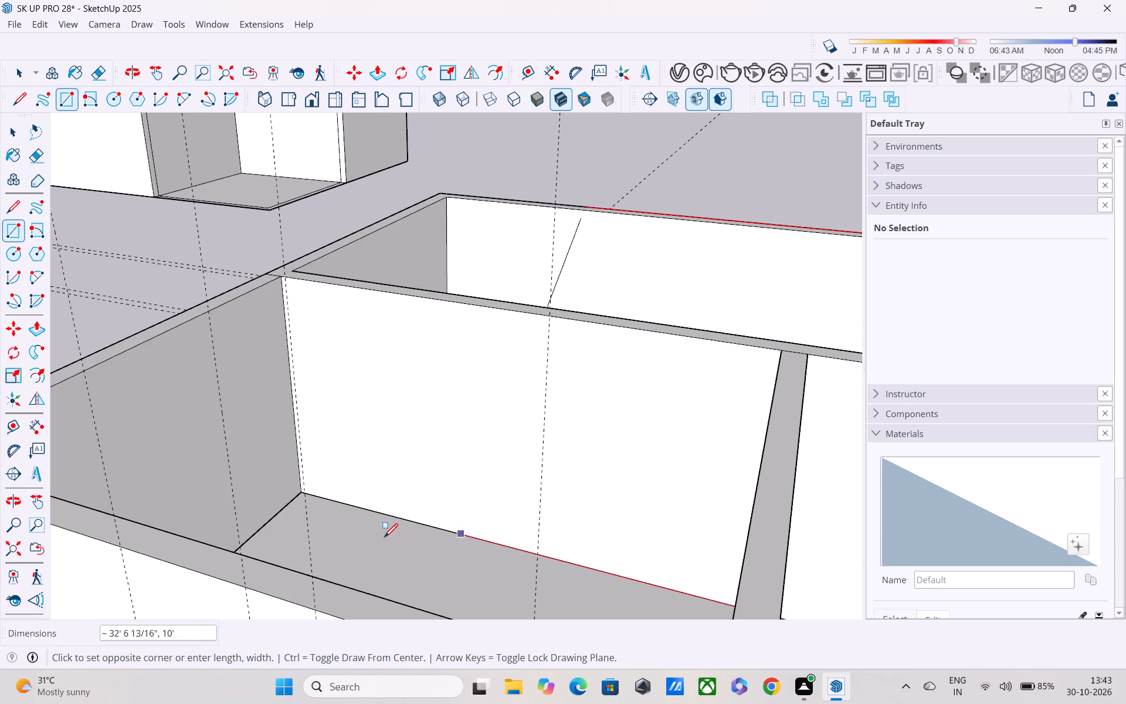
middle_click_drag(384, 539, 812, 540, "shift")
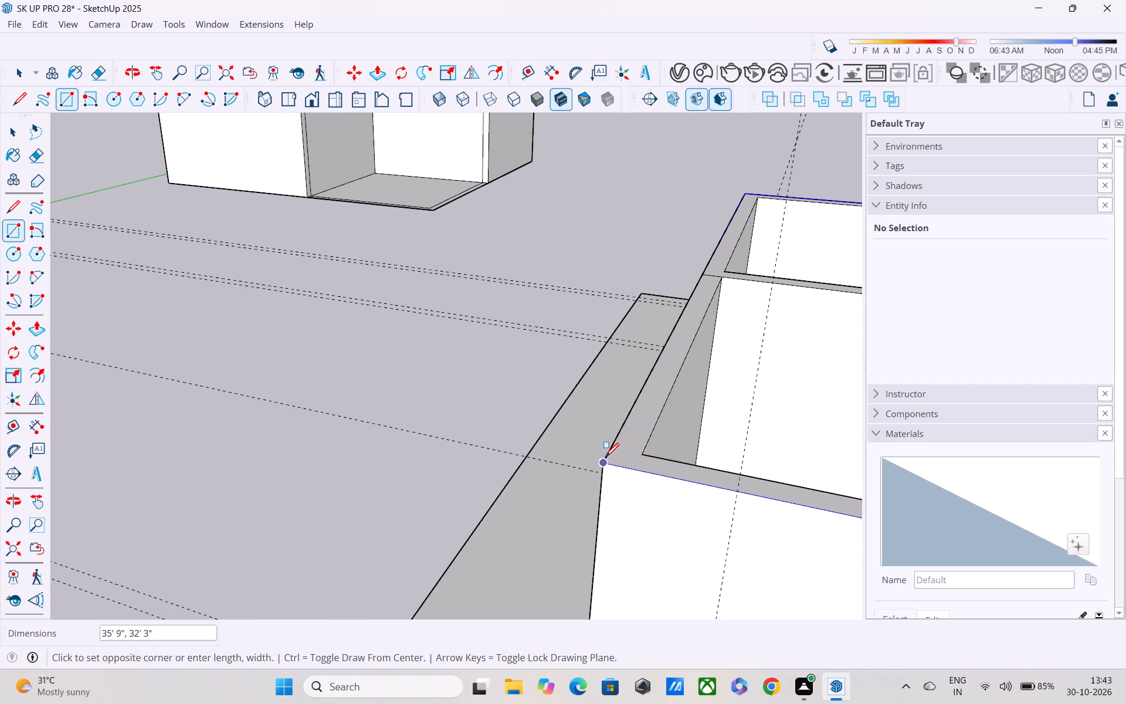
left_click(605, 458)
scroll(612, 473, "down", 6)
middle_click_drag(680, 513, 21, 484, "shift")
scroll(21, 484, "up", 1, "shift")
scroll(22, 481, "down", 6)
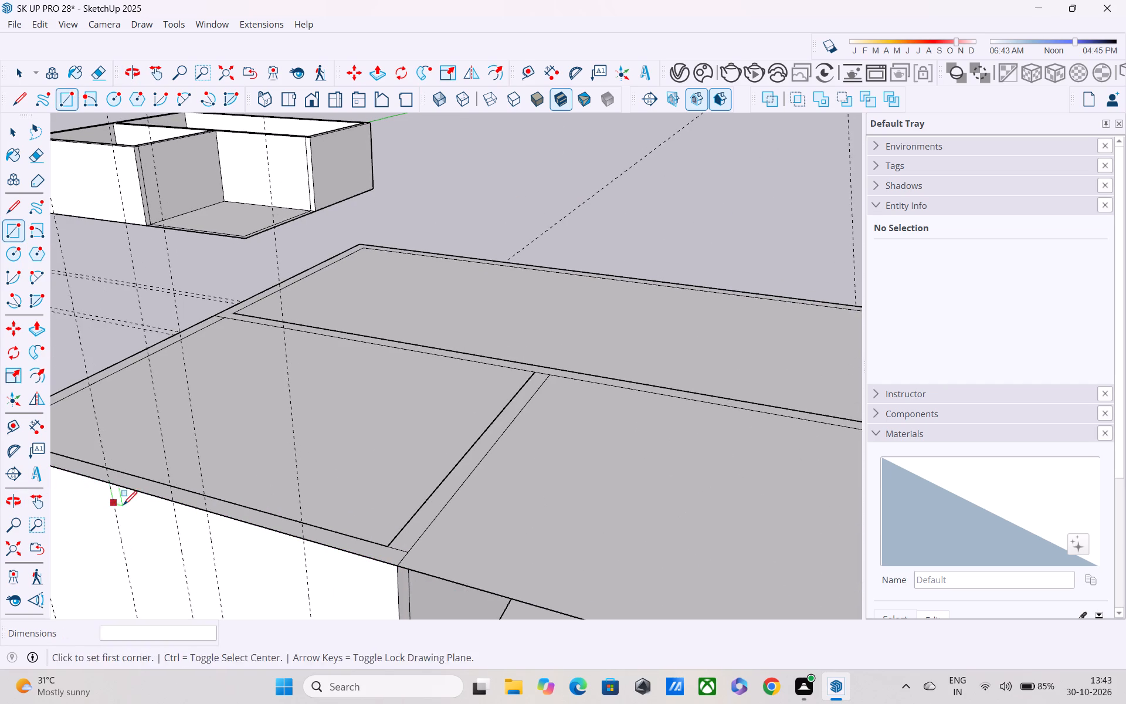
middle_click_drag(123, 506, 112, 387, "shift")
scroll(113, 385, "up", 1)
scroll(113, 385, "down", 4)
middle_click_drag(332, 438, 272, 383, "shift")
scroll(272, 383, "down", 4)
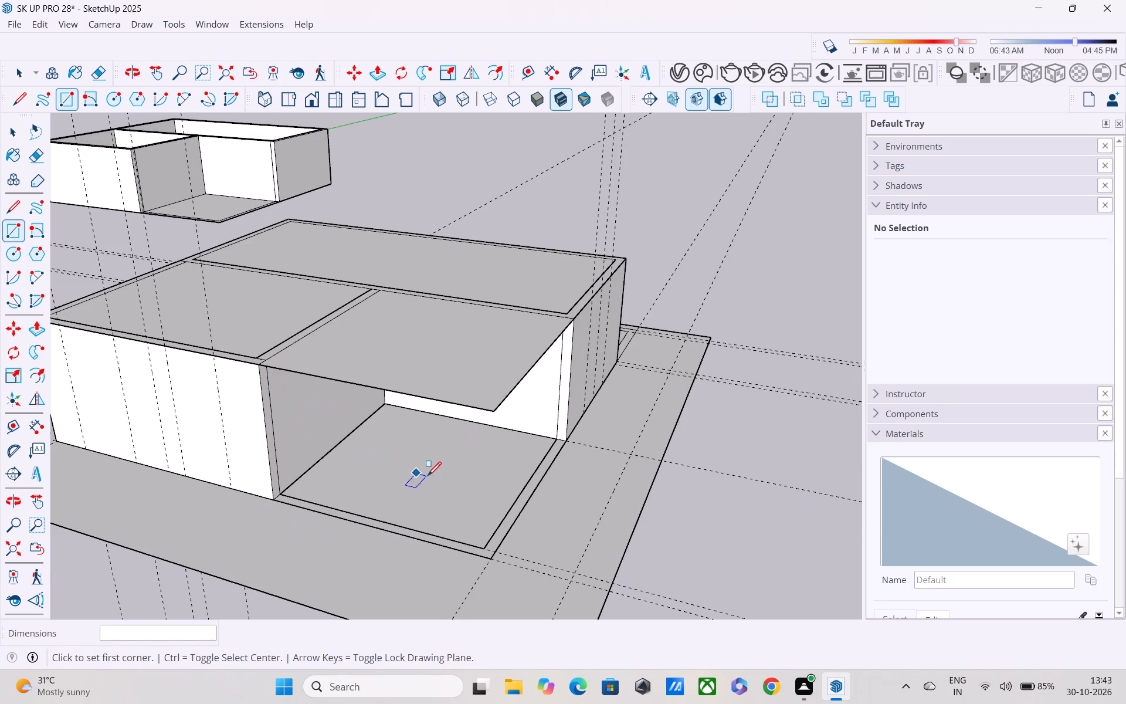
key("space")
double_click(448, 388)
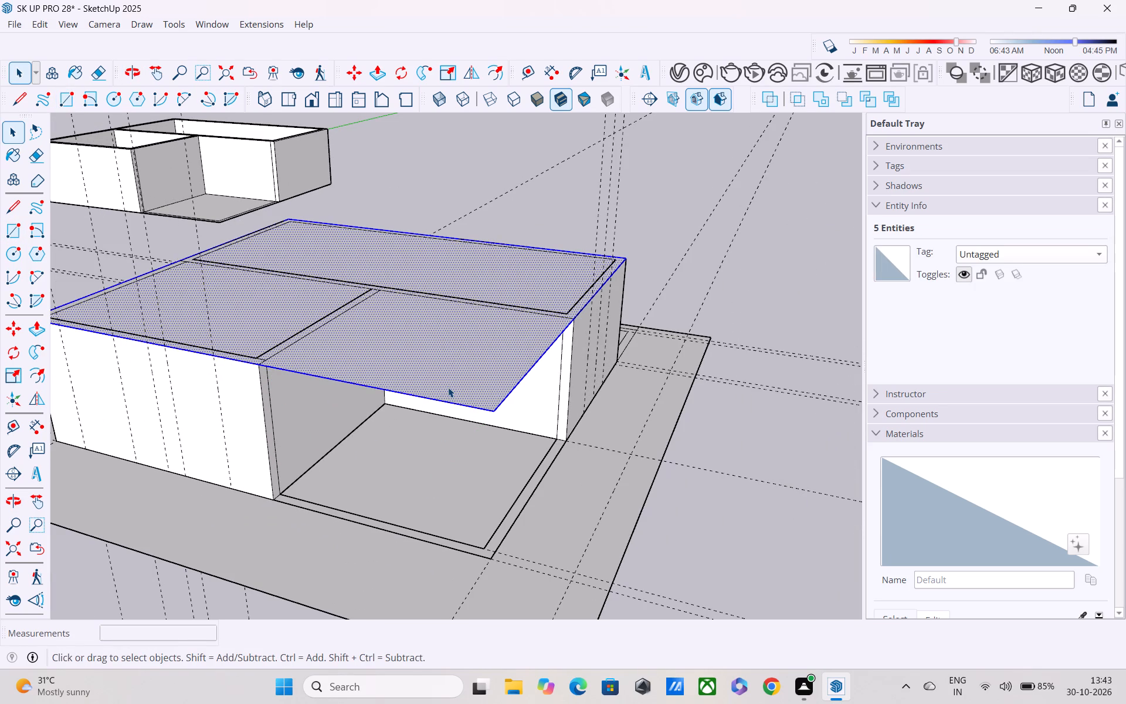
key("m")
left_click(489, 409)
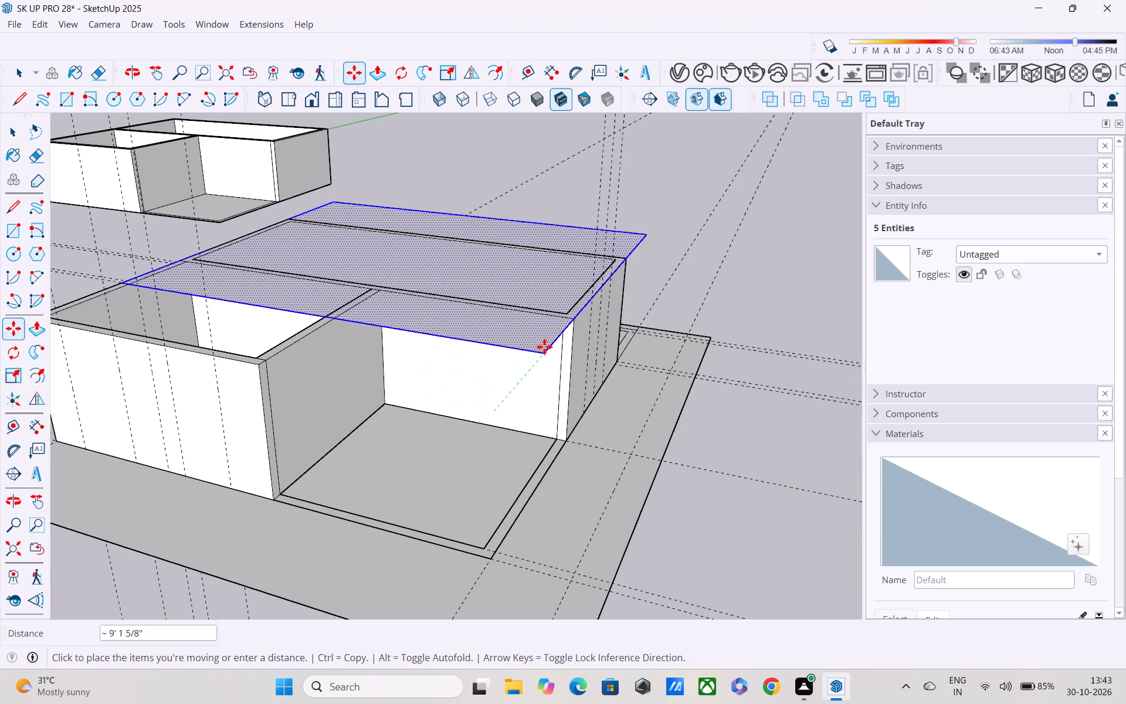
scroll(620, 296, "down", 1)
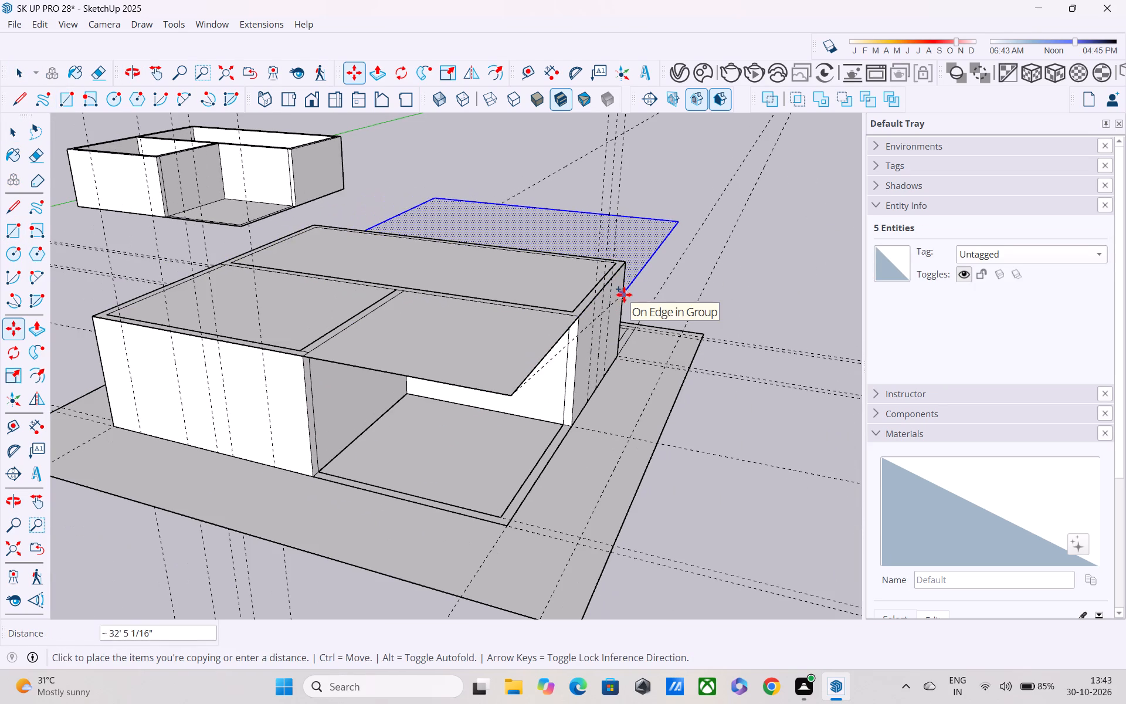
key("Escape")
Move the roof rectangle with its edges off the original house walls into open space about 94' away.
key("space")
double_click(482, 363)
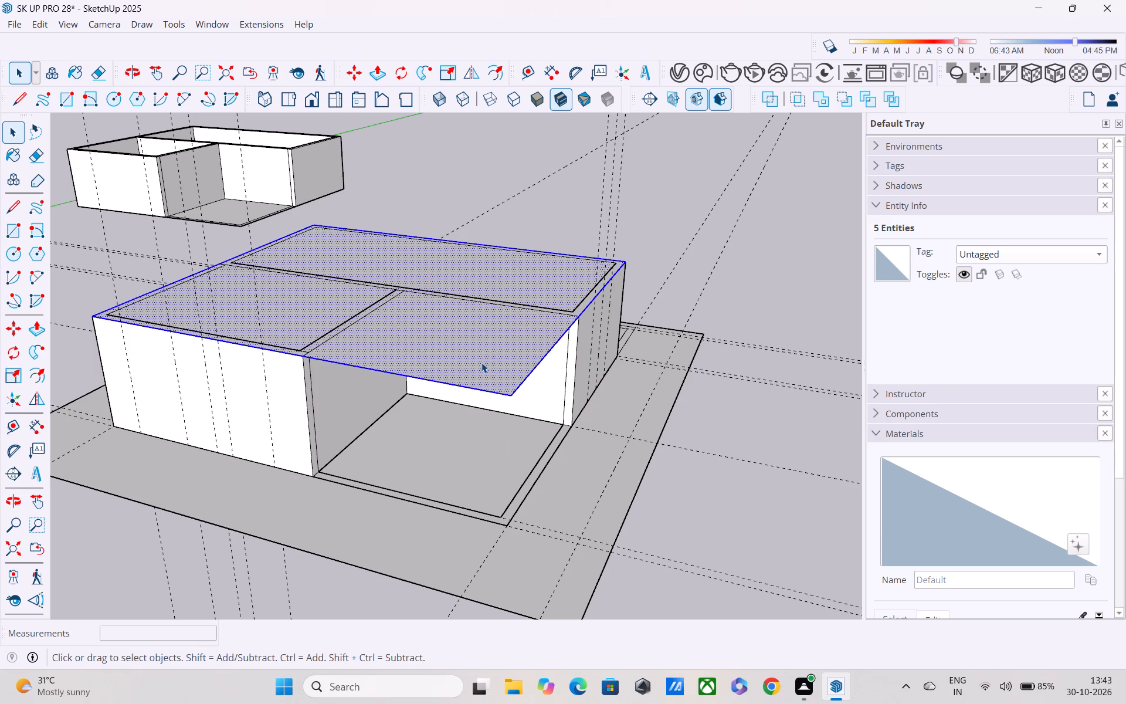
key("m")
left_click(503, 394)
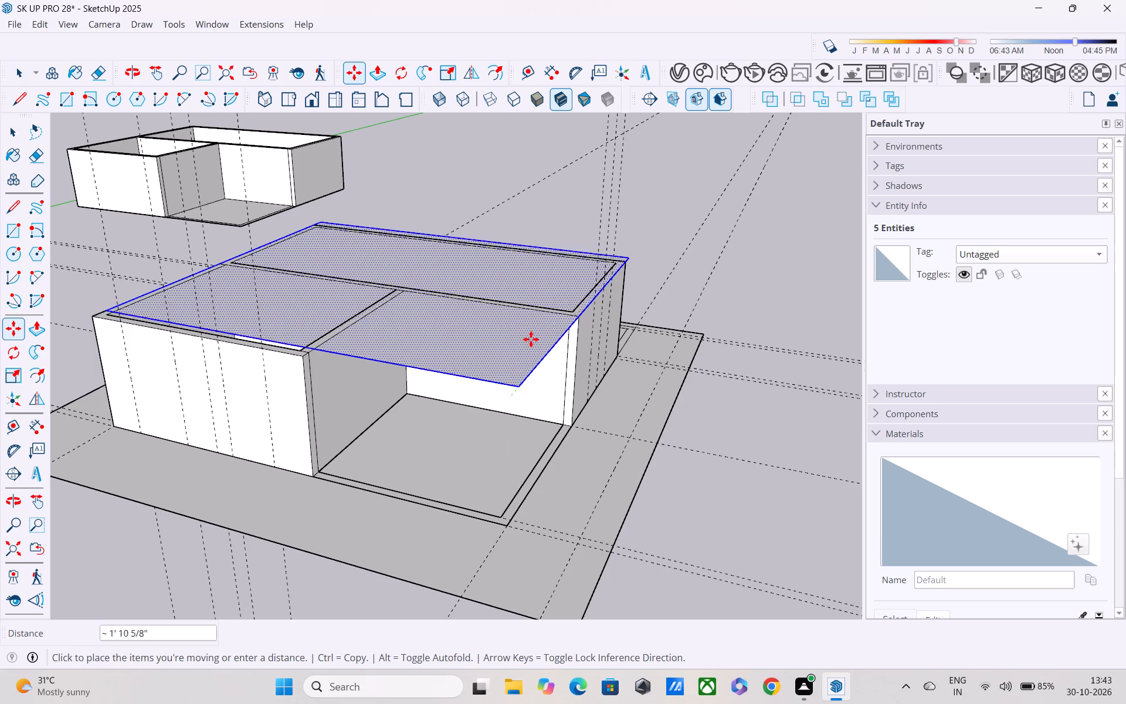
middle_click_drag(571, 279, 27, 449)
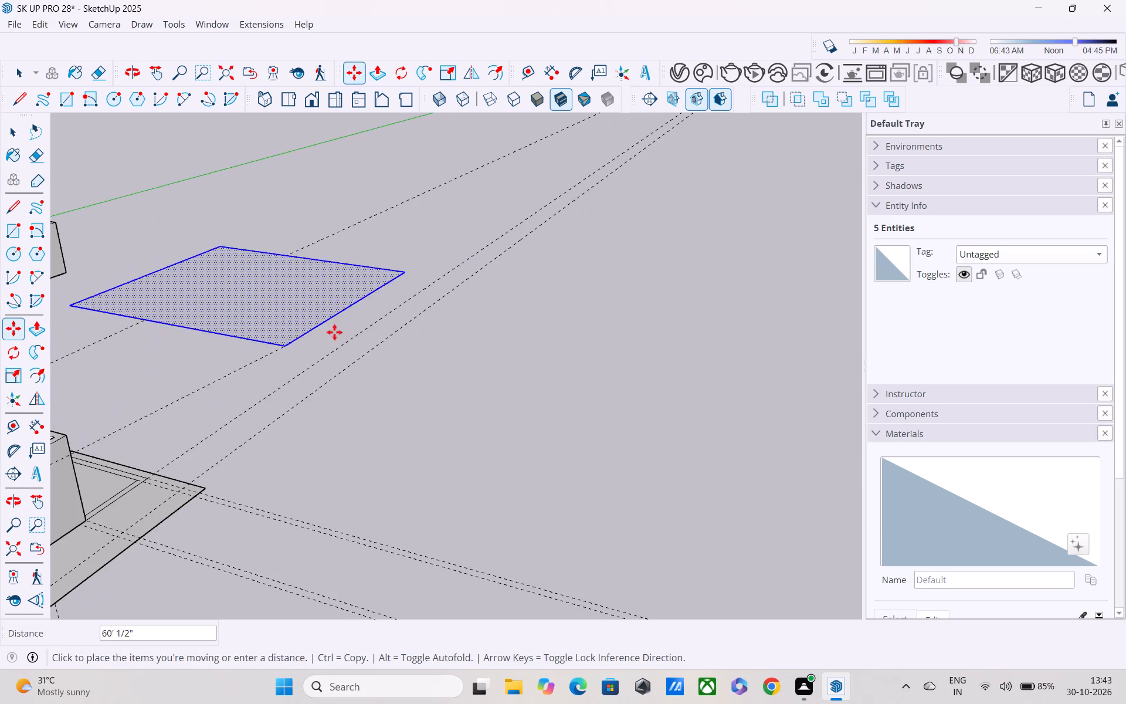
left_click(477, 281)
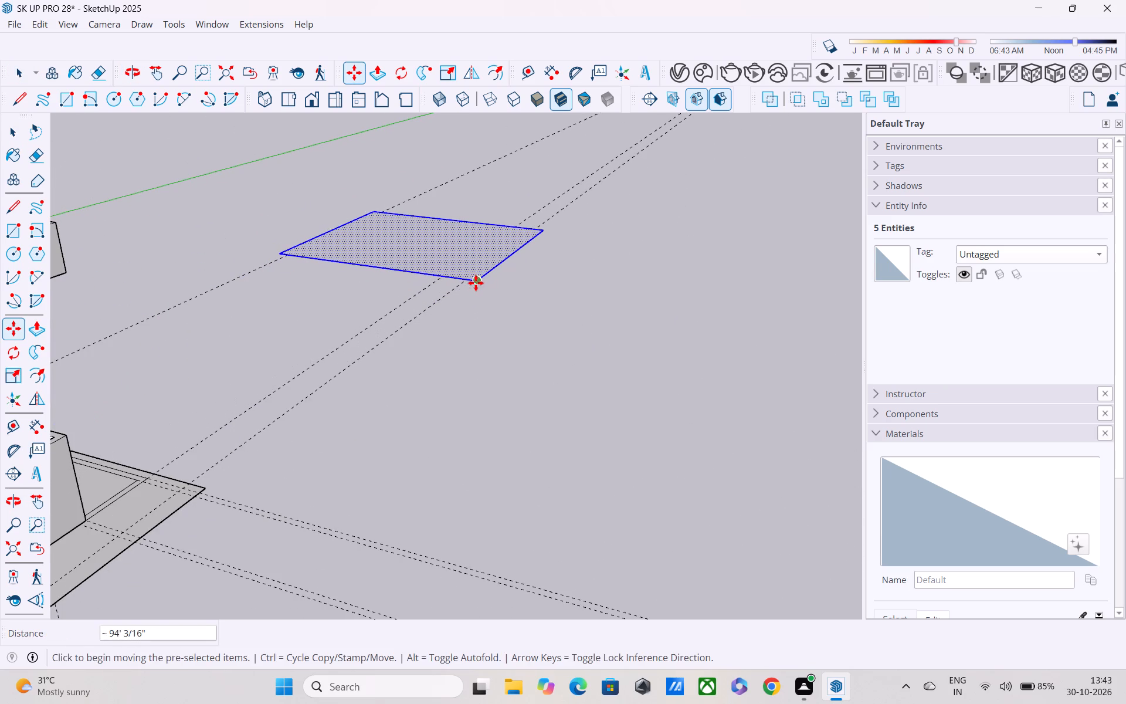
Make a group from the moved roof rectangle and its edges.
key("space")
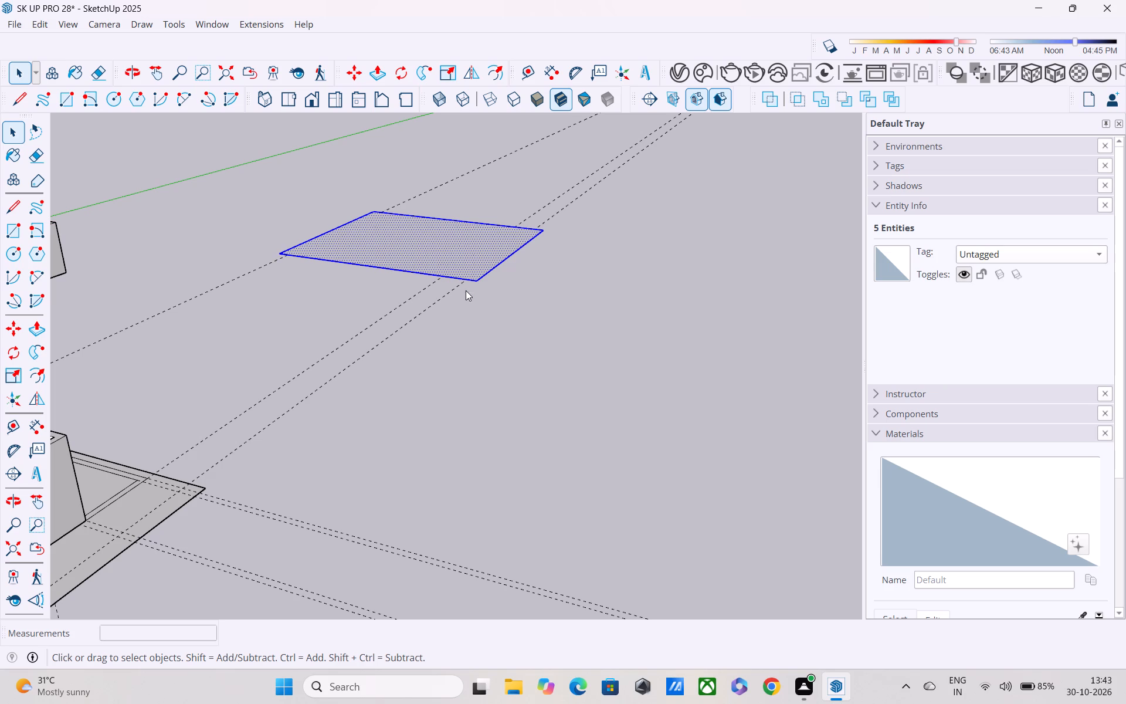
right_click(466, 290)
double_click(413, 251)
right_click(413, 251)
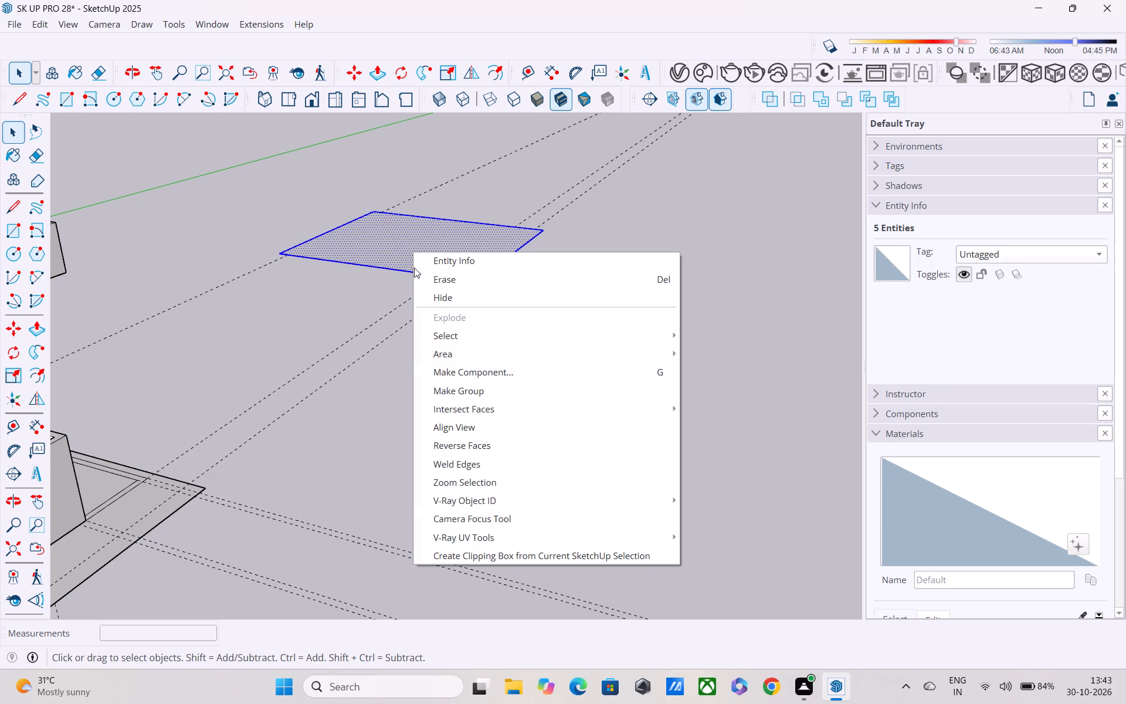
left_click(457, 394)
Open the roof rectangle group for editing and extrude its face upward by 10".
key("p")
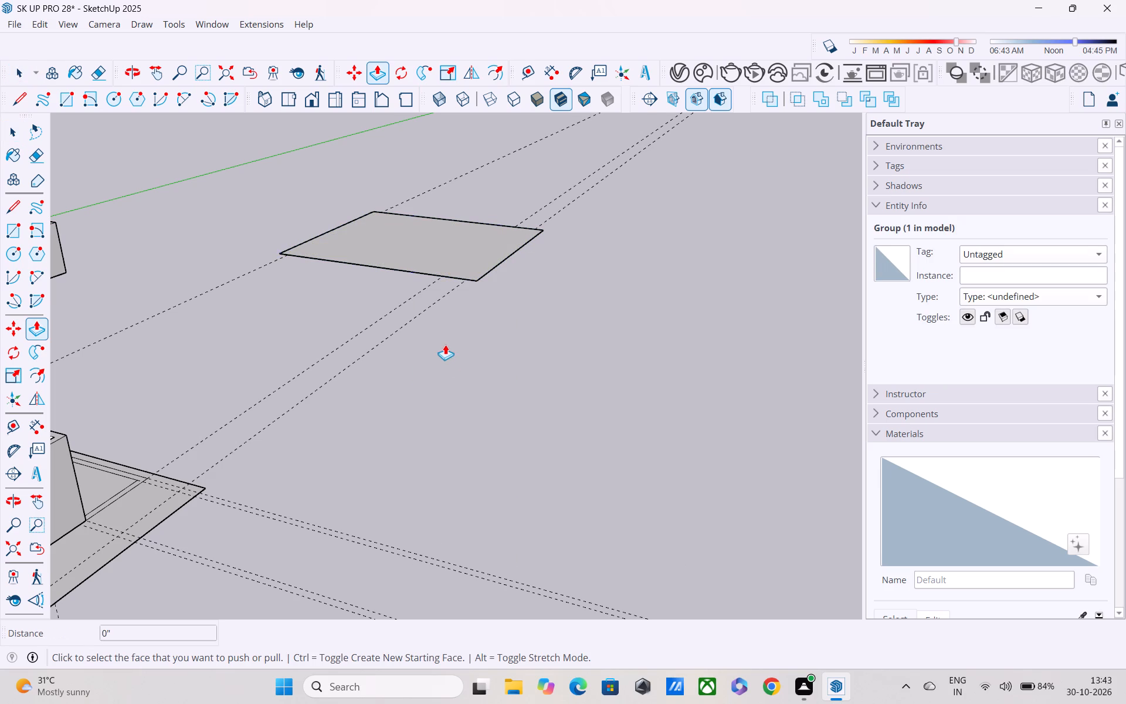
left_click(444, 266)
left_click(444, 266)
right_click(444, 266)
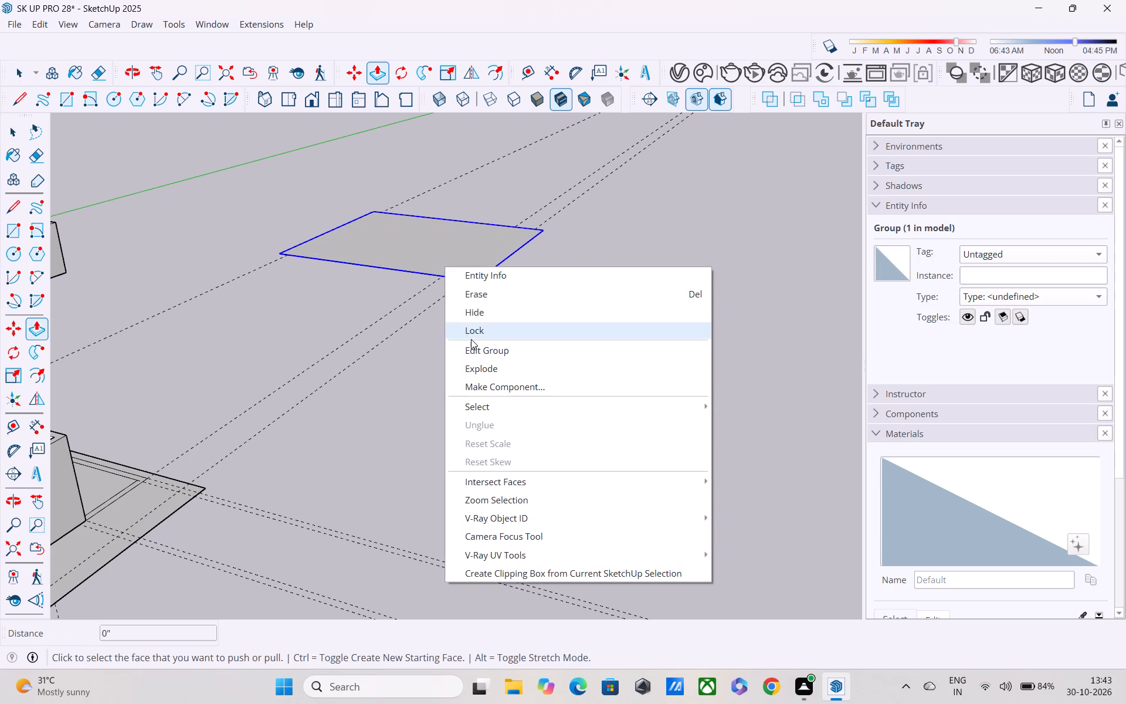
left_click(473, 351)
left_click(452, 239)
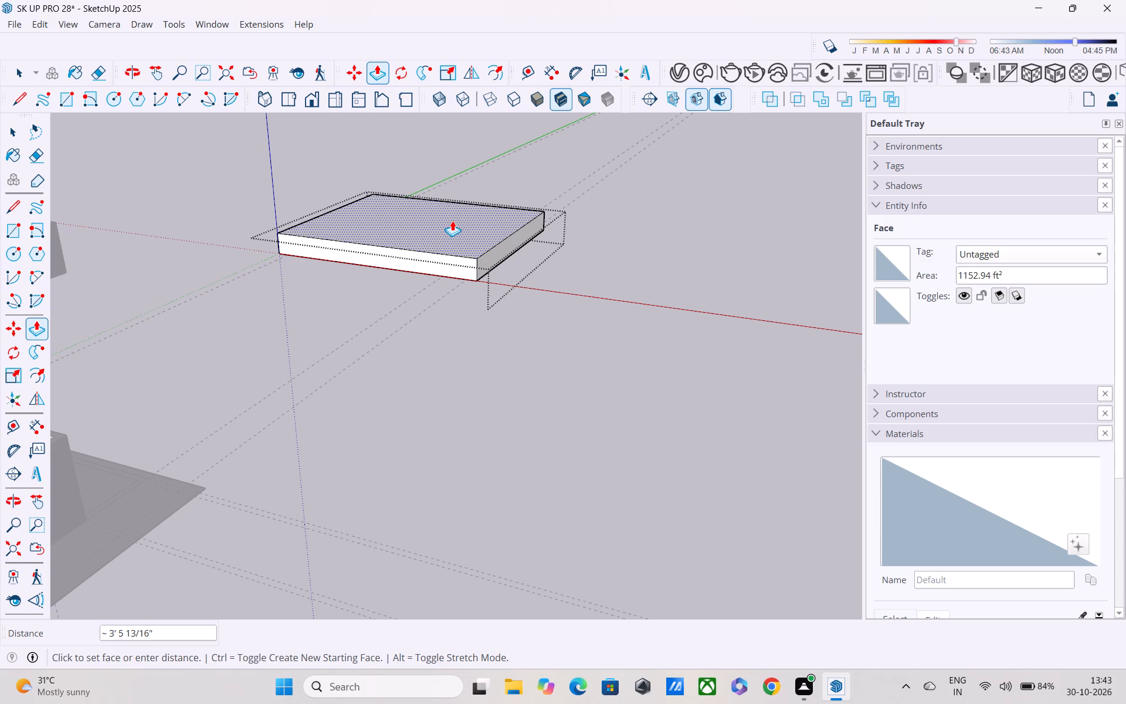
type("10")
key("shift+quotedbl")
key("Return")
Extrude the slab's top face upward by a further 2".
scroll(452, 221, "up", 3)
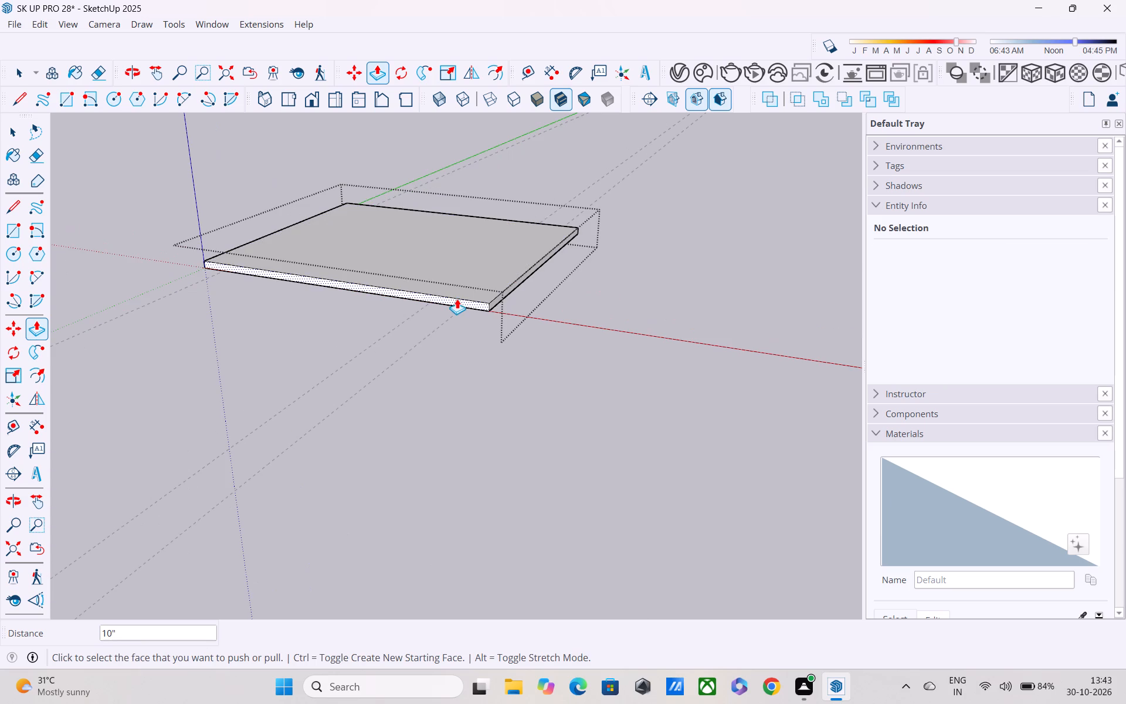
left_click(457, 285)
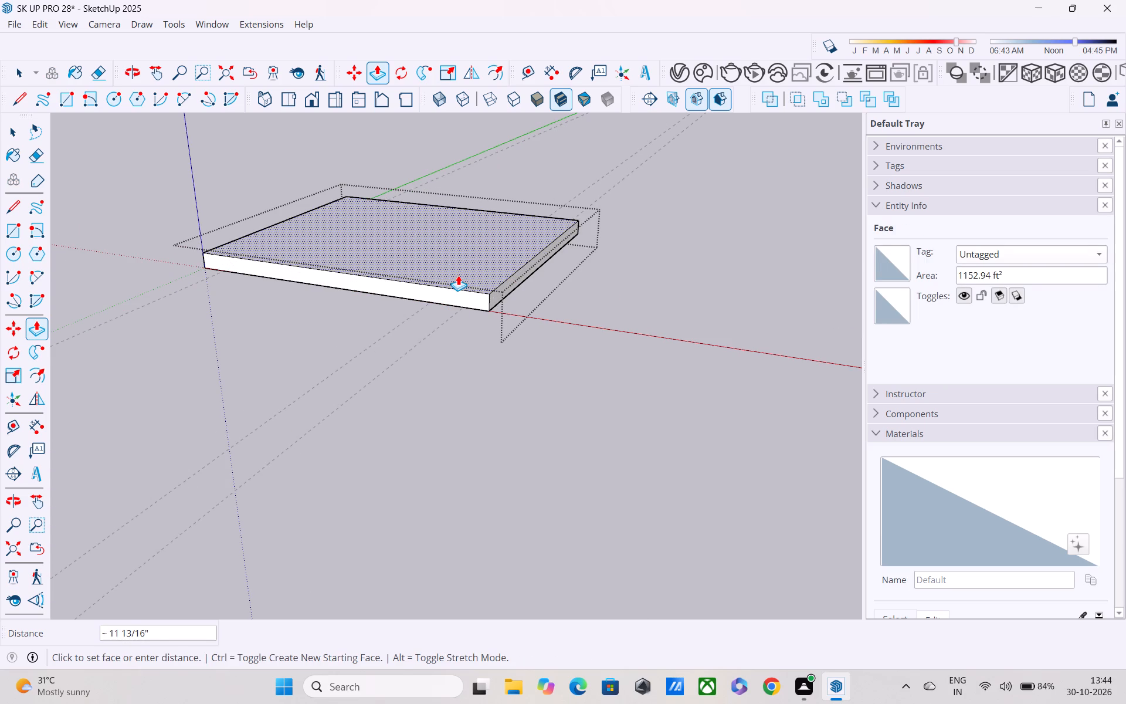
type("3\"")
key("BackSpace")
key("BackSpace")
type("2\"")
key("Return")
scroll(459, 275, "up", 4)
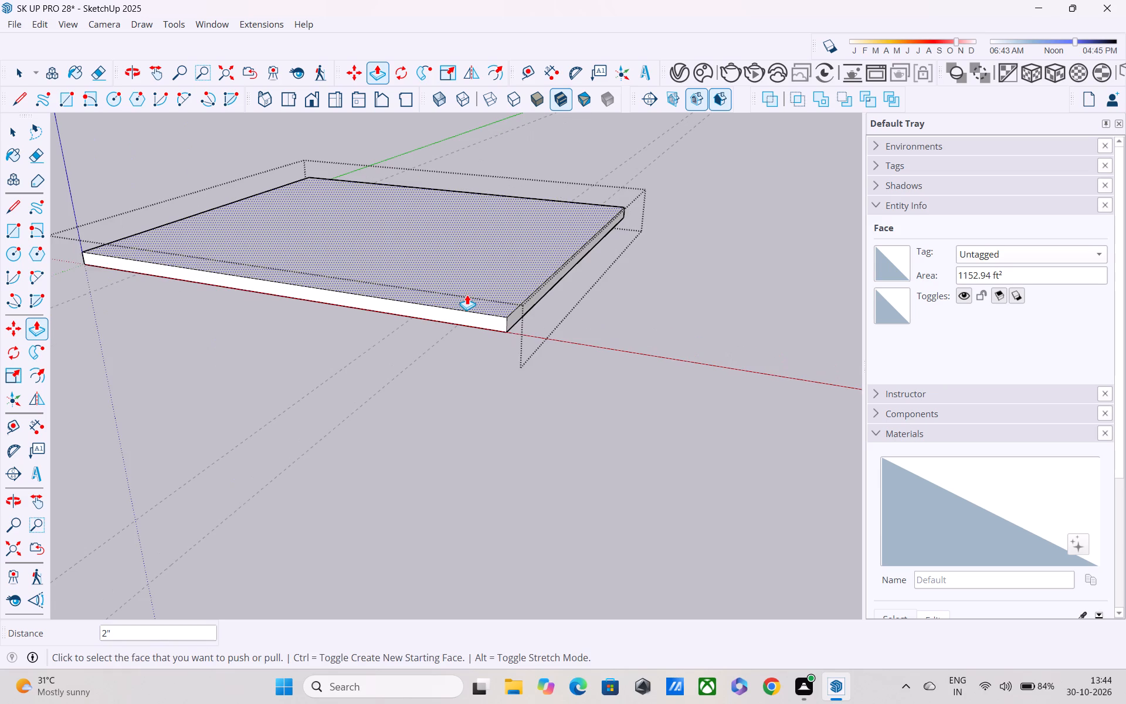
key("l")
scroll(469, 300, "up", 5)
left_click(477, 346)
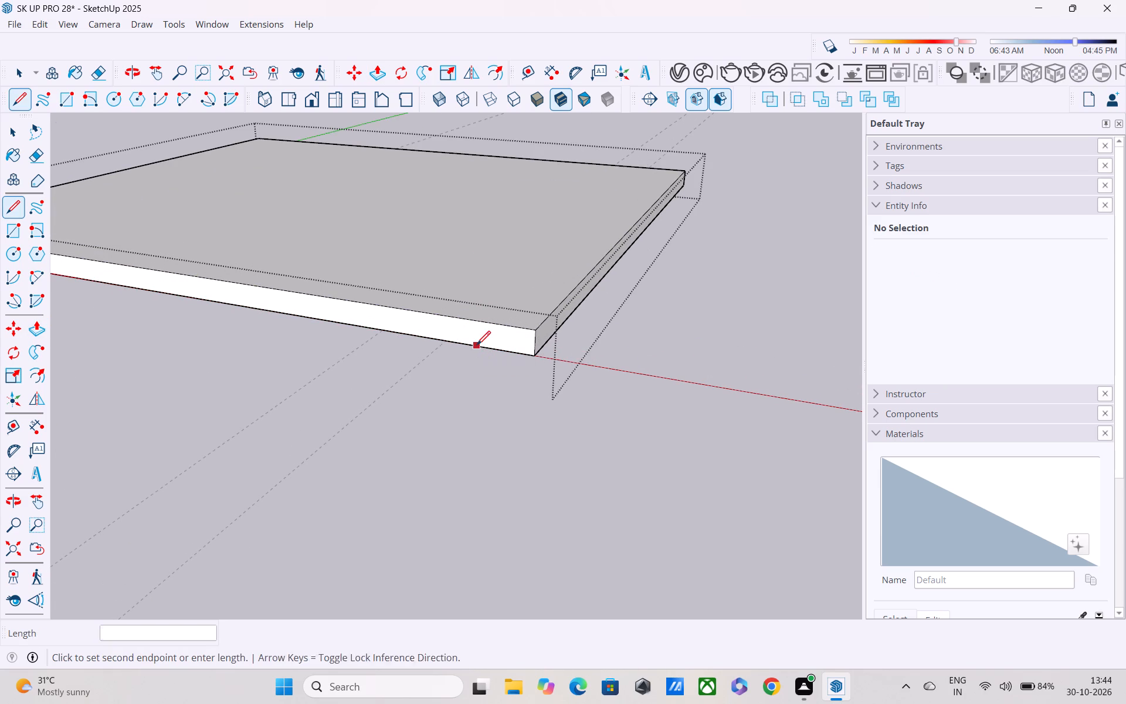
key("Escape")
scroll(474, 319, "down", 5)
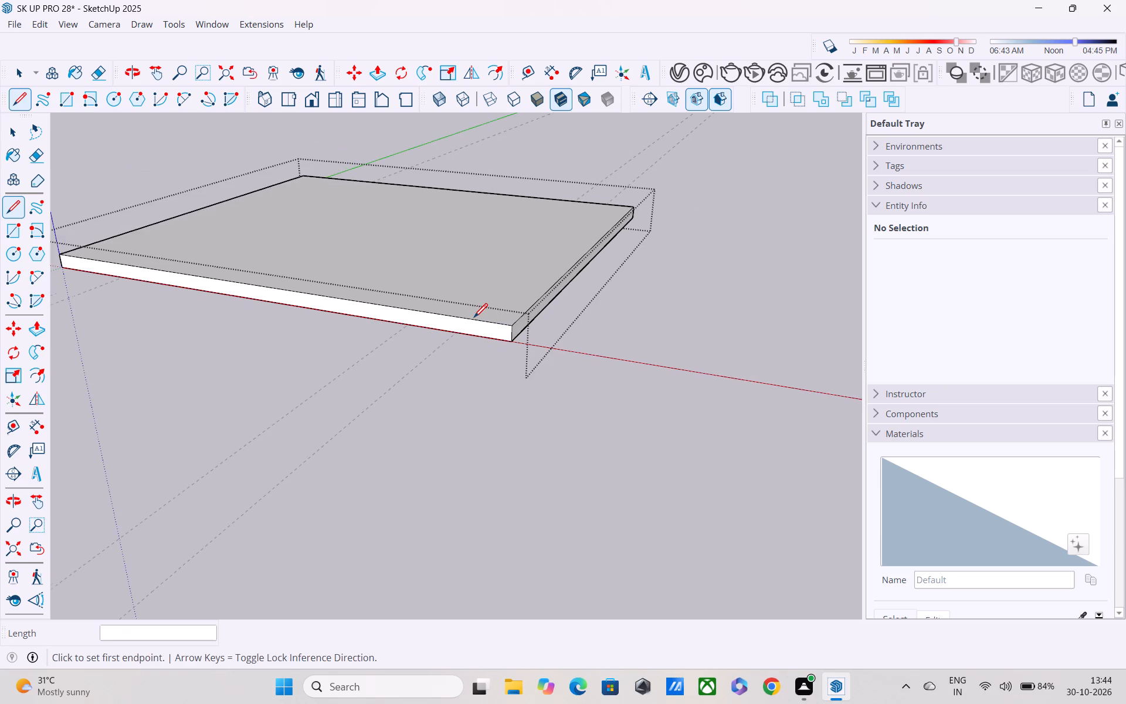
Leave the slab group and return to the whole model.
key("space")
scroll(472, 357, "down", 6)
middle_click_drag(461, 346, 496, 299, "shift")
scroll(497, 296, "up", 1)
scroll(497, 283, "down", 3)
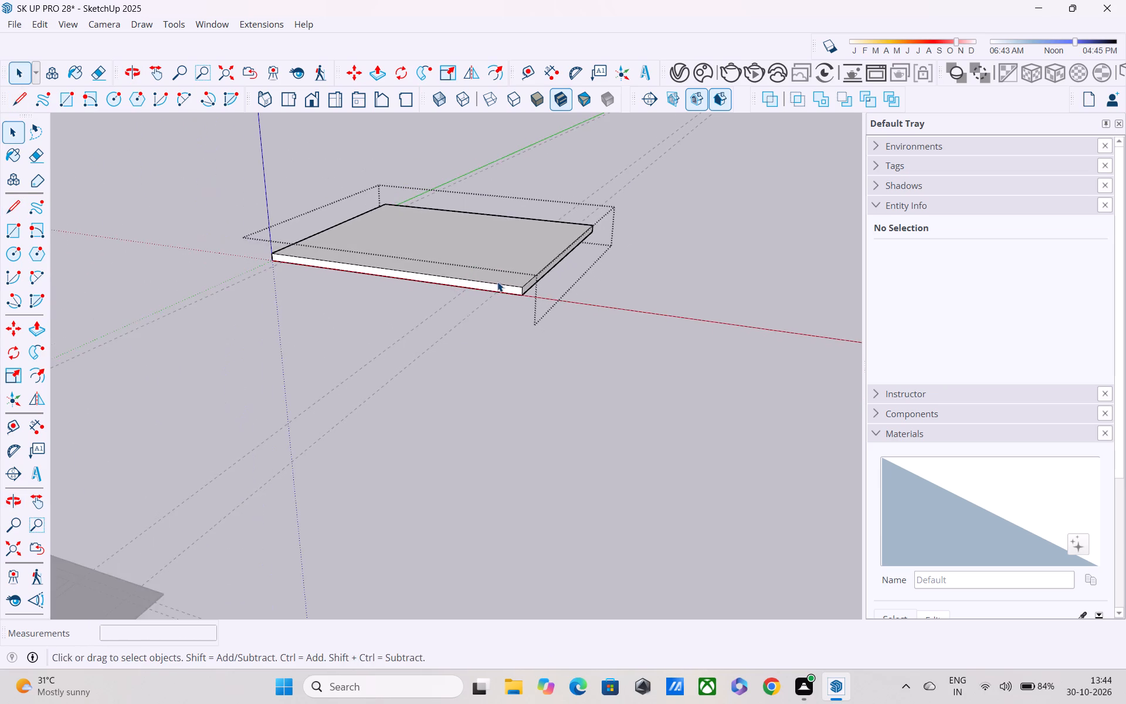
middle_click_drag(492, 277, 632, 271)
scroll(620, 255, "down", 6)
middle_click_drag(559, 339, 555, 266)
key("space")
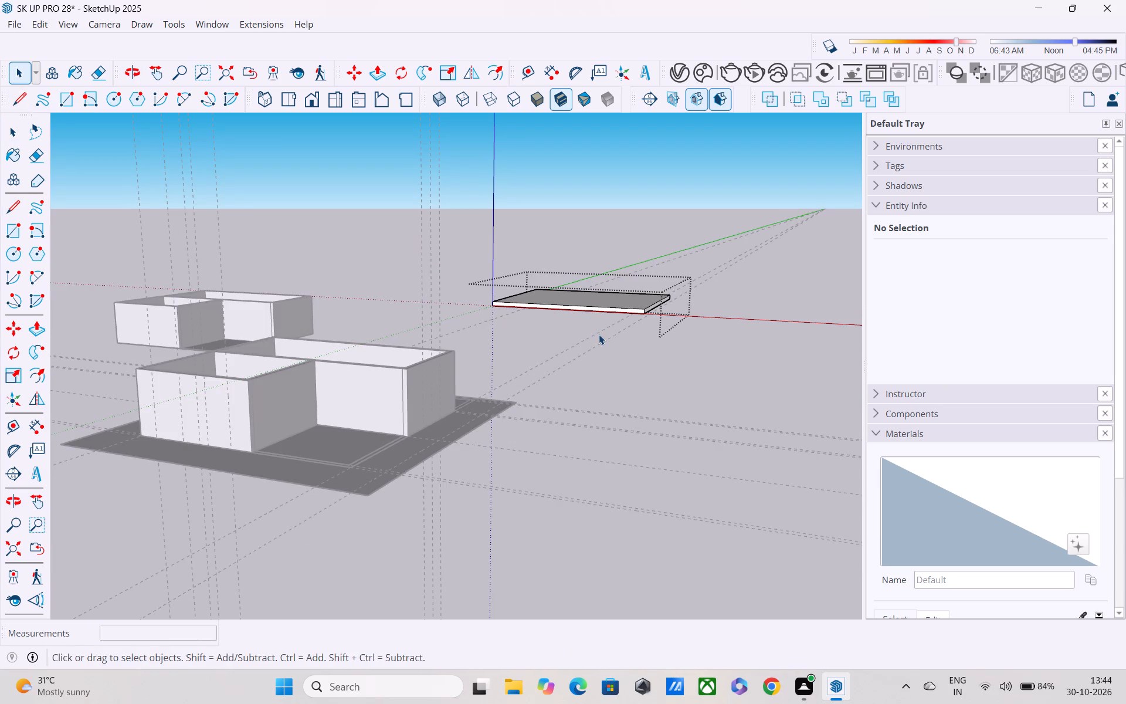
double_click(599, 334)
Move the slab group by its bottom corner onto the matching top outer corner of the original house walls.
scroll(600, 296, "up", 3)
left_click(585, 216)
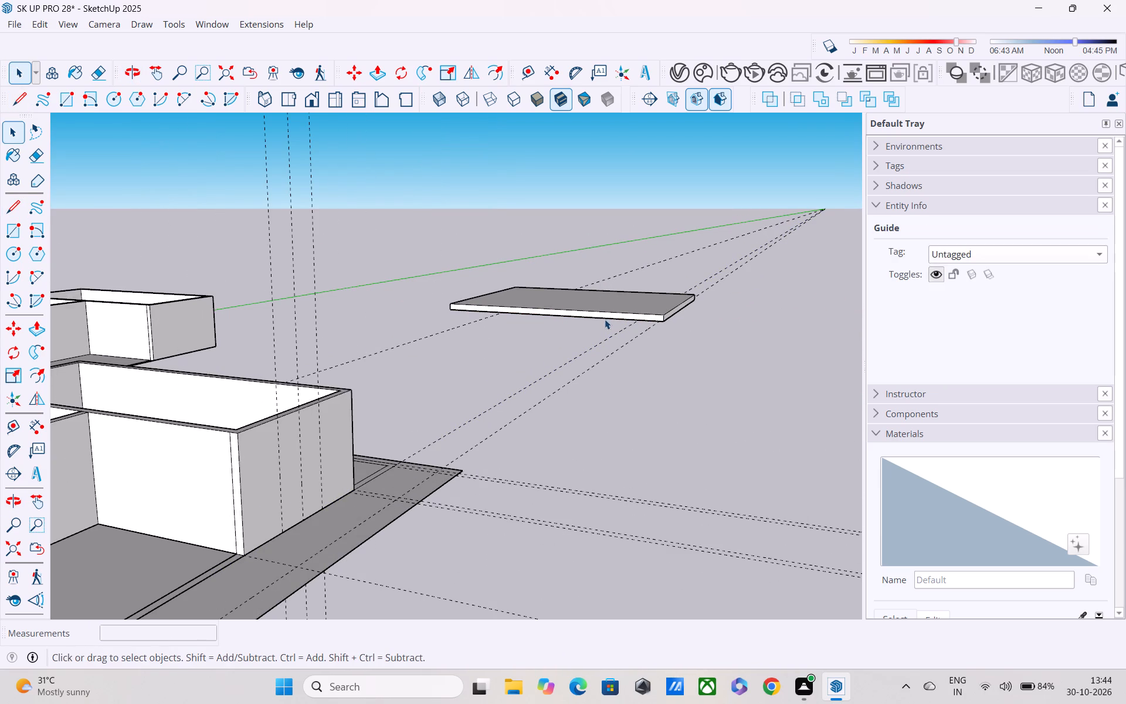
key("m")
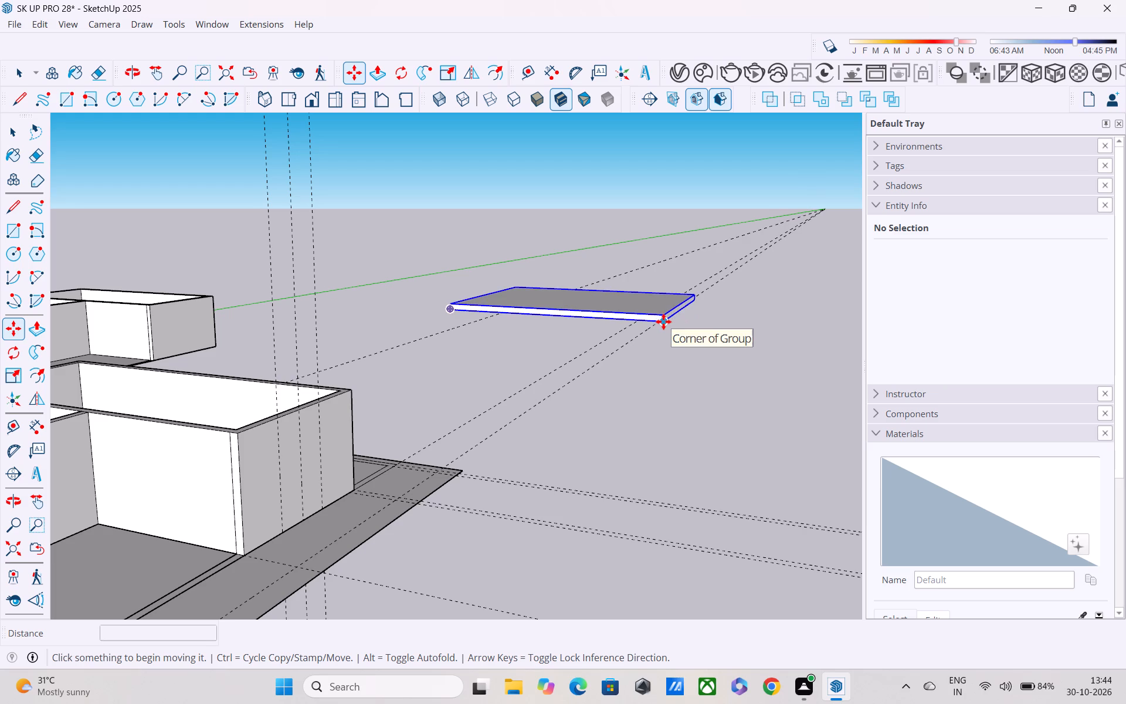
left_click(449, 313)
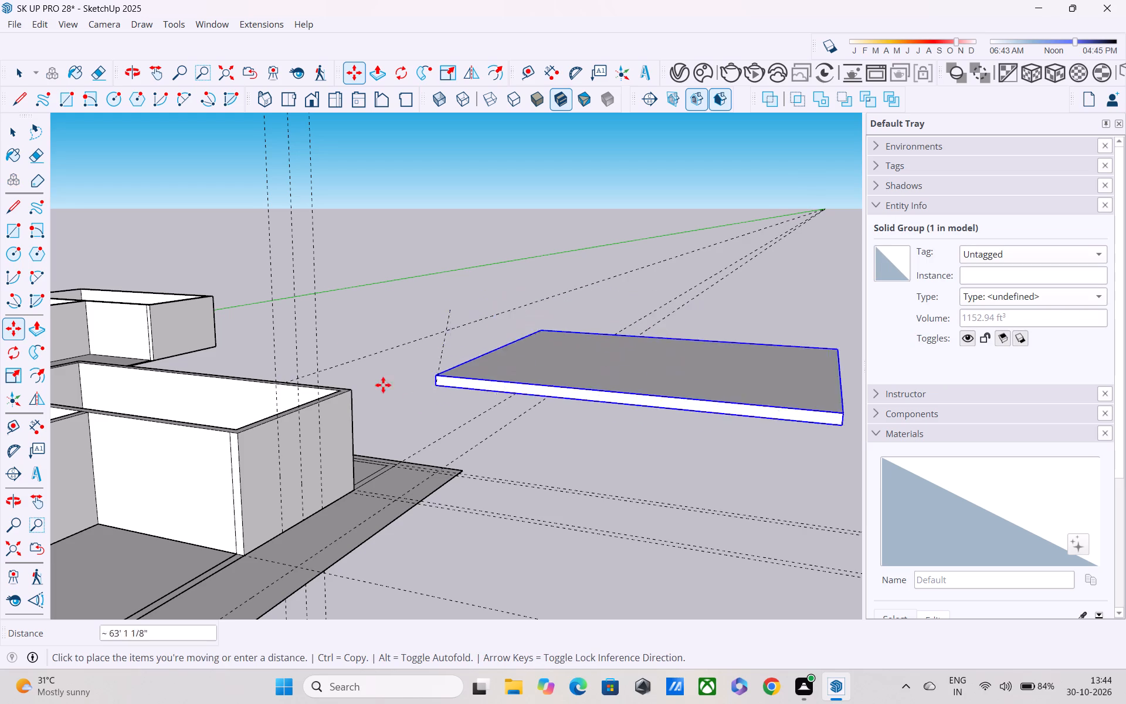
scroll(325, 343, "down", 1)
middle_click_drag(325, 342, 640, 344)
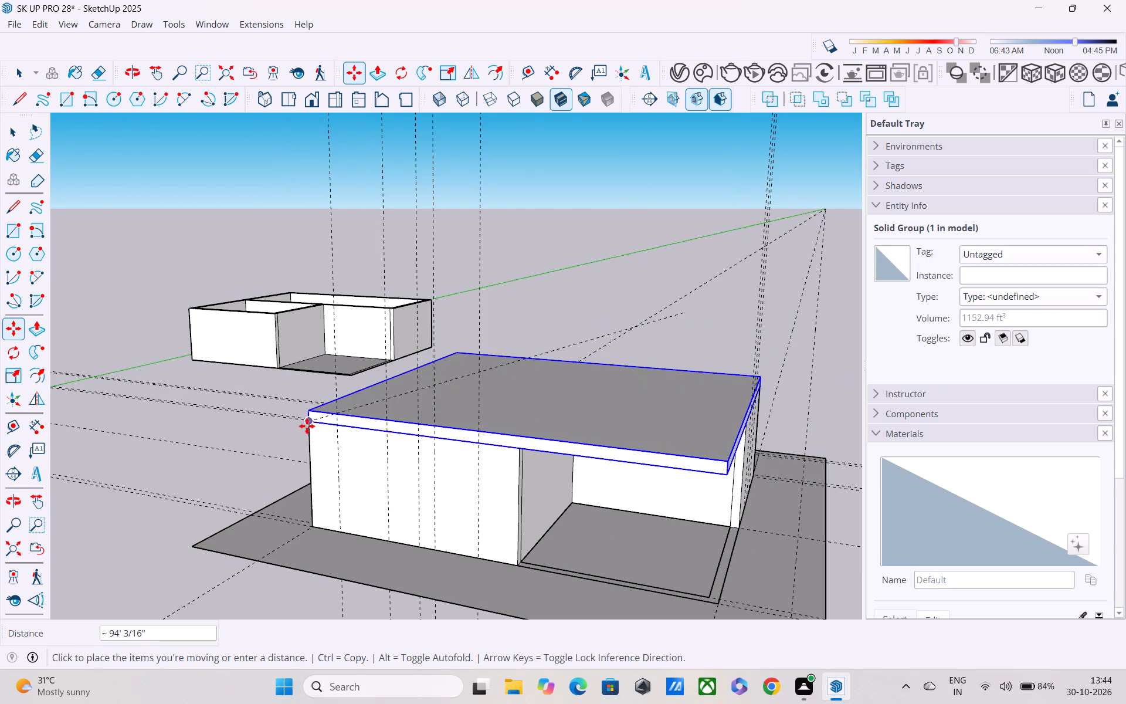
left_click(307, 426)
Examine from several sides and from above how the slab sits on the original house walls.
middle_click_drag(345, 448, 324, 364)
scroll(324, 364, "up", 1)
scroll(324, 364, "down", 6)
middle_click_drag(391, 441, 0, 504)
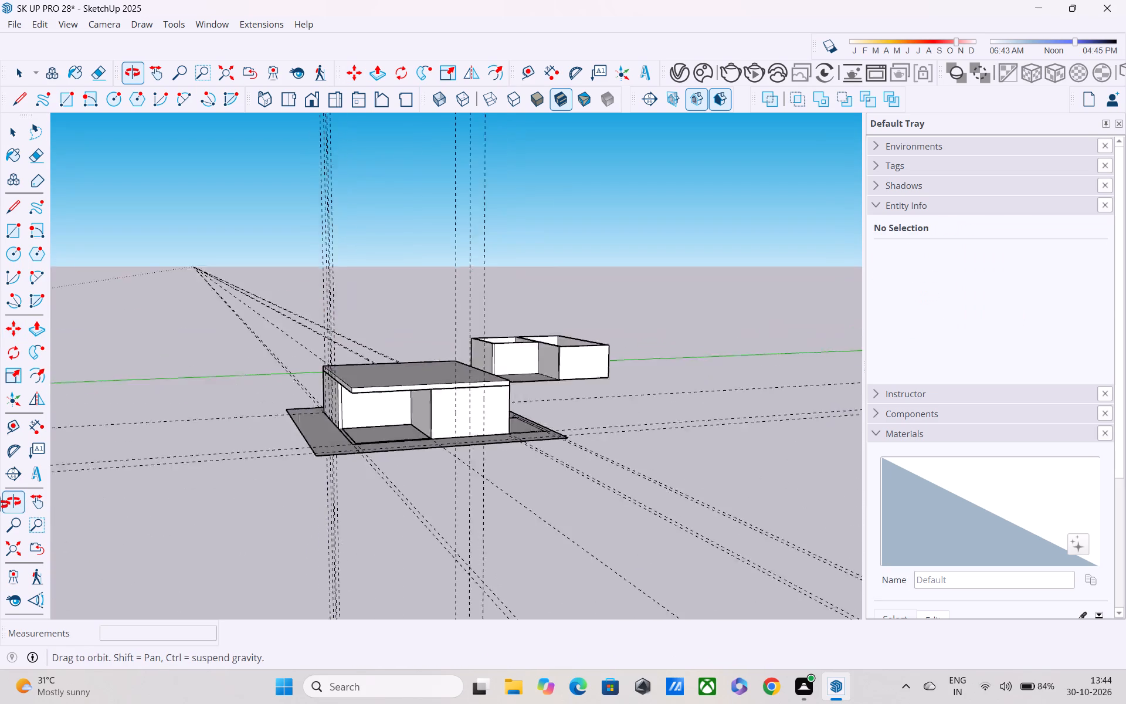
middle_click_drag(0, 504, 255, 536)
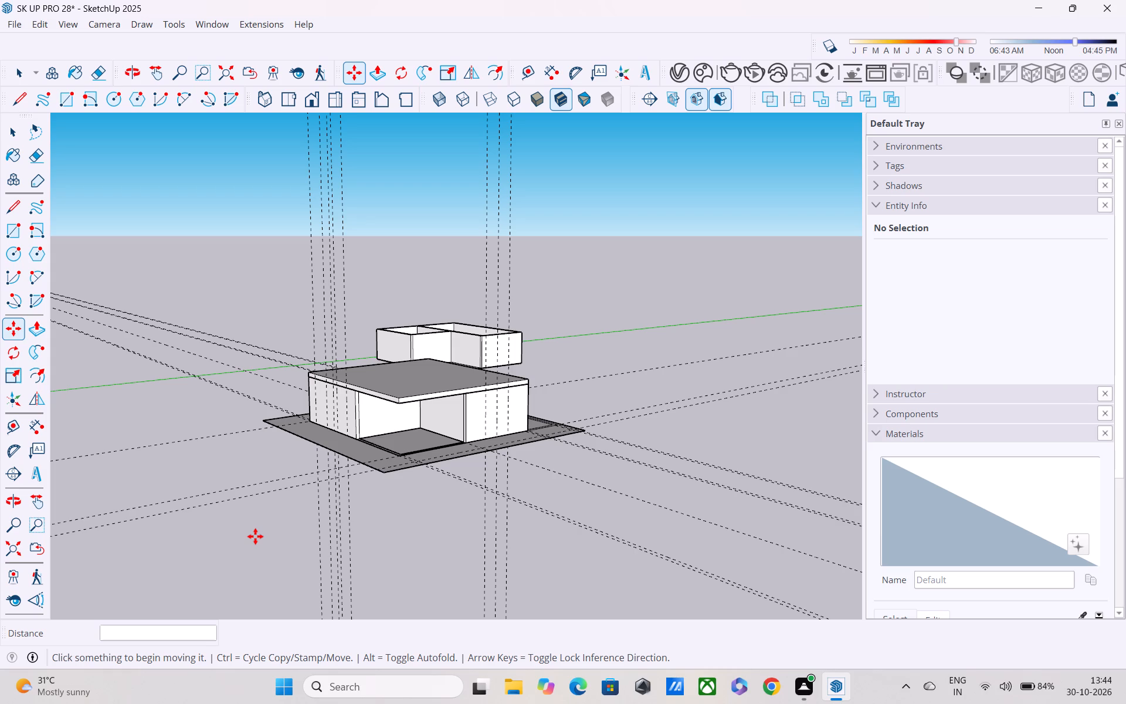
scroll(255, 536, "up", 2)
middle_click_drag(255, 536, 312, 638)
middle_click_drag(314, 396, 348, 434)
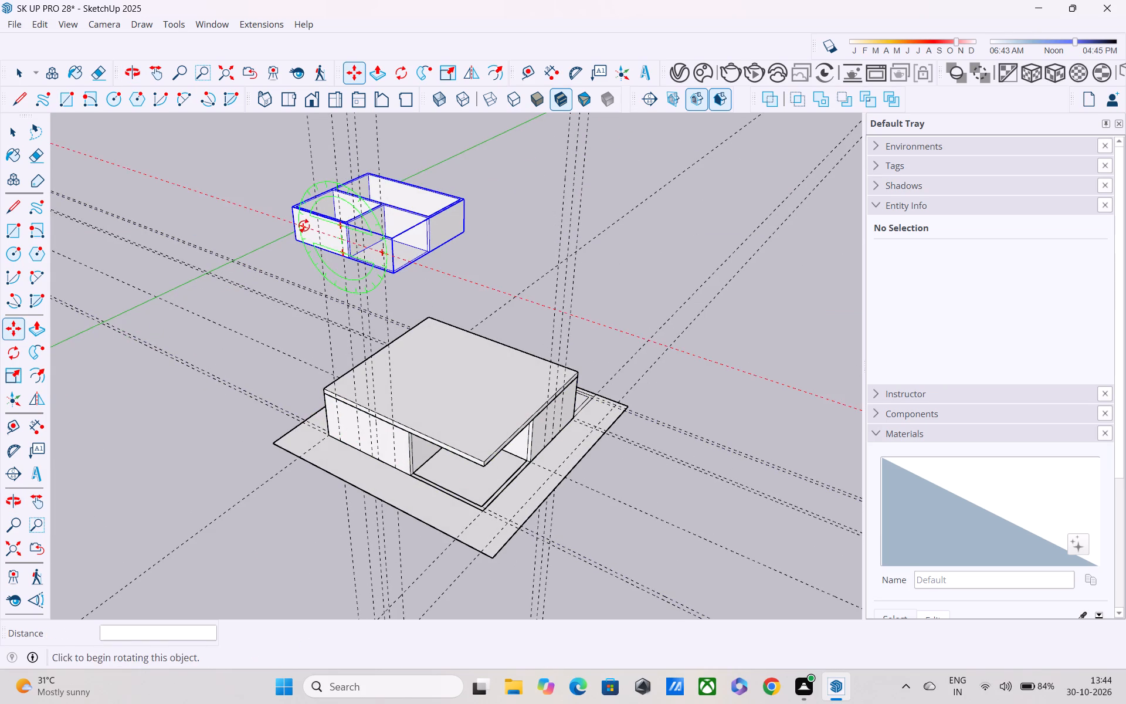
scroll(321, 390, "up", 3)
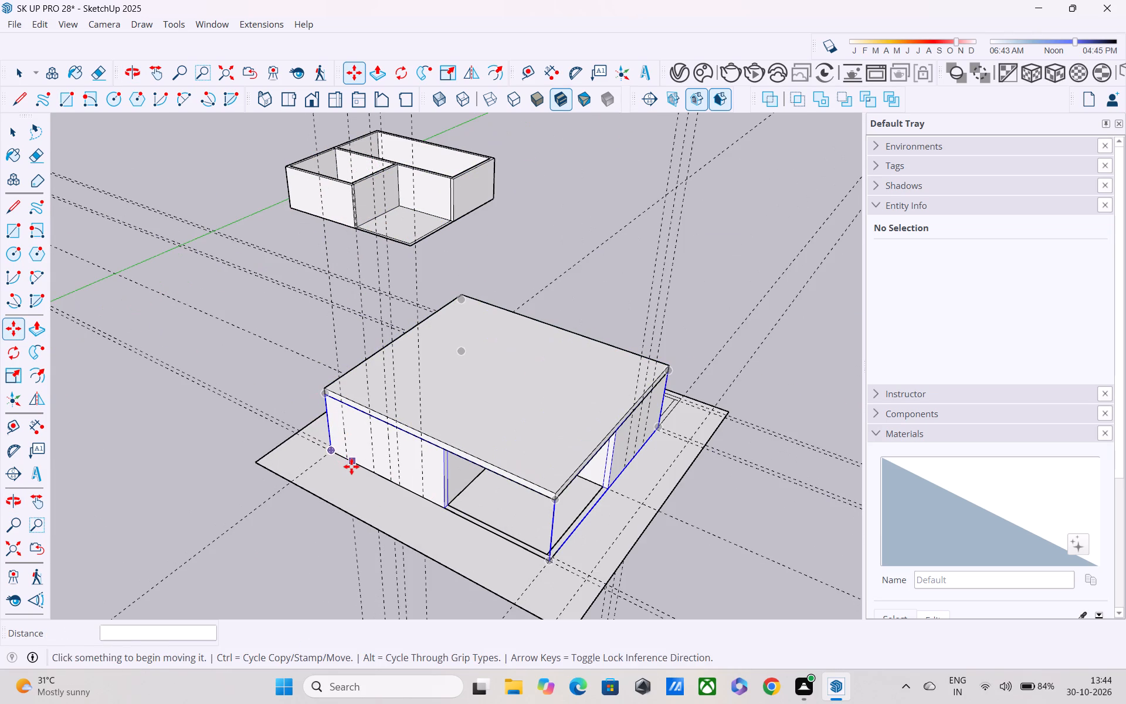
middle_click_drag(351, 466, 358, 504, "shift")
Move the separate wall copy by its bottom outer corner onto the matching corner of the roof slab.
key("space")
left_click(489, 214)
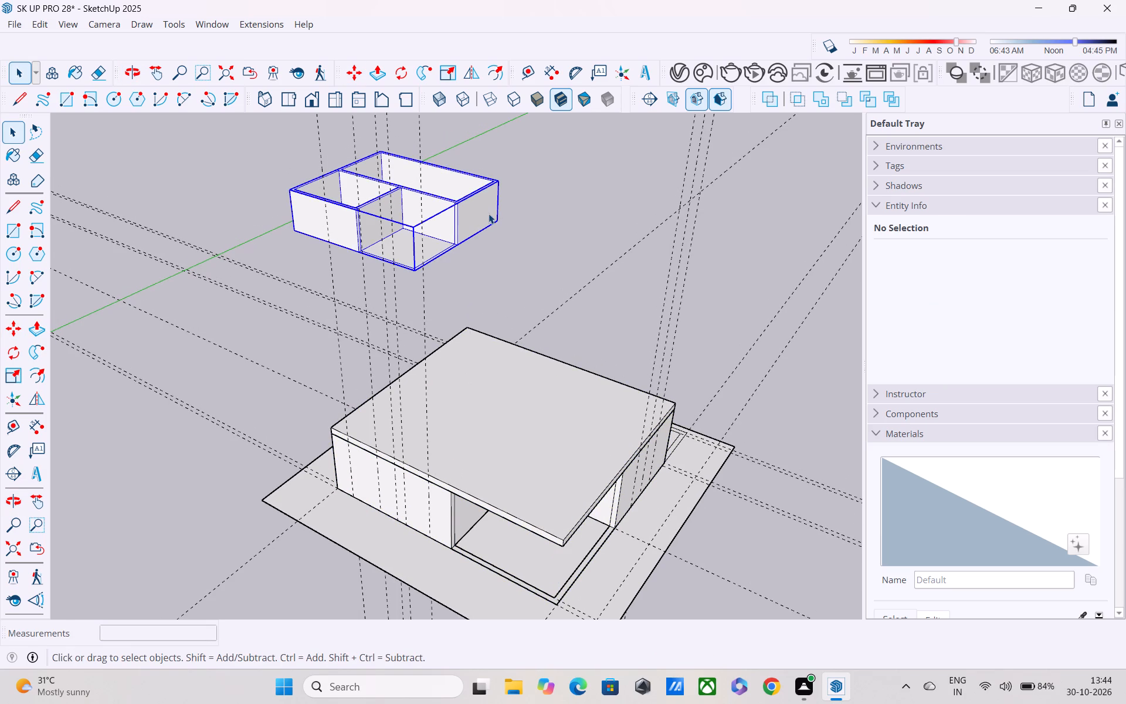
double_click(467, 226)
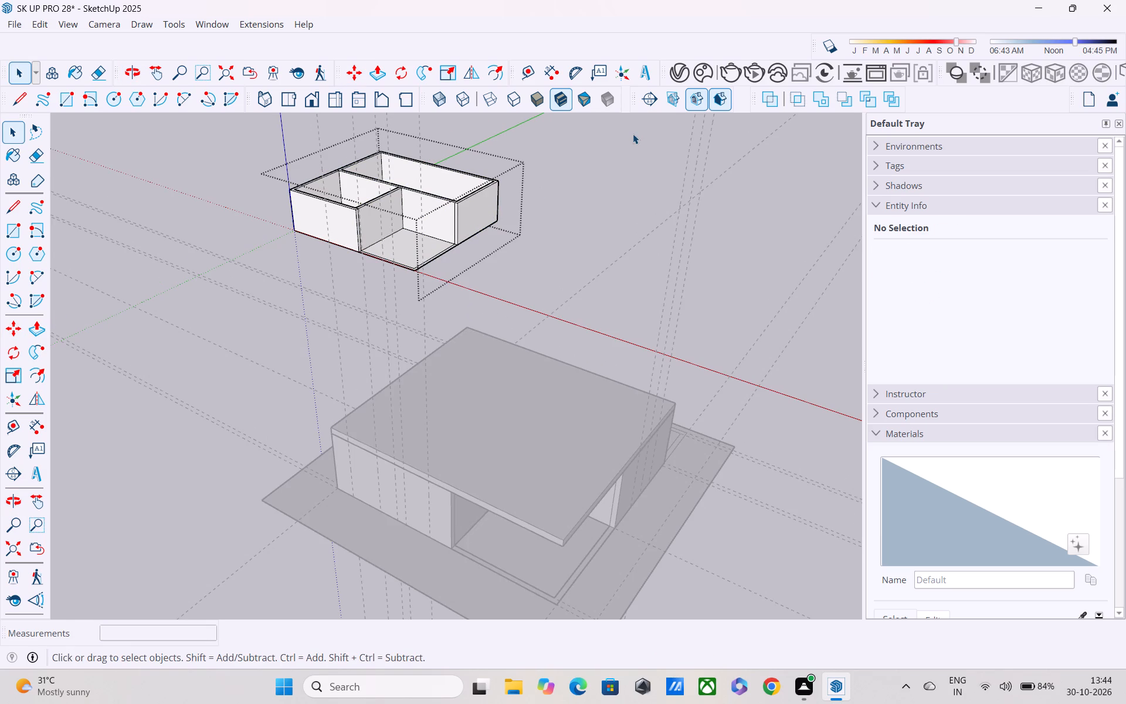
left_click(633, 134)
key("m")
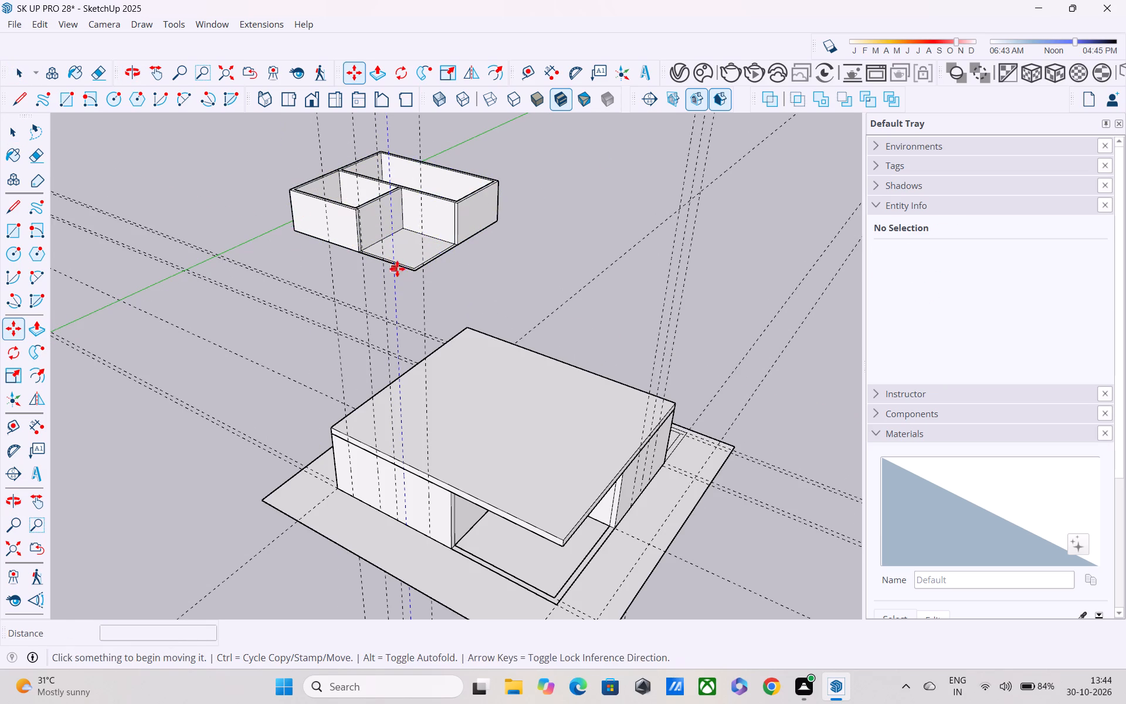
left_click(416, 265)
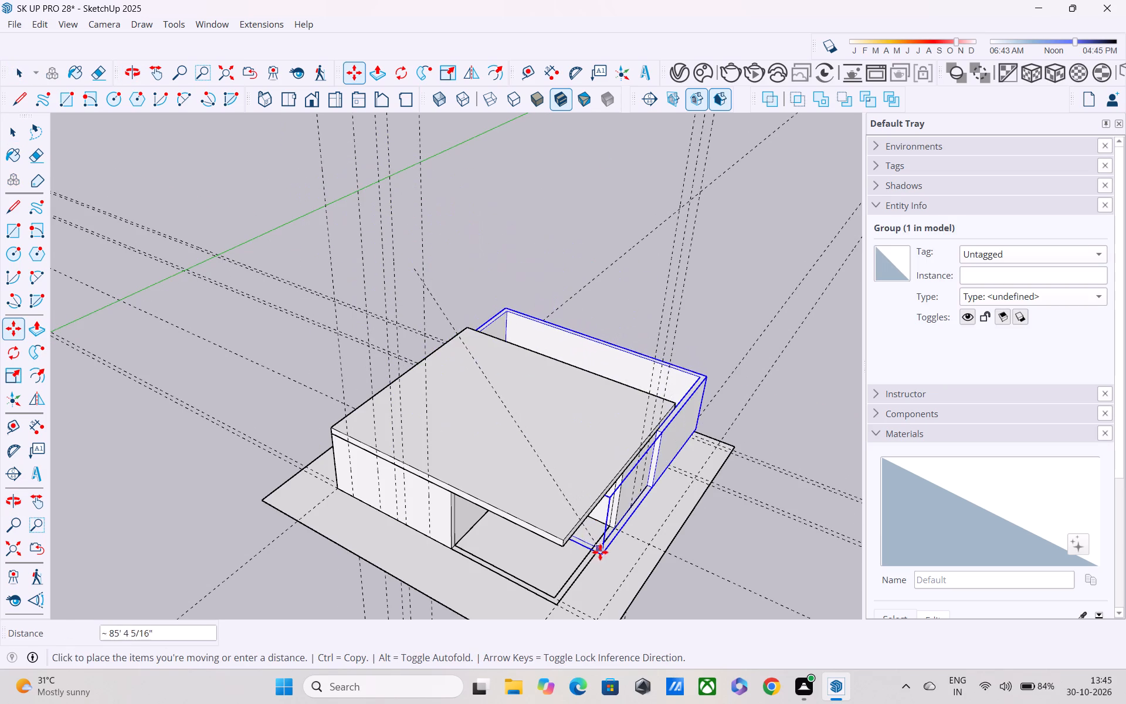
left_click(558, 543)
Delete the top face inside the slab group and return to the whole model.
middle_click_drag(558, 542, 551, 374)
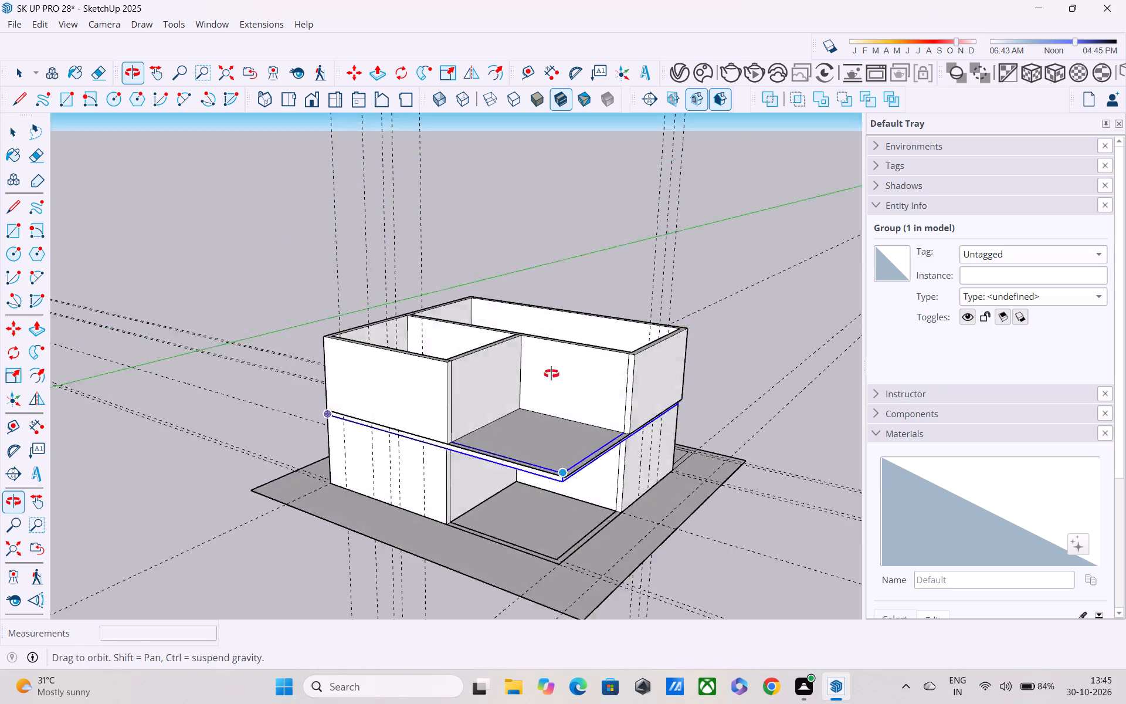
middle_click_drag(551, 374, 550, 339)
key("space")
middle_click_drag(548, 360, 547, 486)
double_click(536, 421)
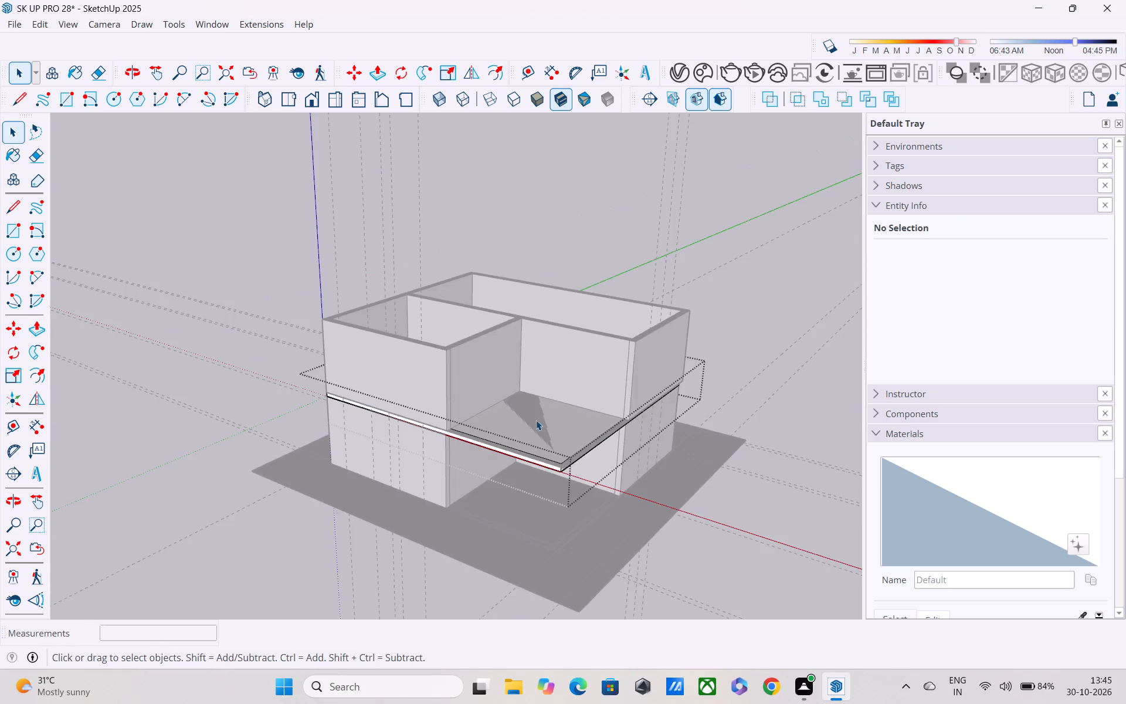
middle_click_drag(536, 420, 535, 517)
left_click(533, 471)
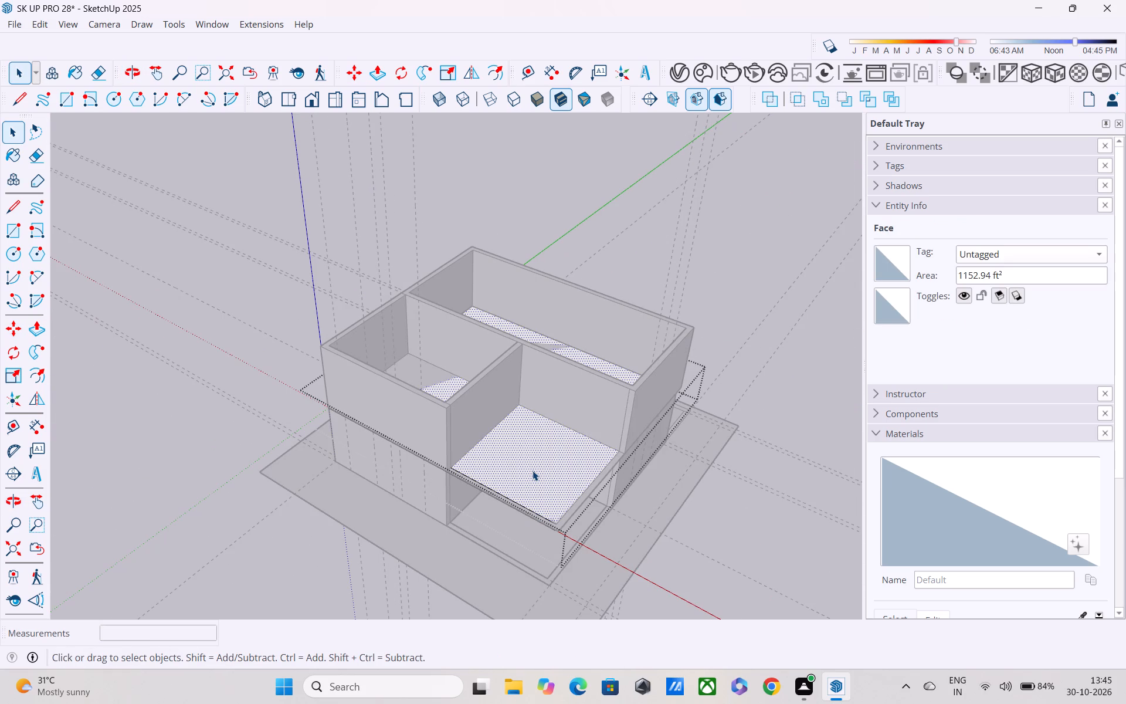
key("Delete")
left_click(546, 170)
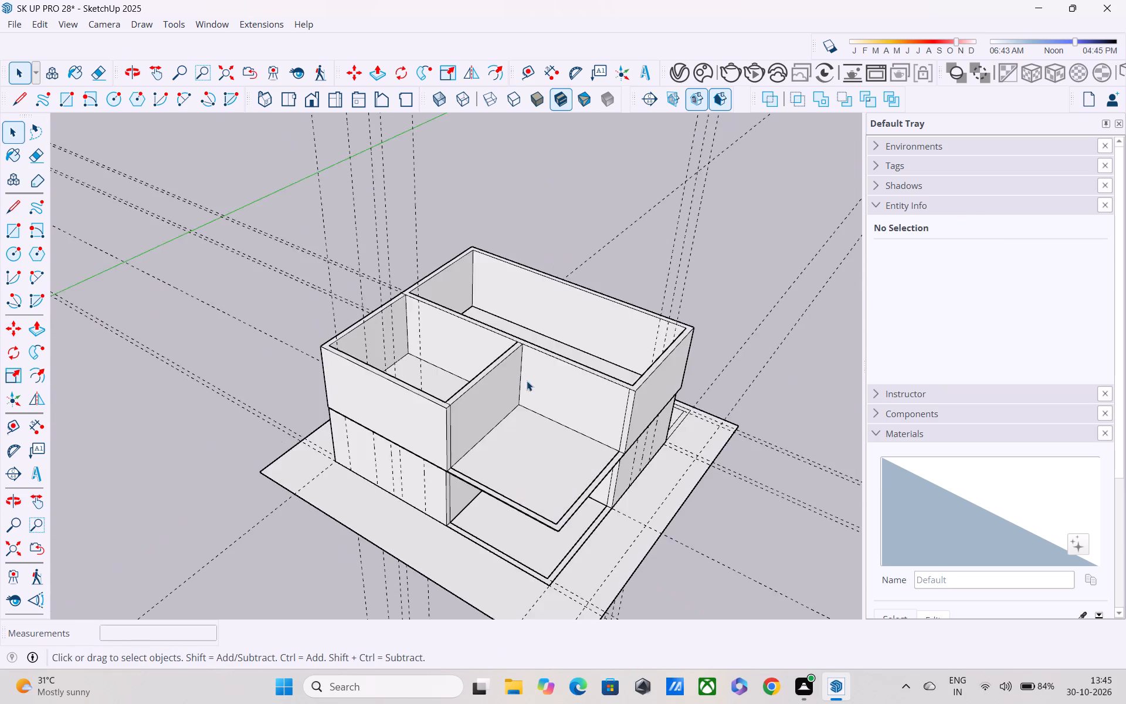
Examine from below, from the side and up close how the upper walls sit on the slab.
middle_click_drag(527, 381, 560, 295)
scroll(574, 291, "down", 5)
middle_click_drag(640, 446, 514, 242)
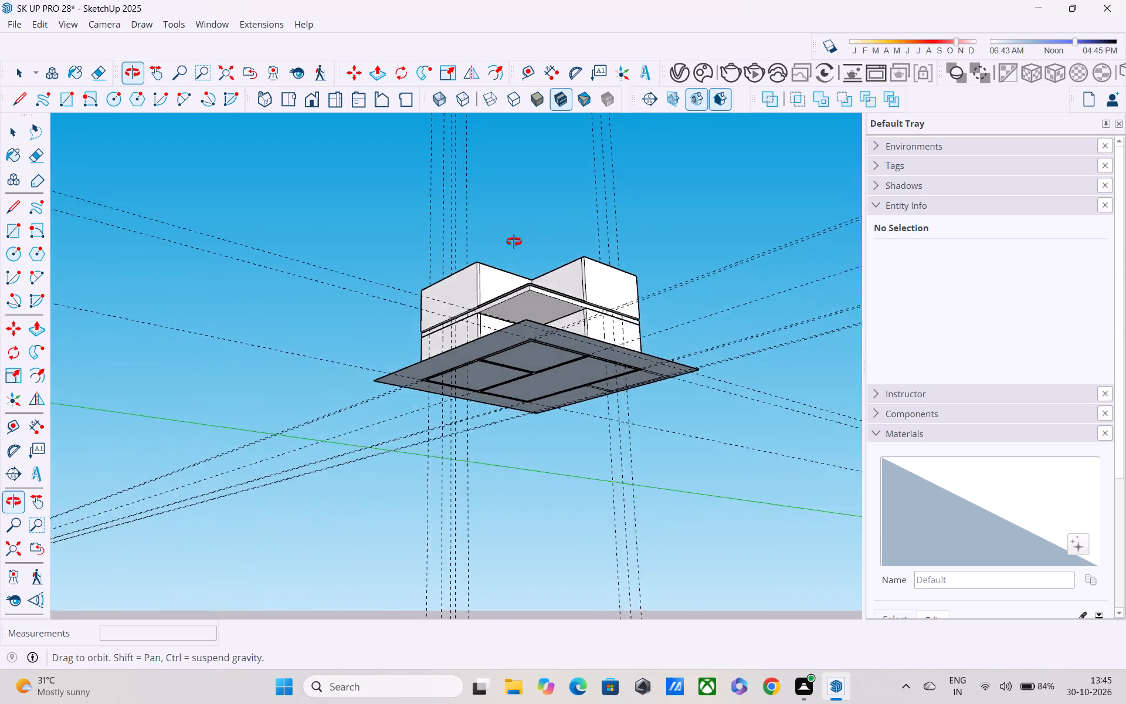
middle_click_drag(514, 242, 462, 327)
scroll(490, 364, "up", 10)
scroll(499, 309, "up", 4)
middle_click_drag(498, 289, 531, 341)
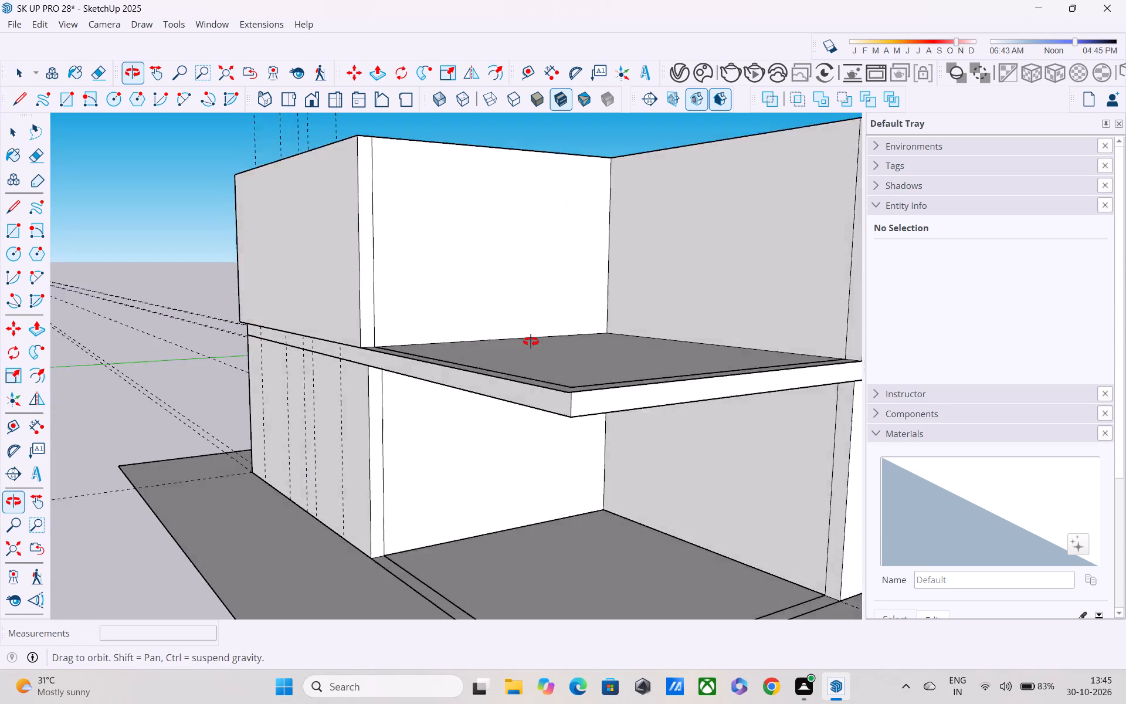
middle_click_drag(531, 341, 542, 361)
scroll(565, 409, "up", 5)
scroll(591, 511, "down", 3)
middle_click_drag(581, 499, 463, 326)
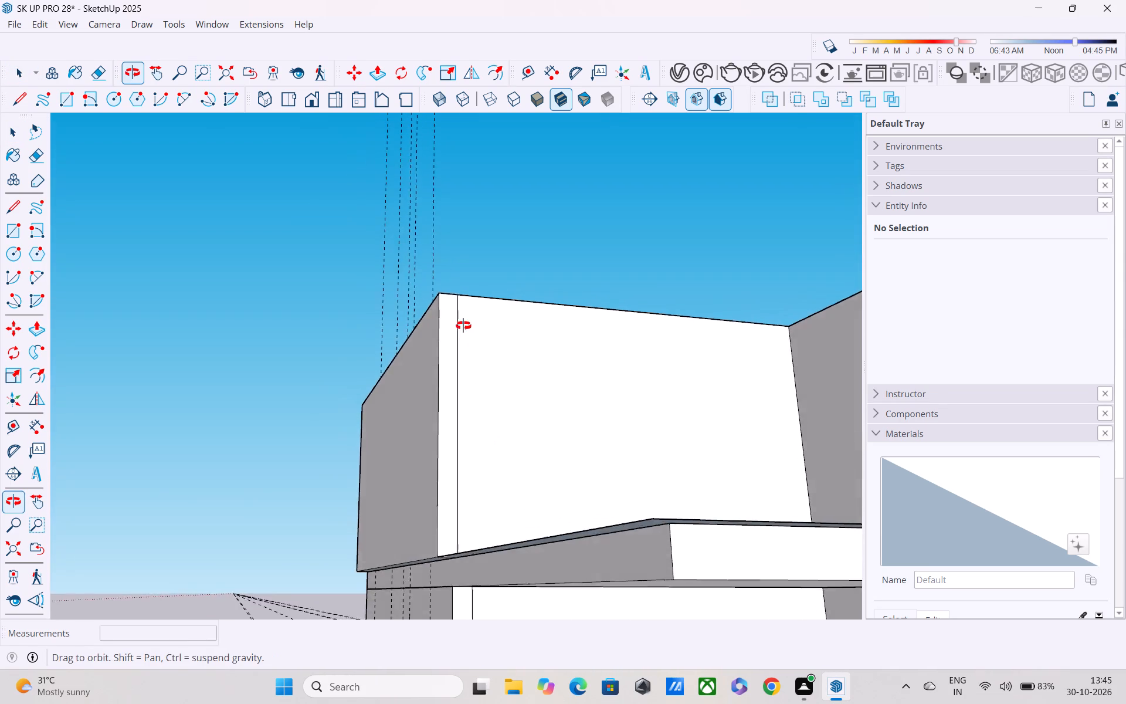
middle_click_drag(463, 326, 688, 439)
scroll(690, 439, "down", 4)
middle_click_drag(684, 439, 641, 419, "shift")
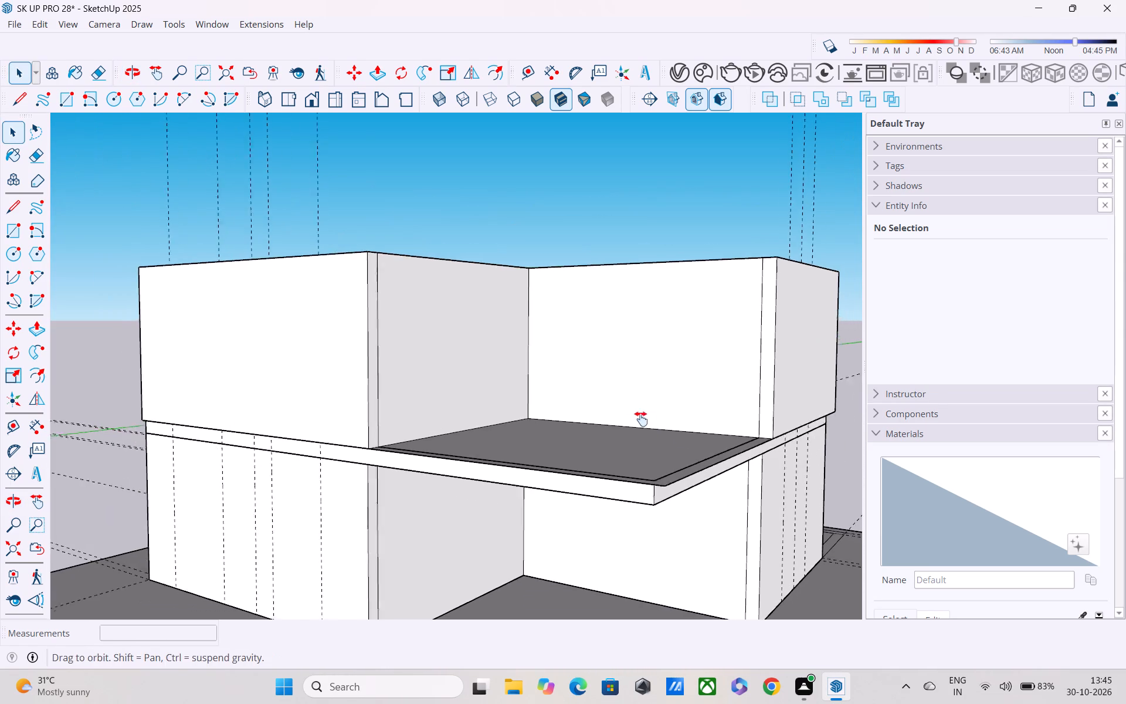
middle_click_drag(641, 419, 591, 378, "shift")
scroll(591, 378, "up", 1)
scroll(598, 189, "down", 3)
left_click(592, 151)
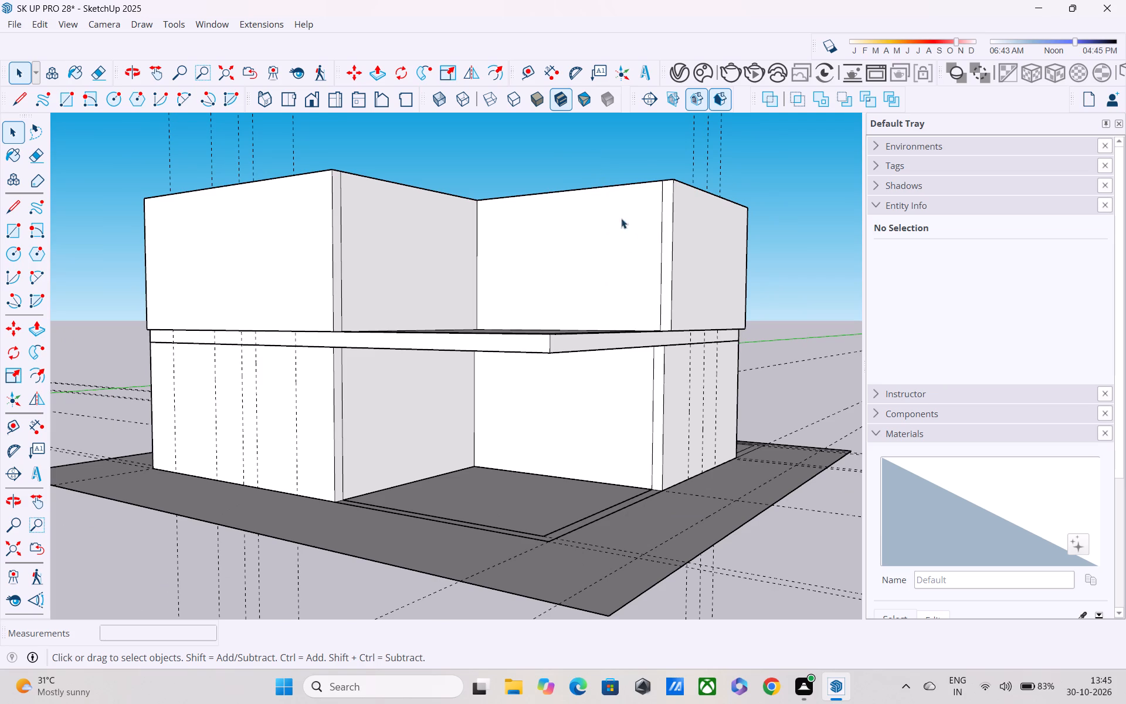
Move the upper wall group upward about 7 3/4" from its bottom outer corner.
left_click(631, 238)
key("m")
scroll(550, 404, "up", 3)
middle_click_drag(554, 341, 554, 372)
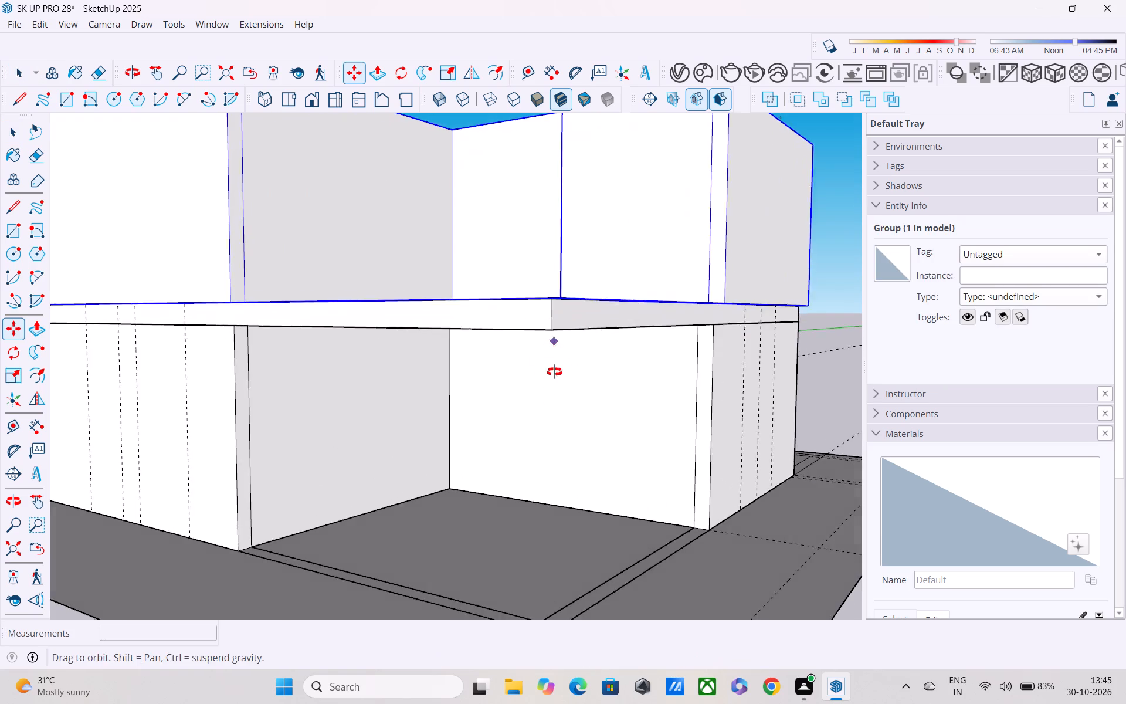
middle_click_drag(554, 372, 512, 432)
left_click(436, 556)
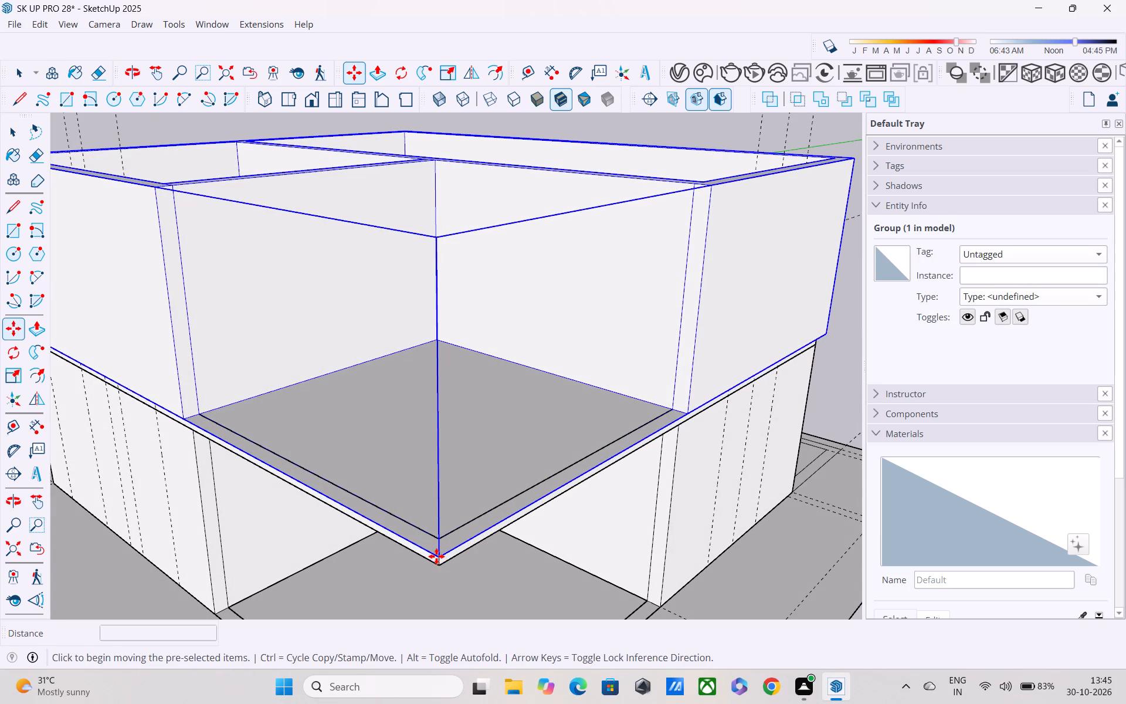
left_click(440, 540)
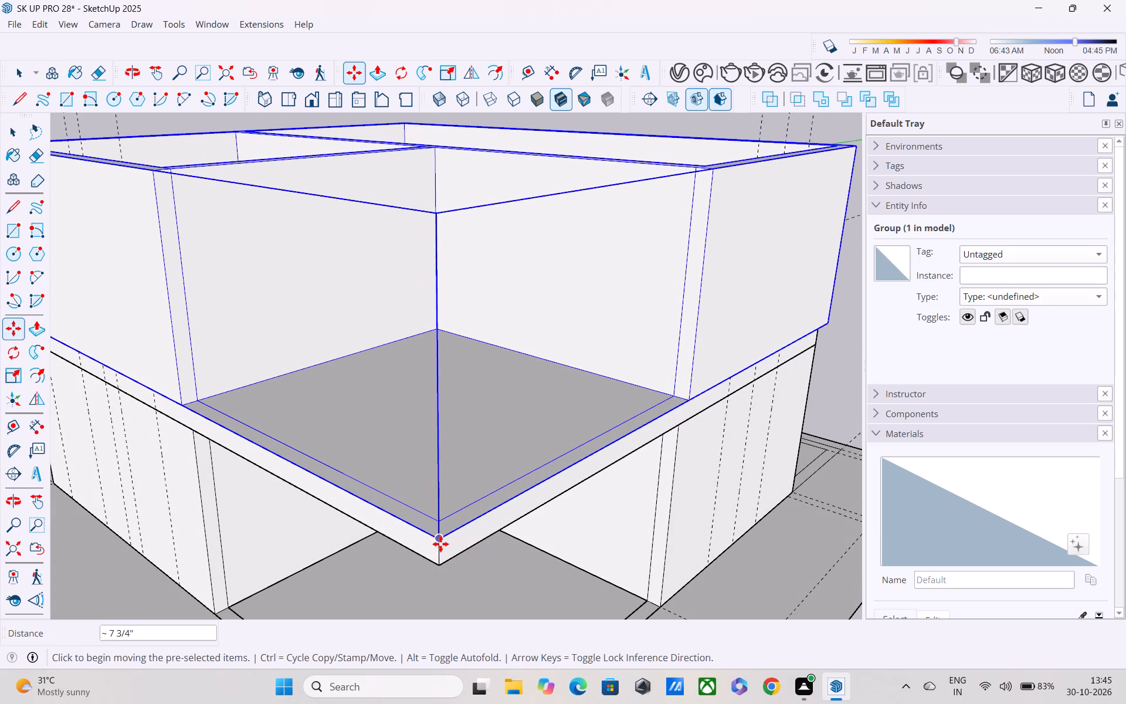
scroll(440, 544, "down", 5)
Change the model's face style to Shaded, without textures, after trying Hidden Line.
key("space")
left_click(514, 100)
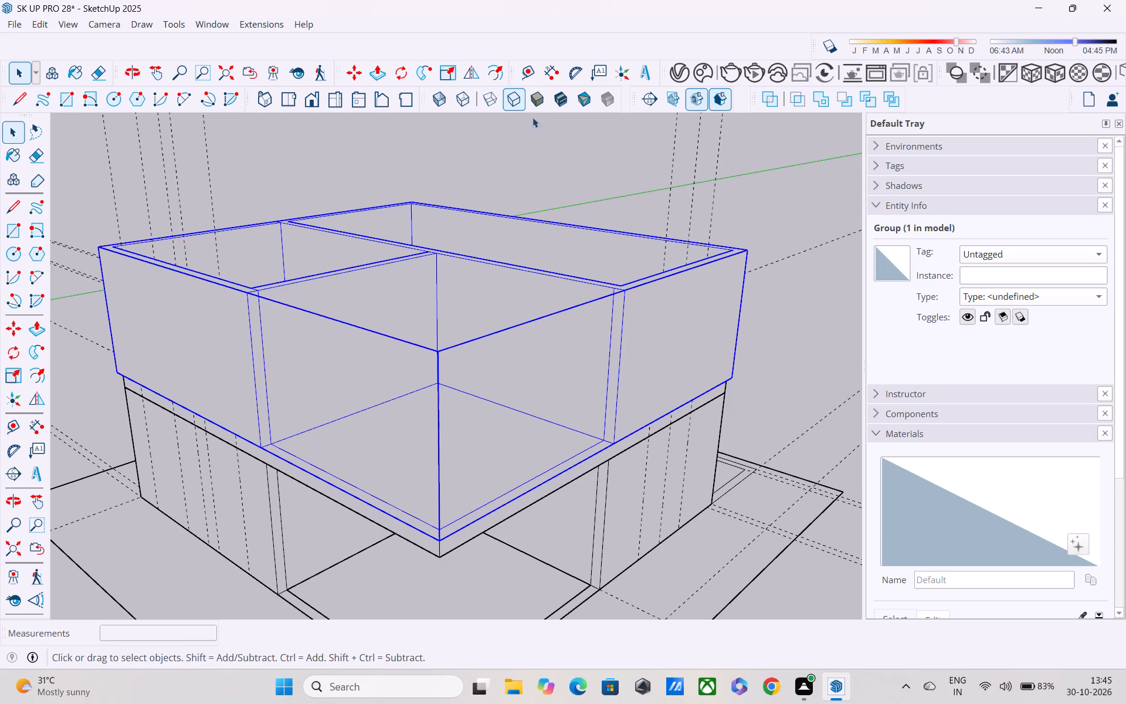
left_click(515, 90)
left_click(512, 97)
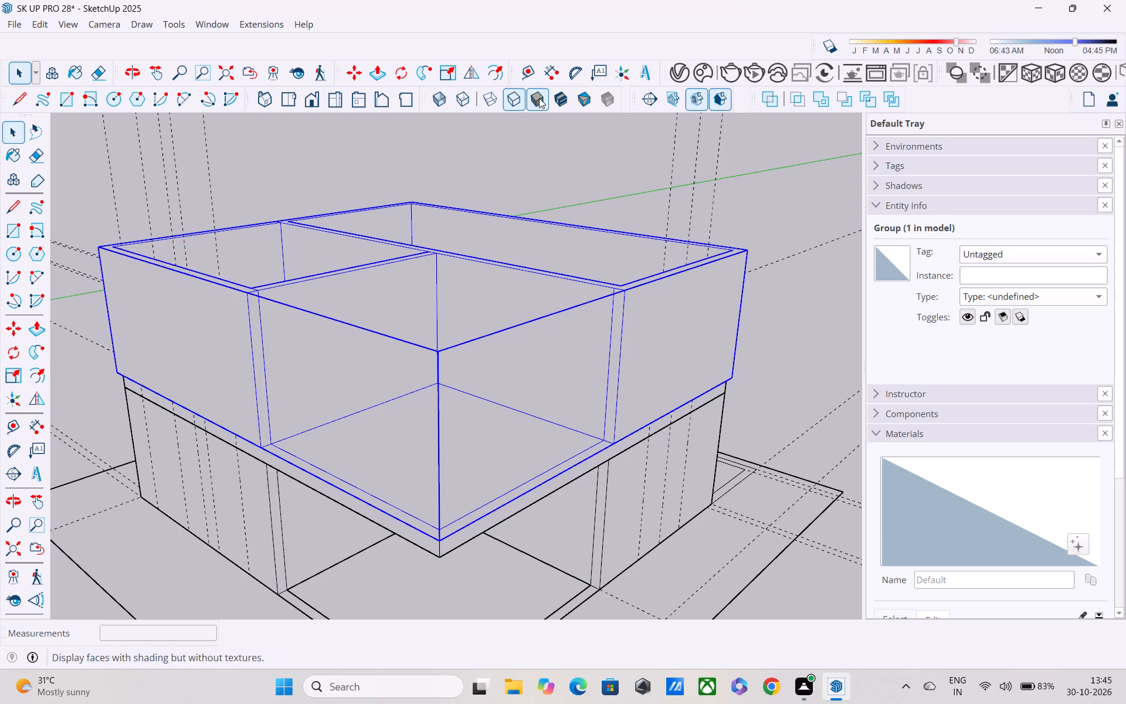
left_click(539, 98)
left_click(534, 160)
key("space")
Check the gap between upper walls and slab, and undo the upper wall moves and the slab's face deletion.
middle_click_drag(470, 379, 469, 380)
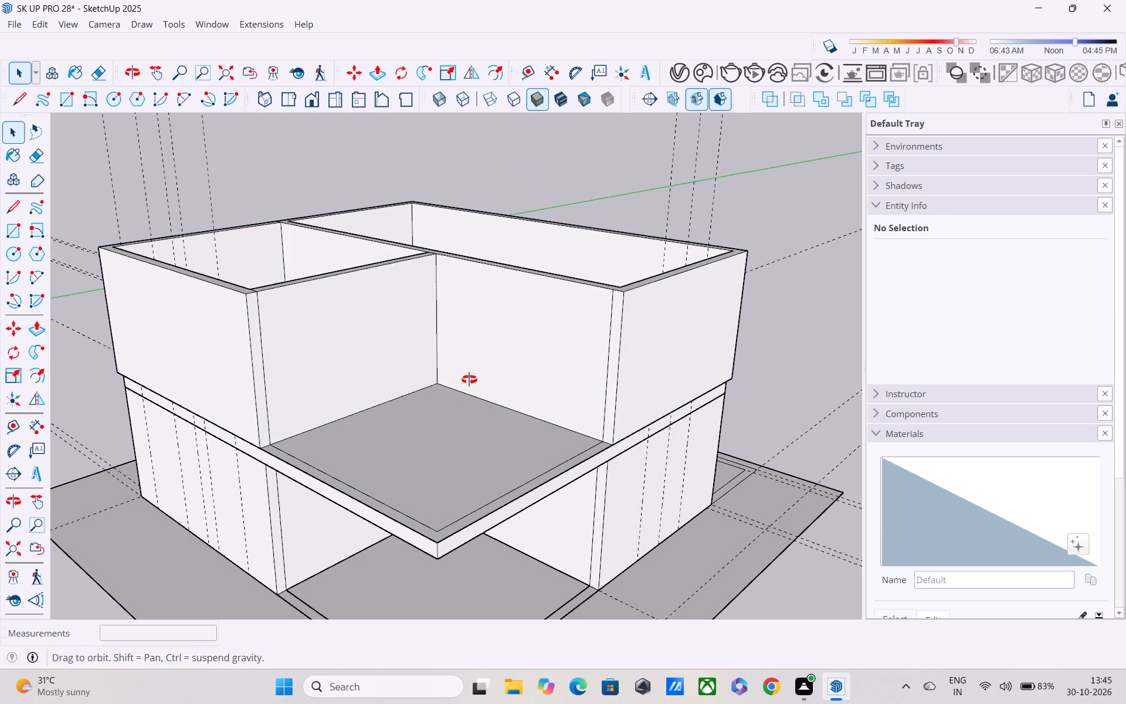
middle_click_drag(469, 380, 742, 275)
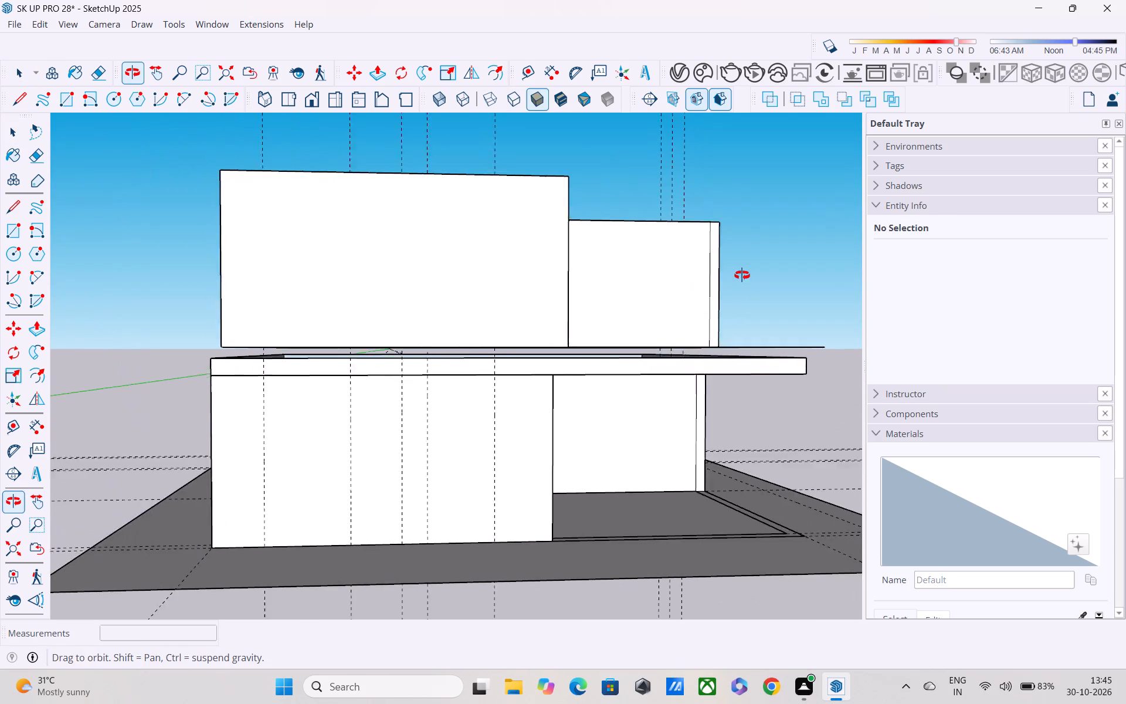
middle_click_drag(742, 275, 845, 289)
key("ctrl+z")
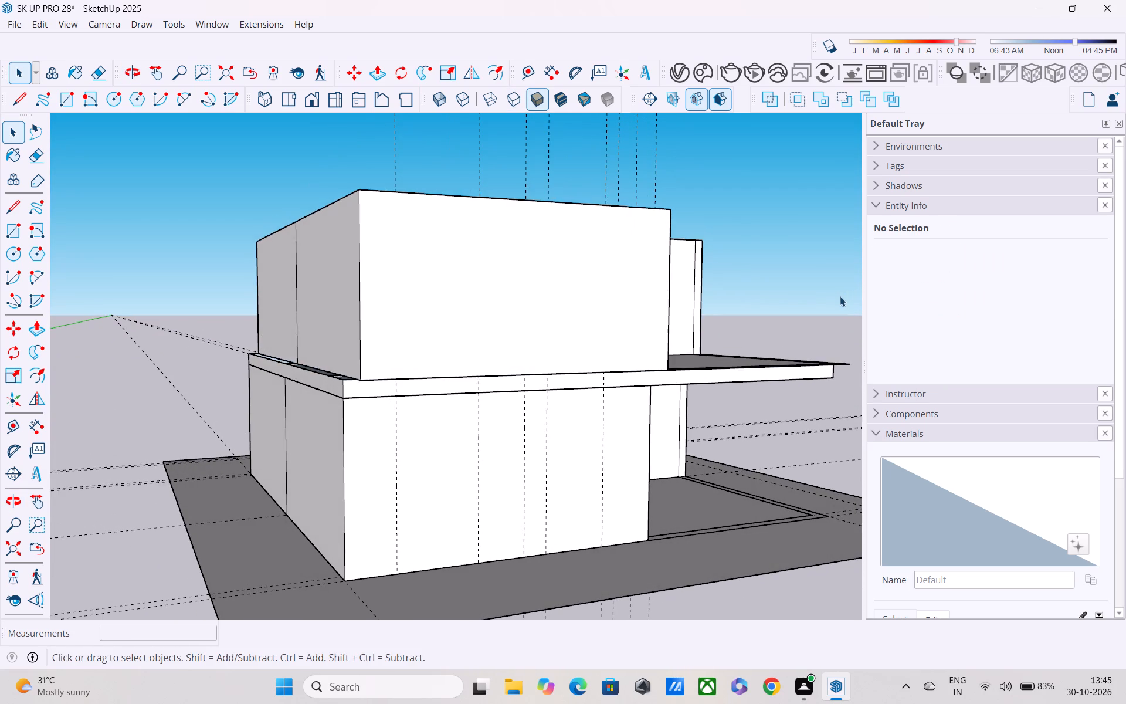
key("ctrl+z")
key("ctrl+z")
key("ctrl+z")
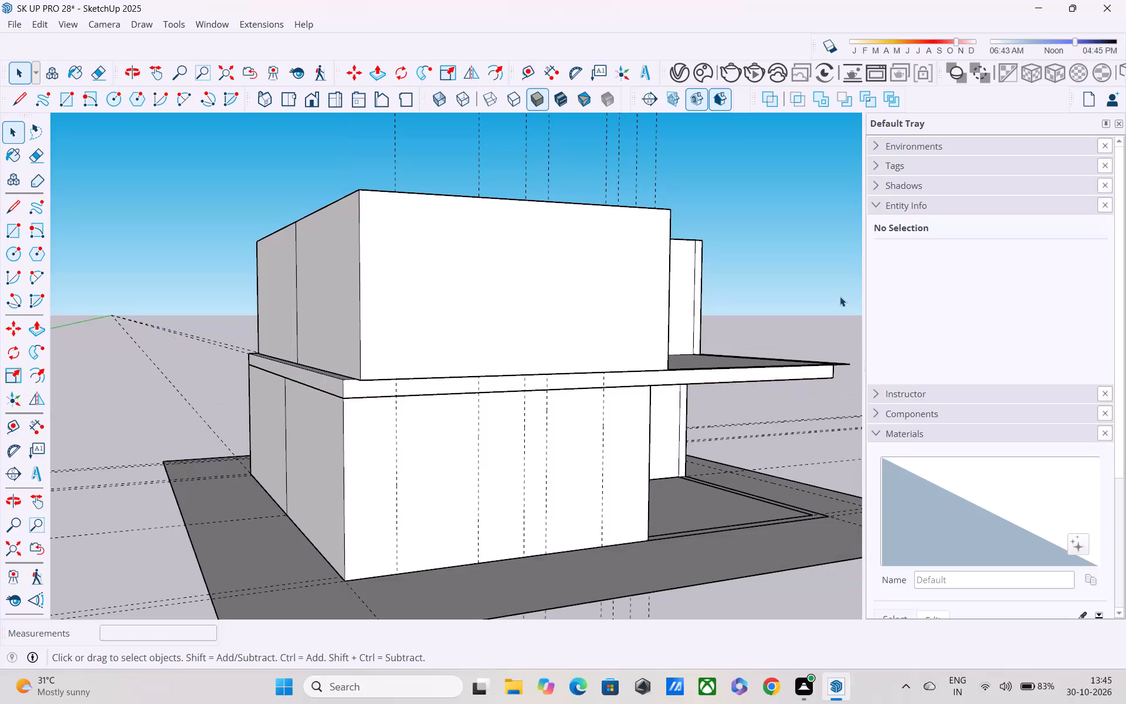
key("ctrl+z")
Open the separate wall copy's group and delete the floor face of its open corner area.
middle_click_drag(819, 314, 488, 423)
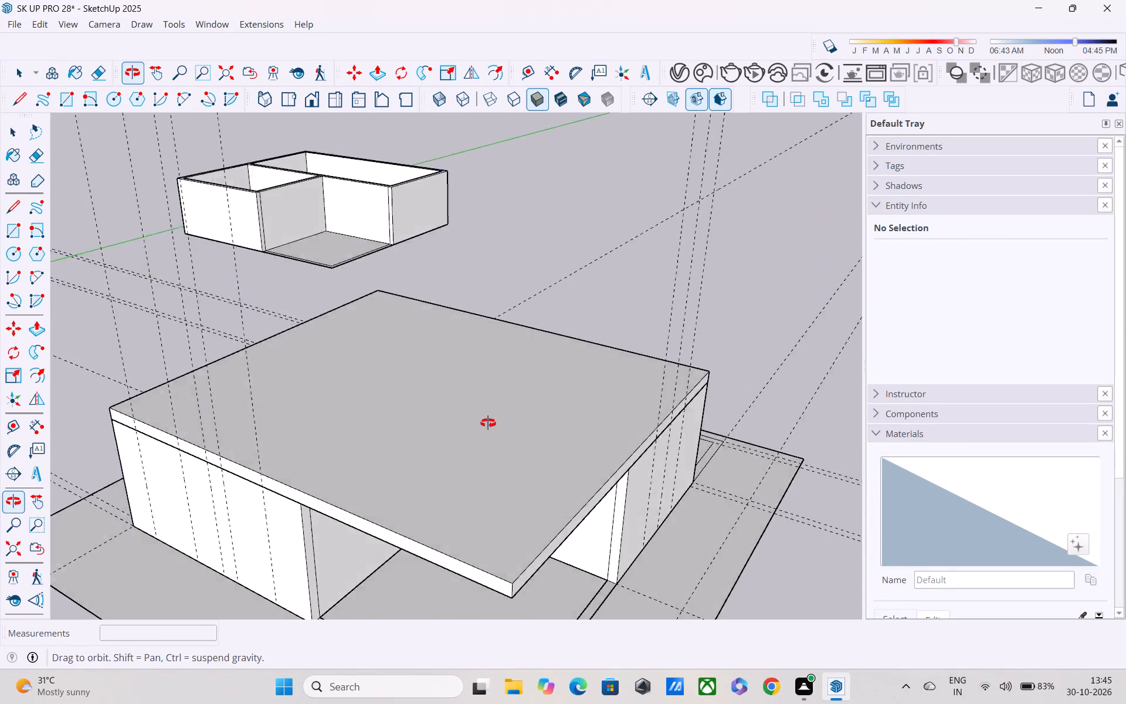
middle_click_drag(488, 423, 474, 382)
scroll(474, 350, "down", 4)
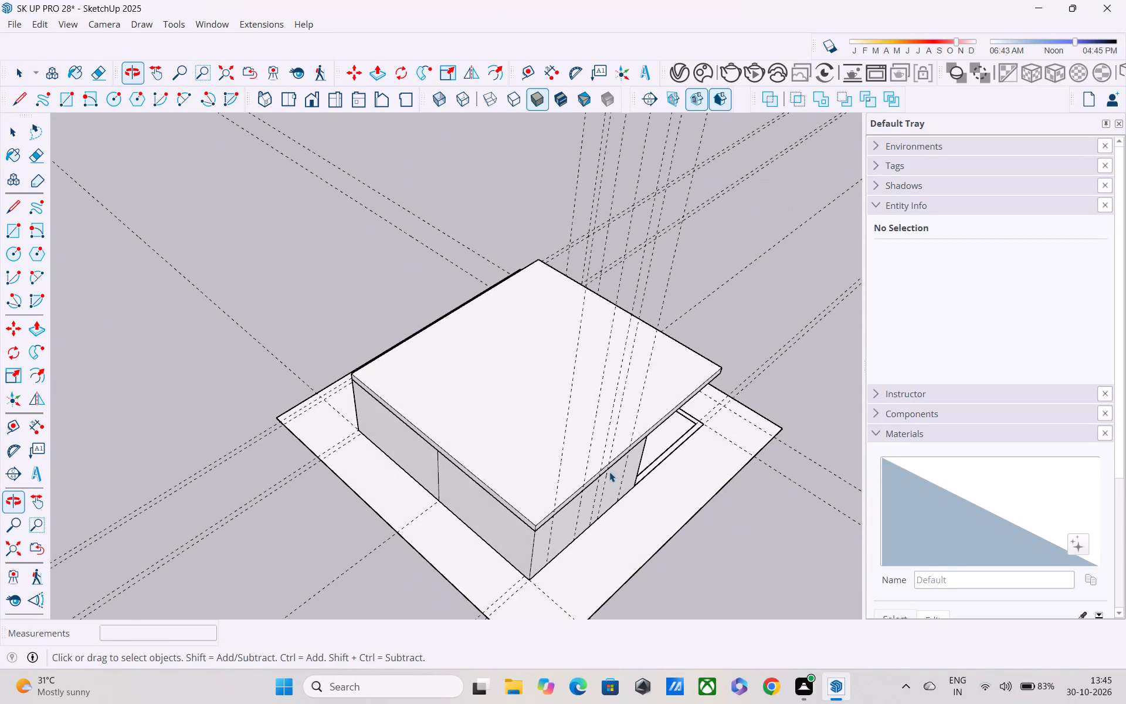
middle_click_drag(584, 469, 840, 333, "shift")
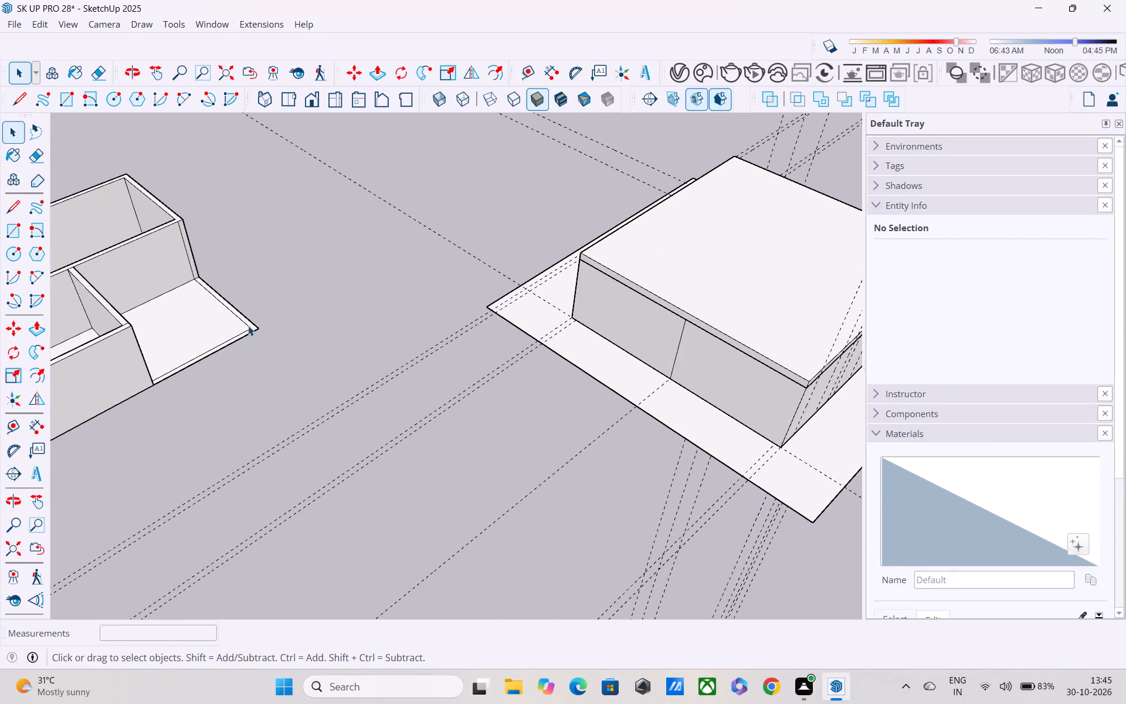
left_click(230, 317)
double_click(230, 317)
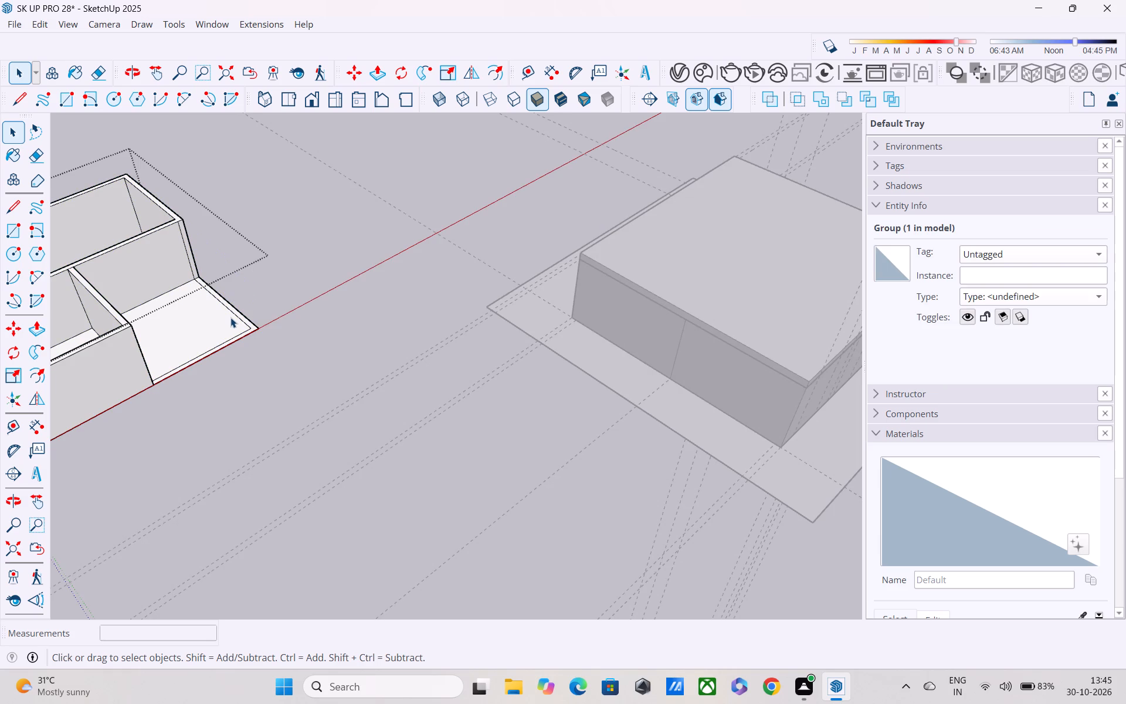
left_click(230, 317)
left_click(229, 334)
key("Delete")
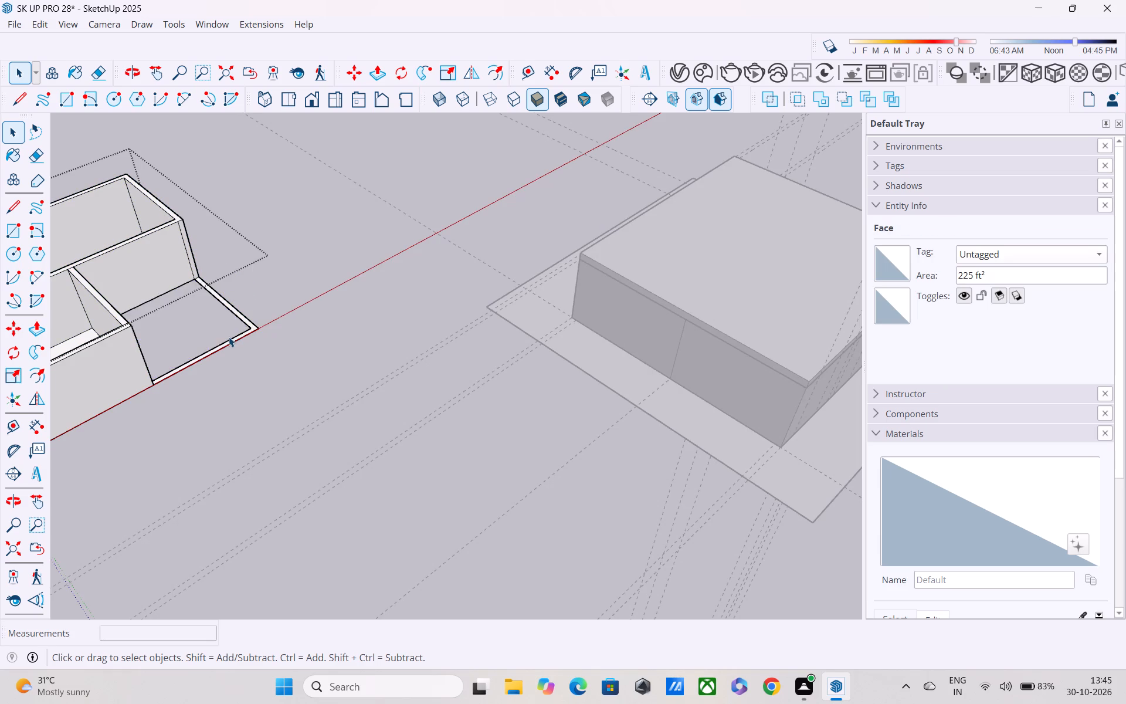
Erase the two remaining room floor faces from the underside of the wall copy and leave its group.
scroll(229, 337, "down", 4)
middle_click_drag(212, 330, 301, 71)
scroll(197, 378, "up", 2)
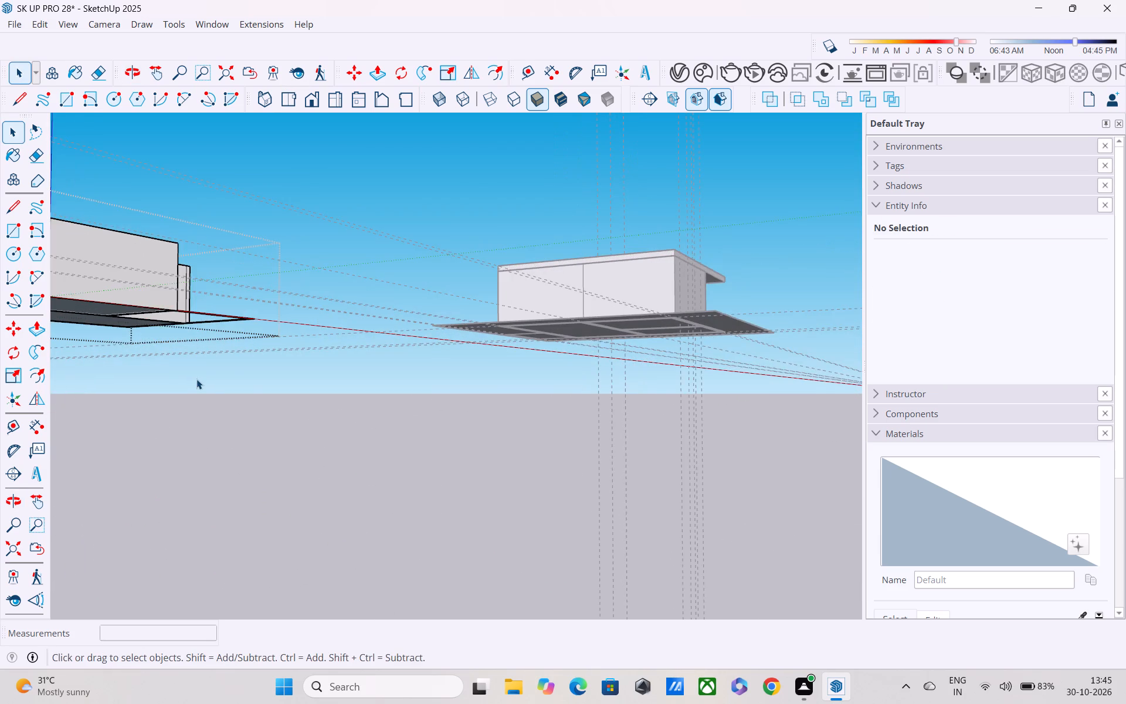
middle_click_drag(213, 368, 449, 363, "shift")
scroll(423, 328, "up", 1)
middle_click_drag(420, 326, 413, 234)
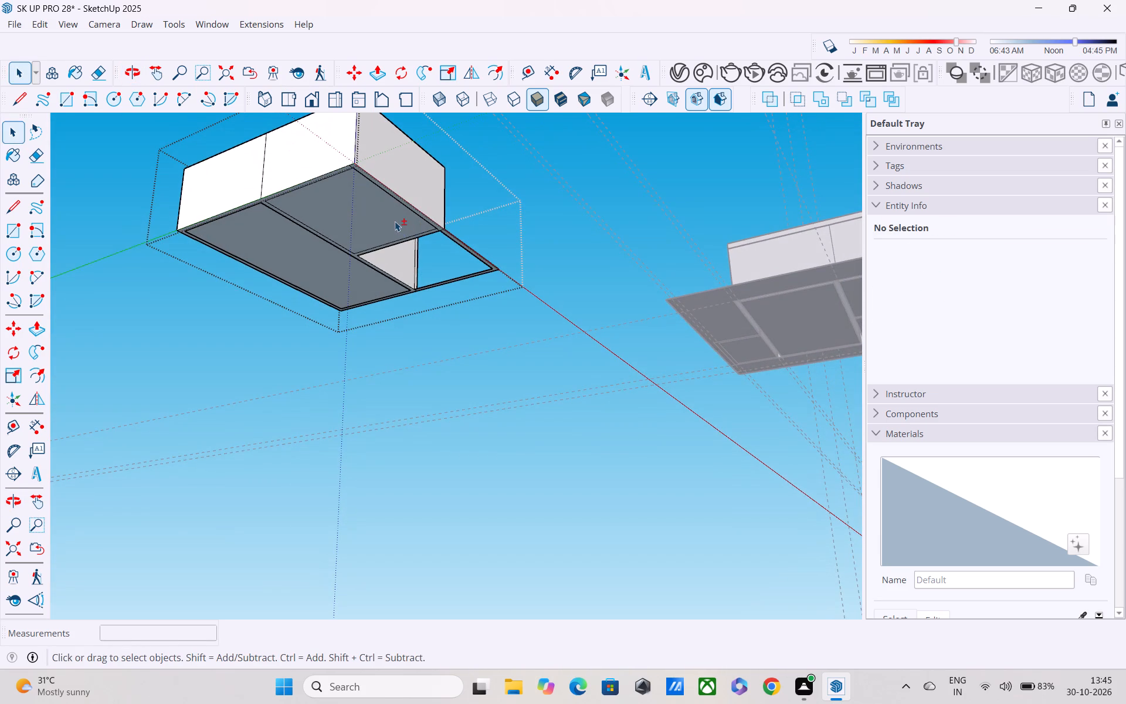
left_click(395, 221, "shift")
right_click(395, 221)
left_click(432, 248)
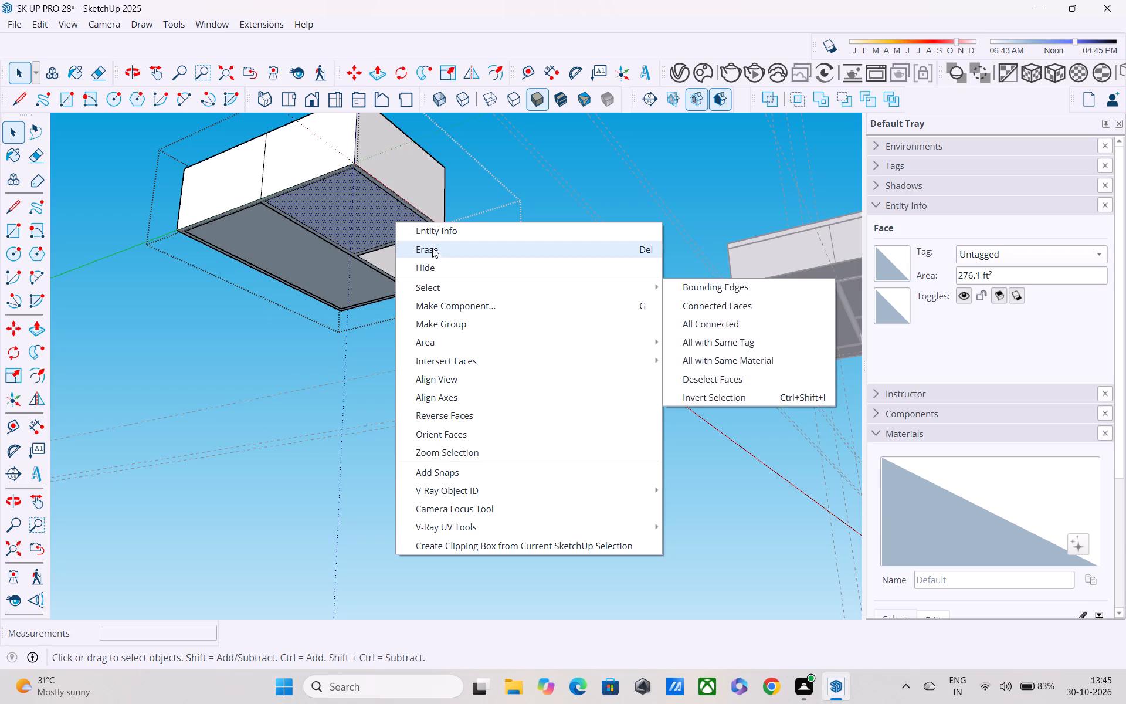
left_click(311, 259)
right_click(311, 259)
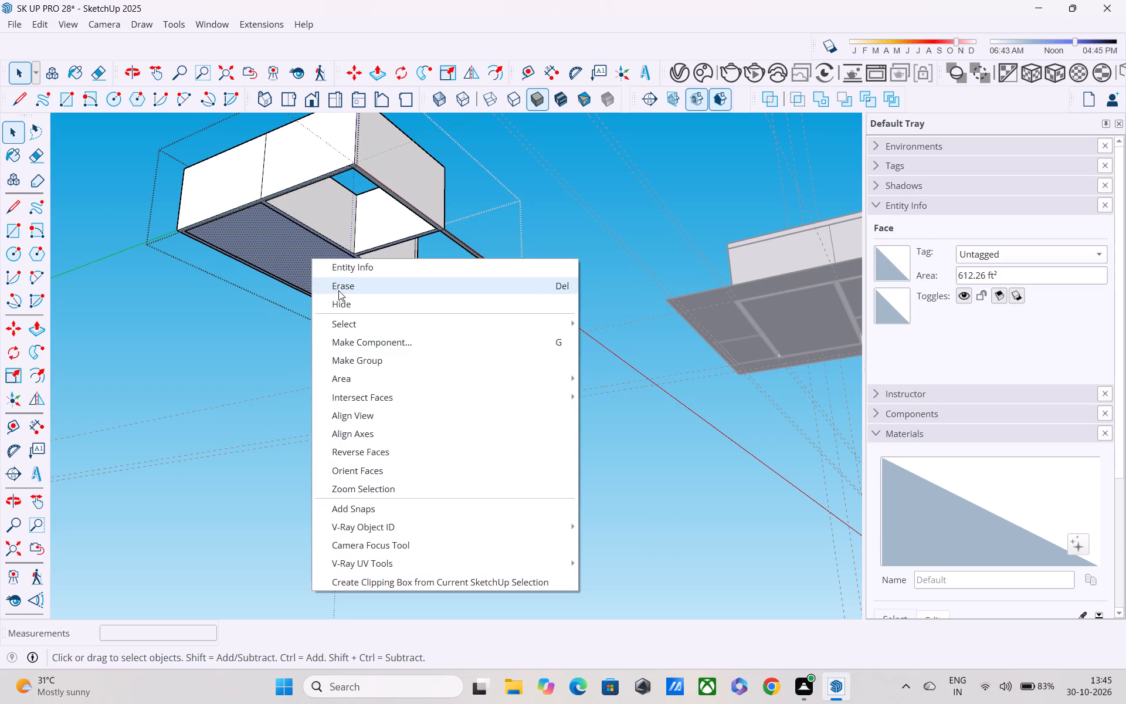
left_click(351, 286)
middle_click_drag(354, 283, 166, 398)
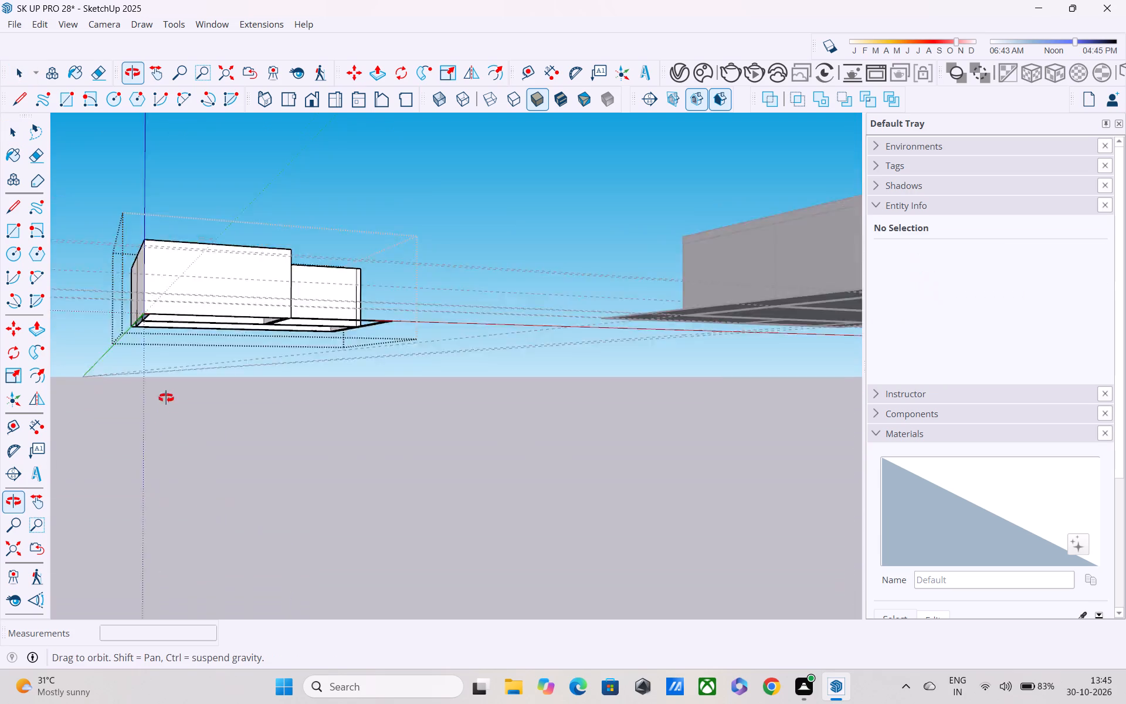
middle_click_drag(166, 398, 205, 516)
key("space")
scroll(331, 375, "down", 2)
key("m")
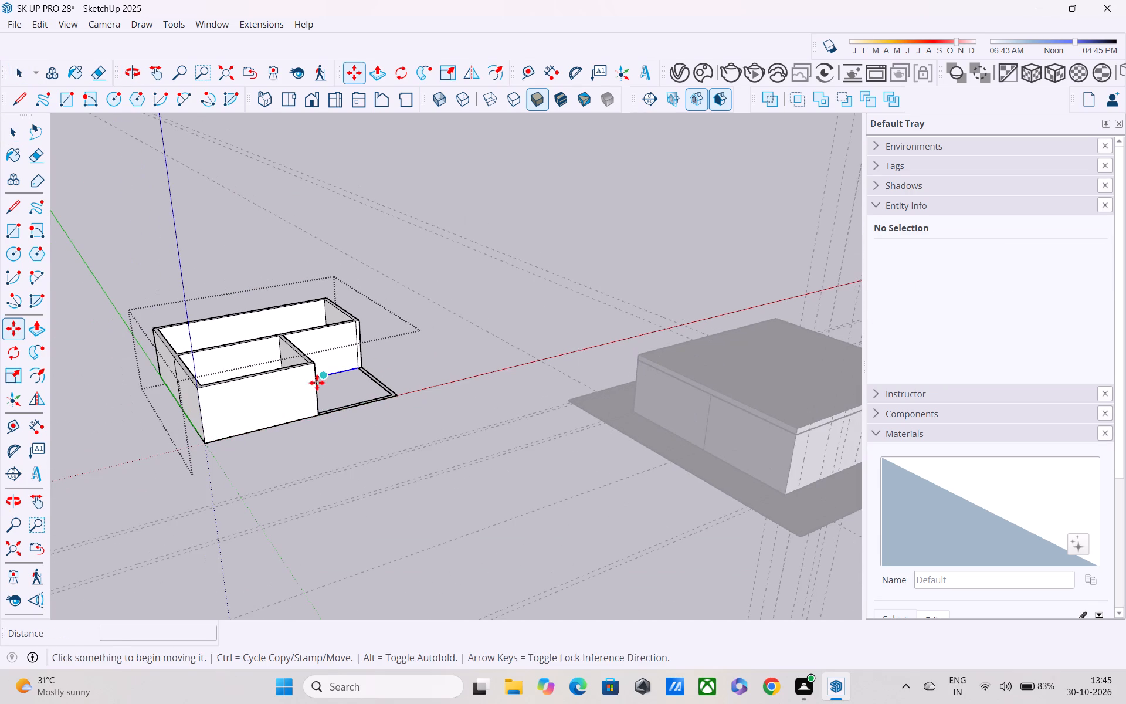
key("space")
left_click(404, 242)
Move the floorless wall copy by its bottom outer corner onto the matching top corner of the slab over the original walls.
key("m")
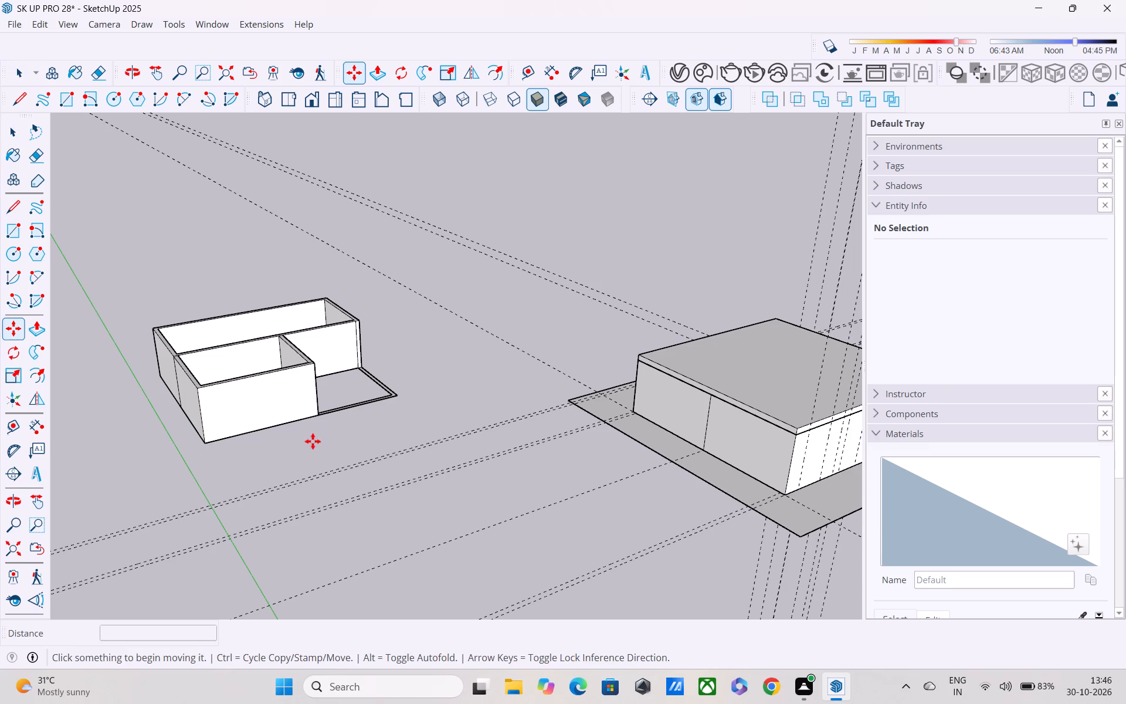
left_click(199, 443)
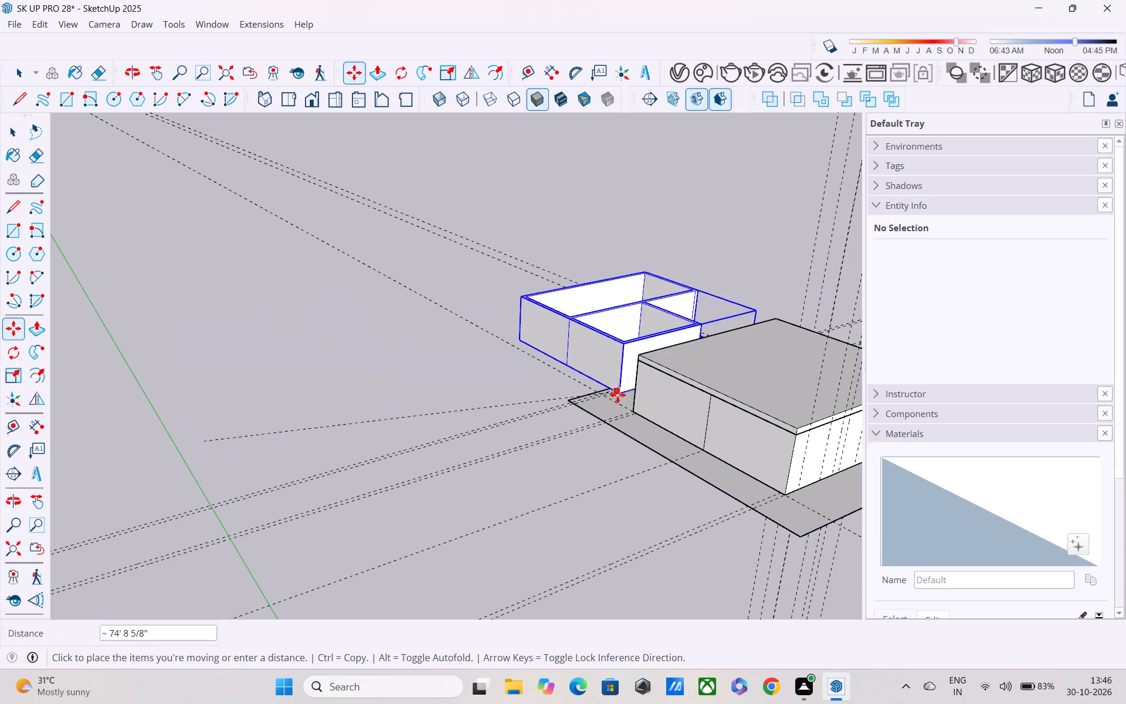
middle_click_drag(646, 400, 385, 393)
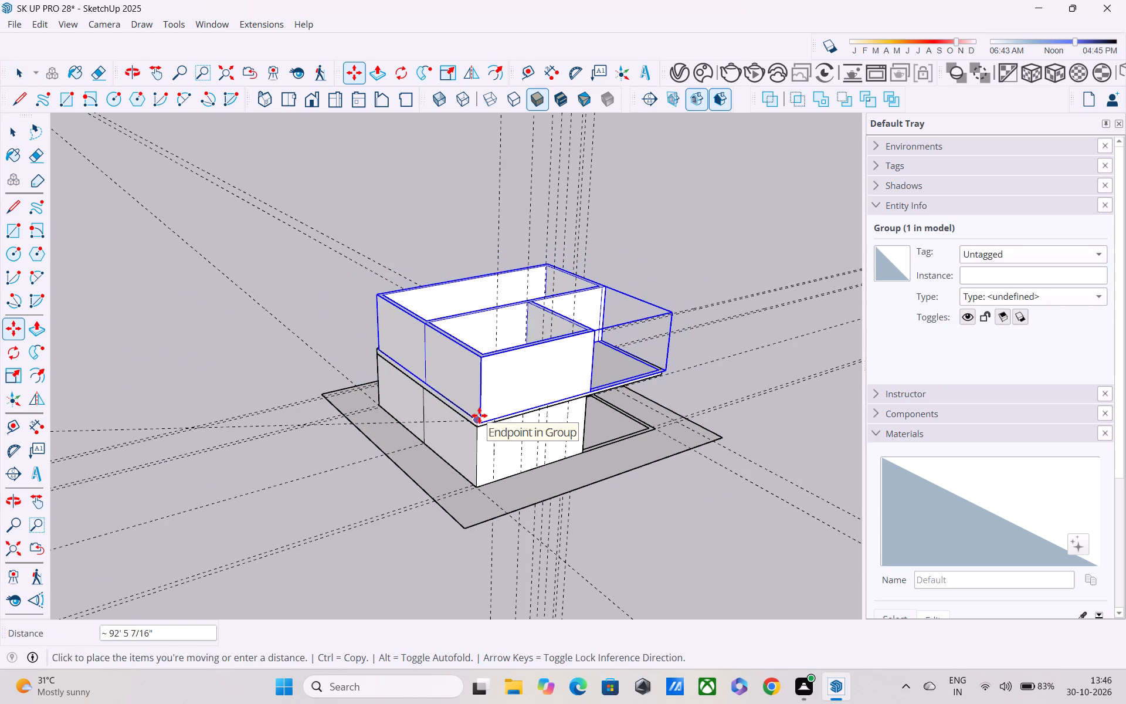
scroll(479, 415, "up", 4)
middle_click_drag(479, 414, 480, 380)
scroll(480, 380, "up", 4)
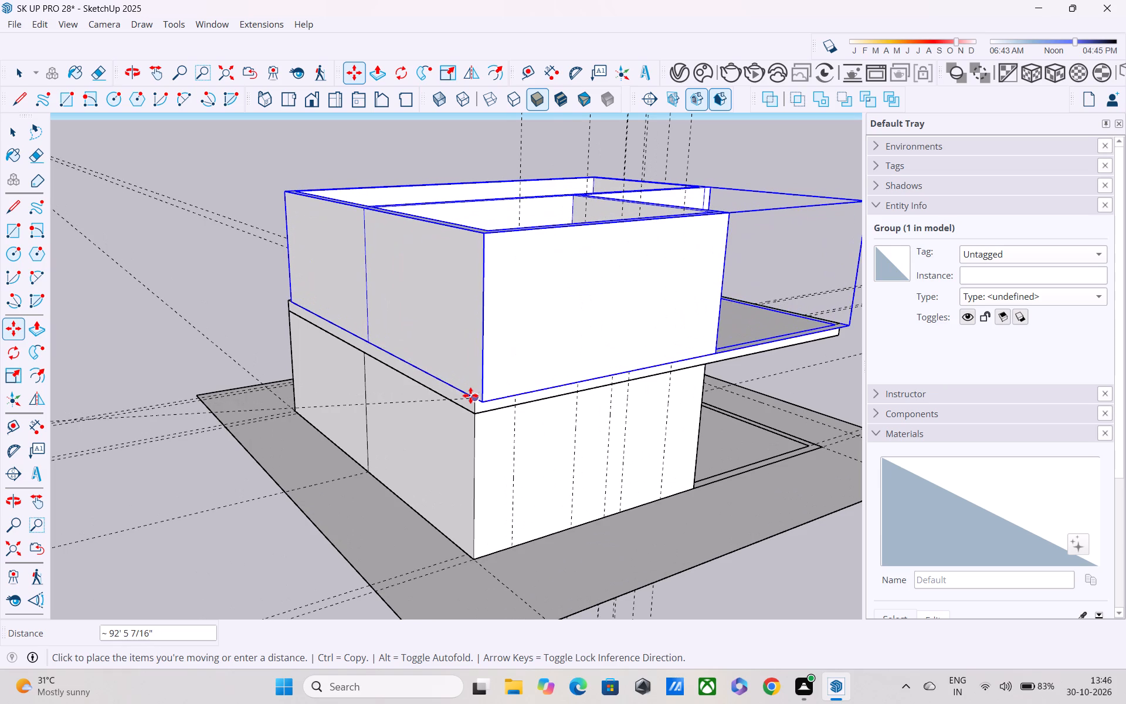
scroll(473, 393, "up", 6)
middle_click_drag(452, 378, 450, 377)
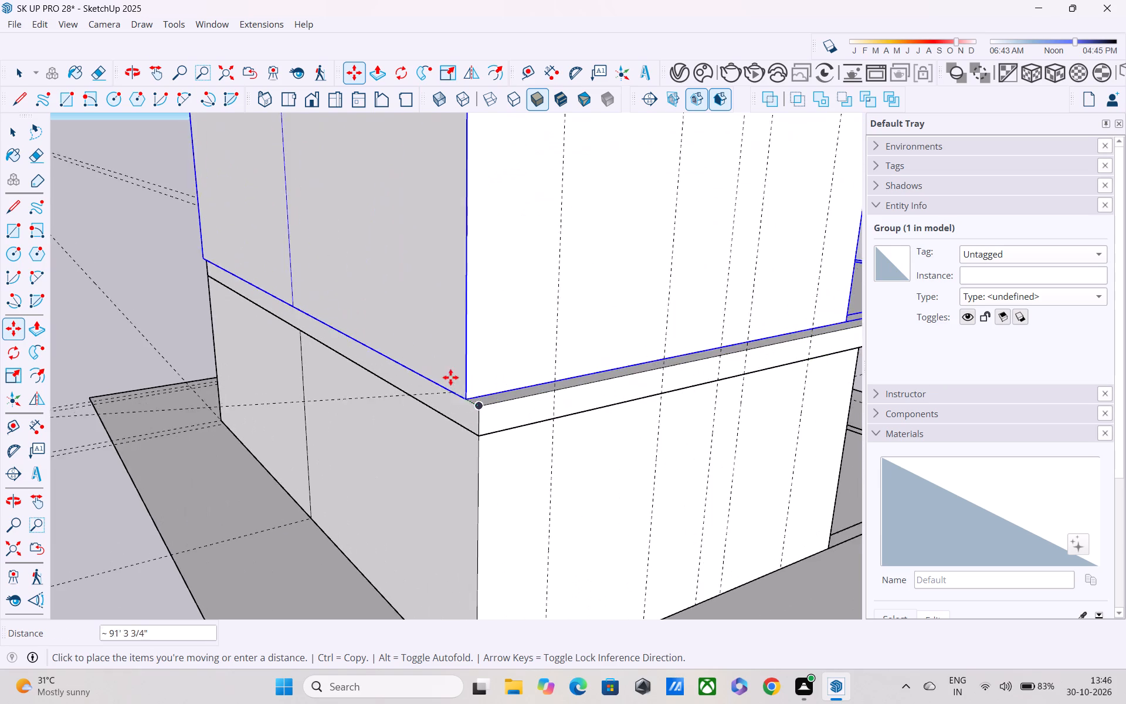
middle_click_drag(450, 377, 409, 340)
left_click(413, 345)
scroll(425, 368, "down", 3)
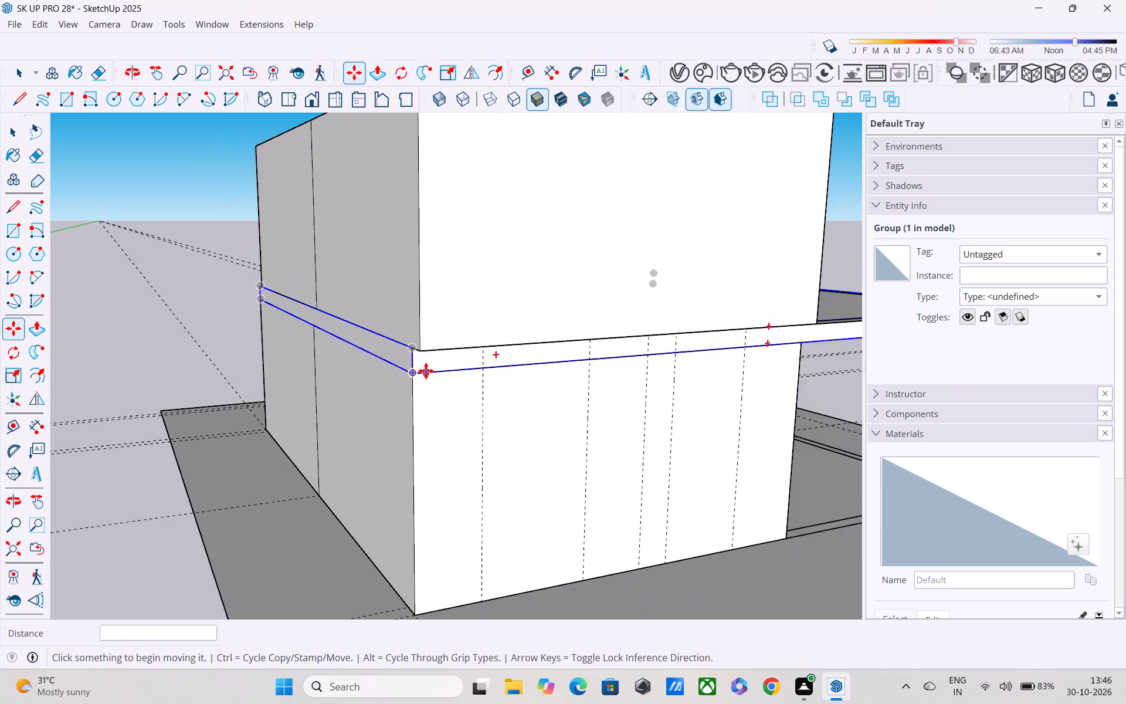
Close the gap under the upper walls by moving their bottom outer corner onto the slab's top corner.
middle_click_drag(397, 350, 388, 245)
scroll(387, 246, "down", 1)
scroll(398, 233, "up", 3)
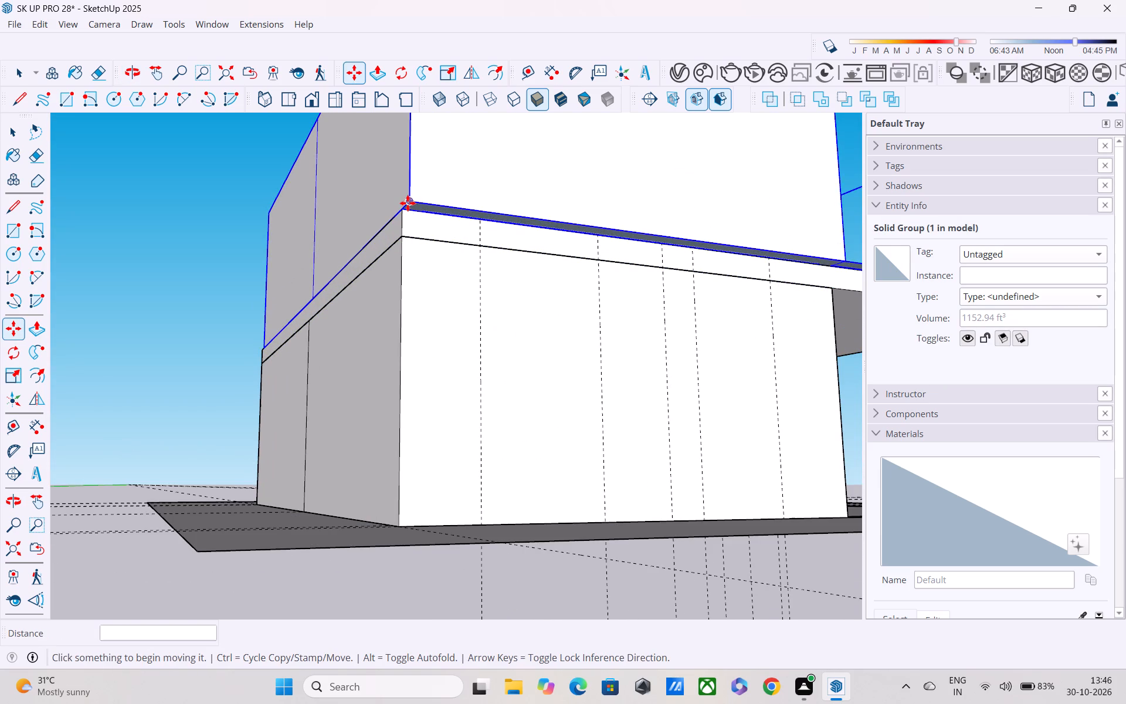
left_click(408, 203)
left_click(399, 212)
Examine how the upper walls sit on the slab, especially around the open corner's slab edge, and view the whole two-storey house.
scroll(405, 230, "down", 5)
middle_click_drag(429, 249, 431, 258)
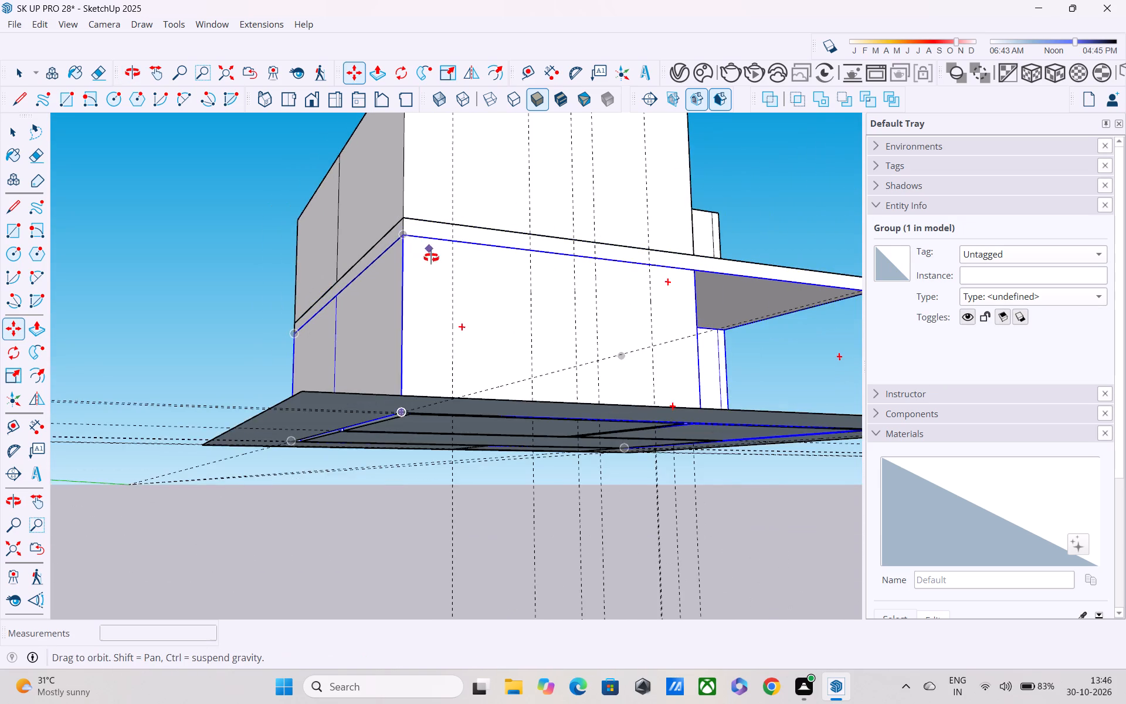
middle_click_drag(431, 258, 0, 332)
scroll(0, 313, "down", 3)
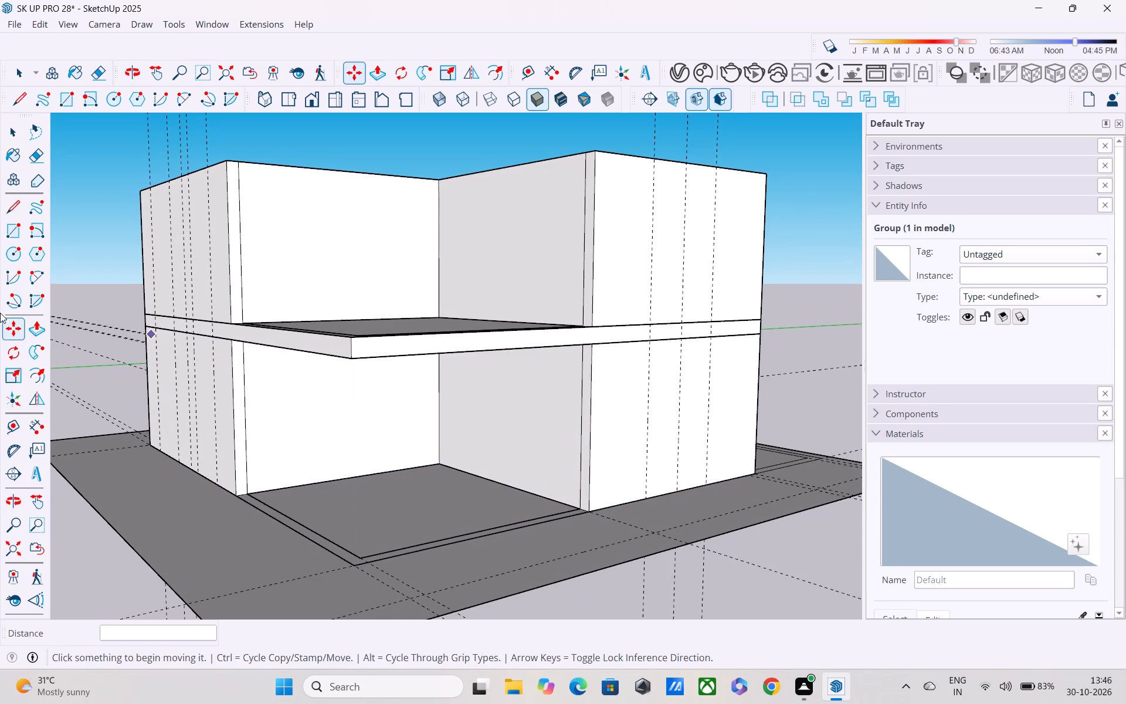
scroll(0, 313, "down", 2)
key("space")
scroll(400, 349, "up", 3)
scroll(335, 329, "up", 7)
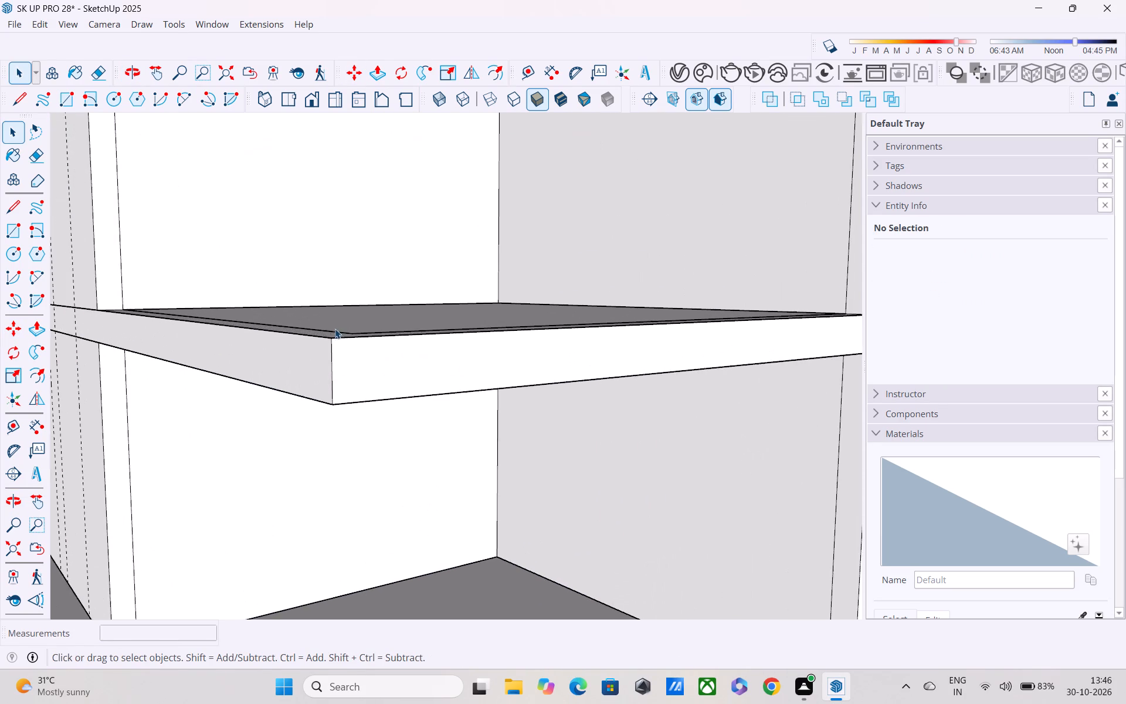
middle_click_drag(333, 326, 369, 345)
scroll(343, 368, "up", 9)
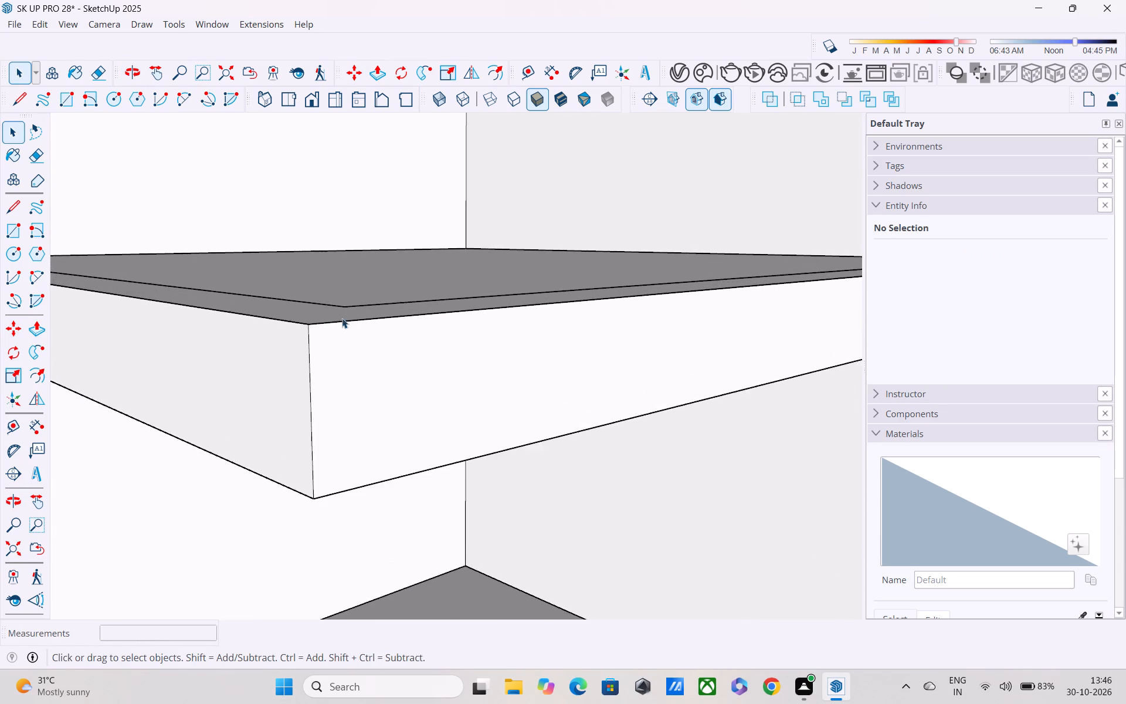
scroll(342, 318, "up", 6)
scroll(344, 306, "down", 6)
scroll(348, 287, "down", 17)
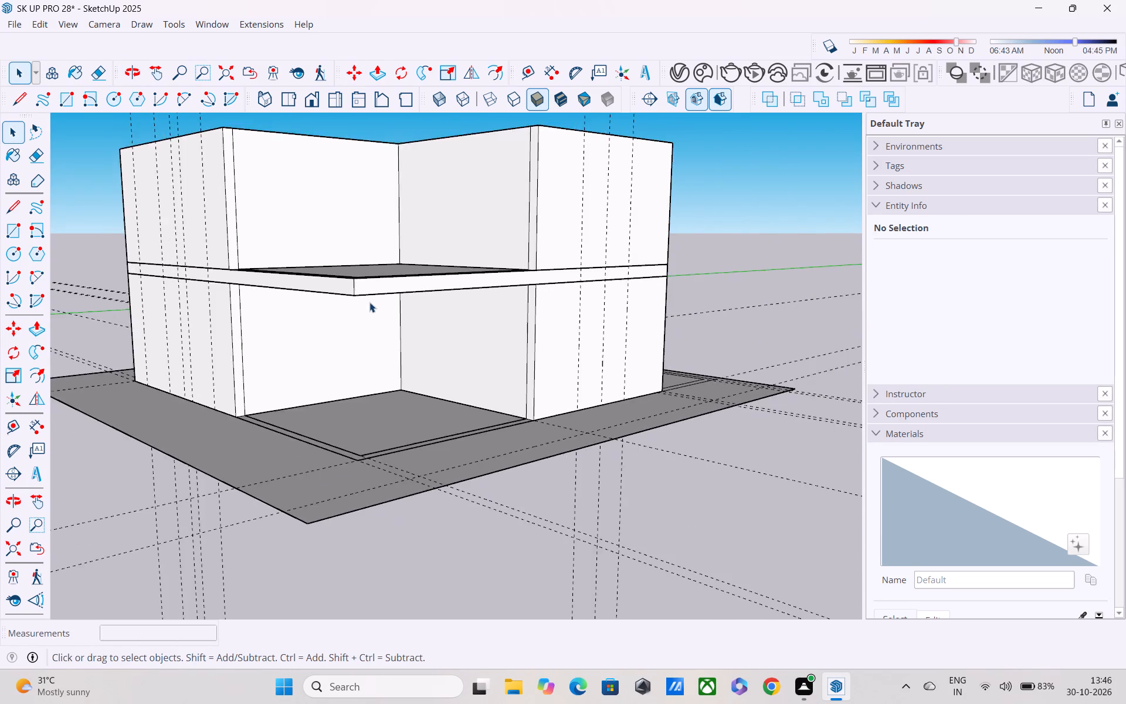
scroll(370, 302, "down", 4)
middle_click_drag(515, 402, 551, 476)
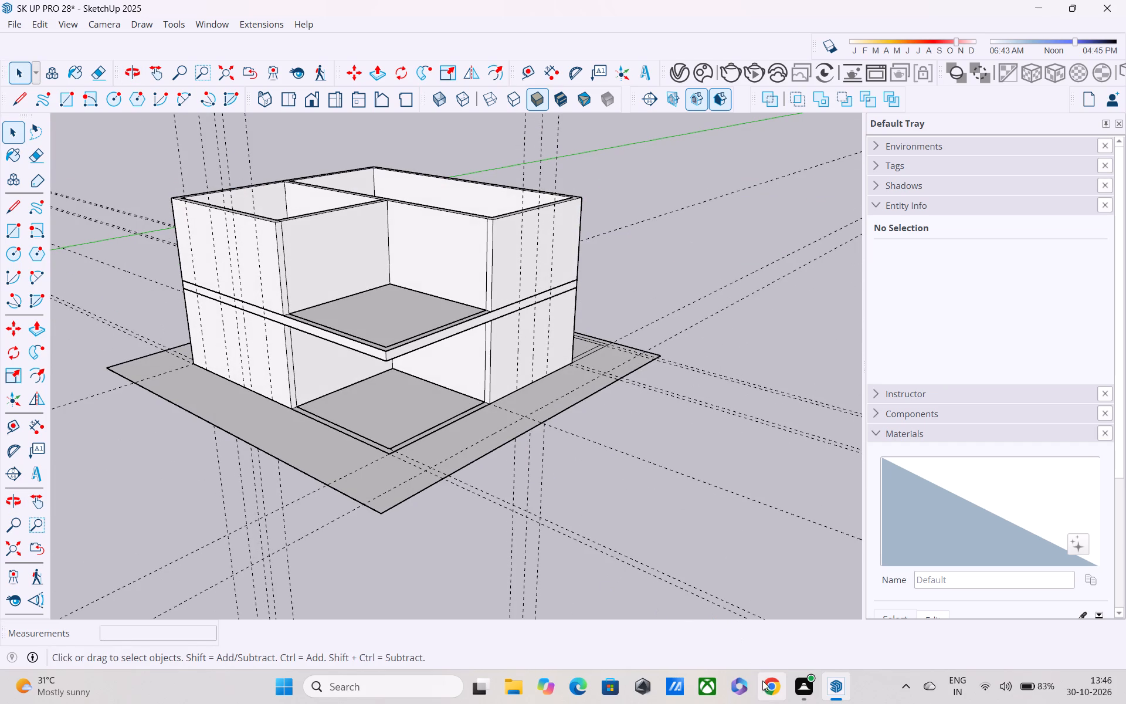
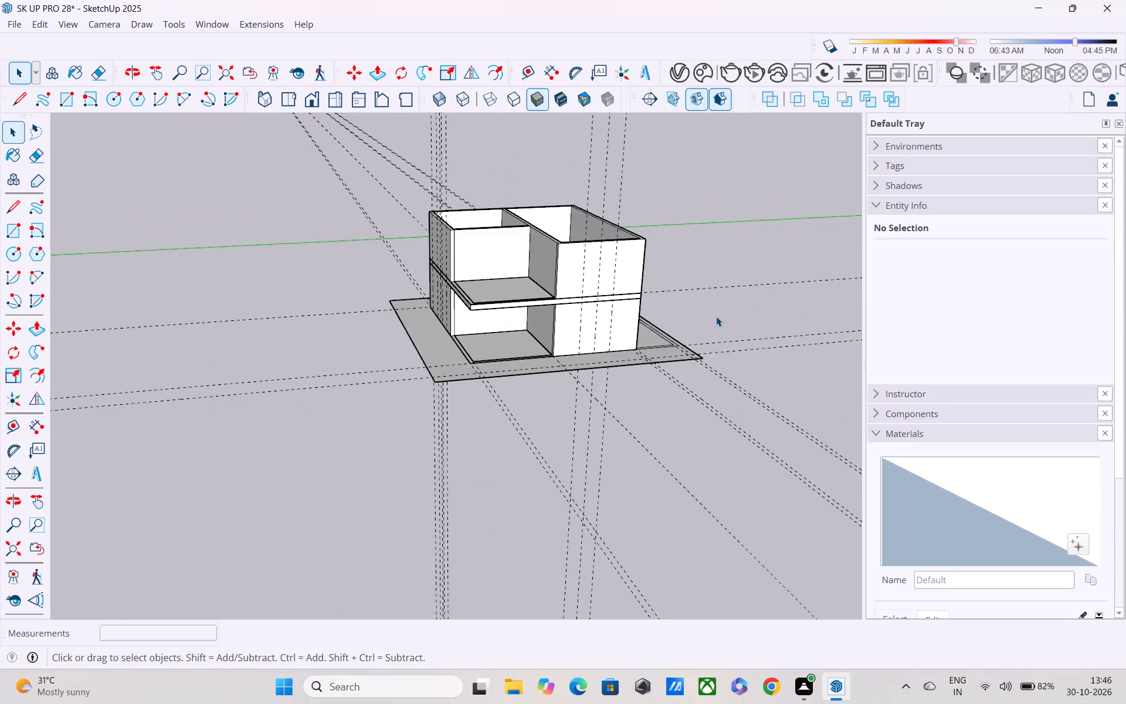
Examine the two-storey house from all sides, focusing on the middle slab at the open corner and the open wall tops.
middle_click_drag(670, 321, 859, 243)
scroll(859, 243, "down", 1)
scroll(321, 286, "up", 3)
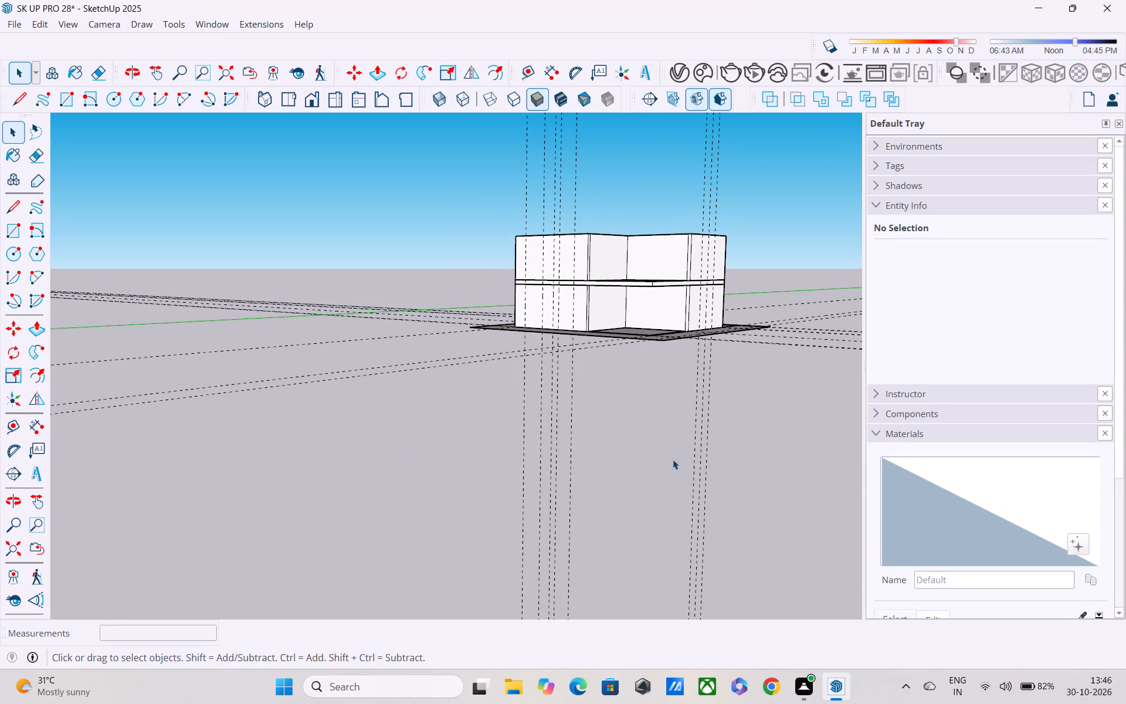
middle_click_drag(613, 444, 812, 514)
scroll(615, 373, "up", 8)
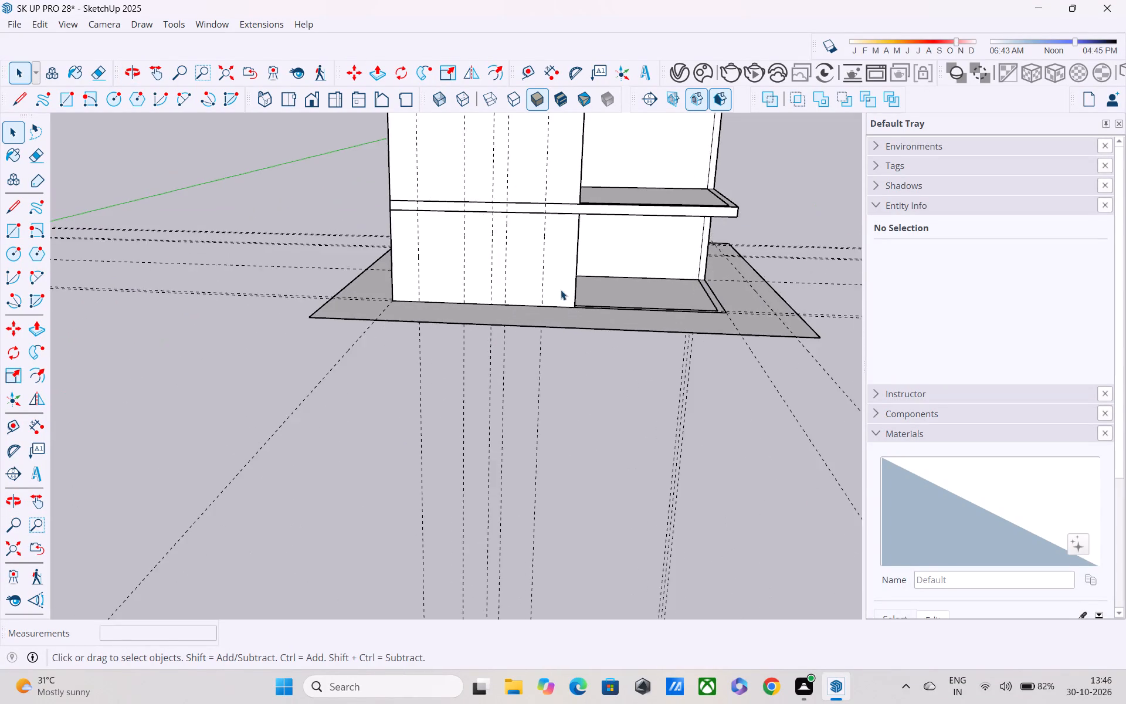
scroll(561, 290, "up", 4)
middle_click_drag(554, 284, 307, 281)
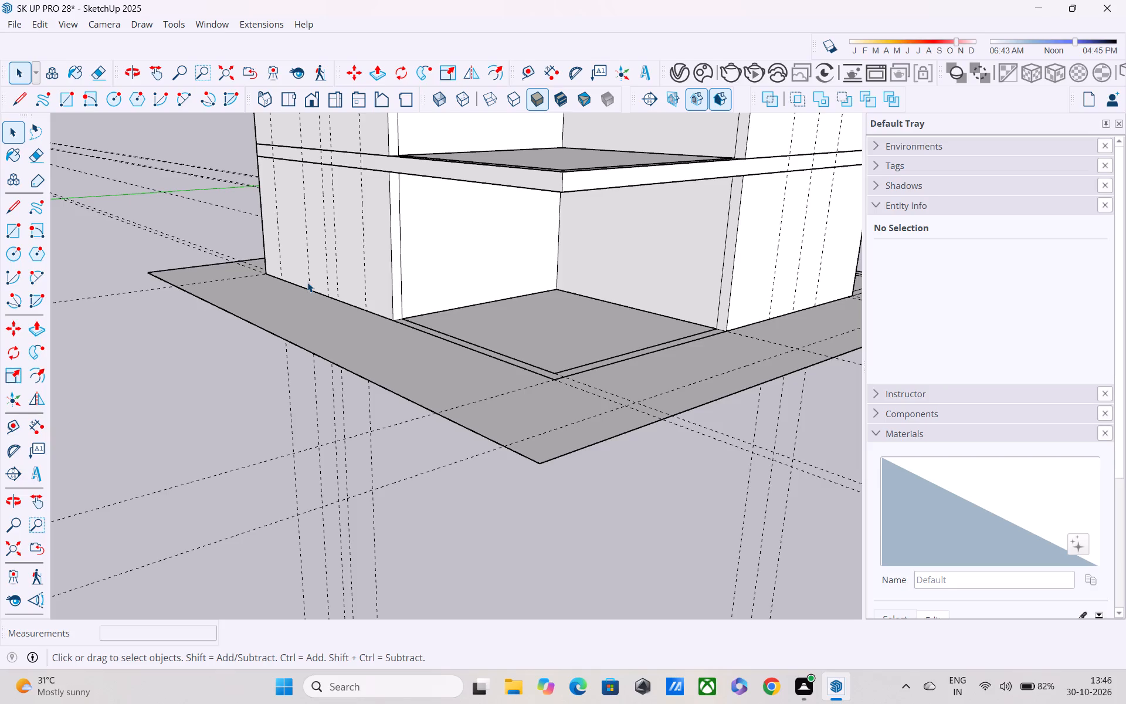
scroll(326, 273, "up", 1)
middle_click_drag(445, 213, 447, 295, "shift")
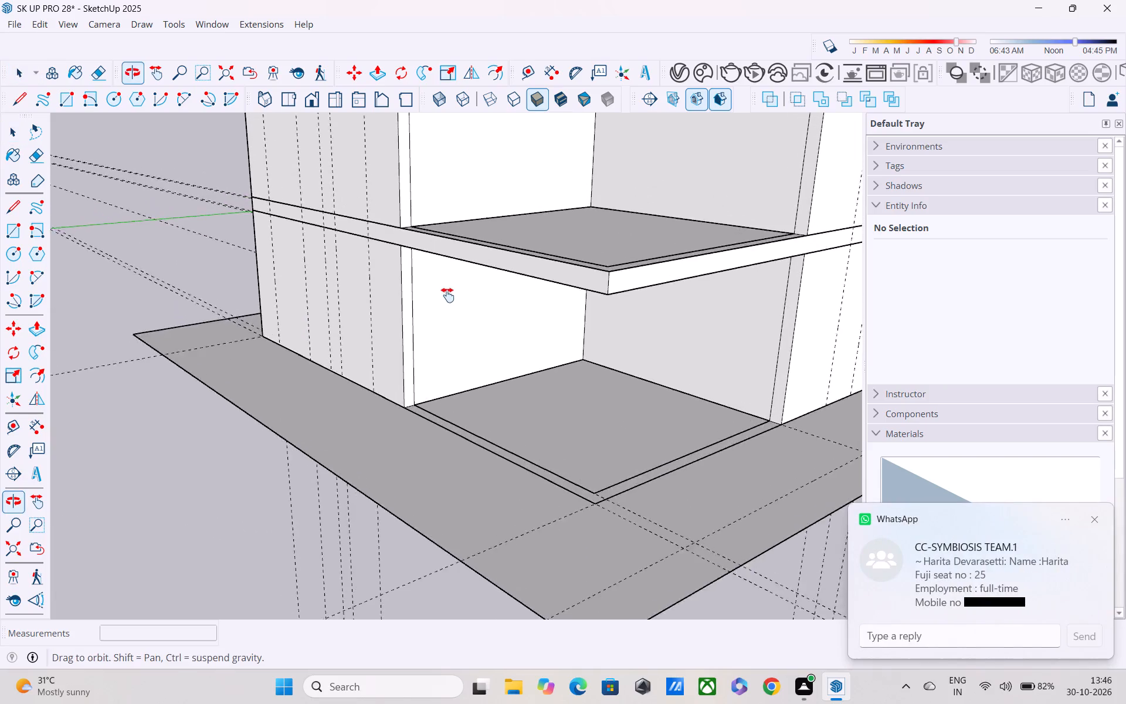
middle_click_drag(447, 295, 400, 278, "shift")
scroll(386, 265, "down", 1, "shift")
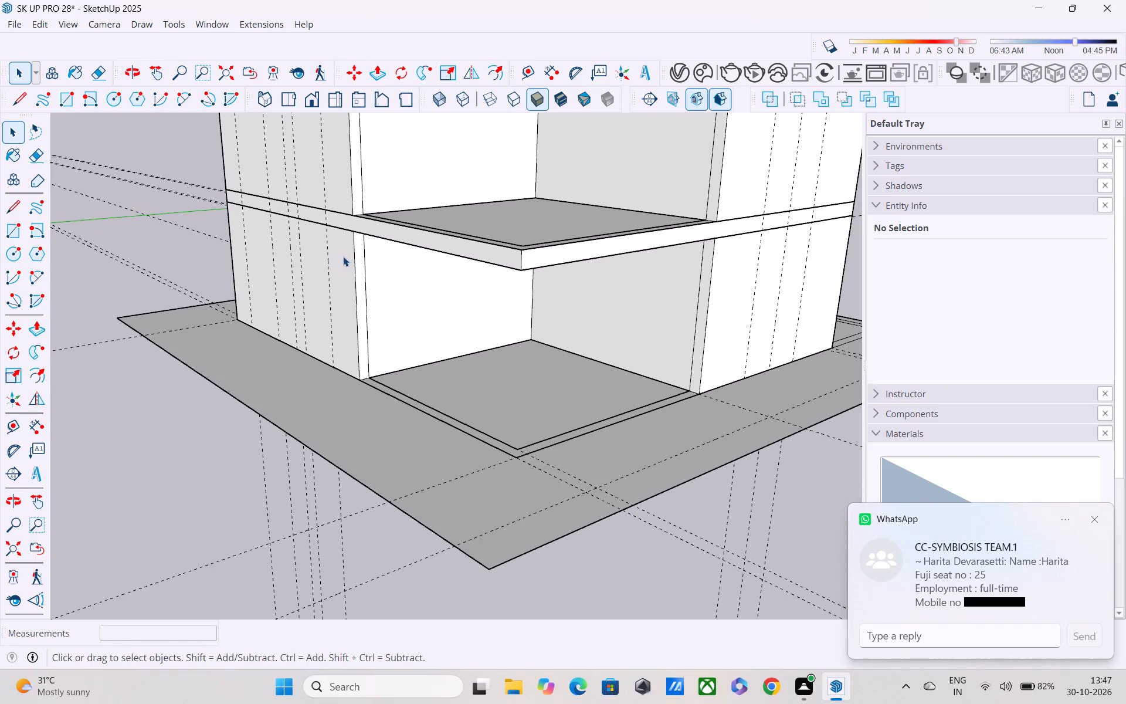
middle_click_drag(340, 265, 368, 361)
scroll(367, 333, "down", 3, "shift")
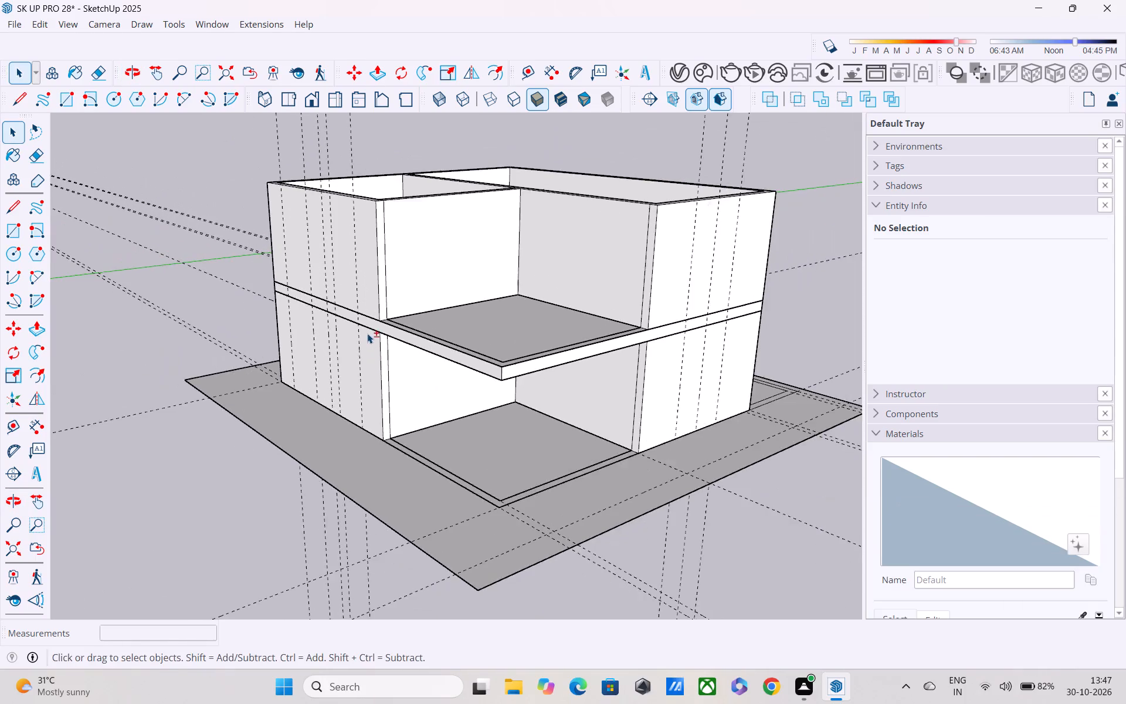
middle_click_drag(364, 332, 231, 308)
scroll(653, 319, "up", 3)
middle_click_drag(645, 313, 644, 273)
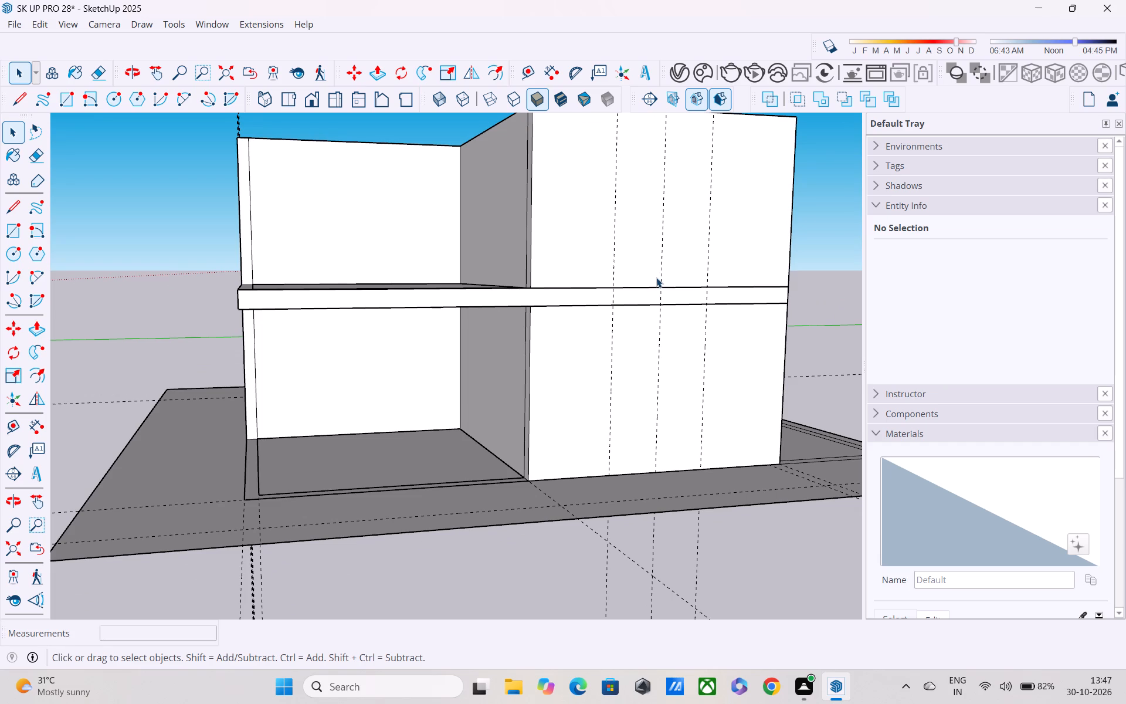
middle_click_drag(657, 279, 638, 273, "shift")
scroll(617, 272, "down", 2)
middle_click_drag(617, 272, 718, 270)
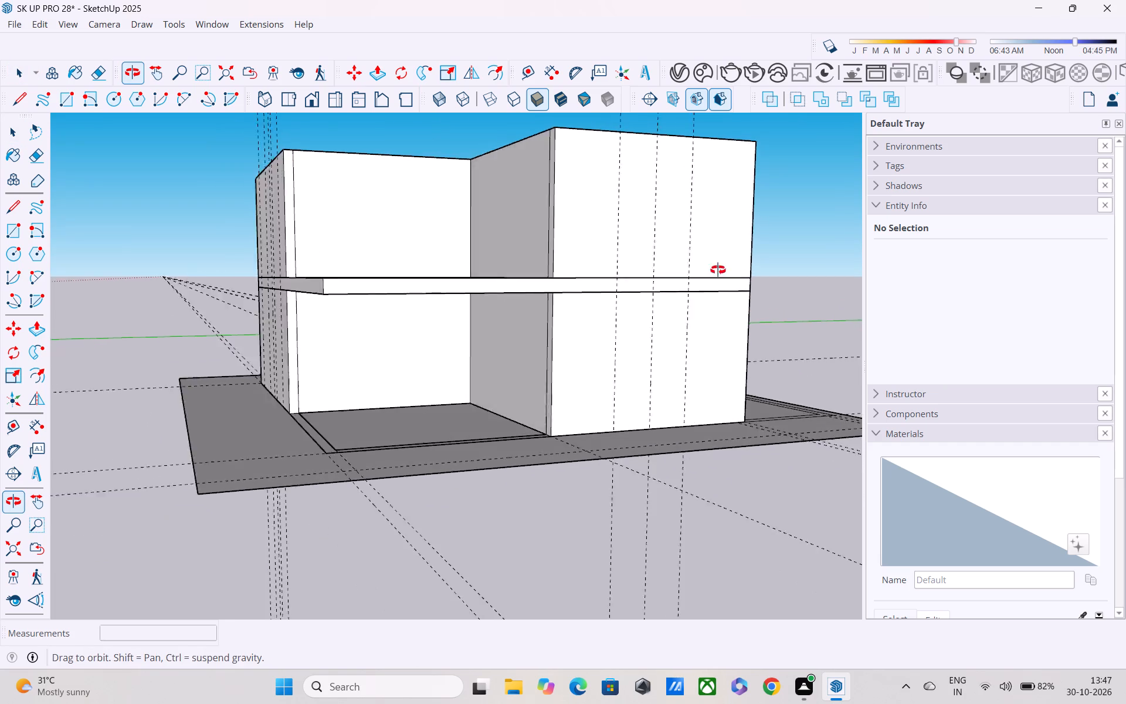
middle_click_drag(718, 270, 831, 326)
scroll(831, 326, "down", 1, "shift")
scroll(829, 270, "down", 1)
middle_click_drag(829, 270, 721, 366)
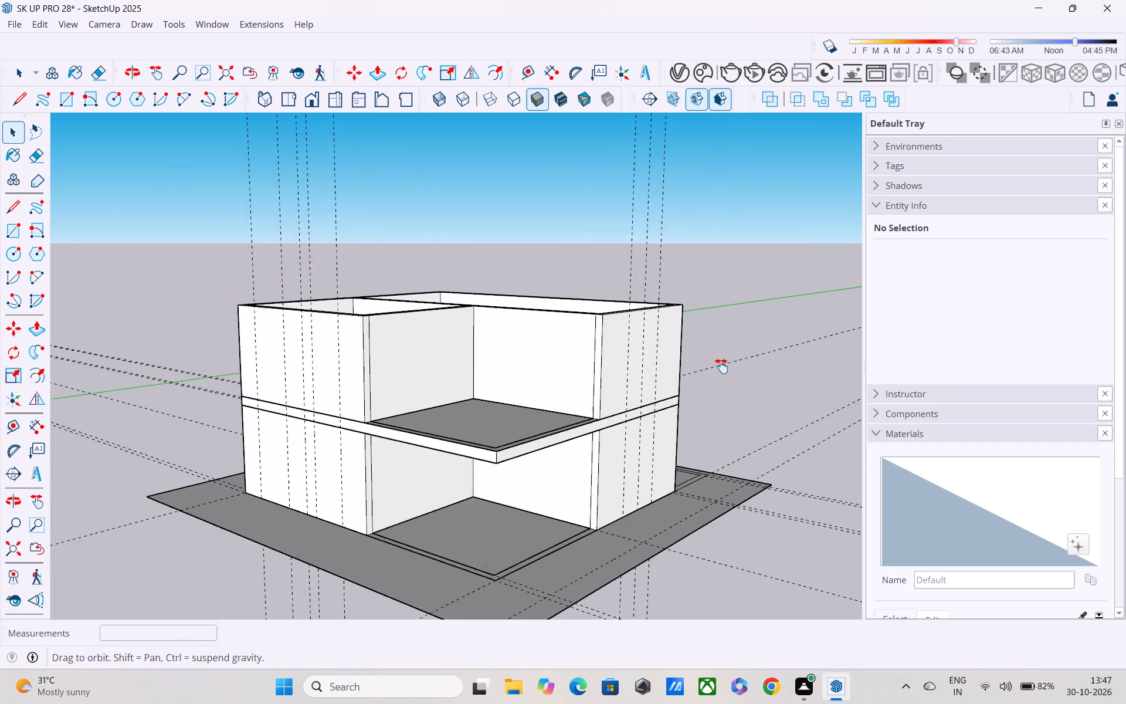
middle_click_drag(721, 366, 658, 364)
Copy the middle slab group by its bottom outer corner about 14' 7 3/4" upward, above the upper walls.
left_click(472, 445)
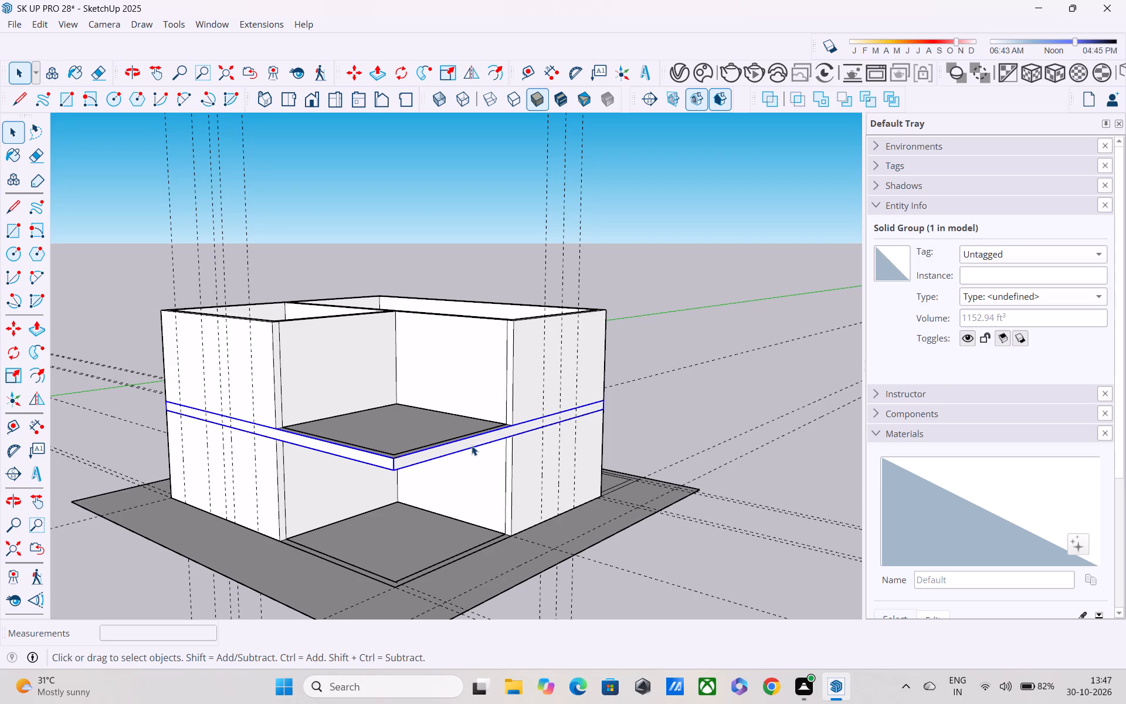
key("m")
left_click(395, 475)
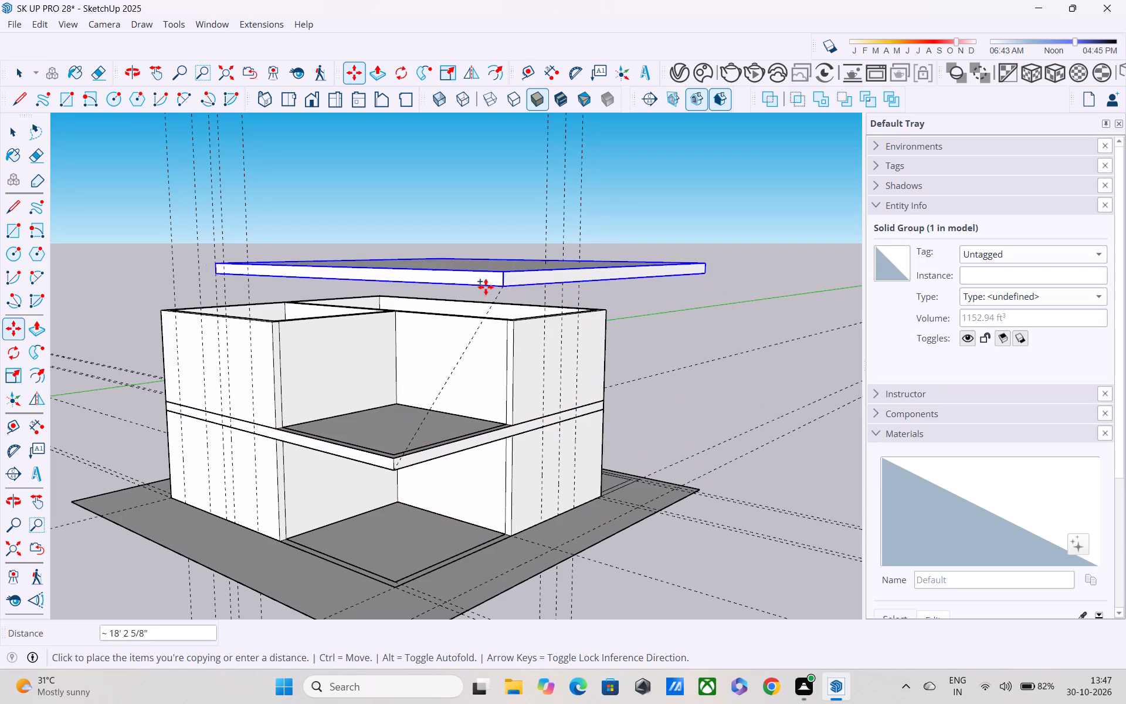
left_click(386, 289)
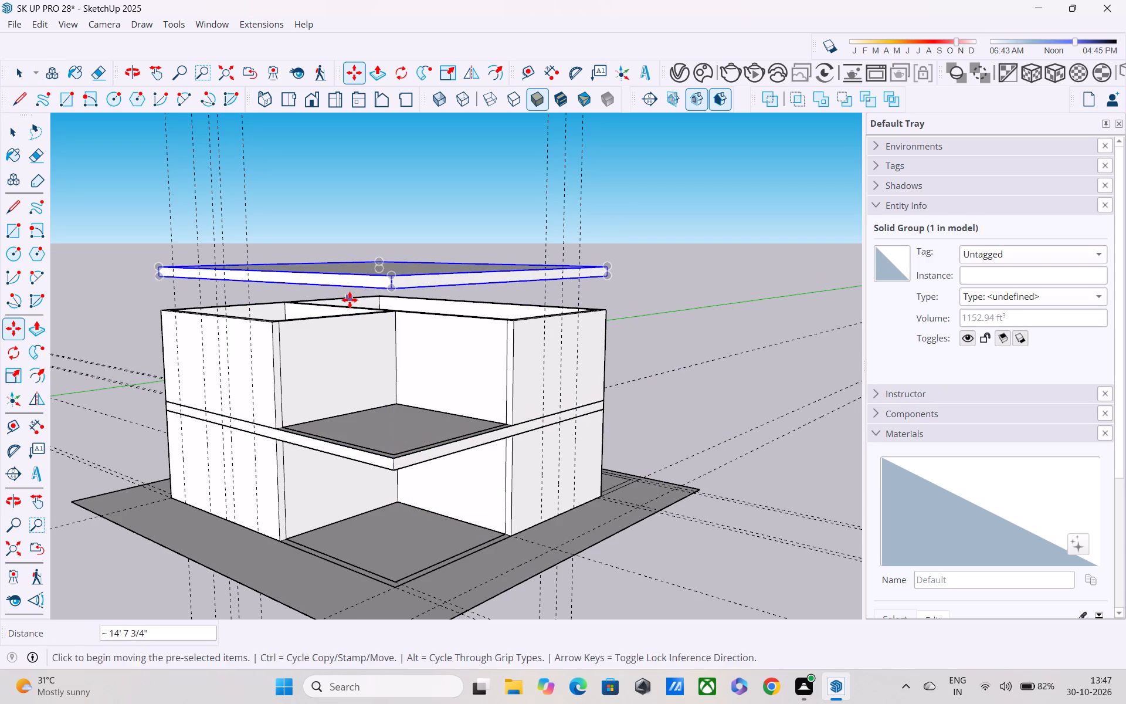
Move the slab copy by its bottom corner onto the matching top corner of the upper walls as the roof, and deselect it.
middle_click_drag(355, 302, 833, 322)
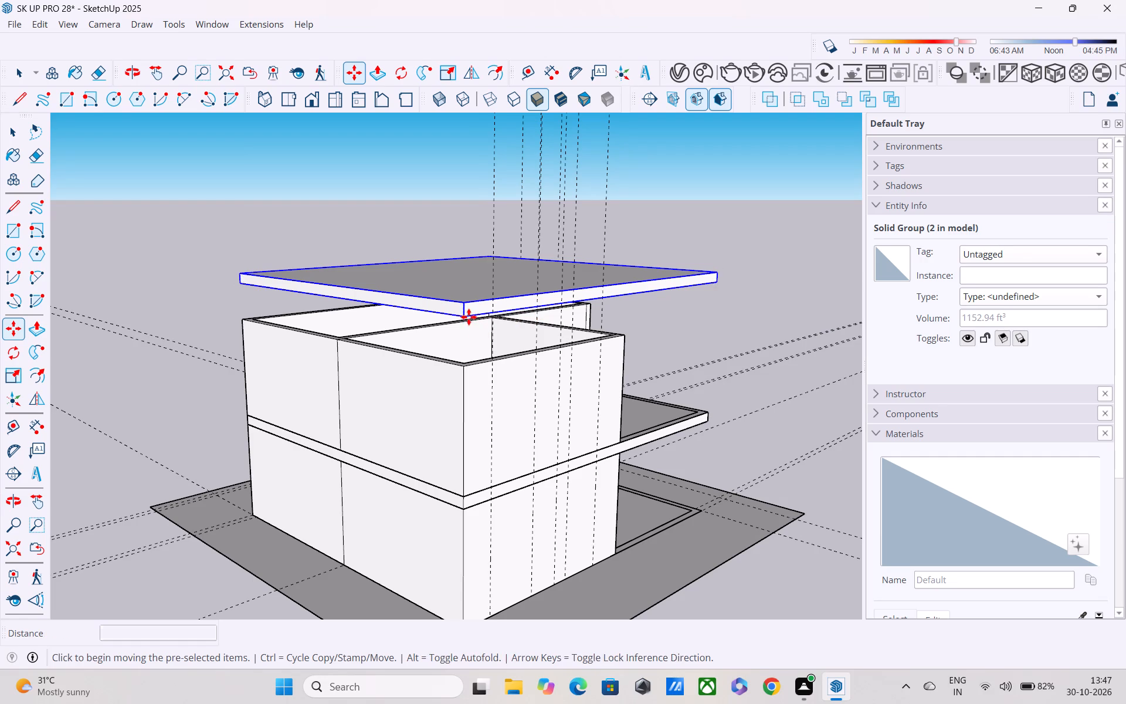
left_click(469, 317)
left_click(466, 365)
middle_click_drag(388, 485, 212, 463)
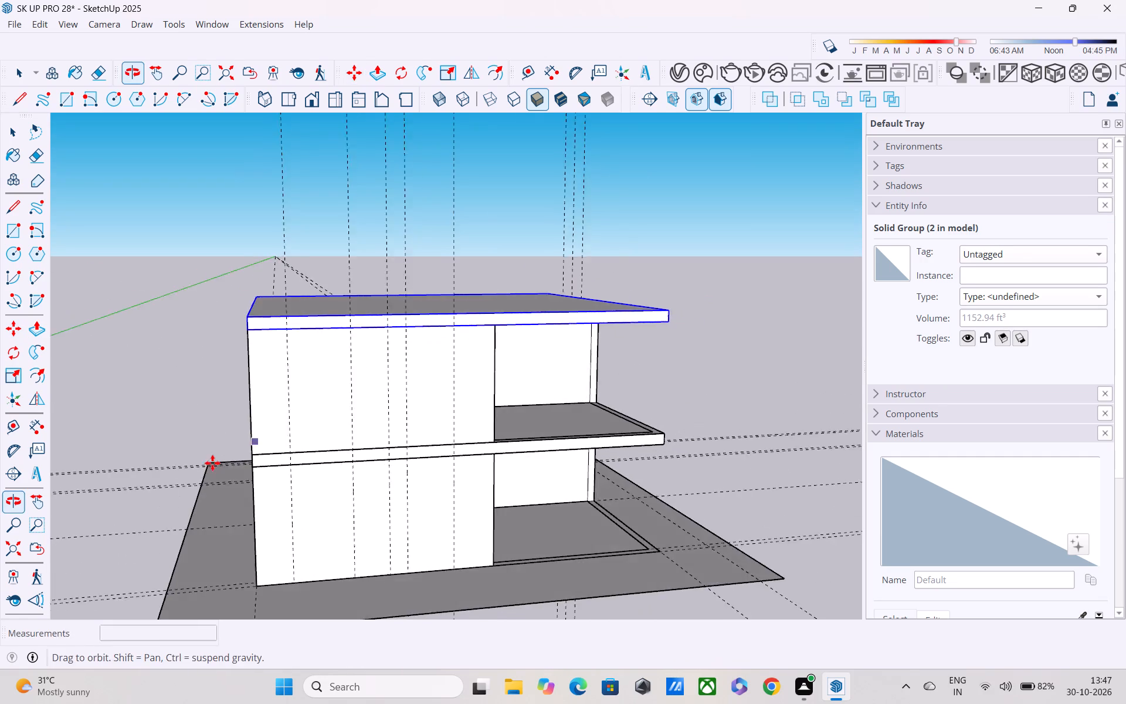
scroll(216, 462, "up", 1)
scroll(216, 462, "down", 5)
middle_click_drag(456, 456, 255, 363)
scroll(257, 362, "up", 1)
scroll(349, 379, "down", 4)
key("space")
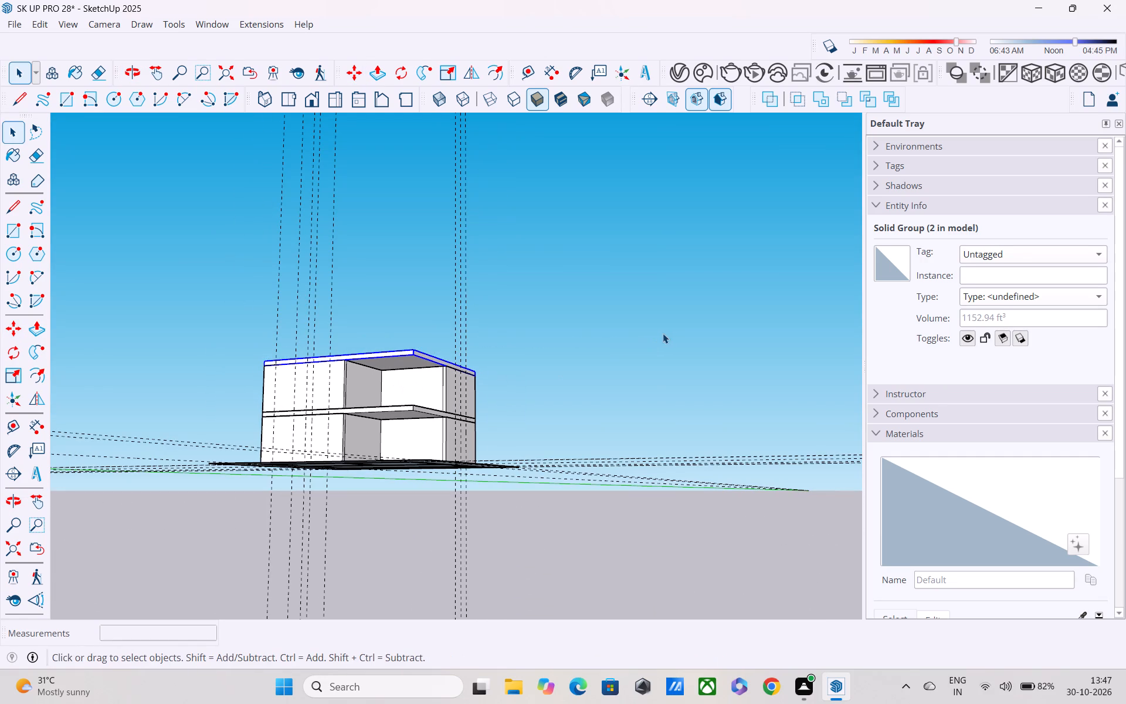
left_click(662, 329)
Examine the roofed two-storey house, especially the middle slab's edge and underside where it overhangs the open corner.
middle_click_drag(643, 346, 589, 444)
scroll(582, 421, "down", 6)
middle_click_drag(581, 421, 539, 402)
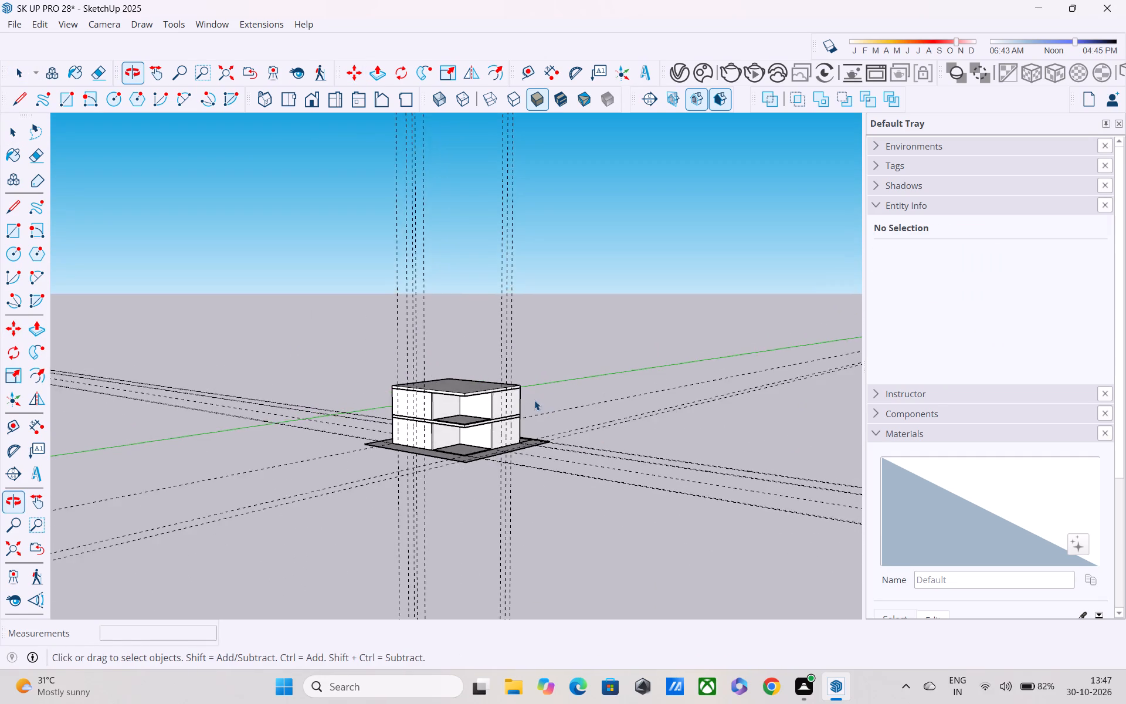
scroll(531, 401, "up", 9)
scroll(498, 308, "down", 4)
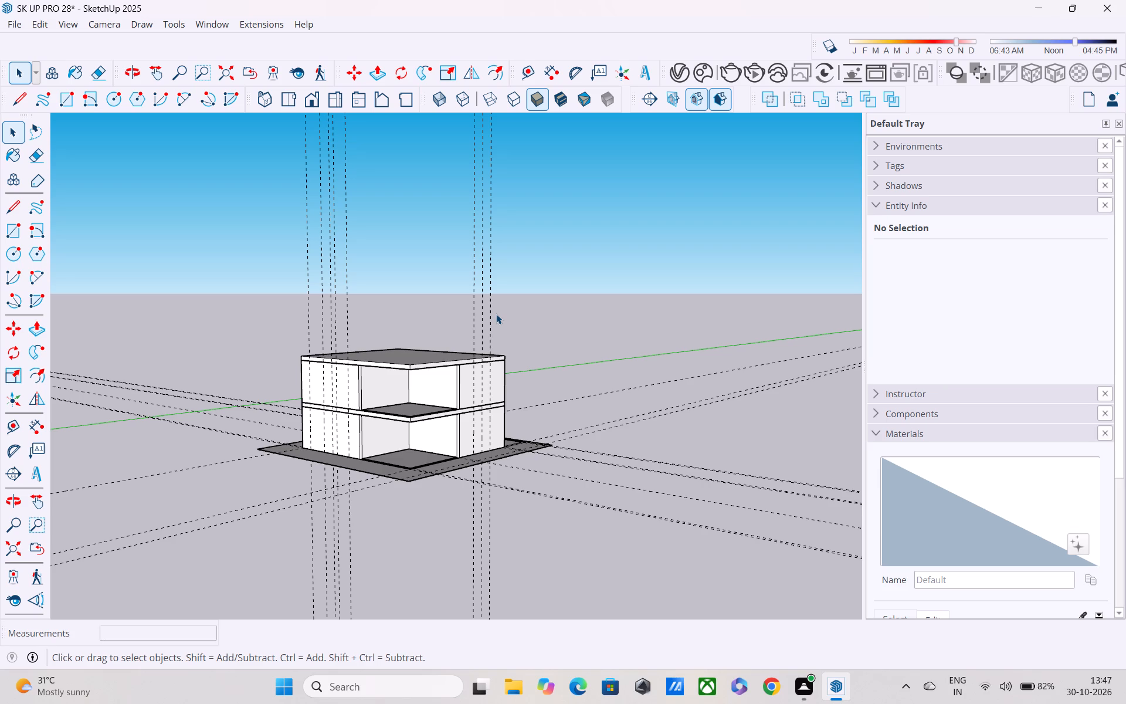
scroll(428, 376, "up", 6)
middle_click_drag(343, 359, 349, 295, "shift")
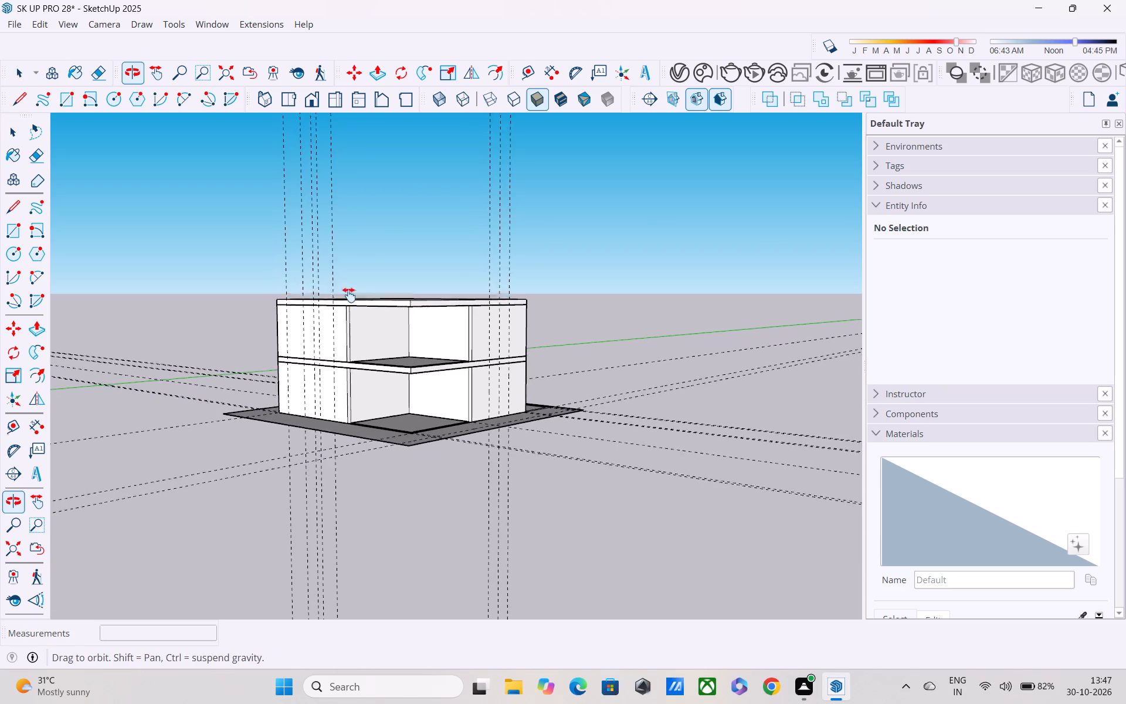
middle_click_drag(349, 295, 350, 295, "shift")
scroll(473, 422, "up", 3)
scroll(398, 391, "up", 2)
middle_click_drag(382, 380, 492, 387)
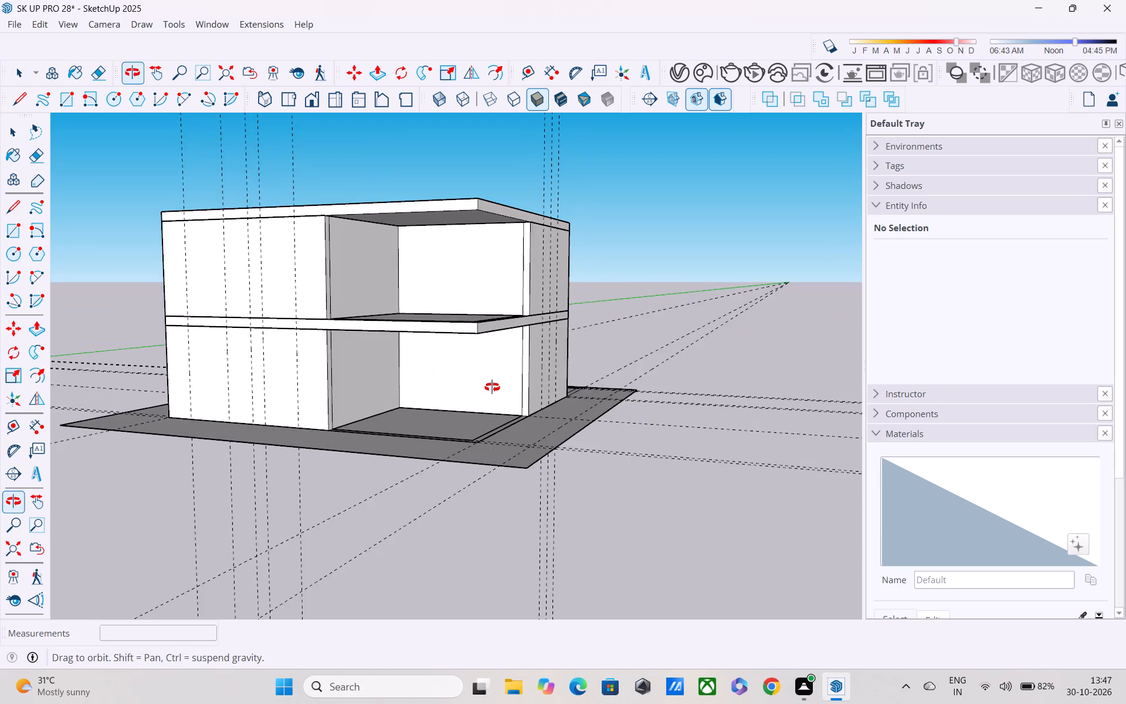
middle_click_drag(492, 387, 394, 383)
scroll(394, 383, "up", 1)
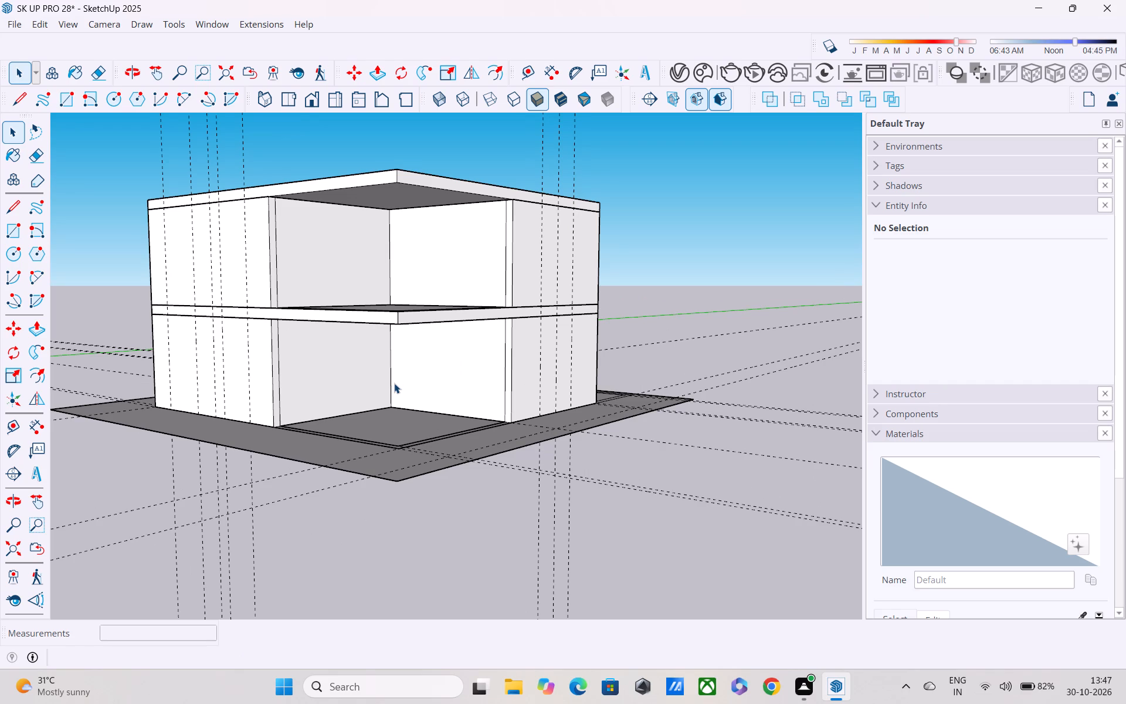
scroll(394, 318, "up", 2)
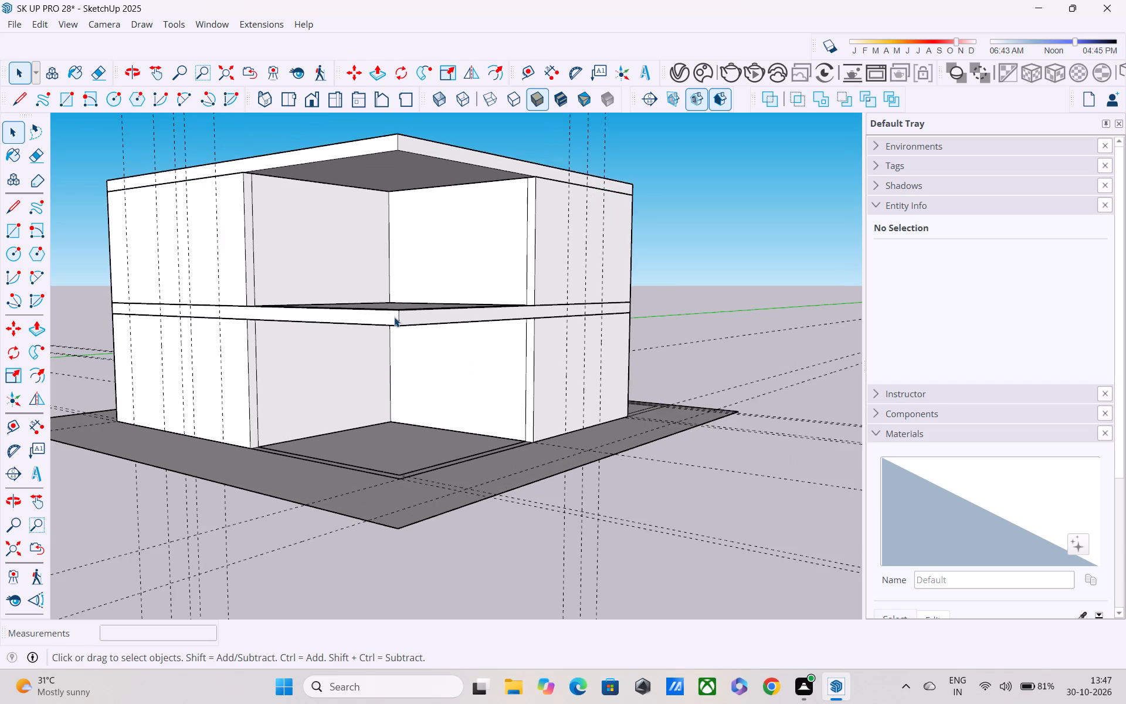
middle_click_drag(394, 317, 300, 190)
scroll(300, 191, "up", 7)
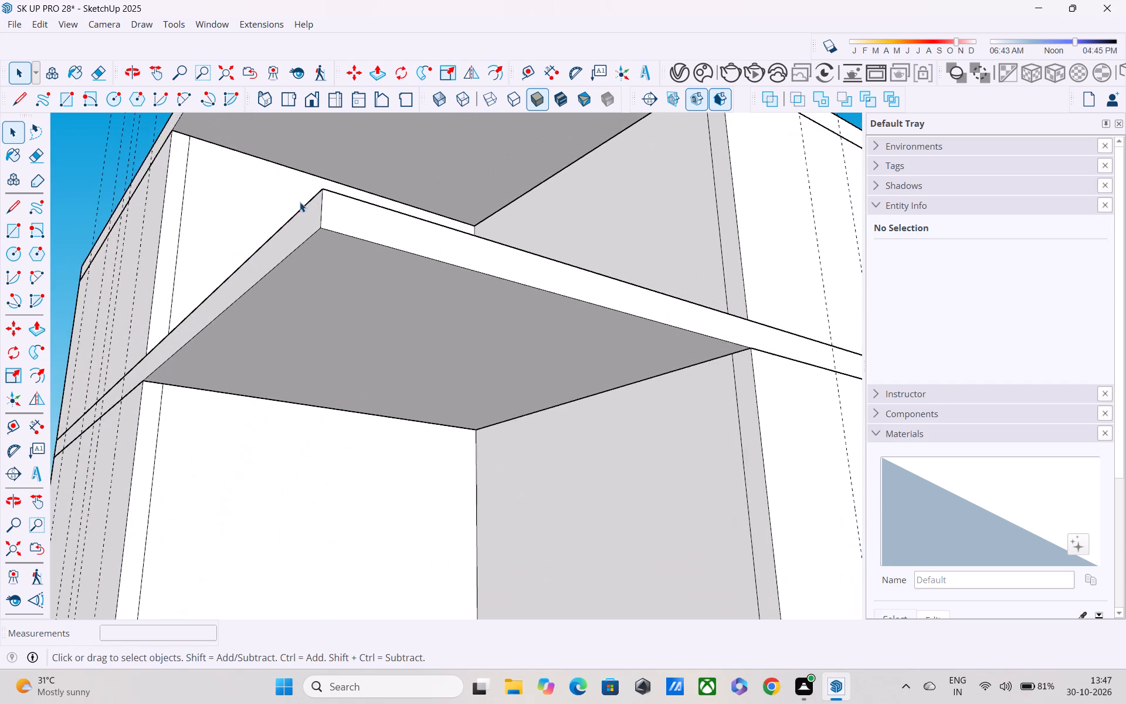
scroll(300, 202, "down", 5)
middle_click_drag(304, 215, 291, 187)
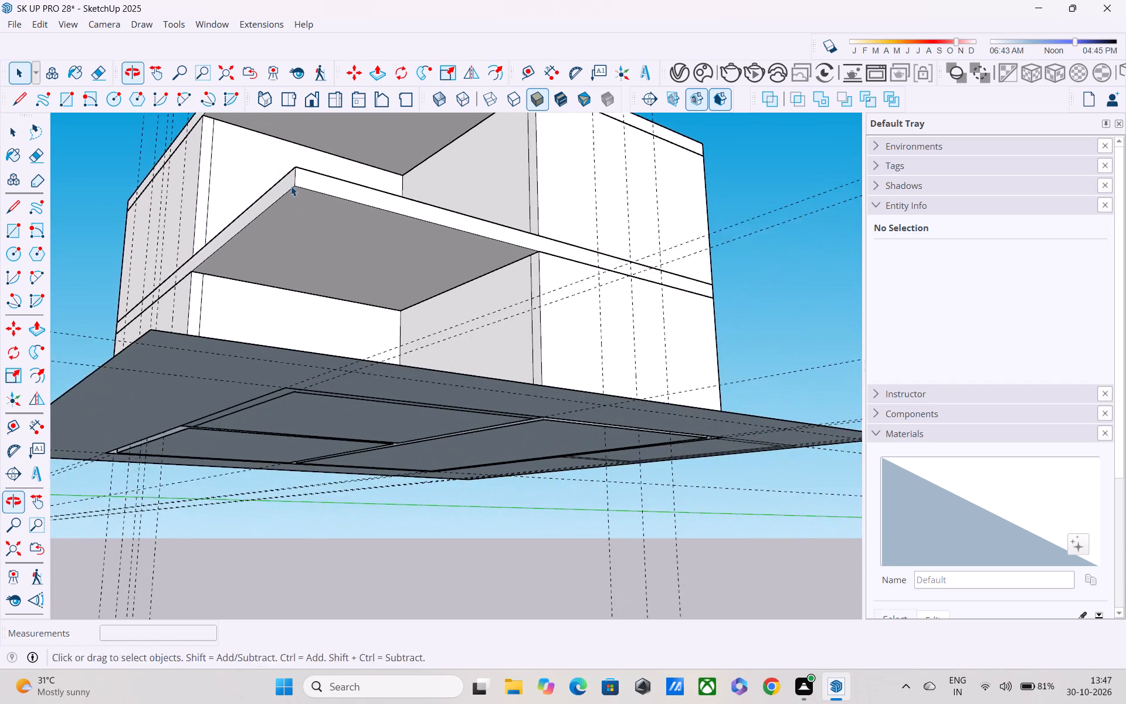
middle_click_drag(291, 186, 384, 190)
scroll(311, 255, "up", 2)
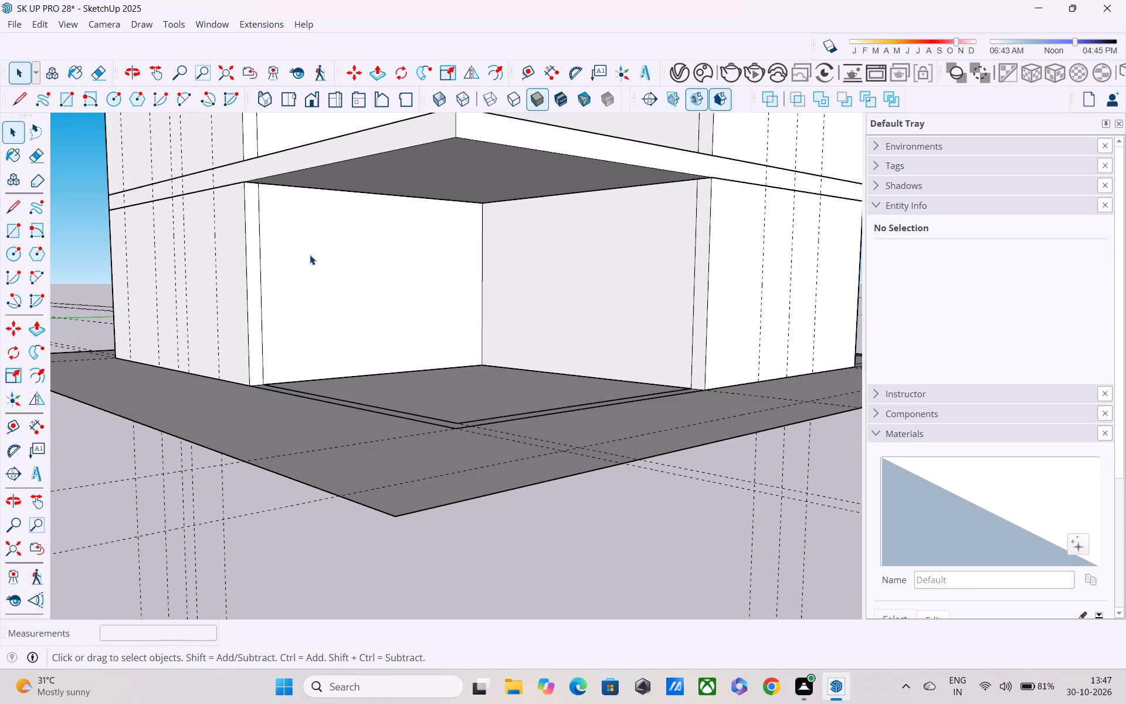
middle_click_drag(310, 255, 440, 295)
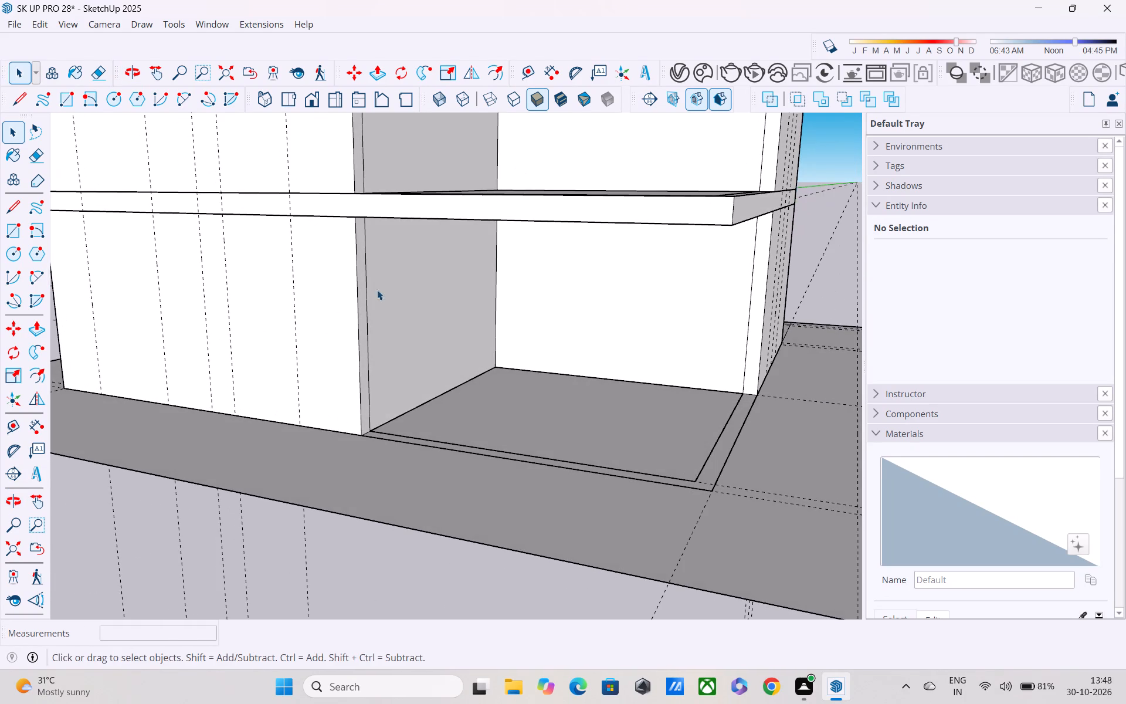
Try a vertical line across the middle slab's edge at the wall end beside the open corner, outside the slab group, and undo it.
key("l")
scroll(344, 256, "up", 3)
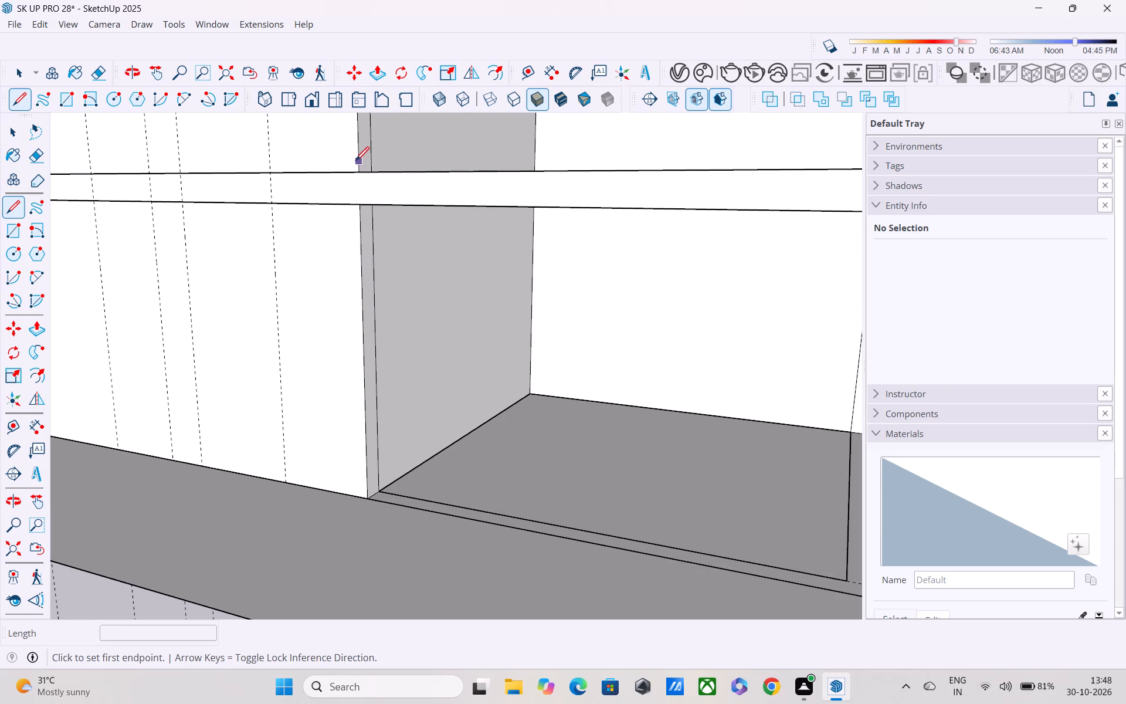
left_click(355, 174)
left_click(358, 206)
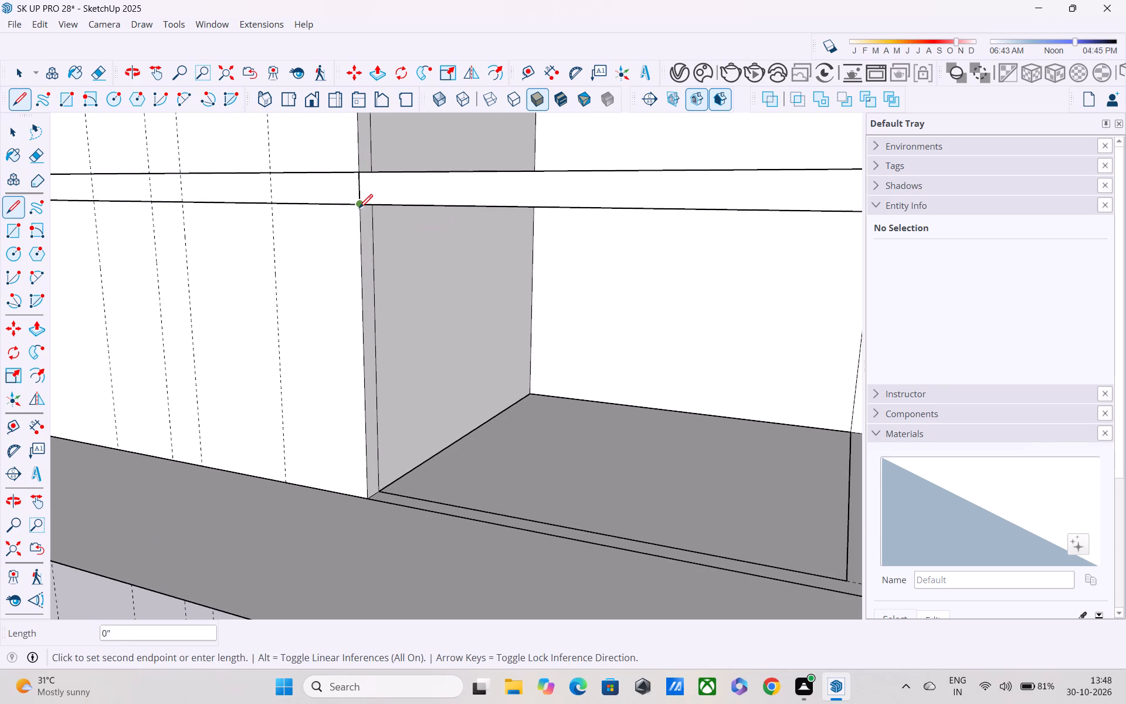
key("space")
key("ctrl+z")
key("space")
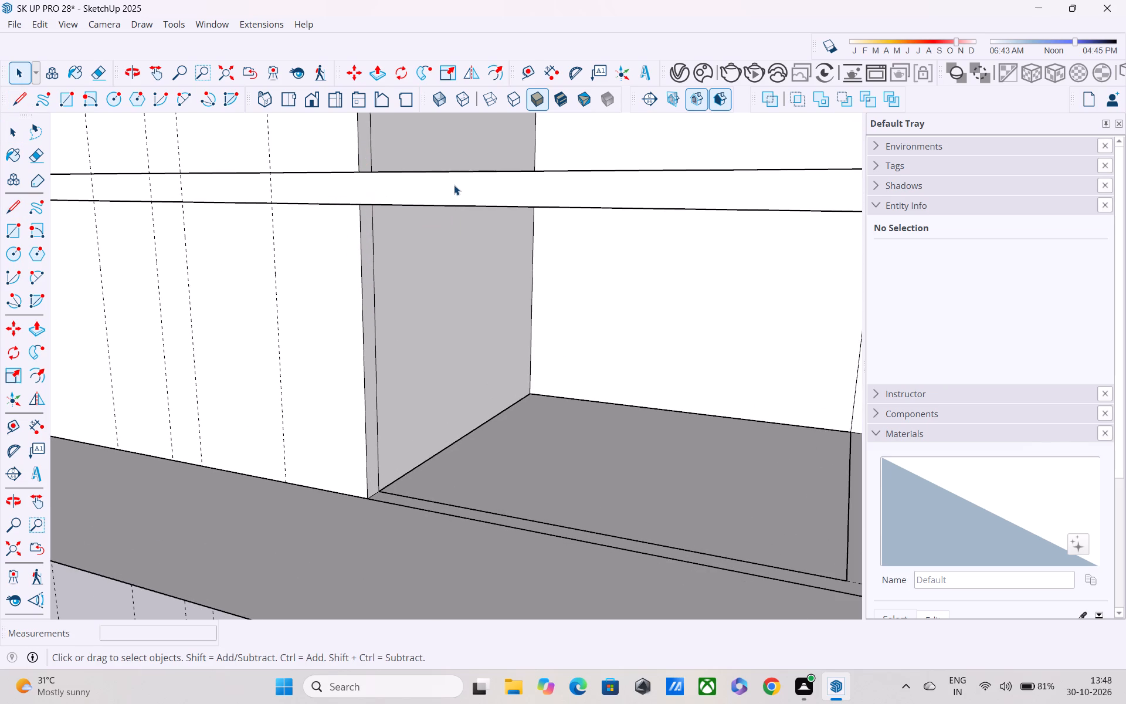
Inside the middle slab group, draw a vertical line across its edge face, top to bottom, at the wall end beside the open corner.
double_click(454, 185)
key("l")
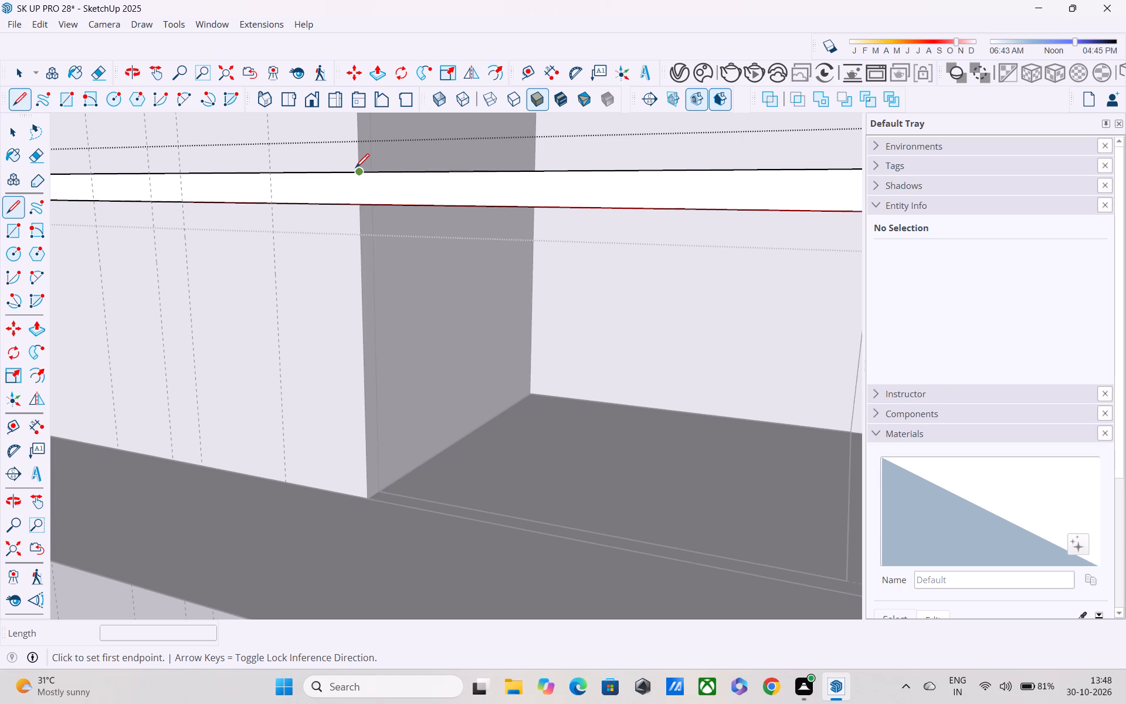
scroll(355, 168, "up", 3)
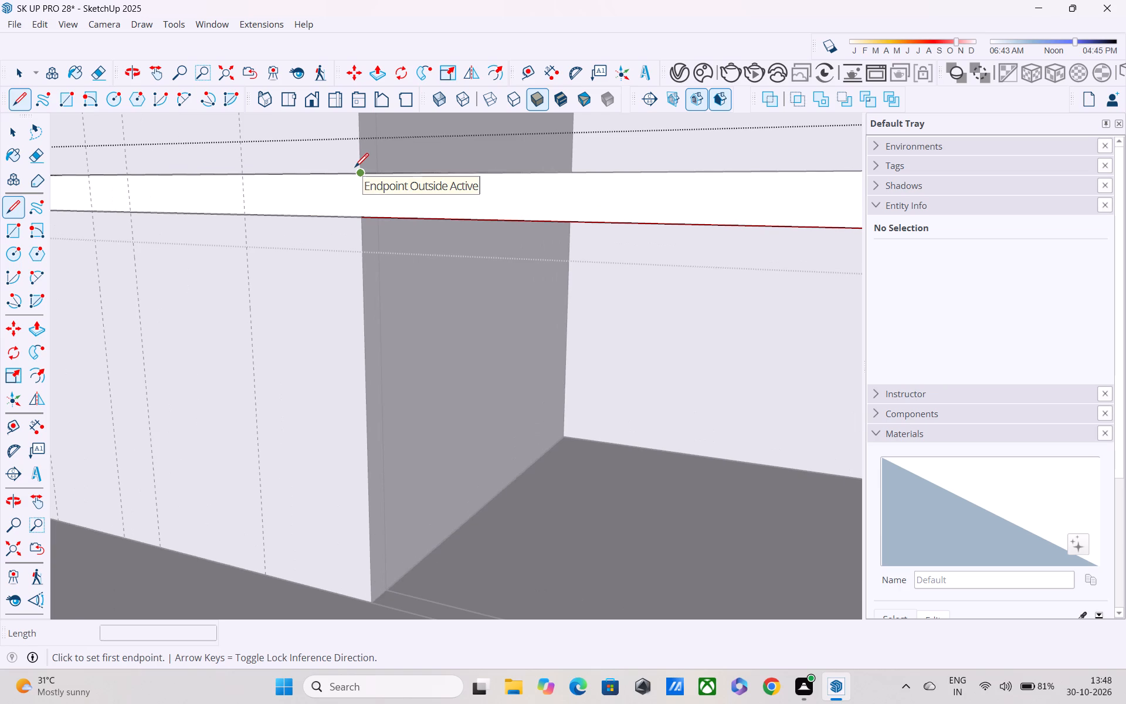
left_click(358, 175)
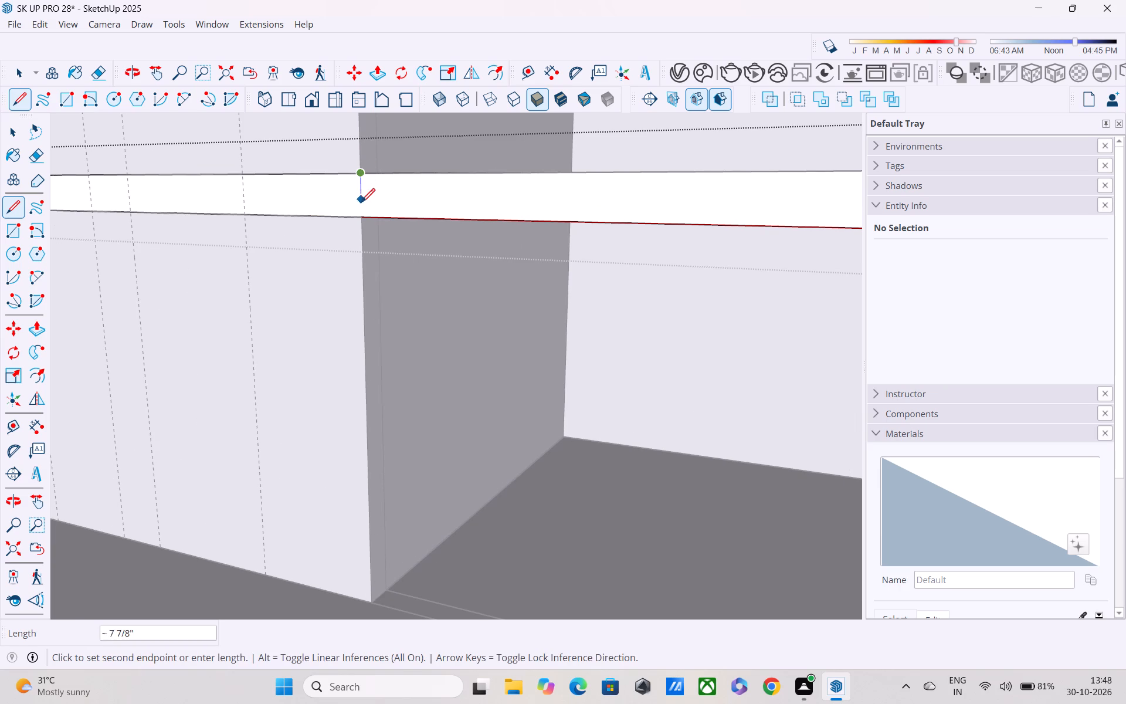
left_click(360, 214)
scroll(360, 214, "down", 3)
middle_click_drag(360, 214, 357, 211)
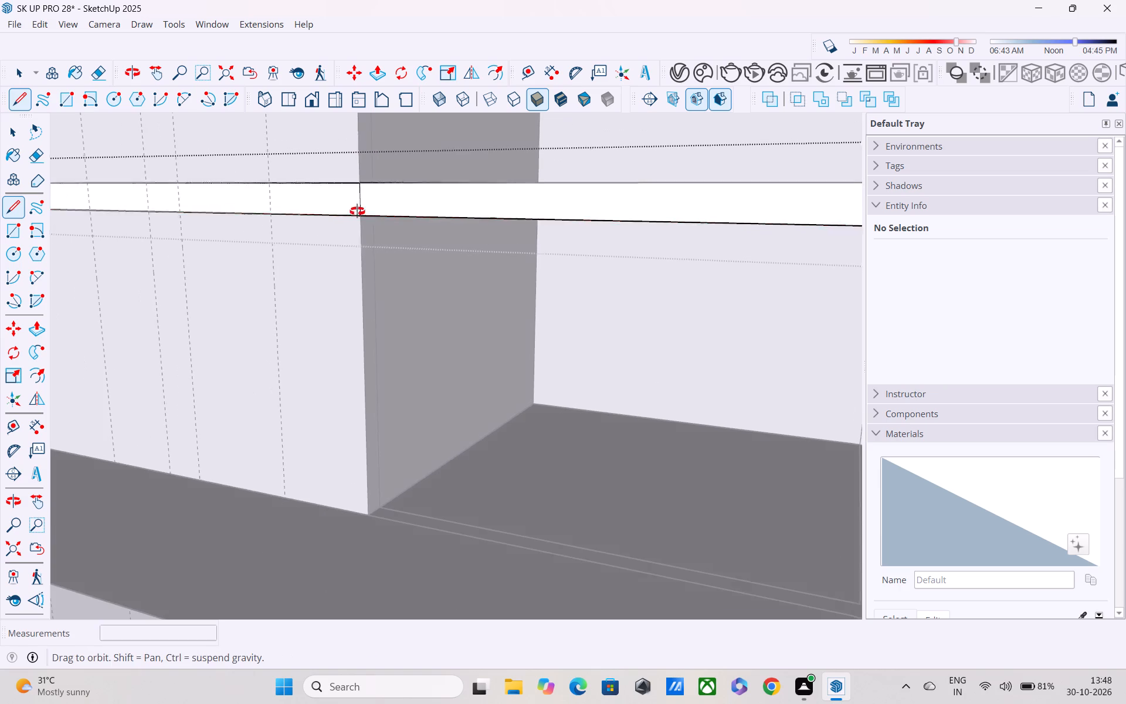
middle_click_drag(357, 211, 396, 222)
key("space")
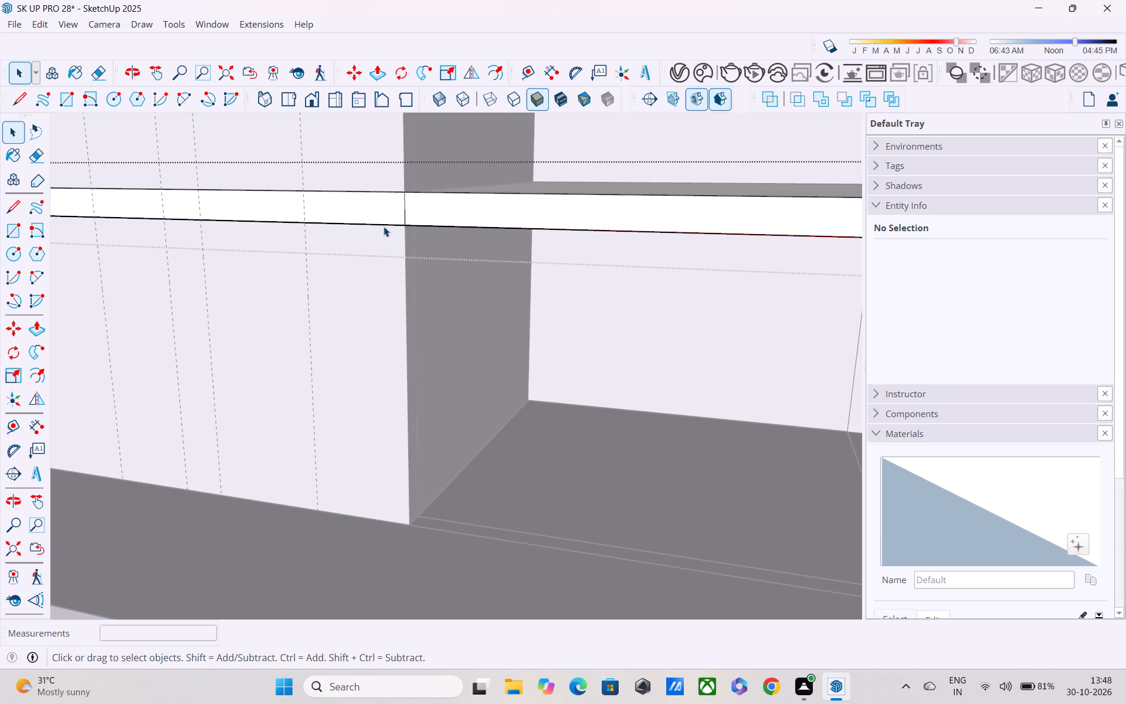
Push the marked-off wall-side part of the middle slab's edge face inward about 9 15/16", exposing the lower wall's top.
key("p")
left_click(352, 205)
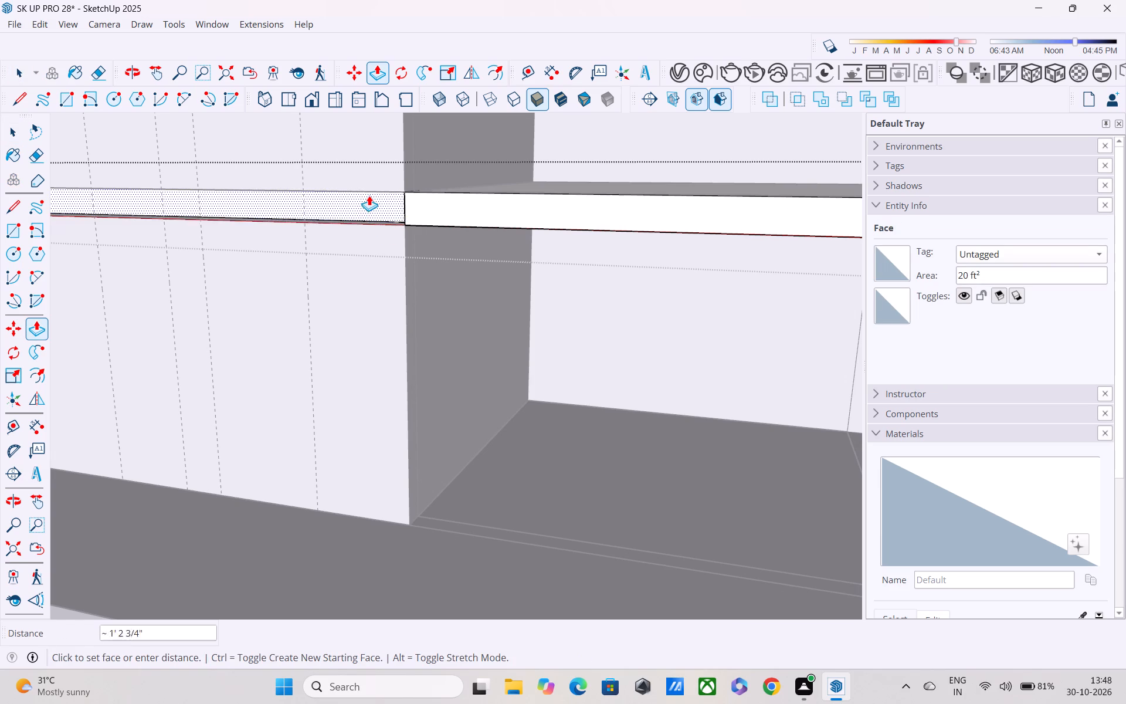
middle_click_drag(374, 195, 296, 184)
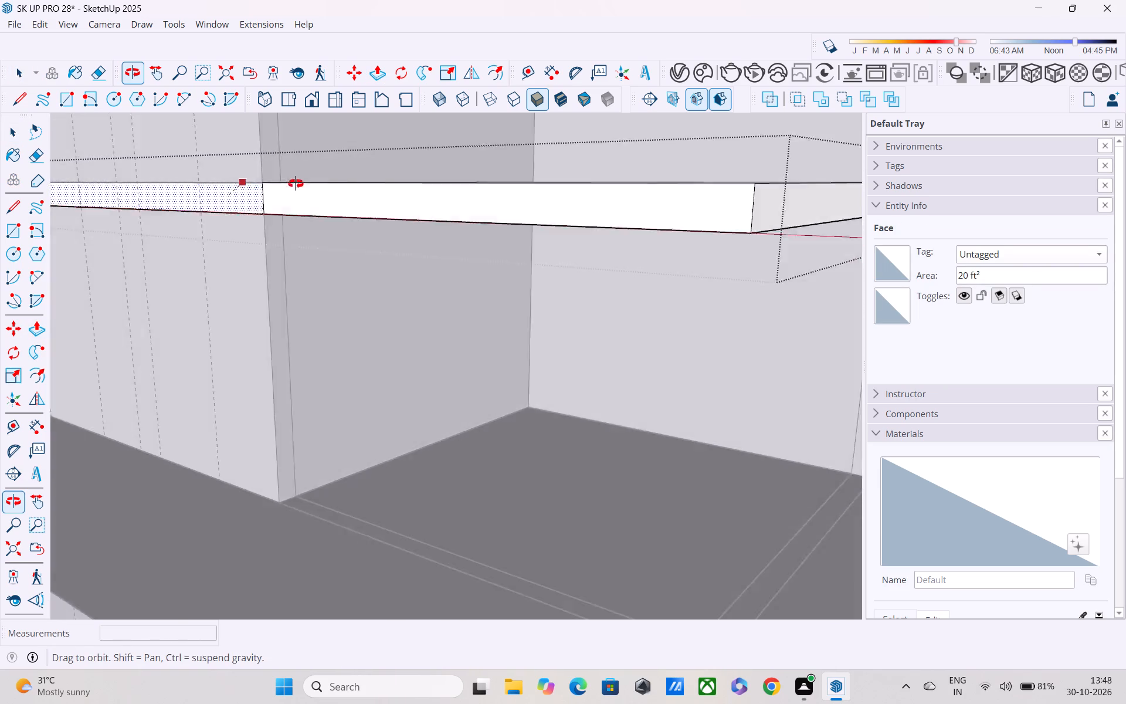
middle_click_drag(296, 184, 307, 178)
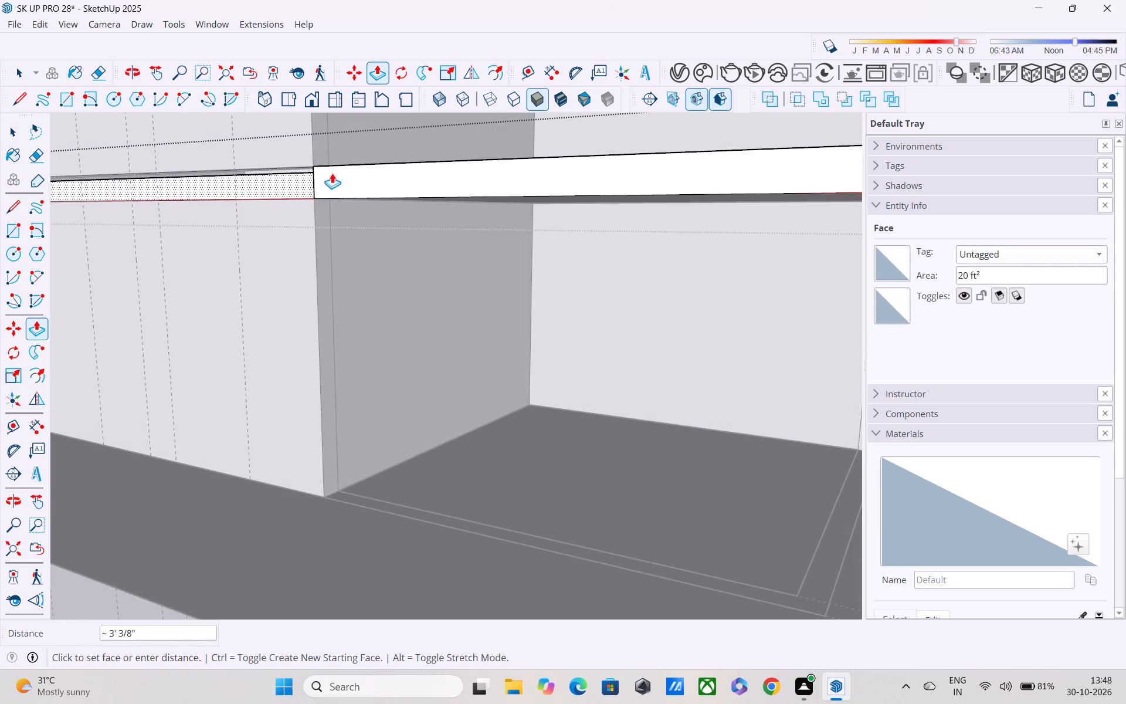
middle_click_drag(332, 173, 894, 177)
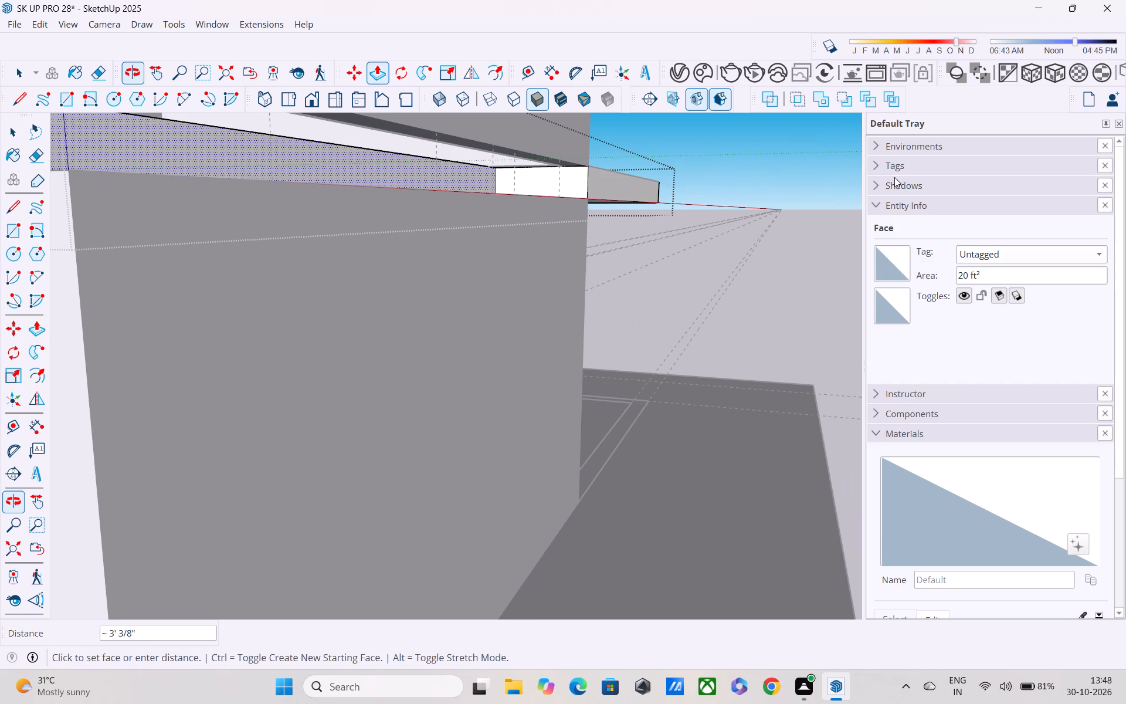
middle_click_drag(533, 218, 652, 239, "shift")
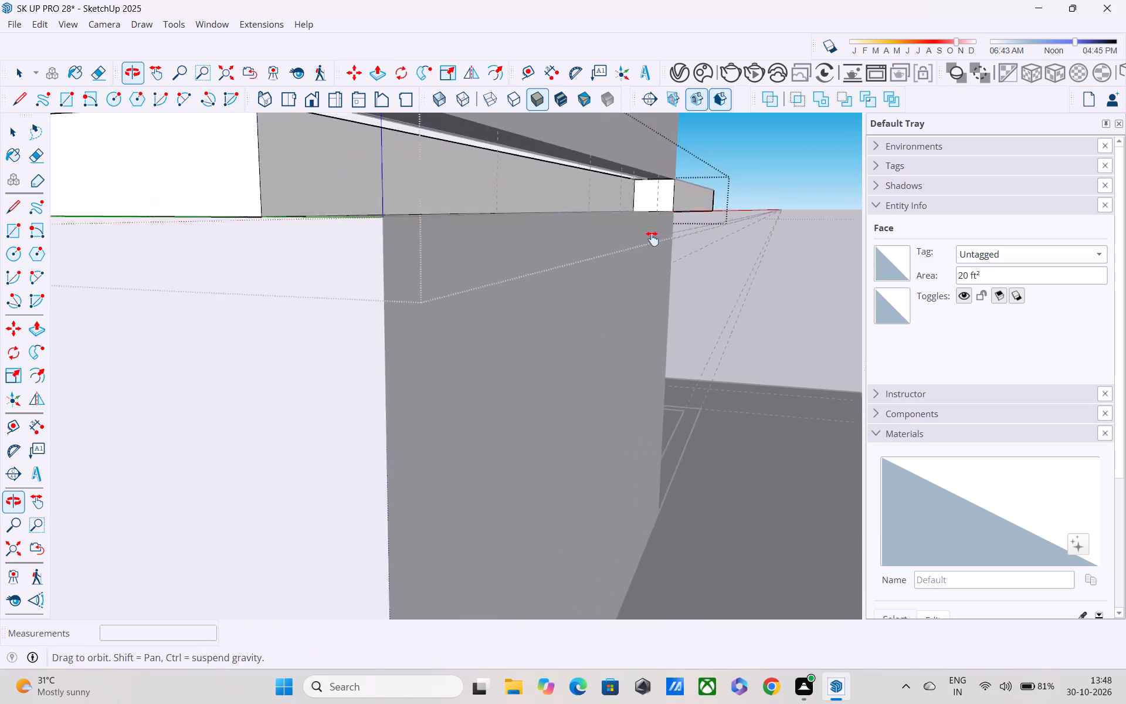
middle_click_drag(652, 239, 745, 224, "shift")
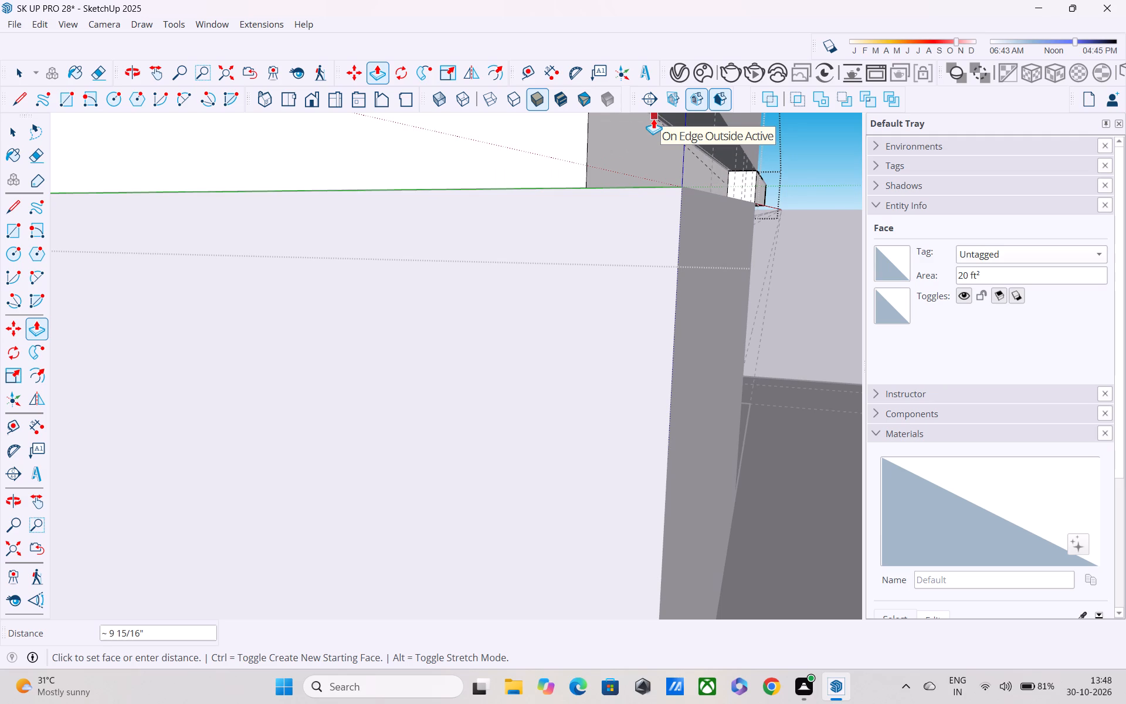
left_click(653, 119)
middle_click_drag(661, 131, 625, 150)
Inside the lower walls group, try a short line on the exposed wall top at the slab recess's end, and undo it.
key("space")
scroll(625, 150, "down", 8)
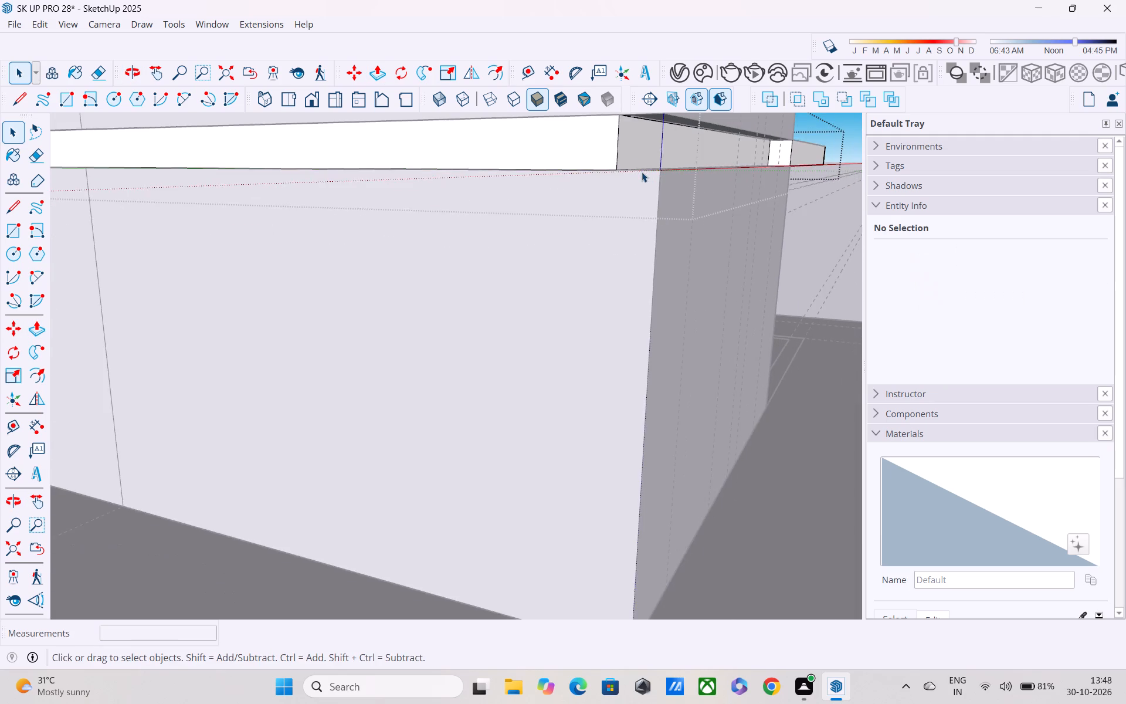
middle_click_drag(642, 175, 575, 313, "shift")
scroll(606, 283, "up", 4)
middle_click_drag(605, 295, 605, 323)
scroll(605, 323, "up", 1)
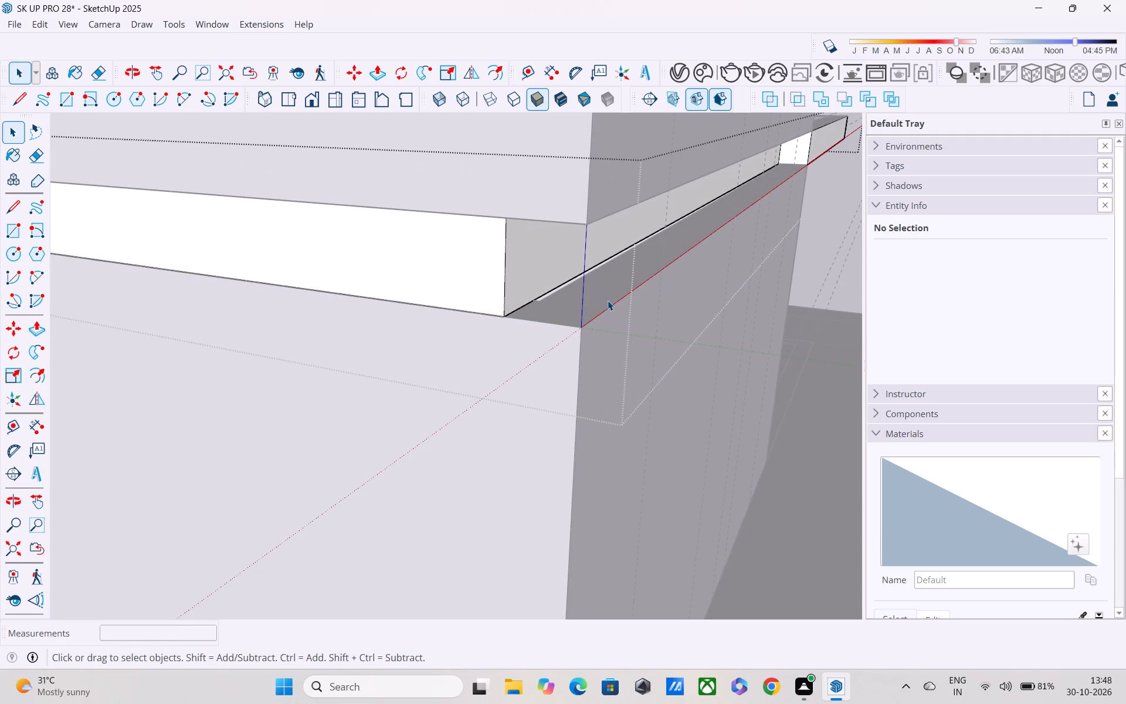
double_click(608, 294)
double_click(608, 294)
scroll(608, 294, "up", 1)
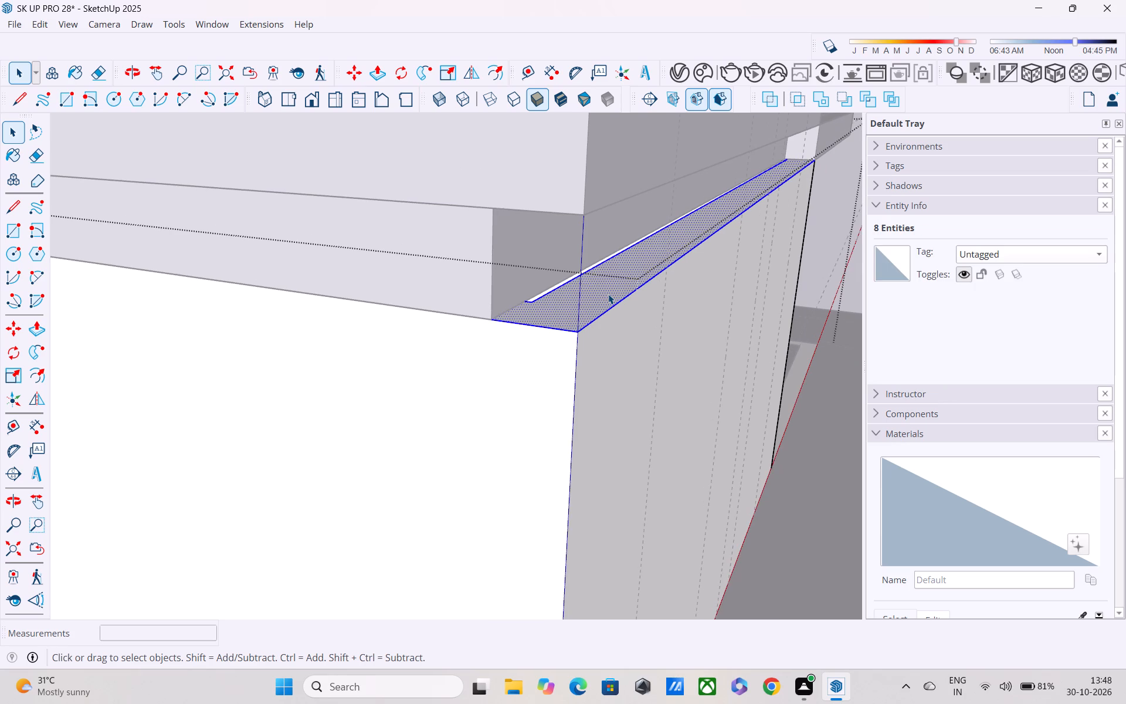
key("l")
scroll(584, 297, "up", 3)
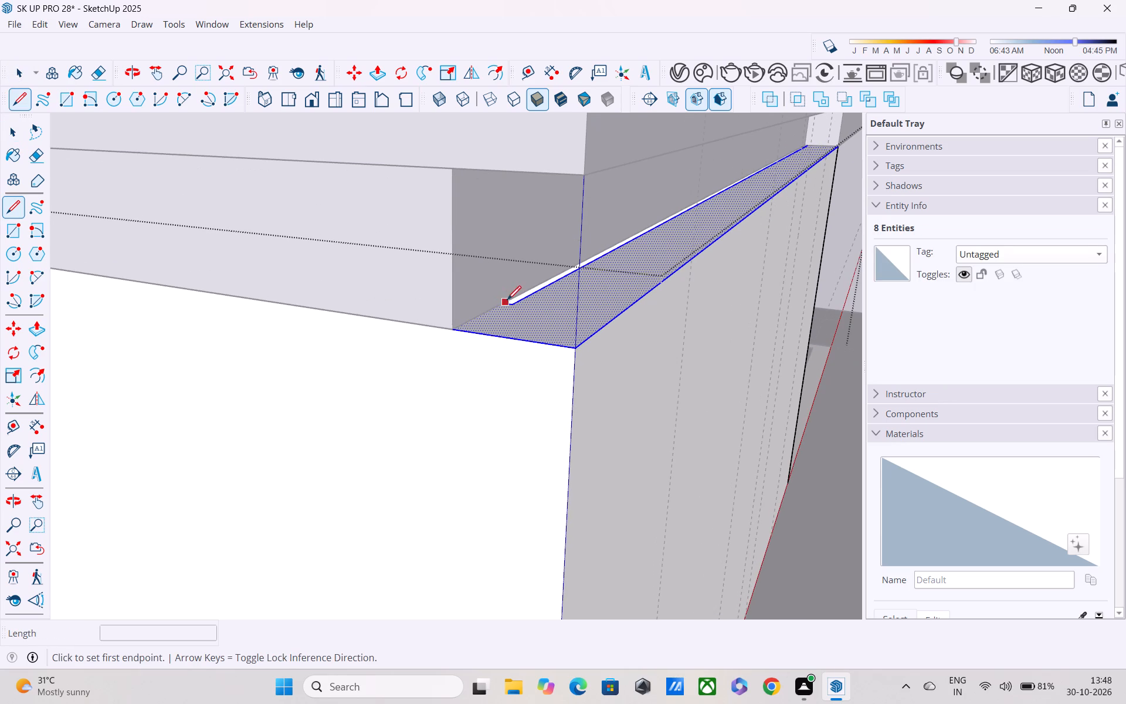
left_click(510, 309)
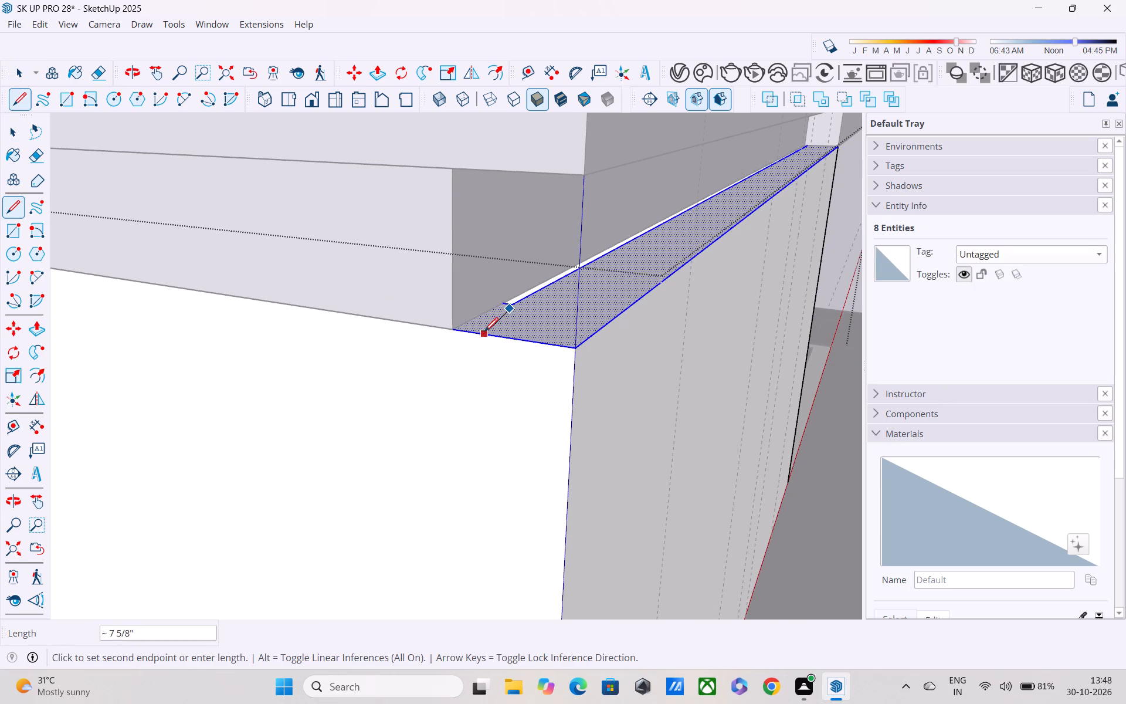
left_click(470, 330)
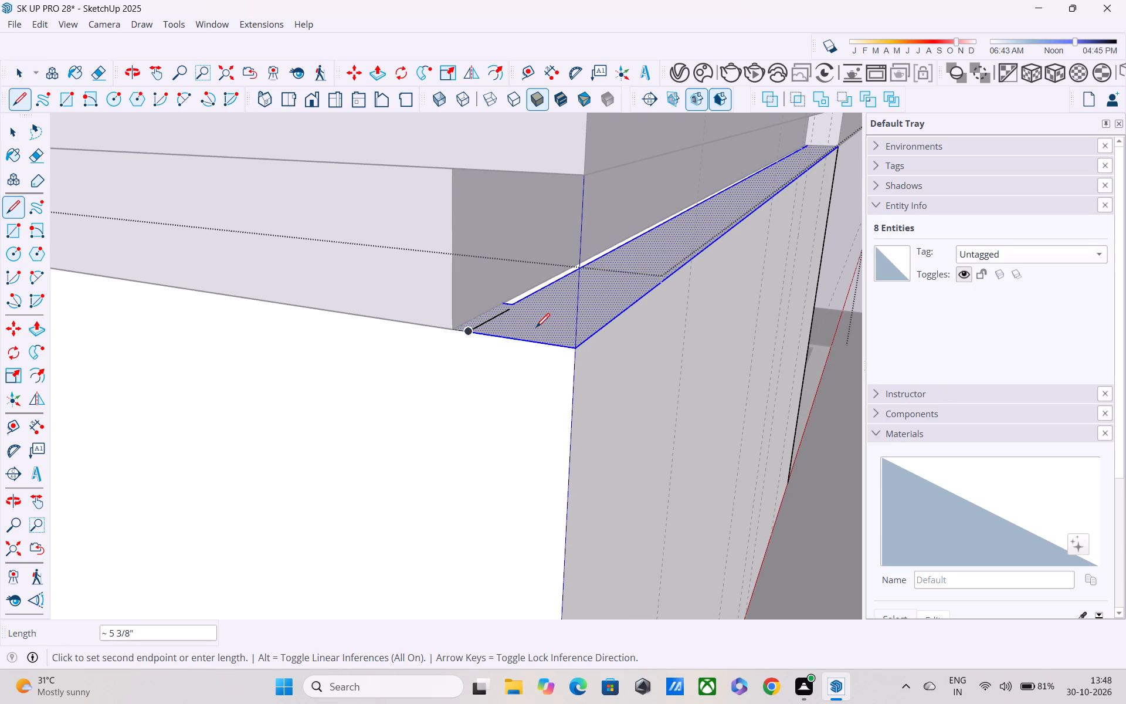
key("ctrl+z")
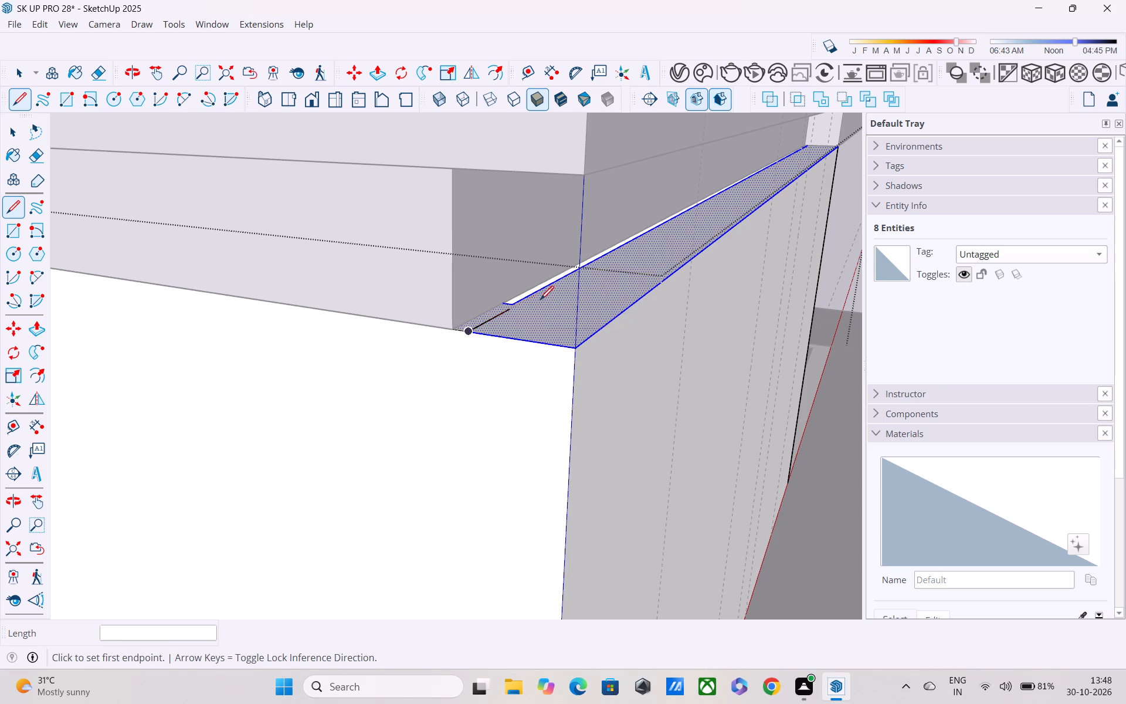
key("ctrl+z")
Inside the middle slab group, pull the recessed edge face back out about 15/16" to the lower wall's inner line.
key("space")
double_click(504, 262)
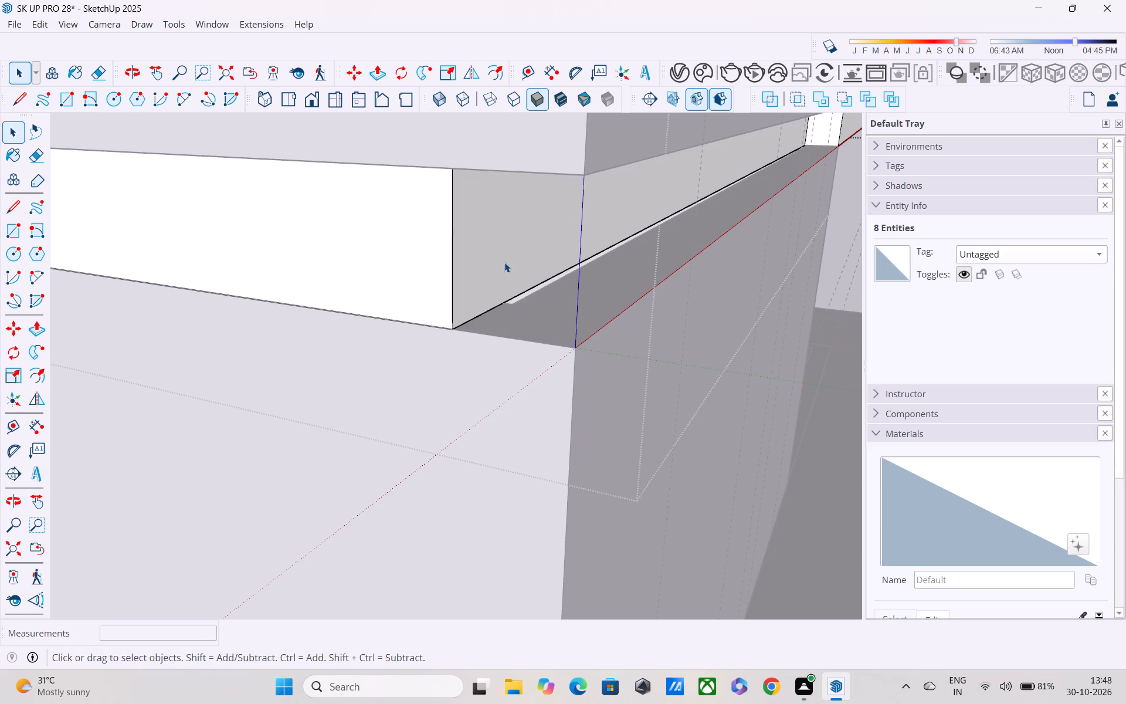
key("p")
scroll(486, 275, "up", 1)
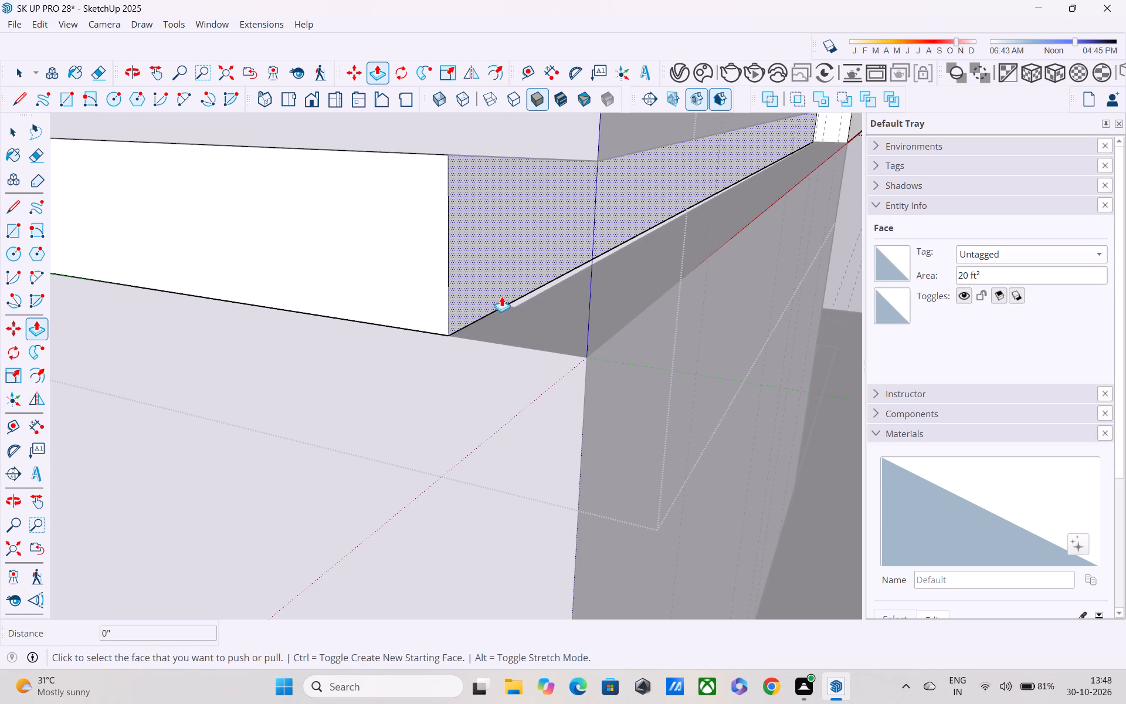
left_click(501, 293)
scroll(523, 282, "up", 3)
middle_click_drag(501, 232, 538, 138)
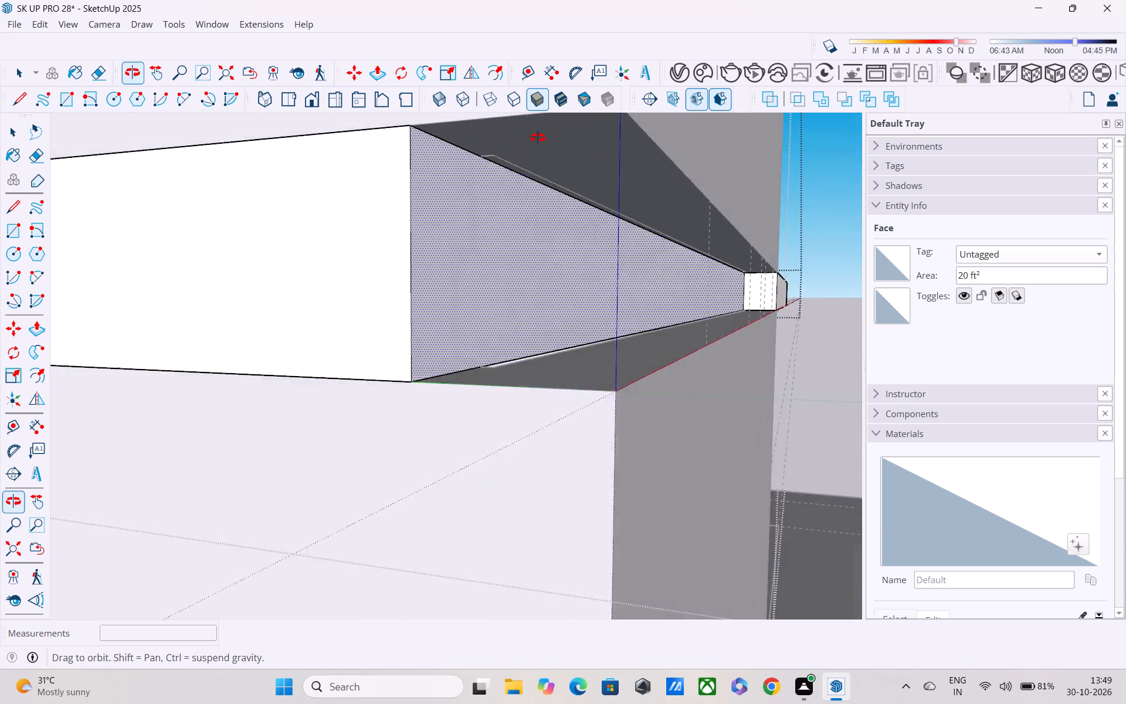
middle_click_drag(538, 138, 601, 51)
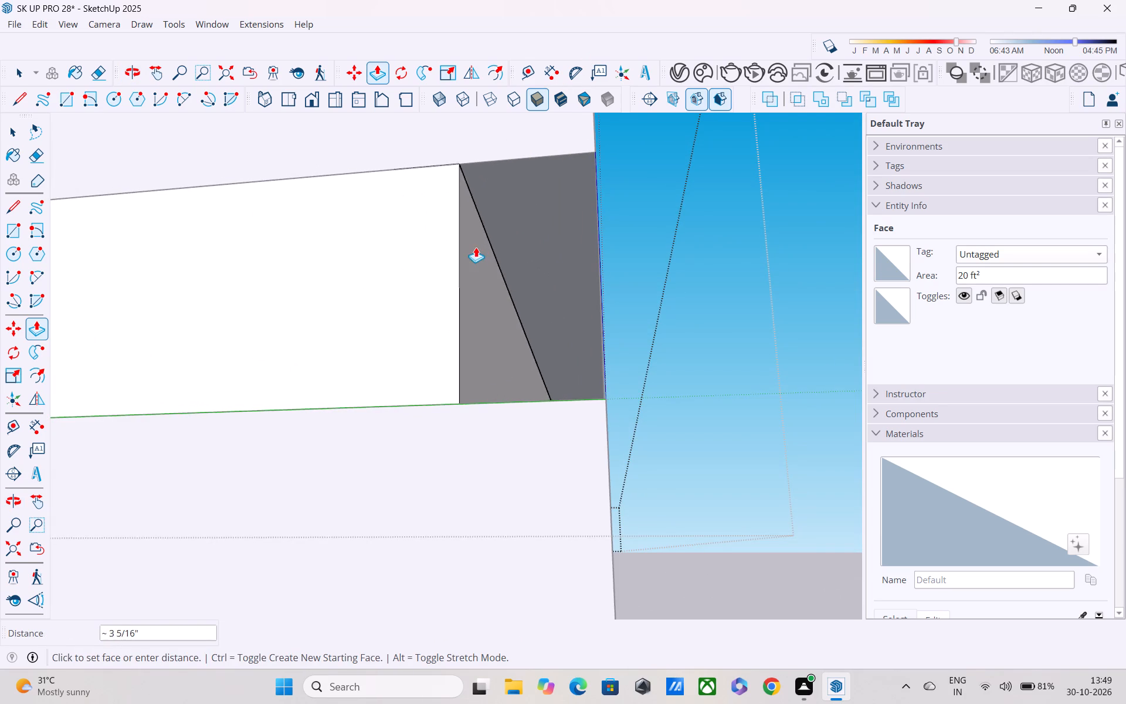
middle_click_drag(410, 313, 341, 353)
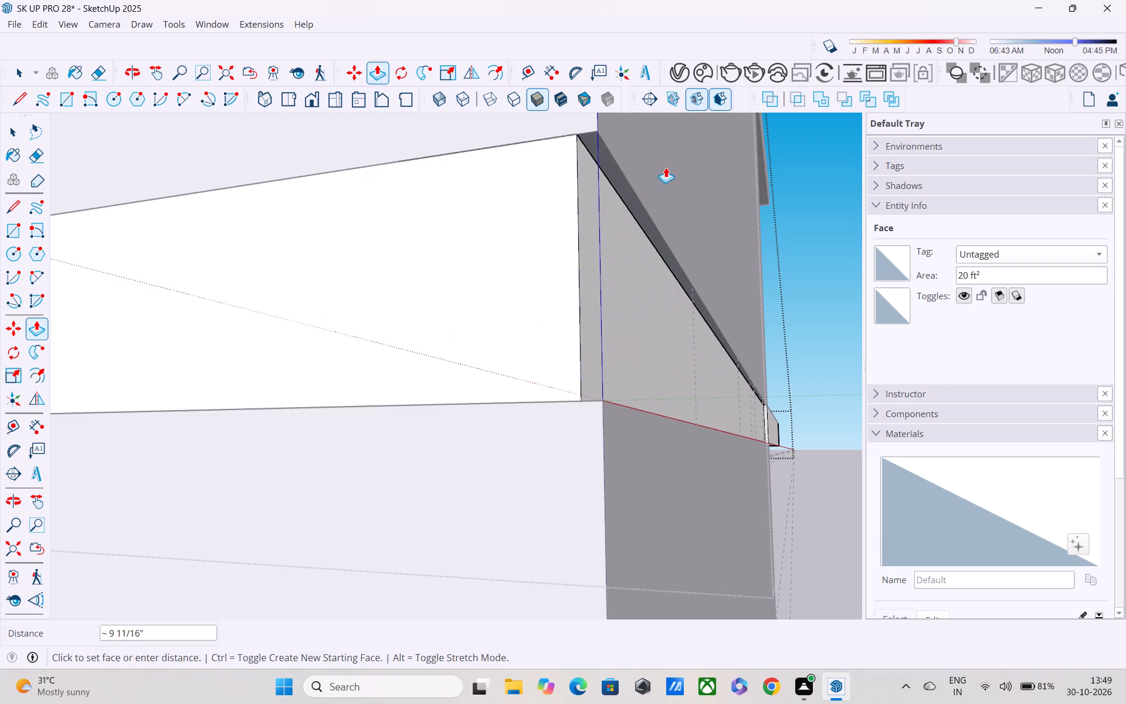
key("Escape")
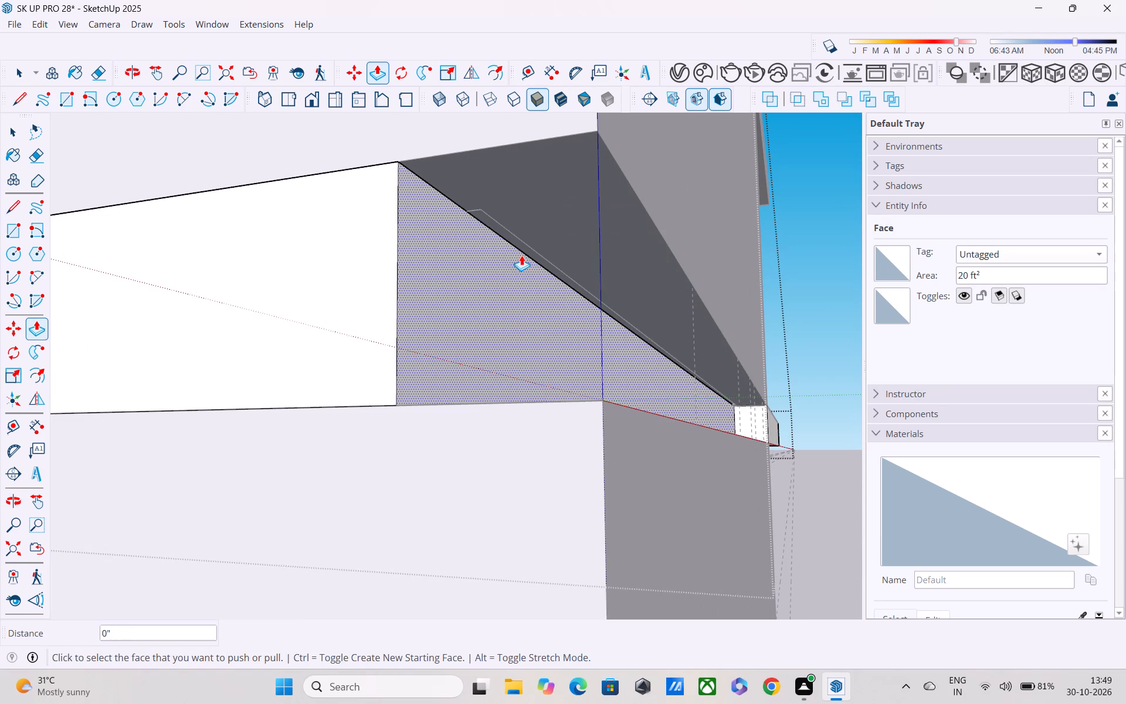
left_click(499, 257)
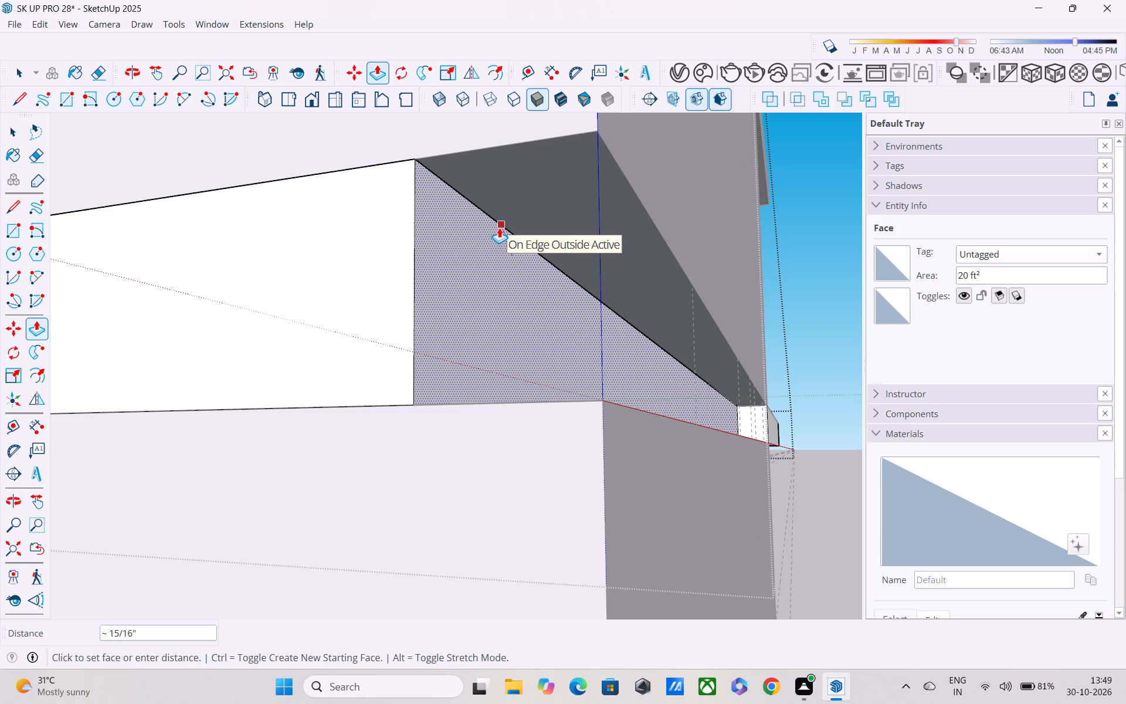
left_click(499, 228)
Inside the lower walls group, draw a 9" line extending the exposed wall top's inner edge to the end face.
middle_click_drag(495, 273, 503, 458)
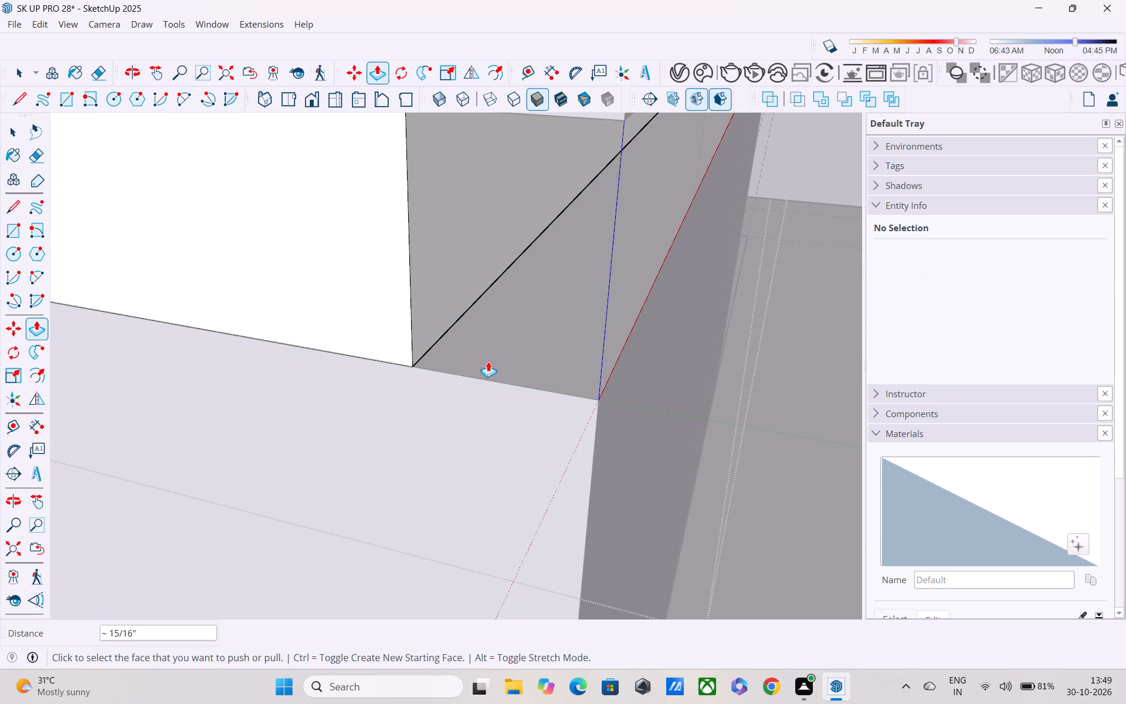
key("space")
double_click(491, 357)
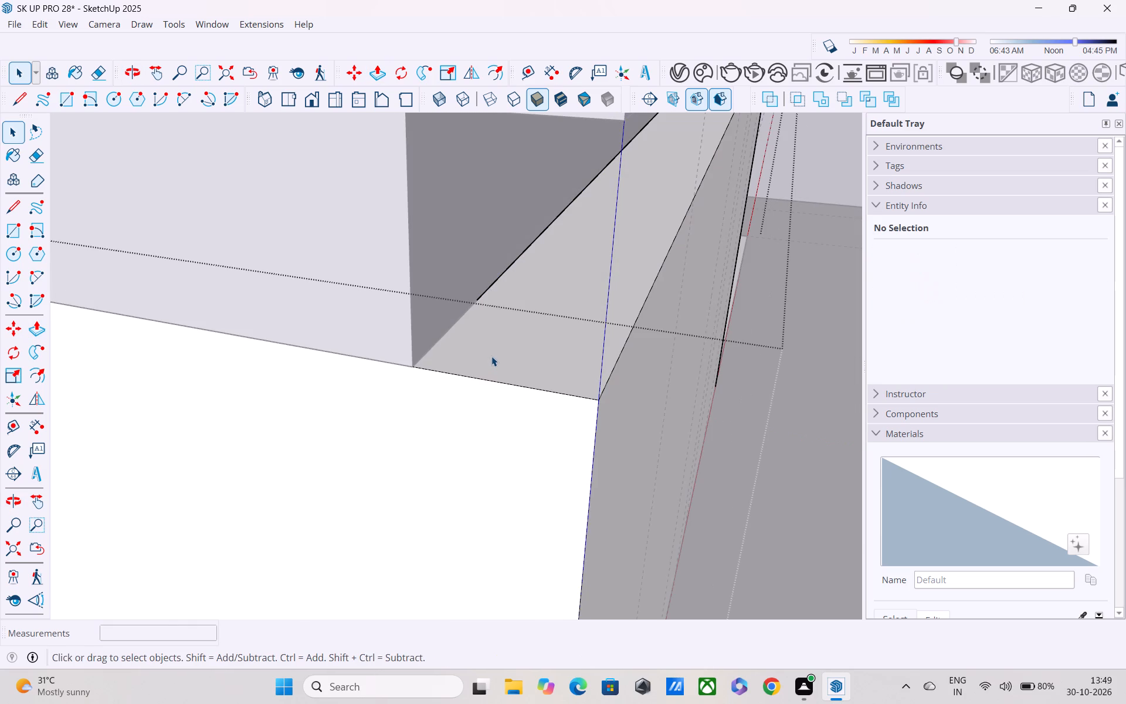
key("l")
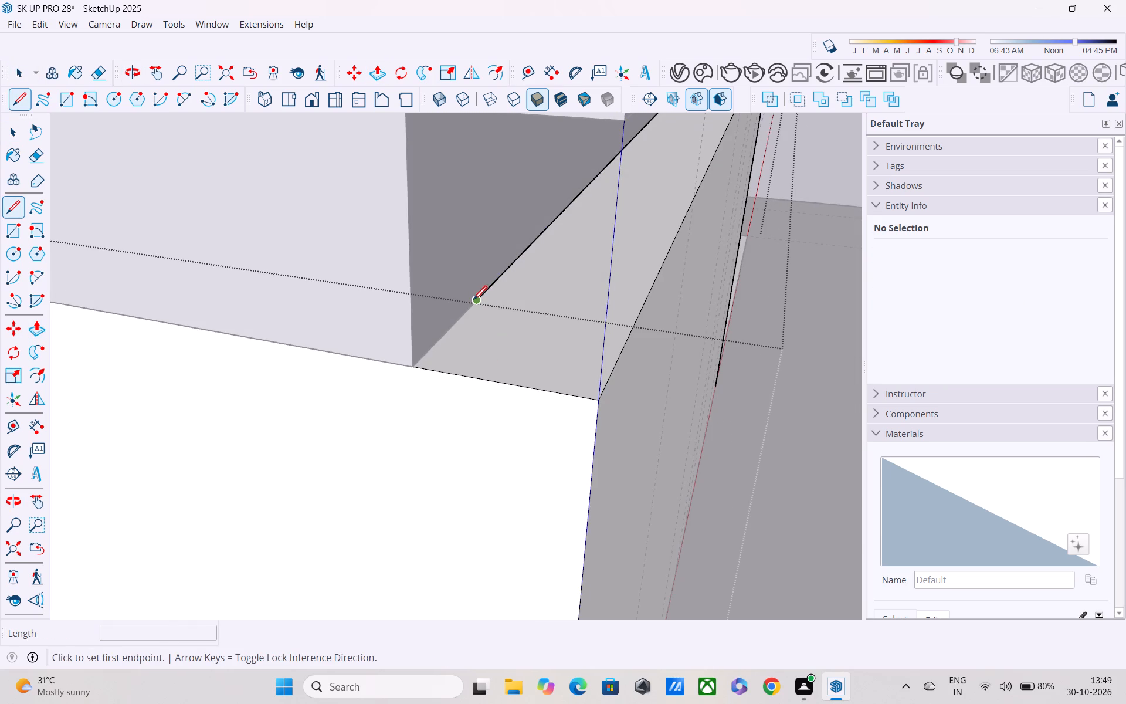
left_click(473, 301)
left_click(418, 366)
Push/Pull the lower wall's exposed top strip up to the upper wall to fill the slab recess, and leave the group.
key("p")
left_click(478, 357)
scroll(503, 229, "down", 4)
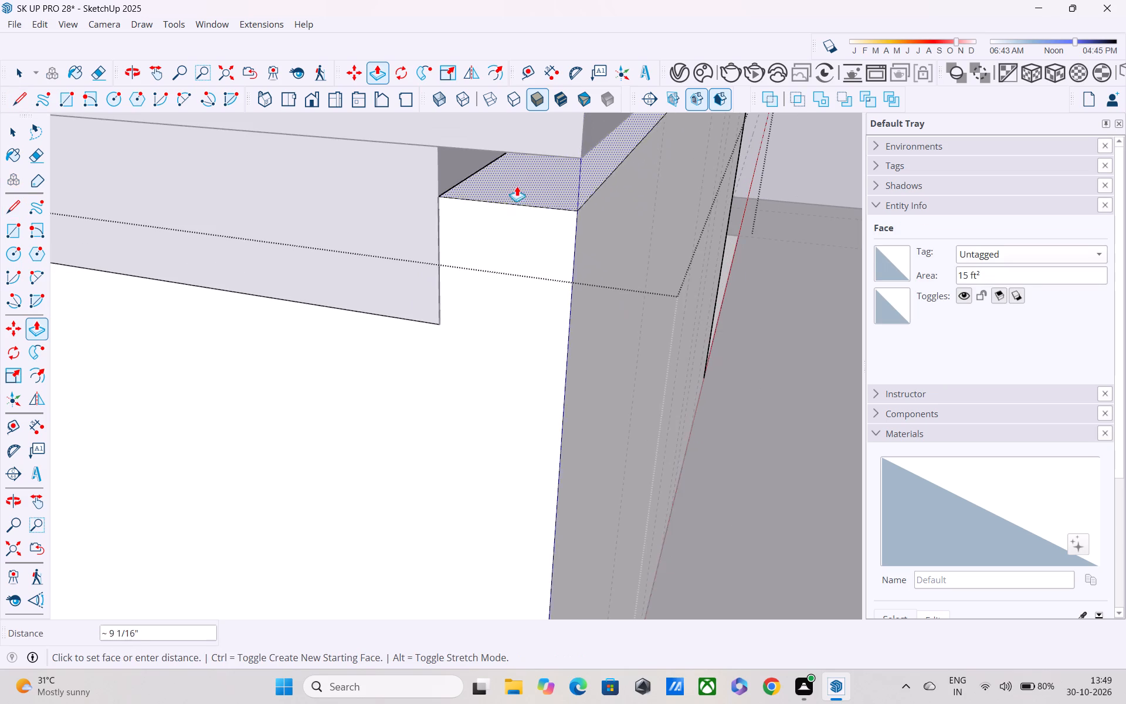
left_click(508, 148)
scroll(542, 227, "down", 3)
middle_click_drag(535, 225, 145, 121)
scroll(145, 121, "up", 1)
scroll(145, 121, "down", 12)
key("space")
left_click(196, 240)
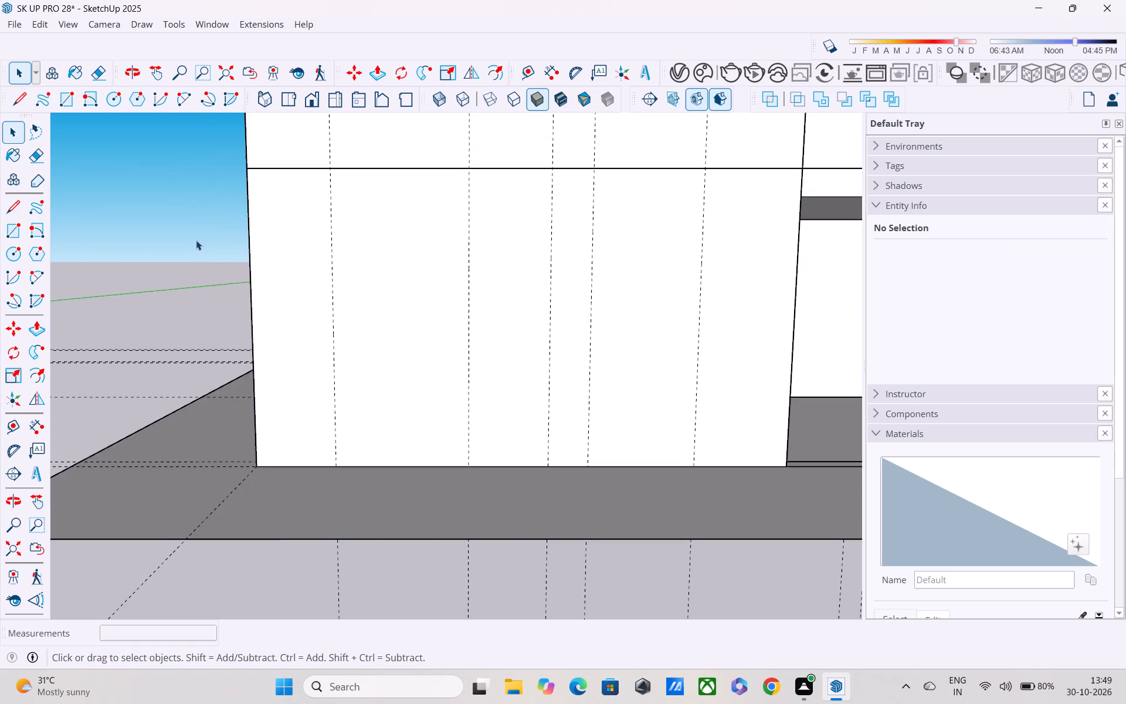
Examine the house from several sides, especially where the raised lower wall meets the middle slab and the upper walls.
scroll(195, 240, "down", 5)
middle_click_drag(195, 240, 467, 321)
scroll(467, 321, "up", 2)
middle_click_drag(468, 320, 493, 291)
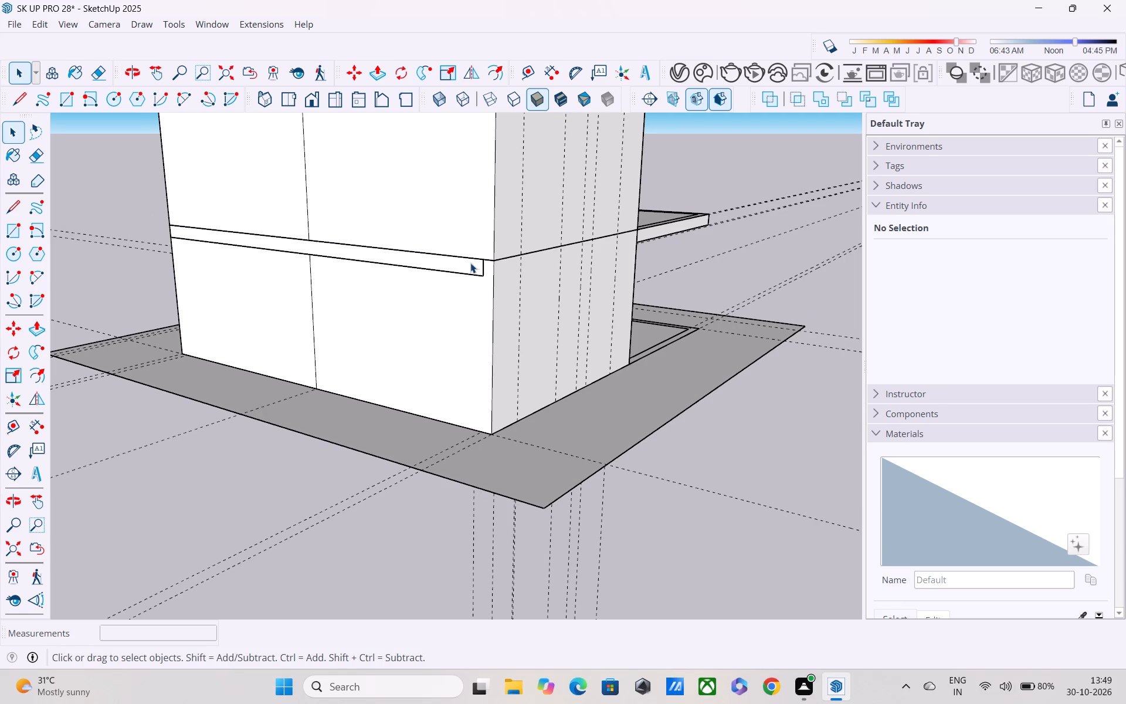
scroll(577, 258, "down", 2)
middle_click_drag(583, 269, 230, 265)
scroll(229, 265, "down", 4)
middle_click_drag(428, 292, 446, 235)
scroll(446, 235, "up", 1)
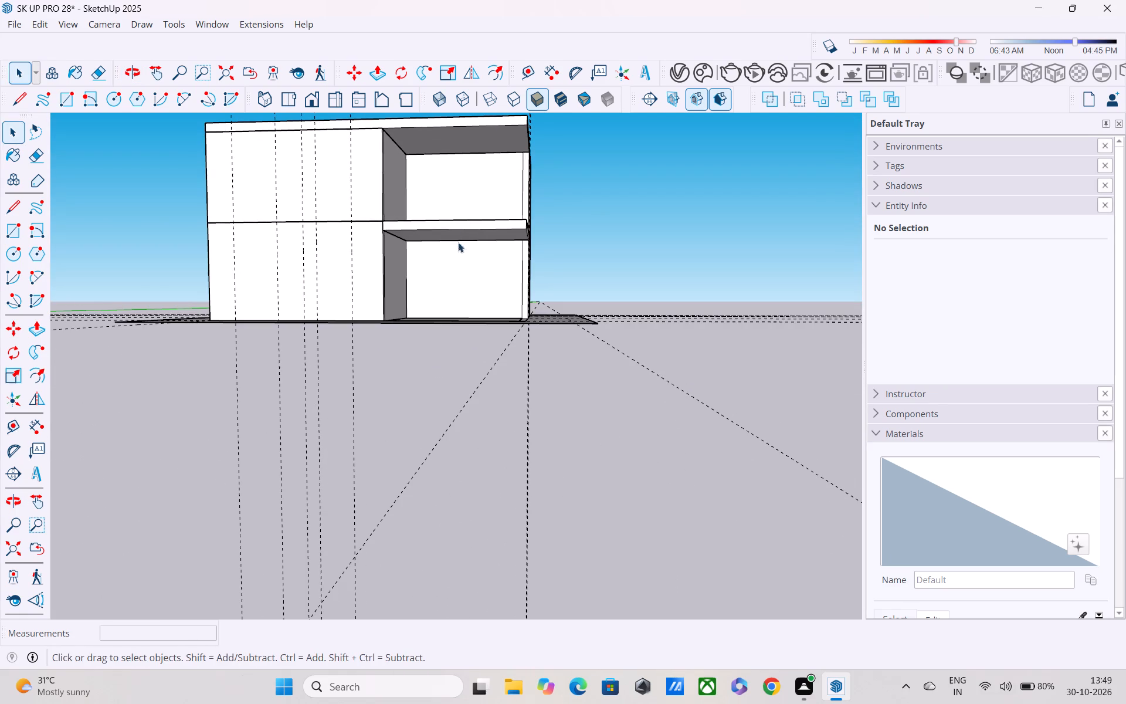
key("v")
key("space")
middle_click_drag(705, 226, 683, 279)
left_click(683, 263)
scroll(562, 301, "up", 2)
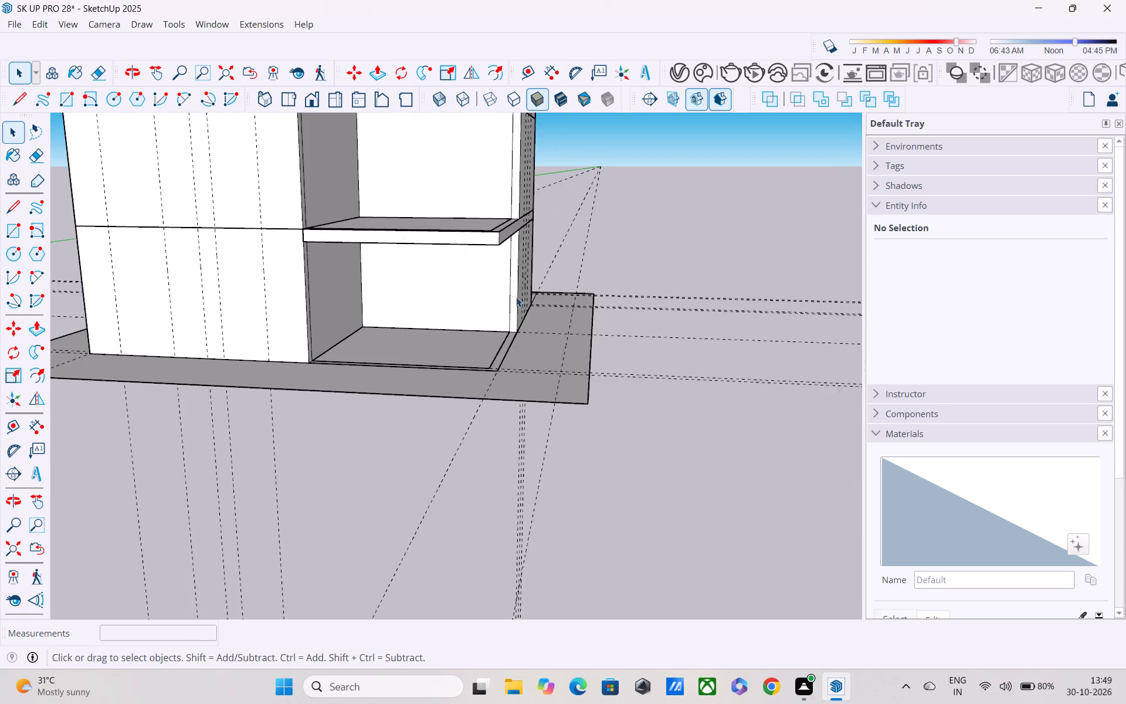
scroll(516, 297, "up", 1)
scroll(561, 245, "down", 4)
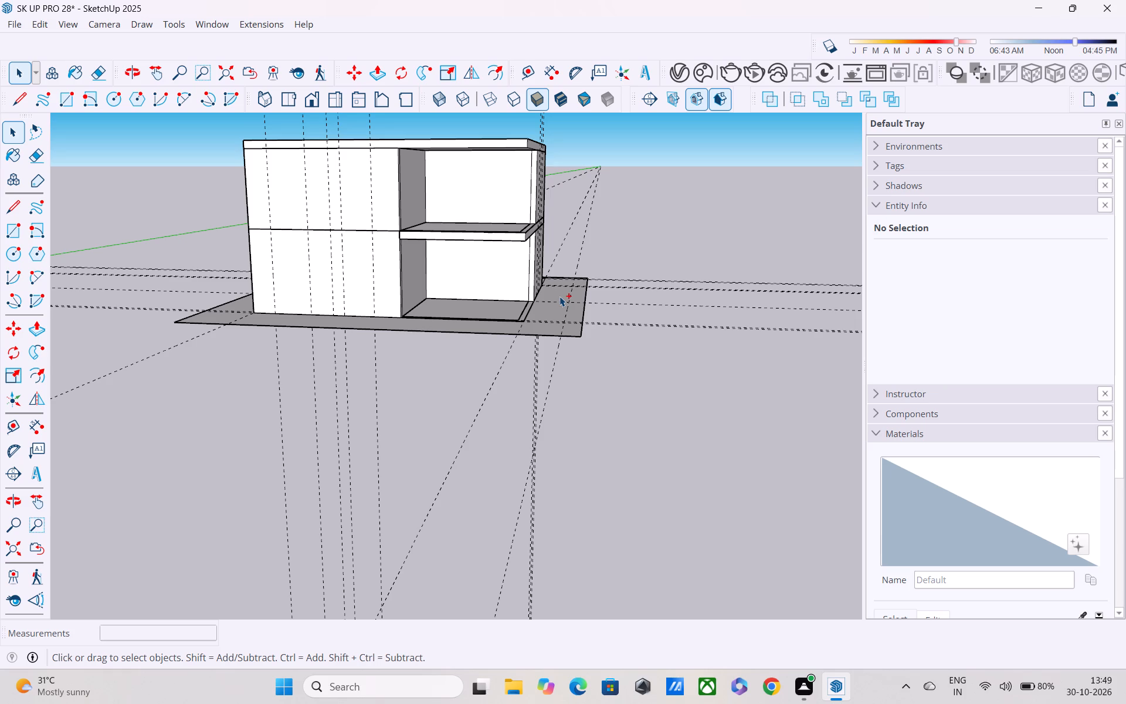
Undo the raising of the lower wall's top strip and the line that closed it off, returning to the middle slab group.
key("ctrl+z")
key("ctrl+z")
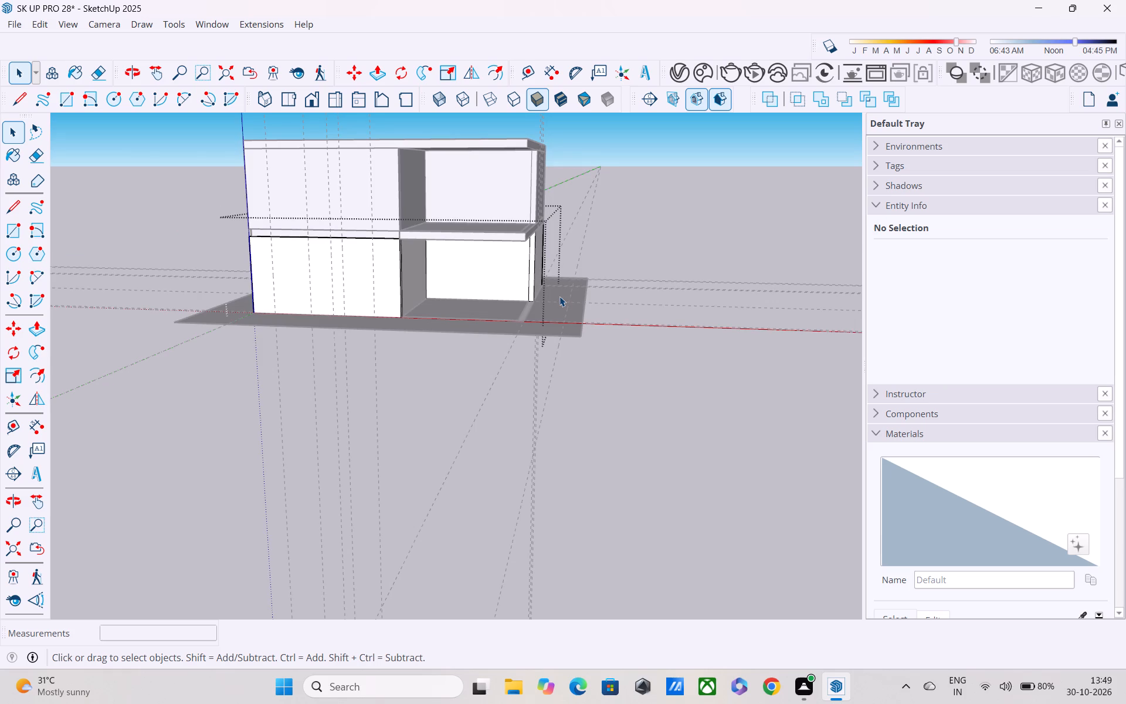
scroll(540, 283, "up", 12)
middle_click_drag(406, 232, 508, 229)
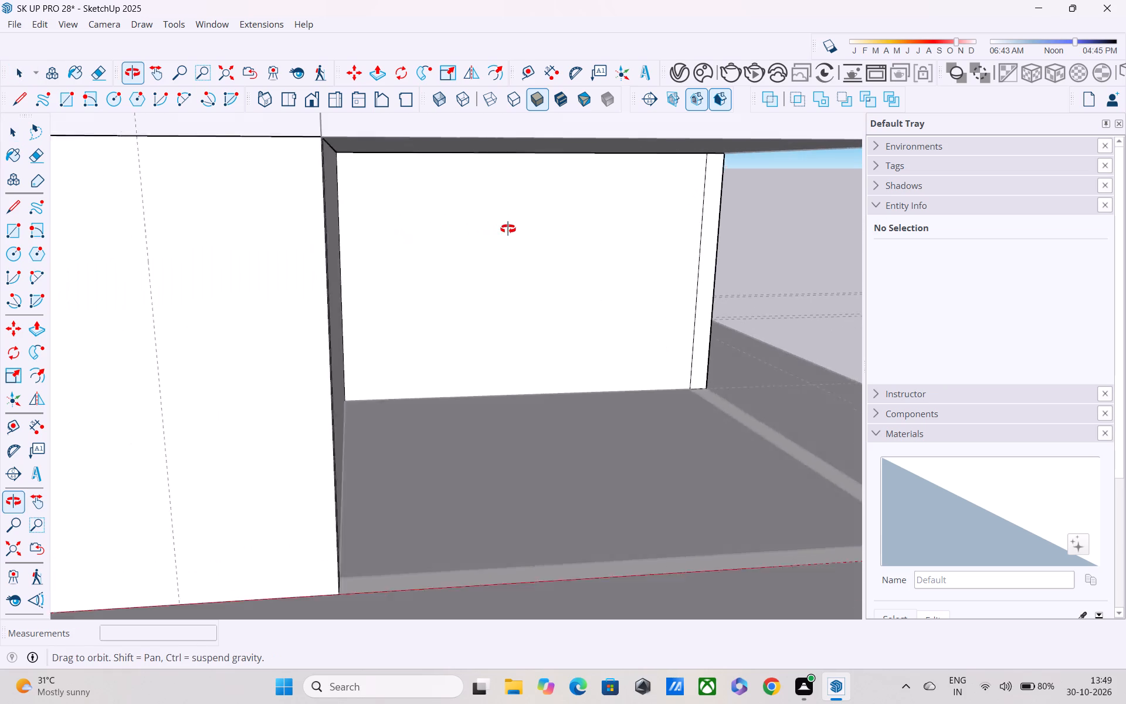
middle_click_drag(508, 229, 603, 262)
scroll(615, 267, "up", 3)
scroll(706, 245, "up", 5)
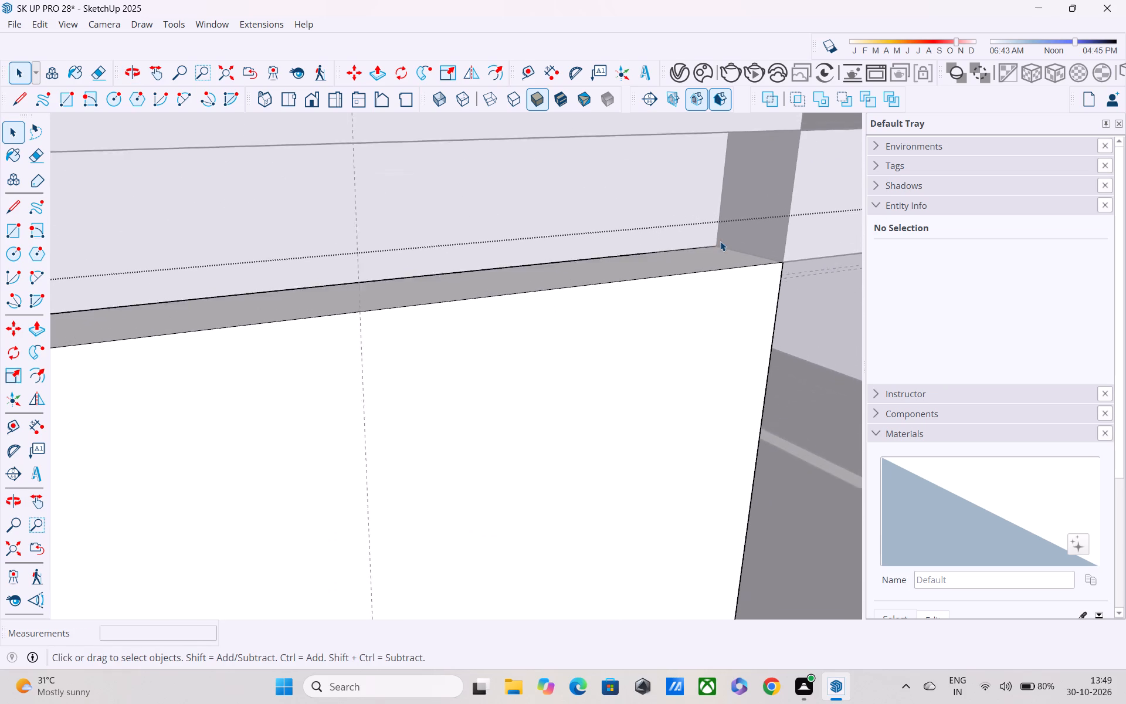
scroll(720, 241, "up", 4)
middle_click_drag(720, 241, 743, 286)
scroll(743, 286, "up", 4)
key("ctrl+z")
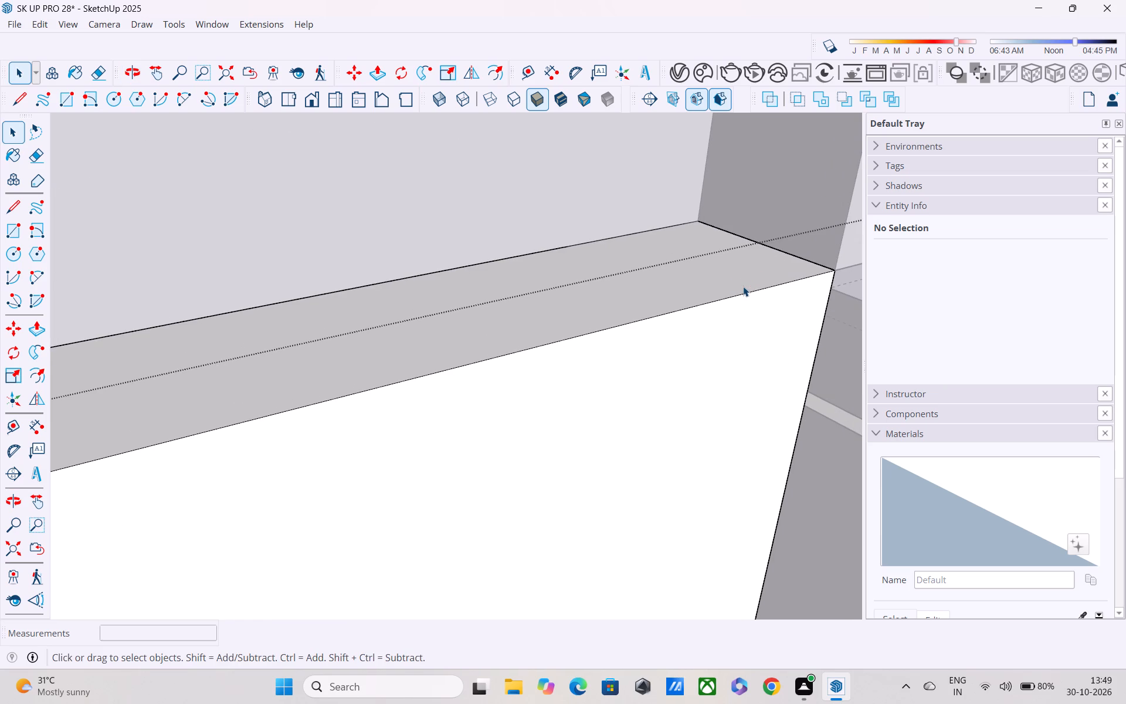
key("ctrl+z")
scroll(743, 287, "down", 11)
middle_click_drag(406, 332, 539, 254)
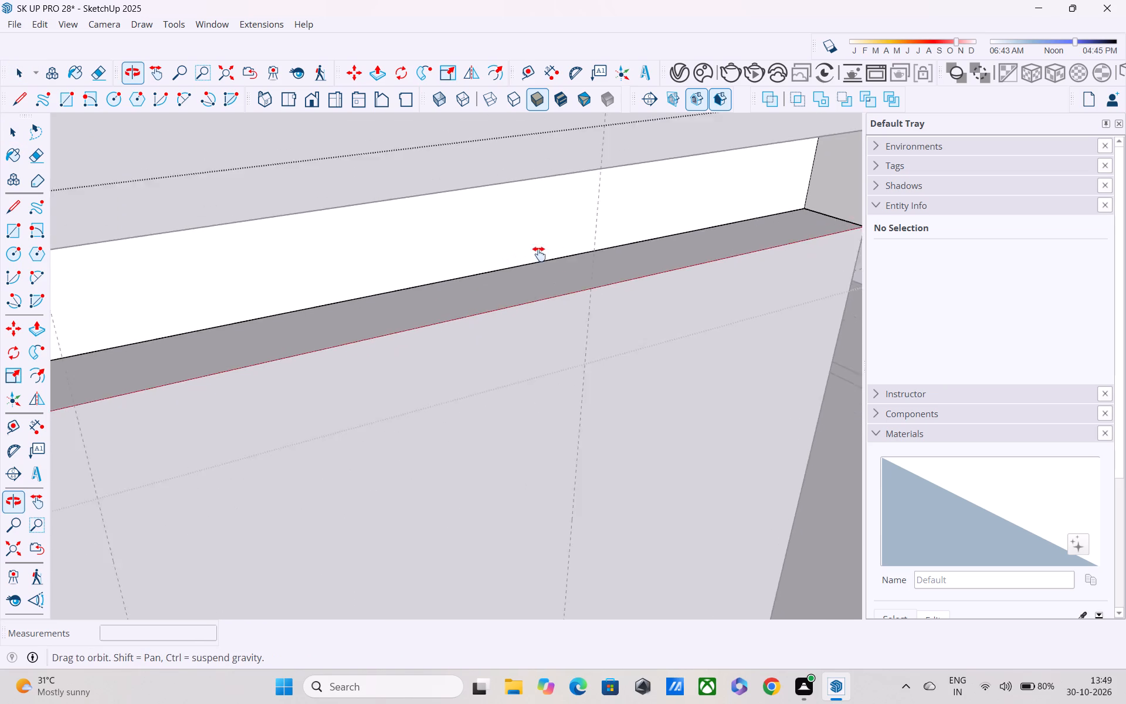
Push/Pull the middle slab's long edge face further inward to open a gap beside the exposed lower wall top.
middle_click_drag(539, 254, 683, 223)
left_click(549, 231)
double_click(527, 220)
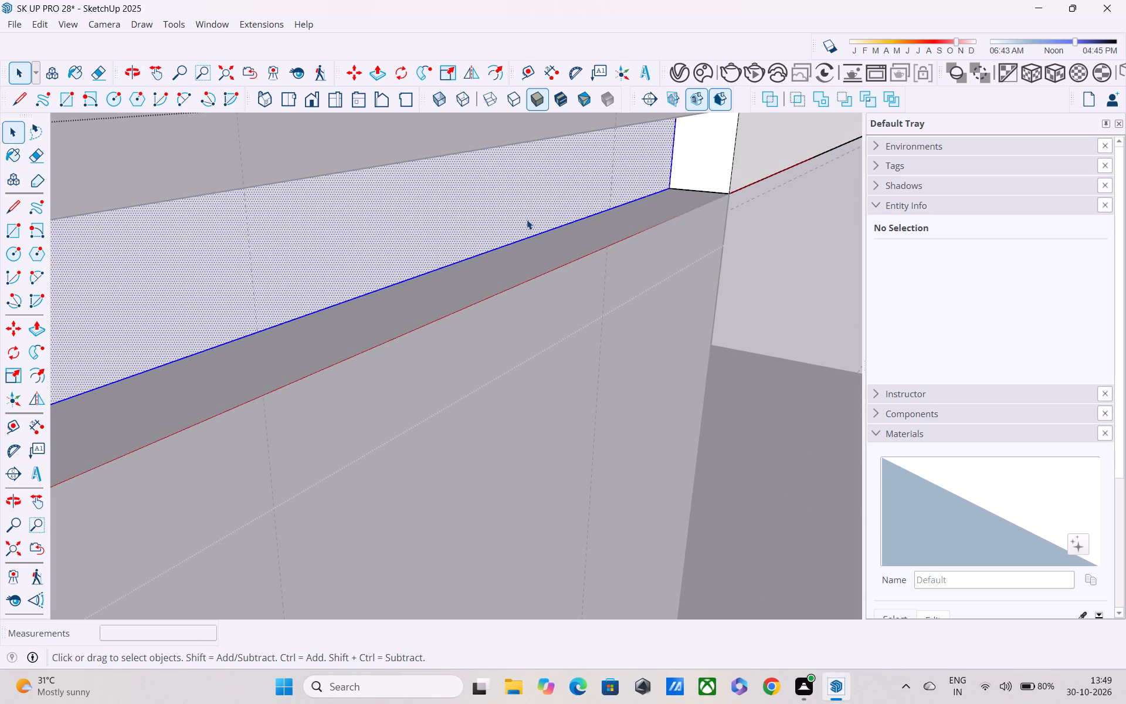
key("p")
left_click(517, 207)
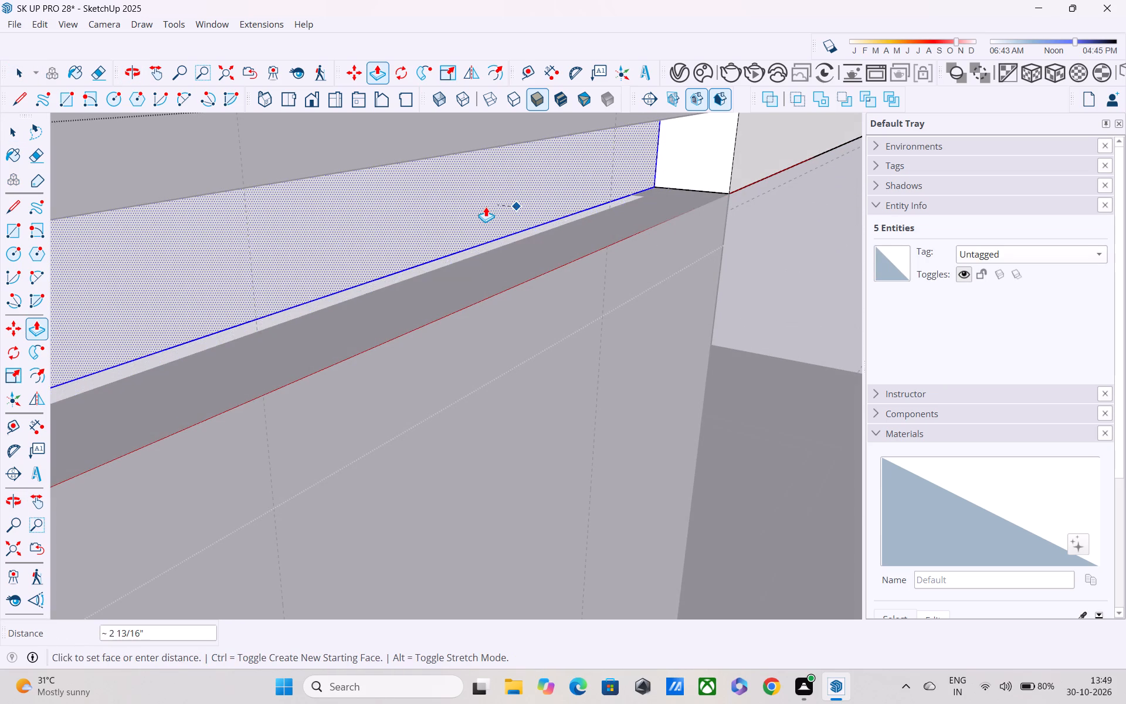
left_click(484, 207)
Inside the lower walls group, draw a line extending the wall top's inner edge to the end face at the balcony end.
key("l")
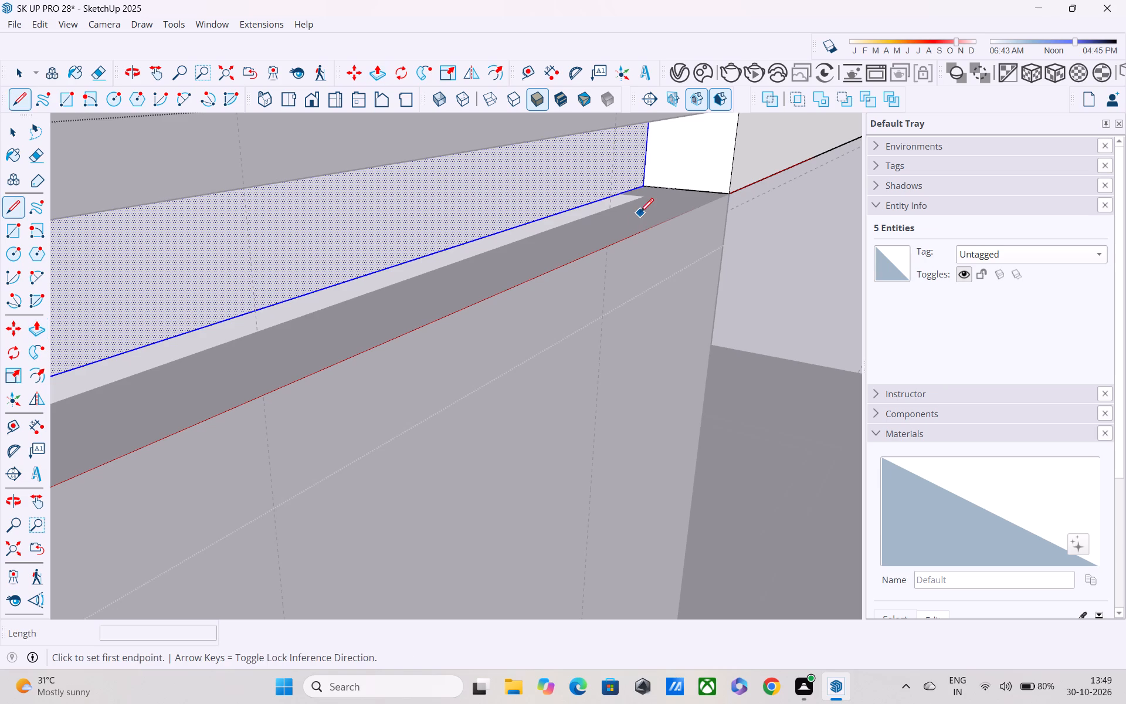
scroll(674, 167, "up", 1)
key("space")
double_click(666, 195)
middle_click_drag(667, 223, 667, 256)
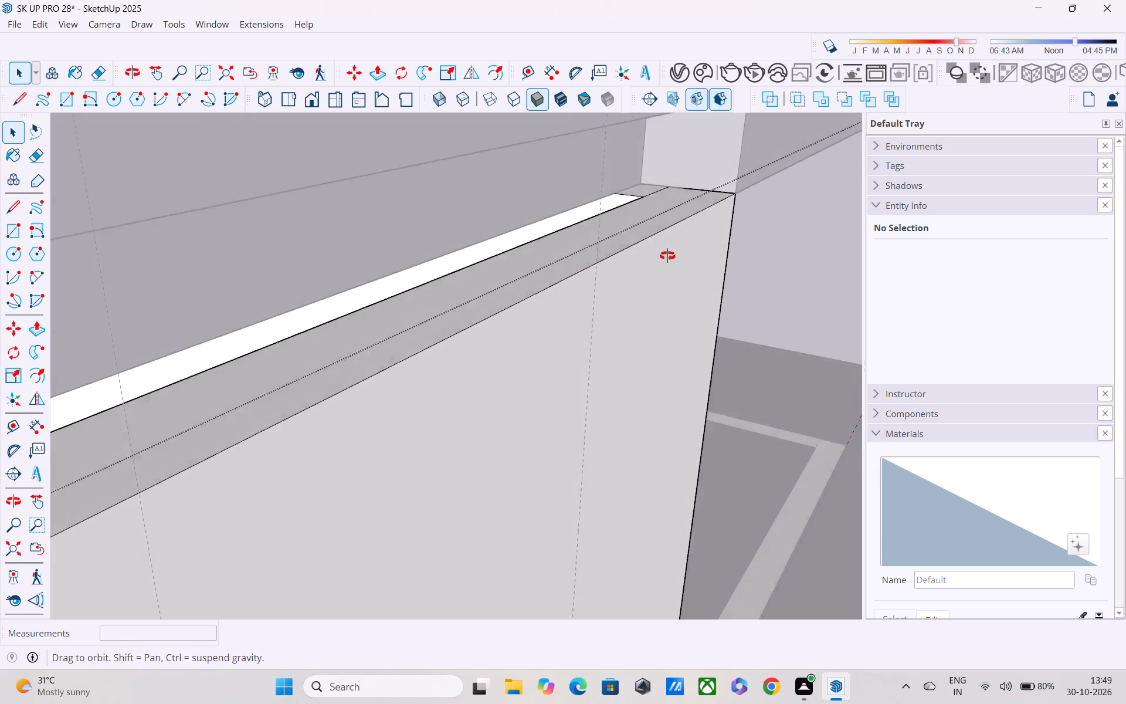
middle_click_drag(667, 256, 659, 299)
key("l")
scroll(650, 242, "up", 5)
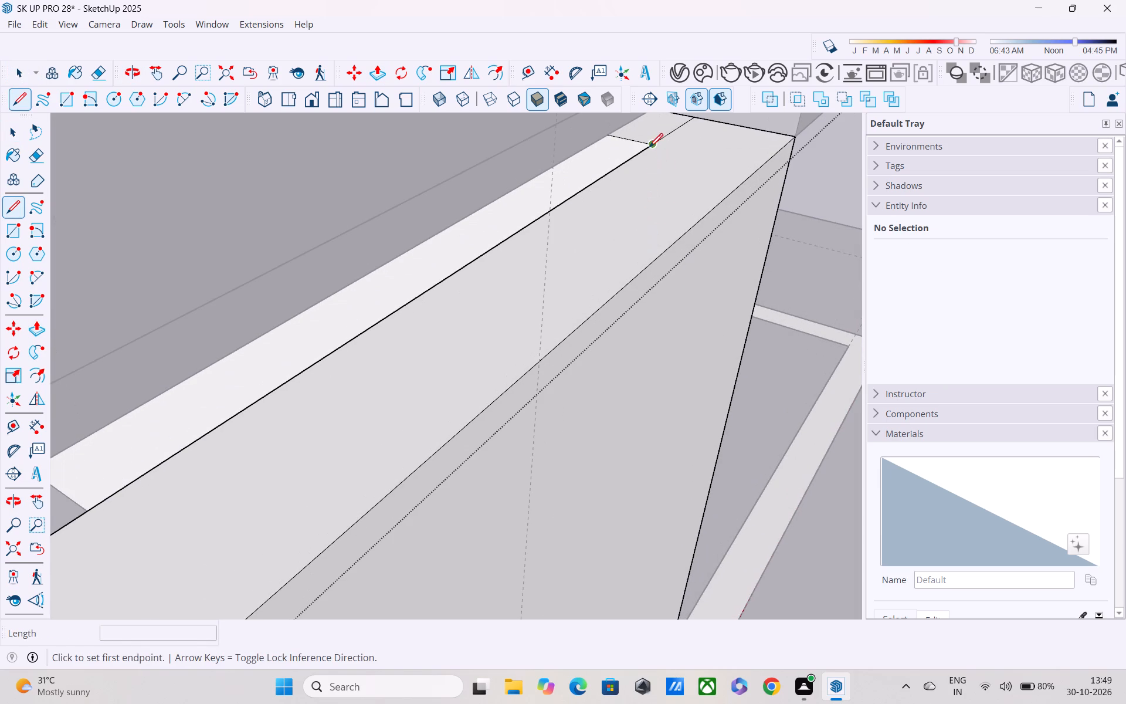
left_click(649, 148)
left_click(705, 113)
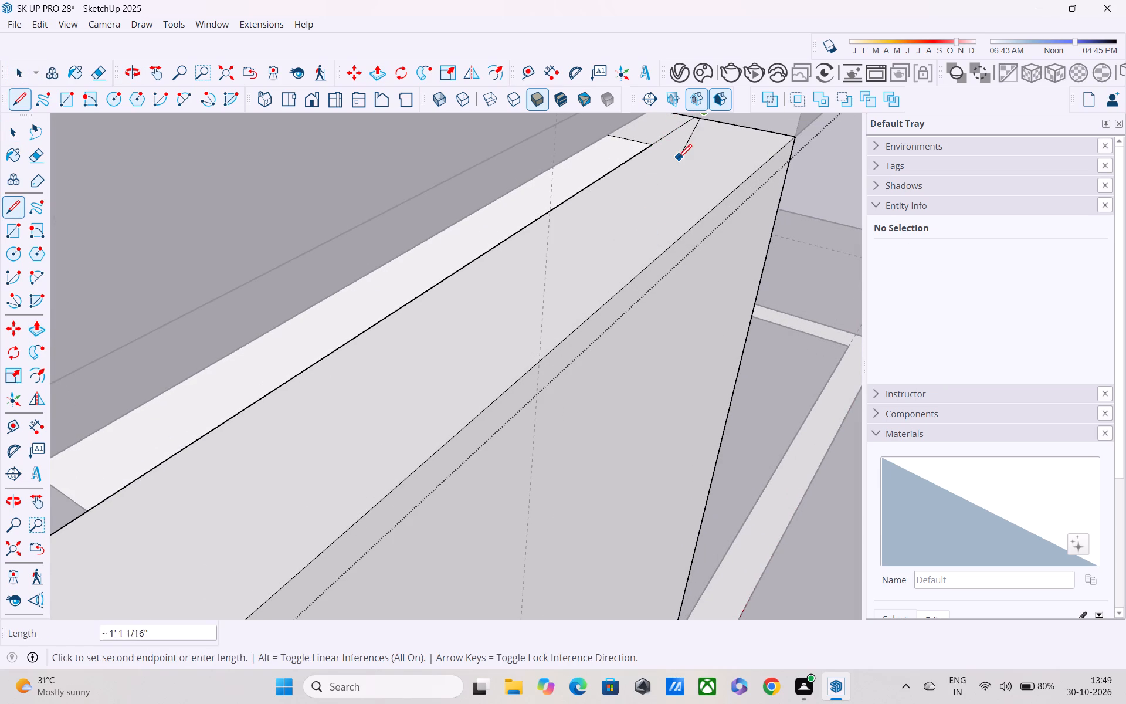
At the wall's opposite end, draw a 9" line from the inner corner across the wall top to the outer edge.
scroll(677, 161, "down", 4)
middle_click_drag(559, 207, 731, 109, "shift")
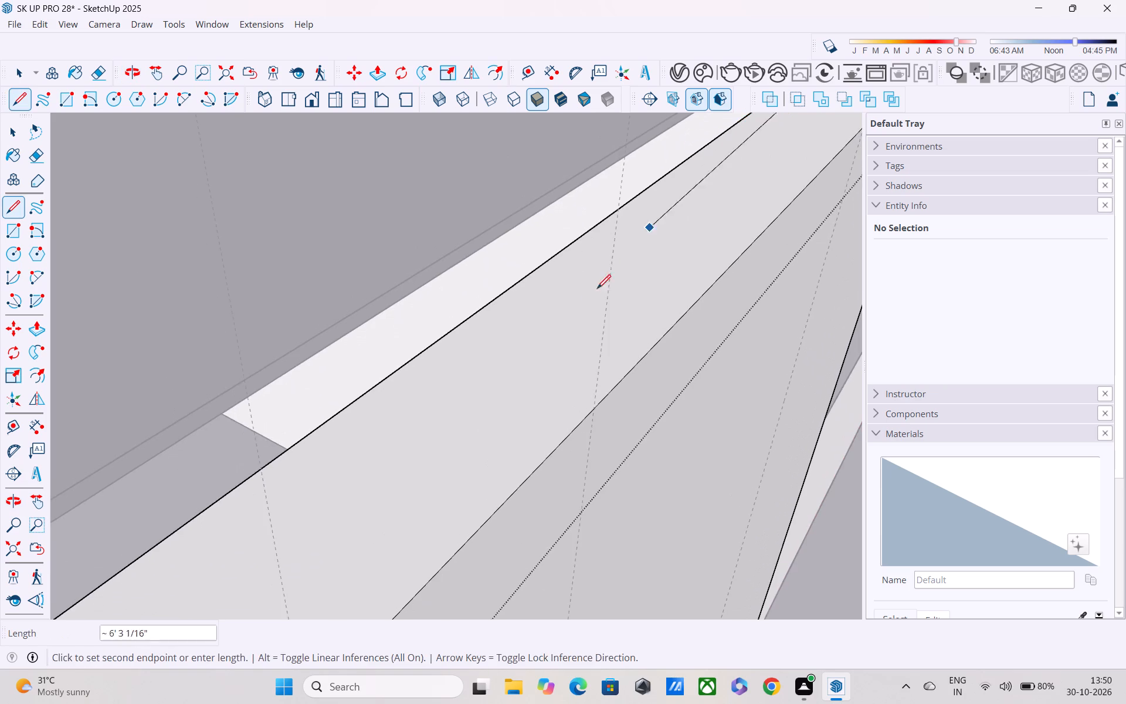
scroll(590, 299, "down", 2)
middle_click_drag(435, 354, 613, 224, "shift")
scroll(613, 234, "up", 1, "shift")
scroll(535, 346, "down", 6)
middle_click_drag(359, 502, 450, 273)
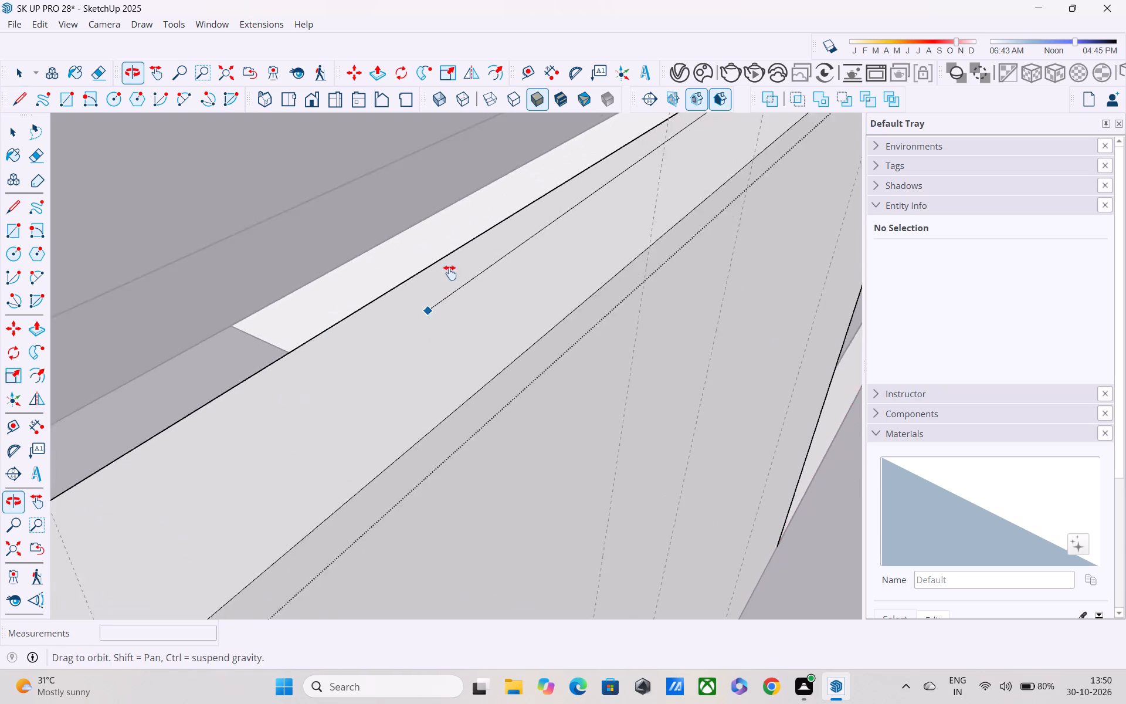
middle_click_drag(450, 273, 455, 267)
scroll(456, 269, "up", 1)
scroll(455, 283, "down", 4)
key("space")
double_click(455, 323)
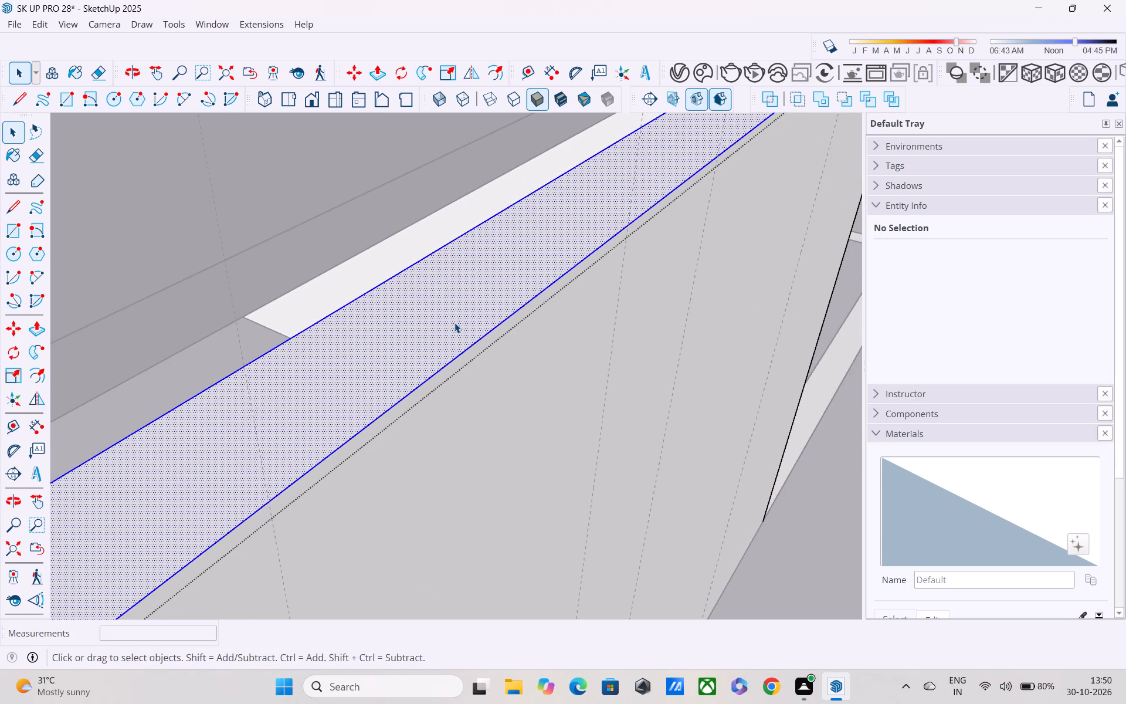
scroll(481, 362, "down", 3)
key("l")
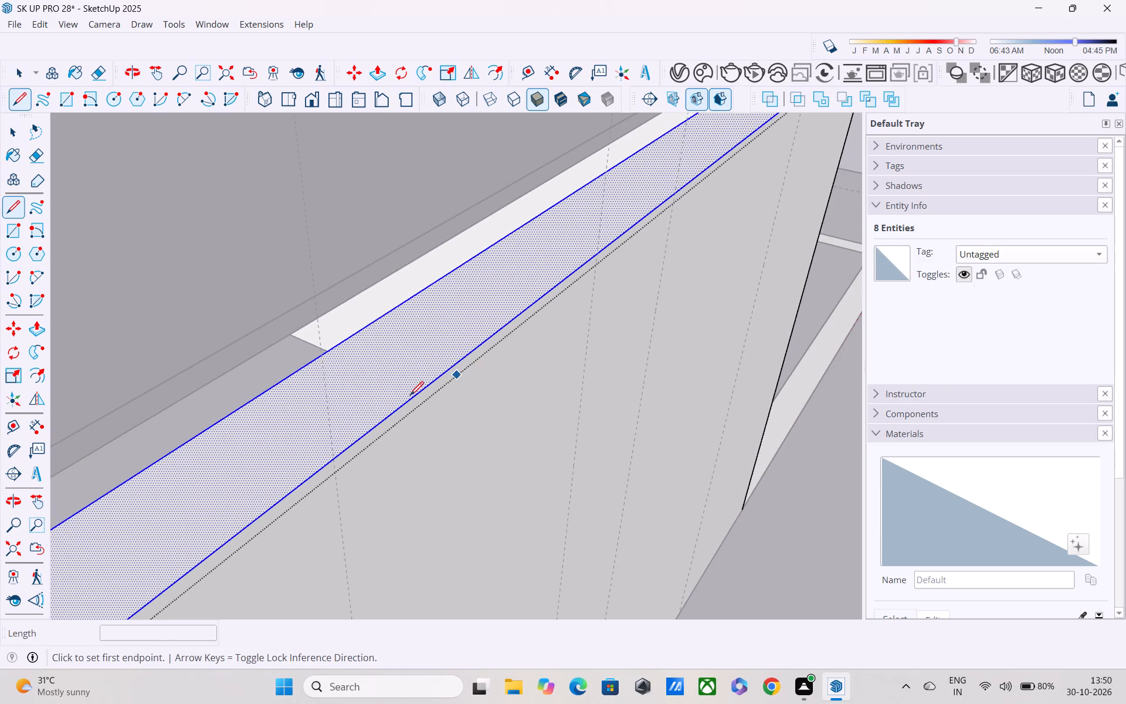
scroll(407, 398, "down", 5)
middle_click_drag(393, 397, 715, 128, "shift")
scroll(441, 355, "down", 4)
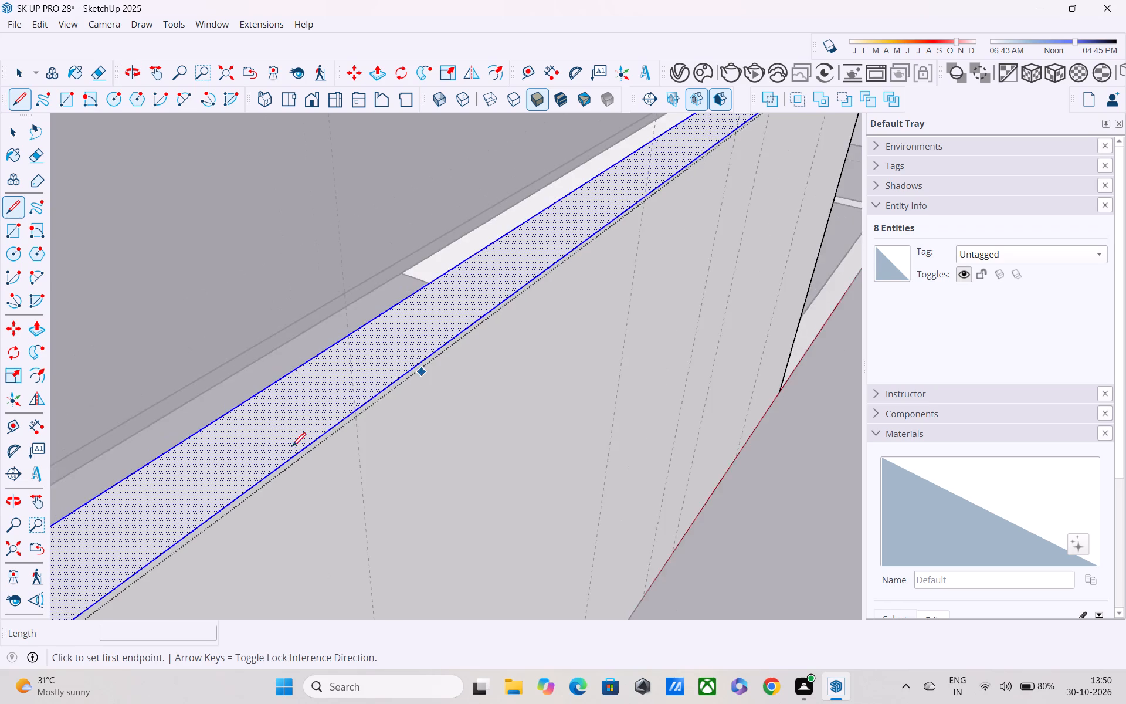
middle_click_drag(263, 451, 513, 237, "shift")
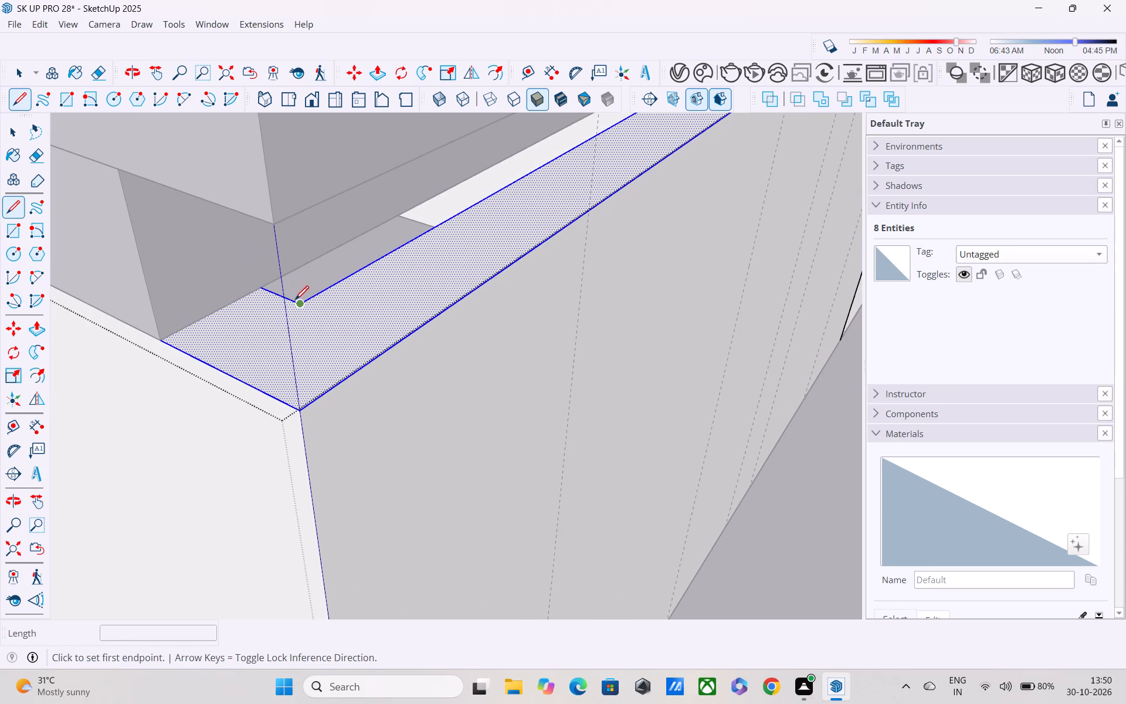
left_click(298, 304)
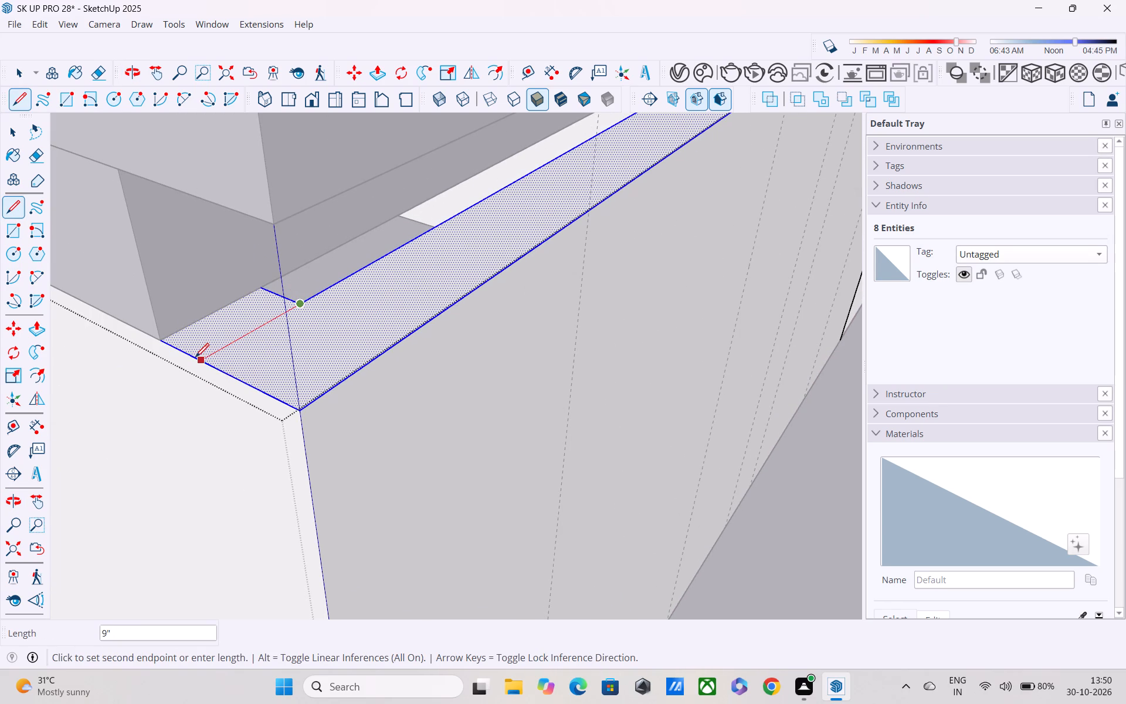
left_click(196, 363)
key("space")
Push/Pull the closed-off wall top strip up 1' to the underside of the upper wall, and leave the group.
scroll(371, 370, "down", 5)
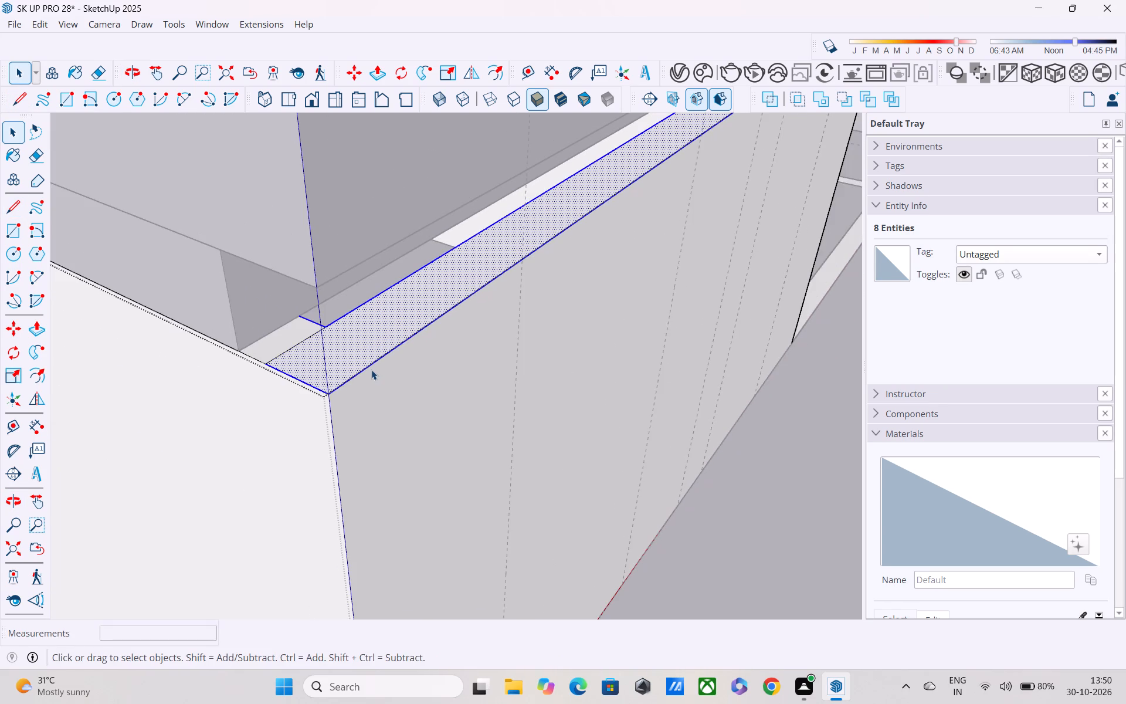
middle_click_drag(376, 377, 0, 624)
scroll(1125, 150, "down", 1)
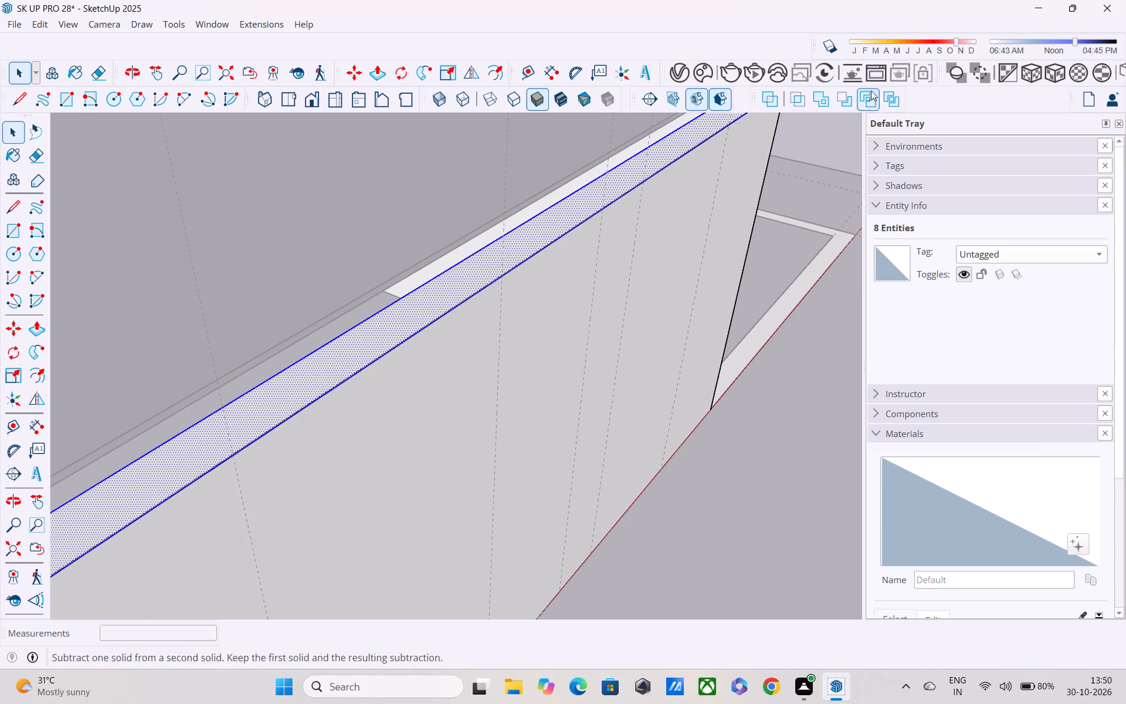
middle_click_drag(800, 223, 419, 375)
scroll(399, 331, "up", 5)
middle_click_drag(333, 408, 330, 390)
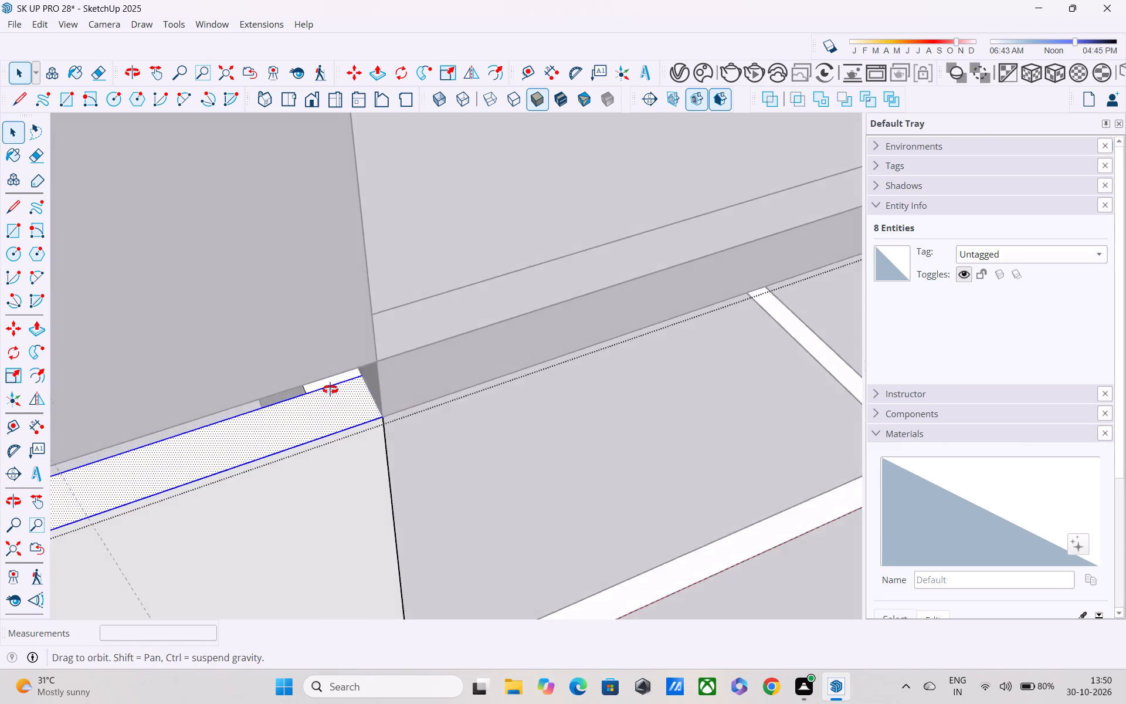
middle_click_drag(330, 390, 355, 324)
key("l")
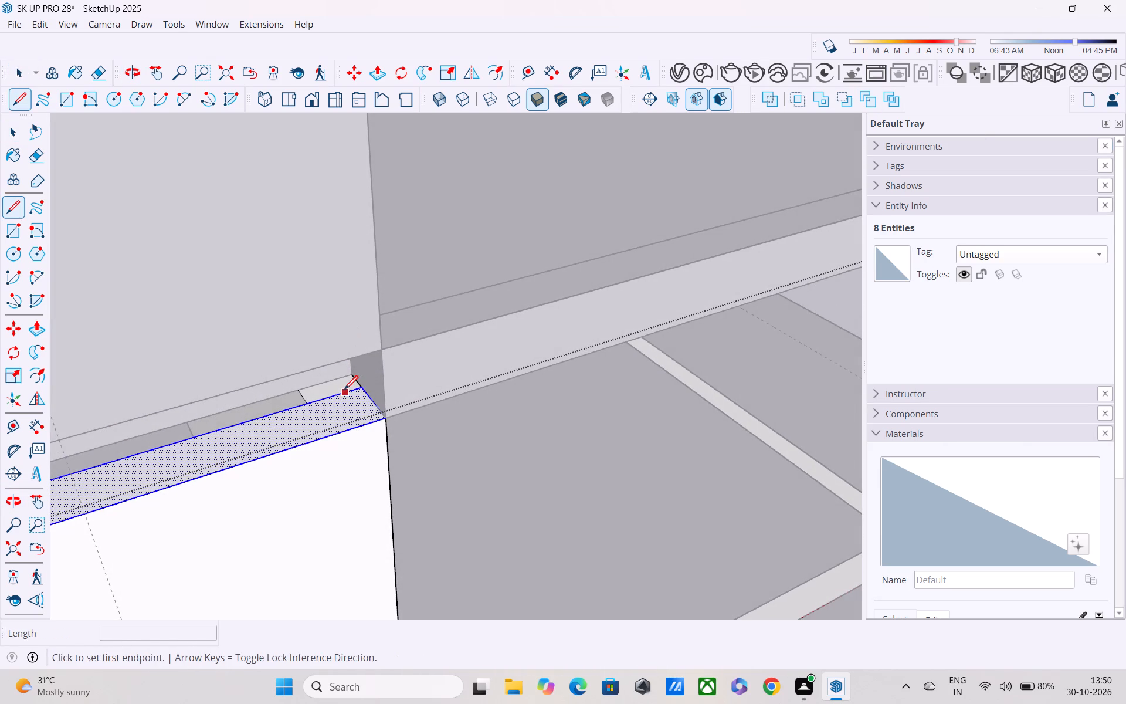
key("p")
left_click(319, 419)
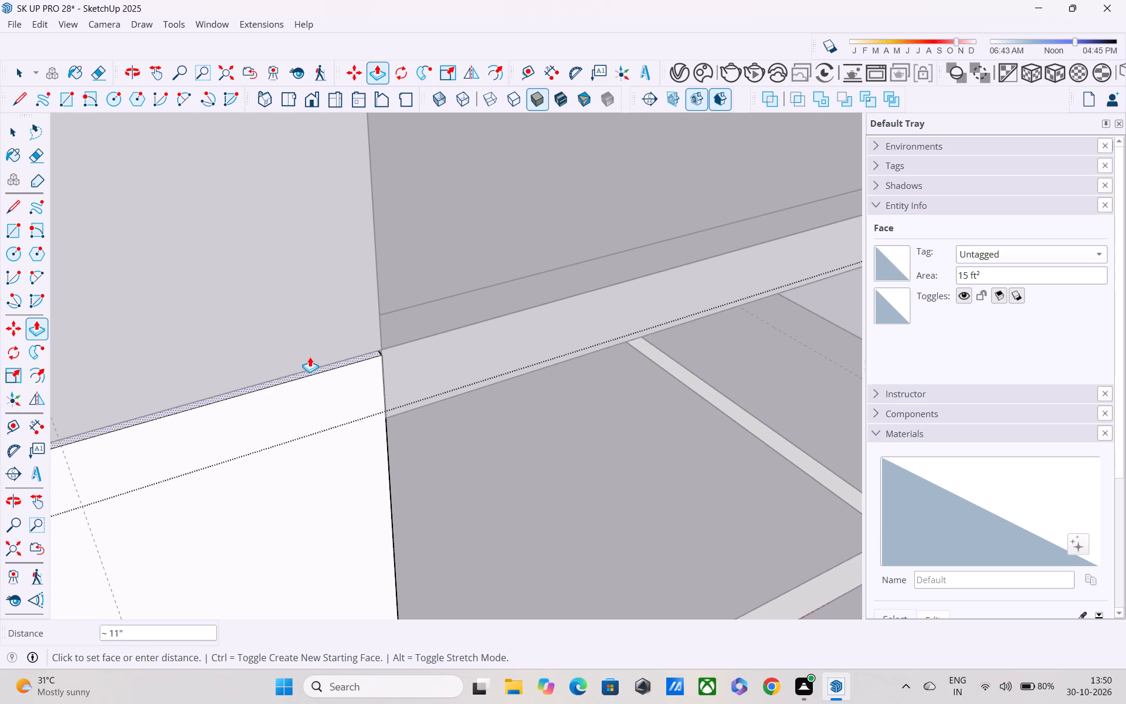
scroll(310, 363, "up", 2)
middle_click_drag(310, 354, 426, 201)
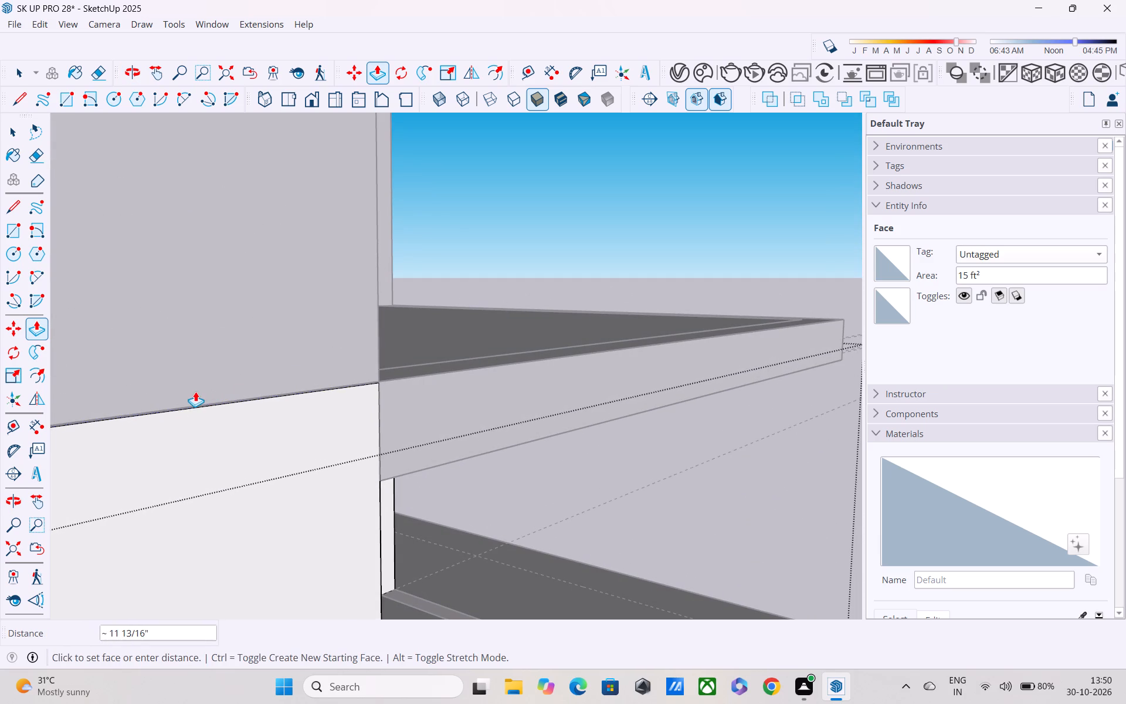
middle_click_drag(137, 397, 170, 387)
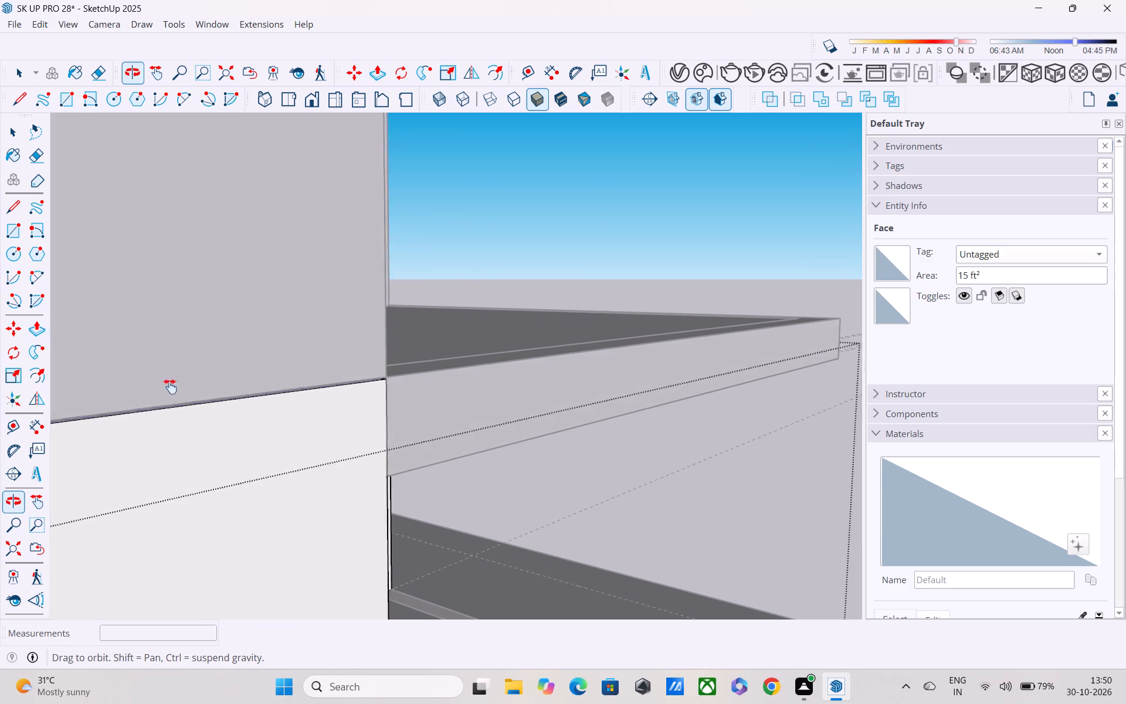
middle_click_drag(170, 387, 962, 272)
scroll(734, 409, "down", 5)
middle_click_drag(642, 422, 659, 230, "shift")
middle_click_drag(678, 246, 662, 403, "shift")
scroll(662, 401, "down", 2)
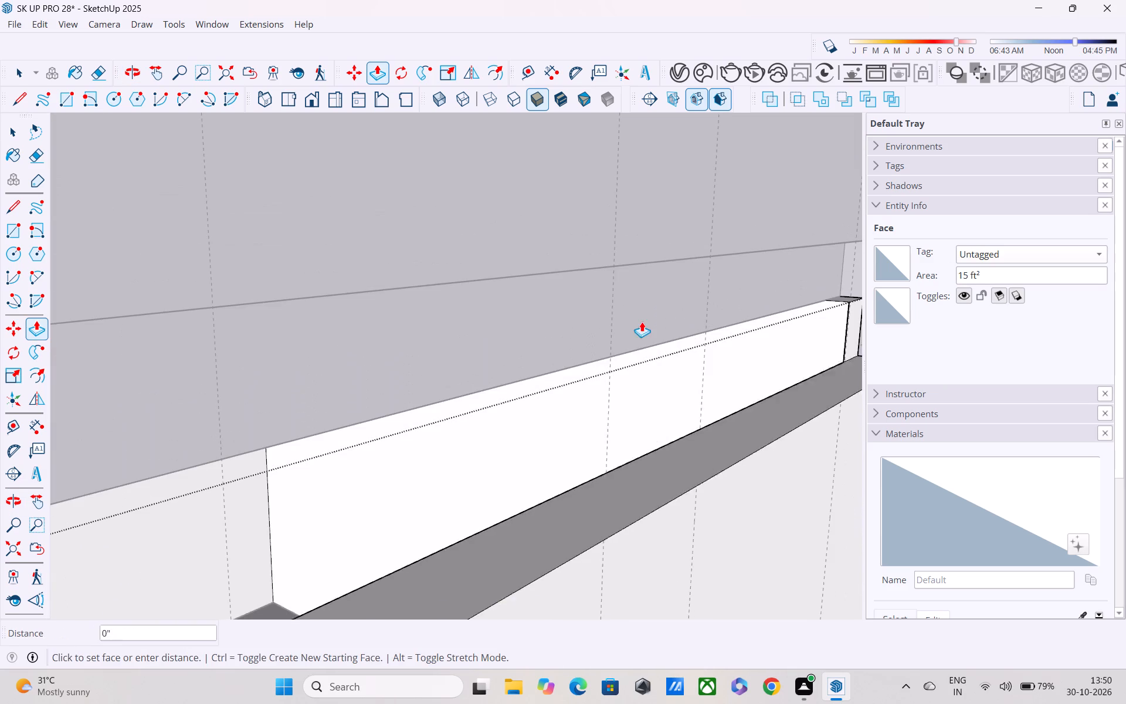
left_click(354, 291)
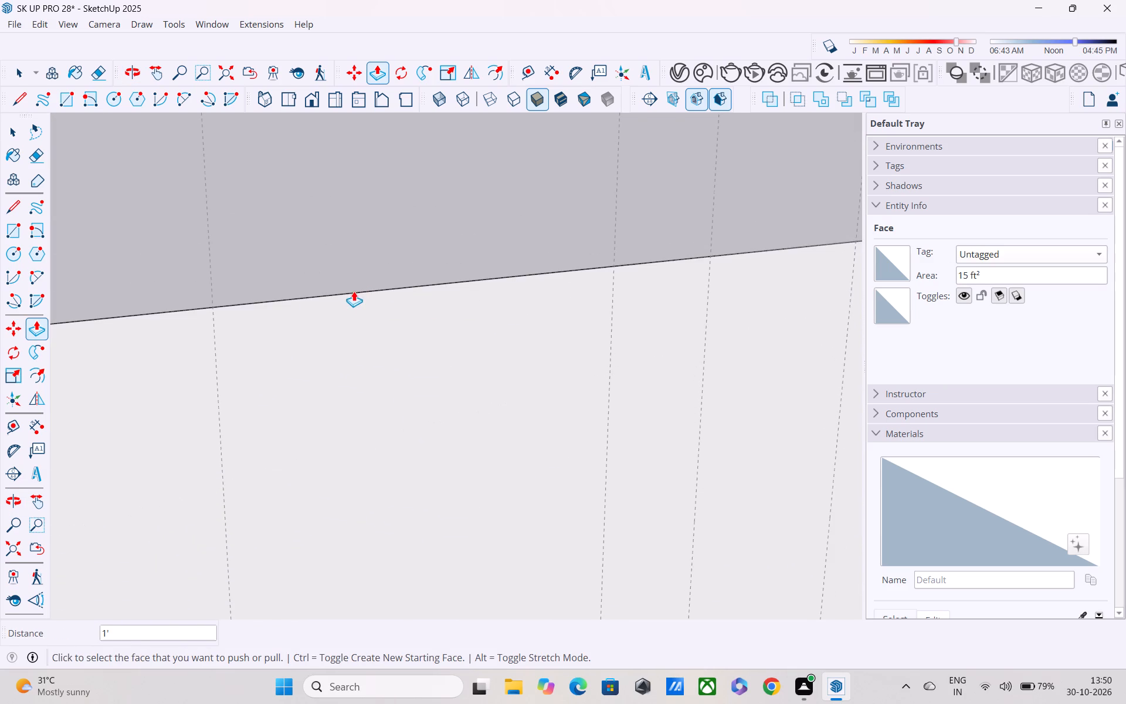
scroll(354, 291, "down", 10)
scroll(382, 301, "up", 1)
scroll(382, 301, "down", 2)
scroll(496, 338, "down", 1)
middle_click_drag(494, 339, 320, 356)
scroll(320, 356, "up", 1)
scroll(320, 334, "down", 14)
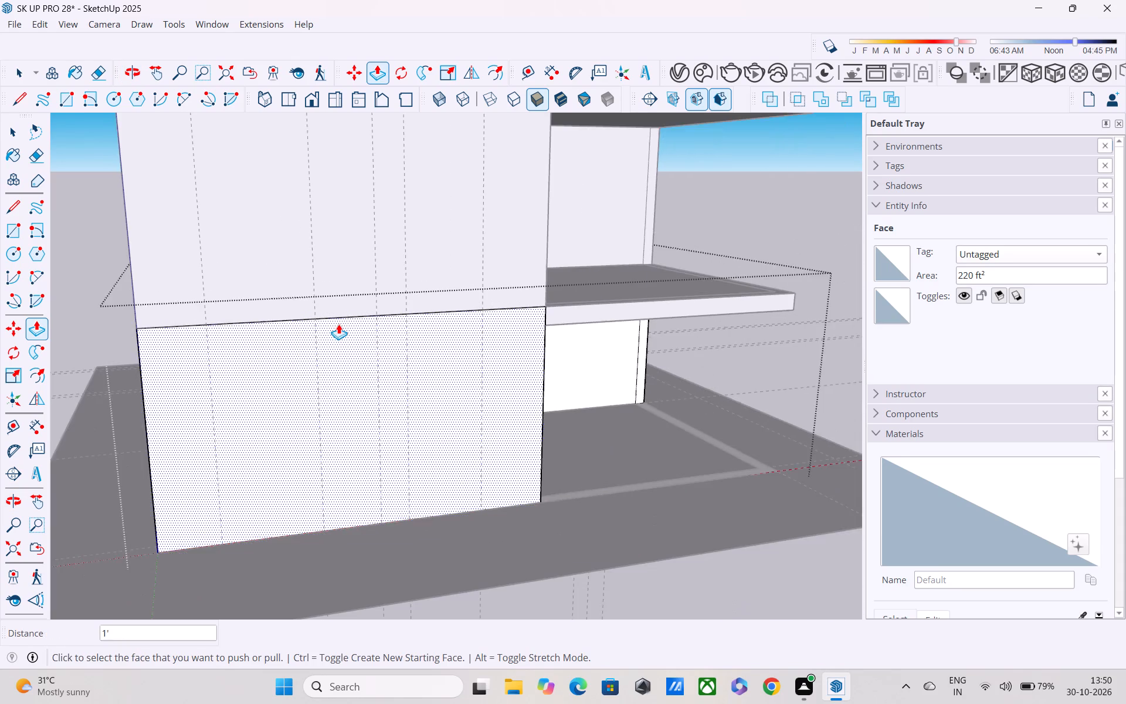
scroll(338, 324, "down", 6)
key("space")
left_click(718, 219)
Inside the middle slab group, Push/Pull the slab's long edge face outward about 4 1/8" to meet the raised lower wall.
middle_click_drag(340, 334, 614, 313)
scroll(614, 313, "up", 1)
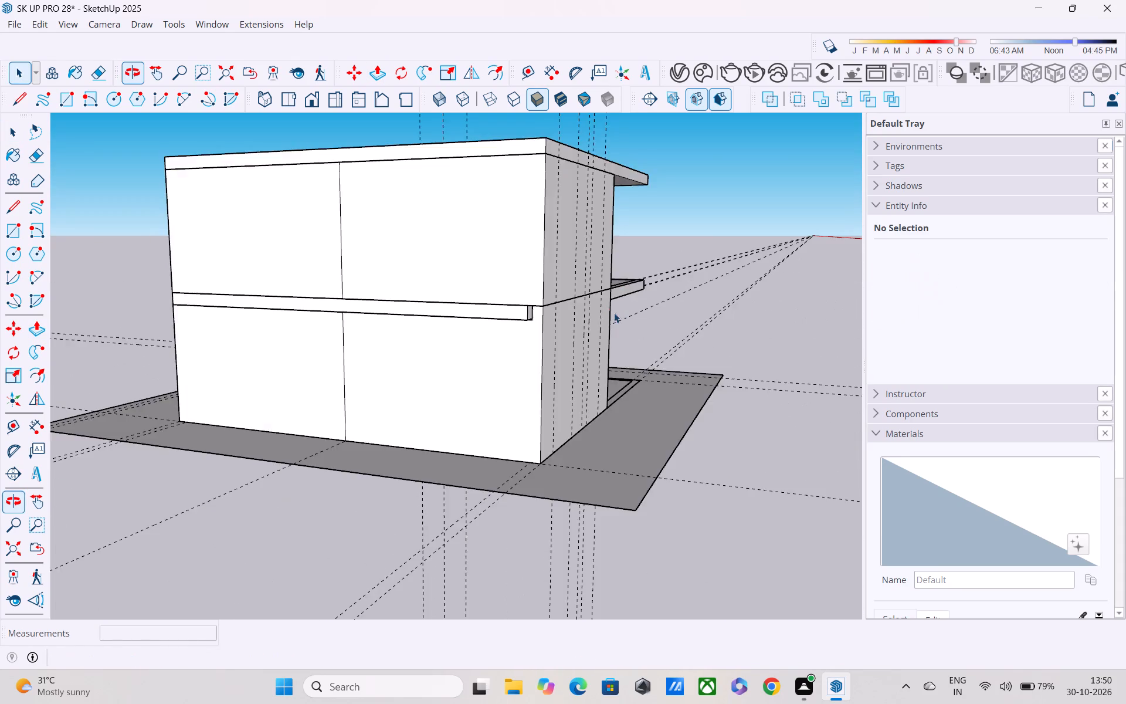
scroll(614, 313, "down", 4)
middle_click_drag(578, 336, 560, 321)
scroll(562, 323, "up", 19)
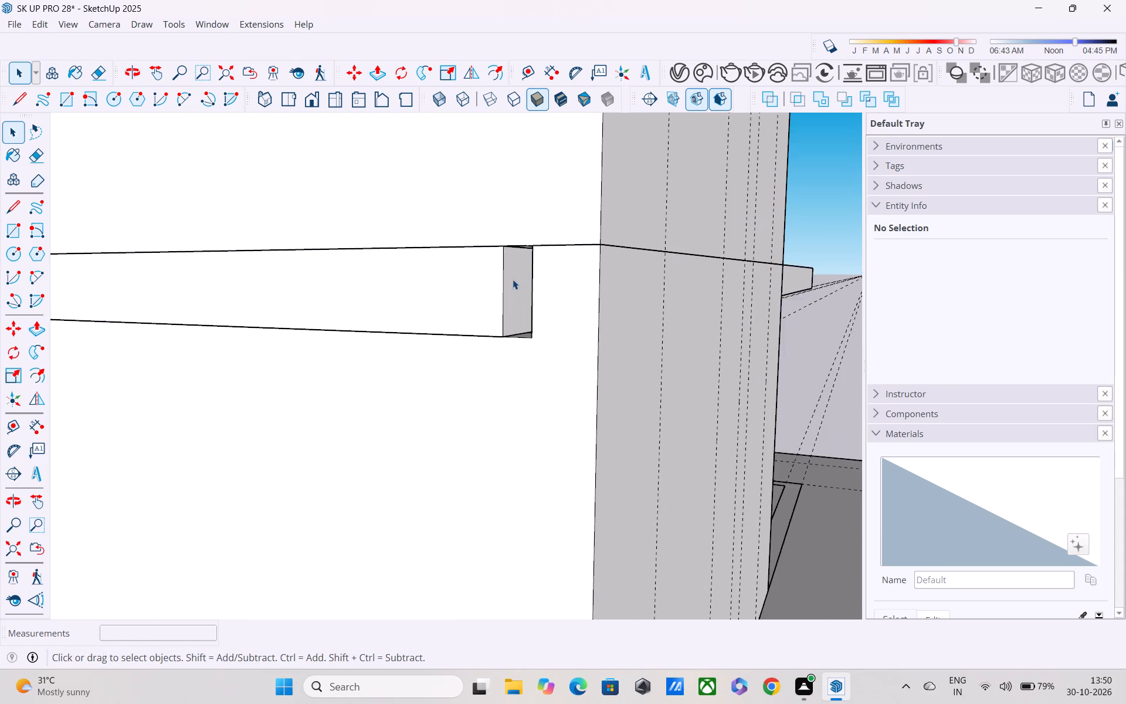
scroll(513, 279, "up", 3)
middle_click_drag(513, 281, 549, 334)
key("p")
scroll(517, 282, "up", 2)
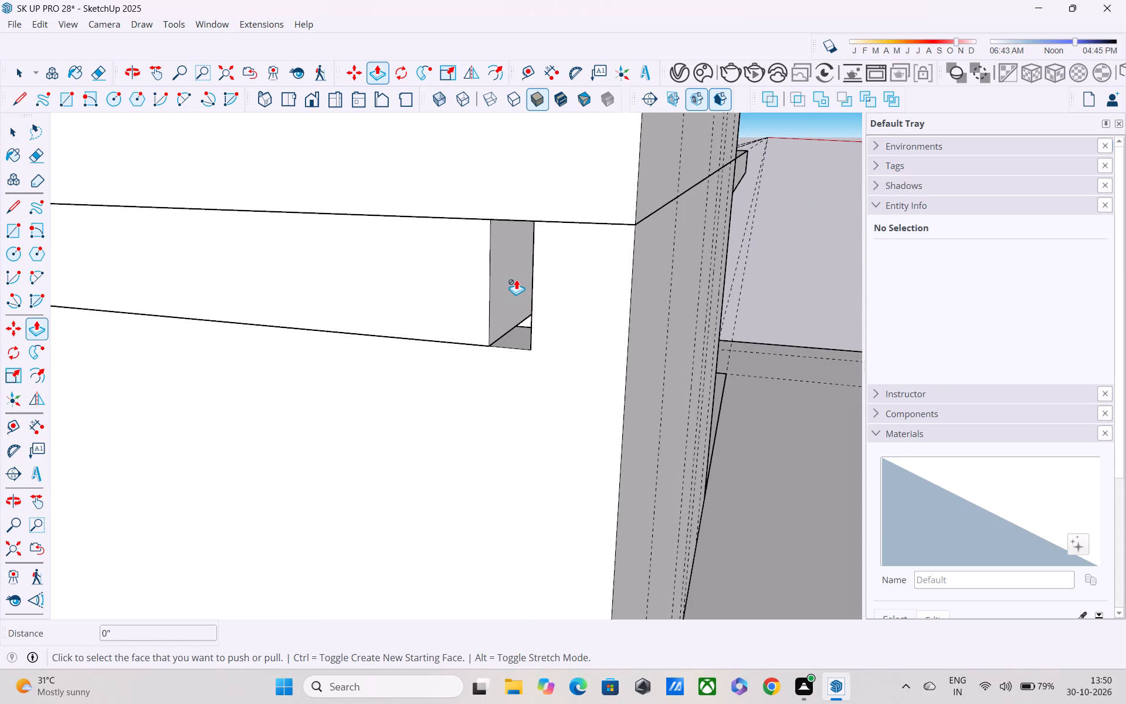
left_click(516, 279)
key("space")
double_click(517, 287)
key("p")
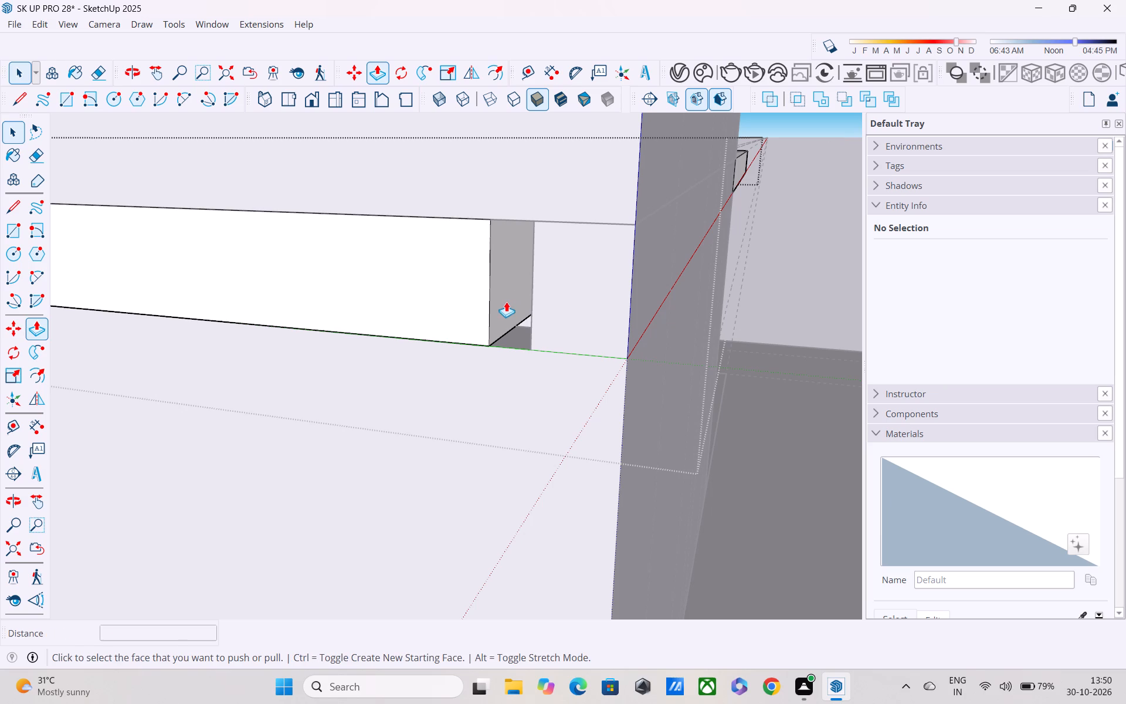
left_click(506, 303)
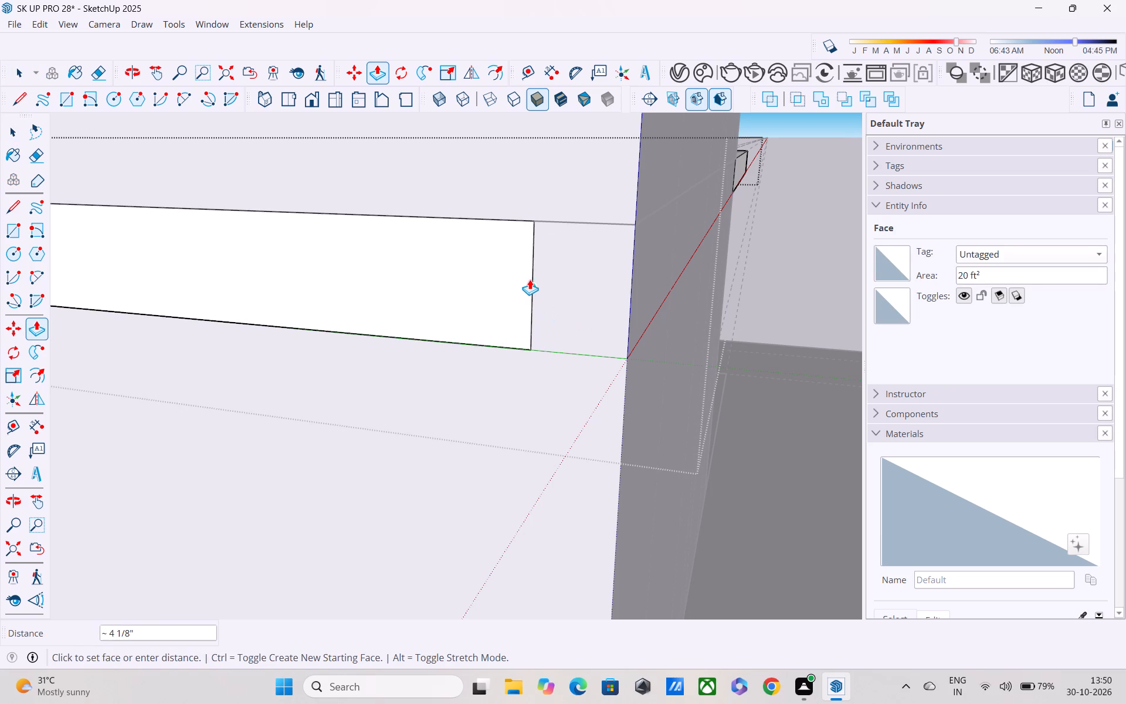
left_click(530, 273)
scroll(530, 275, "down", 10)
middle_click_drag(508, 285, 277, 270)
scroll(277, 270, "up", 2)
scroll(277, 269, "down", 6)
key("space")
left_click(97, 250)
Examine the house from several sides and from below, checking the wall joints around the middle slab.
middle_click_drag(238, 307, 172, 269)
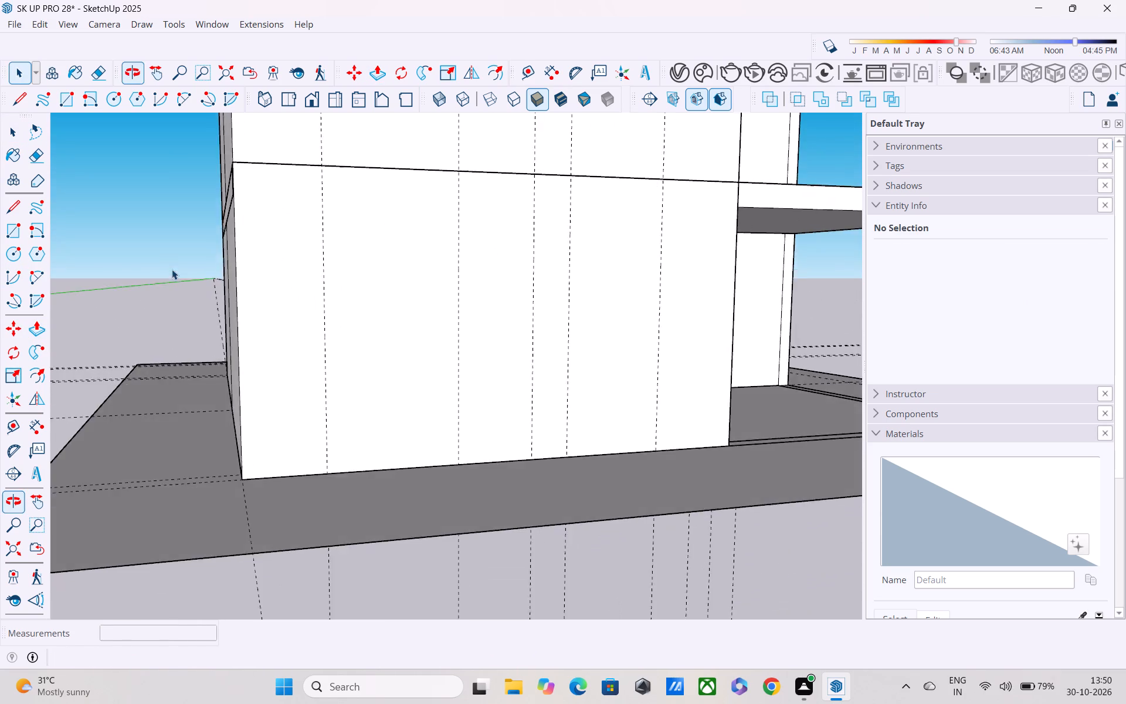
scroll(172, 266, "down", 11)
middle_click_drag(249, 271, 256, 402)
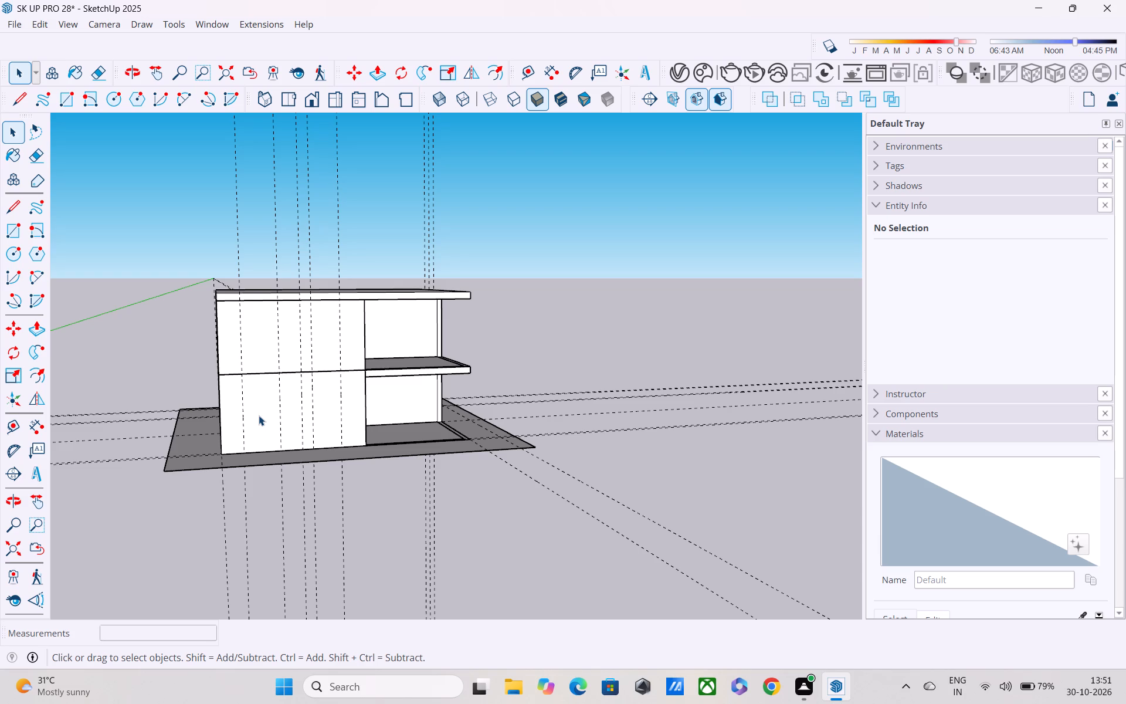
scroll(259, 415, "up", 2)
middle_click_drag(259, 415, 0, 375)
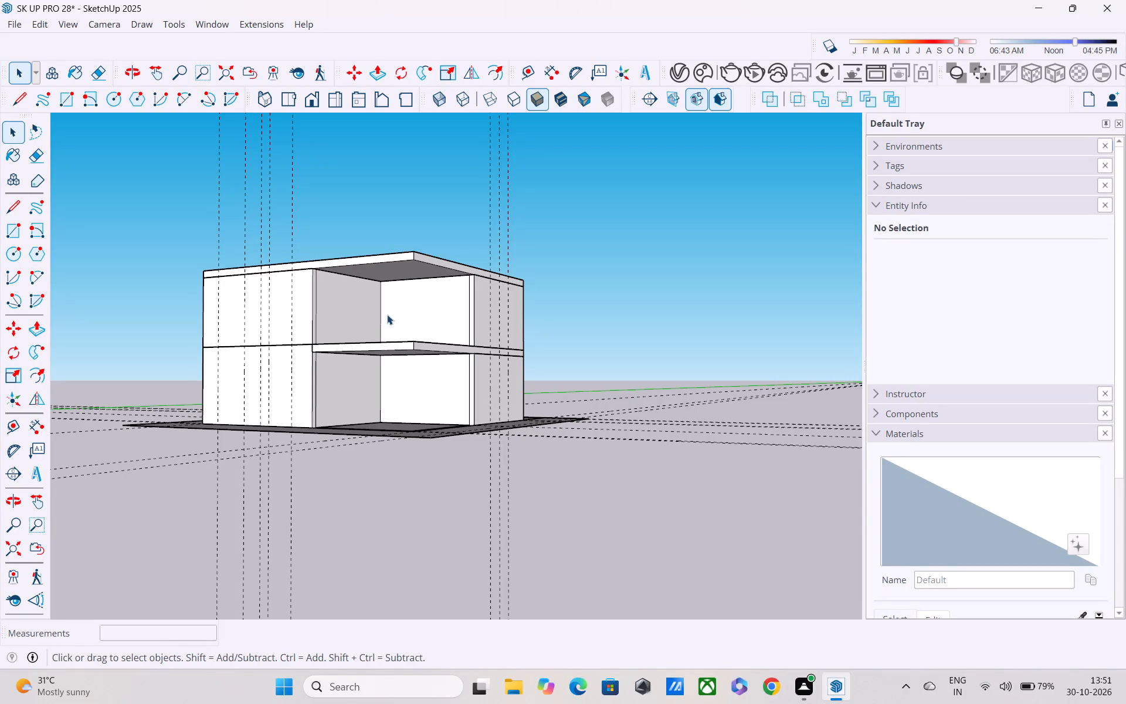
middle_click_drag(385, 337, 354, 244)
middle_click_drag(301, 375, 276, 252)
scroll(301, 375, "up", 1)
middle_click_drag(276, 343, 276, 381)
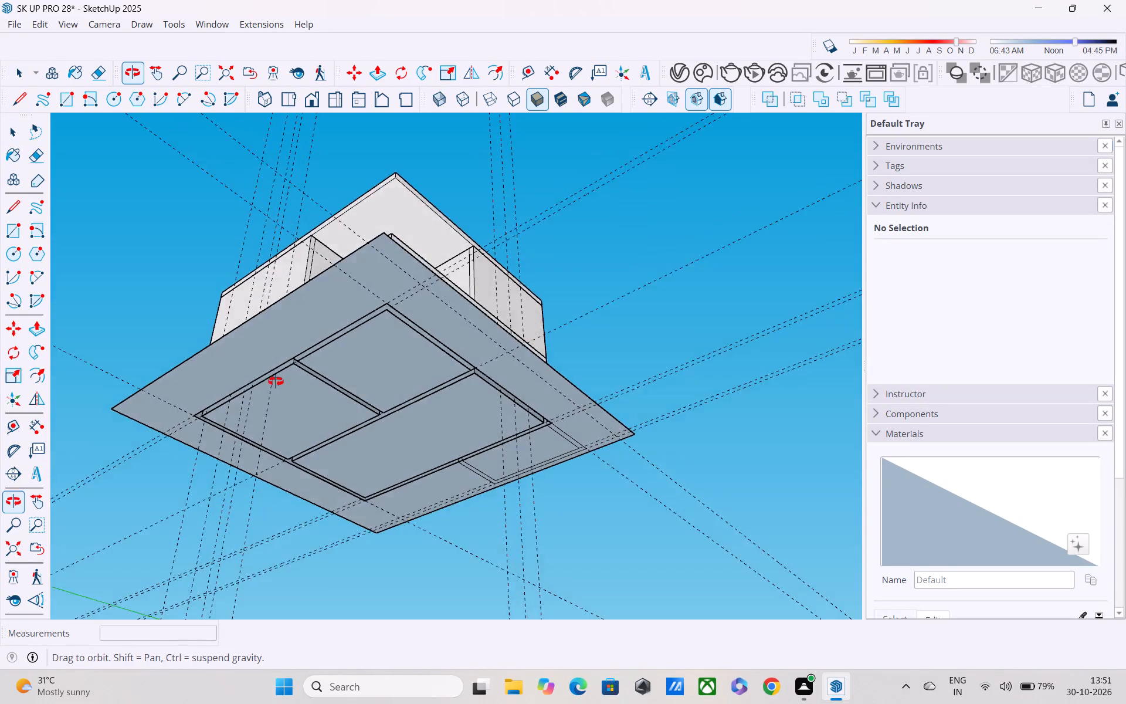
middle_click_drag(276, 381, 0, 557)
scroll(229, 438, "up", 4)
middle_click_drag(358, 407, 552, 435)
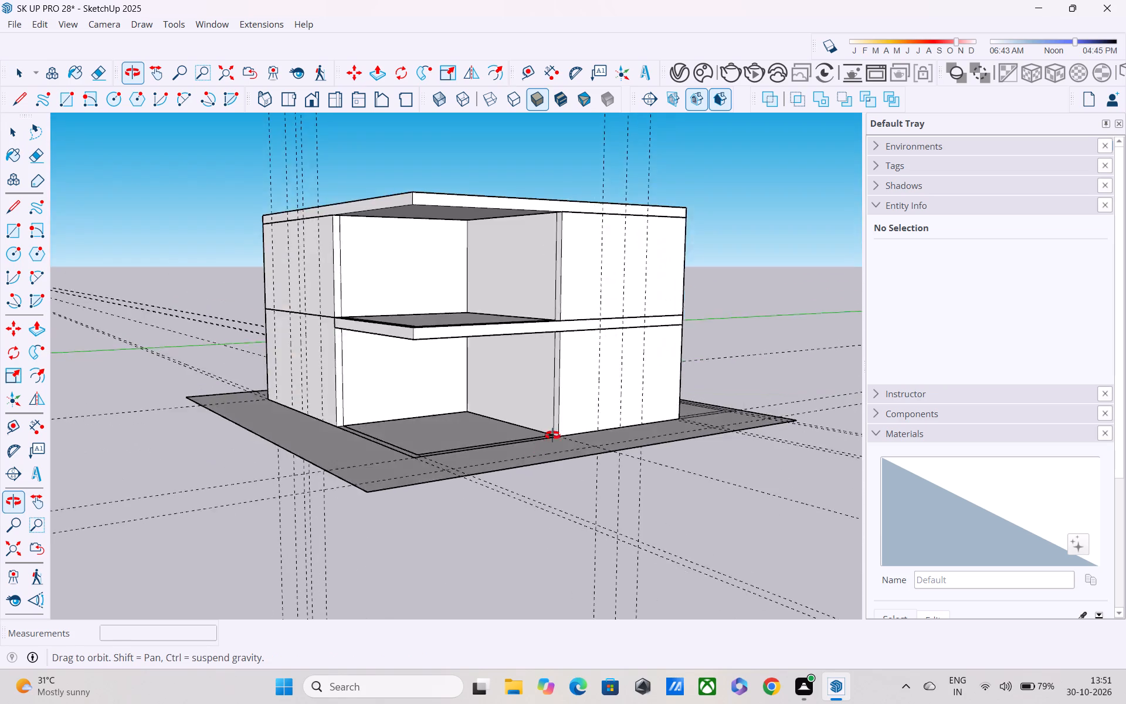
middle_click_drag(552, 435, 571, 422)
scroll(318, 344, "up", 4)
middle_click_drag(354, 354, 447, 381)
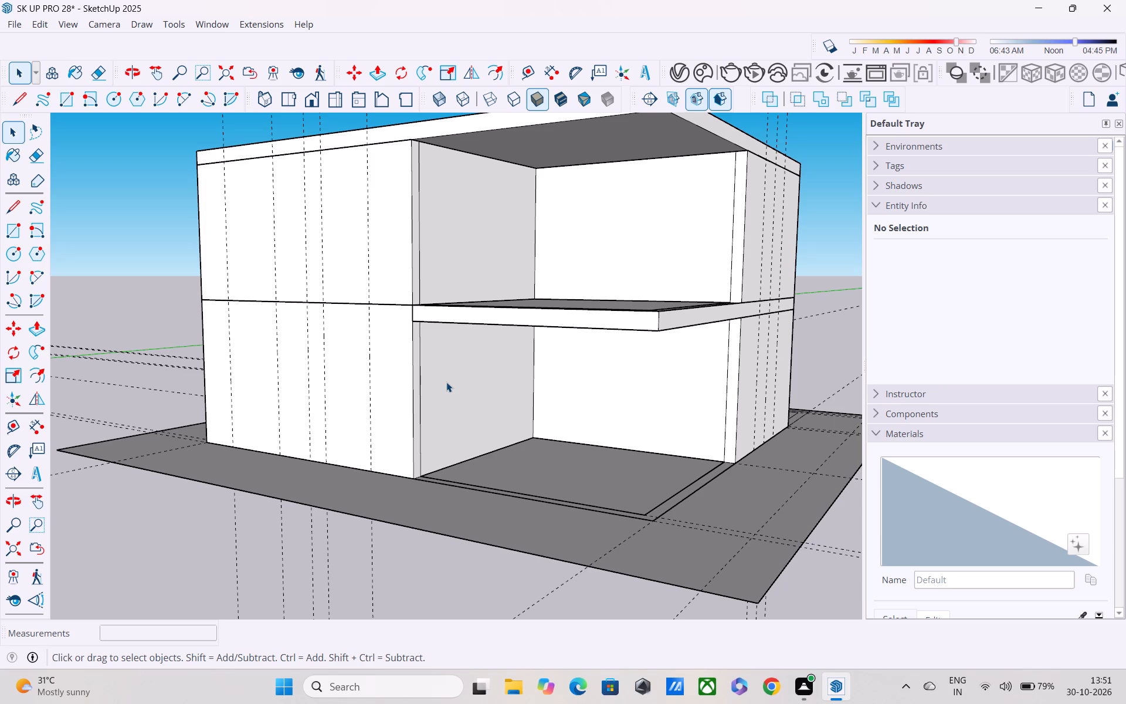
Undo the recent edits that raised the lower wall's top strip and extended the middle slab's long edge.
key("ctrl+z")
key("ctrl+z")
key("ctrl+z")
key("ctrl+z")
key("ctrl+z")
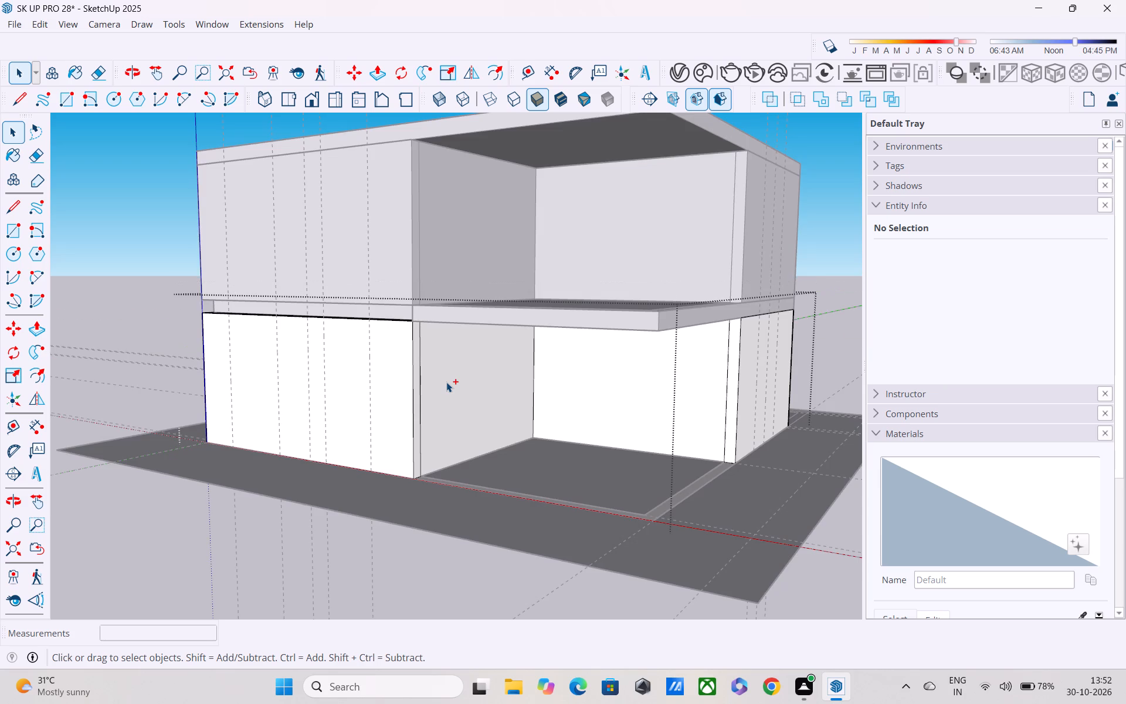
key("ctrl+z")
key("ctrl+z")
key("ctrl+z")
key("ctrl+z")
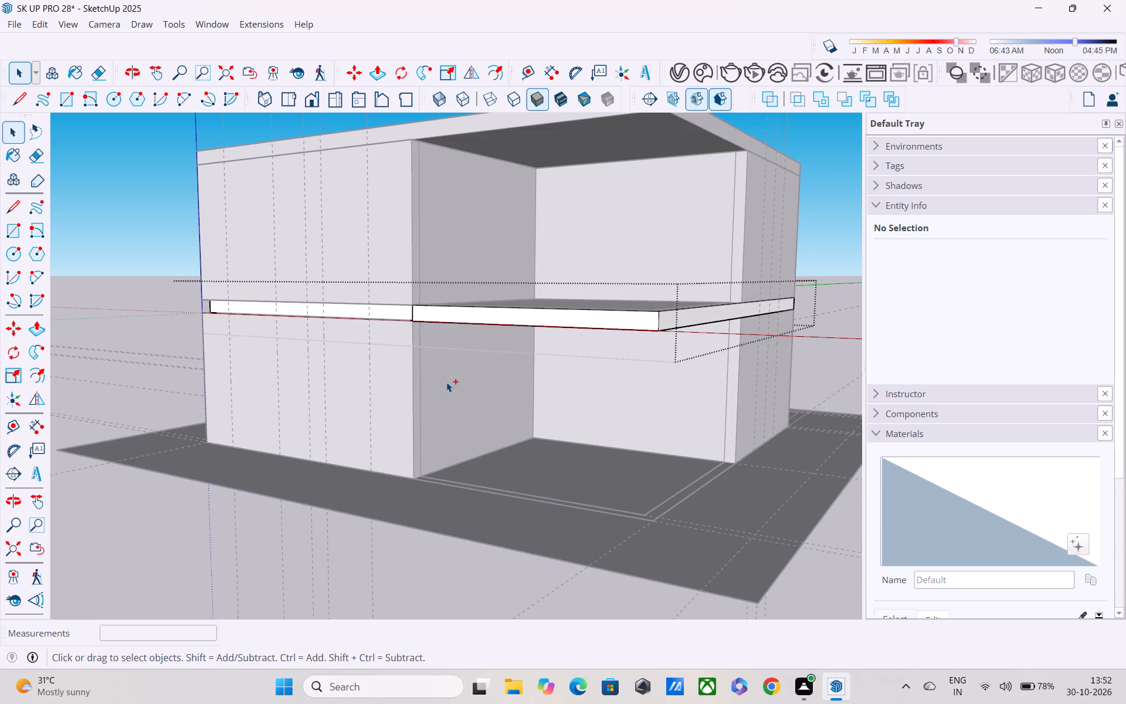
key("ctrl+z")
key("ctrl+z")
key("ctrl+z")
key("ctrl+z")
key("ctrl+z")
key("space")
left_click(826, 230)
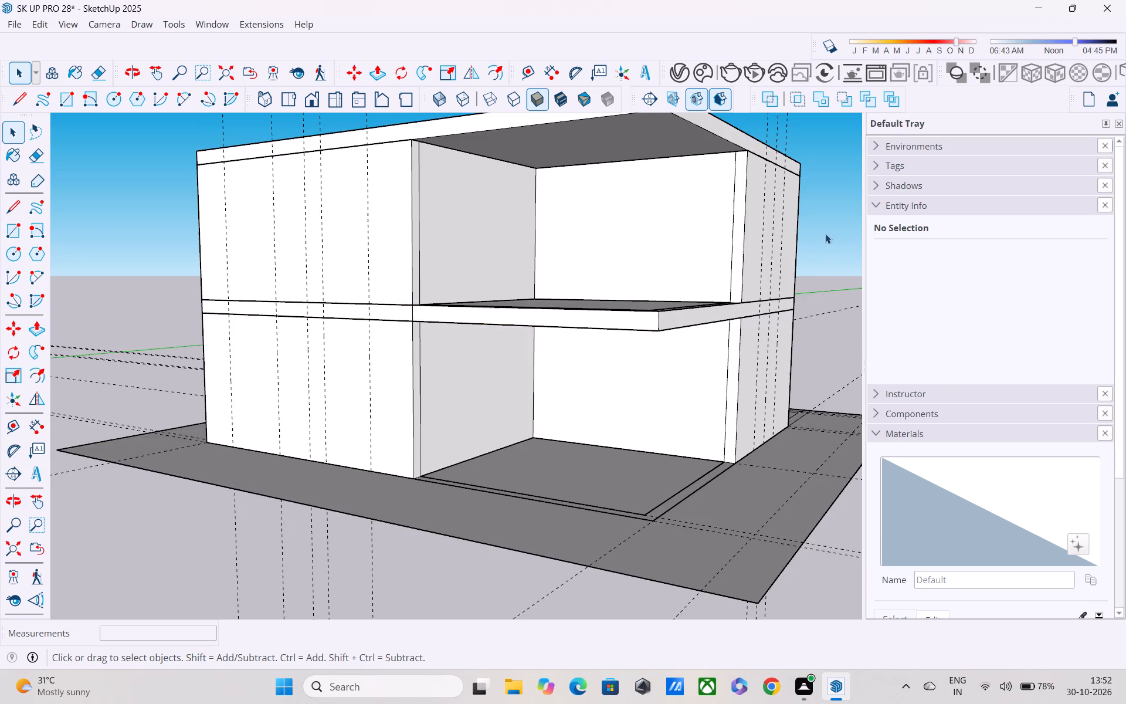
Delete the five vertical guides crossing the two-storey outer wall beside the open corner.
middle_click_drag(618, 328, 657, 445)
scroll(484, 359, "up", 3)
middle_click_drag(480, 340, 680, 329)
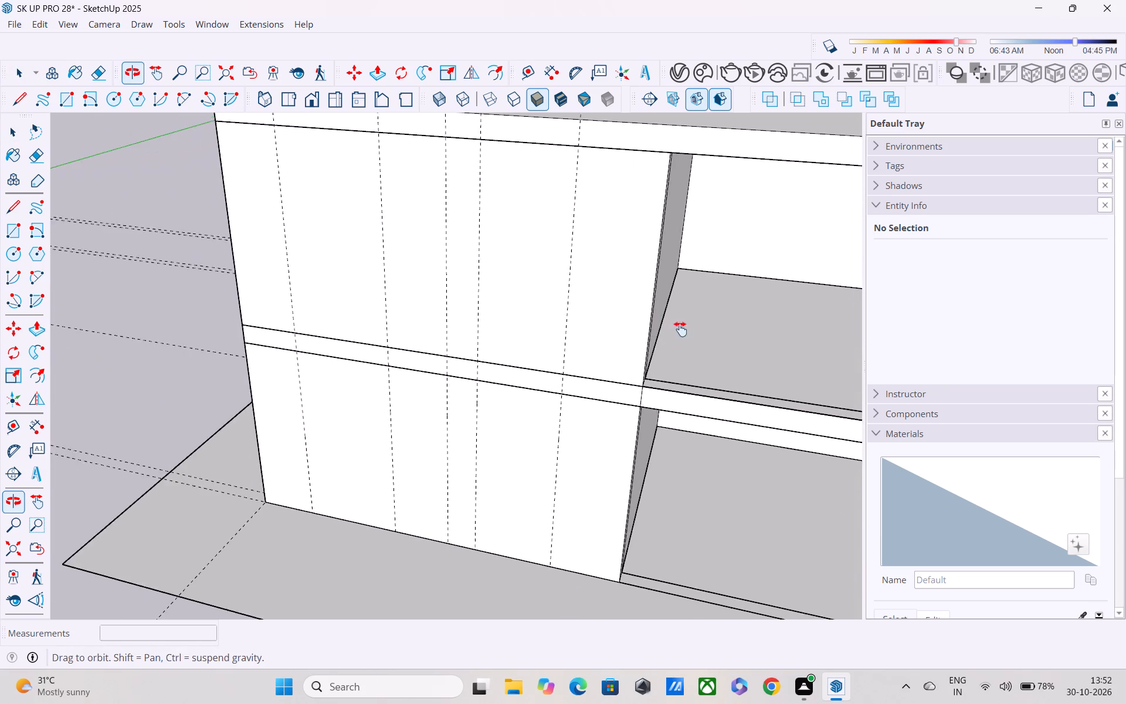
middle_click_drag(680, 329, 686, 328)
scroll(687, 326, "down", 4)
middle_click_drag(678, 308, 547, 327)
scroll(551, 290, "up", 2)
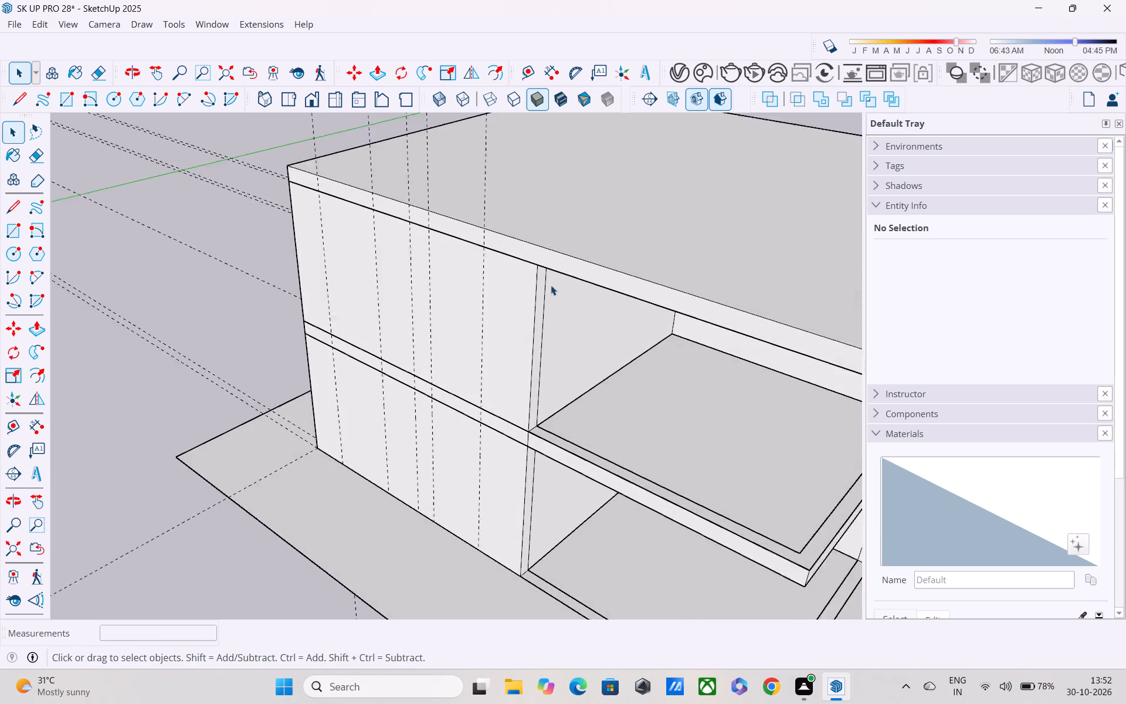
scroll(551, 285, "up", 2)
middle_click_drag(546, 320, 557, 212)
middle_click_drag(528, 455, 506, 331)
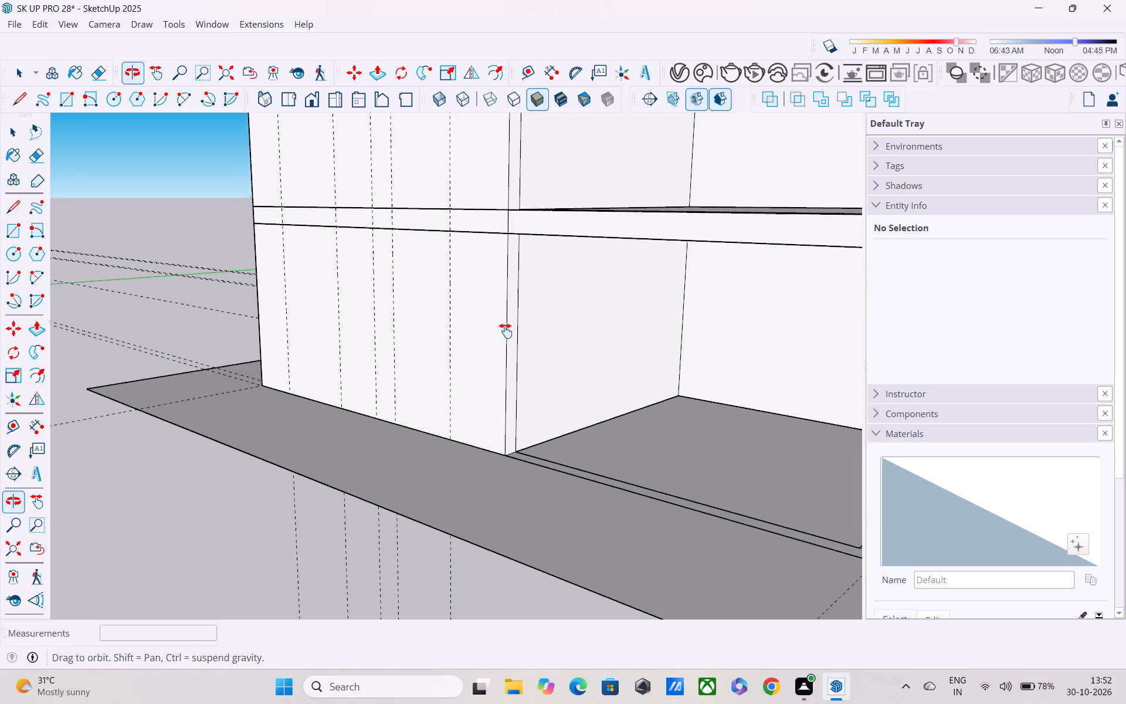
middle_click_drag(506, 331, 467, 365)
scroll(427, 364, "down", 3)
middle_click_drag(417, 373, 565, 485)
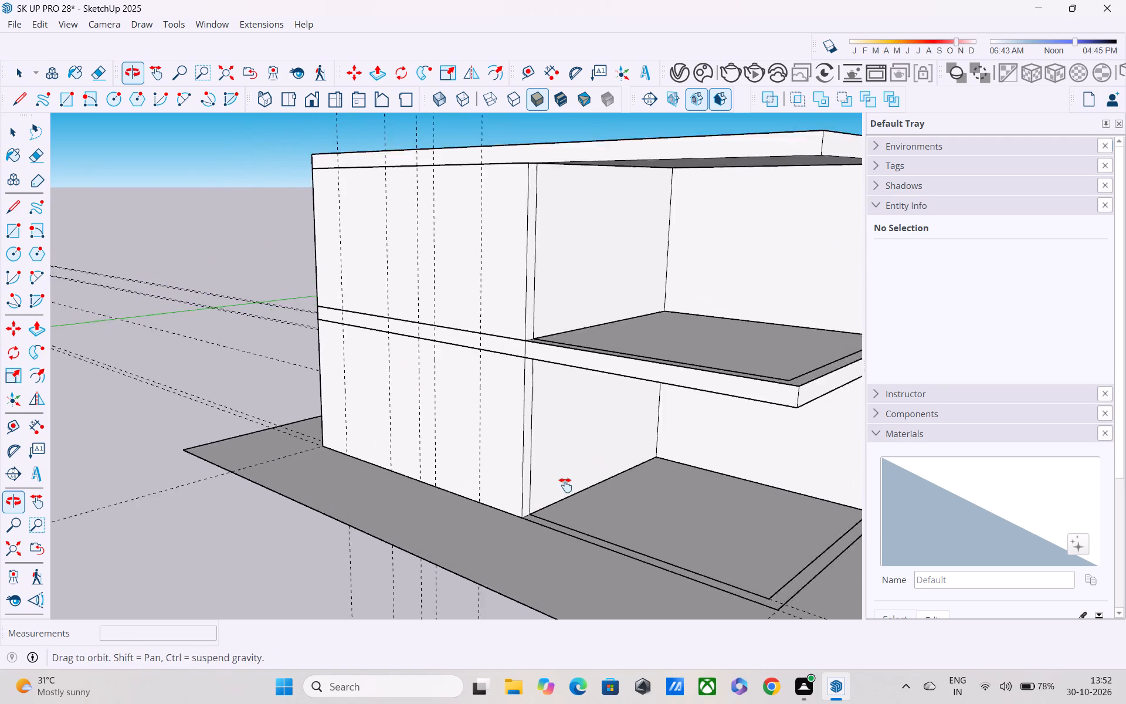
middle_click_drag(565, 485, 617, 517)
left_click_drag(654, 123, 456, 178)
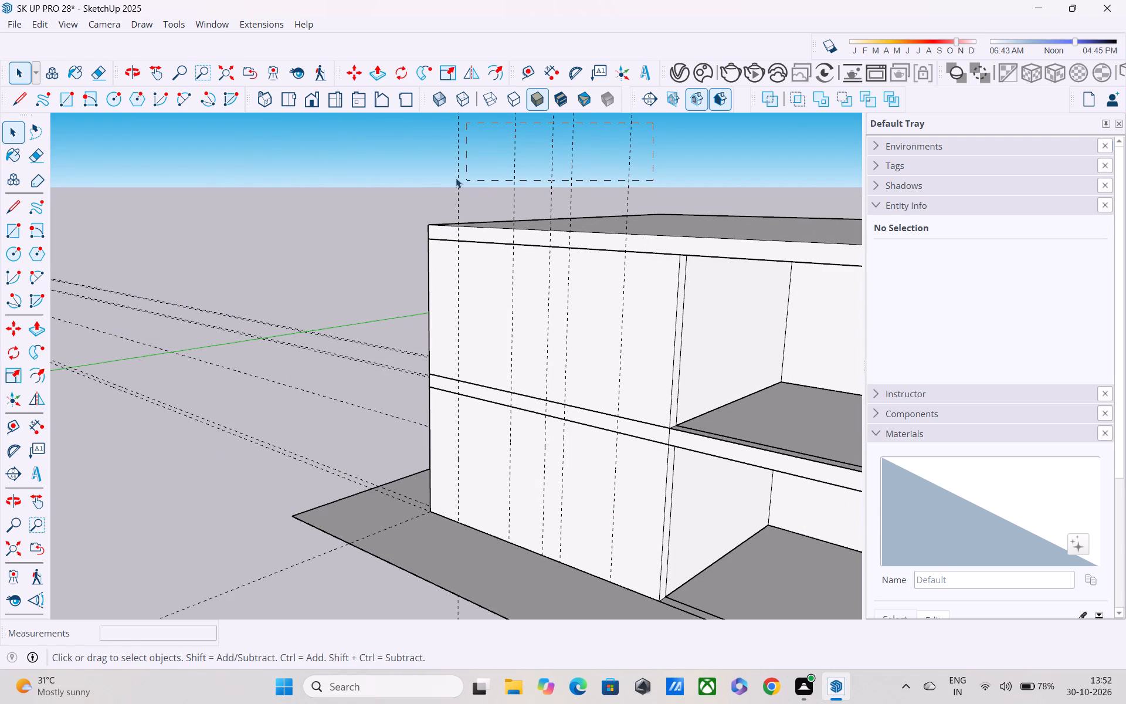
left_click_drag(456, 178, 415, 177)
key("Delete")
Examine the house from several angles, checking how the walls, middle slab and roof slab line up.
scroll(411, 191, "down", 4)
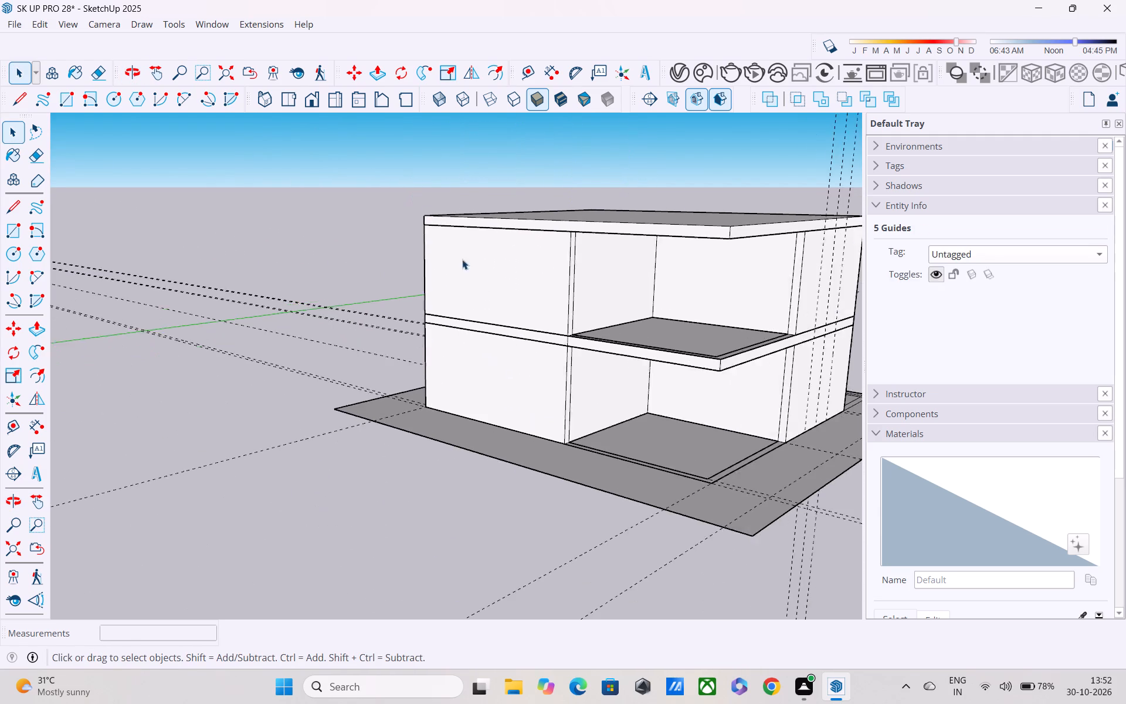
middle_click_drag(496, 303, 515, 363)
middle_click_drag(524, 337, 524, 322)
scroll(524, 329, "up", 3)
middle_click_drag(520, 325, 528, 253)
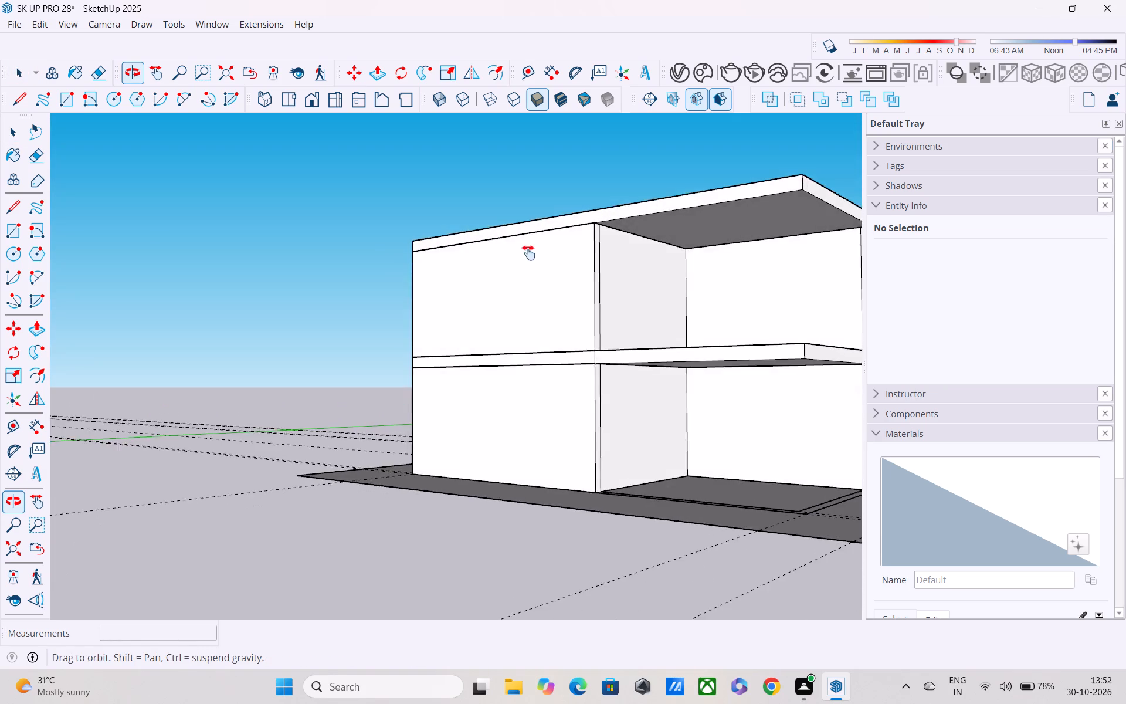
middle_click_drag(528, 253, 466, 322)
scroll(466, 322, "down", 4)
middle_click_drag(466, 322, 418, 438)
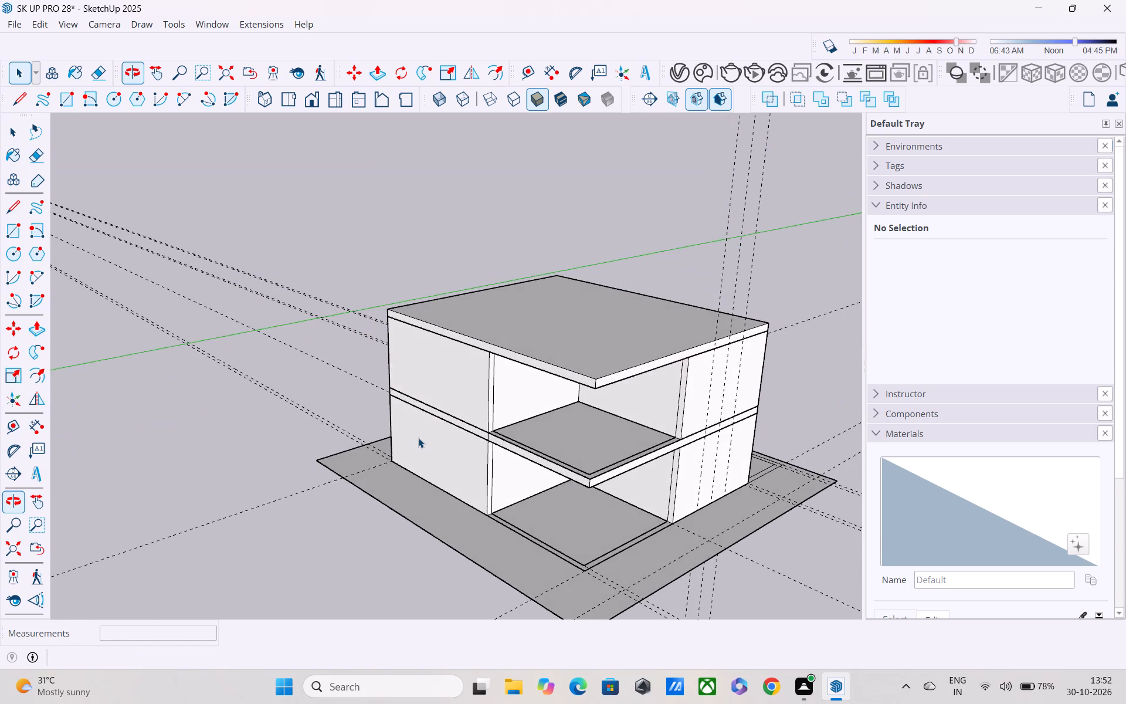
scroll(418, 438, "down", 3)
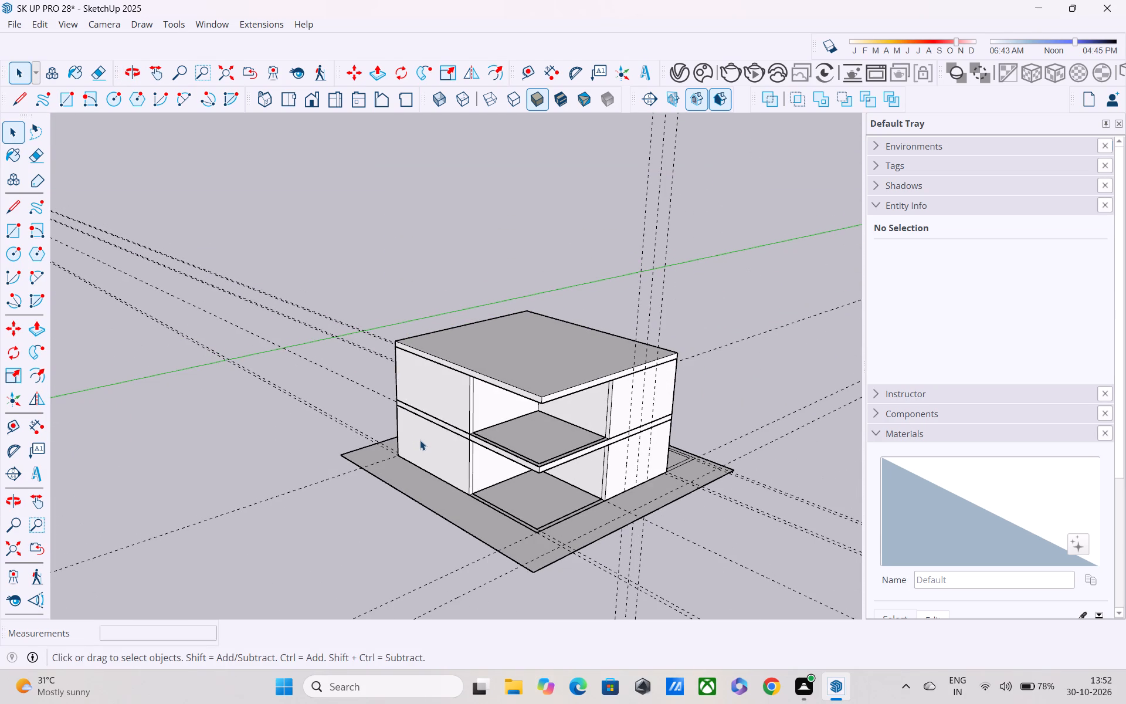
scroll(428, 426, "up", 3)
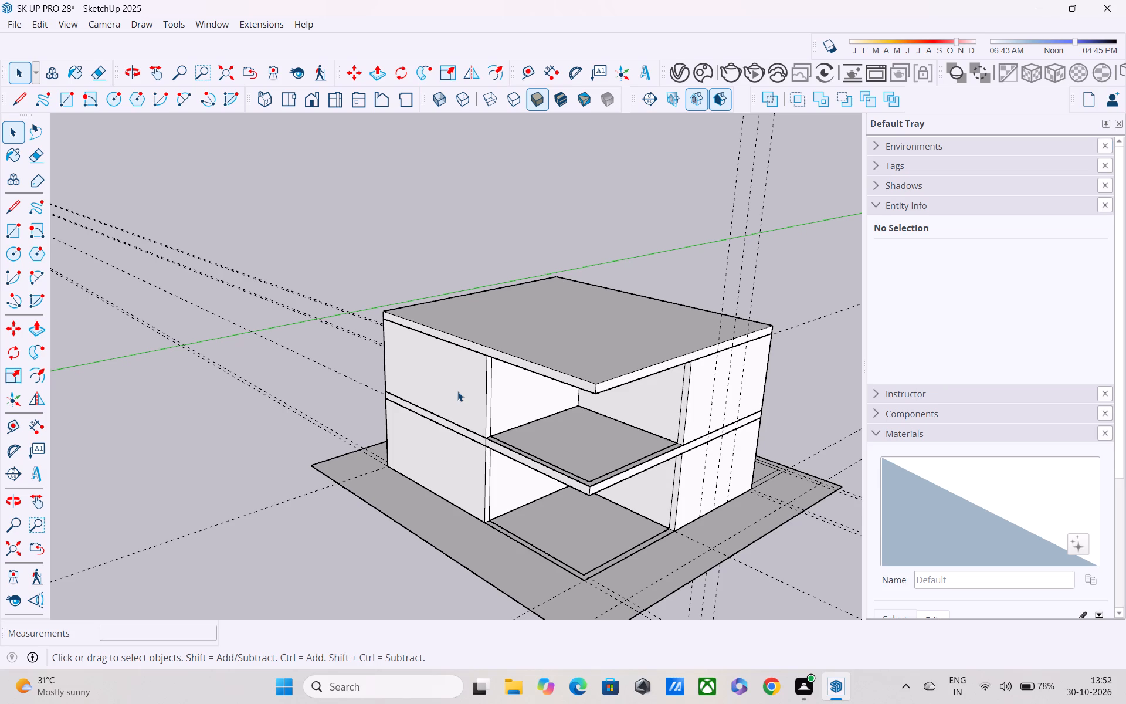
scroll(457, 391, "up", 2)
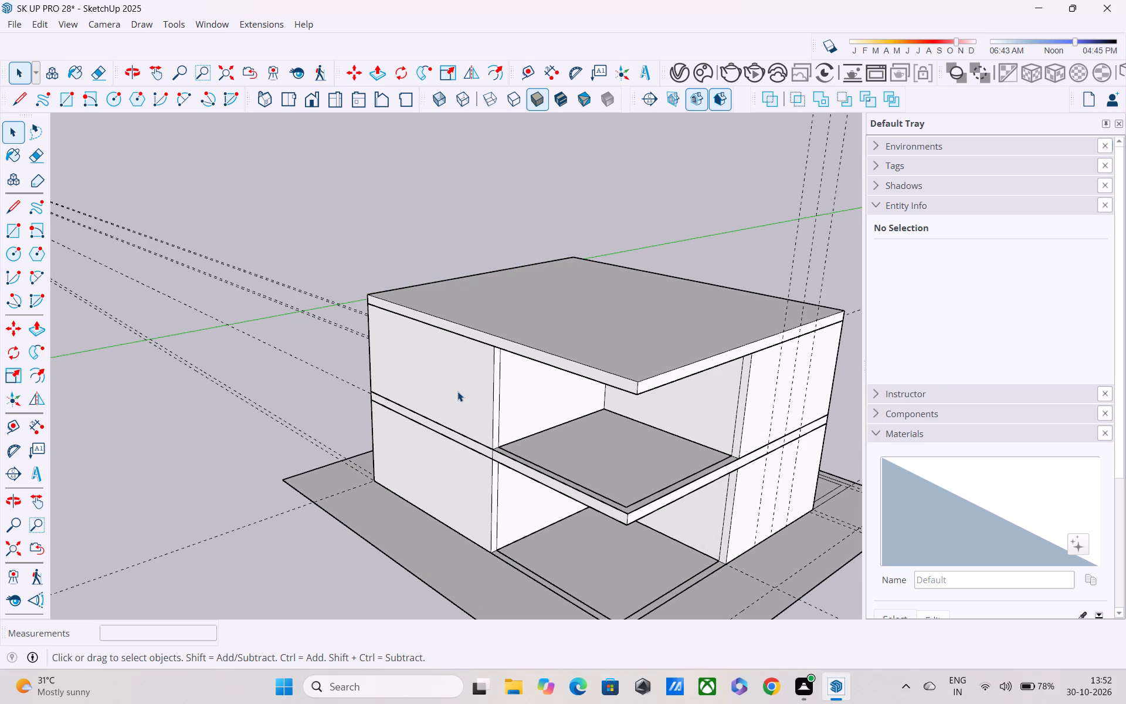
scroll(457, 392, "down", 3)
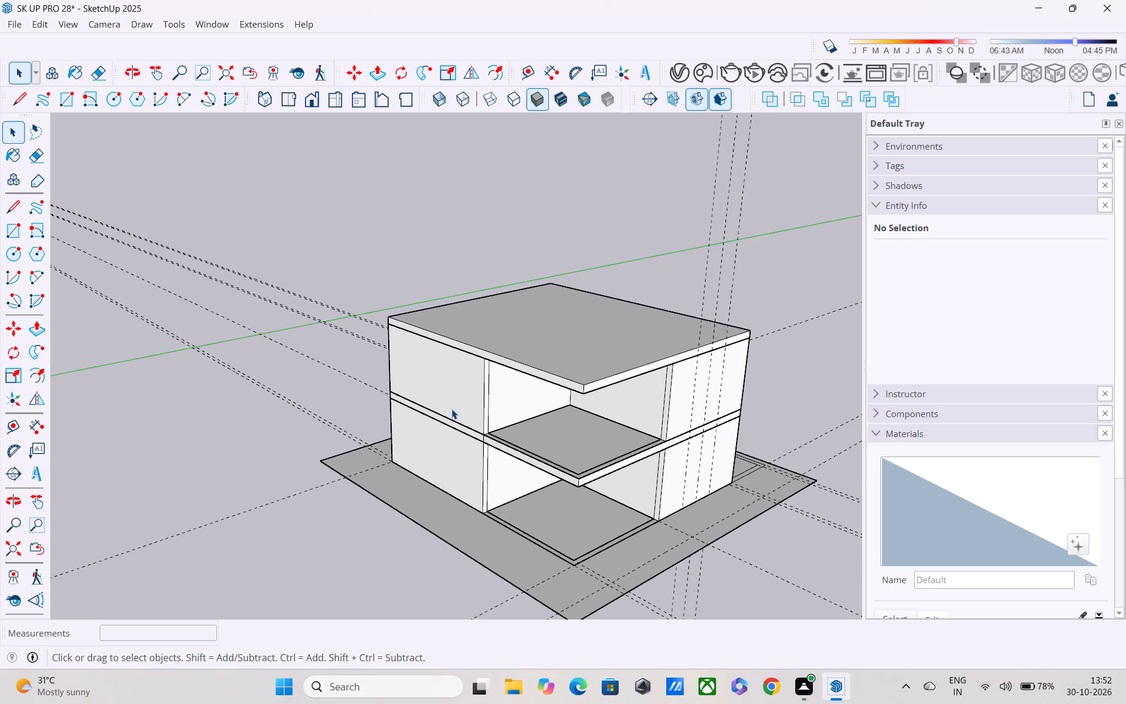
middle_click_drag(464, 379, 598, 354, "shift")
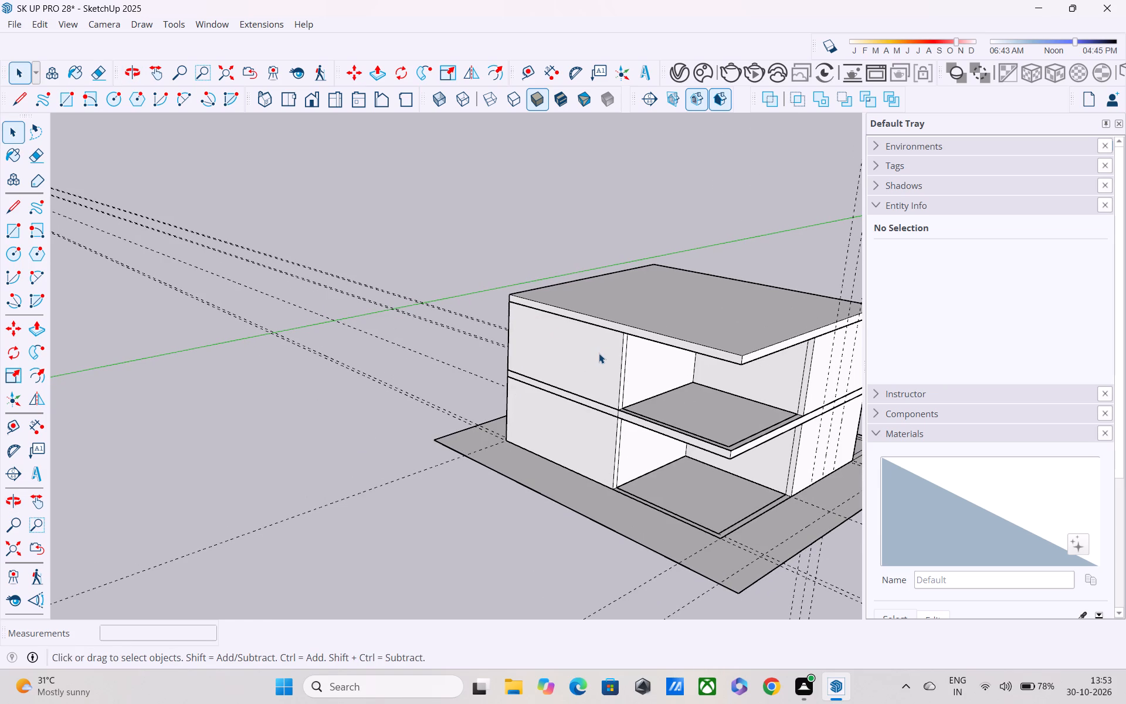
middle_click_drag(592, 399, 367, 358)
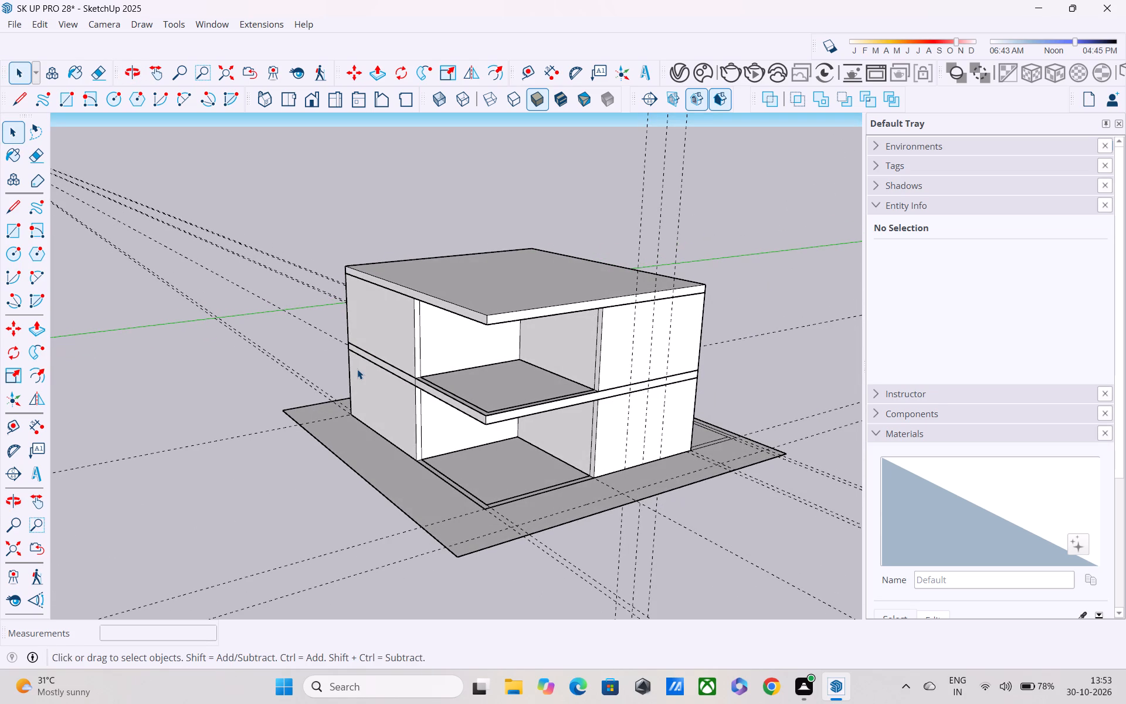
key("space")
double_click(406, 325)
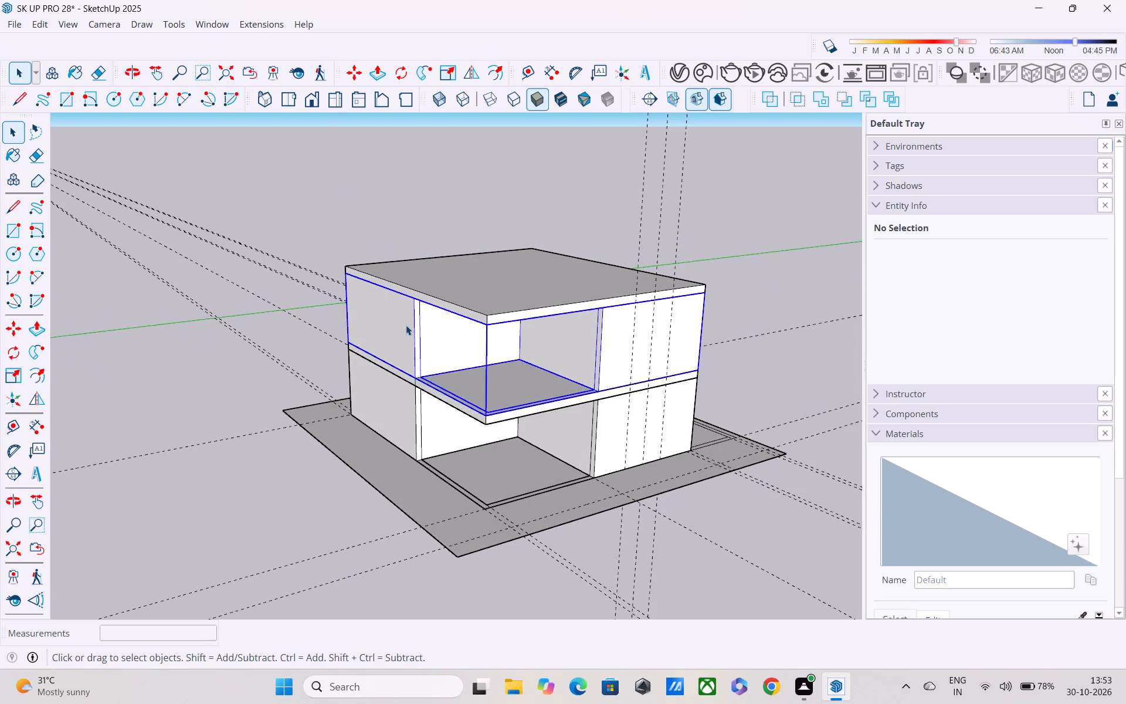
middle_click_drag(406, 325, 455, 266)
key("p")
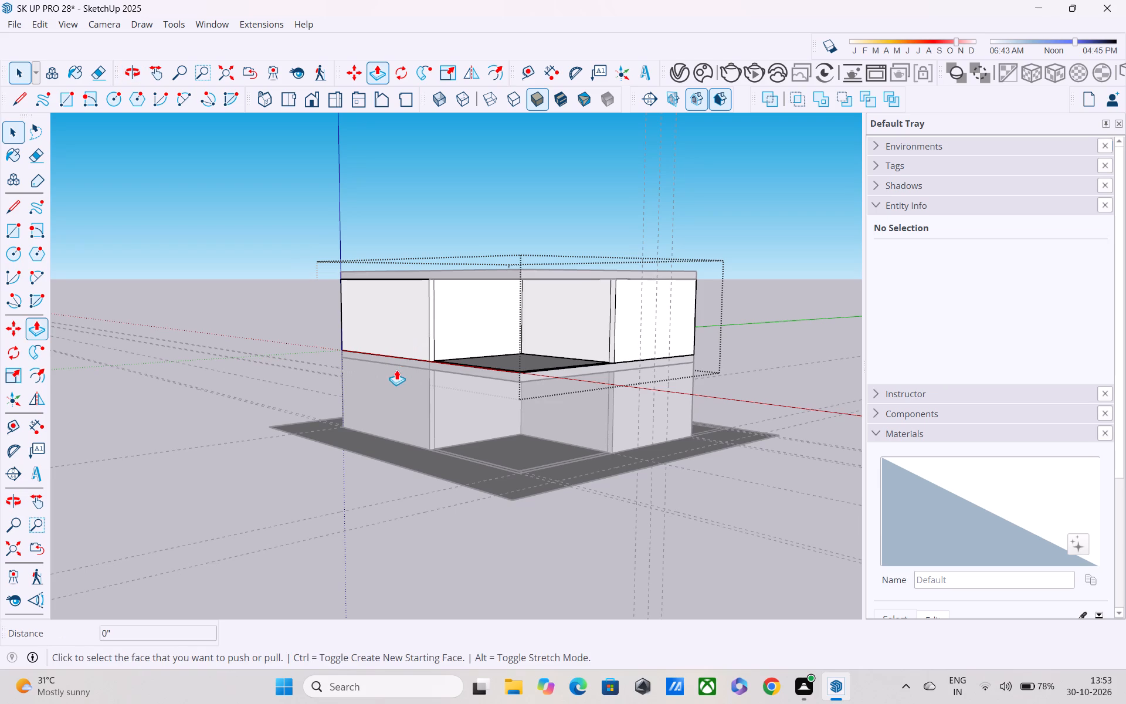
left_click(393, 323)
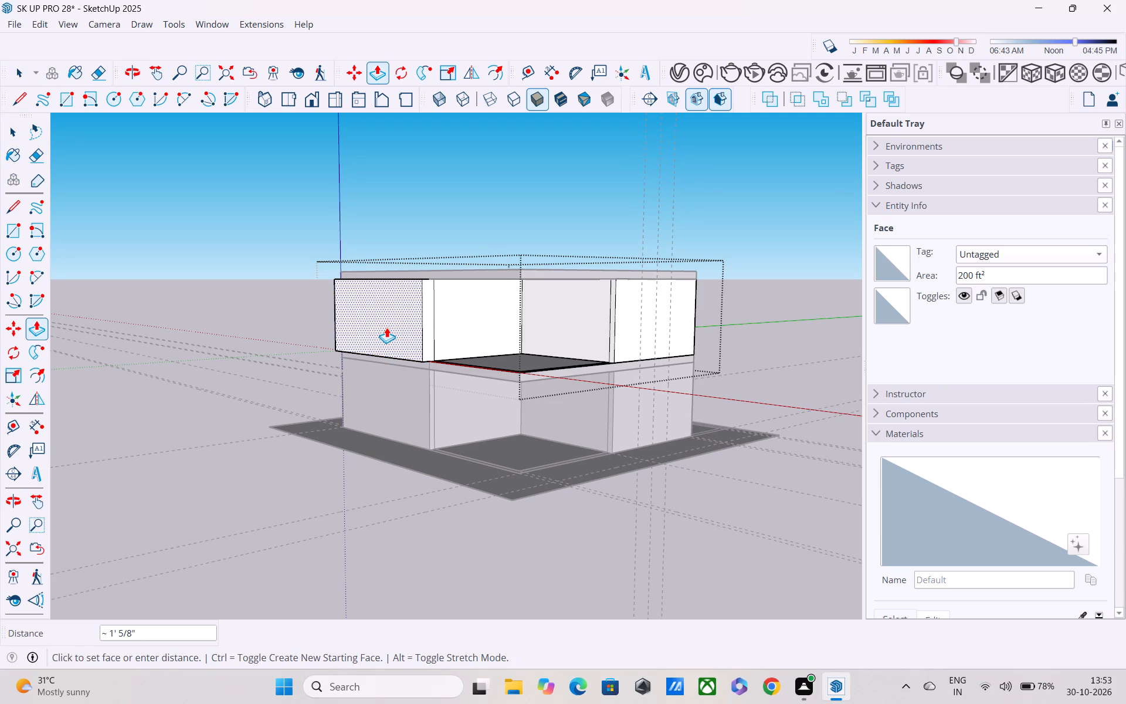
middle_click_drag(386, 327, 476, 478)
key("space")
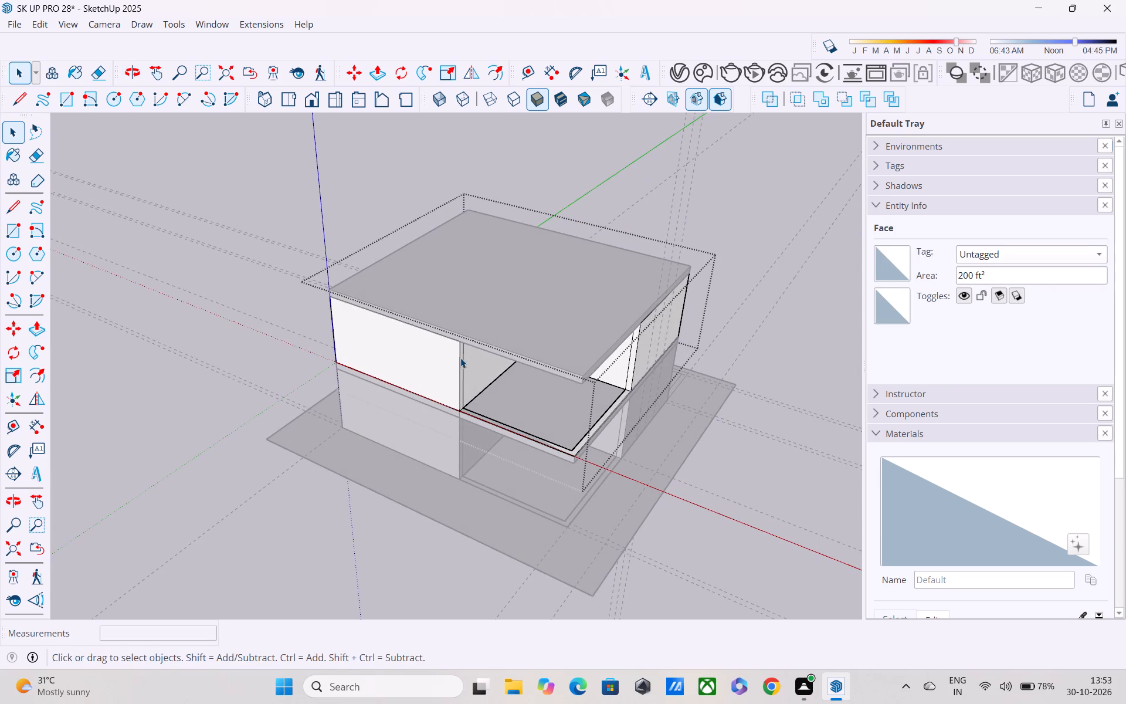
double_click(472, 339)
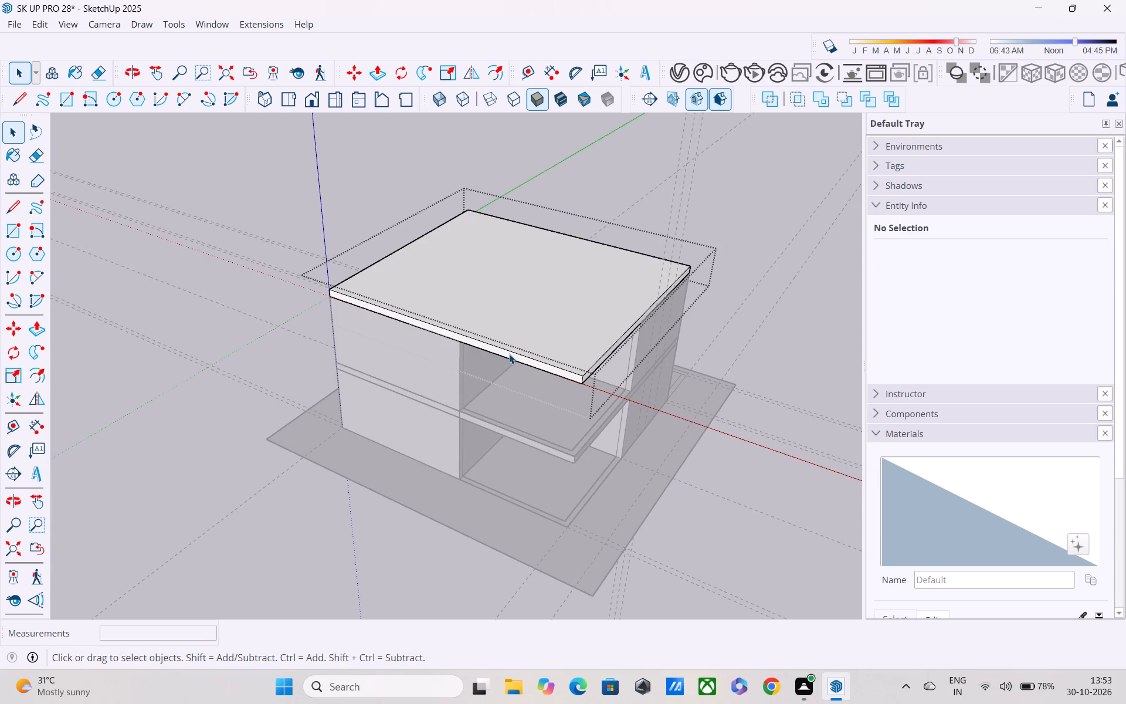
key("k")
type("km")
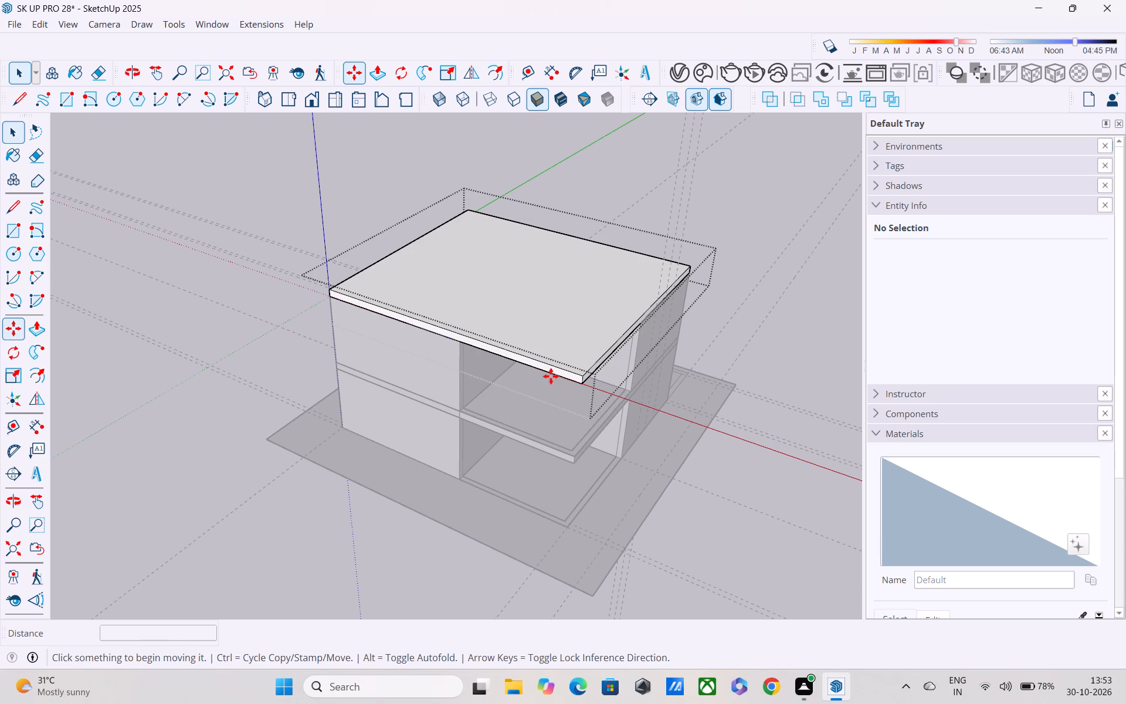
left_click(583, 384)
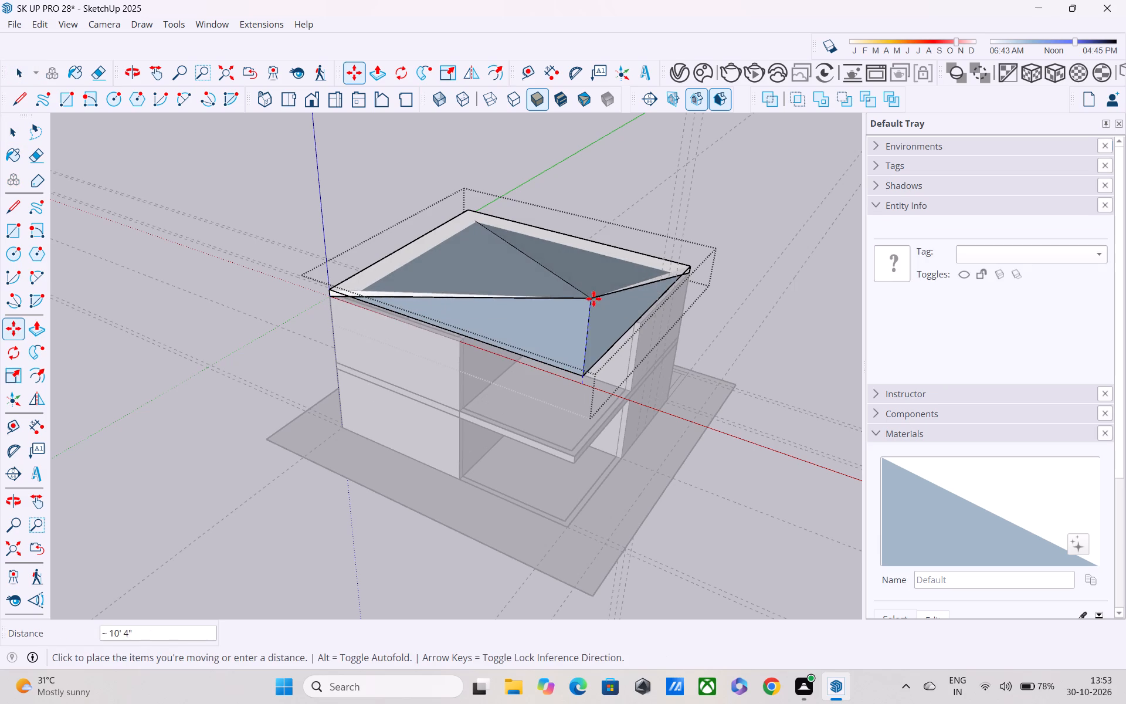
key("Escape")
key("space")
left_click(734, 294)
Move the roof slab group off the upper walls to an open spot well clear of the house.
left_click(541, 356)
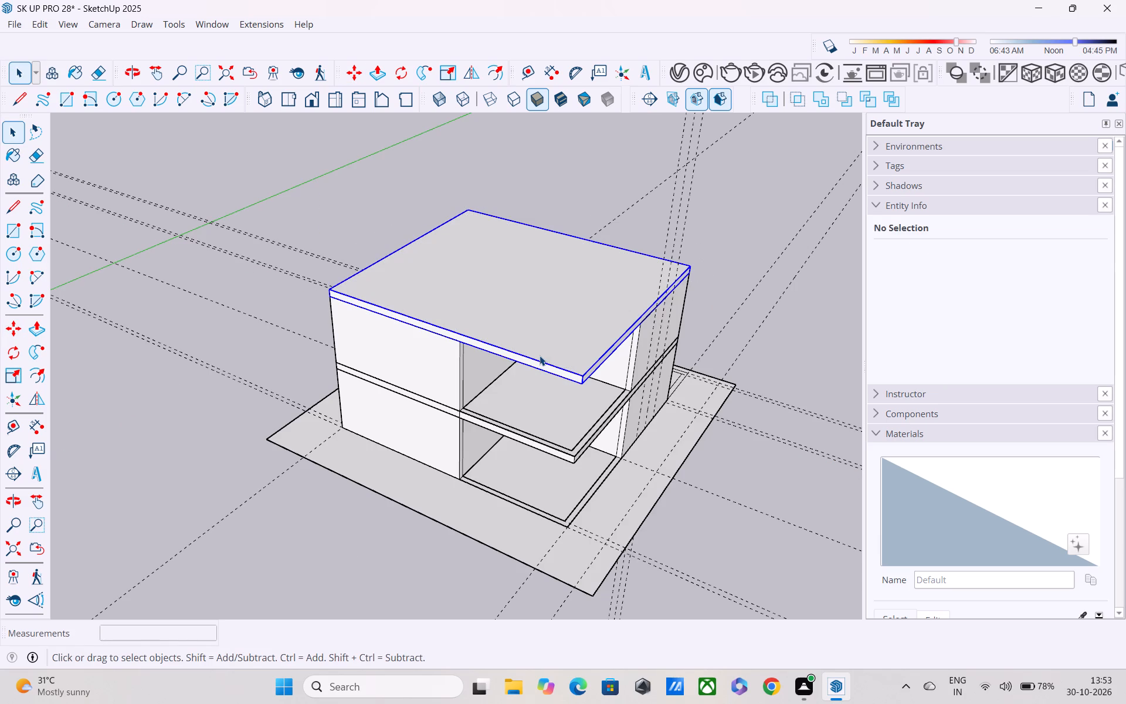
key("m")
left_click(582, 386)
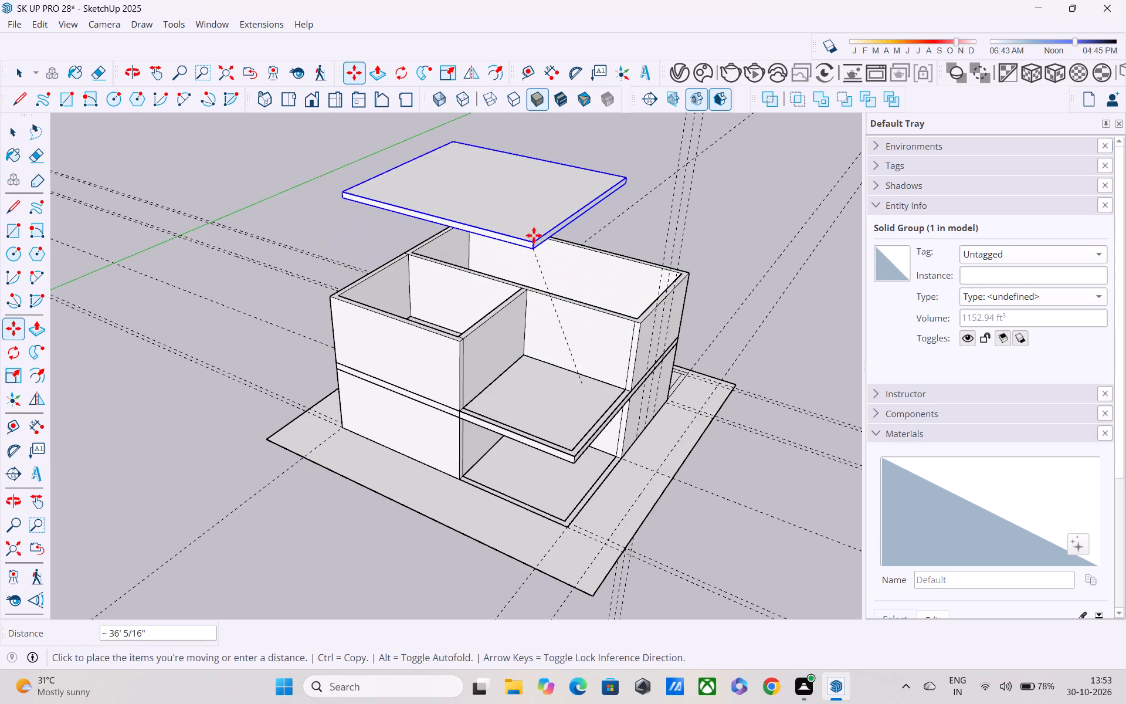
middle_click_drag(534, 235, 38, 482)
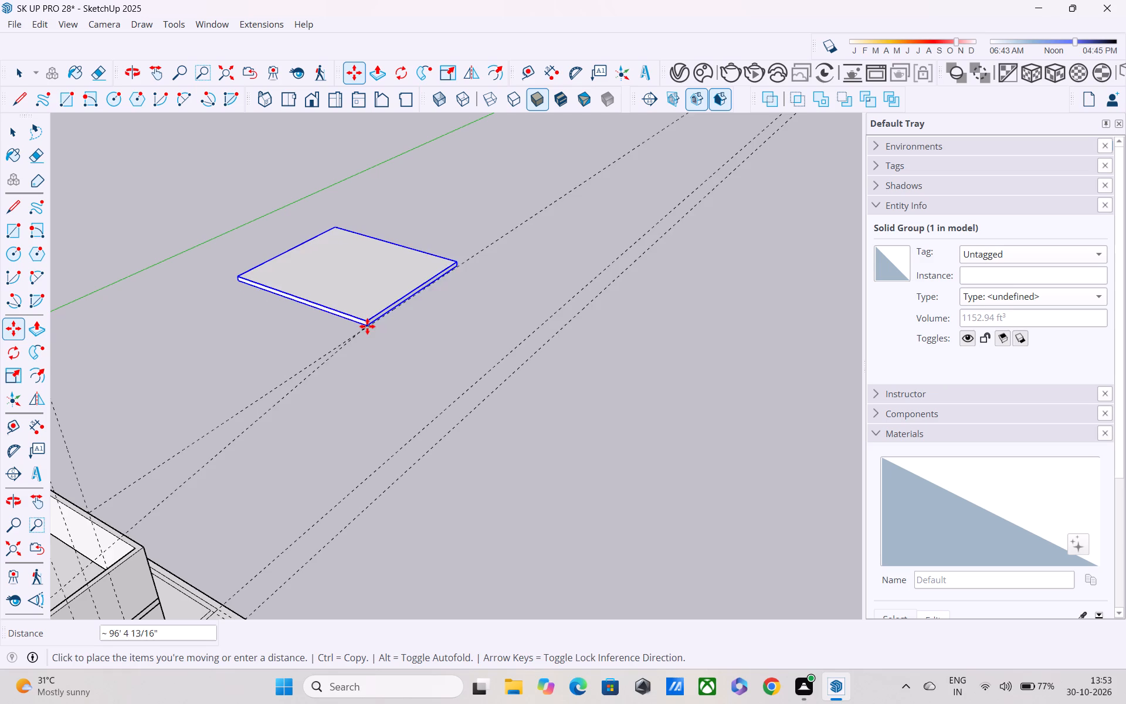
left_click(362, 351)
Examine the uncovered upper-floor walls and the wall and slab edges from above and from eye level.
middle_click_drag(327, 409, 840, 174)
scroll(793, 229, "down", 4)
middle_click_drag(707, 271, 704, 271)
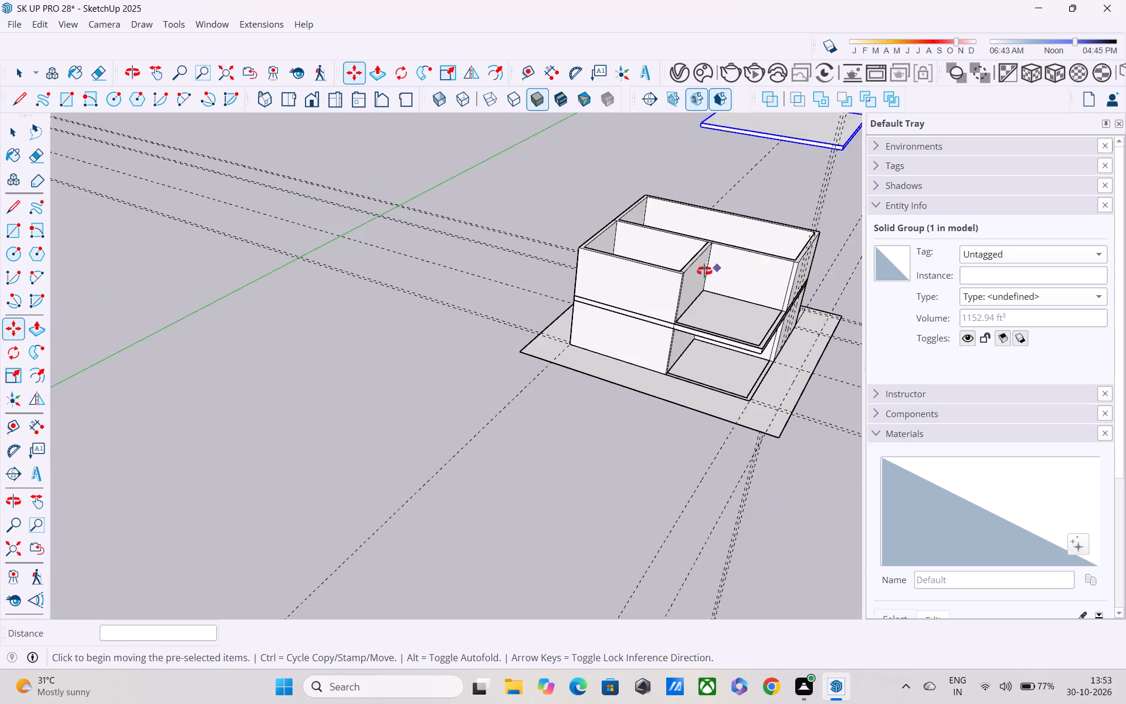
middle_click_drag(704, 271, 645, 262)
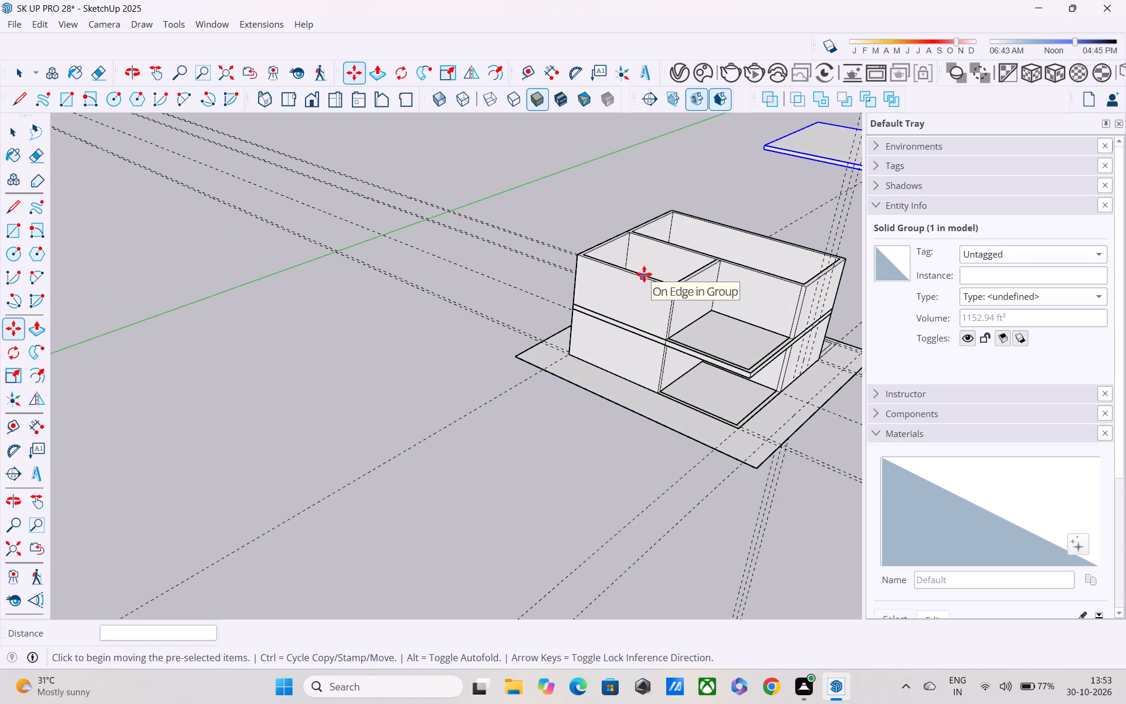
scroll(637, 273, "down", 4)
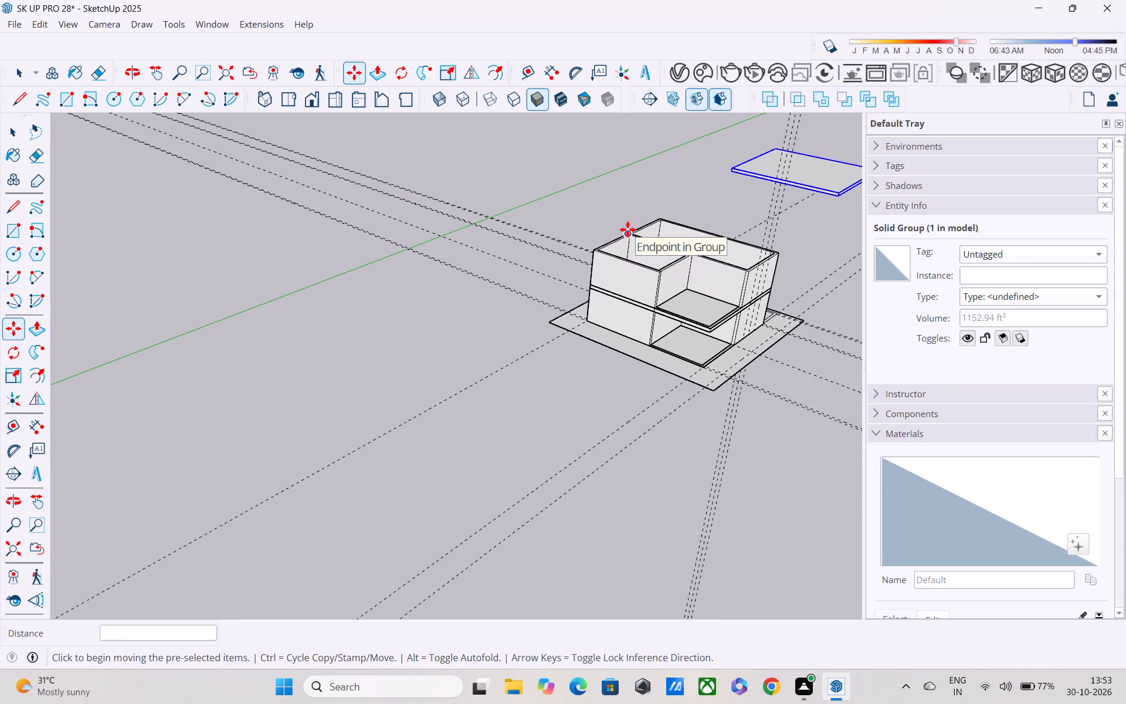
middle_click_drag(628, 229, 612, 246)
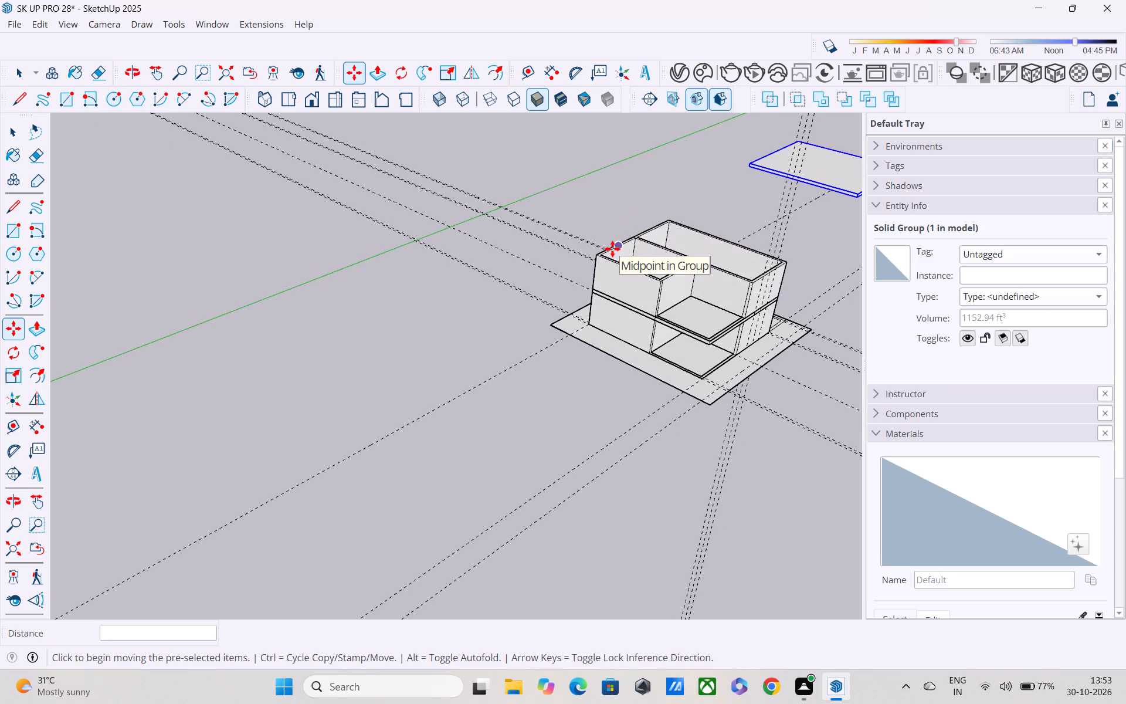
key("space")
scroll(653, 341, "up", 5)
middle_click_drag(588, 316, 565, 292)
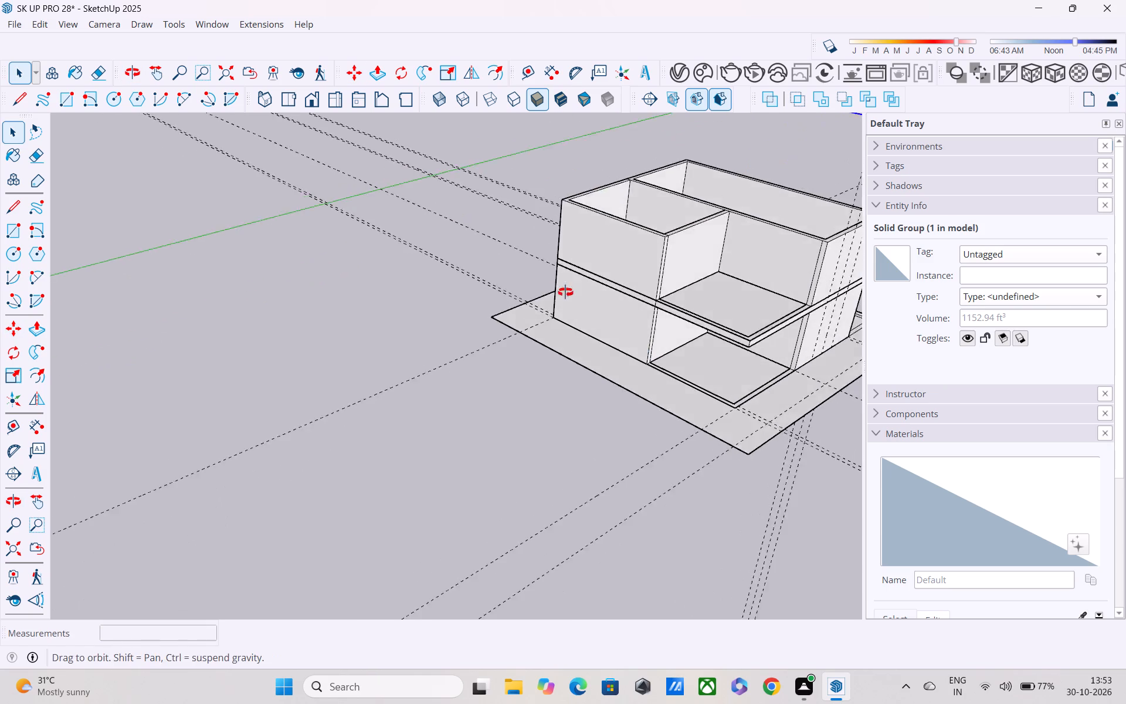
middle_click_drag(565, 292, 544, 255)
scroll(544, 255, "up", 6)
middle_click_drag(640, 329, 521, 258)
scroll(521, 258, "up", 1)
scroll(521, 258, "down", 4)
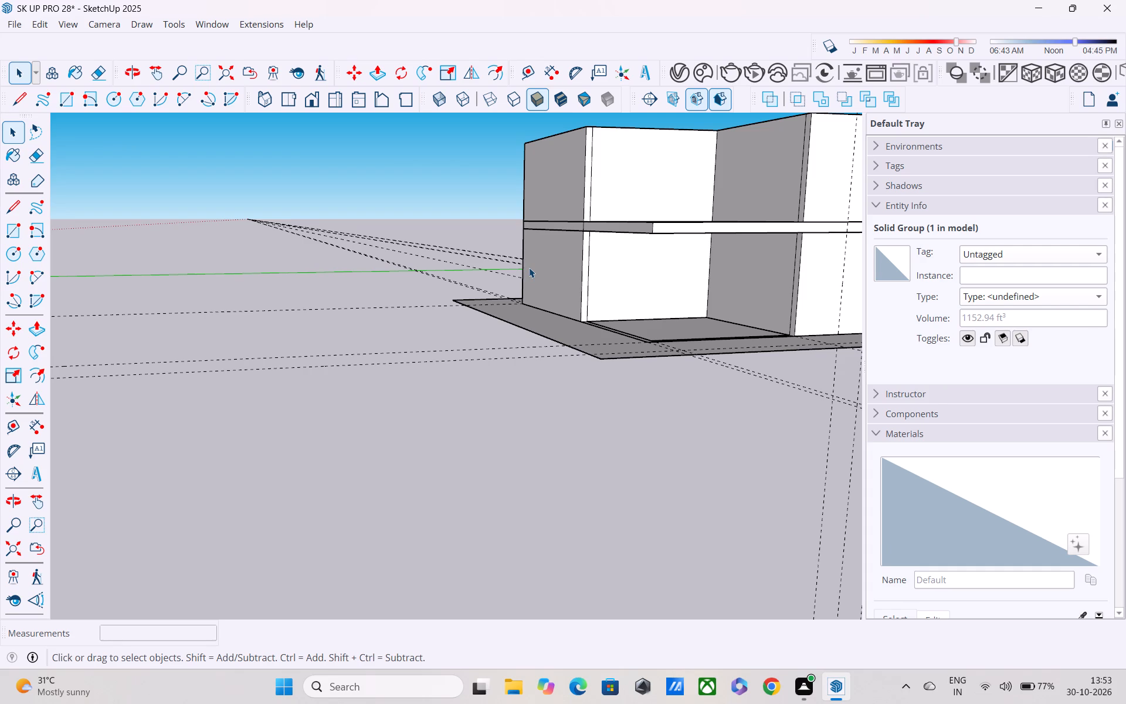
Open the upper-floor walls group for editing, facing the smaller room's outer end wall.
key("space")
double_click(572, 174)
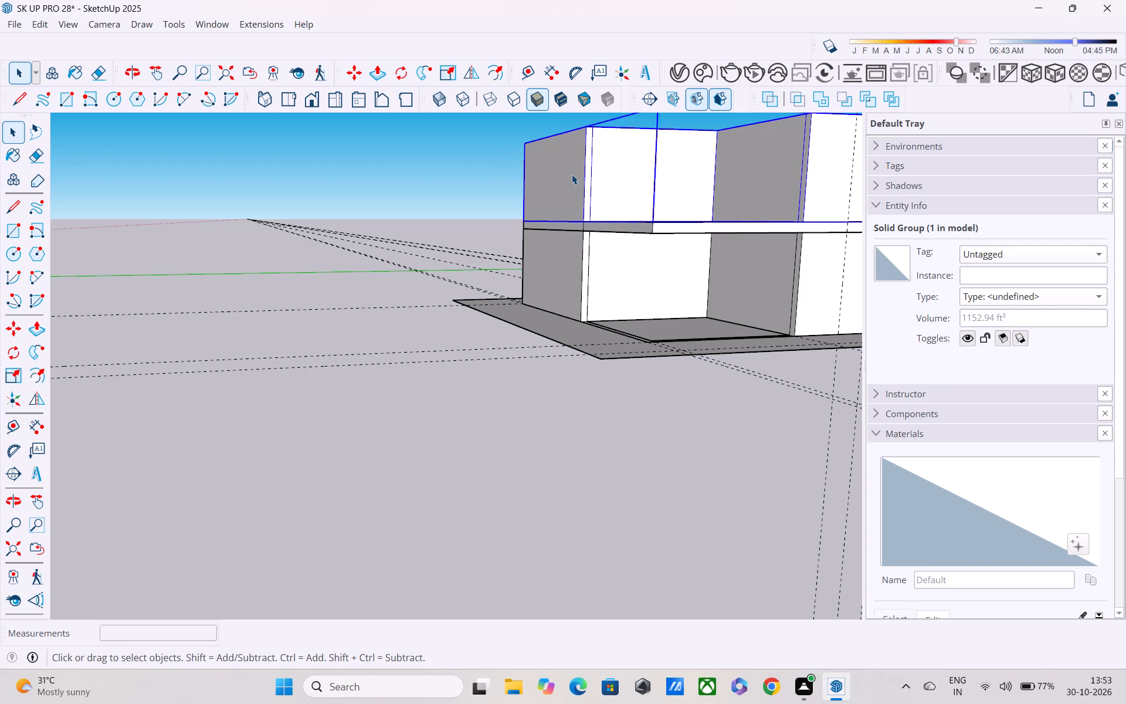
middle_click_drag(572, 175, 705, 275)
key("bracketleft")
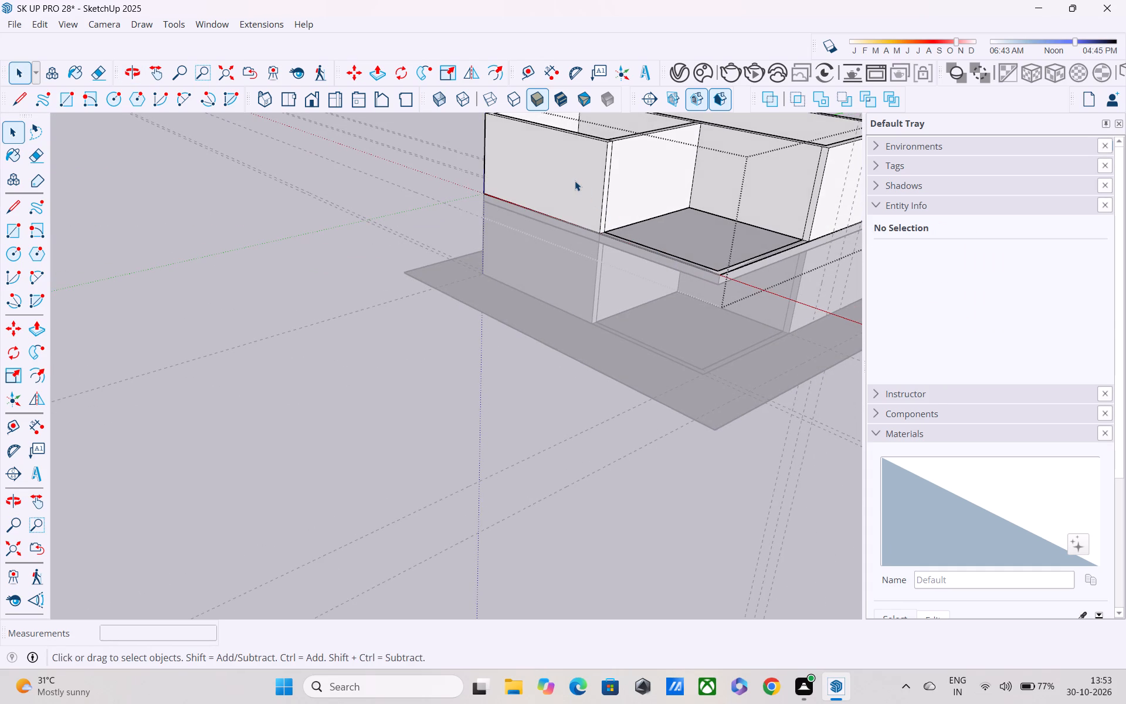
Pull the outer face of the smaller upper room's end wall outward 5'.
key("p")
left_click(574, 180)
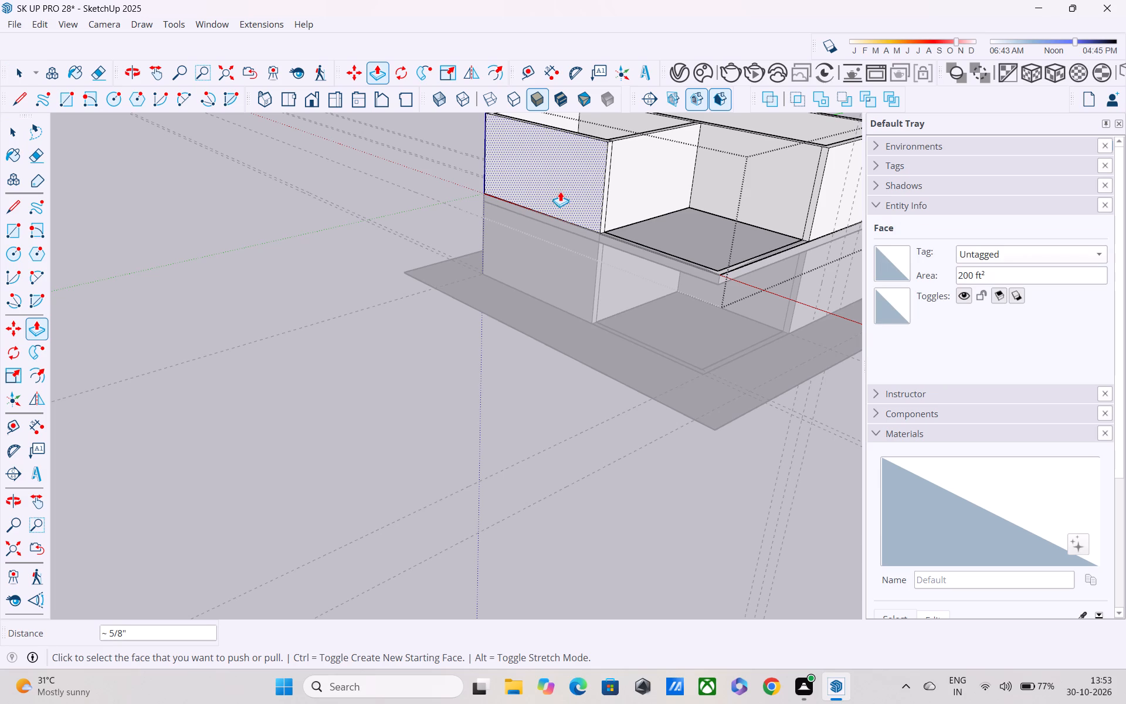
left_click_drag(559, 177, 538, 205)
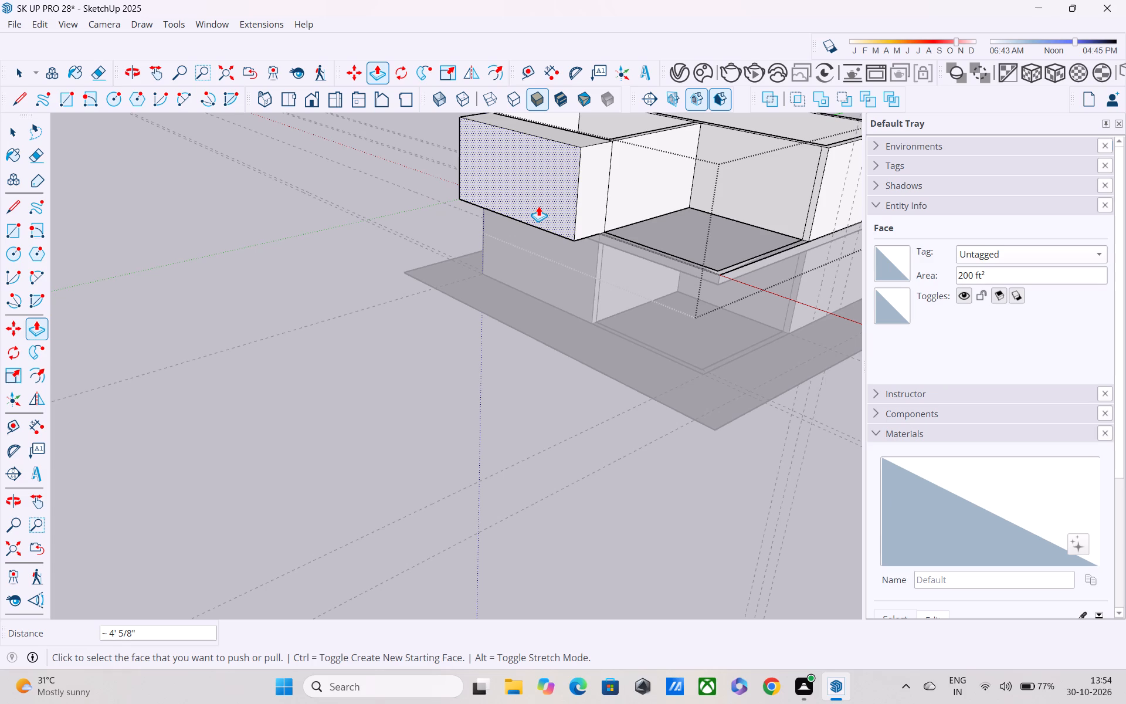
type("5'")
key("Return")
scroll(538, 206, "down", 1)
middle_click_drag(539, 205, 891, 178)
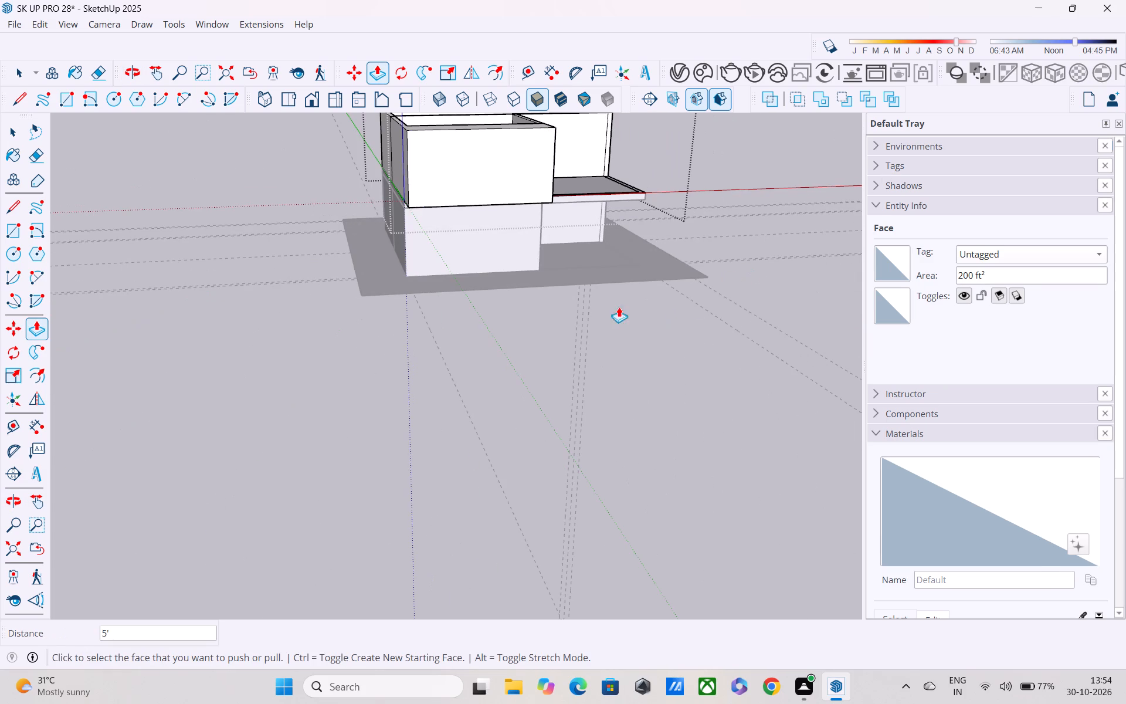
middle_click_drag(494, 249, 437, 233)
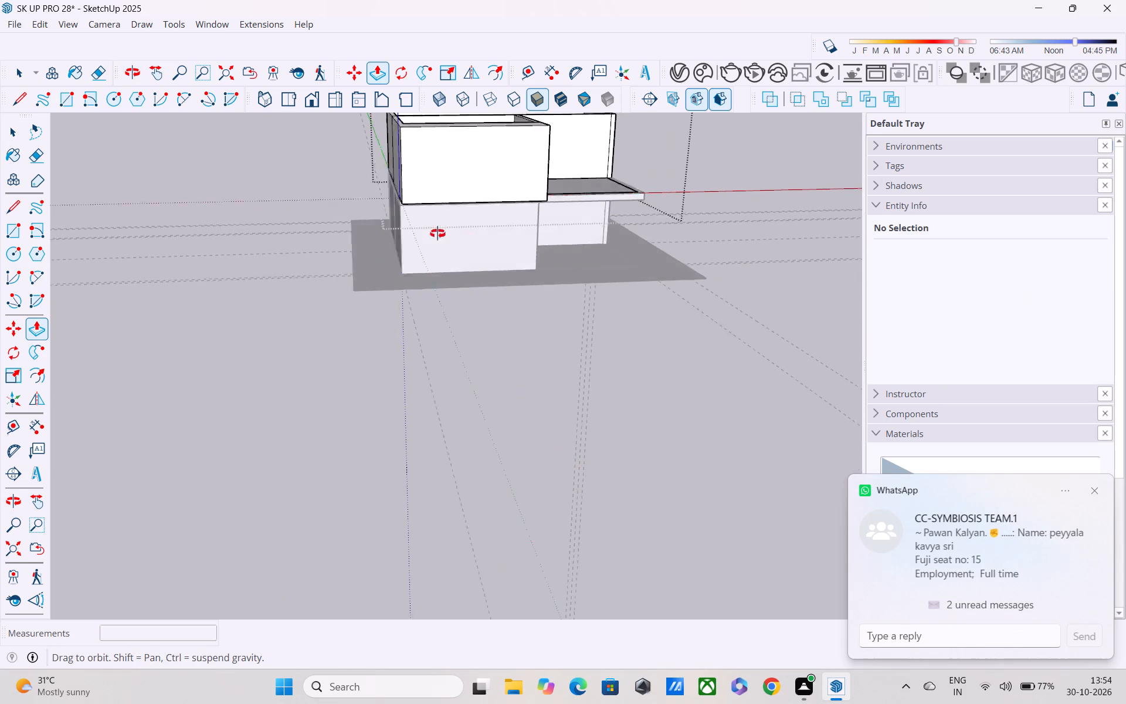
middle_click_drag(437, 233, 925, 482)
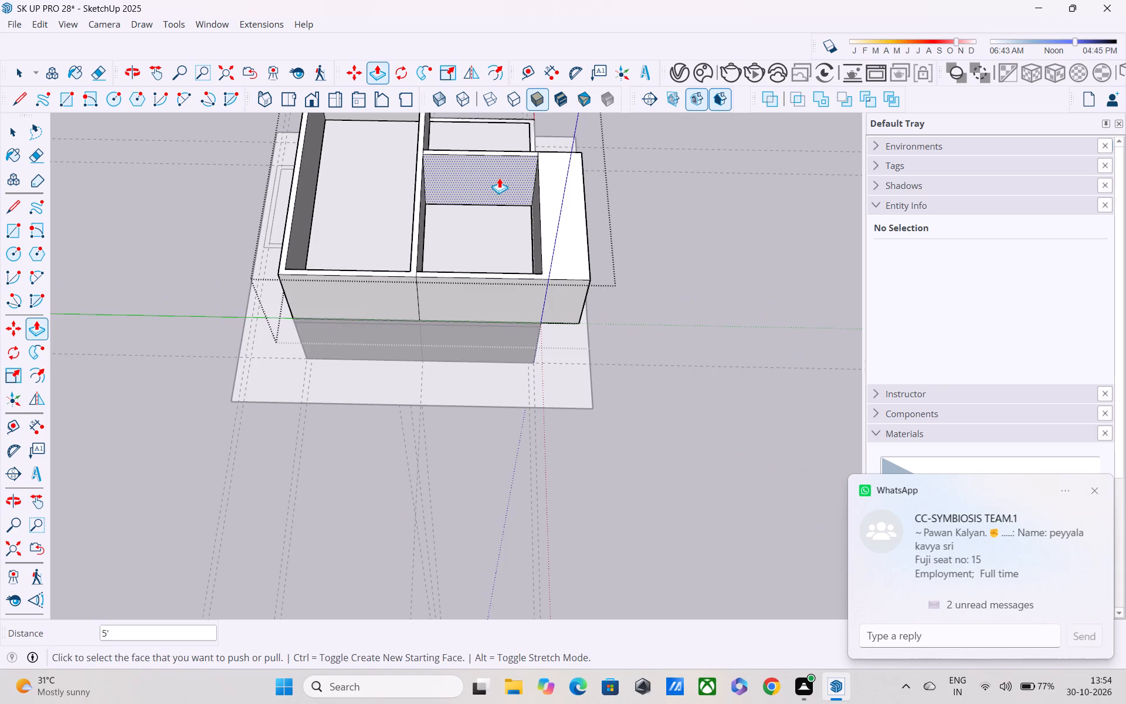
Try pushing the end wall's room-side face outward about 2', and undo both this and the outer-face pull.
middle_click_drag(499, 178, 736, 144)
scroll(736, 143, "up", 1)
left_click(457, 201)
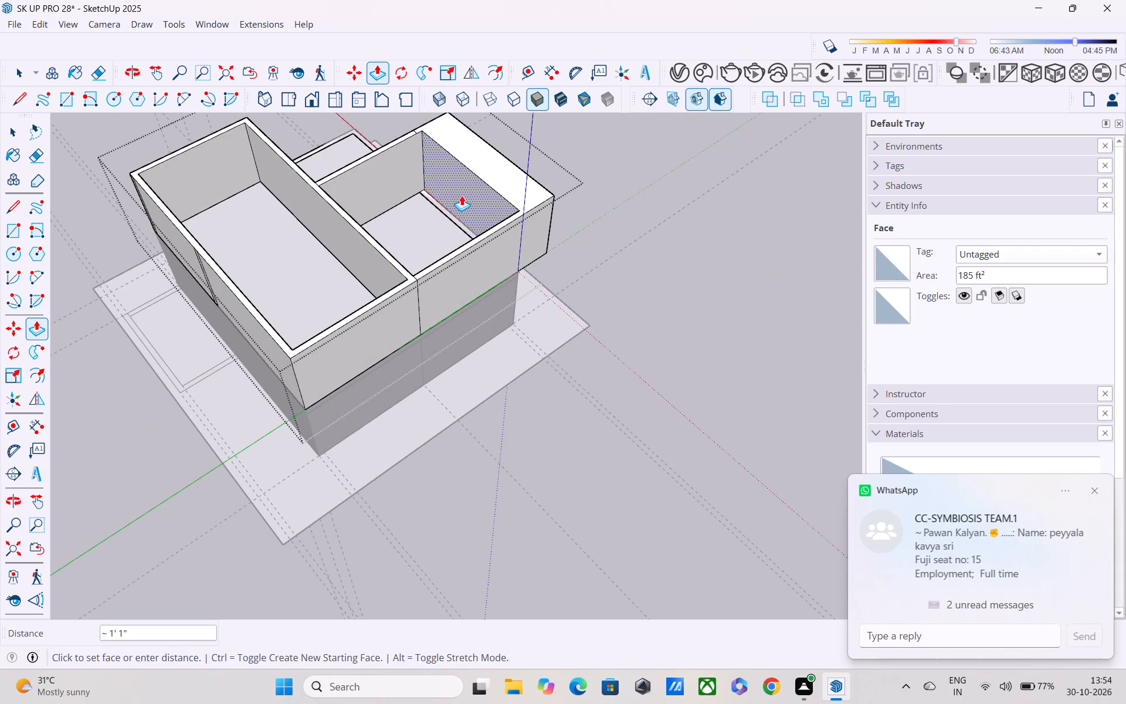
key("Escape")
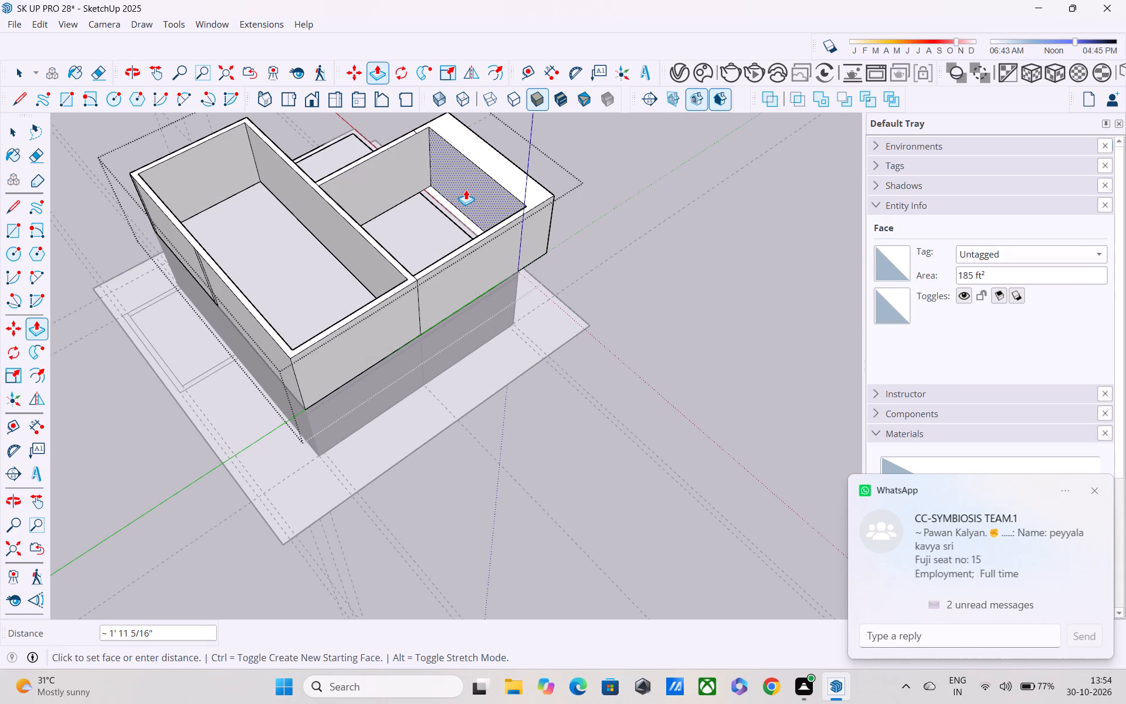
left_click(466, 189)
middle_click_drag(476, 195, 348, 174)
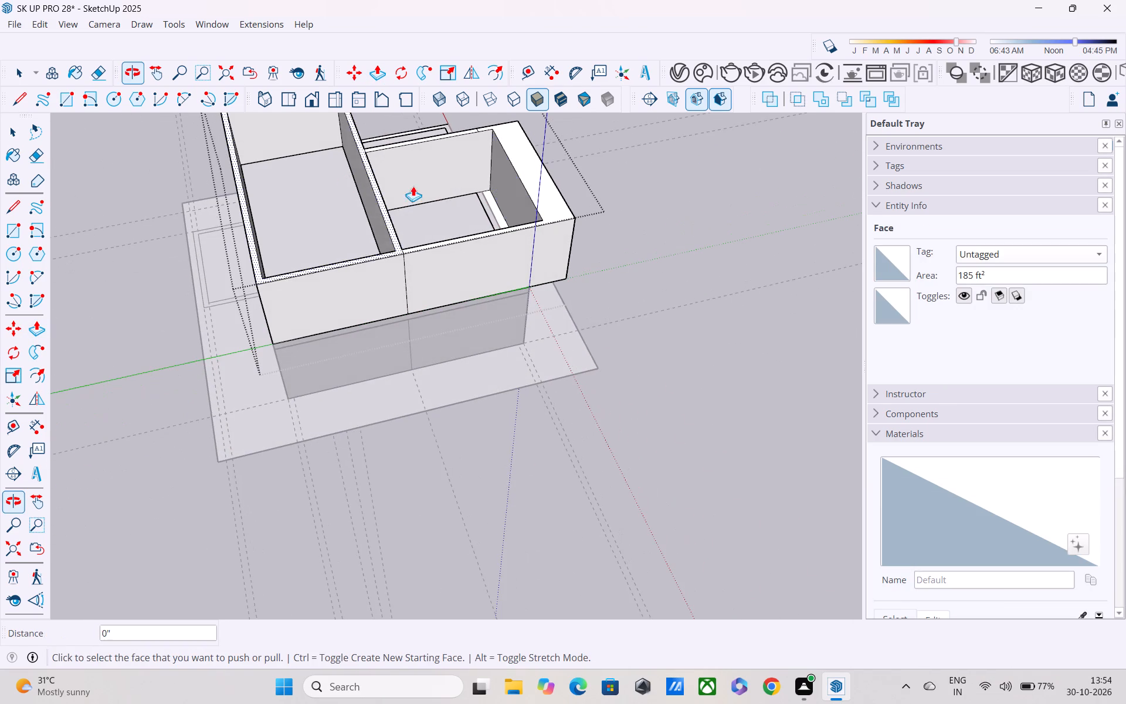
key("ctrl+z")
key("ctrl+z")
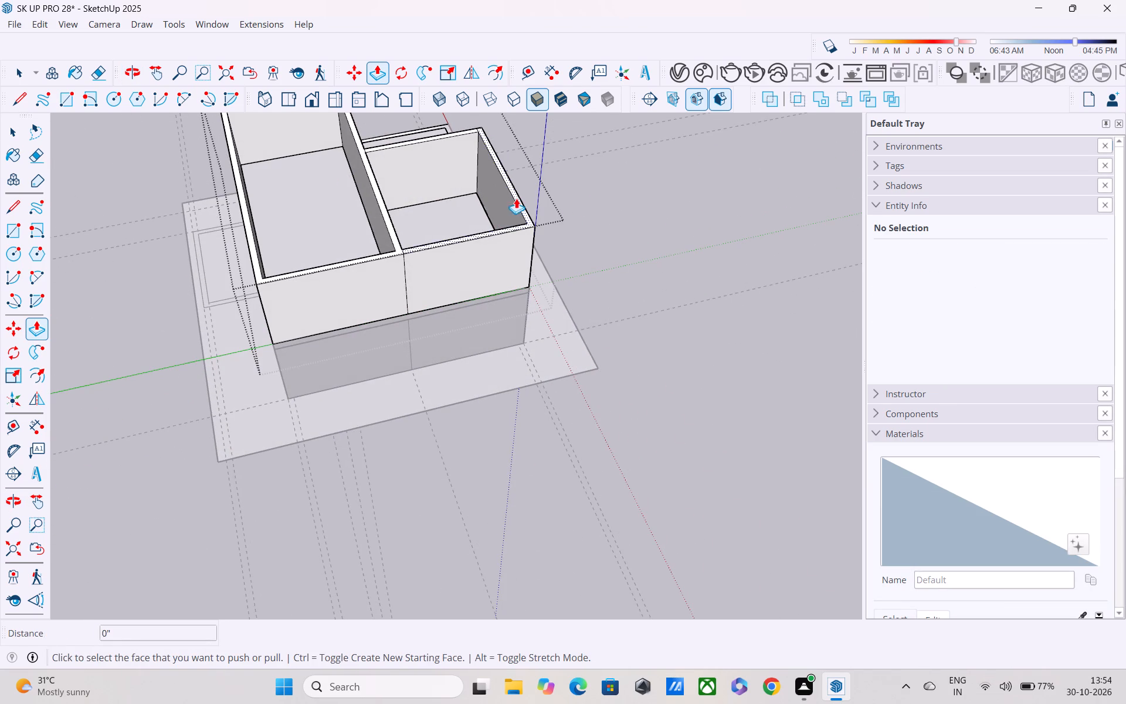
Push/Pull the outer face of the smaller upper room's end wall outward 5' past the ground-floor wall.
middle_click_drag(514, 198, 283, 77)
left_click(512, 197)
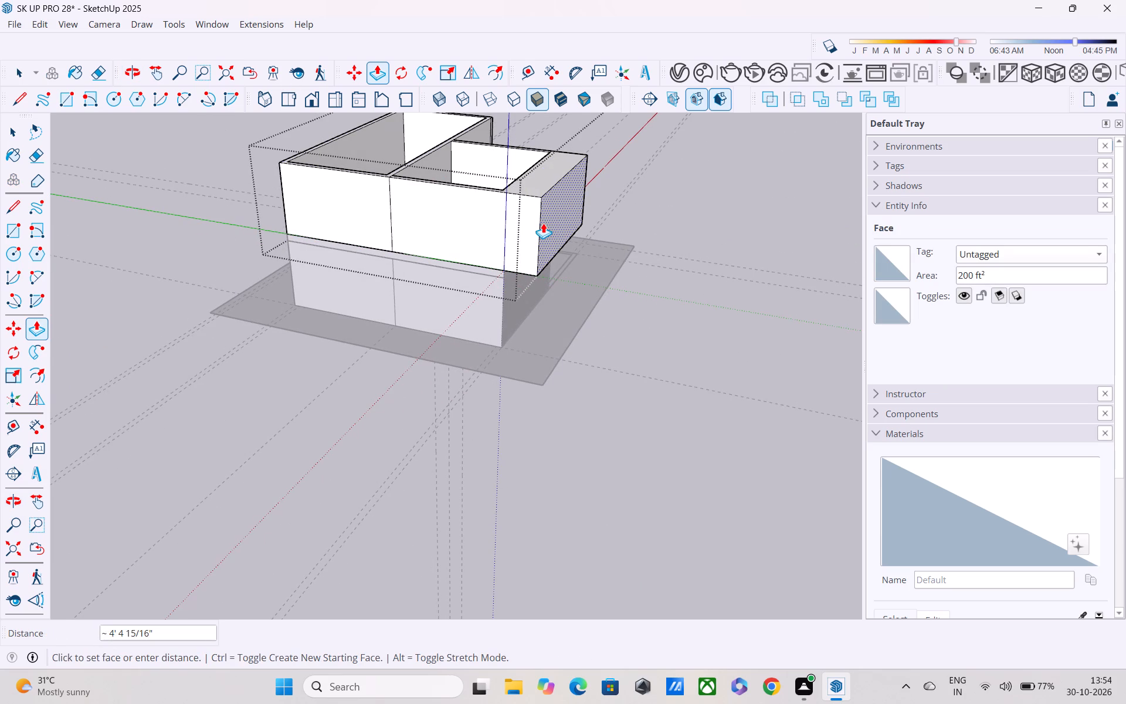
type("5'")
key("Return")
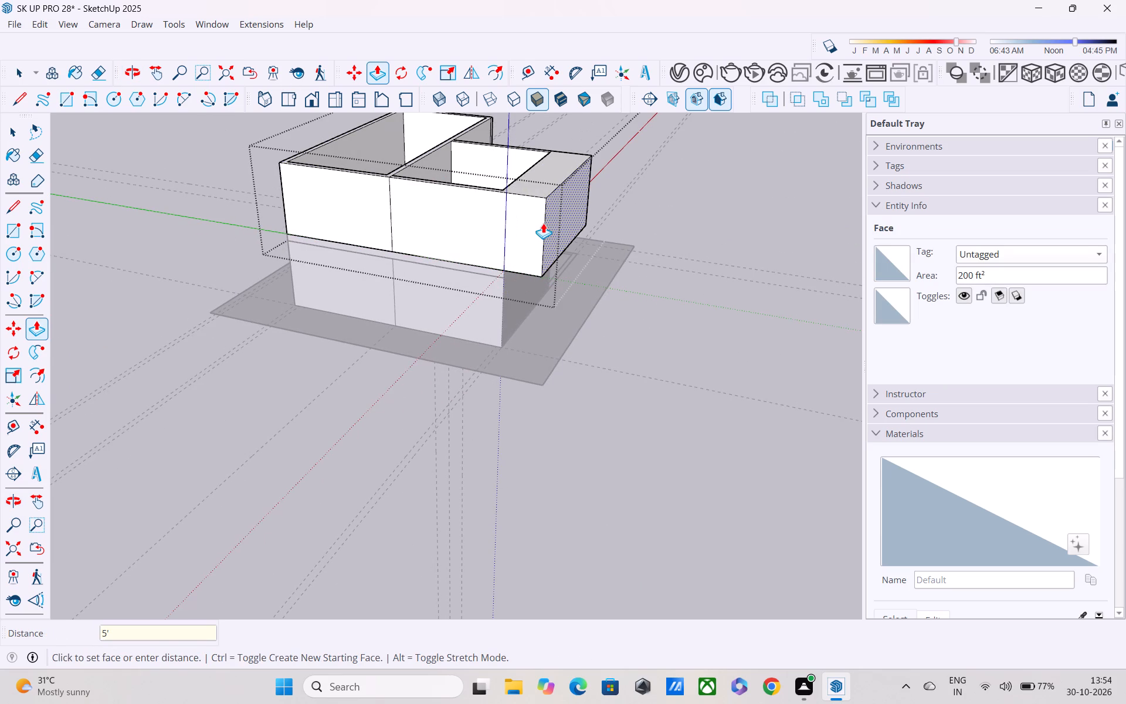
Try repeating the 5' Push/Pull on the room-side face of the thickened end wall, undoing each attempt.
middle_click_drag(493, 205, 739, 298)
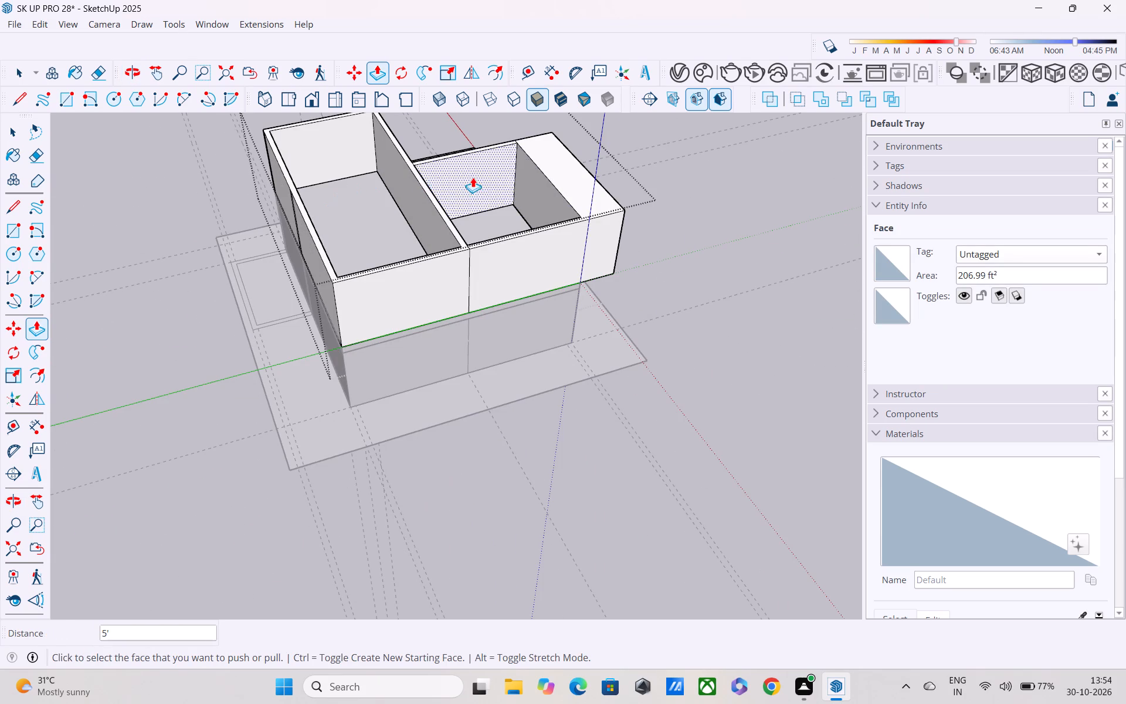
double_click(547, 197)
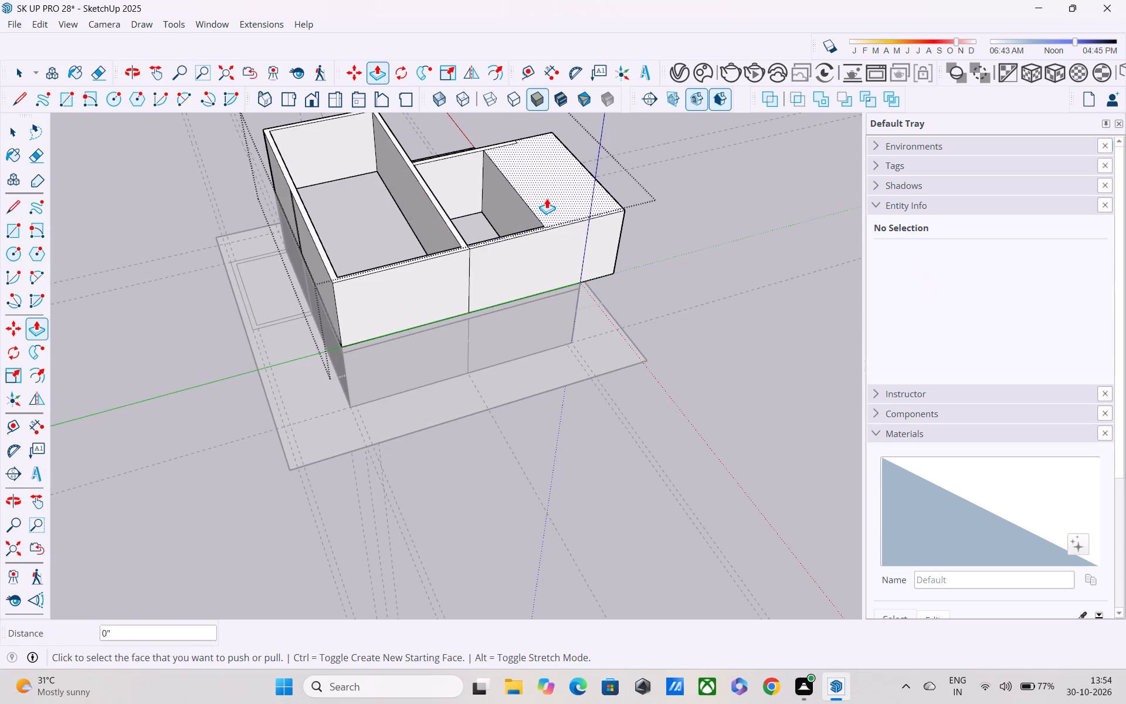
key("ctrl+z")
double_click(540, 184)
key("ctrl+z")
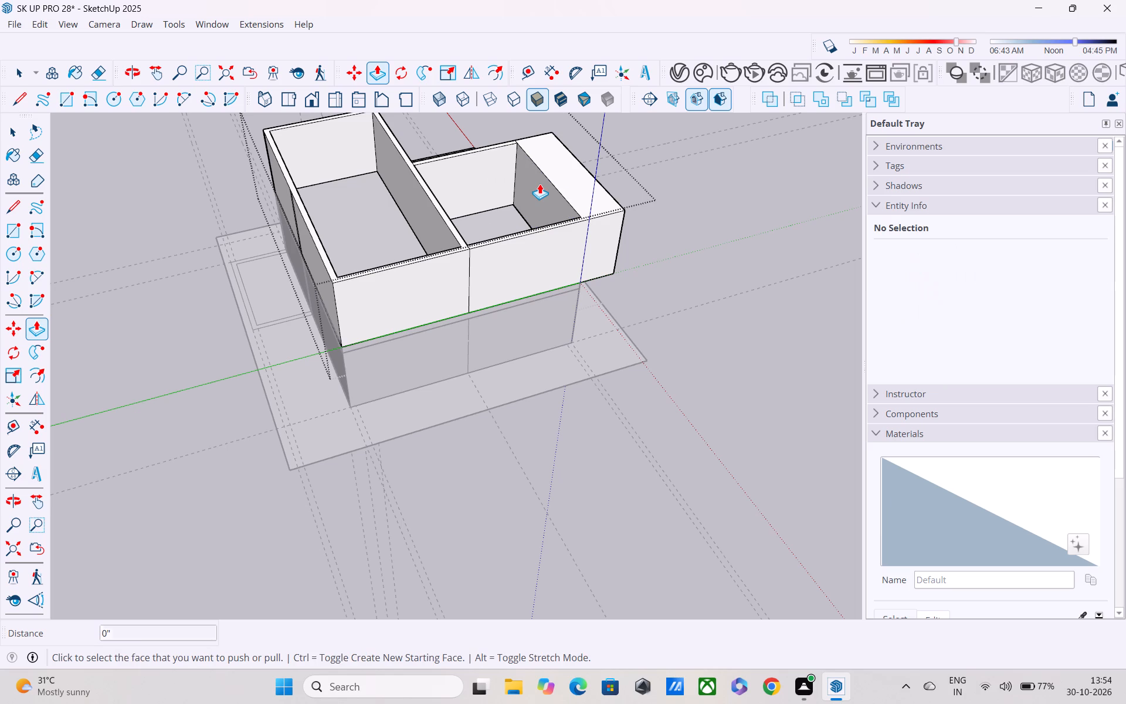
Push the room-side face of the thickened end wall outward 5' to restore its thickness and enlarge the room.
left_click(540, 184)
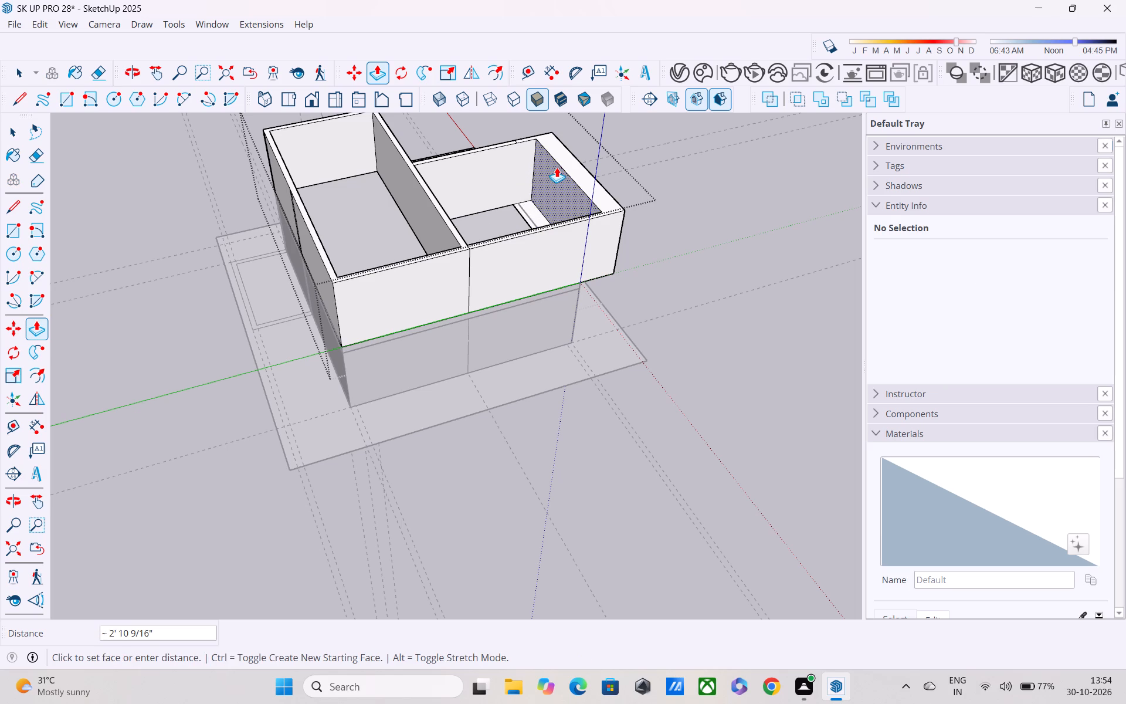
type("5'")
key("Return")
scroll(557, 167, "up", 1)
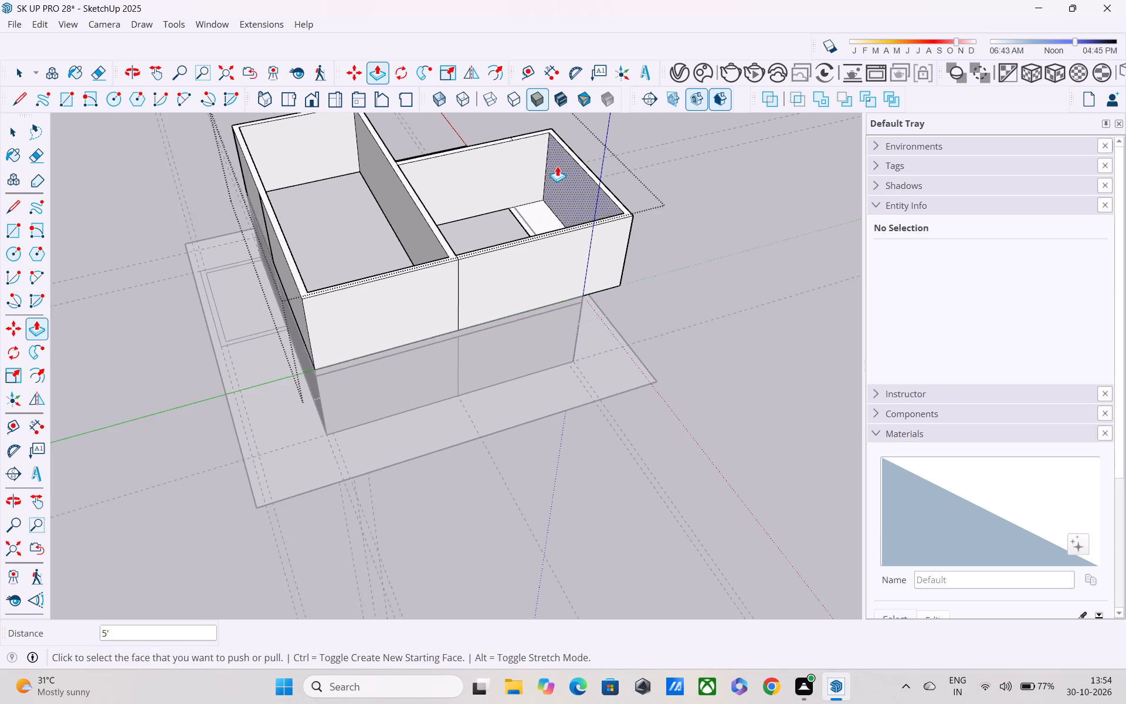
Examine the extended upper room and its overhang's underside from above, below and eye level.
scroll(557, 166, "down", 1)
middle_click_drag(551, 165, 76, 0)
scroll(656, 369, "up", 2)
scroll(594, 253, "up", 3)
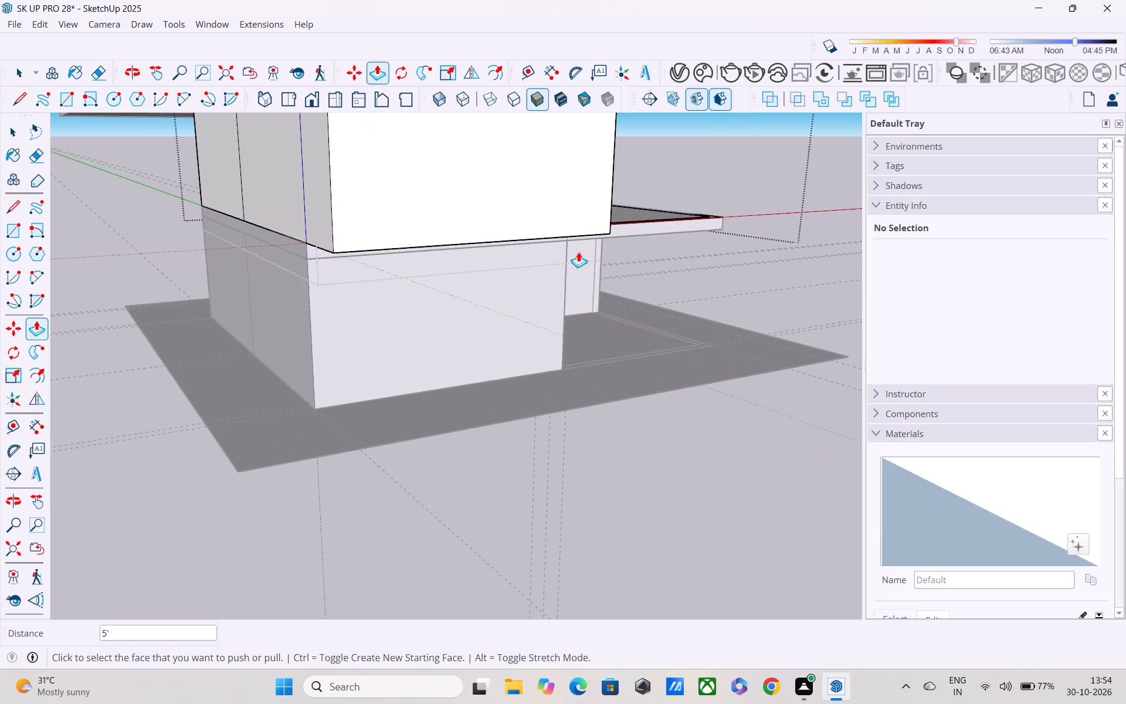
middle_click_drag(557, 248, 581, 304)
scroll(581, 304, "down", 6)
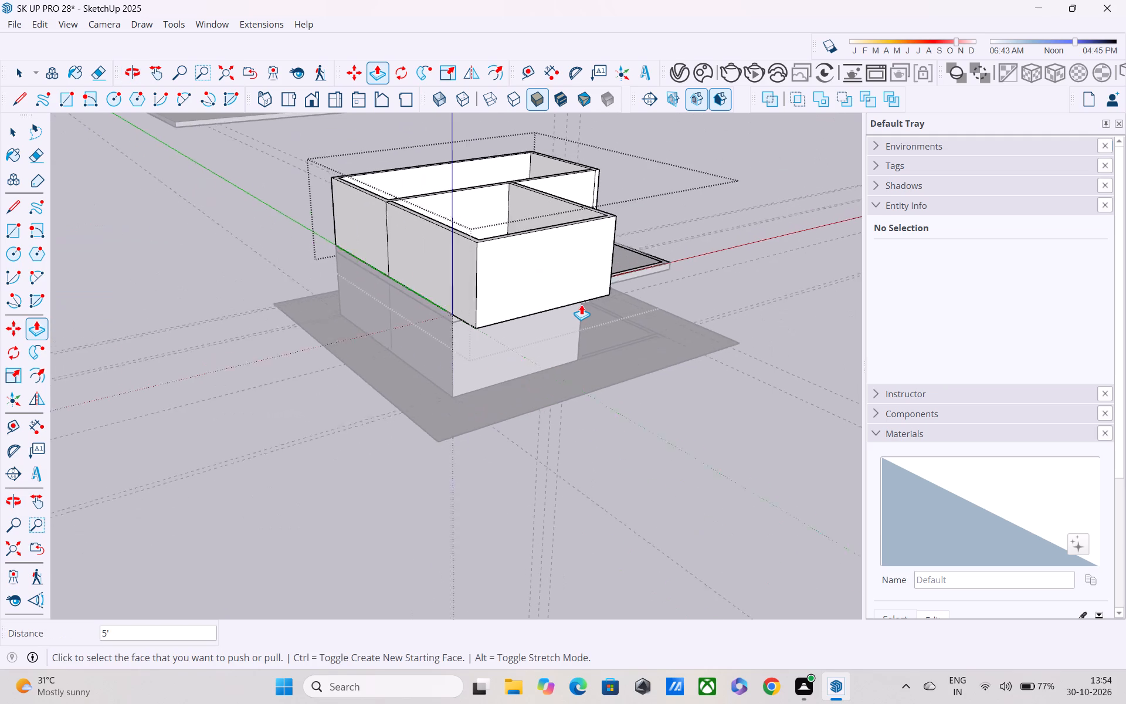
scroll(581, 304, "down", 4)
middle_click_drag(581, 305, 411, 275)
scroll(407, 275, "down", 4)
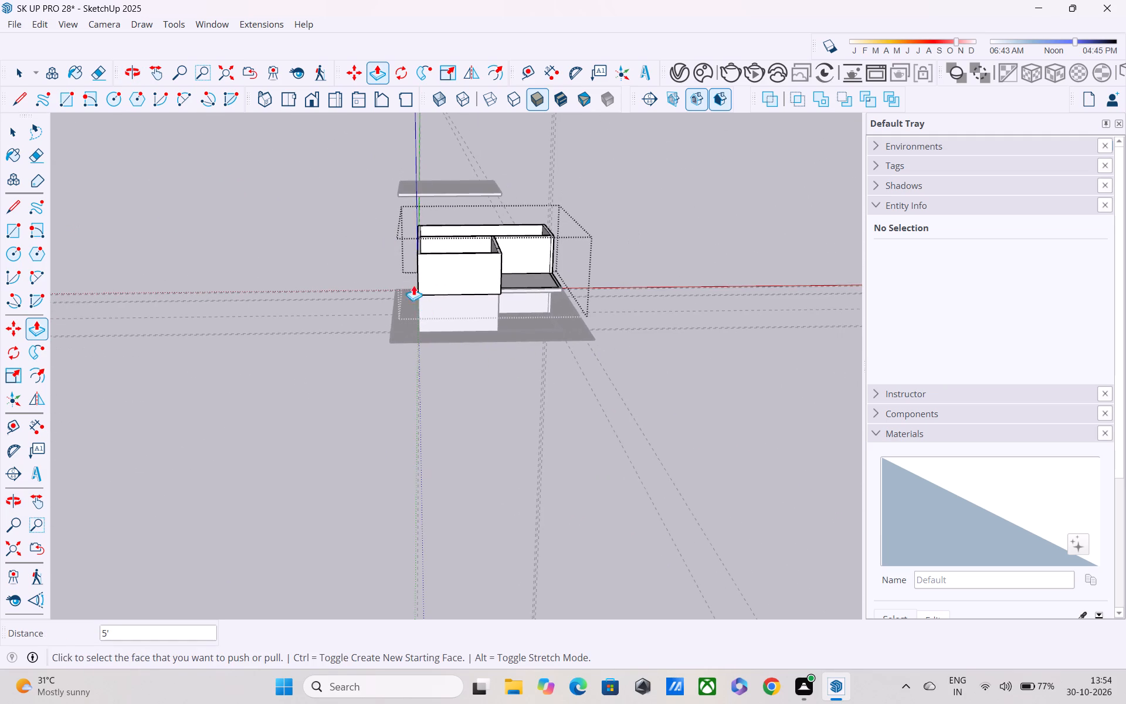
middle_click_drag(474, 341, 523, 464, "shift")
middle_click_drag(520, 441, 260, 307)
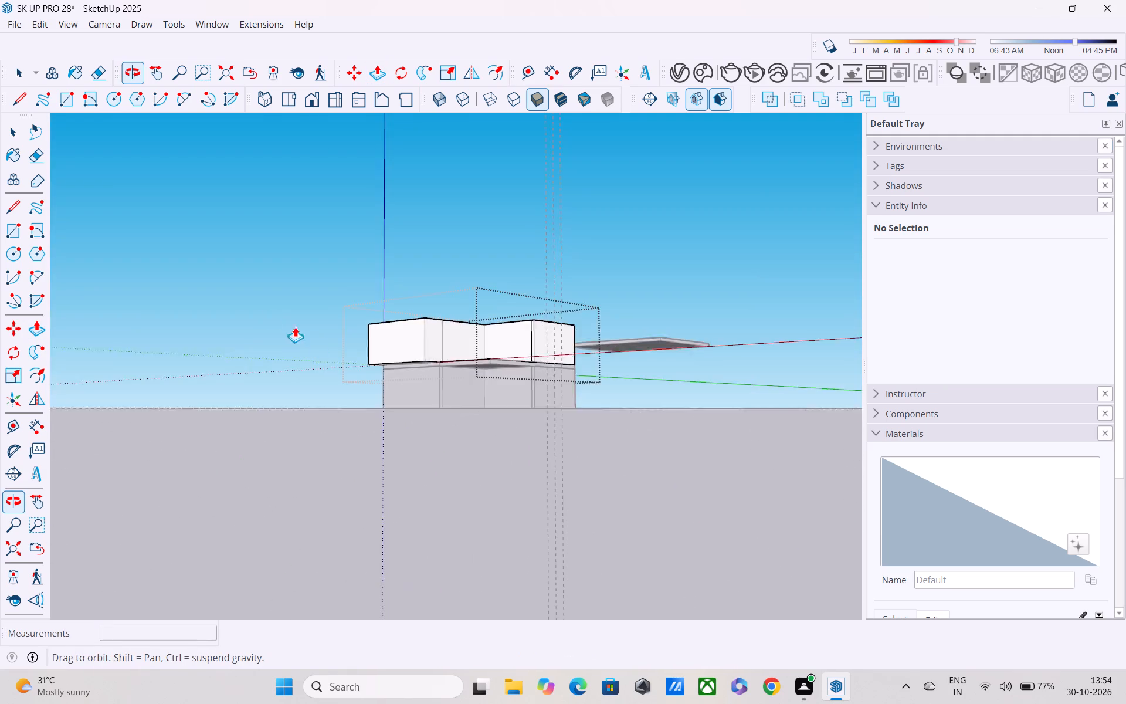
scroll(391, 371, "up", 8)
middle_click_drag(396, 337, 357, 272)
scroll(423, 333, "up", 8)
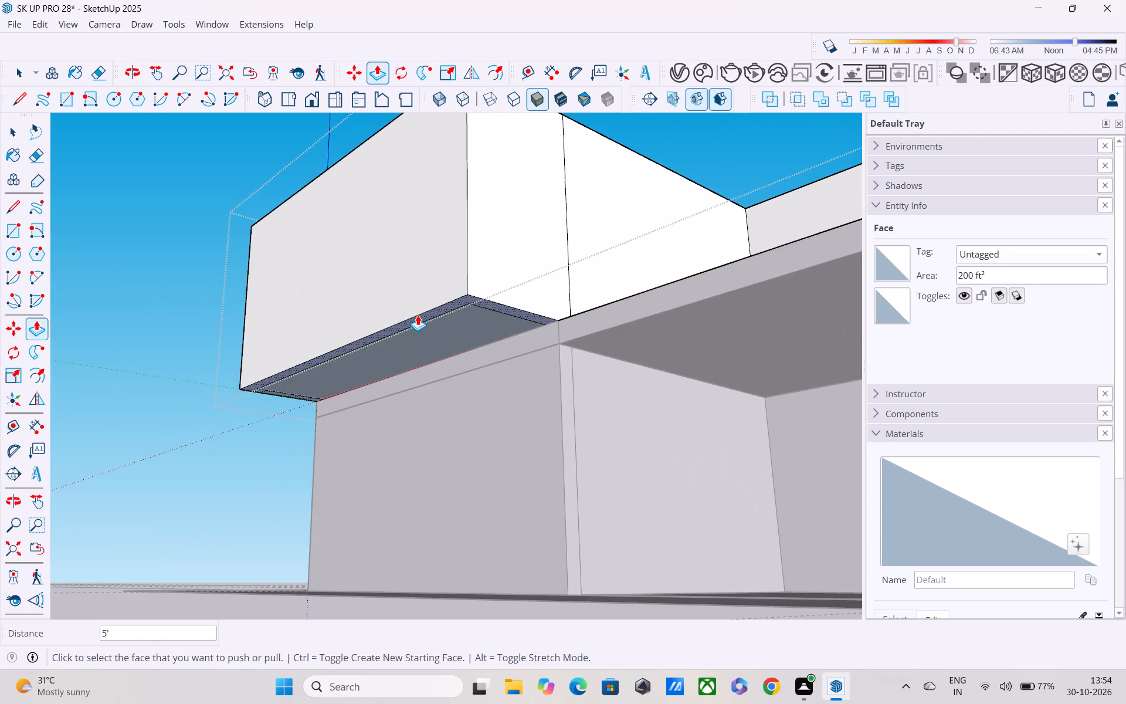
middle_click_drag(413, 311, 397, 292)
scroll(397, 293, "up", 3)
key("space")
scroll(590, 504, "down", 4)
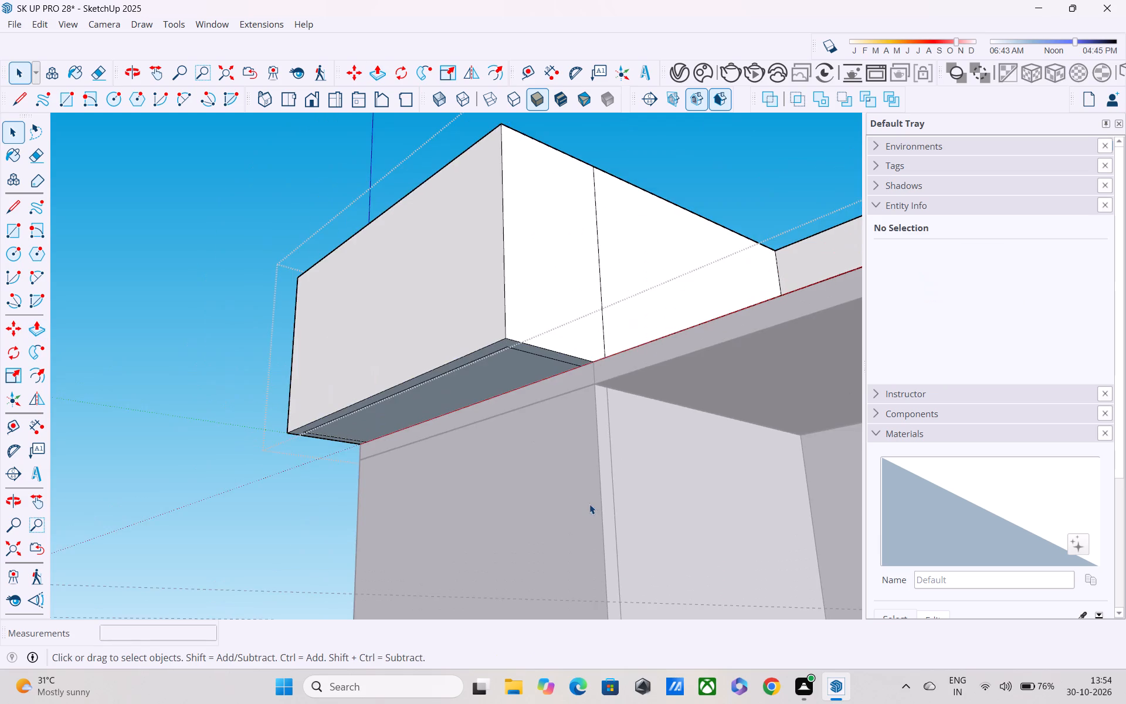
middle_click_drag(514, 546, 477, 544)
scroll(481, 540, "up", 1)
scroll(483, 539, "down", 5)
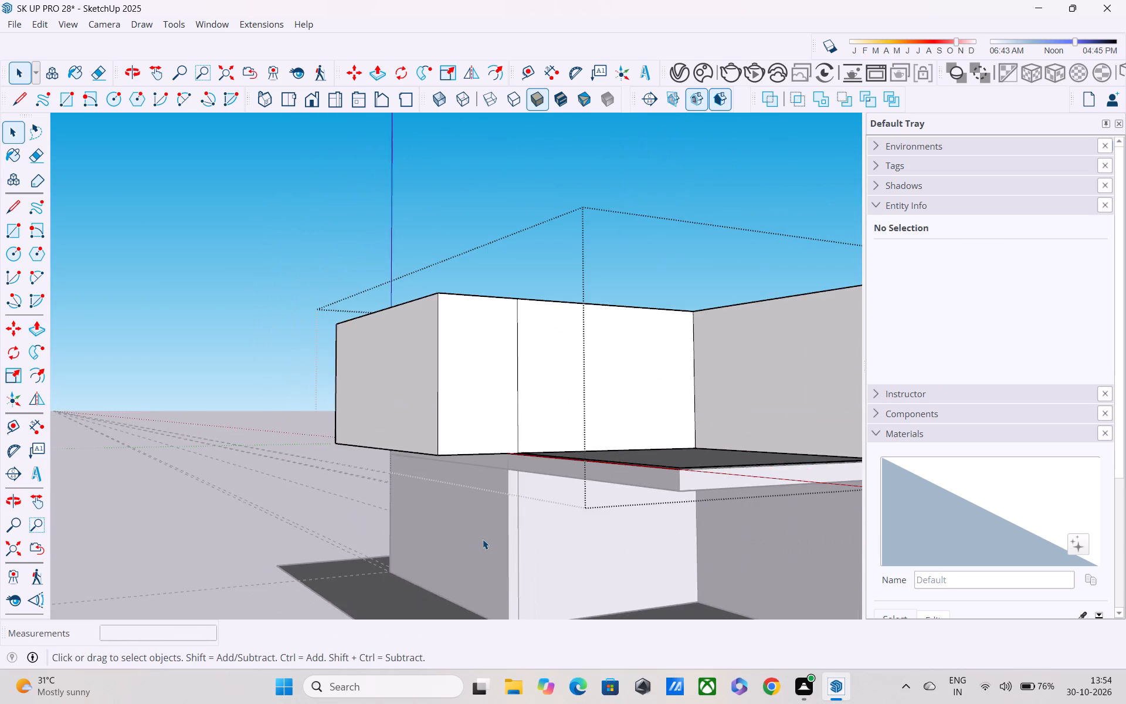
scroll(483, 539, "up", 1)
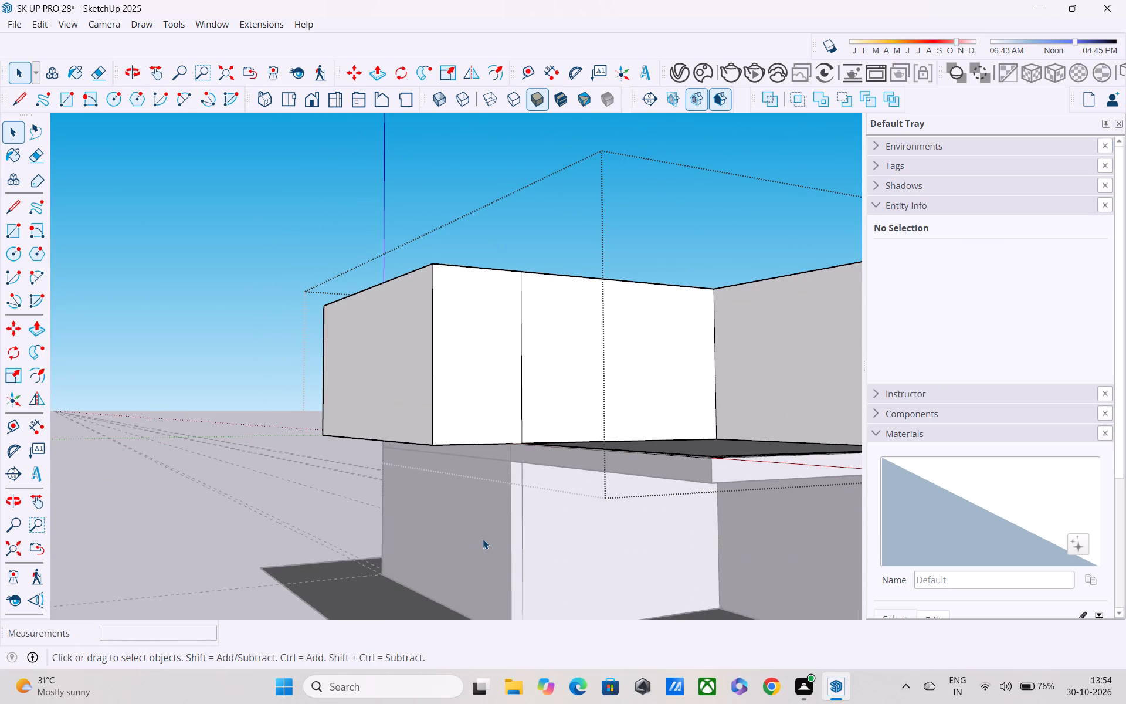
scroll(484, 543, "down", 5)
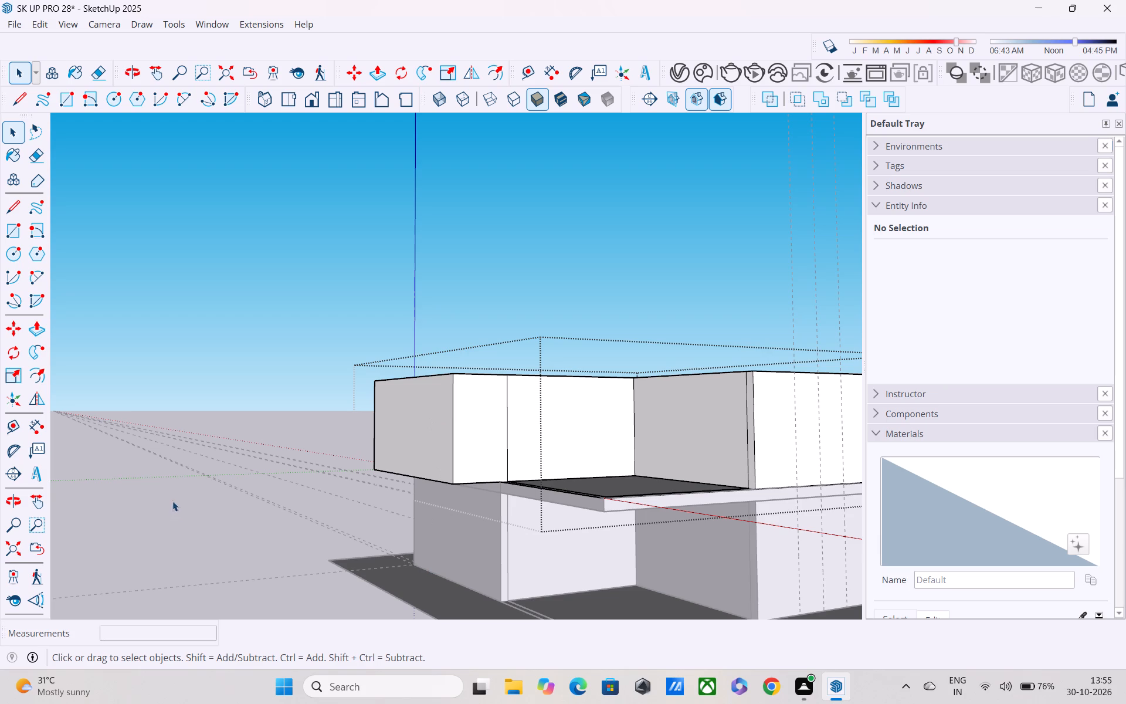
Finish editing the upper-floor walls group.
left_click(164, 498)
key("space")
left_click(164, 499)
left_click(186, 537)
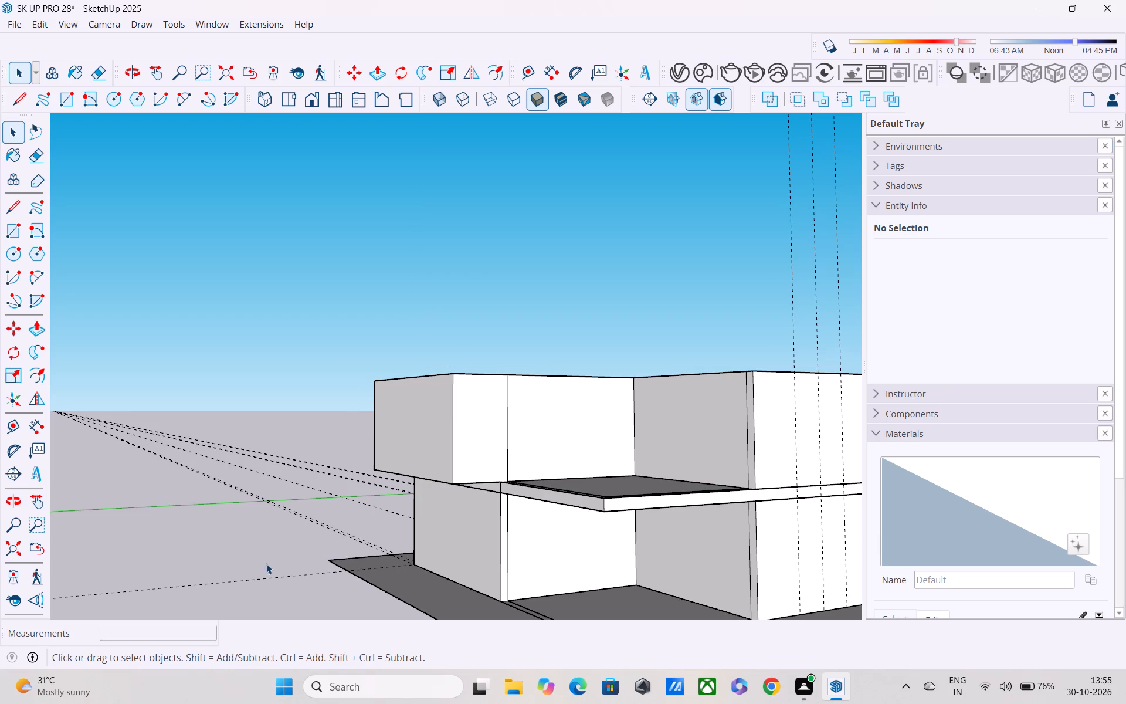
Examine how the extended upper room, its open underside, the middle slab and the ground-floor walls meet.
middle_click_drag(302, 578, 523, 578)
scroll(530, 559, "down", 6)
middle_click_drag(686, 548, 453, 541)
scroll(453, 541, "up", 2)
scroll(442, 534, "down", 2)
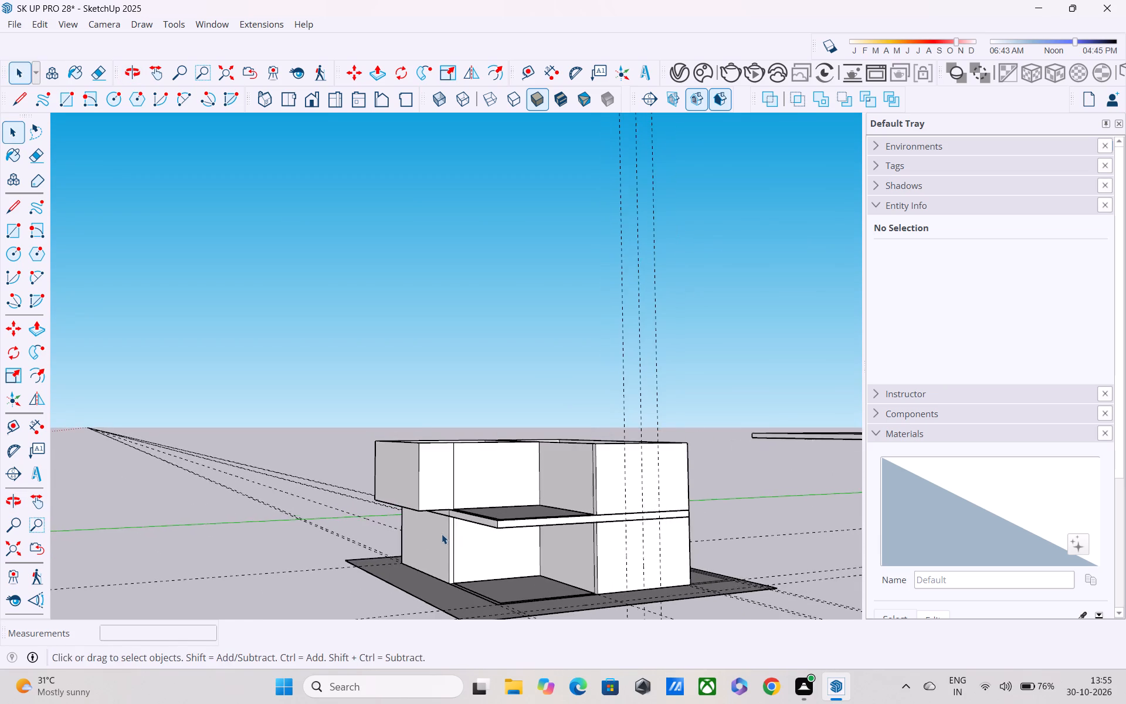
middle_click_drag(442, 534, 593, 543)
scroll(593, 543, "up", 2)
scroll(593, 541, "down", 5)
scroll(579, 527, "up", 4)
scroll(510, 492, "up", 3)
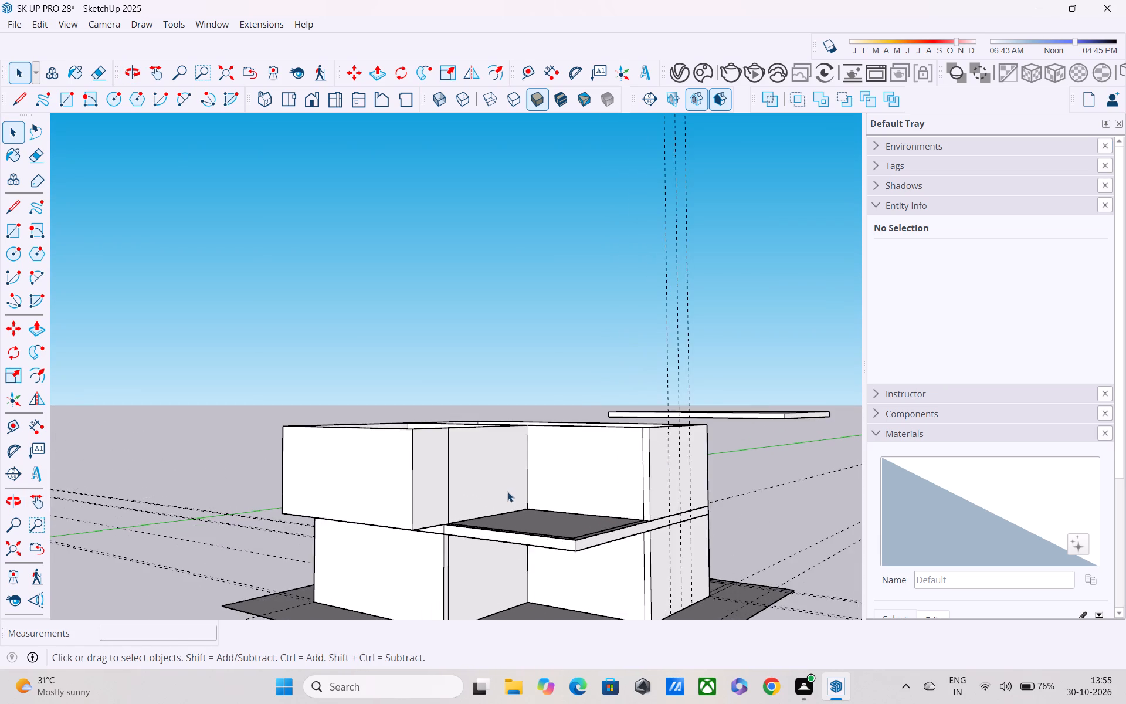
middle_click_drag(498, 495, 405, 478)
scroll(404, 478, "up", 11)
scroll(357, 526, "up", 2)
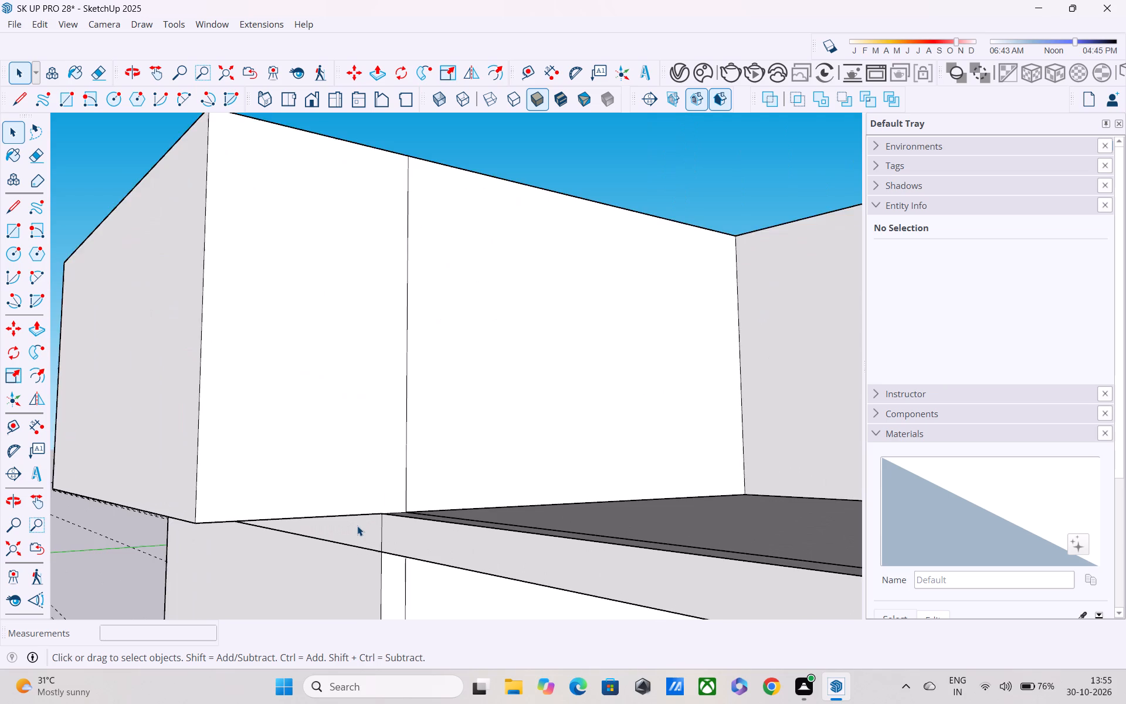
scroll(357, 526, "down", 6)
middle_click_drag(367, 515, 364, 482)
middle_click_drag(390, 606, 389, 506)
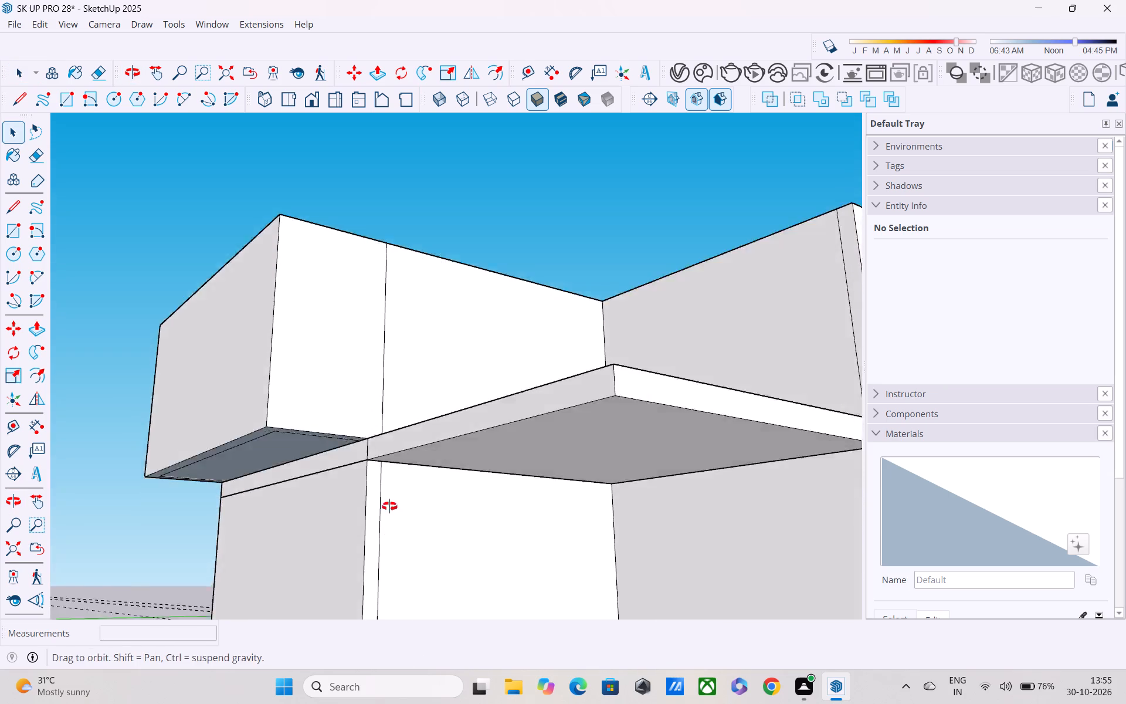
middle_click_drag(389, 506, 388, 499)
middle_click_drag(388, 531, 632, 586, "shift")
middle_click_drag(515, 539, 484, 631)
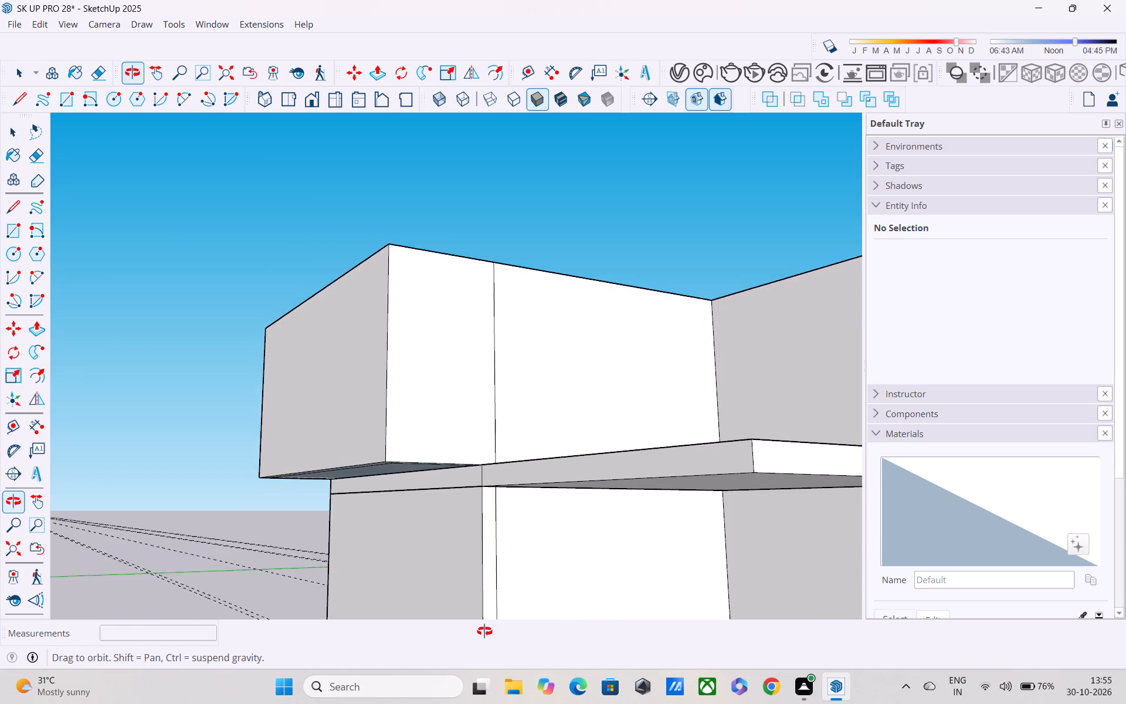
middle_click_drag(484, 631, 432, 568)
middle_click_drag(426, 561, 659, 703)
middle_click_drag(521, 262, 526, 421)
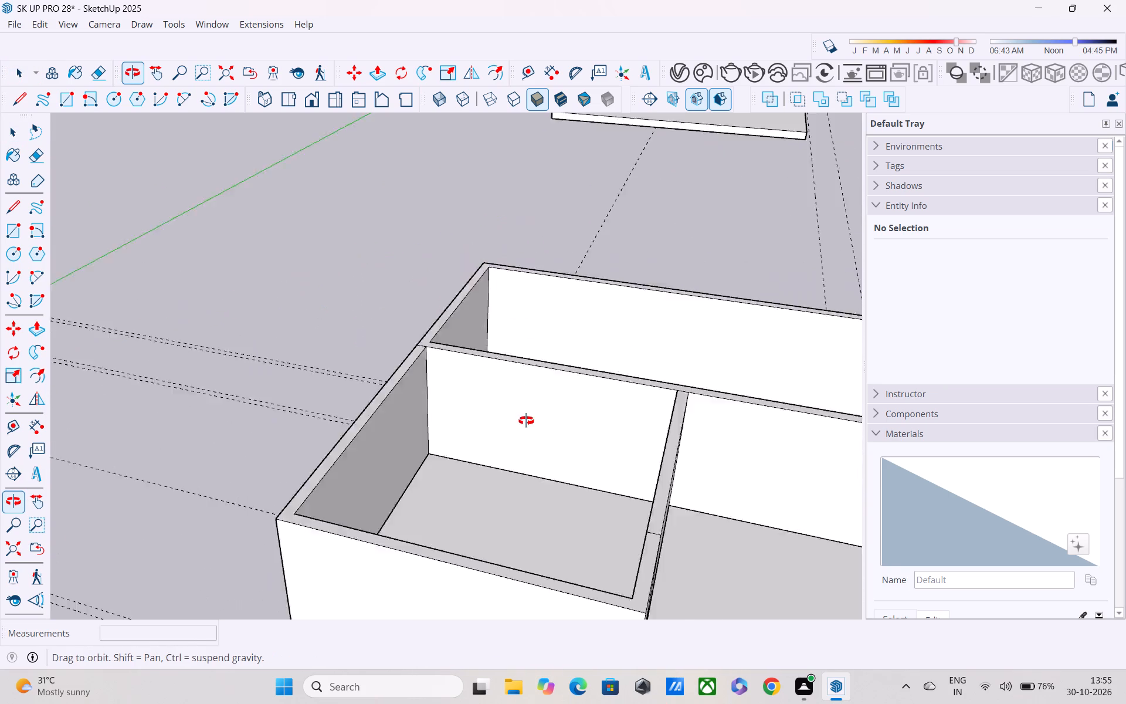
Examine the extended upper room and its overhang's underside from above, eye level and below.
middle_click_drag(526, 421, 484, 241)
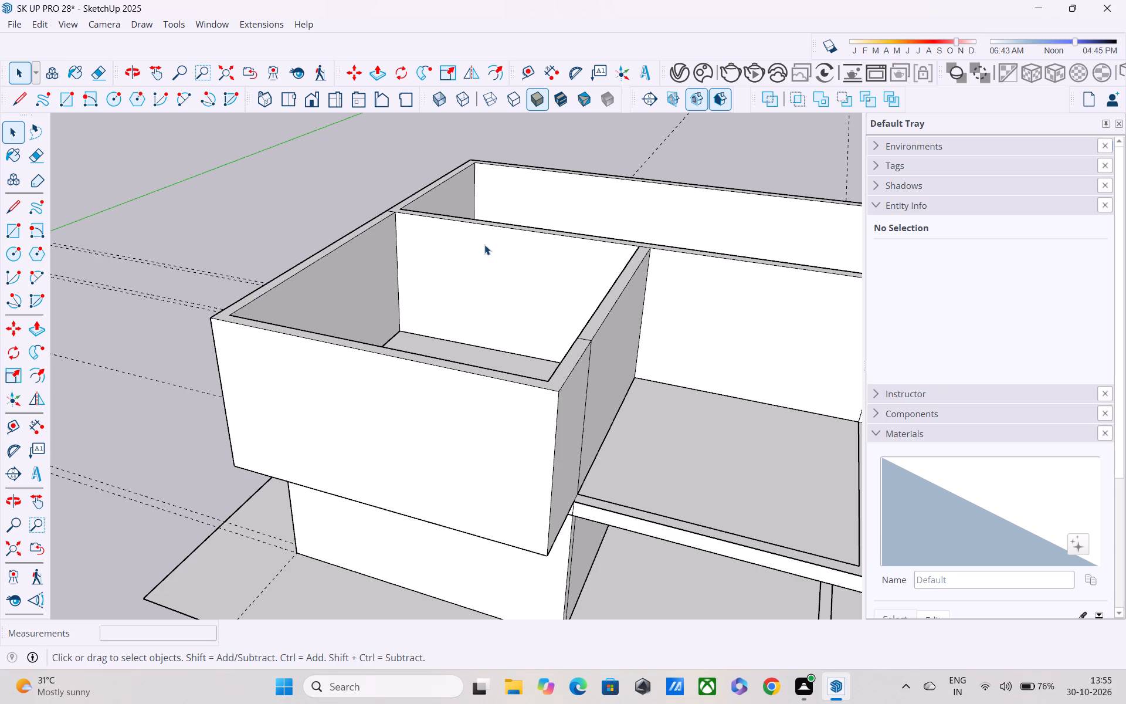
middle_click_drag(463, 373, 467, 446)
middle_click_drag(465, 461, 468, 350)
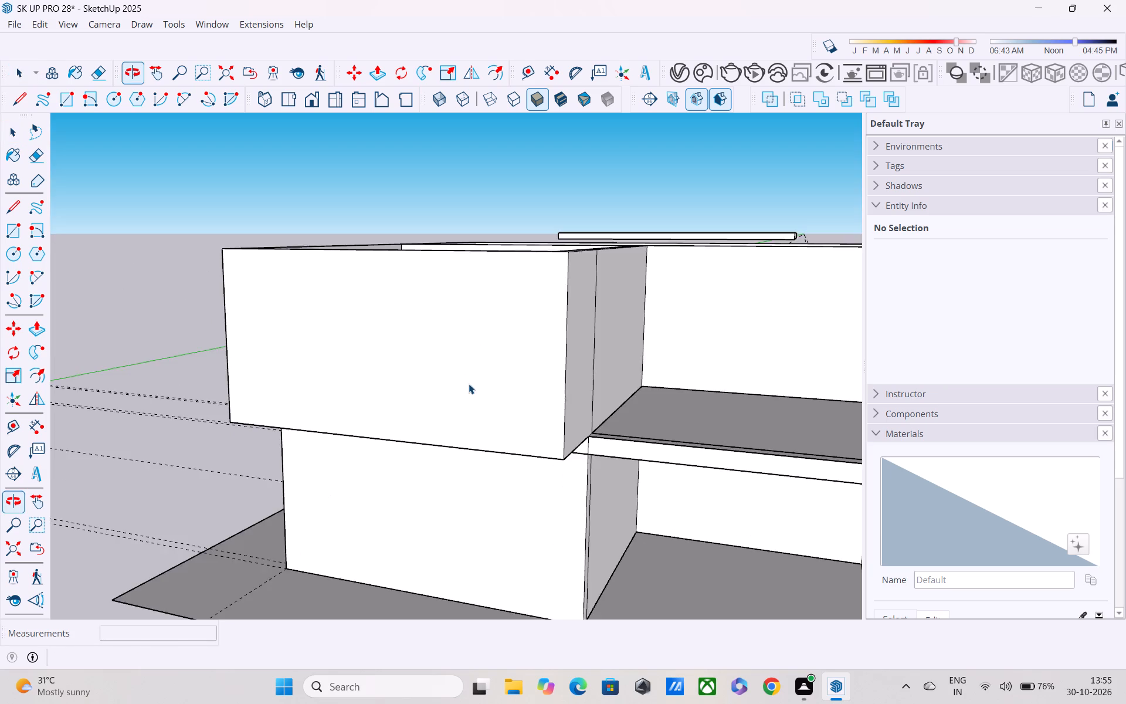
scroll(469, 424, "up", 1)
middle_click_drag(469, 424, 481, 446)
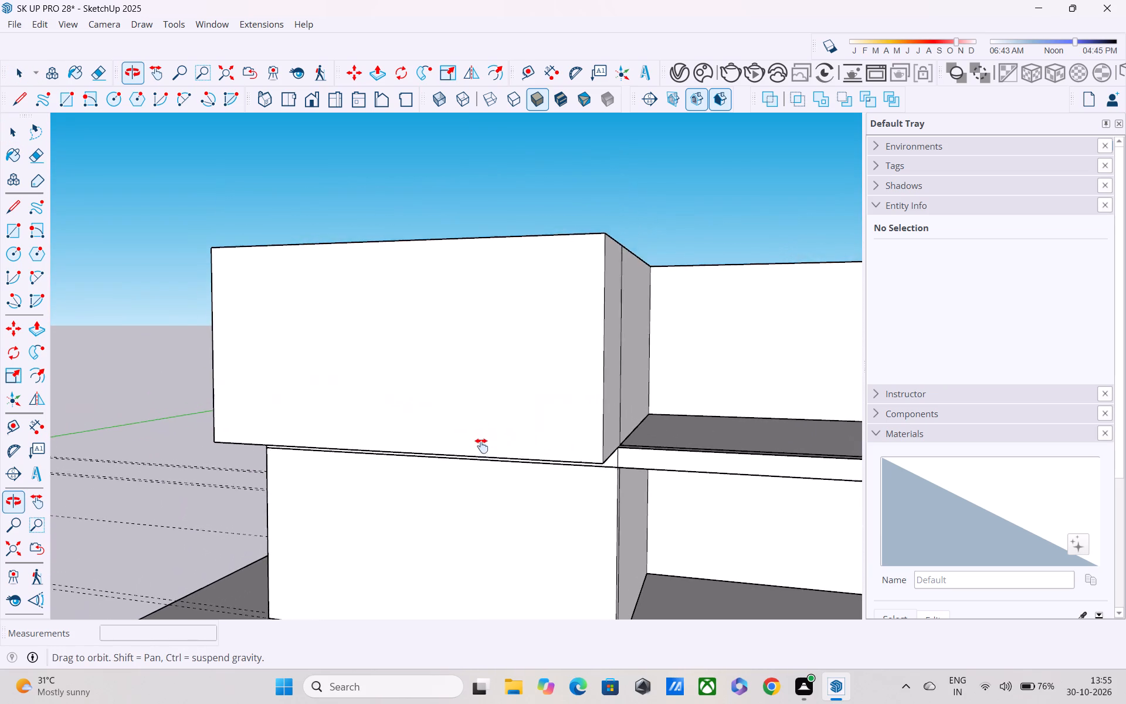
middle_click_drag(481, 446, 481, 446)
middle_click_drag(488, 456, 500, 289)
middle_click_drag(501, 284, 498, 424)
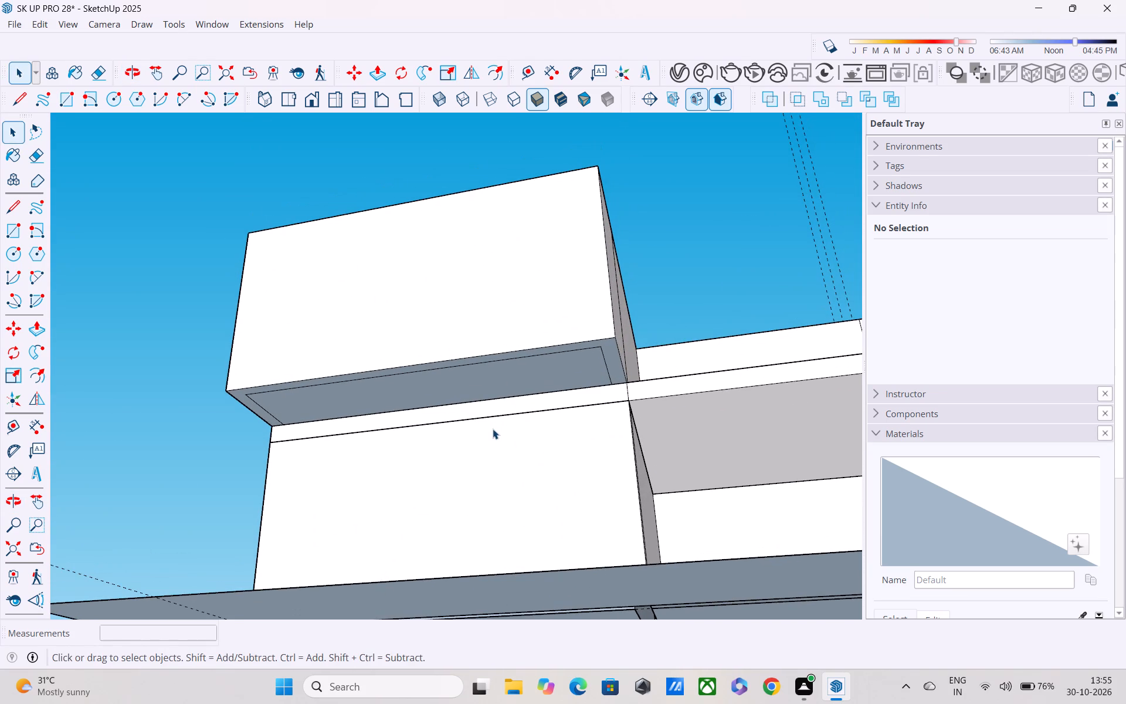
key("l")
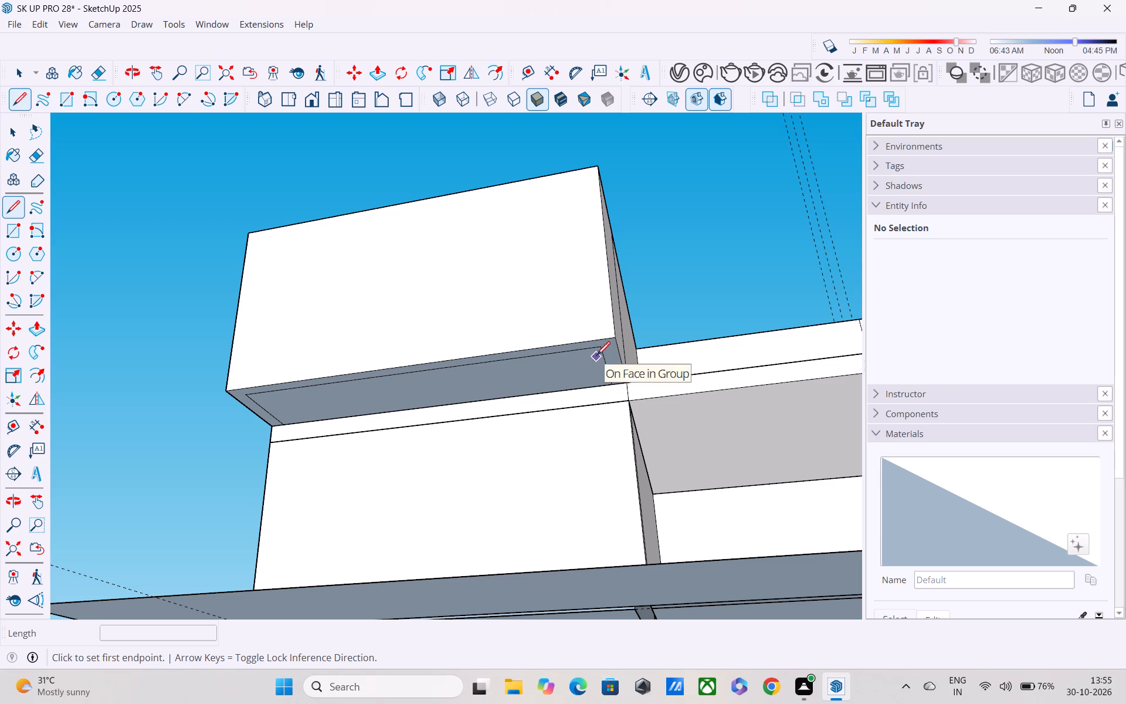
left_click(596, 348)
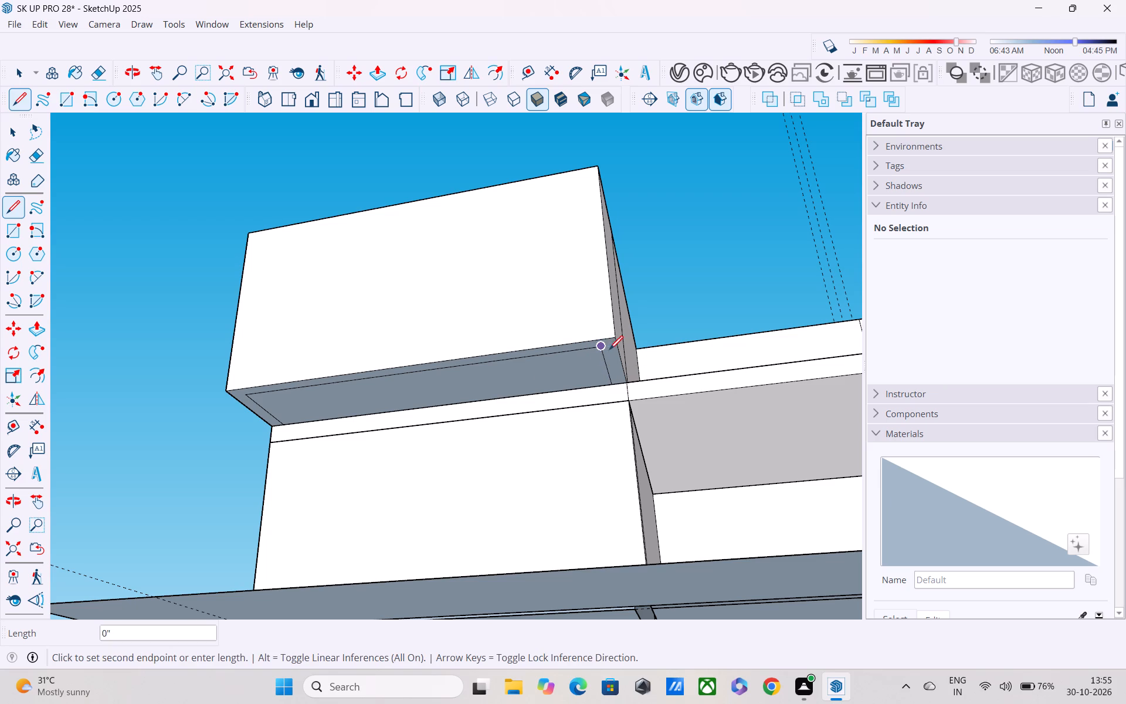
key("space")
Inside the upper-floor walls group, draw a 9" line across each side wall's underside at the end wall's inner corners.
double_click(592, 316)
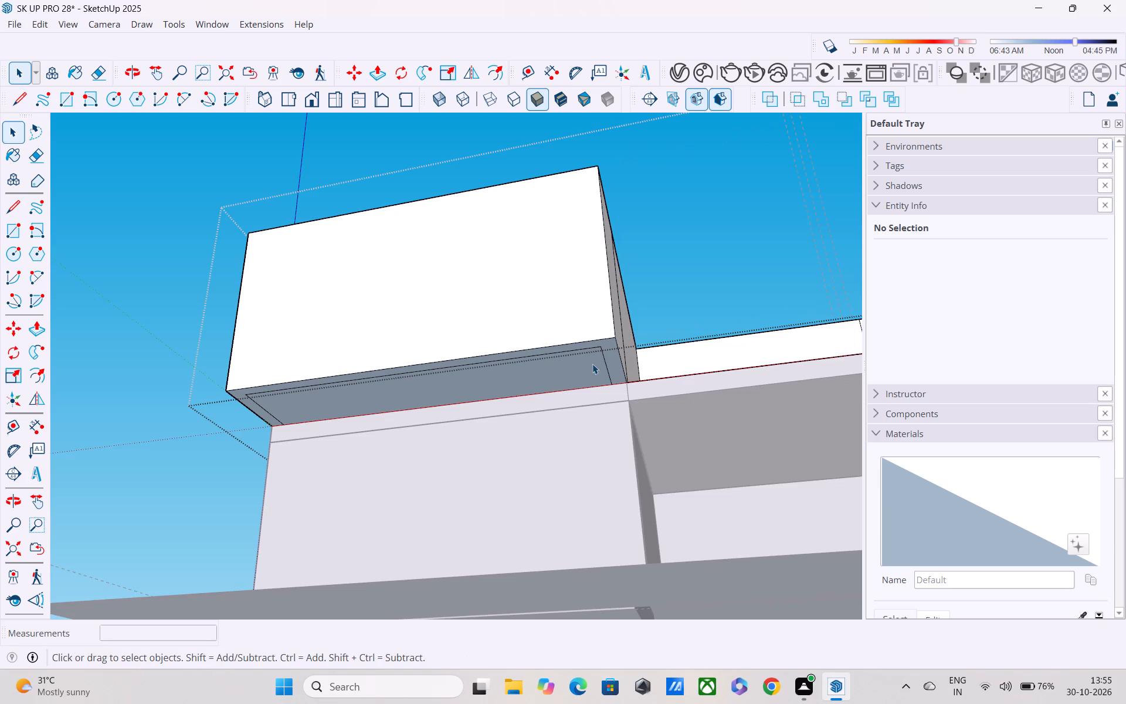
key("l")
scroll(592, 354, "up", 4)
left_click(601, 344)
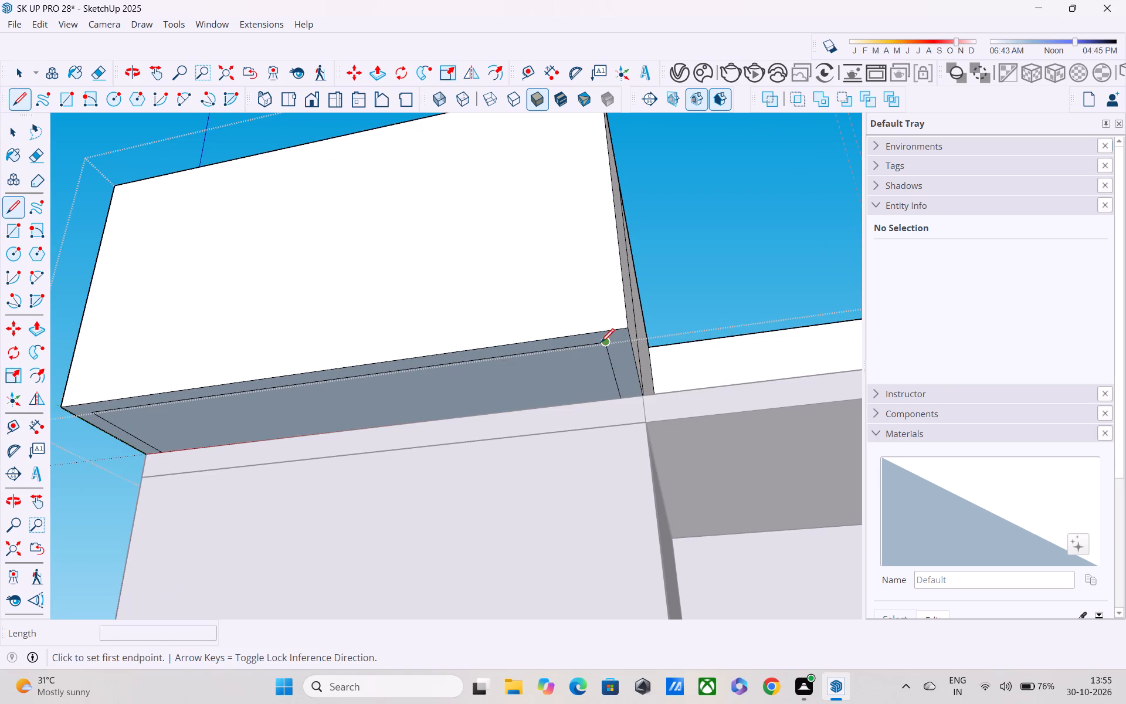
left_click(631, 341)
middle_click_drag(321, 371, 692, 383, "shift")
scroll(541, 421, "up", 4)
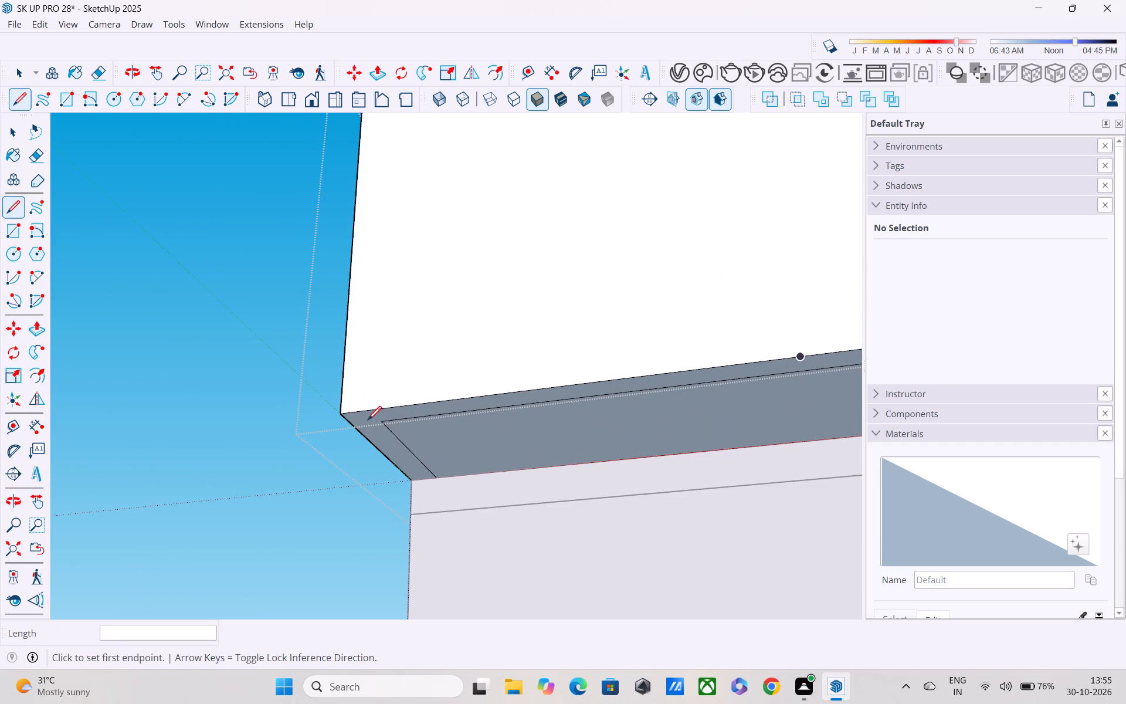
left_click(383, 426)
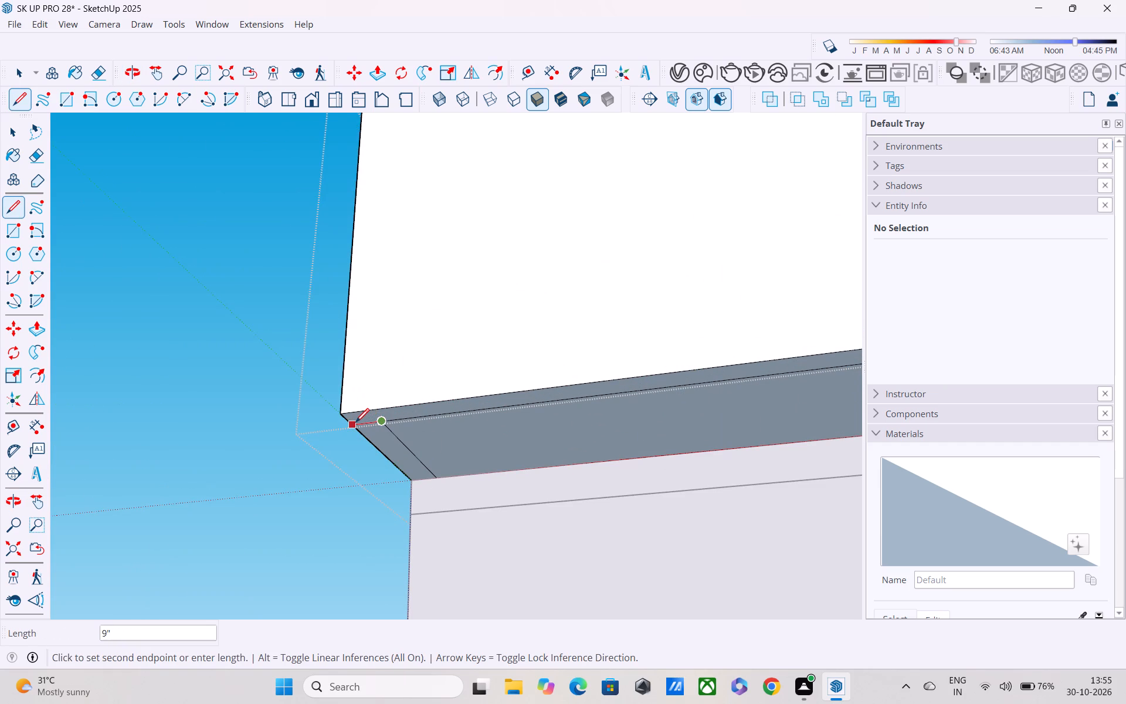
left_click(354, 423)
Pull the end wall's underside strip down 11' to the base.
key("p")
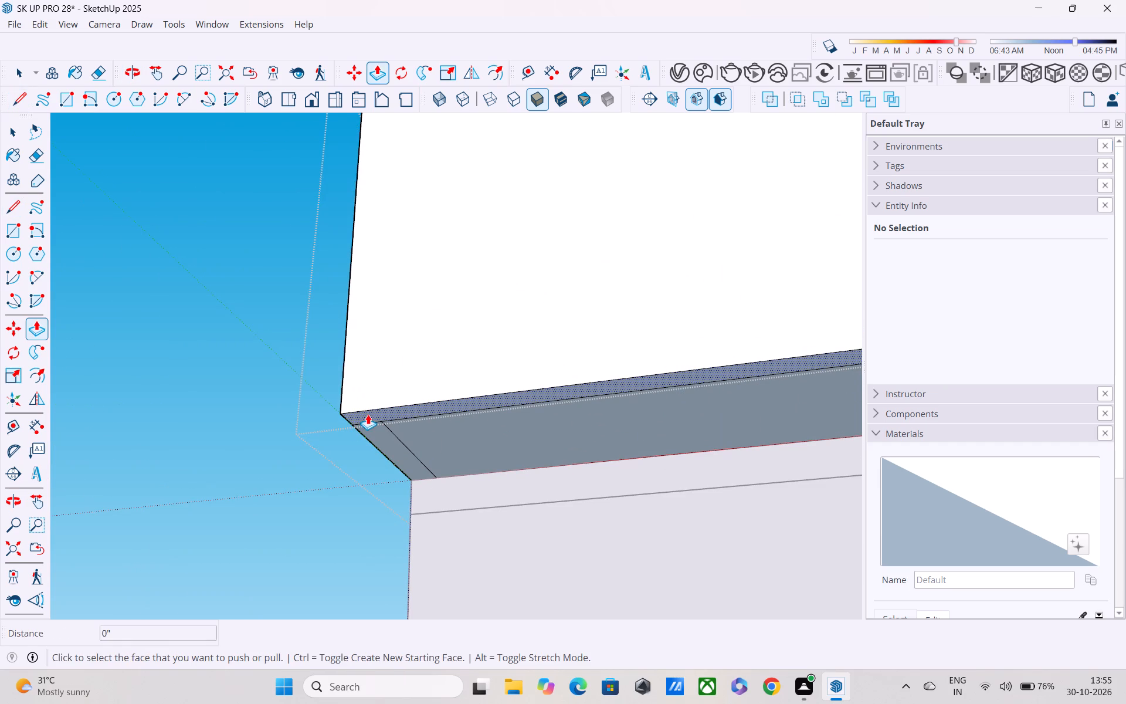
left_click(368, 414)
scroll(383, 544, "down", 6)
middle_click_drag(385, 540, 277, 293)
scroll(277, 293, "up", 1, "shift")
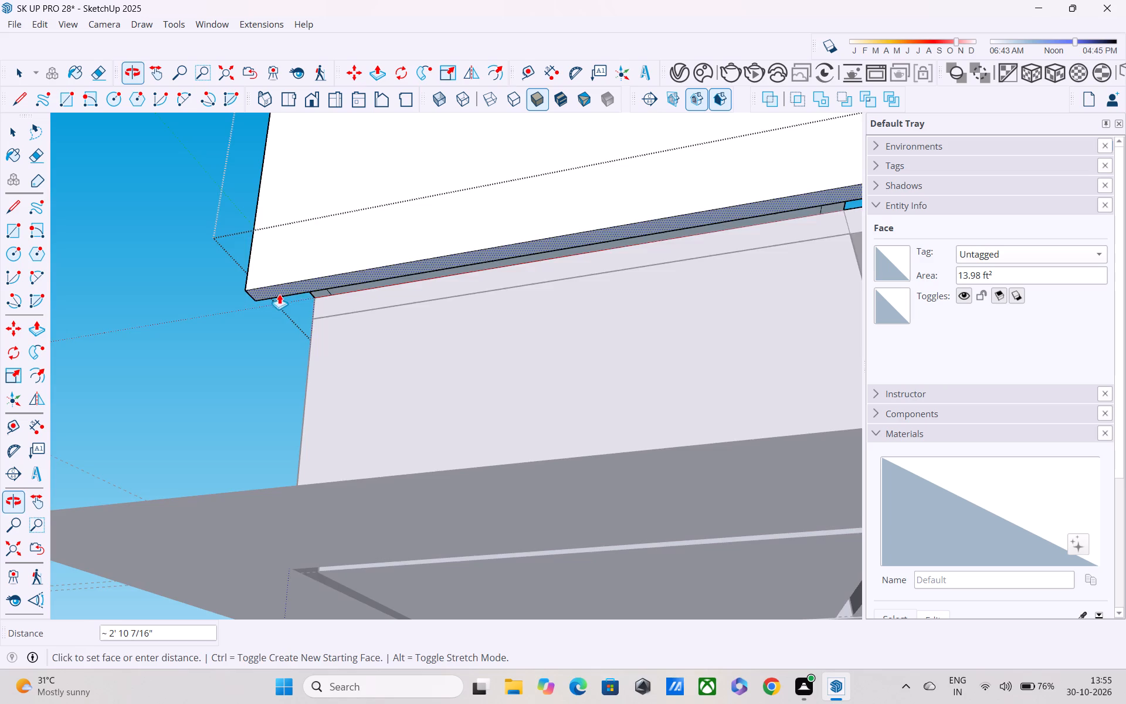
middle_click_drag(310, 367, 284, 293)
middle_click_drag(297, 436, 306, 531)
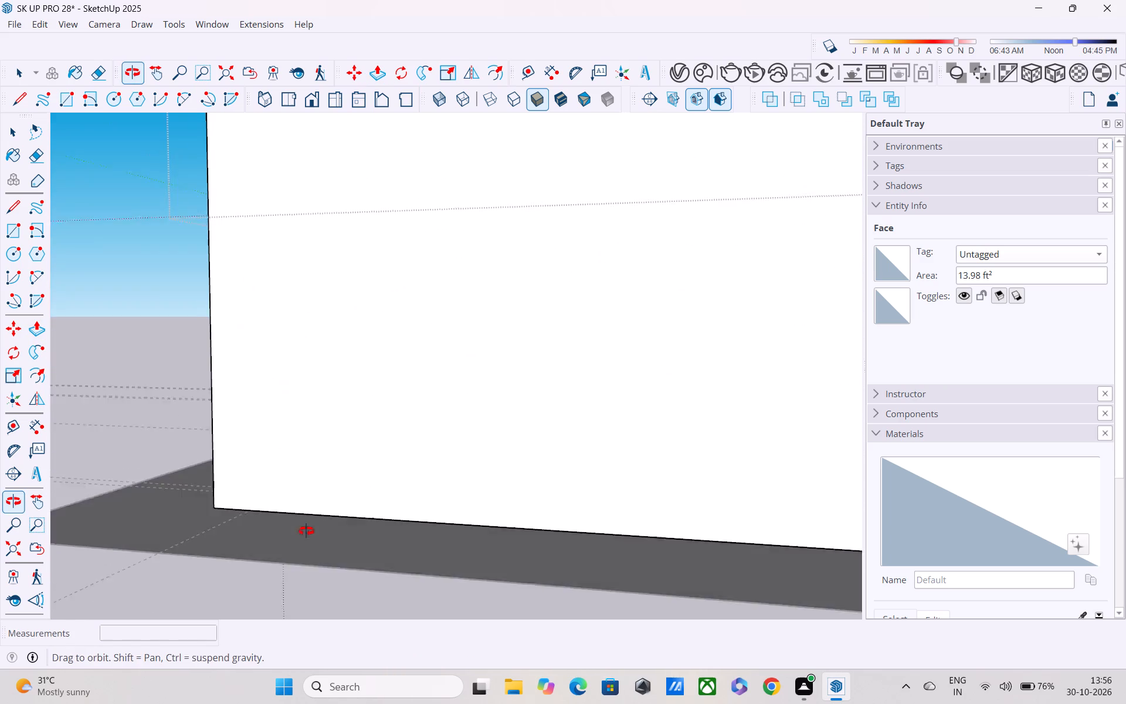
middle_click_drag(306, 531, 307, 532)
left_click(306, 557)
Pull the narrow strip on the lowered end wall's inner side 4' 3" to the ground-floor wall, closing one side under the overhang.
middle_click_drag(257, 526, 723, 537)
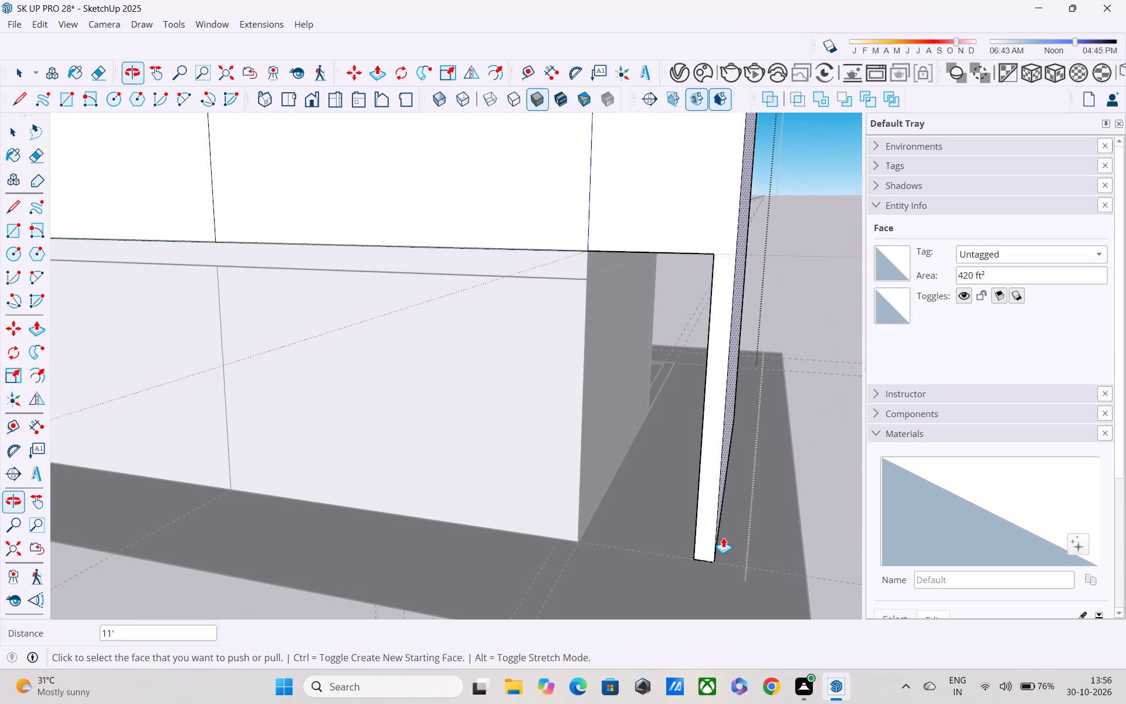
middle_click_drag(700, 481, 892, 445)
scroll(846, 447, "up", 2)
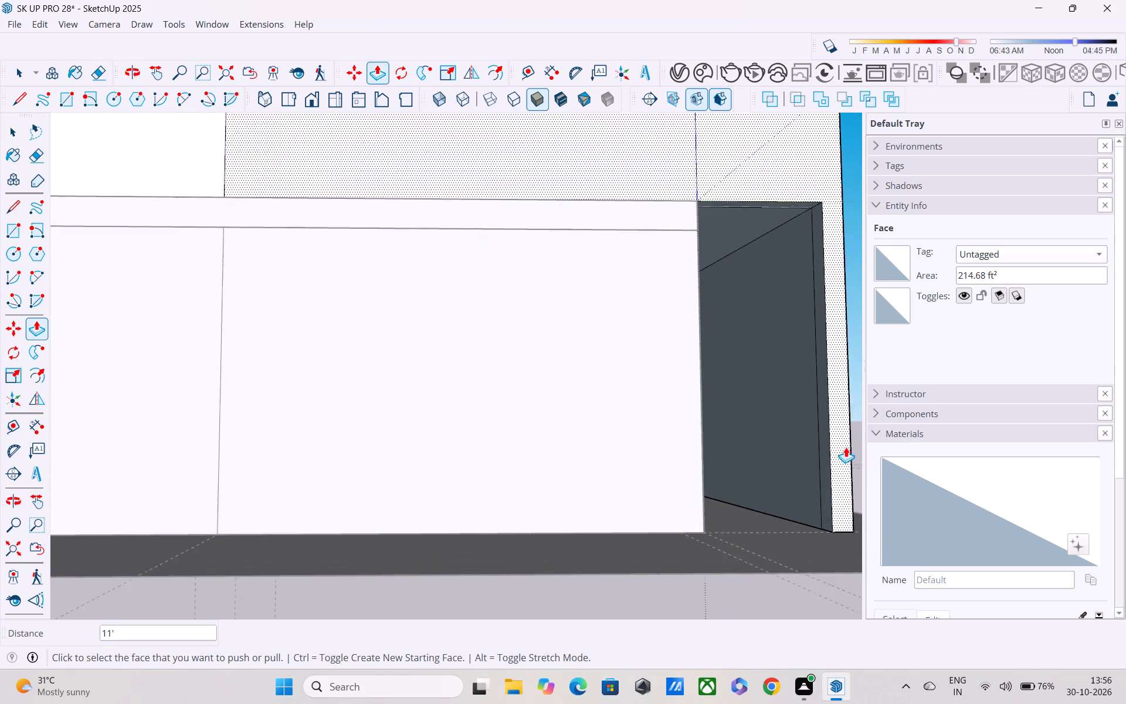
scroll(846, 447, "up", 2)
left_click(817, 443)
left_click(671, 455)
Examine the lowered end wall and the closed side of the overhang from below, outside and above.
scroll(682, 420, "down", 5)
middle_click_drag(682, 419, 28, 553)
middle_click_drag(210, 503, 0, 382)
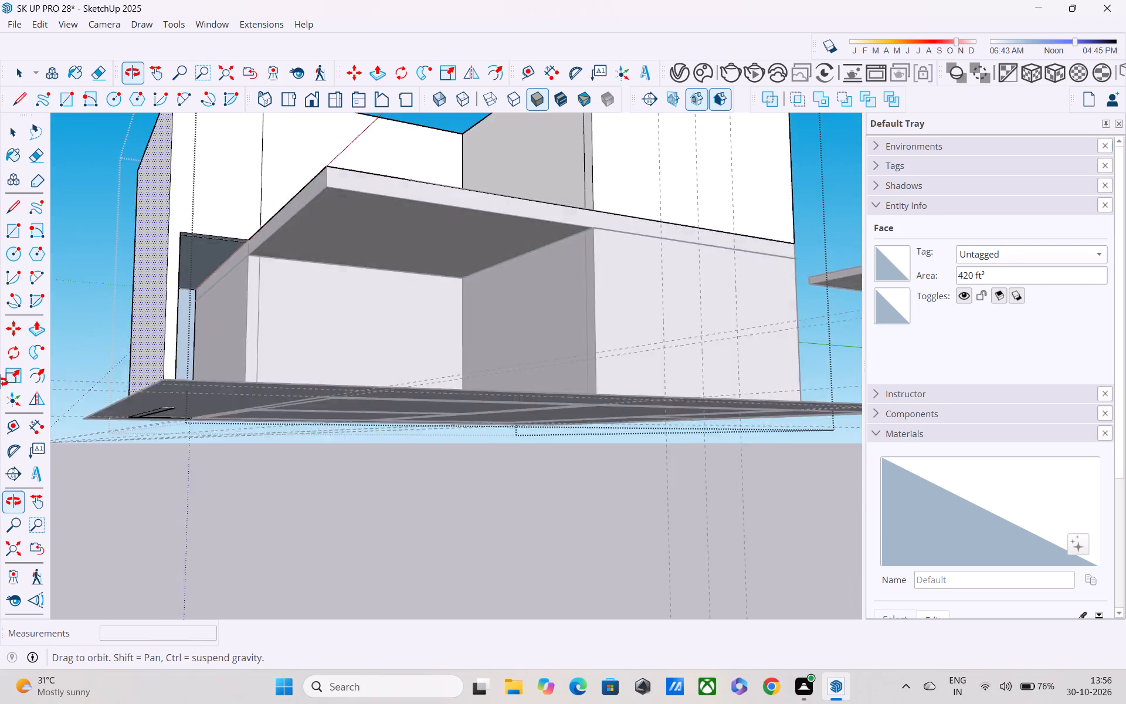
middle_click_drag(0, 382, 0, 447)
scroll(0, 447, "up", 1)
scroll(0, 448, "down", 5)
middle_click_drag(39, 444, 96, 401)
middle_click_drag(120, 424, 139, 412)
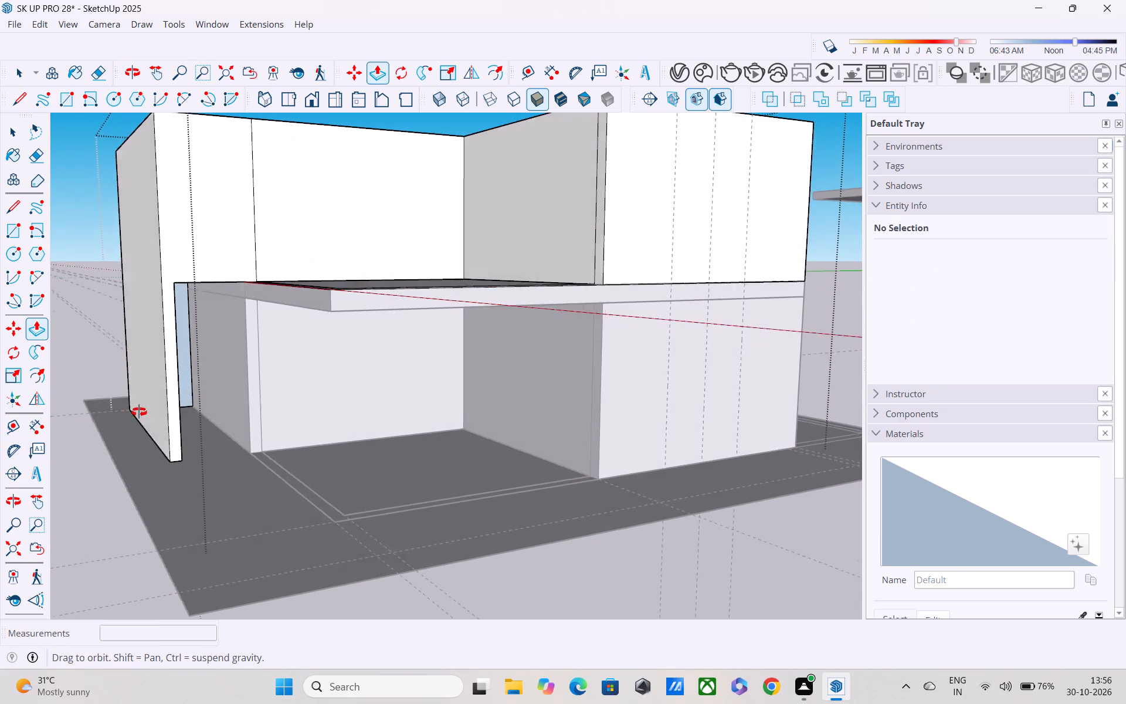
middle_click_drag(139, 412, 233, 417)
scroll(233, 417, "down", 5)
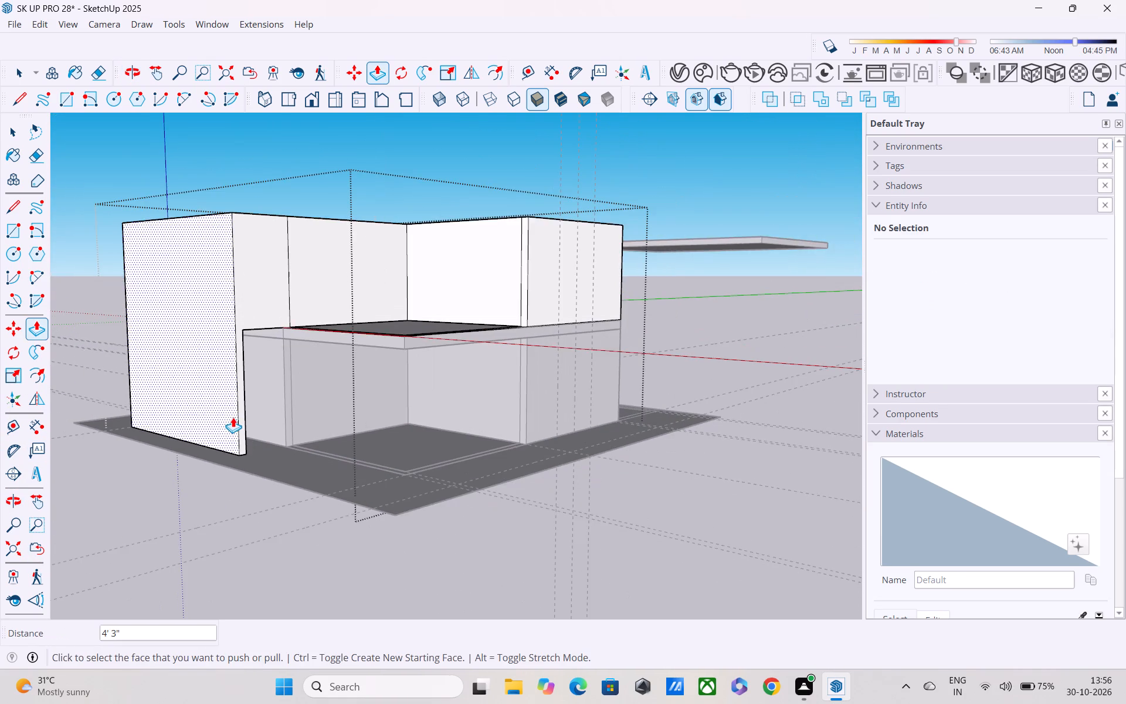
middle_click_drag(233, 417, 119, 455)
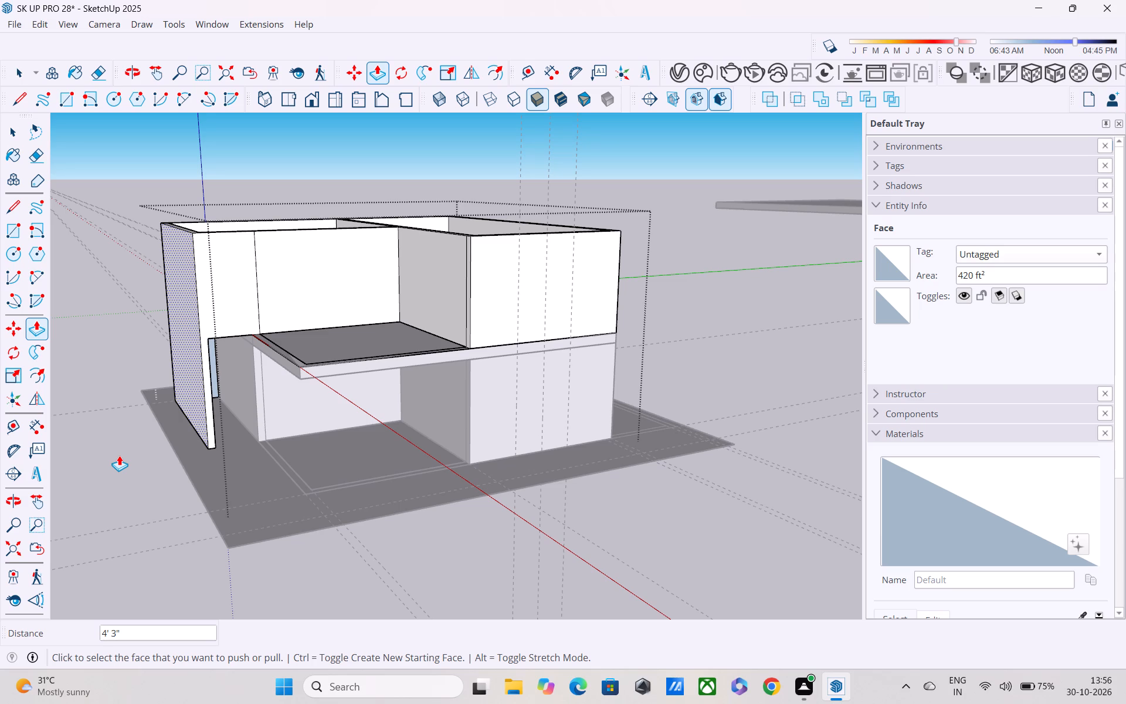
scroll(119, 455, "up", 1)
middle_click_drag(119, 455, 233, 657)
middle_click_drag(182, 306, 245, 517)
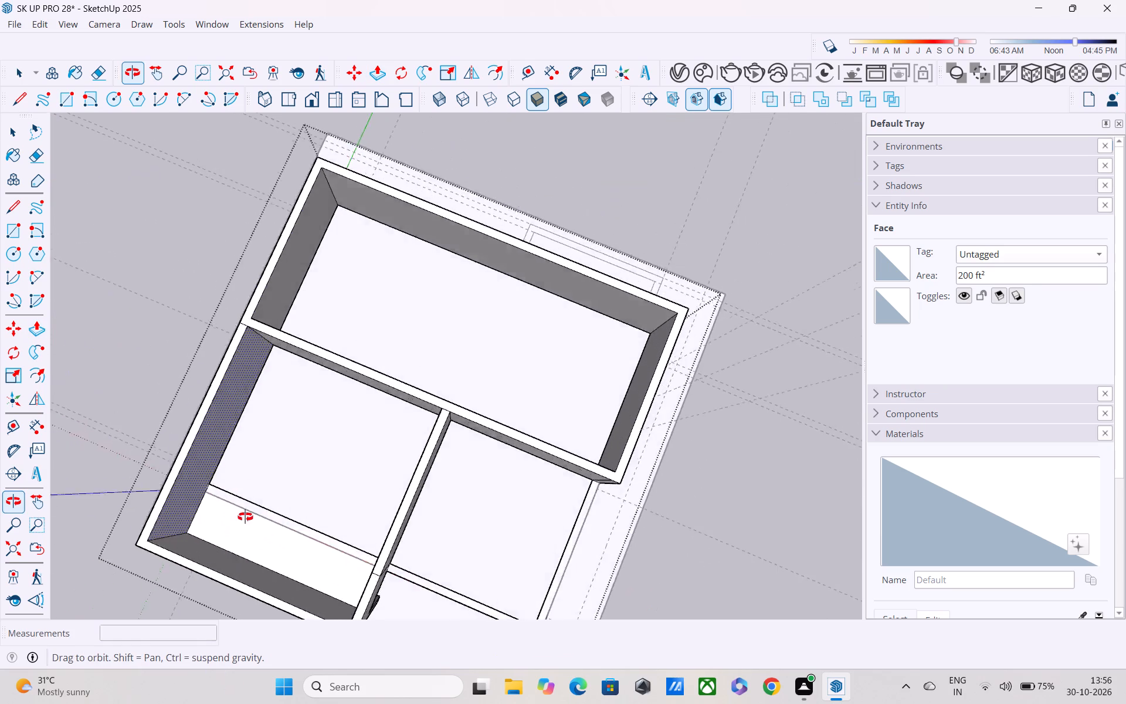
middle_click_drag(245, 517, 226, 543)
middle_click_drag(217, 544, 7, 296)
scroll(240, 455, "up", 1)
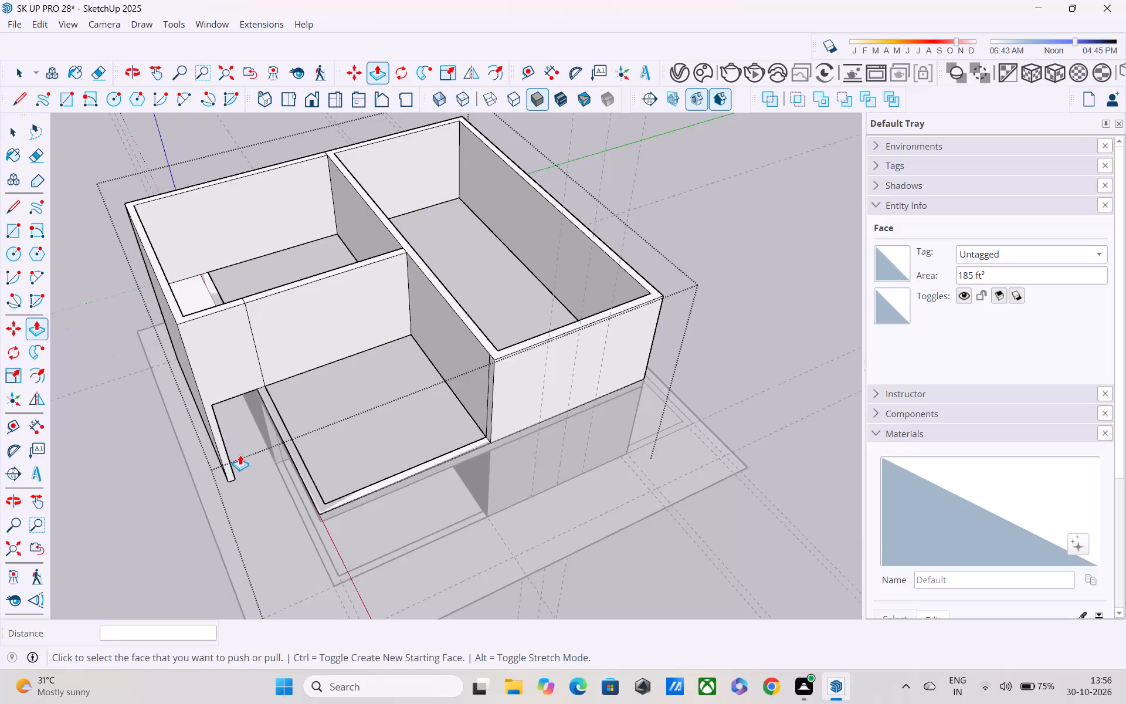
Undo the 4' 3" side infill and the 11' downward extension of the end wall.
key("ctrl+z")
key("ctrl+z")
Pull the outer face of the smaller upper room's end wall outward 2'.
middle_click_drag(236, 439, 242, 185)
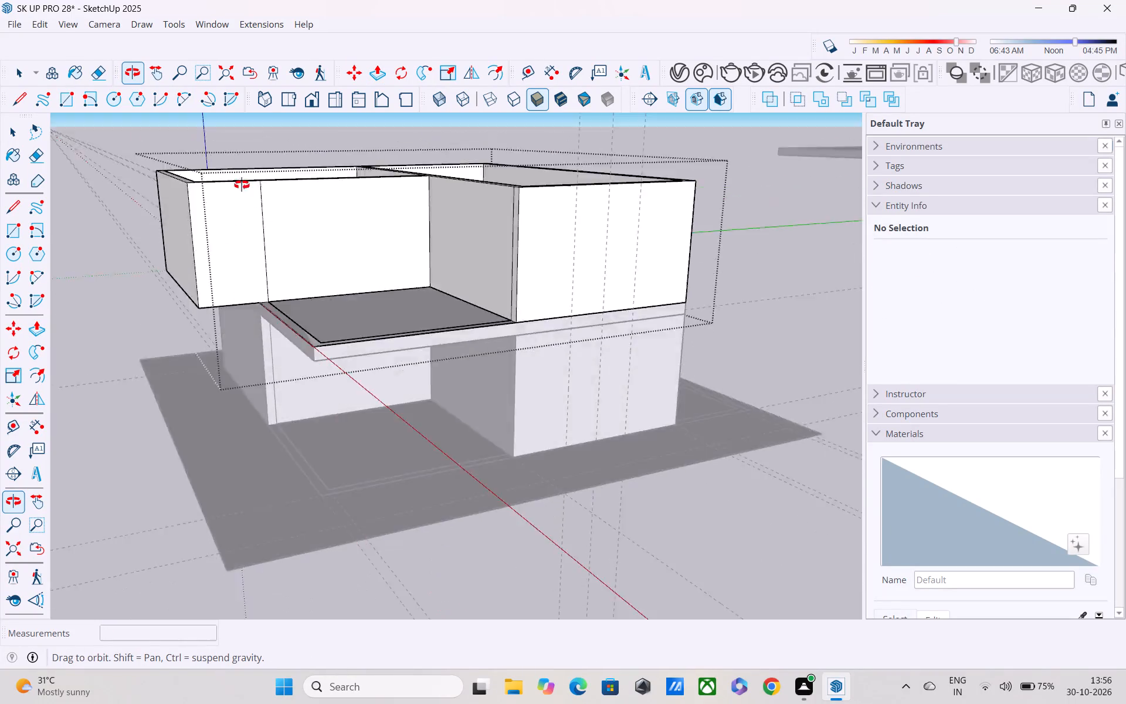
middle_click_drag(242, 185, 844, 603)
middle_click_drag(598, 489, 701, 338)
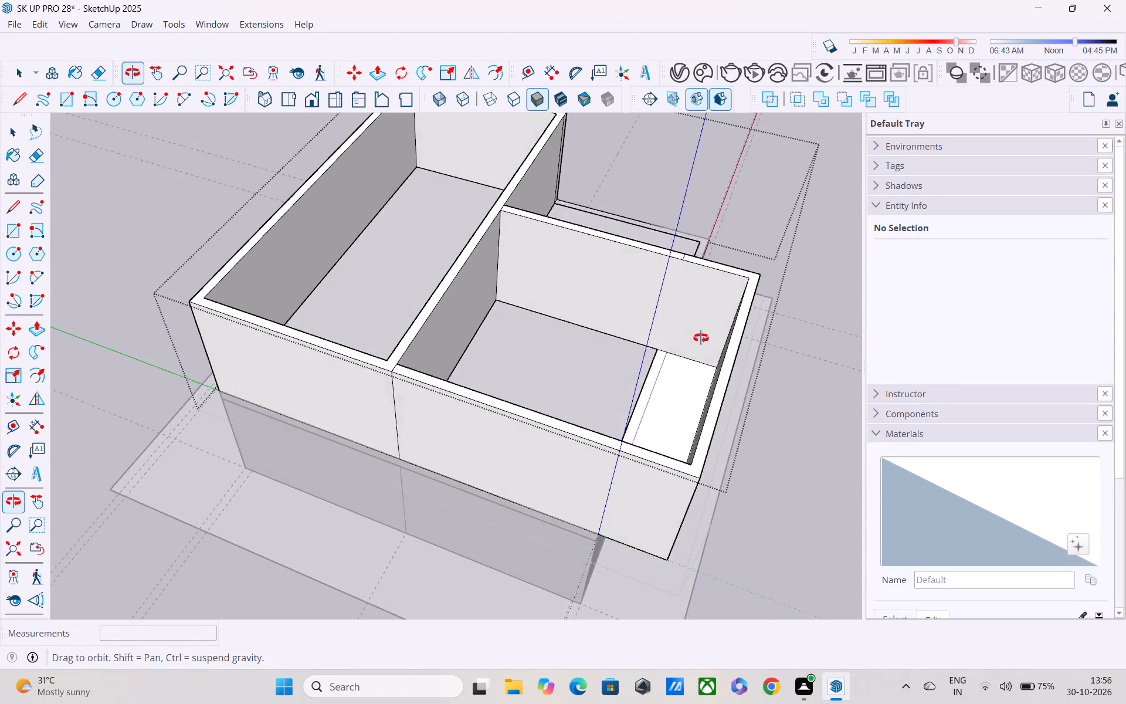
middle_click_drag(701, 338, 702, 336)
middle_click_drag(676, 440, 523, 466)
middle_click_drag(532, 446, 822, 476)
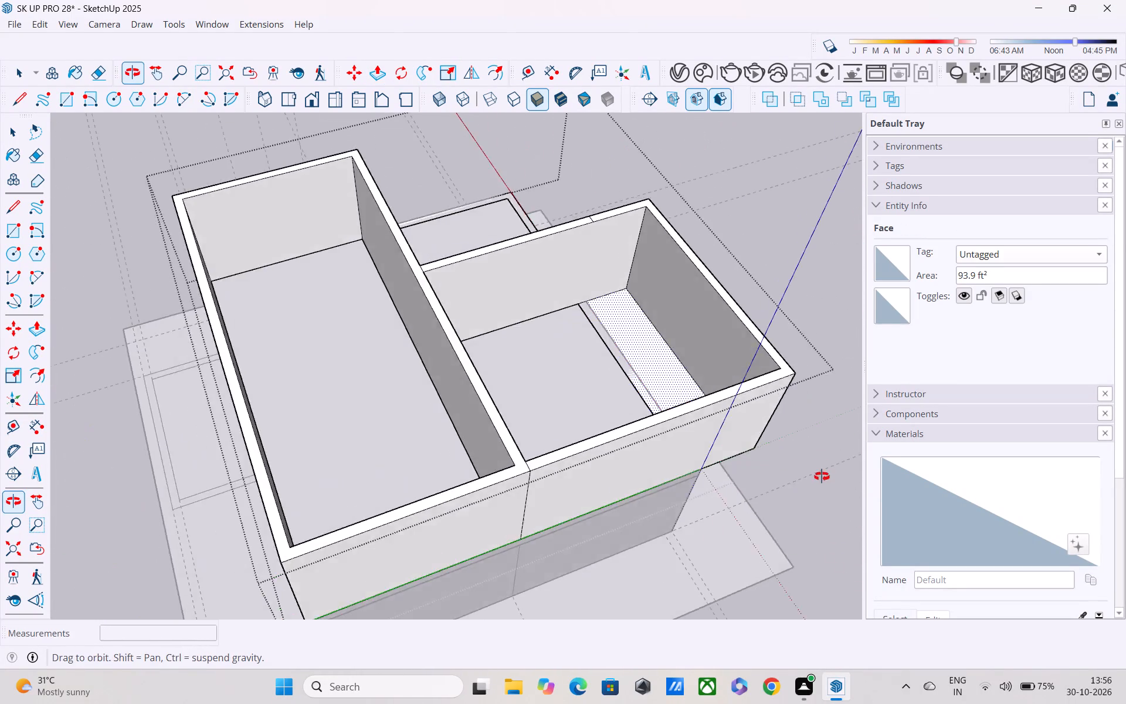
middle_click_drag(822, 476, 819, 458)
left_click(690, 286)
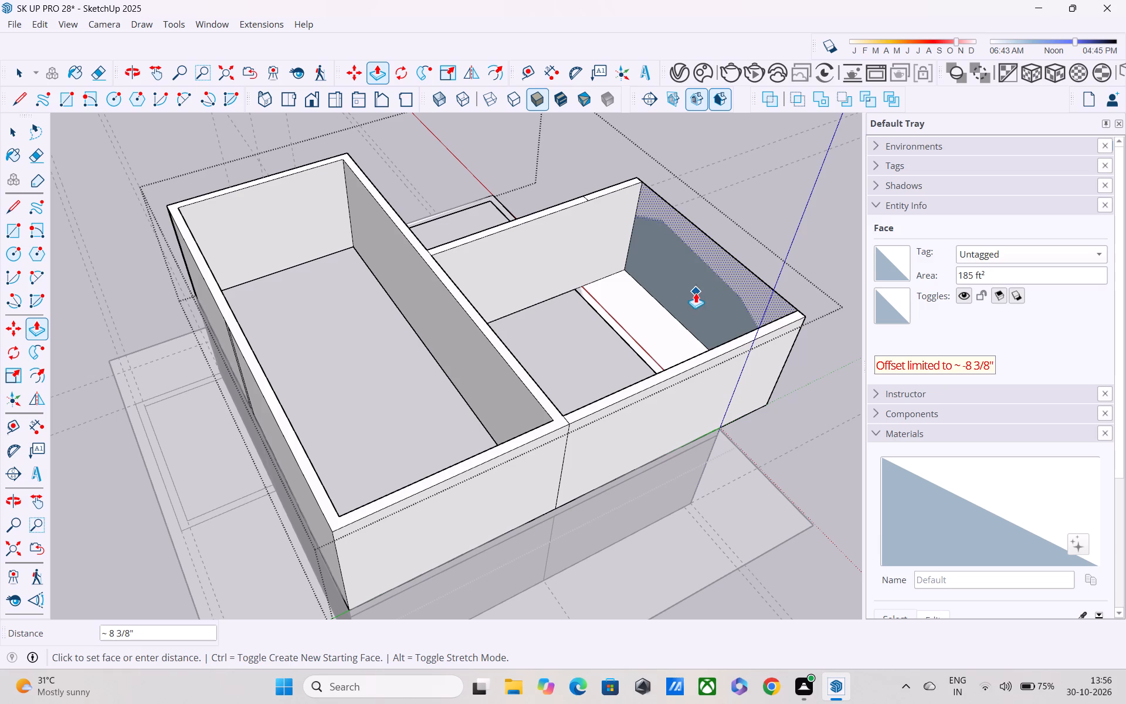
key("Escape")
middle_click_drag(692, 300, 389, 247)
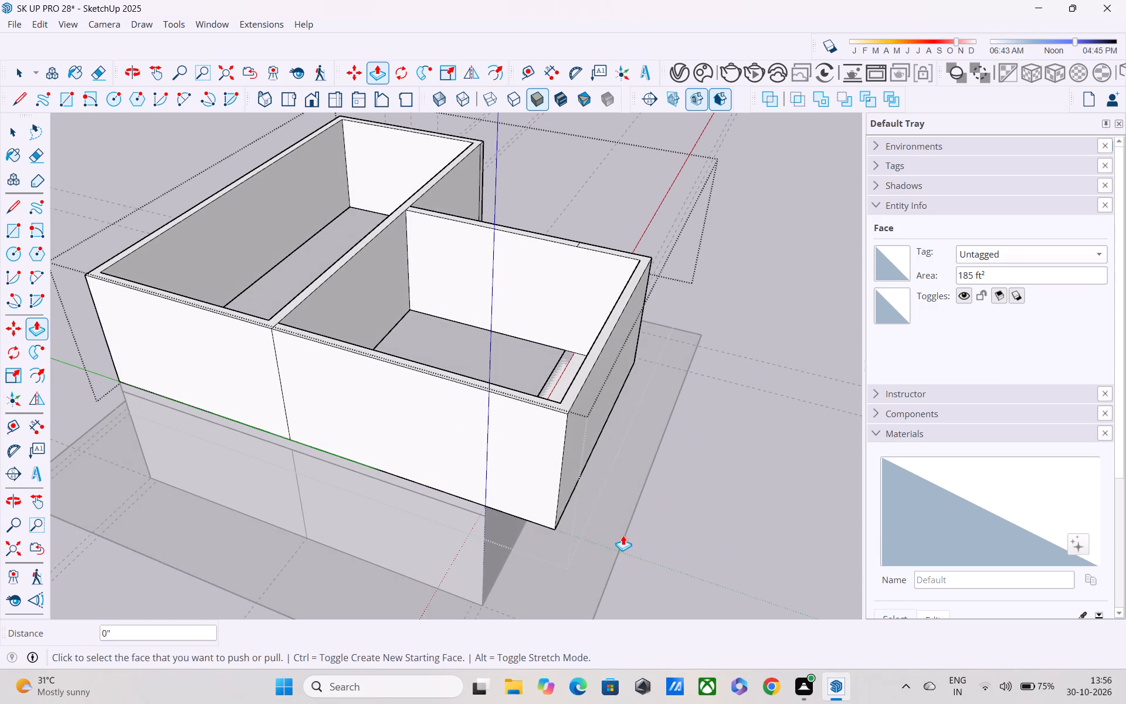
left_click(603, 409)
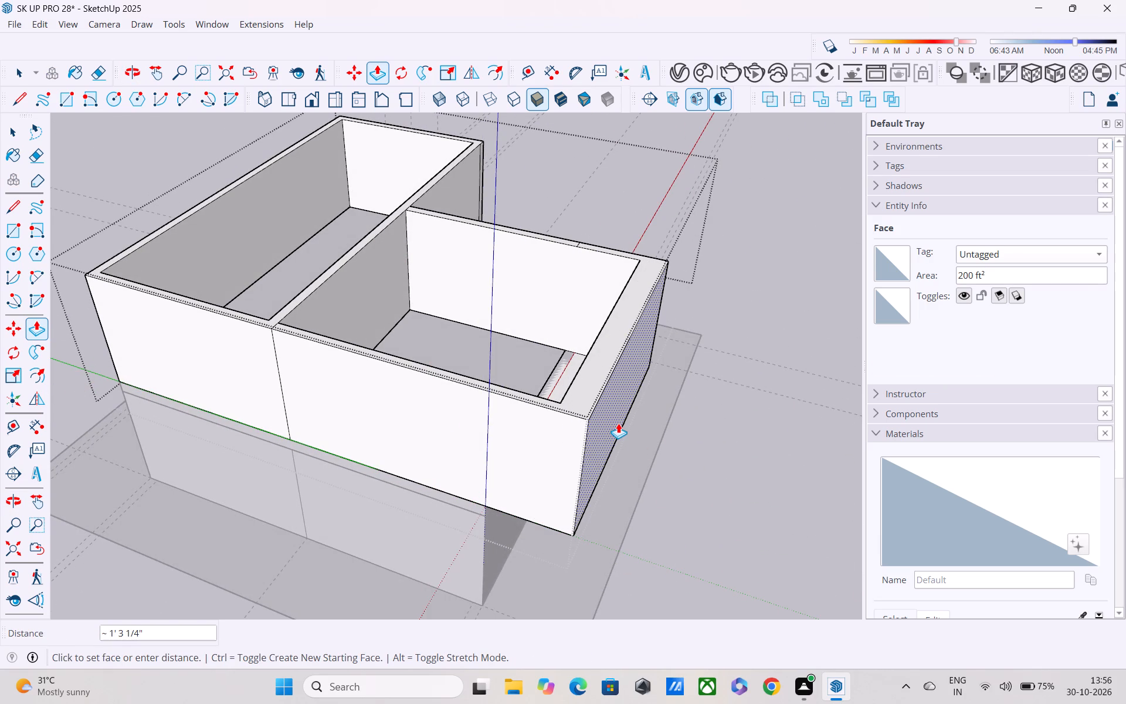
type("2'")
key("Return")
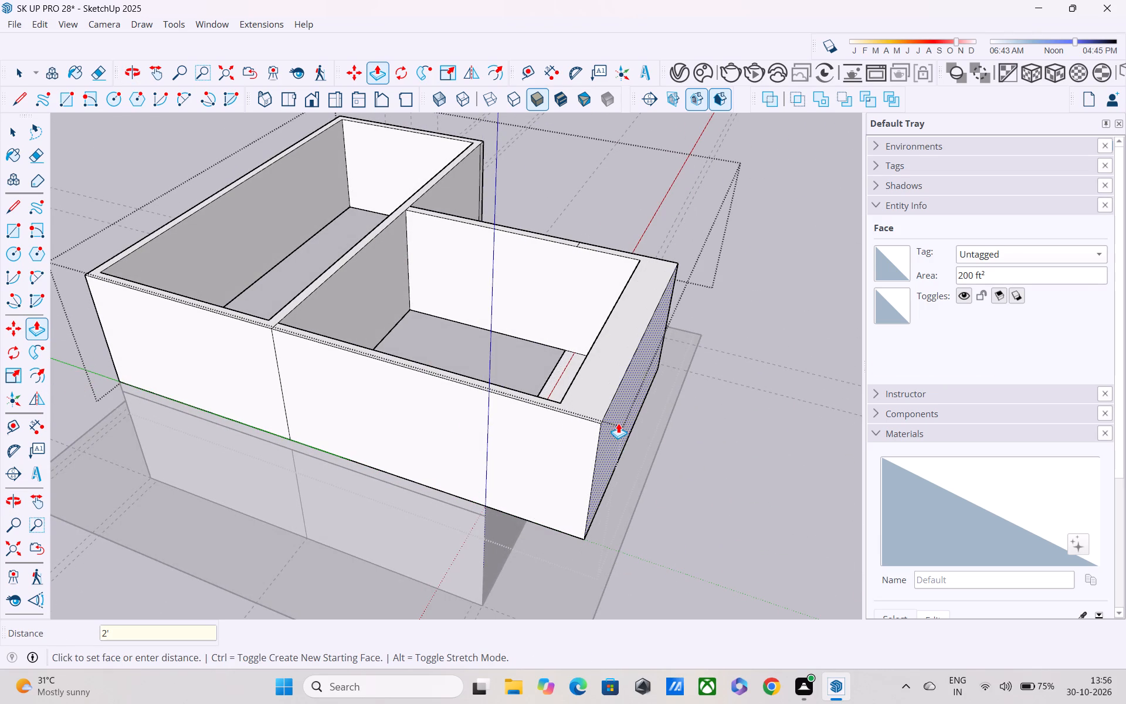
Push the room-side face of the thickened end wall outward 2' to restore its thickness and enlarge the room.
middle_click_drag(597, 392, 681, 459)
middle_click_drag(627, 384, 684, 411)
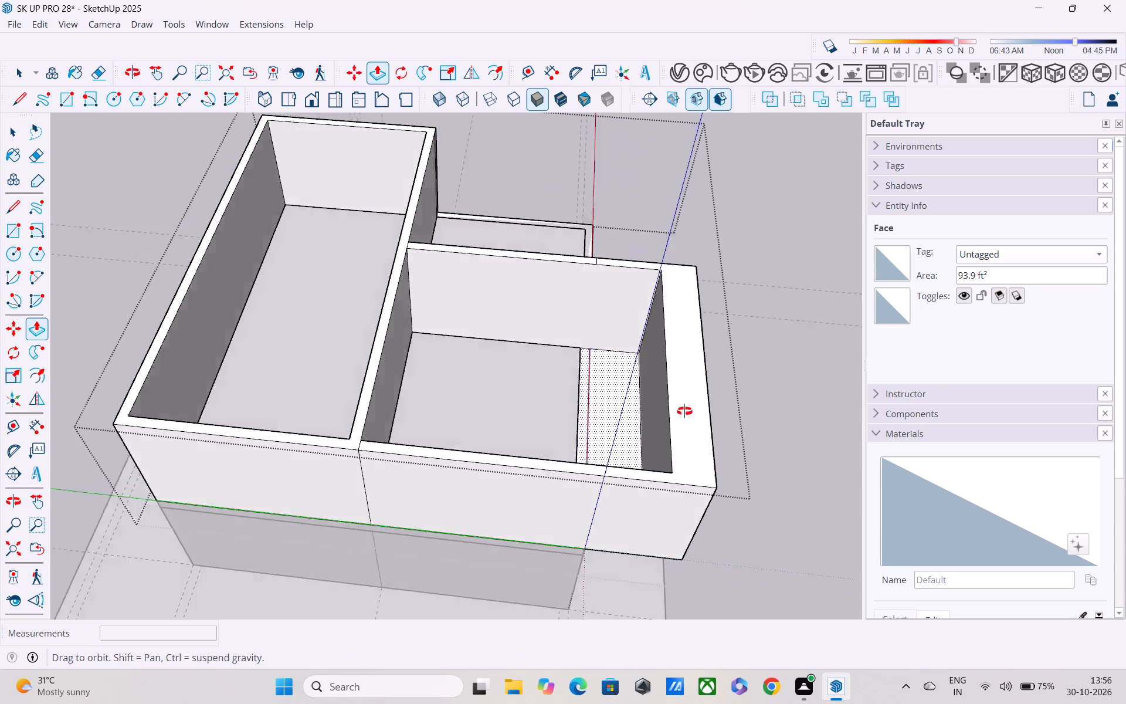
middle_click_drag(684, 411, 828, 404)
left_click(739, 334)
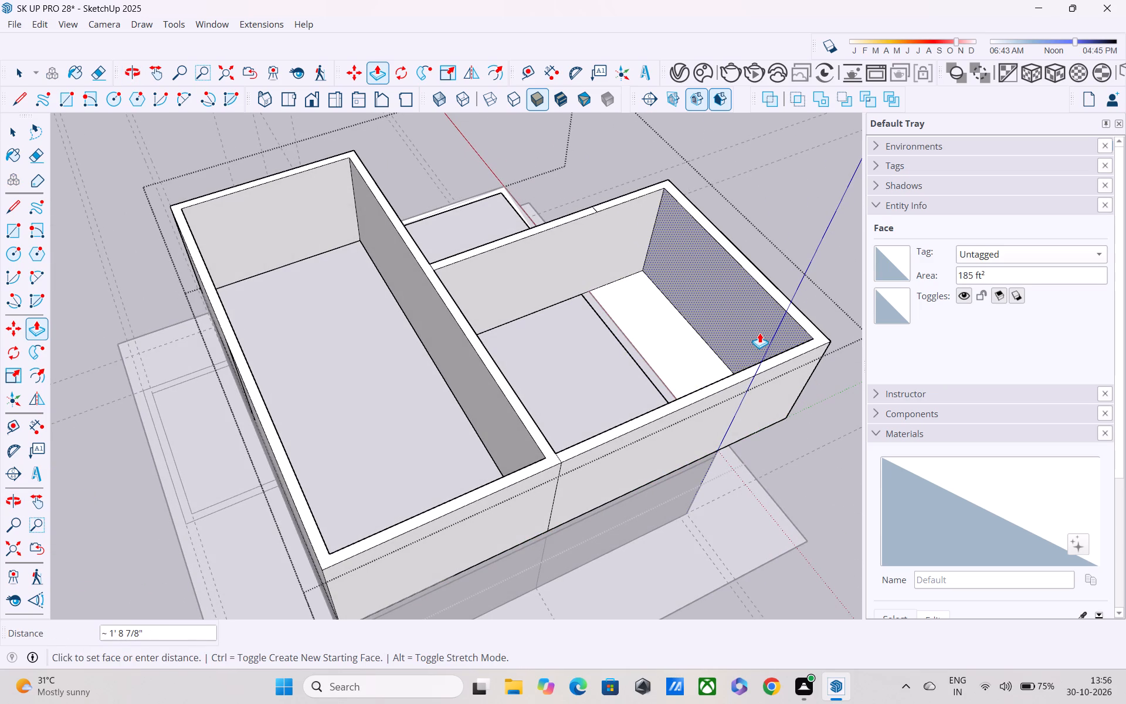
type("2'")
key("Return")
Examine the deeper overhang and its relation to the slab and ground-floor walls from above and eye level.
scroll(759, 333, "down", 1)
middle_click_drag(757, 333, 445, 331)
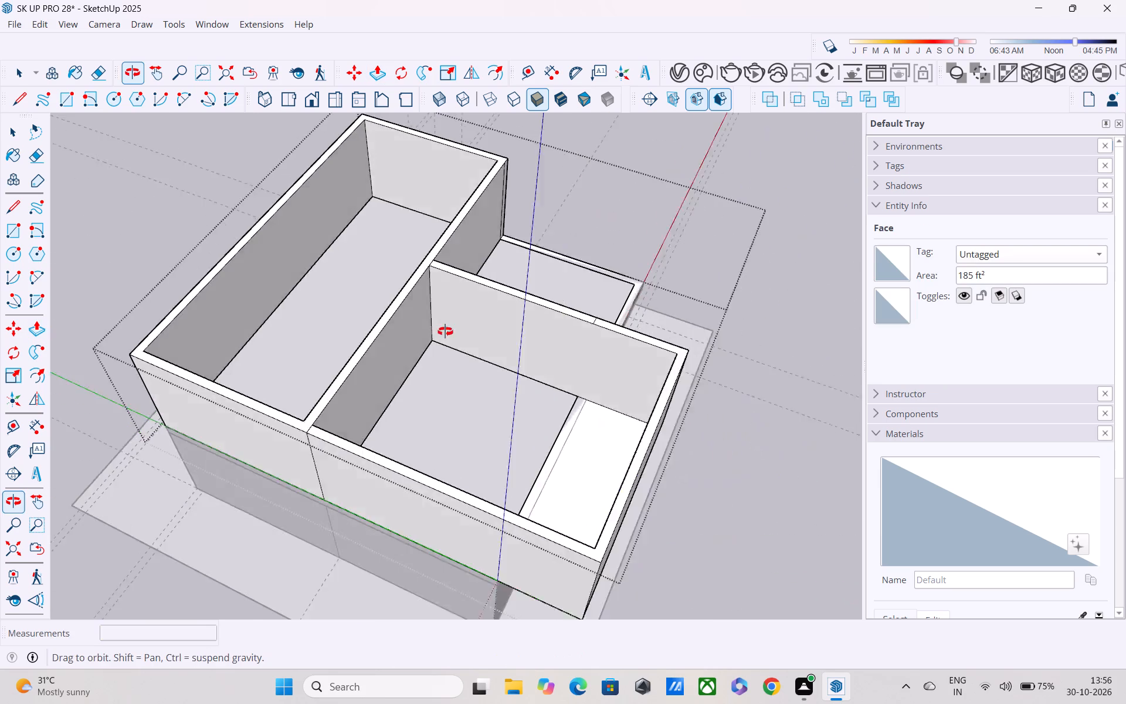
middle_click_drag(445, 331, 433, 330)
scroll(433, 330, "up", 1)
scroll(433, 330, "down", 4)
middle_click_drag(513, 441, 320, 357)
scroll(320, 357, "up", 5)
middle_click_drag(476, 405, 303, 352)
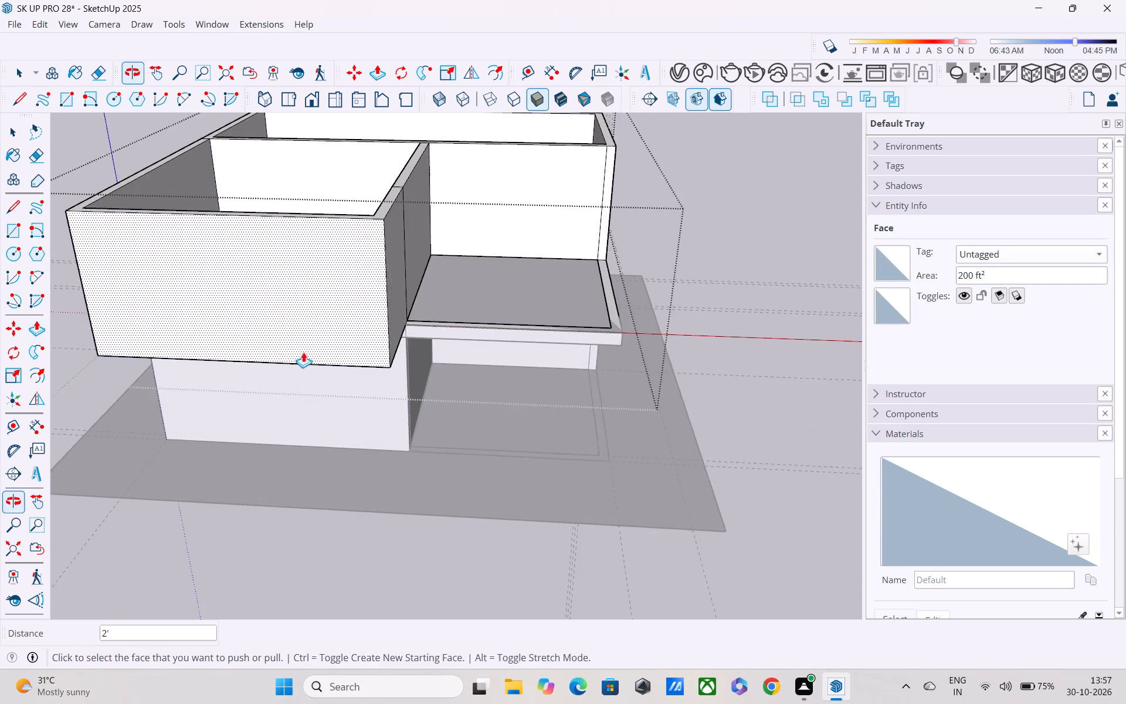
middle_click_drag(371, 382, 358, 347)
scroll(472, 405, "down", 4)
middle_click_drag(547, 478, 537, 571, "shift")
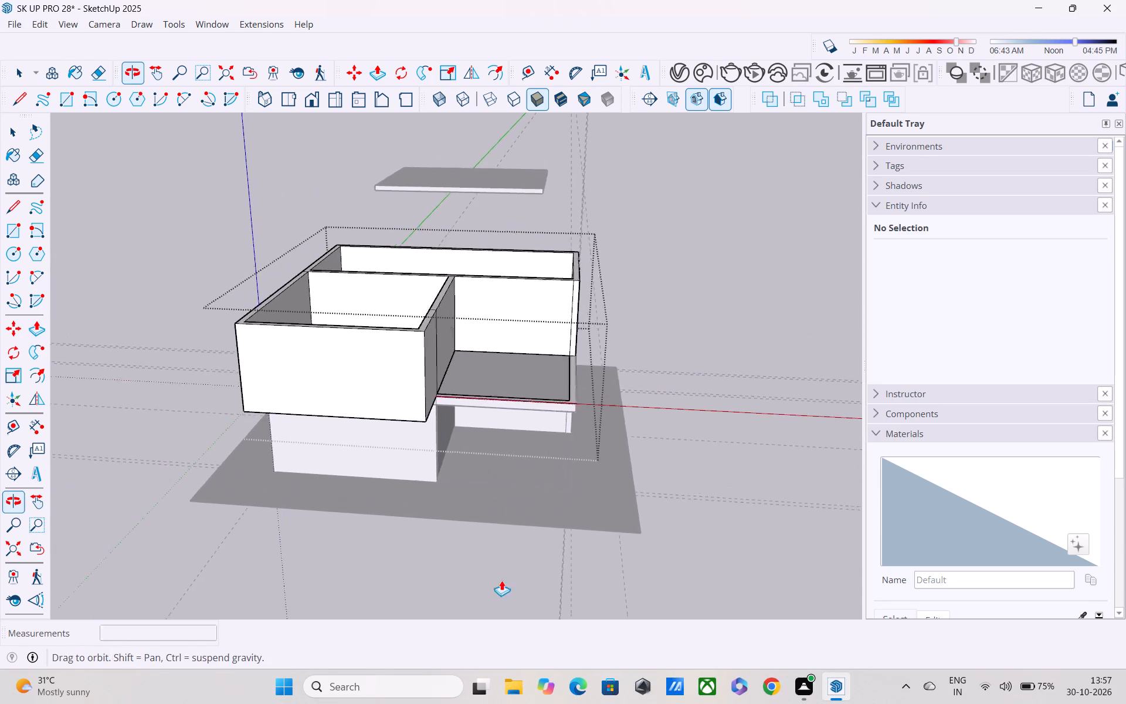
middle_click_drag(450, 539, 317, 425)
scroll(316, 434, "up", 2)
key("space")
scroll(280, 390, "up", 4)
middle_click_drag(275, 384, 315, 459)
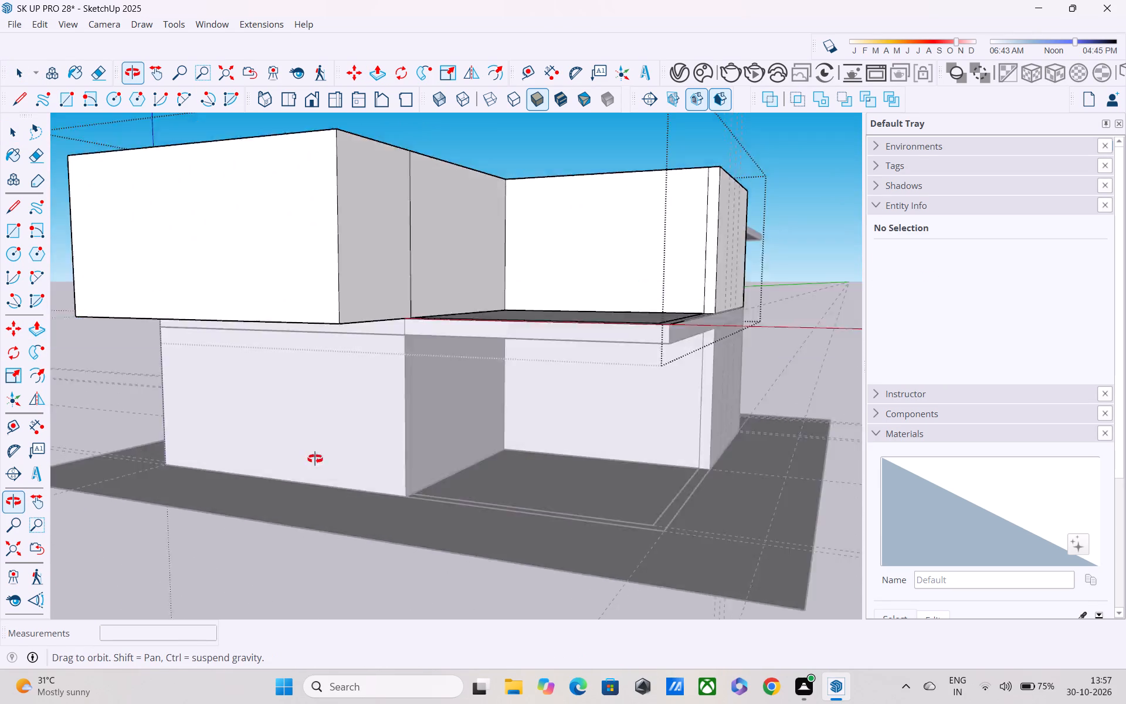
Draw short lines across both ends of the smaller upper room's underside, separating the end wall's bottom strip from the side walls.
middle_click_drag(315, 459, 449, 635)
middle_click_drag(425, 614, 308, 333)
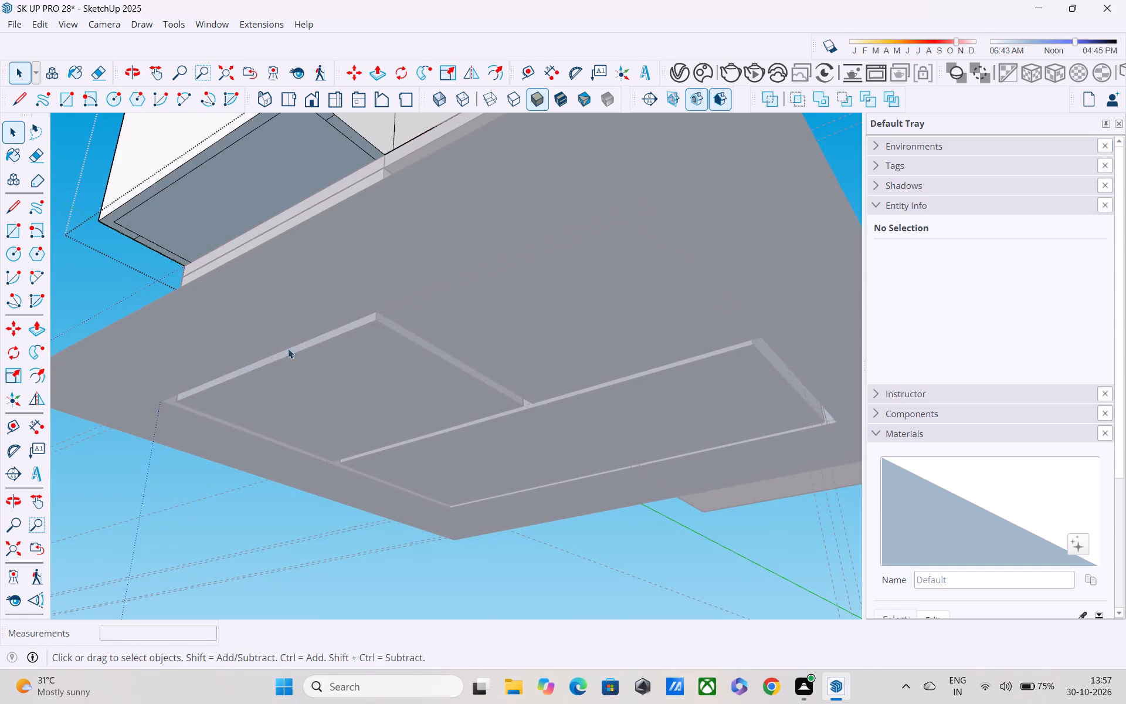
middle_click_drag(276, 356, 350, 455)
key("l")
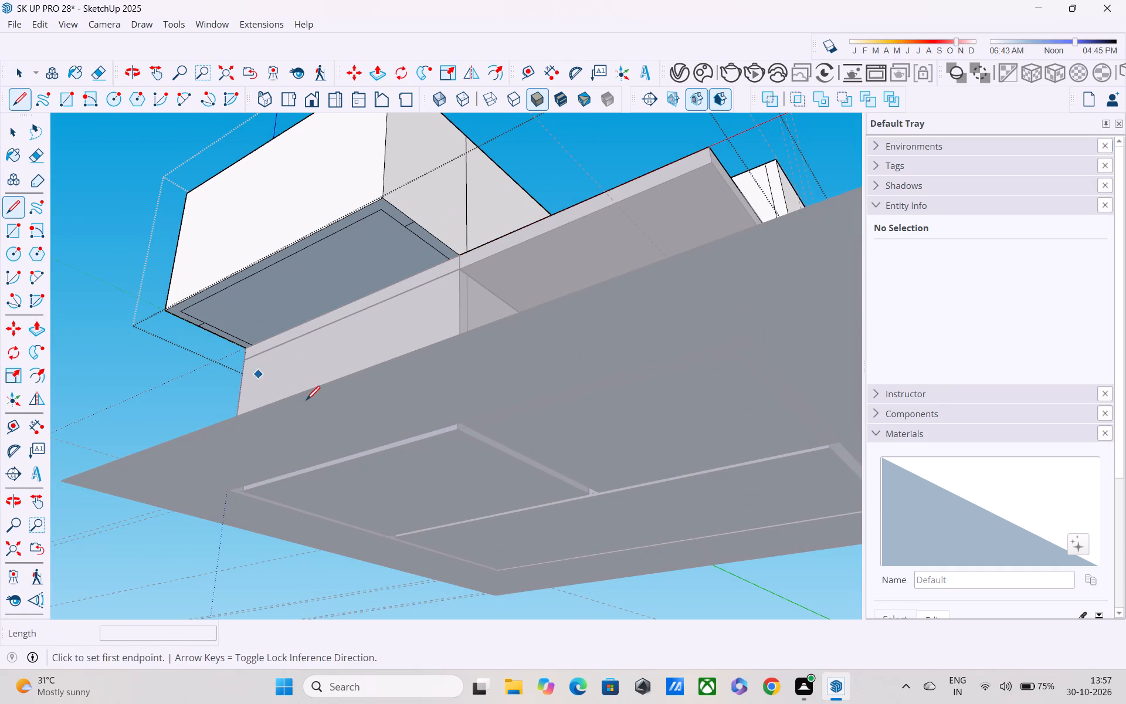
middle_click_drag(311, 406, 367, 572, "shift")
scroll(481, 314, "up", 2)
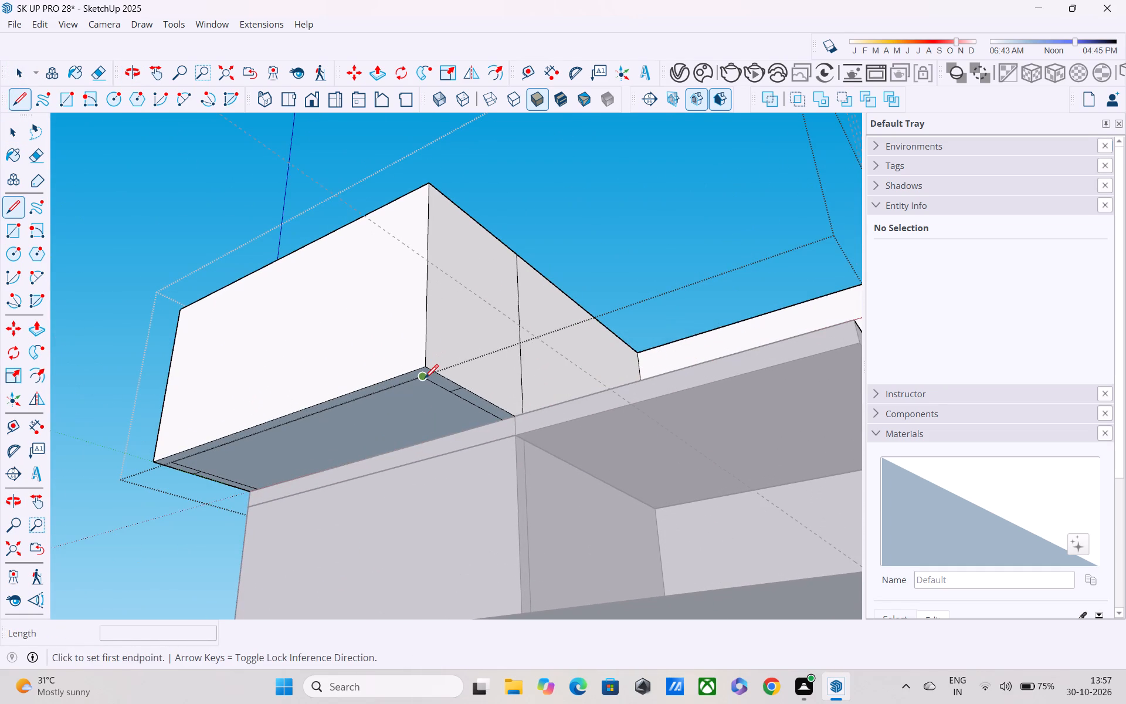
left_click(425, 380)
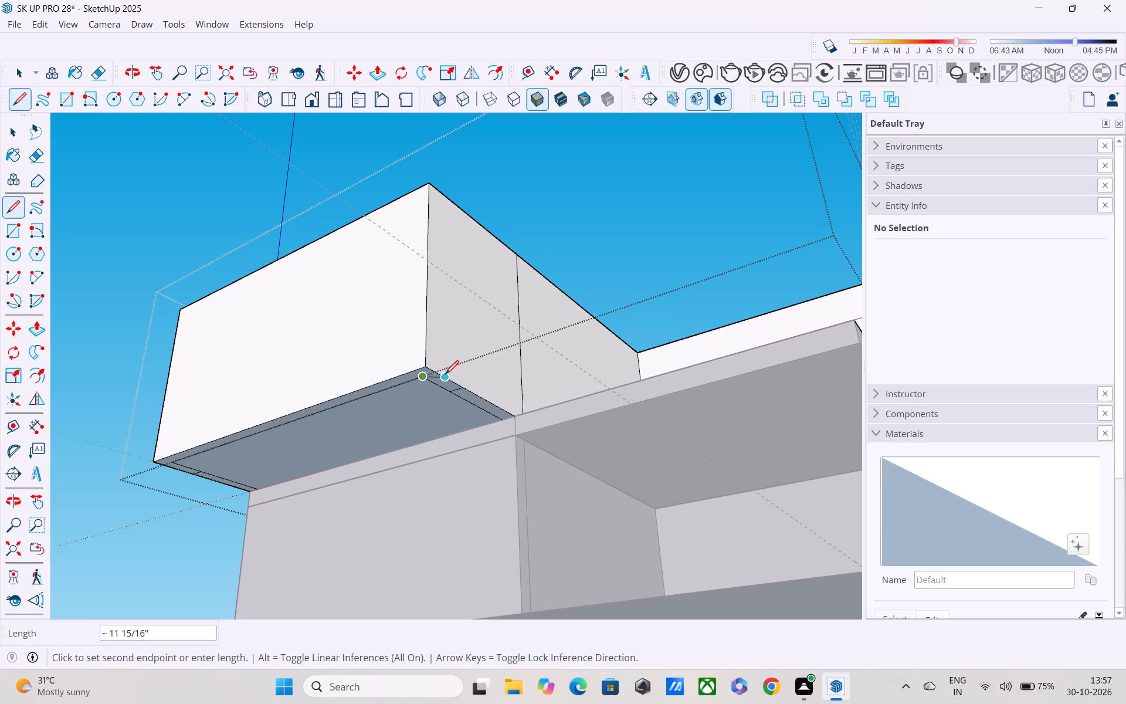
left_click(436, 373)
middle_click_drag(335, 501, 689, 489)
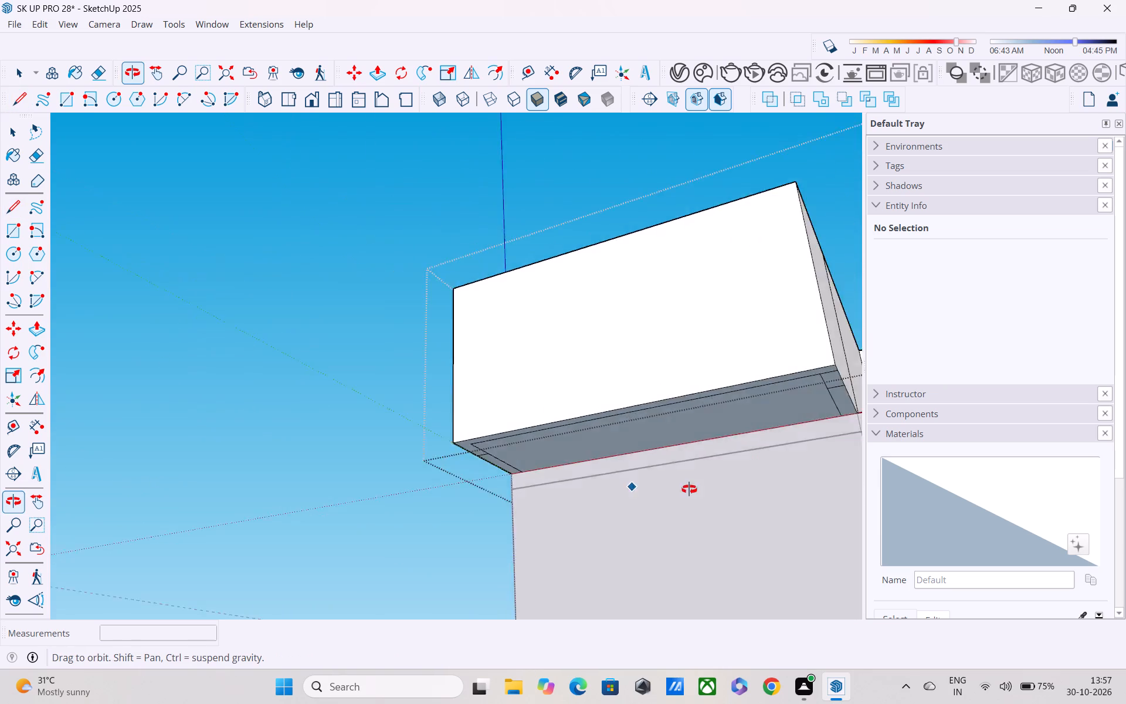
middle_click_drag(689, 489, 735, 475)
scroll(439, 456, "up", 2)
scroll(566, 427, "up", 3)
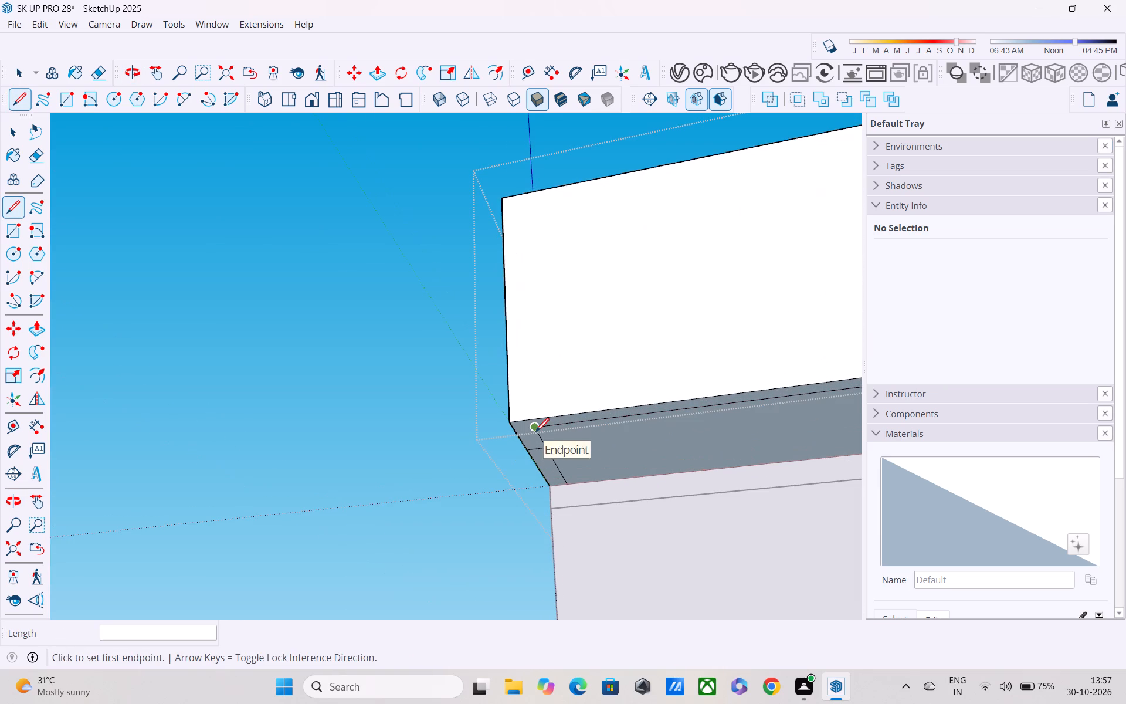
left_click(540, 428)
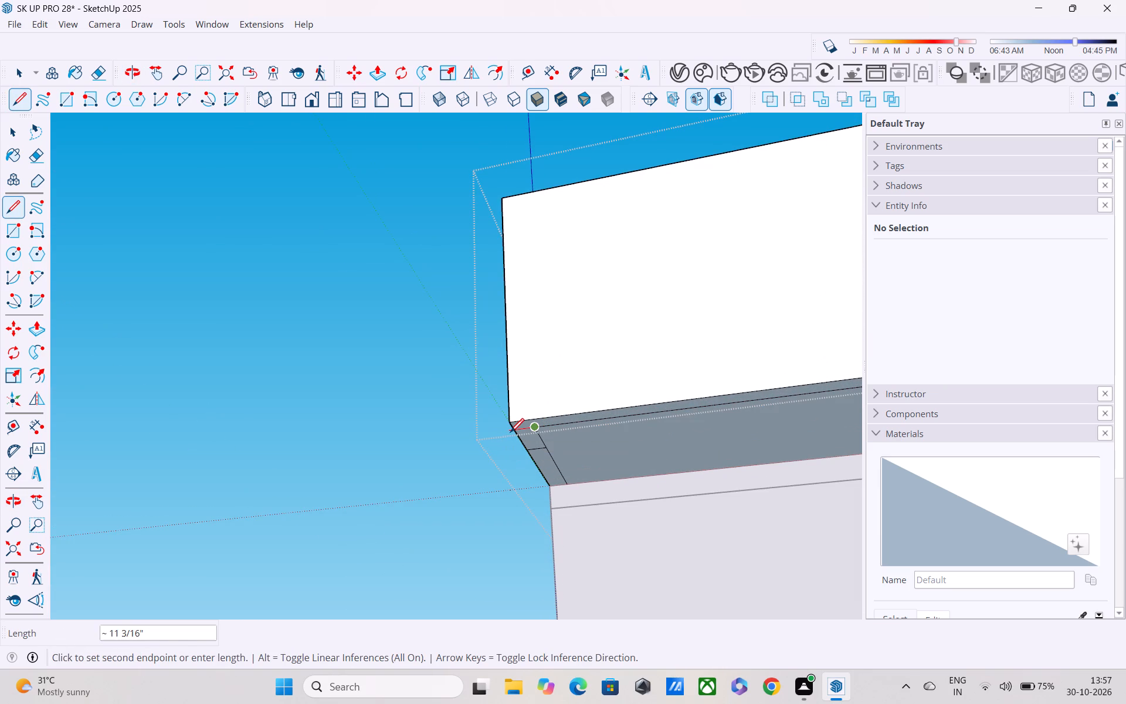
left_click(514, 434)
key("space")
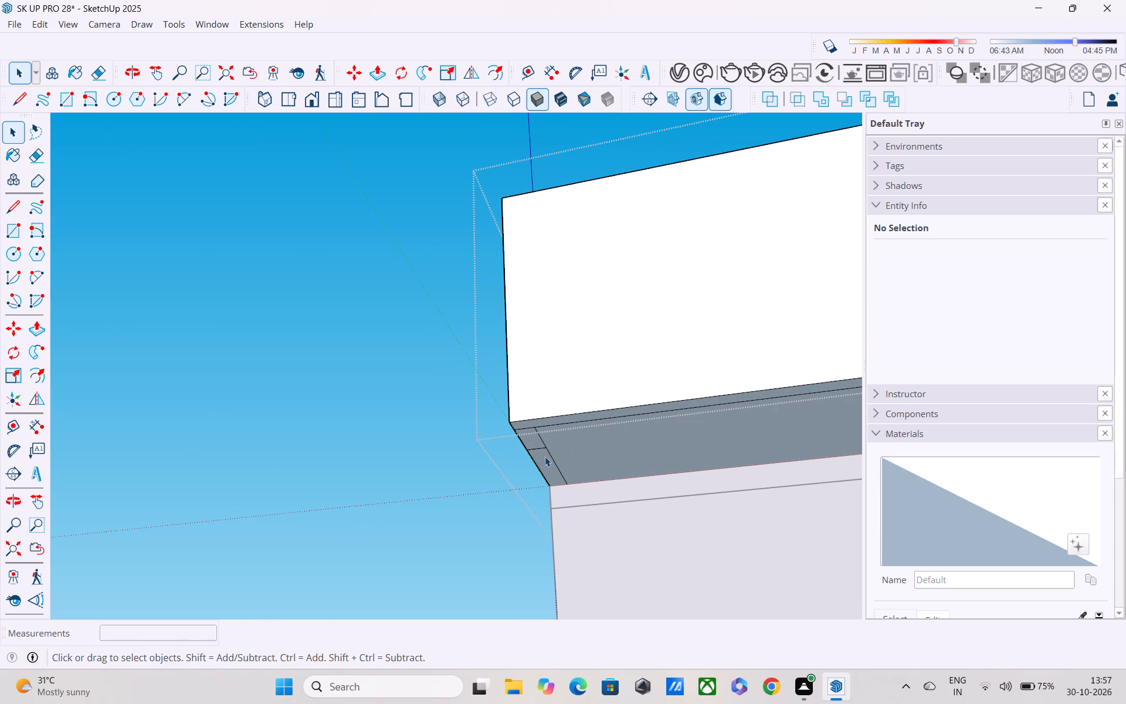
Erase the leftover short cross lines on the undersides of the overhanging room's two side walls.
key("e")
scroll(718, 464, "up", 3)
scroll(481, 469, "up", 3)
left_click_drag(453, 424, 480, 451)
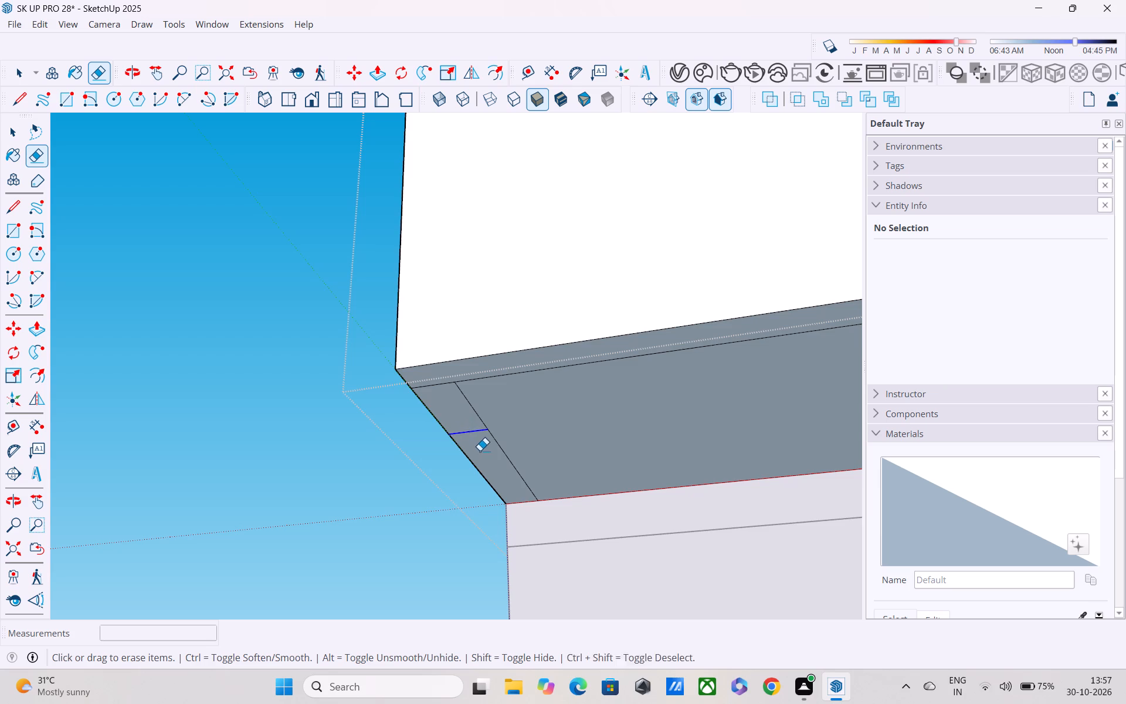
left_click_drag(480, 451, 481, 452)
scroll(481, 452, "down", 4)
middle_click_drag(481, 453, 297, 479, "shift")
scroll(297, 479, "down", 4)
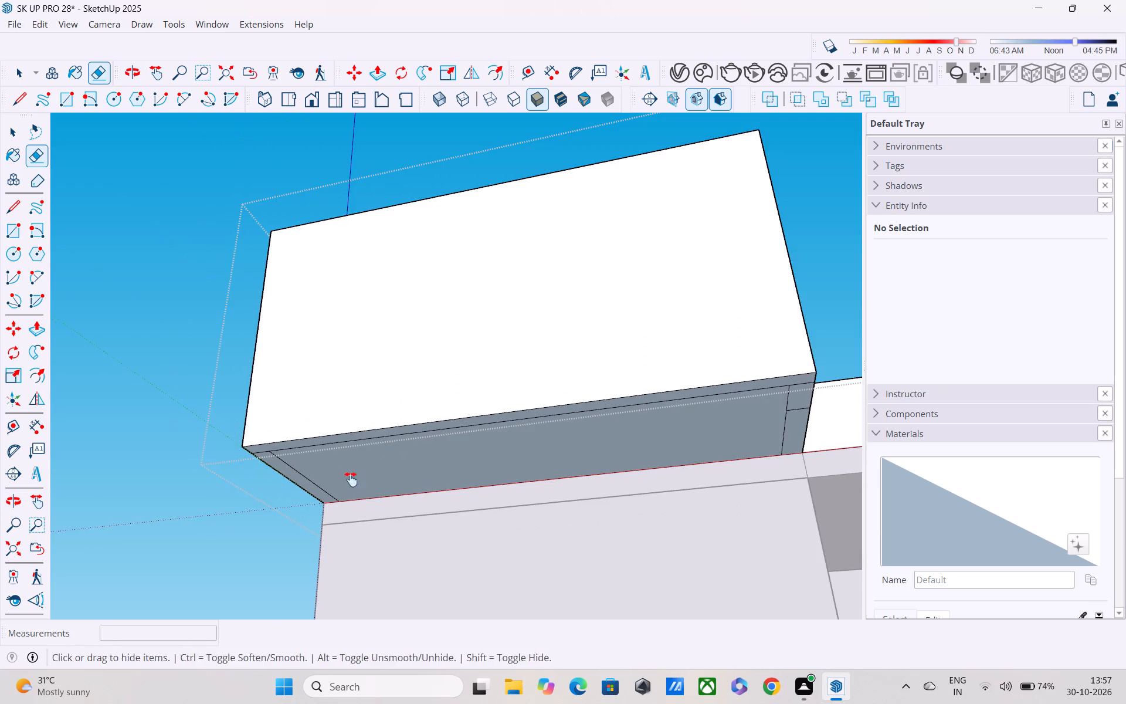
middle_click_drag(351, 479, 40, 499, "shift")
scroll(479, 390, "up", 2)
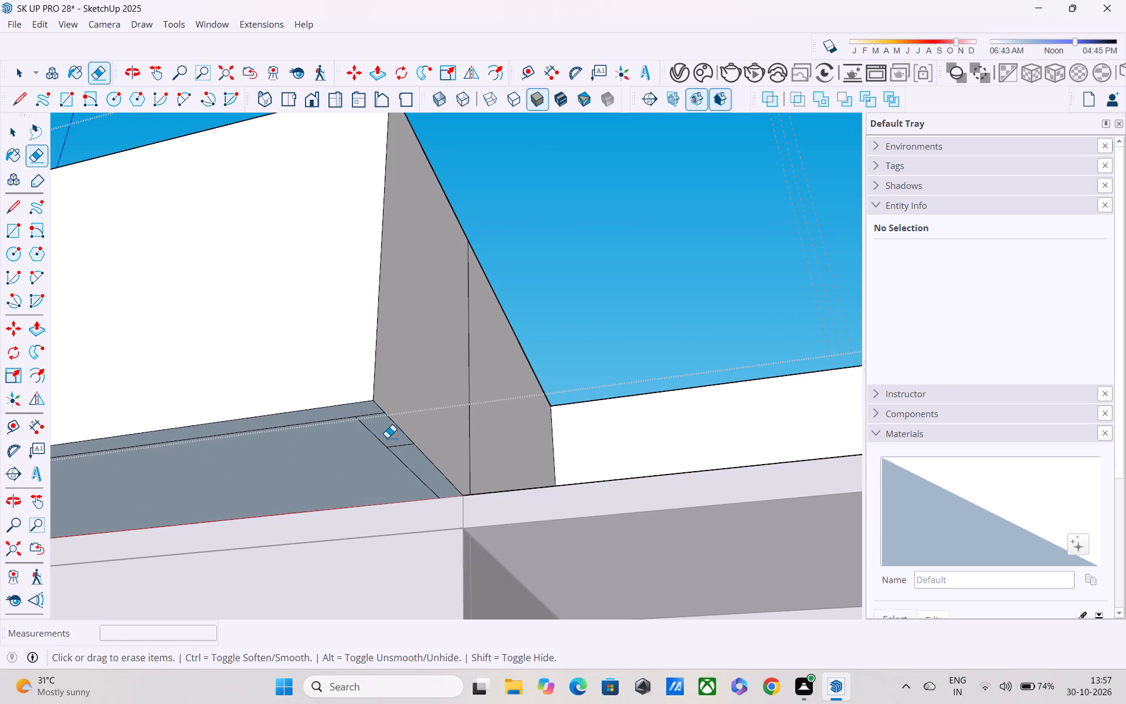
left_click_drag(391, 439, 409, 453)
scroll(409, 453, "down", 1)
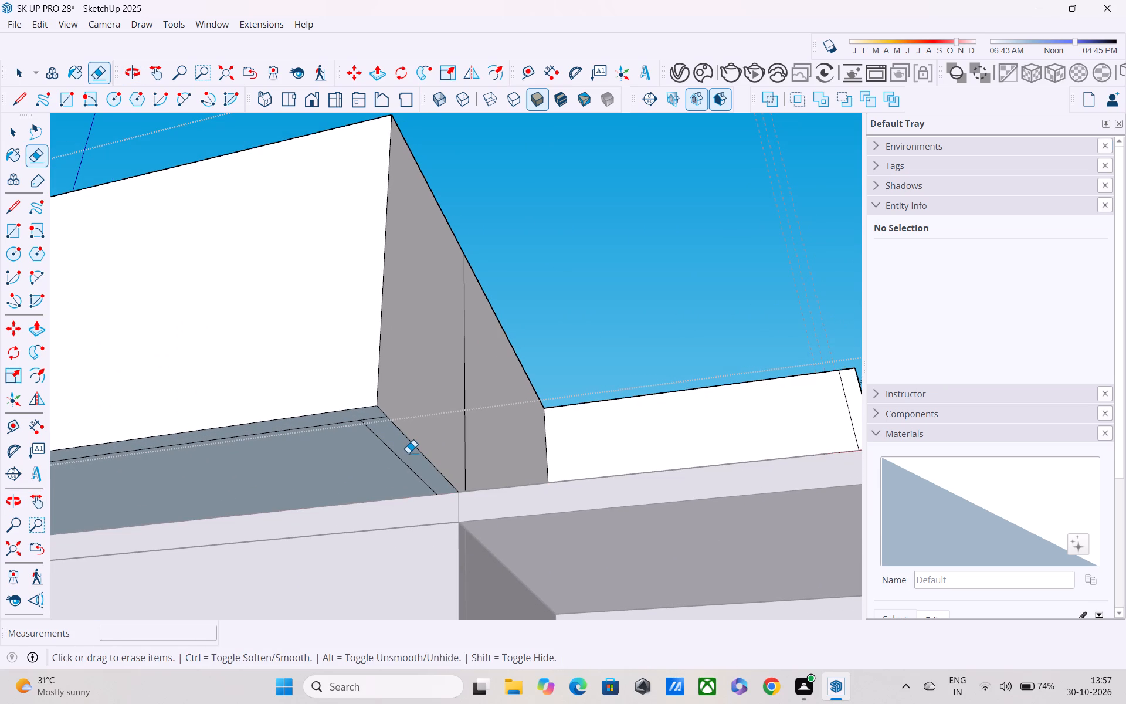
Pull the end wall's bottom strip down to the level of the base.
key("p")
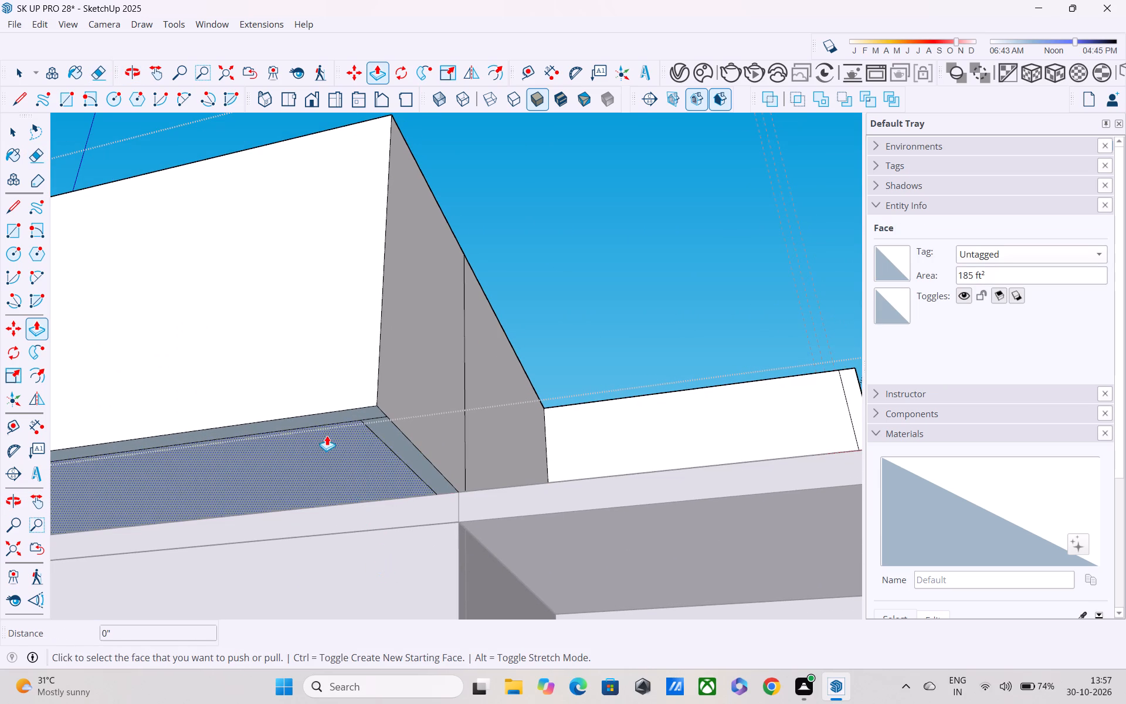
left_click(320, 421)
scroll(337, 551, "down", 1)
middle_click_drag(337, 550, 386, 310)
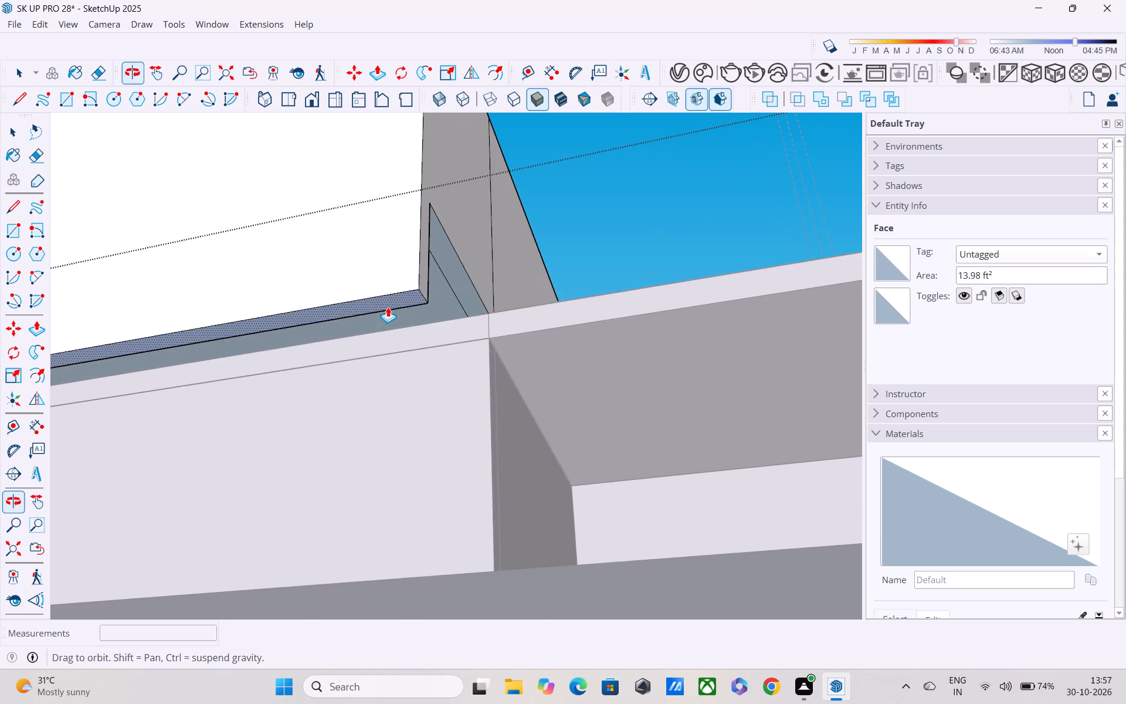
scroll(388, 307, "down", 1)
middle_click_drag(391, 417, 404, 343)
scroll(393, 476, "down", 1, "shift")
scroll(404, 343, "up", 1, "shift")
middle_click_drag(404, 343, 377, 340)
scroll(377, 489, "down", 1, "shift")
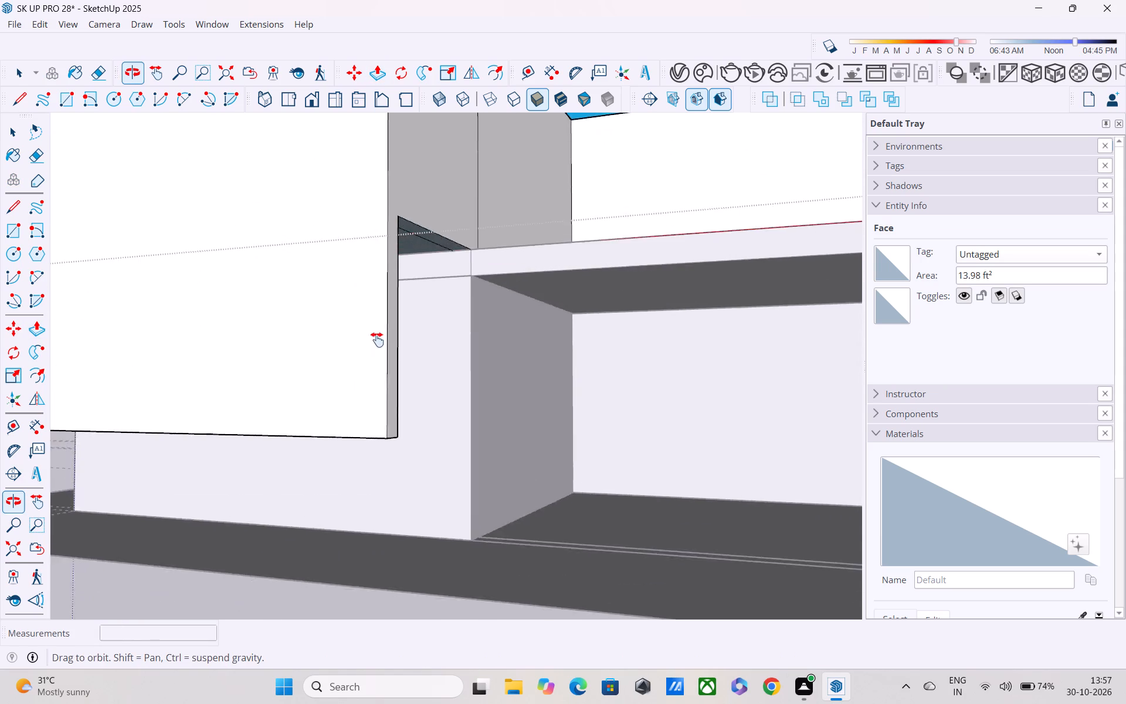
middle_click_drag(377, 340, 384, 238)
middle_click_drag(366, 374, 350, 337)
left_click(340, 469)
middle_click_drag(351, 450, 294, 493, "shift")
scroll(351, 450, "down", 1, "shift")
scroll(303, 432, "up", 1)
scroll(303, 431, "down", 5)
middle_click_drag(472, 388, 431, 392)
key("space")
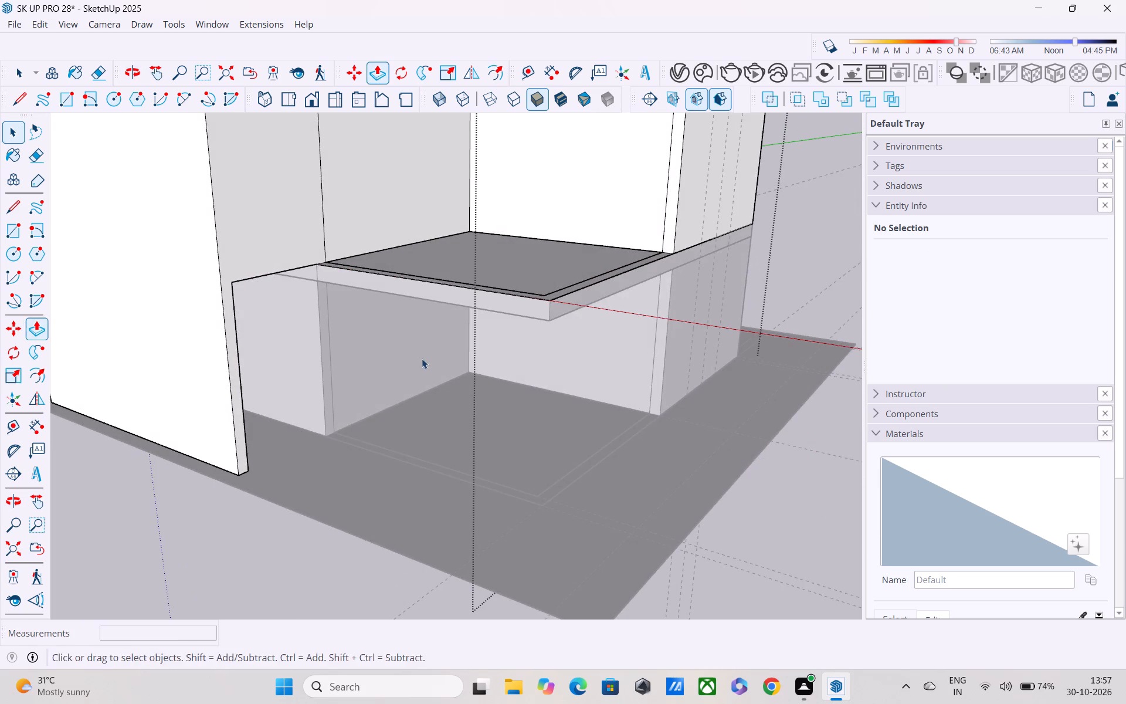
Open the first-floor slab for editing and trace a vertical line across its front edge at the ground-floor wall corner.
middle_click_drag(387, 286, 402, 215)
key("l")
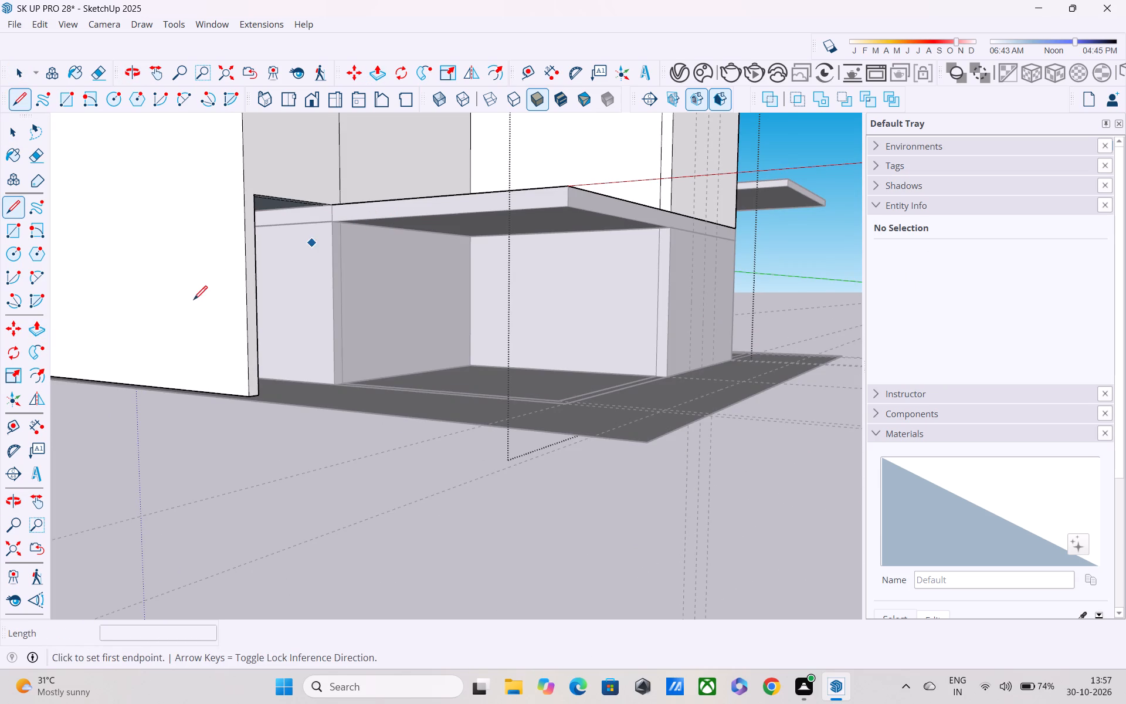
scroll(194, 301, "up", 1)
middle_click_drag(194, 301, 330, 456, "shift")
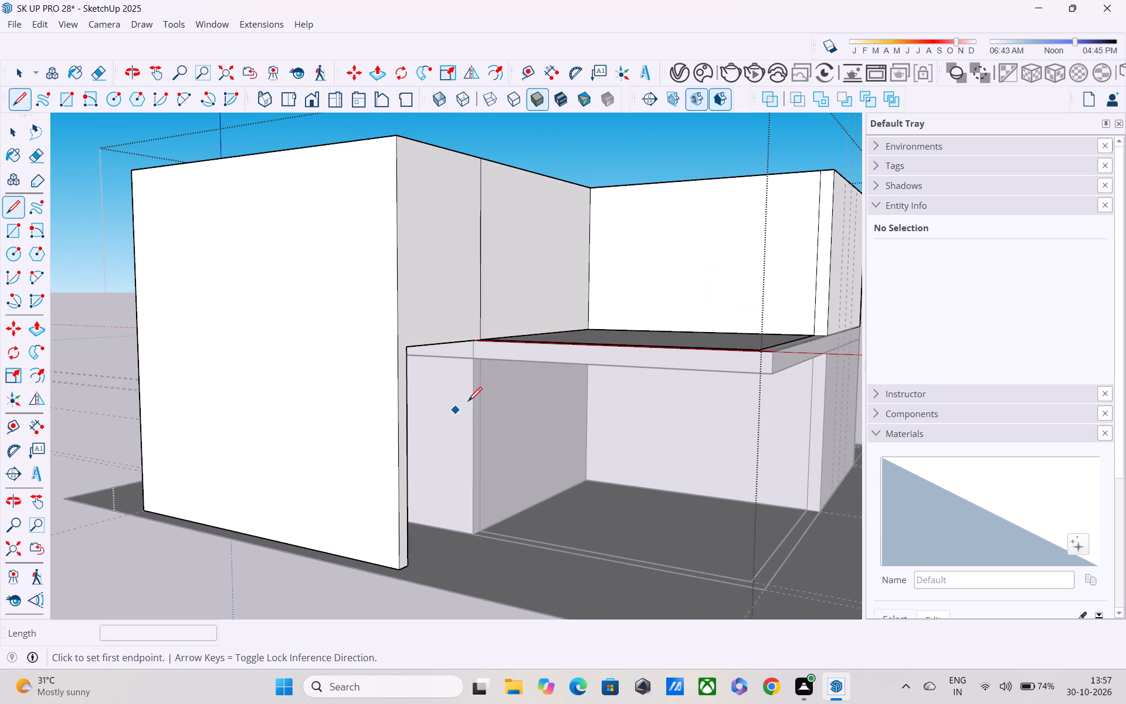
middle_click_drag(460, 355, 520, 344)
key("space")
double_click(581, 347)
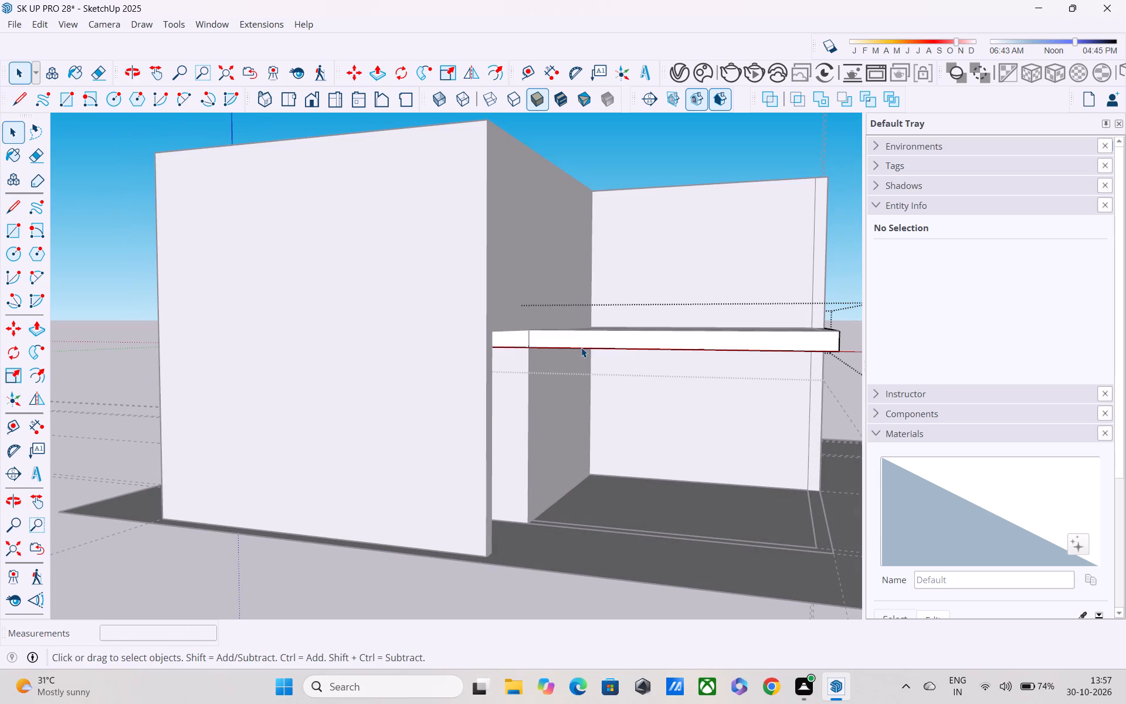
key("l")
scroll(506, 344, "up", 5)
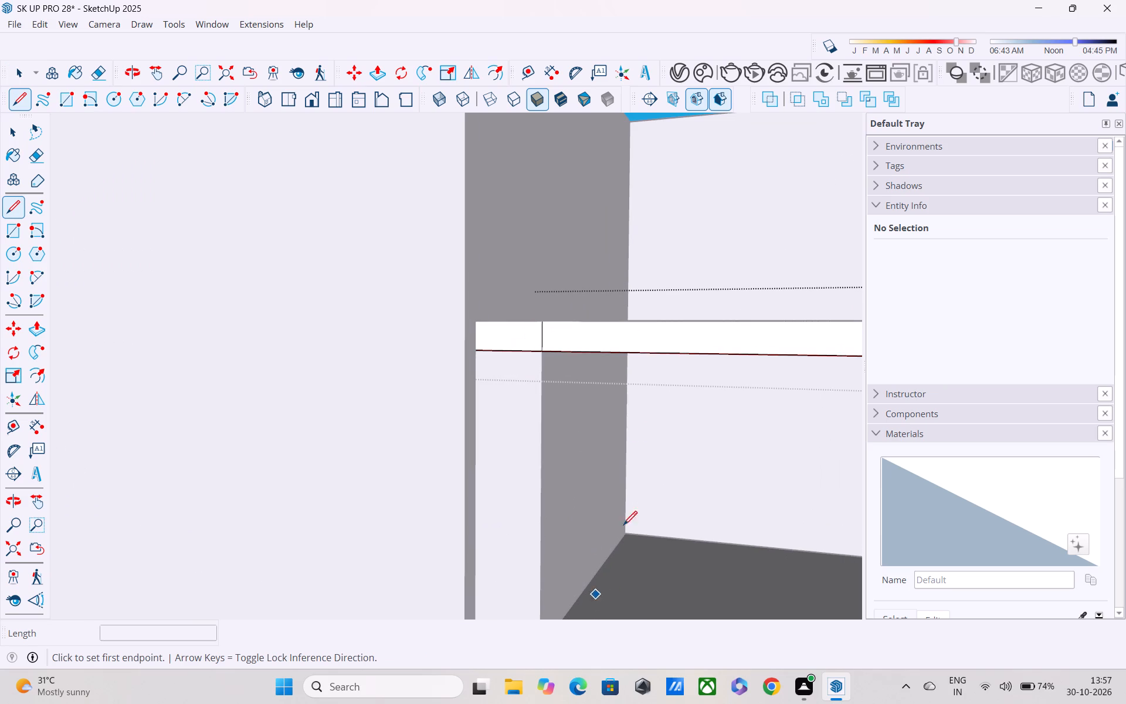
scroll(572, 394, "up", 4)
scroll(522, 311, "up", 2)
left_click(527, 273)
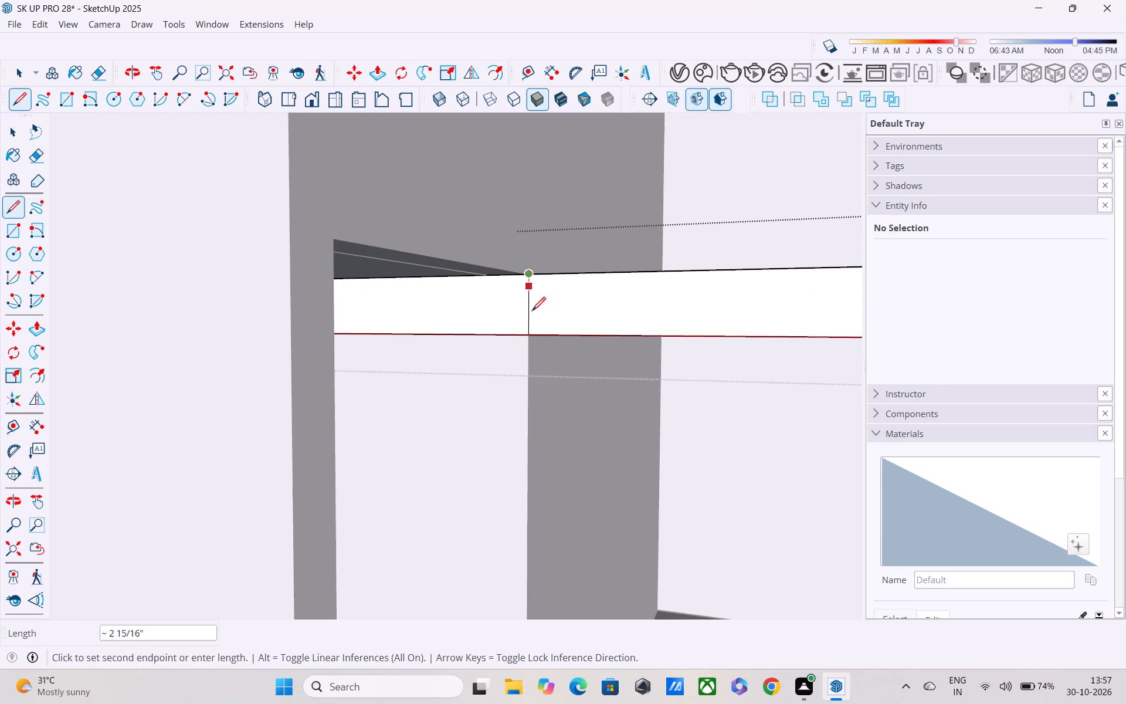
left_click(535, 331)
Pull the slab edge beside the smaller upper room outward about 6' 11" to reach the end wall.
key("p")
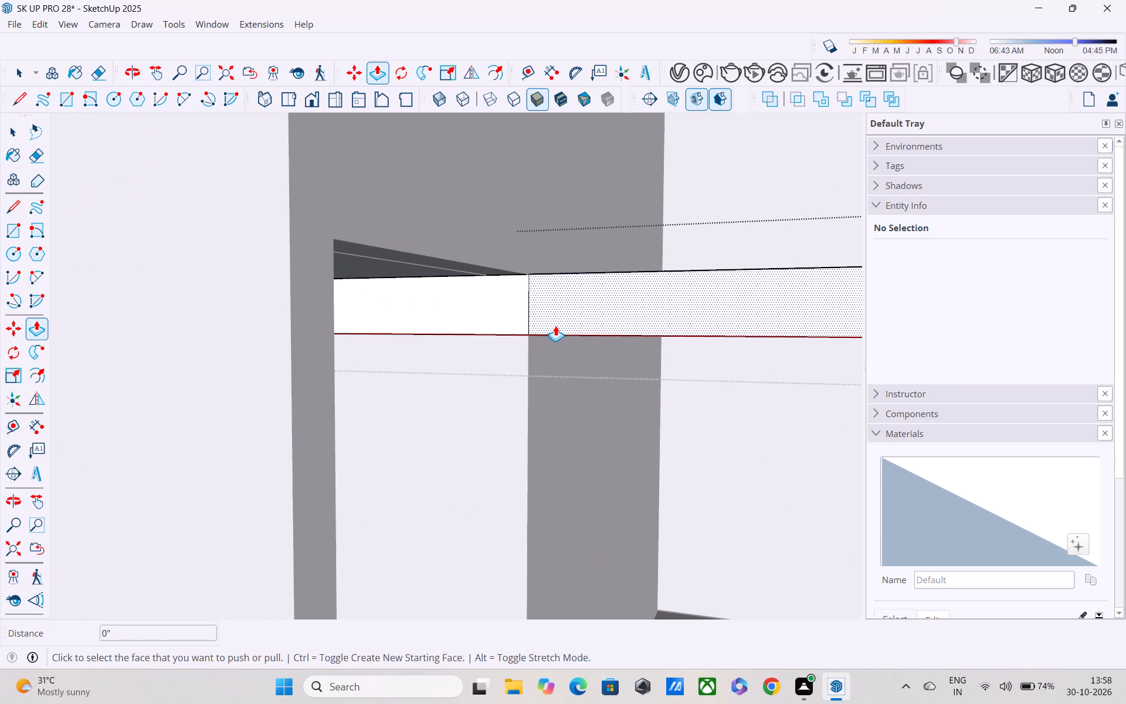
left_click(555, 325)
scroll(437, 436, "down", 2)
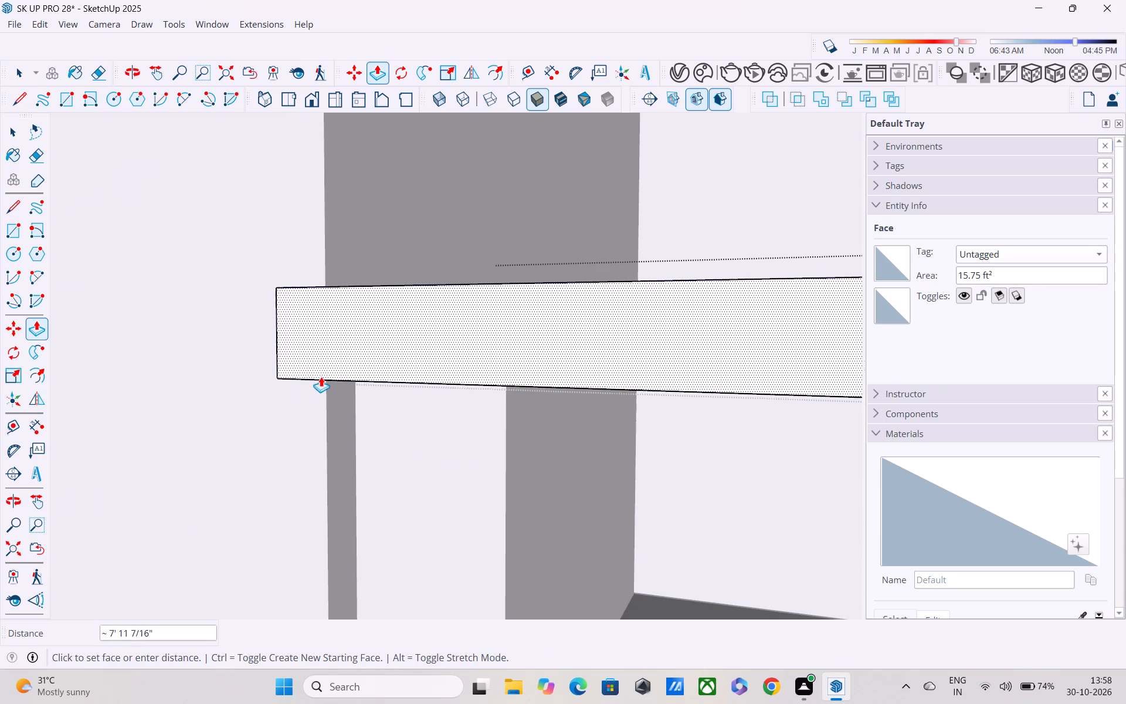
left_click(327, 419)
Pull the same slab edge outward another 2' beyond the end wall.
scroll(327, 419, "down", 9)
middle_click_drag(338, 483, 304, 496)
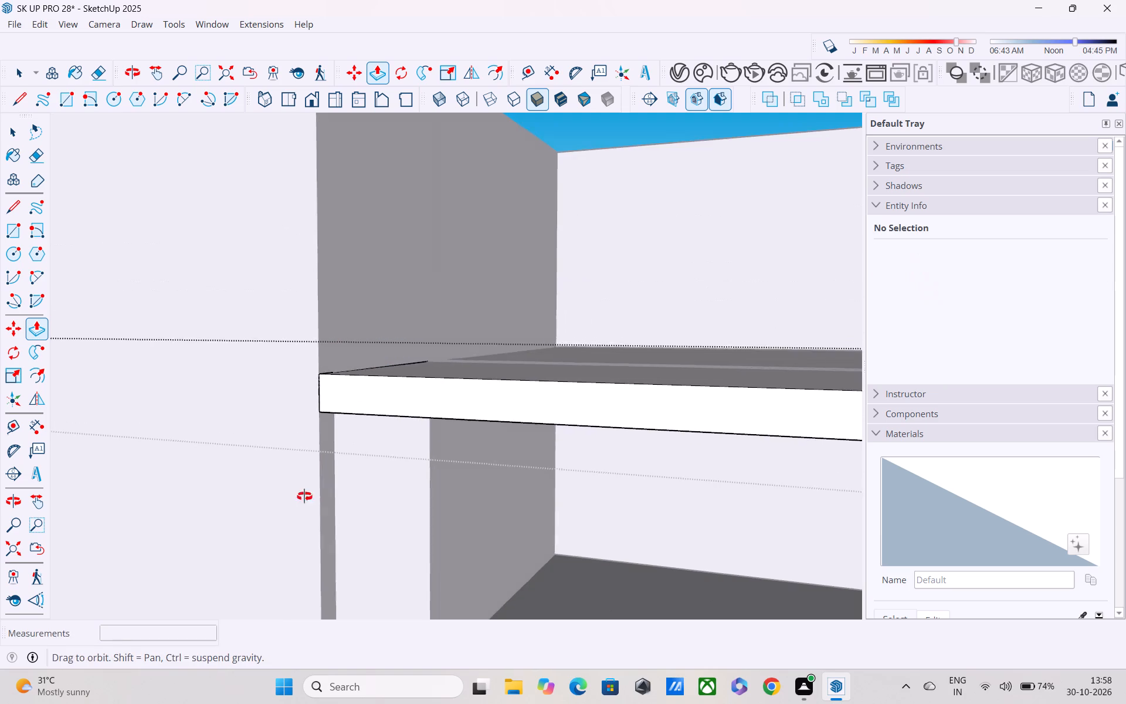
middle_click_drag(304, 496, 254, 517)
scroll(246, 500, "down", 5)
middle_click_drag(281, 607, 290, 490, "shift")
middle_click_drag(326, 490, 593, 465)
scroll(593, 465, "down", 4)
middle_click_drag(593, 466, 333, 487, "shift")
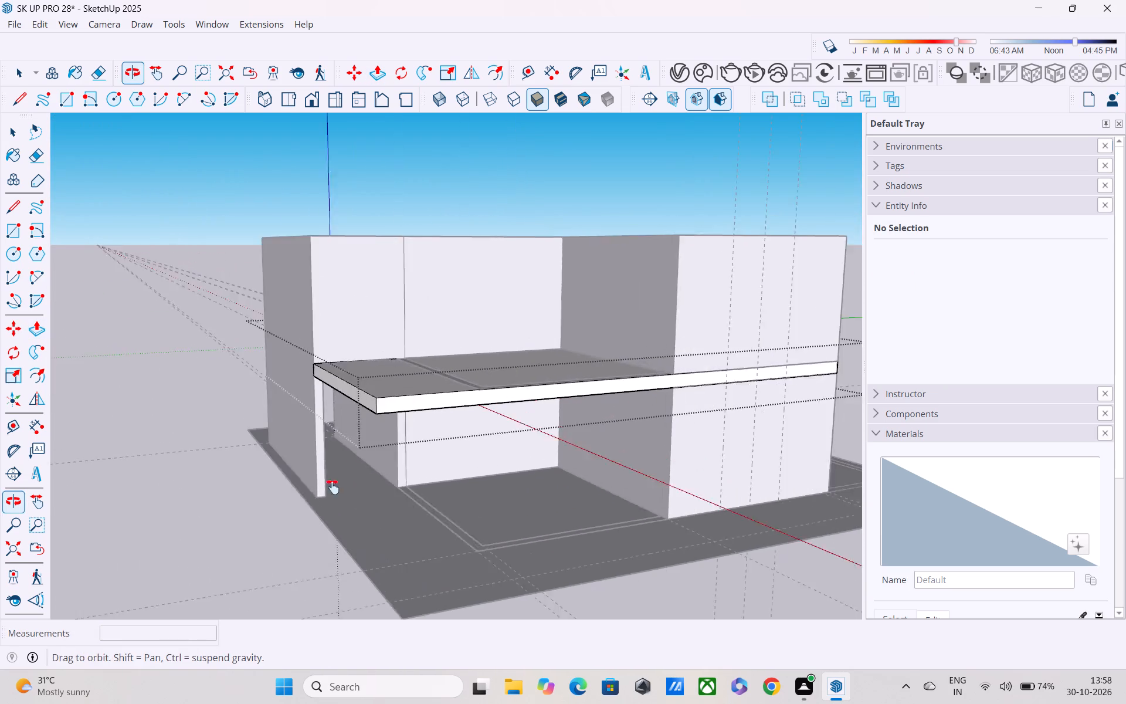
middle_click_drag(333, 487, 324, 486, "shift")
scroll(324, 486, "up", 1, "shift")
scroll(324, 486, "down", 6)
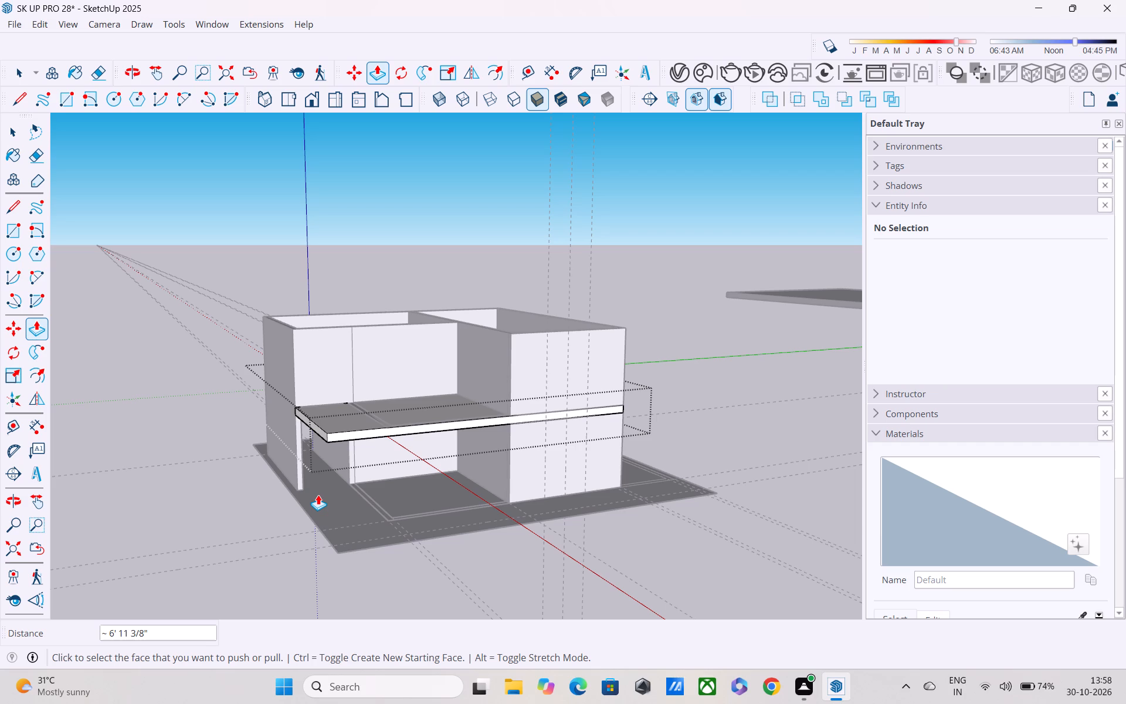
scroll(308, 419, "up", 2)
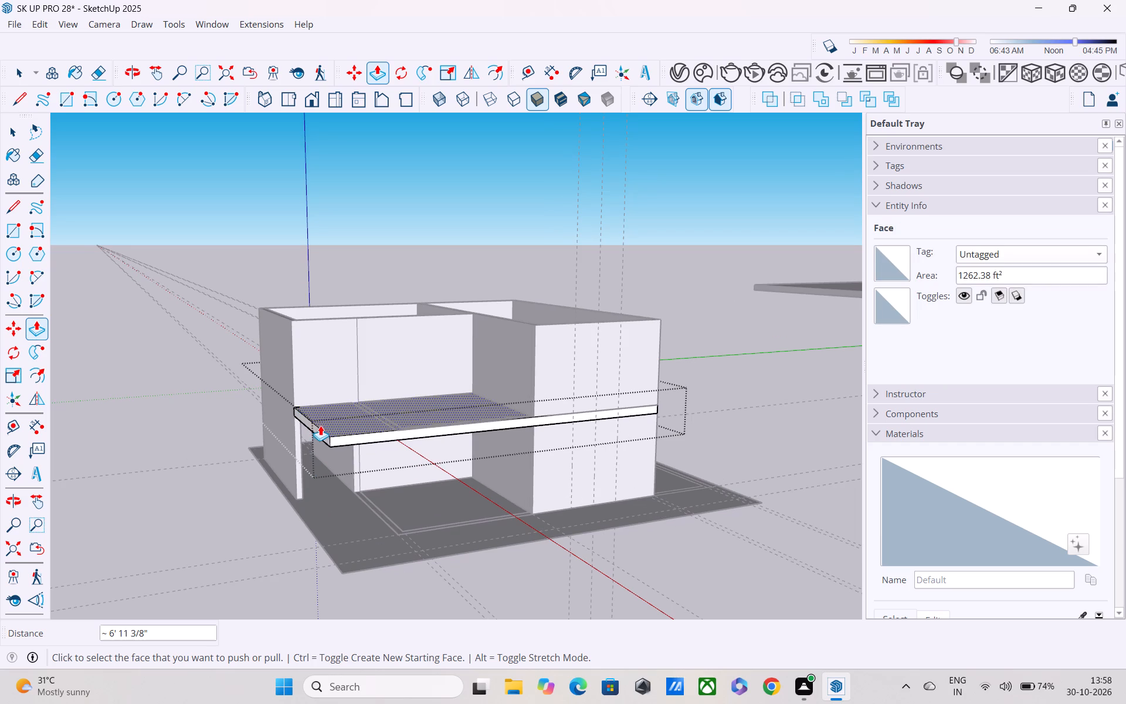
left_click(320, 435)
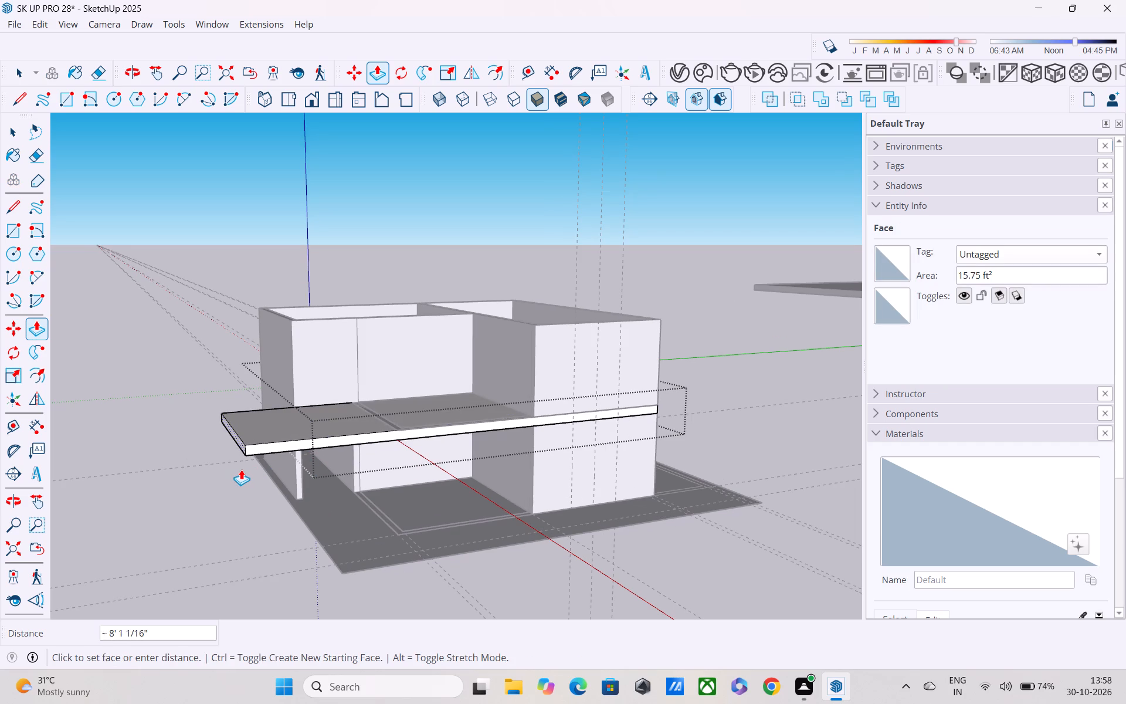
type("2'")
key("Return")
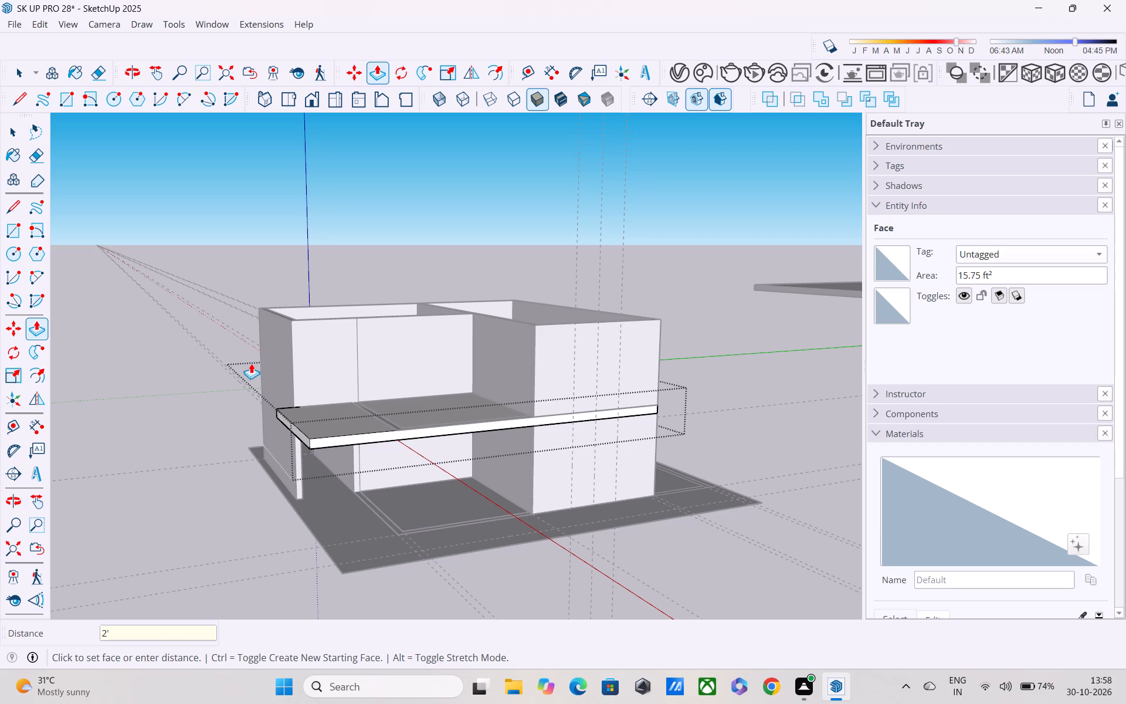
Examine the extended slab against the upper room and end wall from below, eye level and above.
middle_click_drag(256, 366, 408, 394)
middle_click_drag(442, 483, 422, 378)
scroll(625, 459, "up", 3)
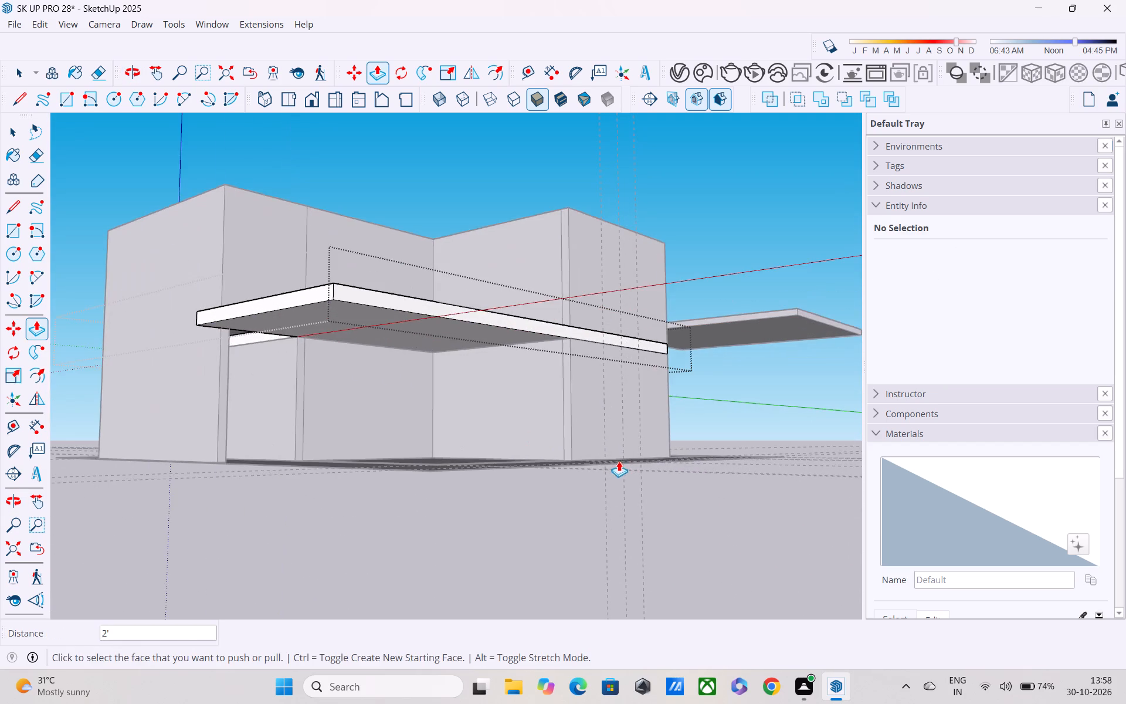
middle_click_drag(612, 462, 475, 557)
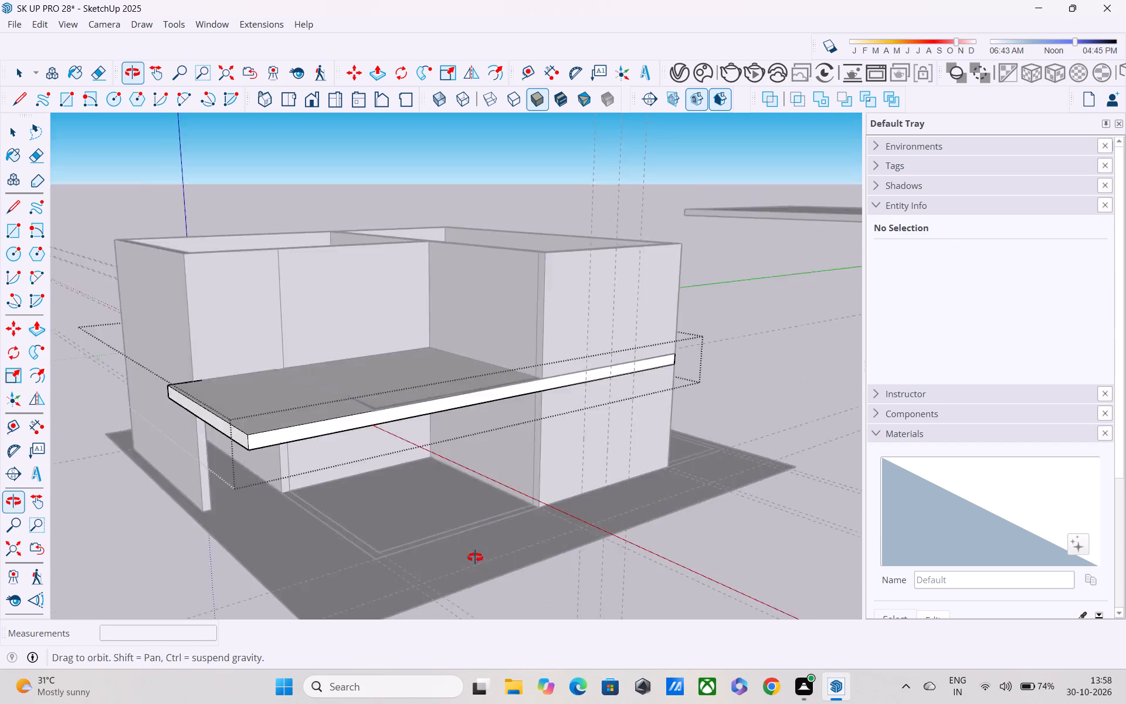
middle_click_drag(475, 557, 541, 510)
scroll(565, 513, "up", 1)
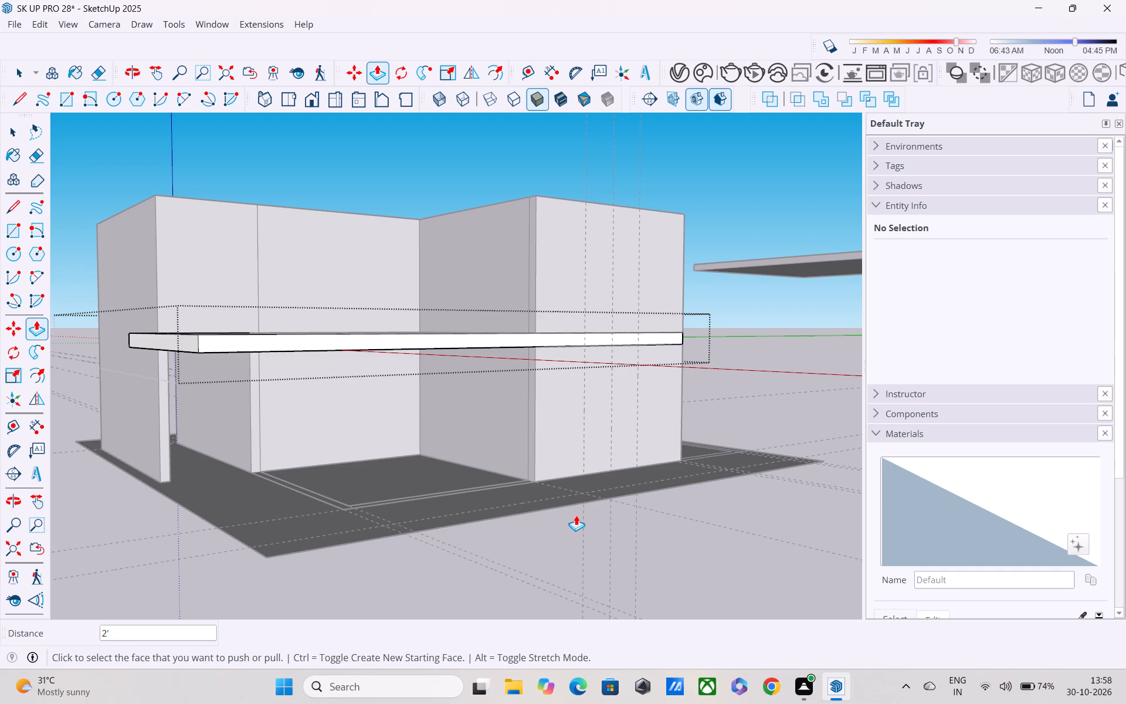
middle_click_drag(578, 474, 621, 597)
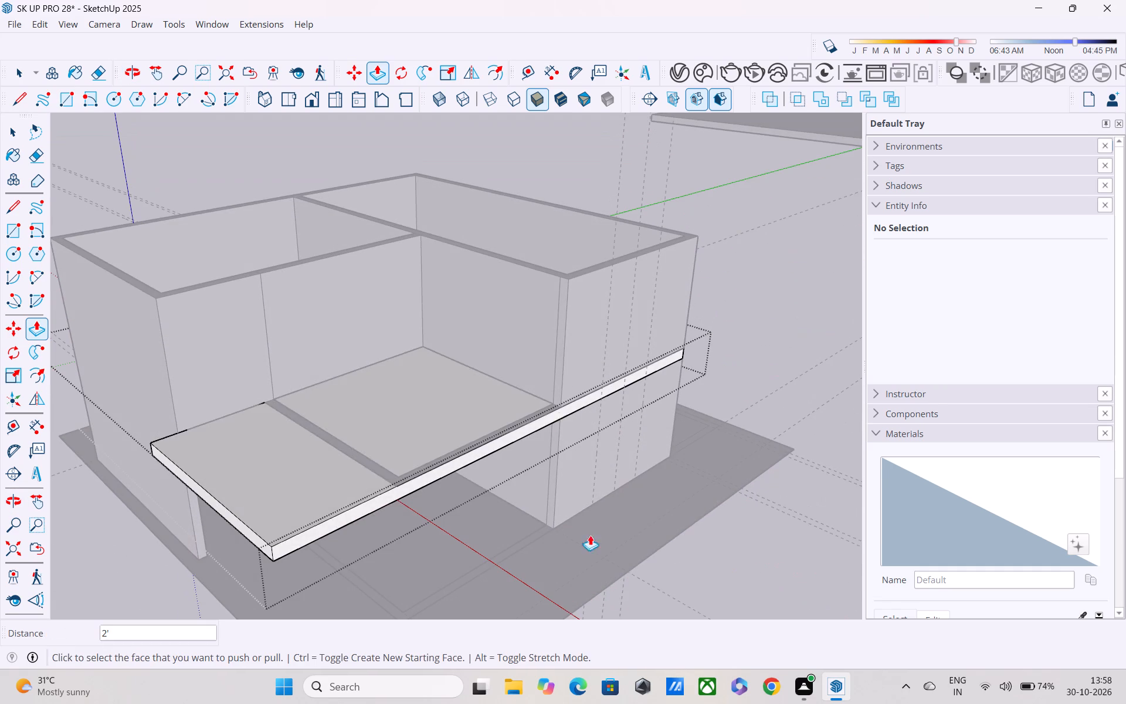
left_click(533, 323)
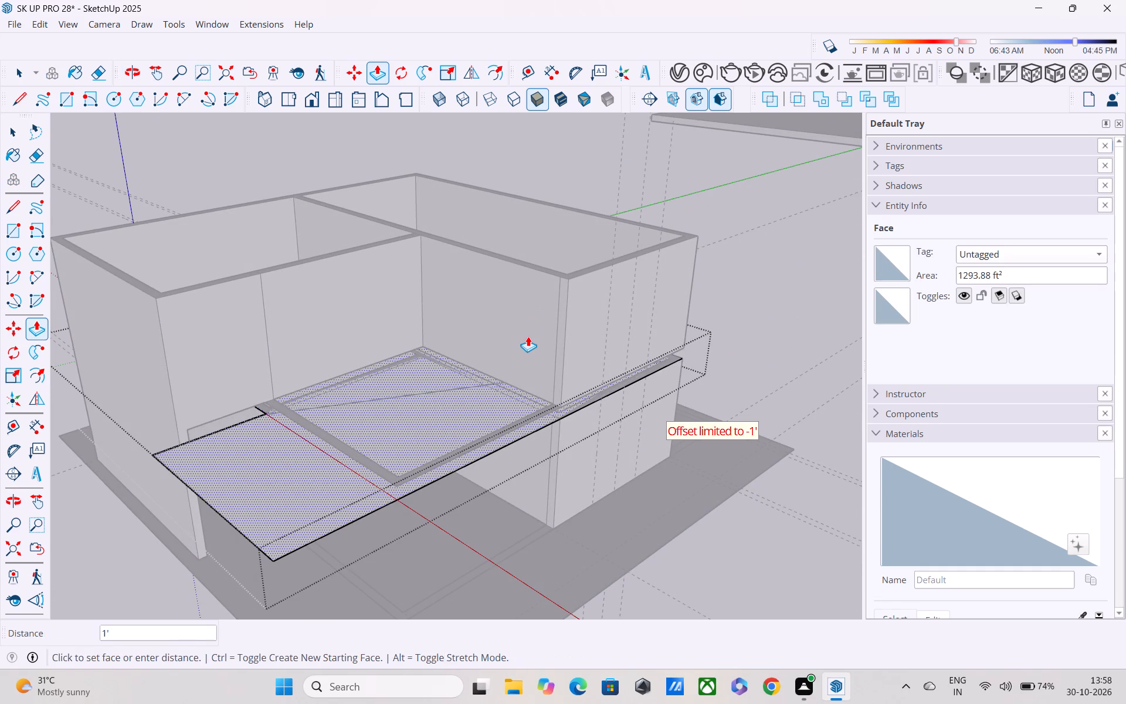
key("Escape")
middle_click_drag(515, 350, 541, 249)
scroll(539, 298, "up", 3)
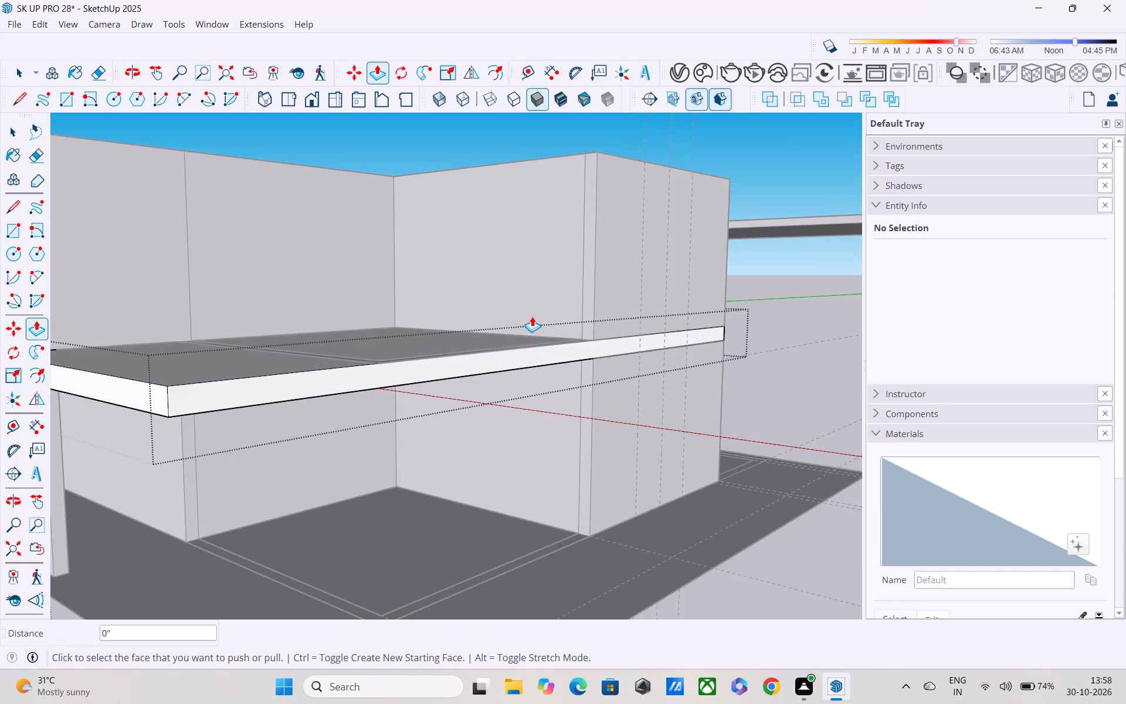
Finish editing the first-floor slab.
middle_click_drag(532, 316, 801, 279)
middle_click_drag(777, 332, 683, 333)
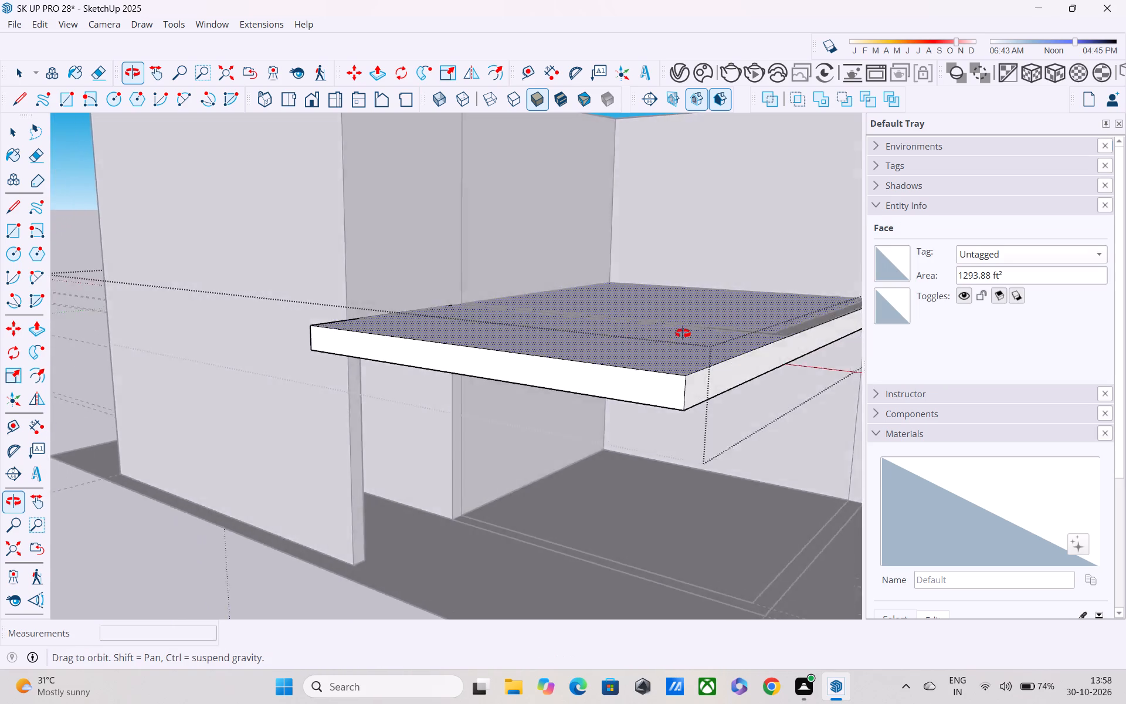
middle_click_drag(683, 333, 765, 289)
scroll(749, 293, "down", 4)
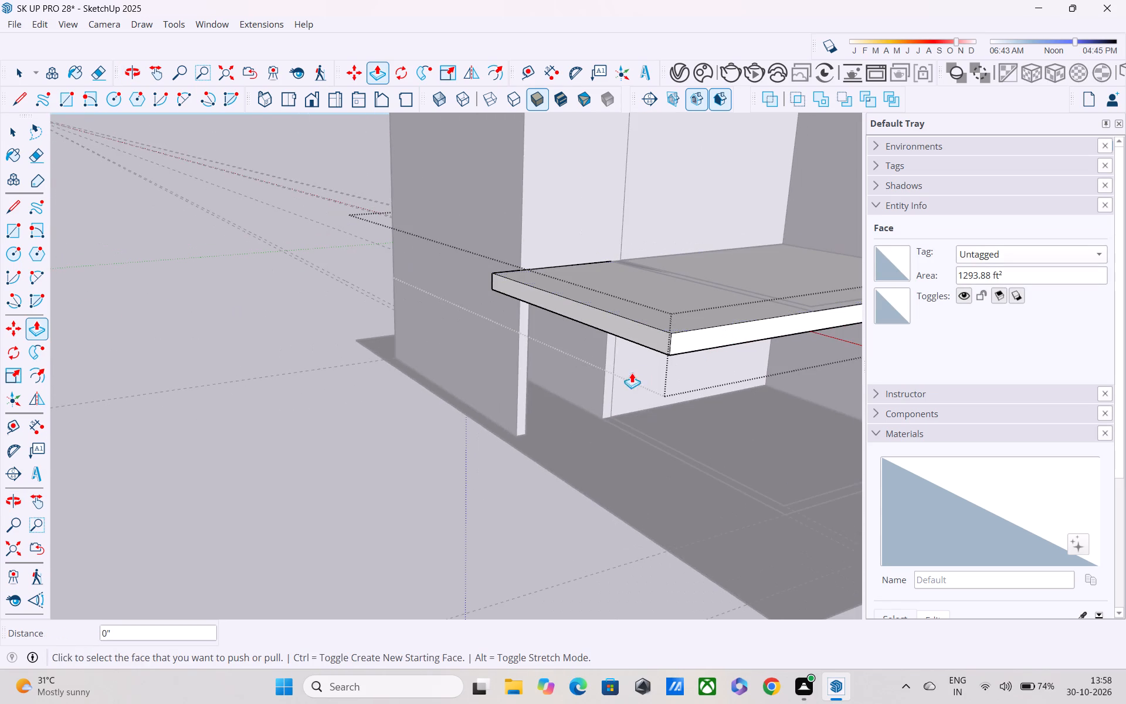
key("space")
left_click(453, 442)
Open the upper-floor walls for editing and pull the terrace-side face of the large room's dividing wall outward 5'.
middle_click_drag(568, 458, 299, 457)
scroll(293, 444, "down", 3, "shift")
middle_click_drag(301, 450, 267, 464, "shift")
middle_click_drag(266, 472, 578, 593)
middle_click_drag(657, 300, 661, 382)
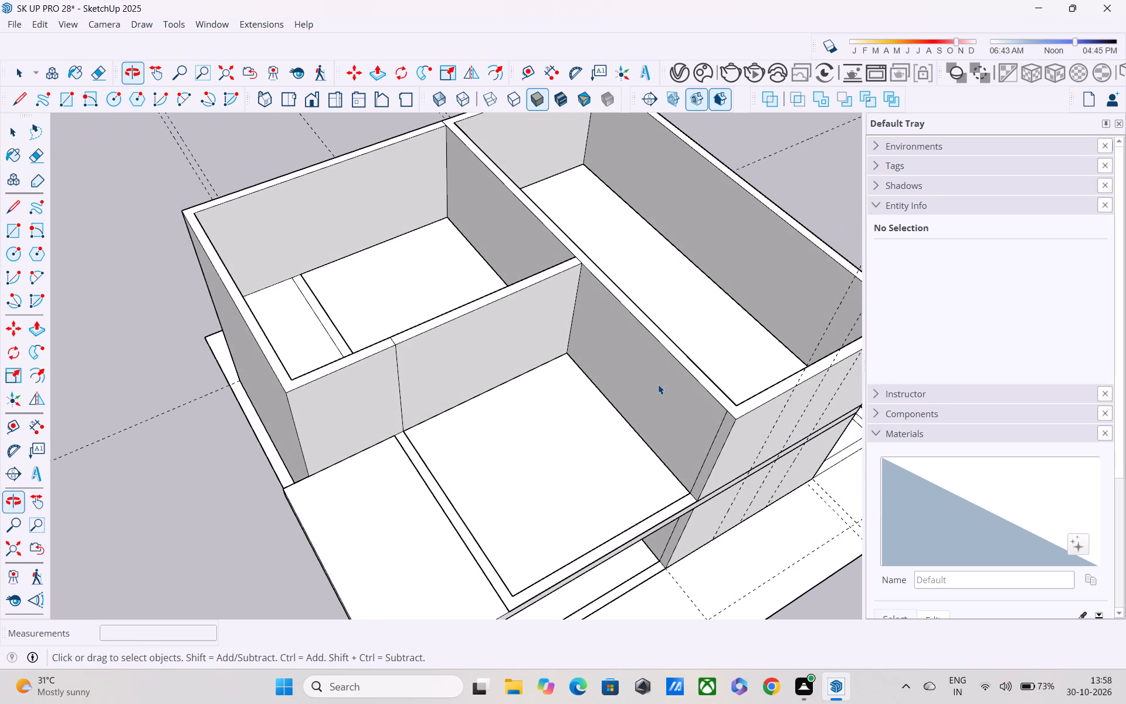
key("p")
left_click(646, 375)
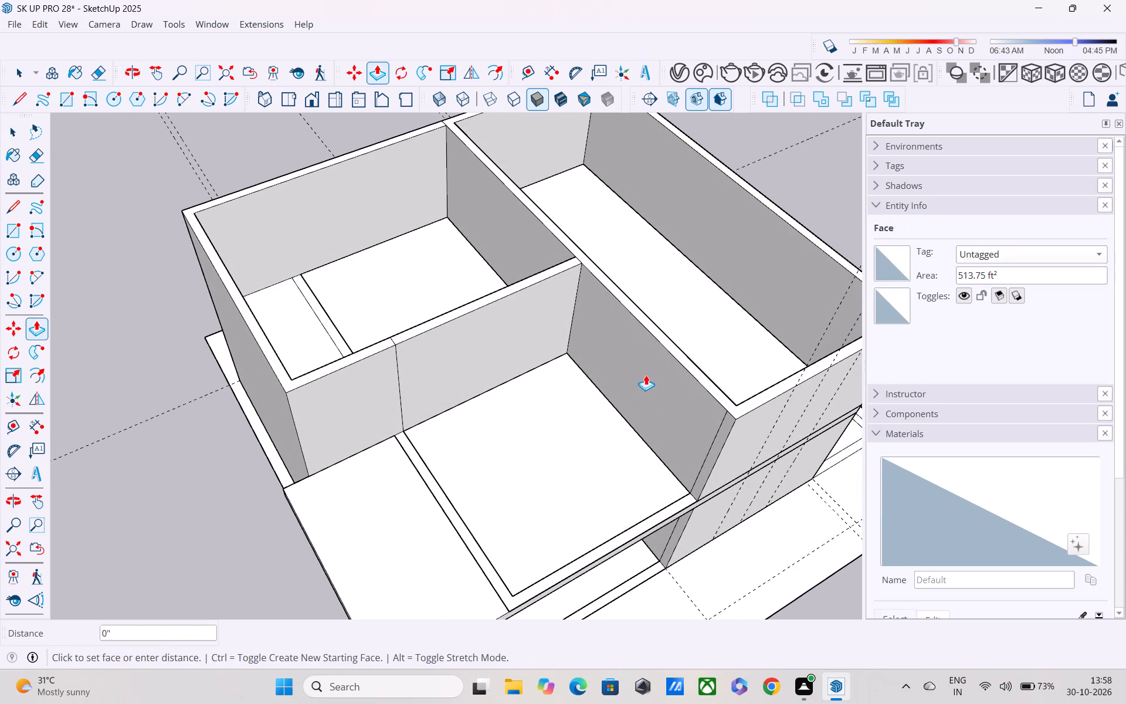
key("space")
double_click(646, 374)
key("p")
left_click(646, 378)
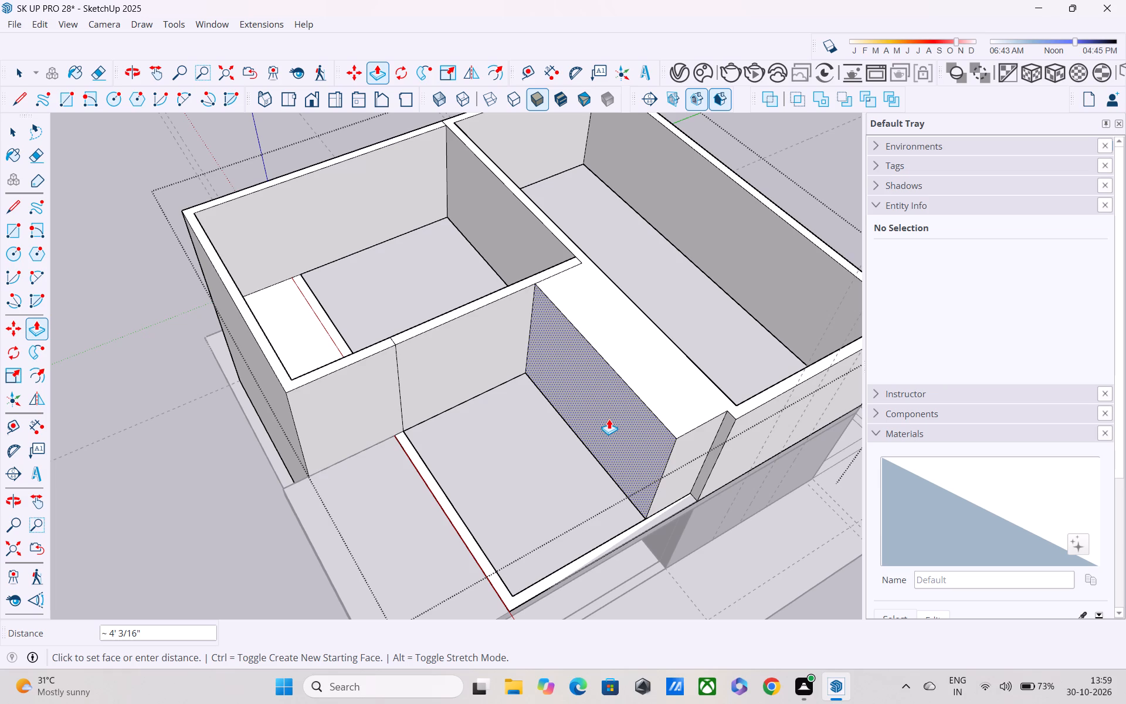
type("5'")
key("Return")
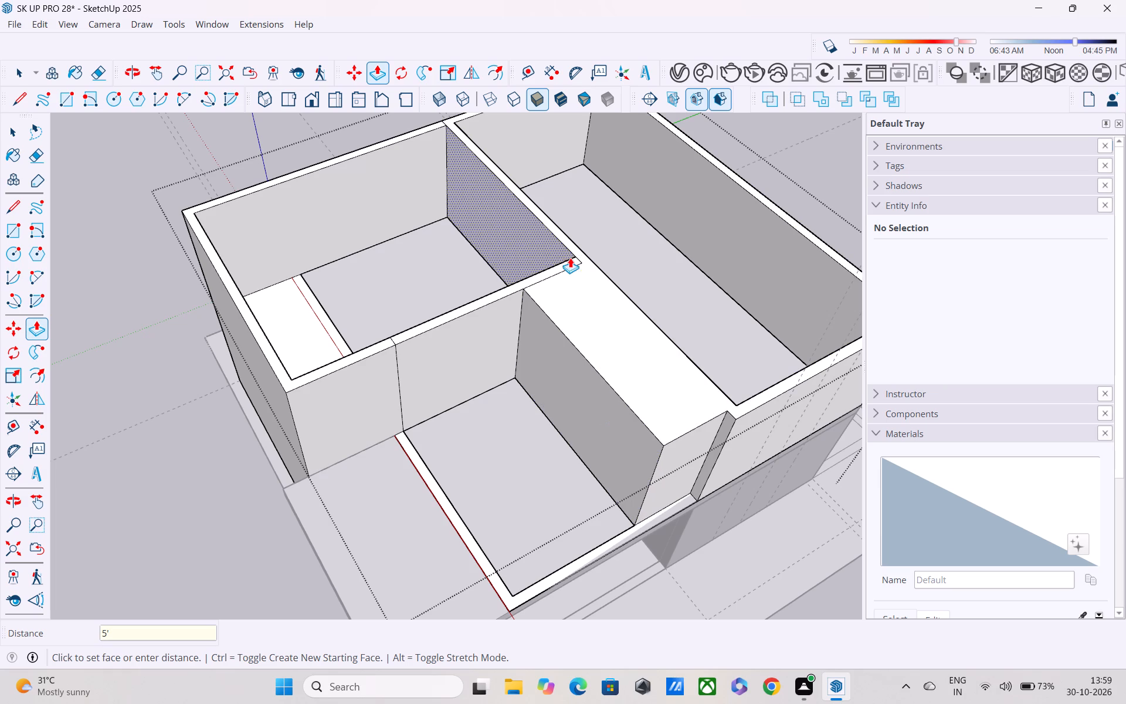
Pull the same dividing wall's face inside the smaller upper room outward 5' to match.
left_click(551, 252)
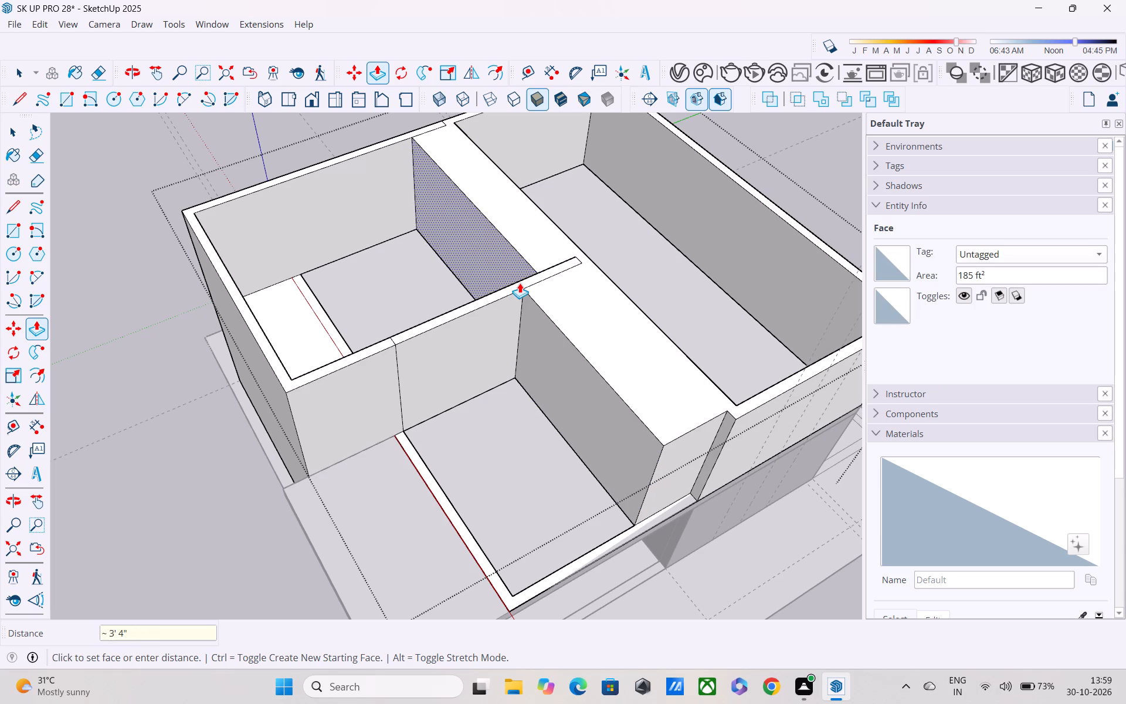
type("5'")
key("Return")
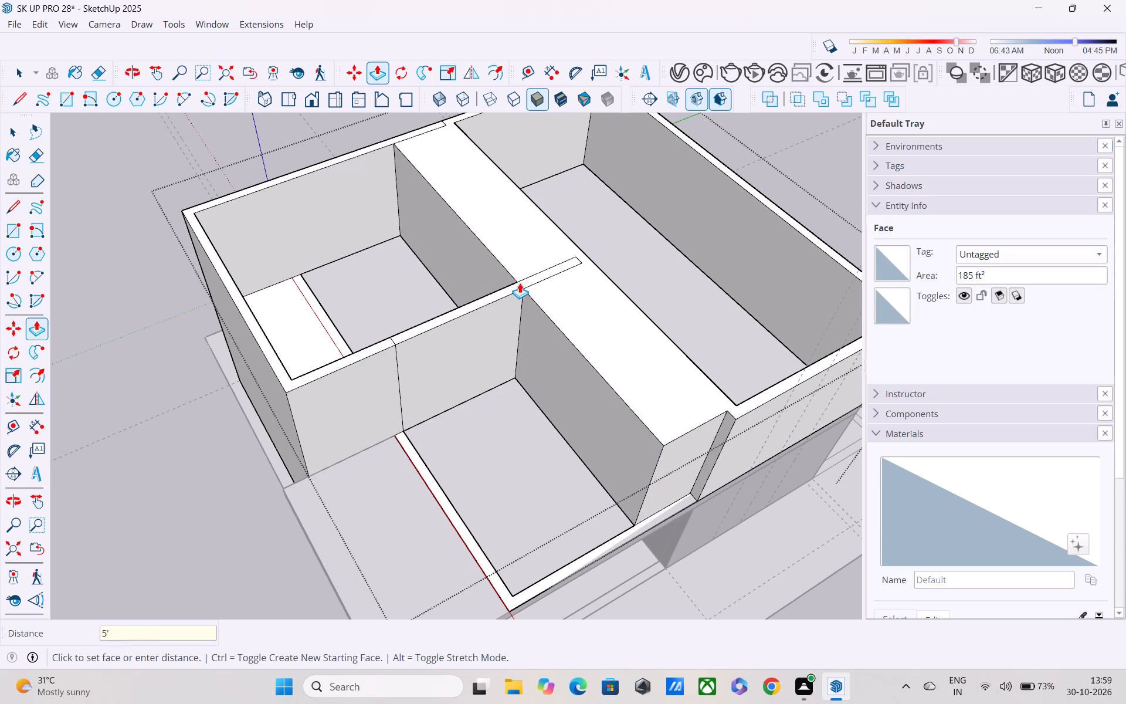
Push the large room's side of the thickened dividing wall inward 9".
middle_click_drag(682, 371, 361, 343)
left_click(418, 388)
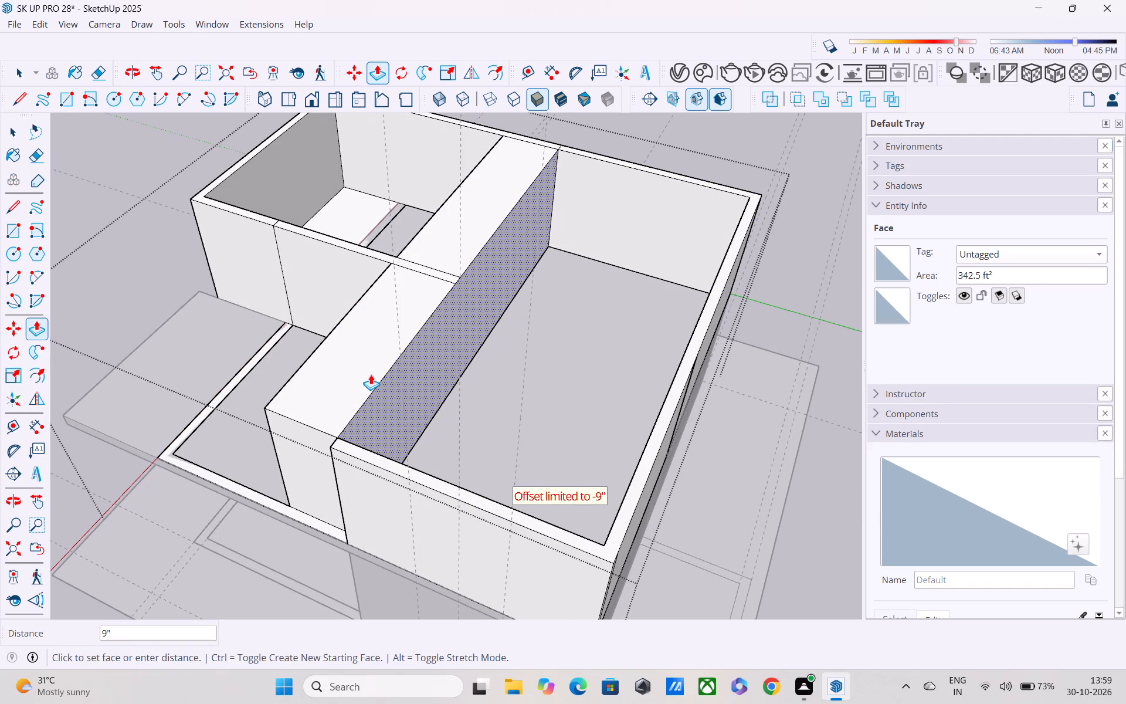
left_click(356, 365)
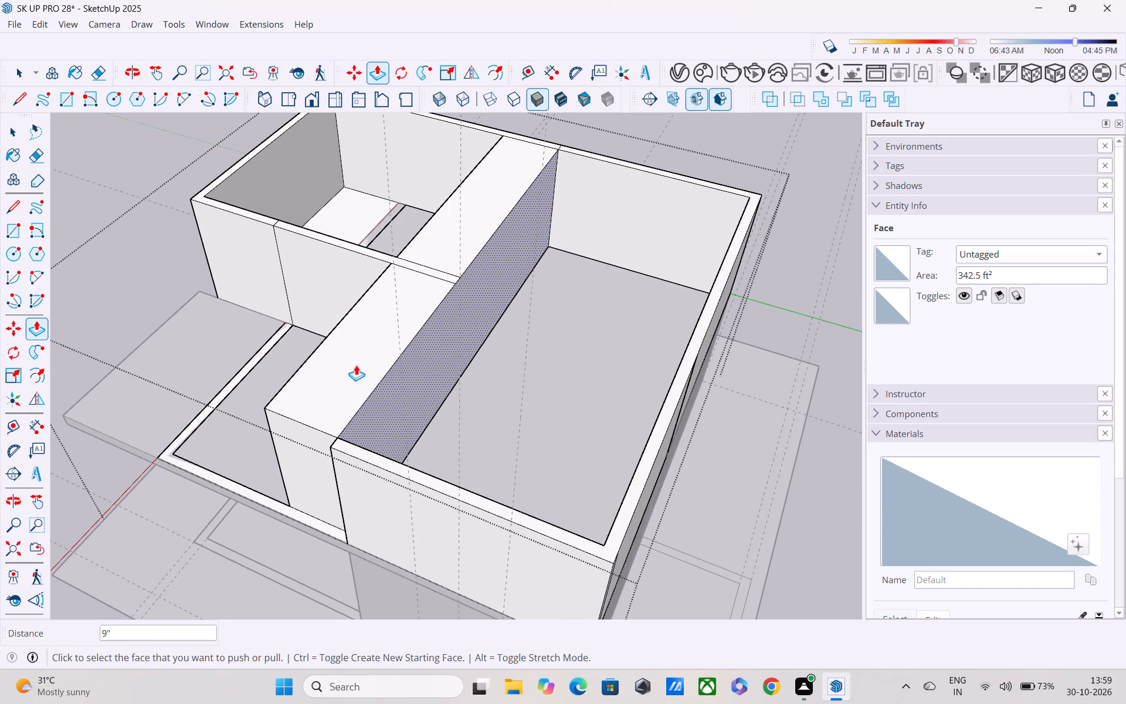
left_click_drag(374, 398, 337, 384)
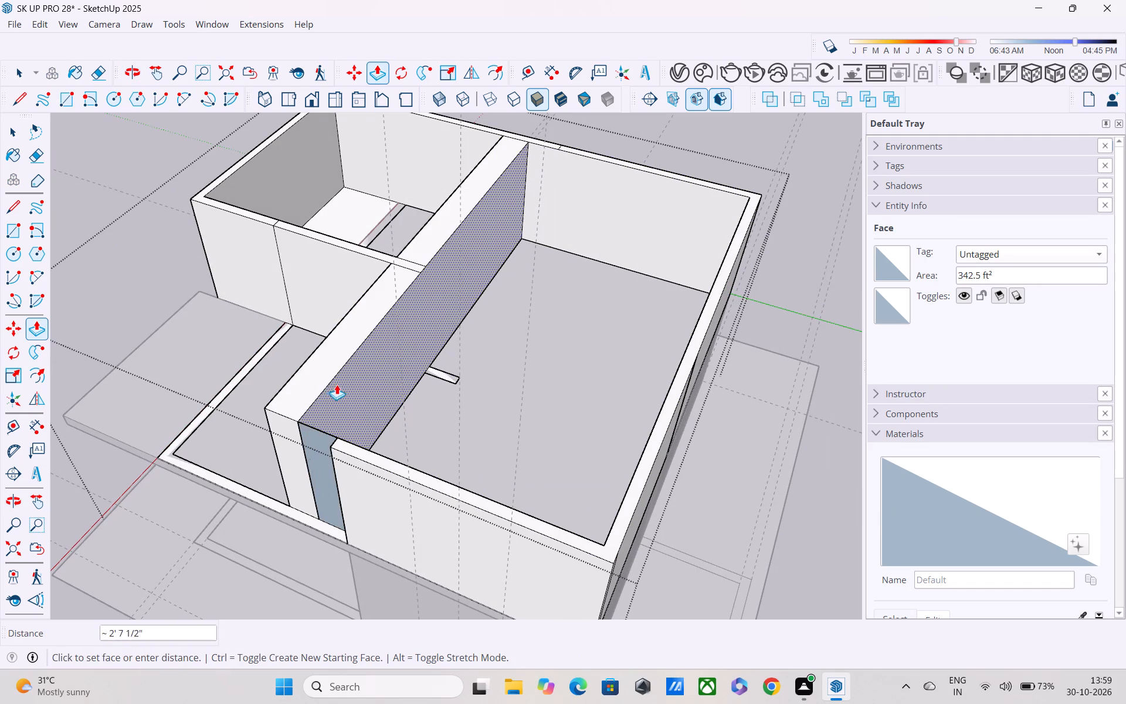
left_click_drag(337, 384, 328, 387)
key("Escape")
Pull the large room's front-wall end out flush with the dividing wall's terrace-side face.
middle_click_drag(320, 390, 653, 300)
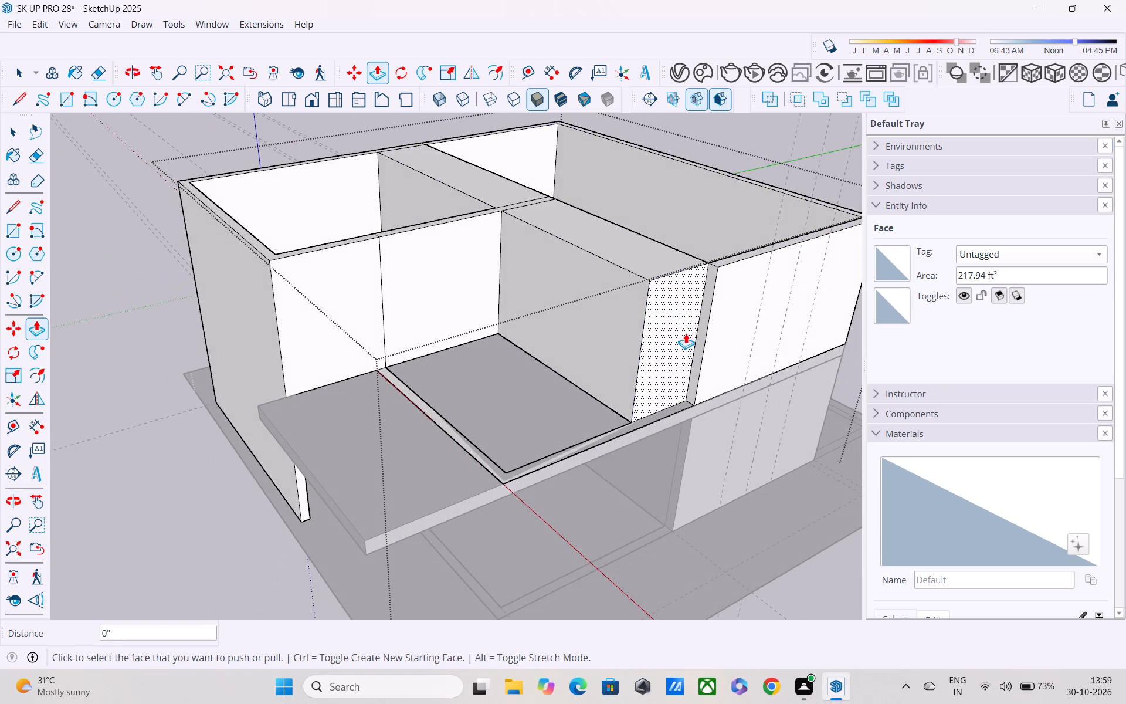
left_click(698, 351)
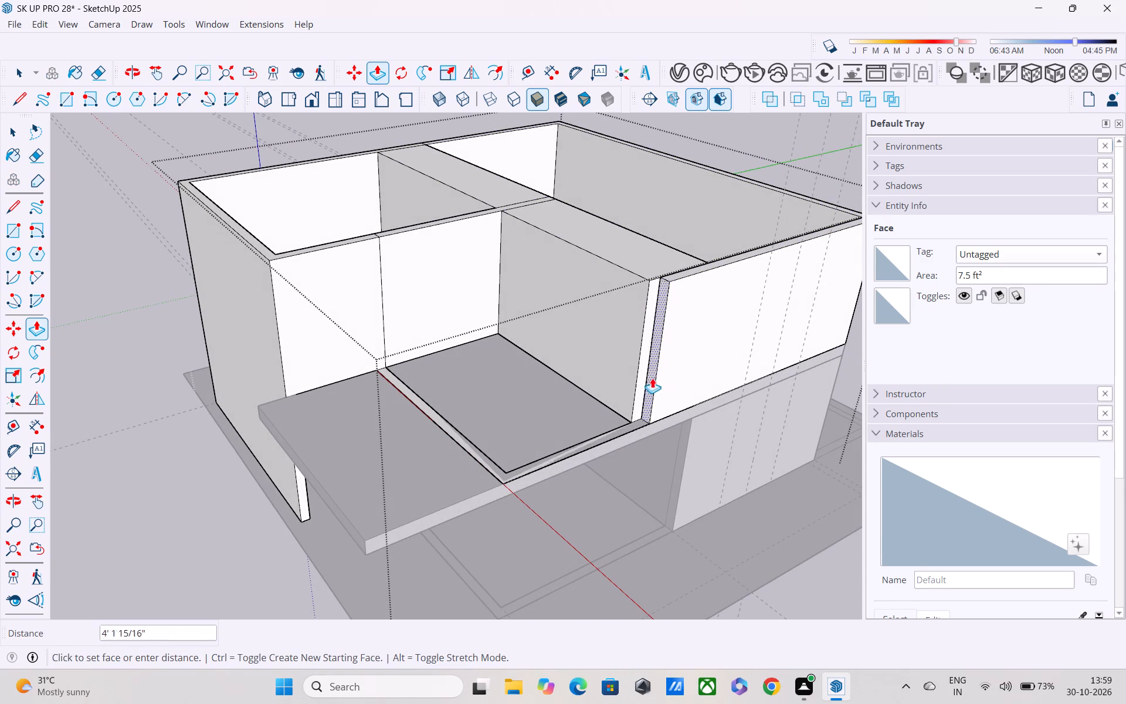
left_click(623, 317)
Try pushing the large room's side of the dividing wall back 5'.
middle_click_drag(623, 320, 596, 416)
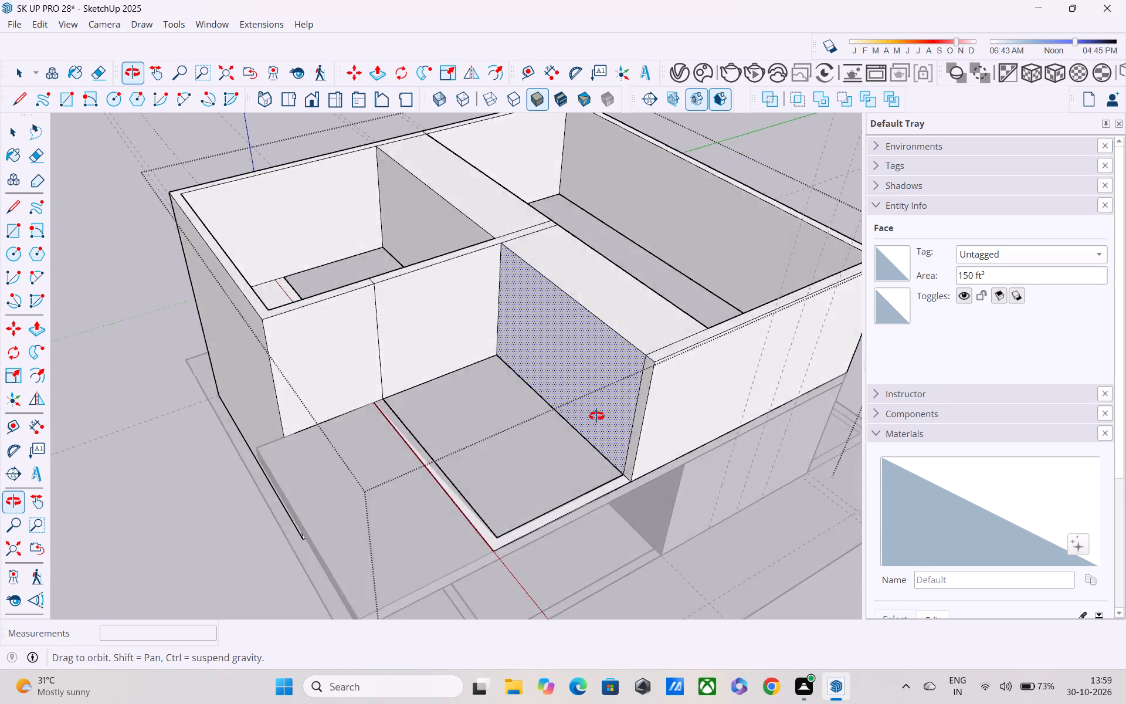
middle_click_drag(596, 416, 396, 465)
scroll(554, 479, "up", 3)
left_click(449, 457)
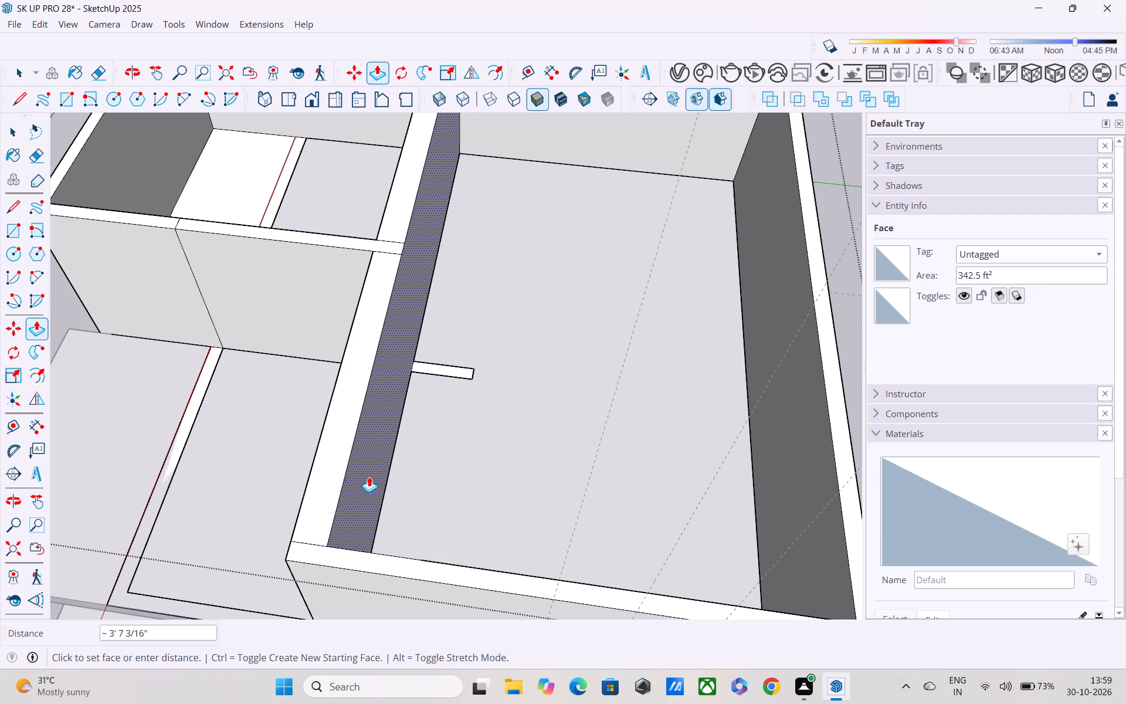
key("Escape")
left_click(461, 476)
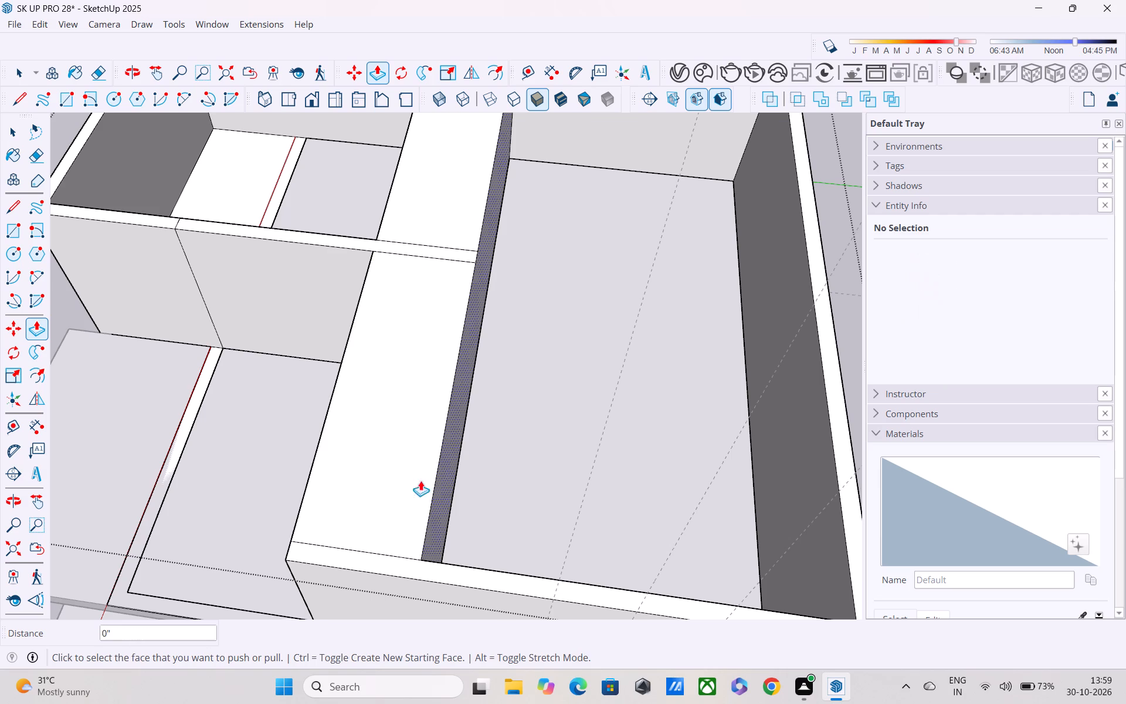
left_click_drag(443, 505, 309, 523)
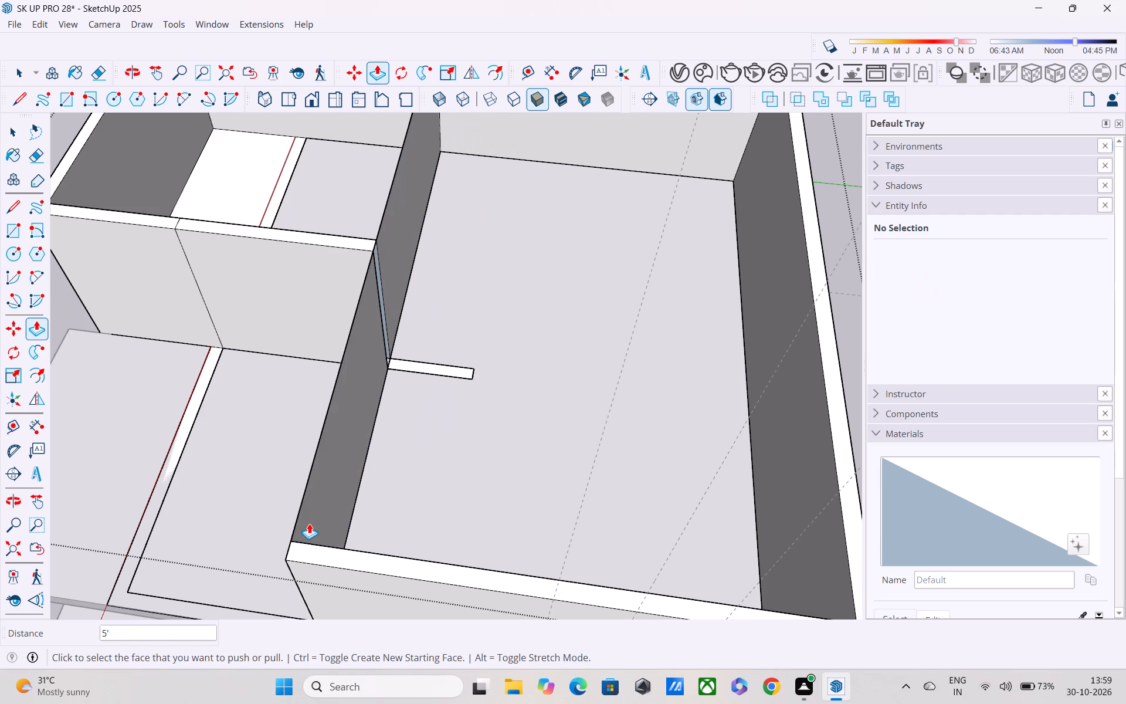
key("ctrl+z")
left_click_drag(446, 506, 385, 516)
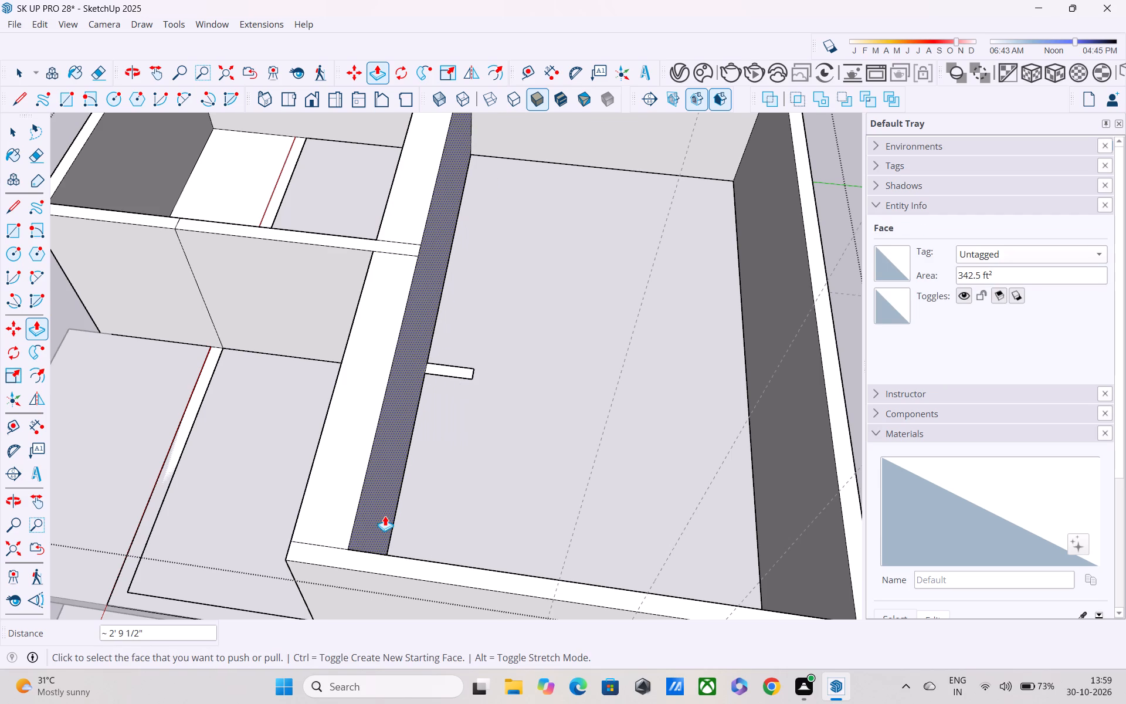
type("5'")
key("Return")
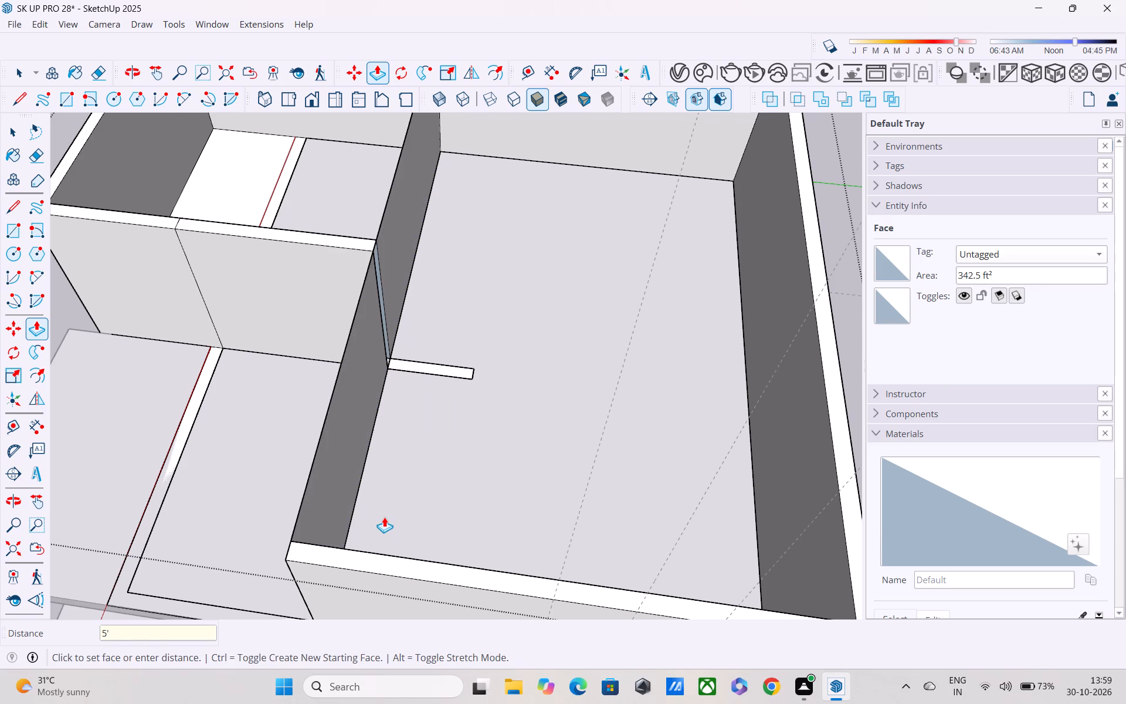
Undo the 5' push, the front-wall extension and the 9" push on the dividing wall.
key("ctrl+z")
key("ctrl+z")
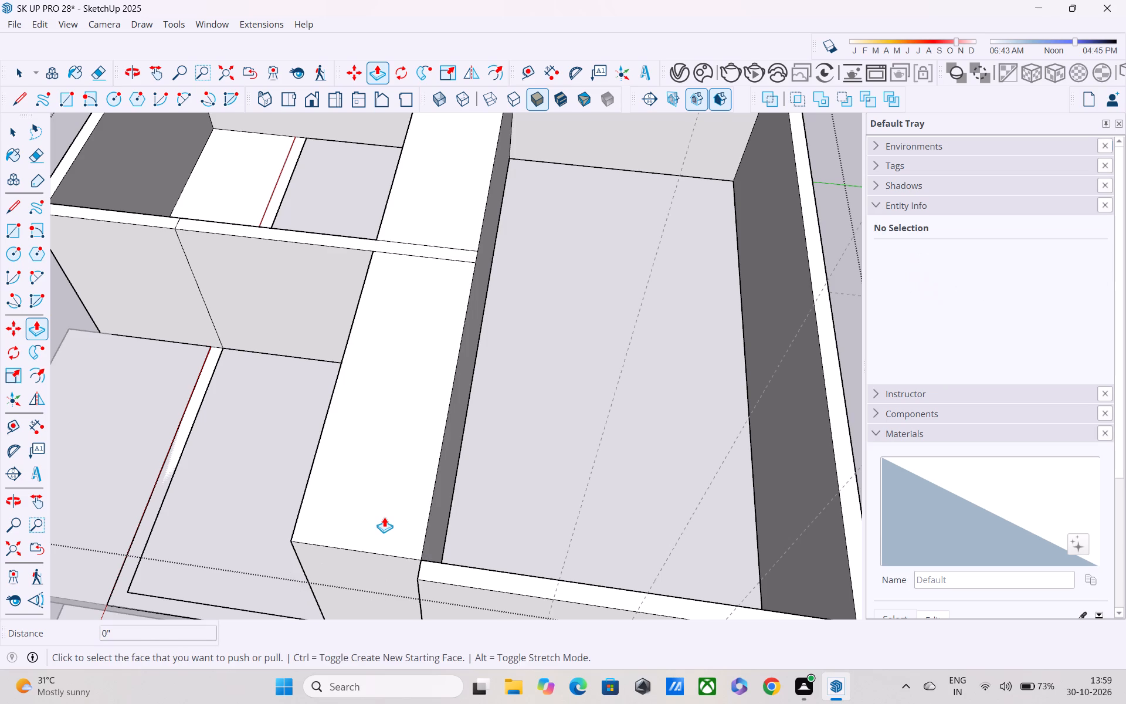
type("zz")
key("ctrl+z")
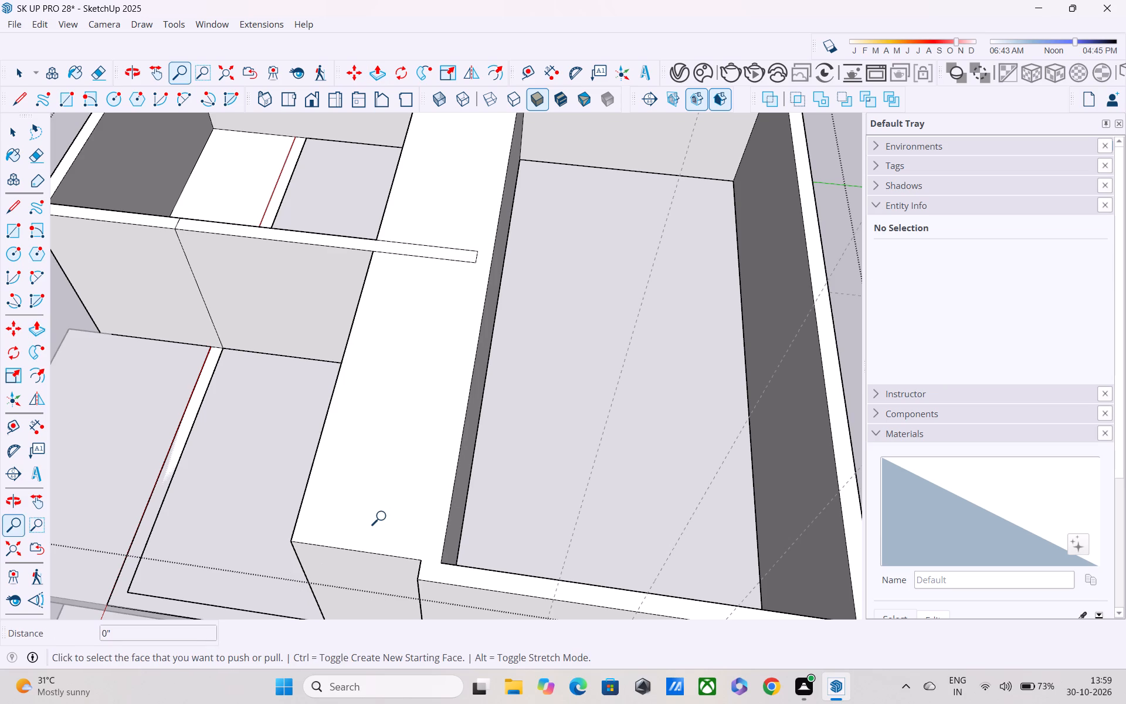
Extend the large room's front-wall end to sit flush with the dividing wall's terrace-side face.
middle_click_drag(512, 412, 706, 355)
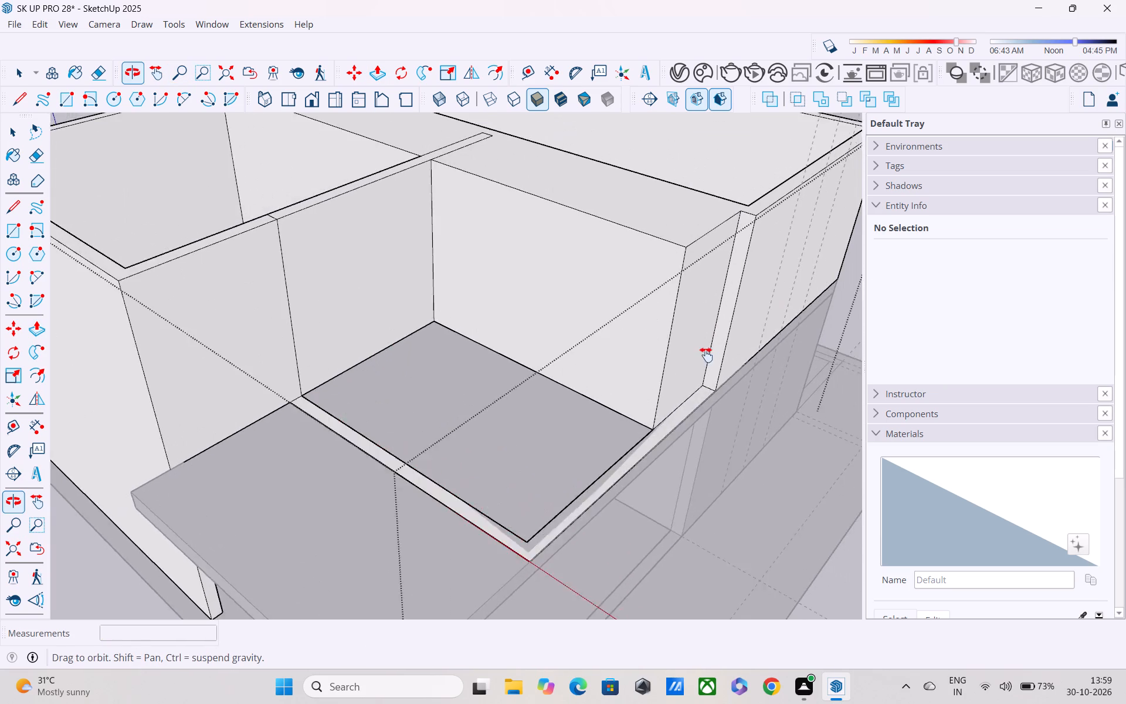
middle_click_drag(706, 355, 689, 369)
key("p")
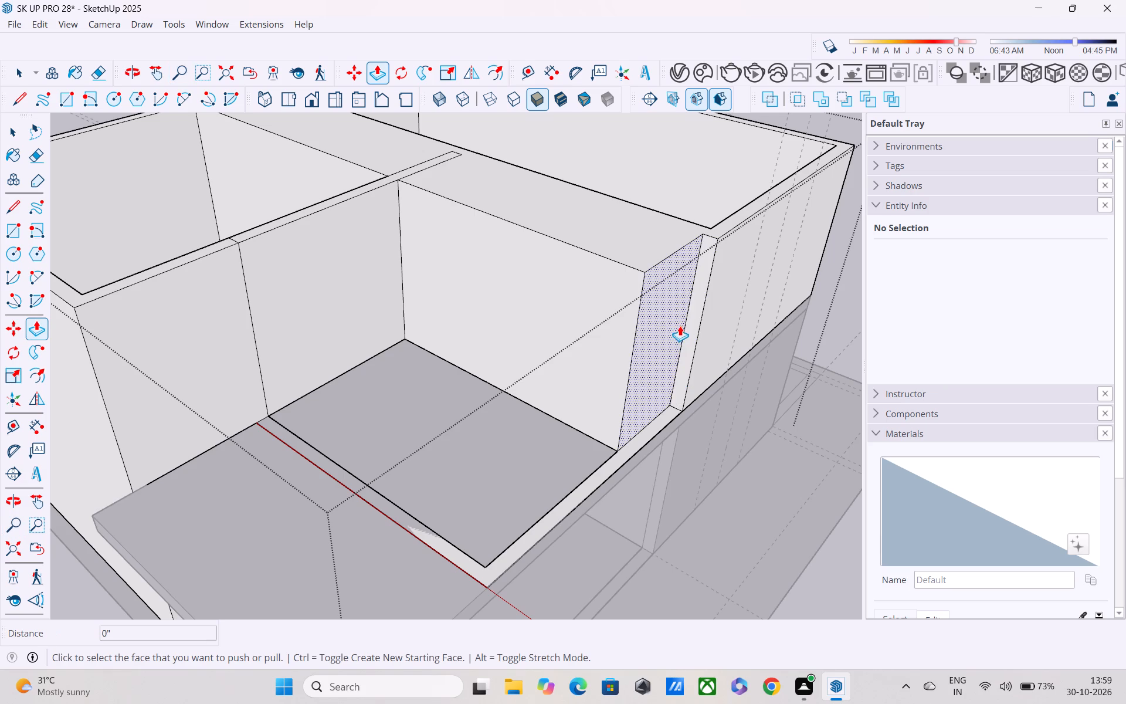
left_click(686, 333)
left_click(621, 391)
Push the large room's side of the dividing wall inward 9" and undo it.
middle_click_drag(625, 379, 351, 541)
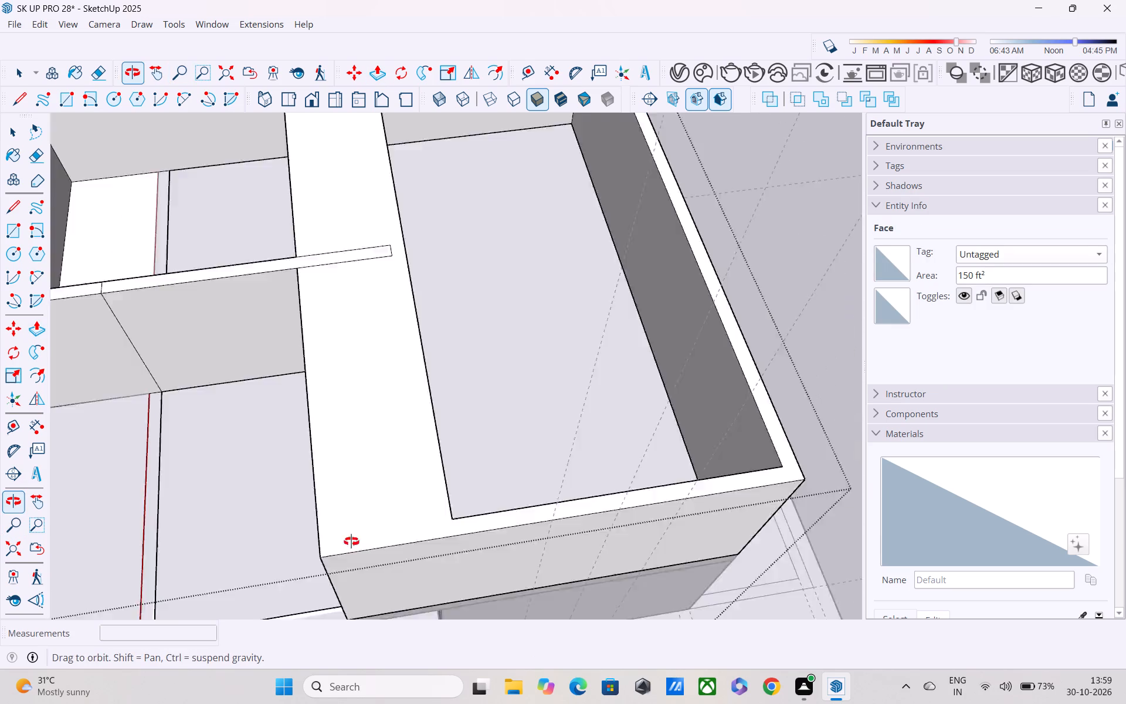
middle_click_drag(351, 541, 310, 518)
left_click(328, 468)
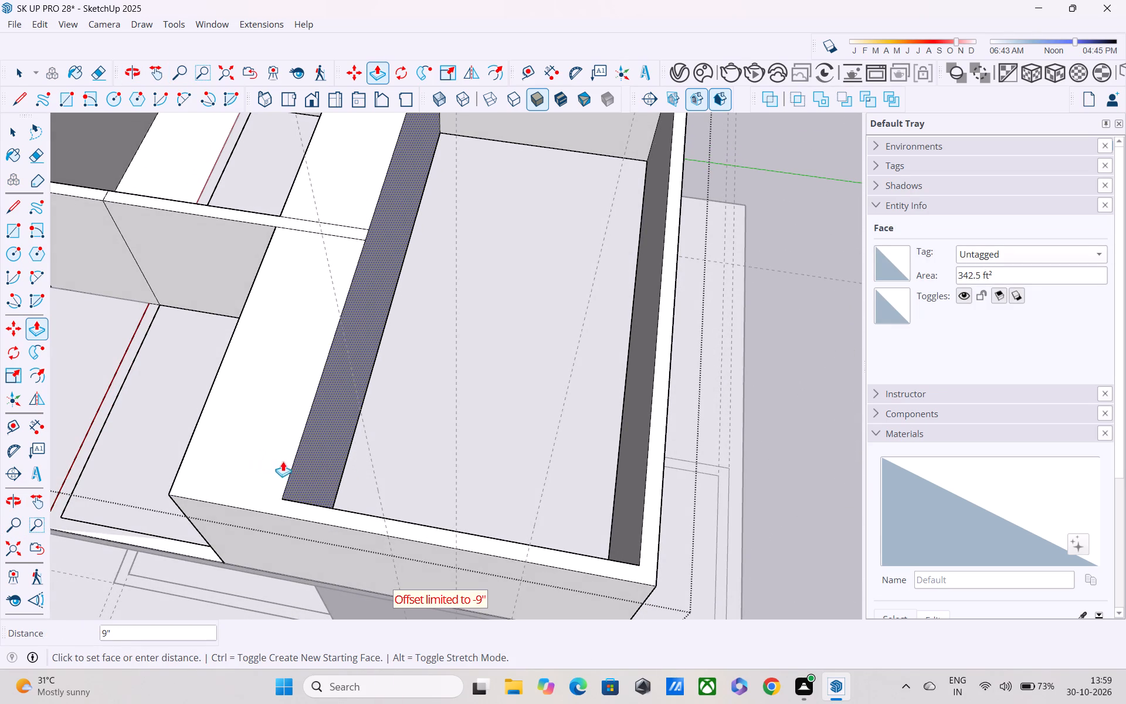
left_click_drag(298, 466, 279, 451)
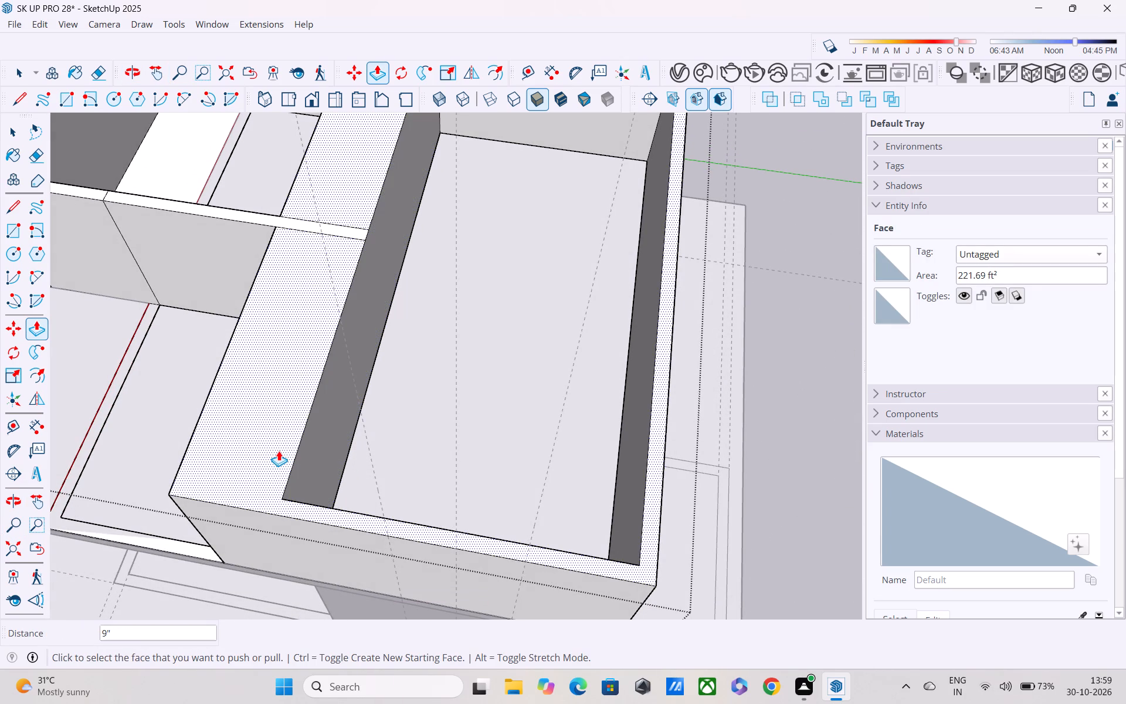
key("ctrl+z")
Push the large room's side of the dividing wall inward 9", and again by about 4', to thin the wall.
scroll(279, 451, "down", 2)
middle_click_drag(279, 451, 405, 703)
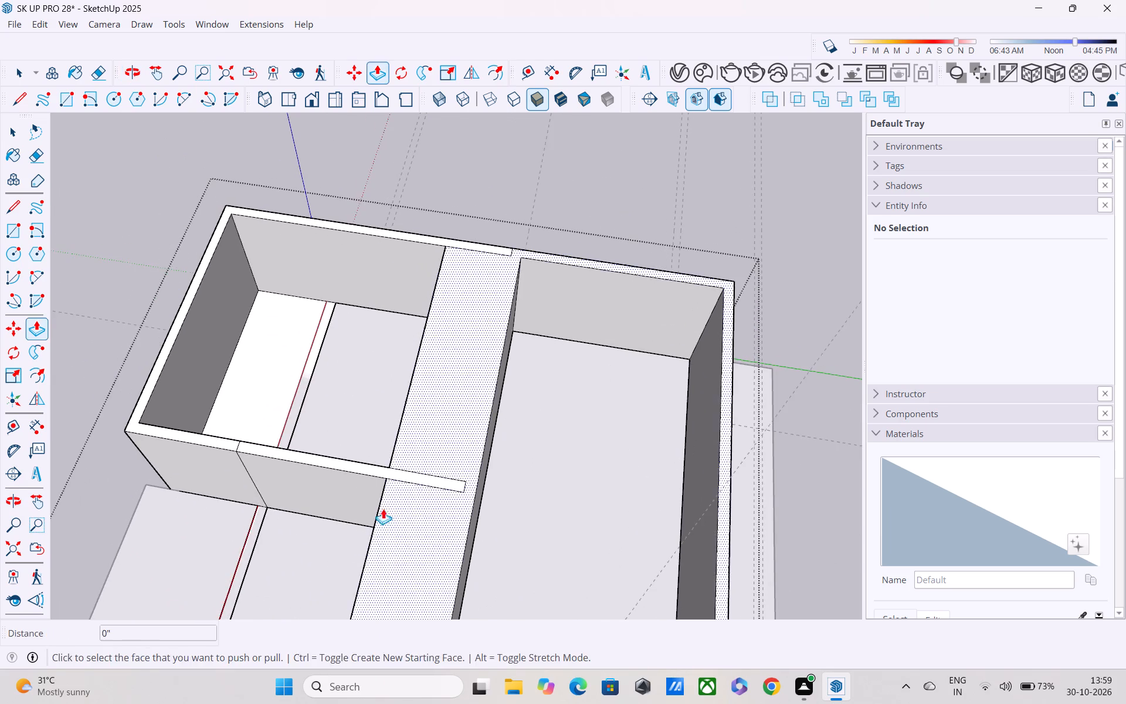
middle_click_drag(382, 485, 446, 604)
scroll(534, 403, "up", 4)
middle_click_drag(548, 385, 173, 495)
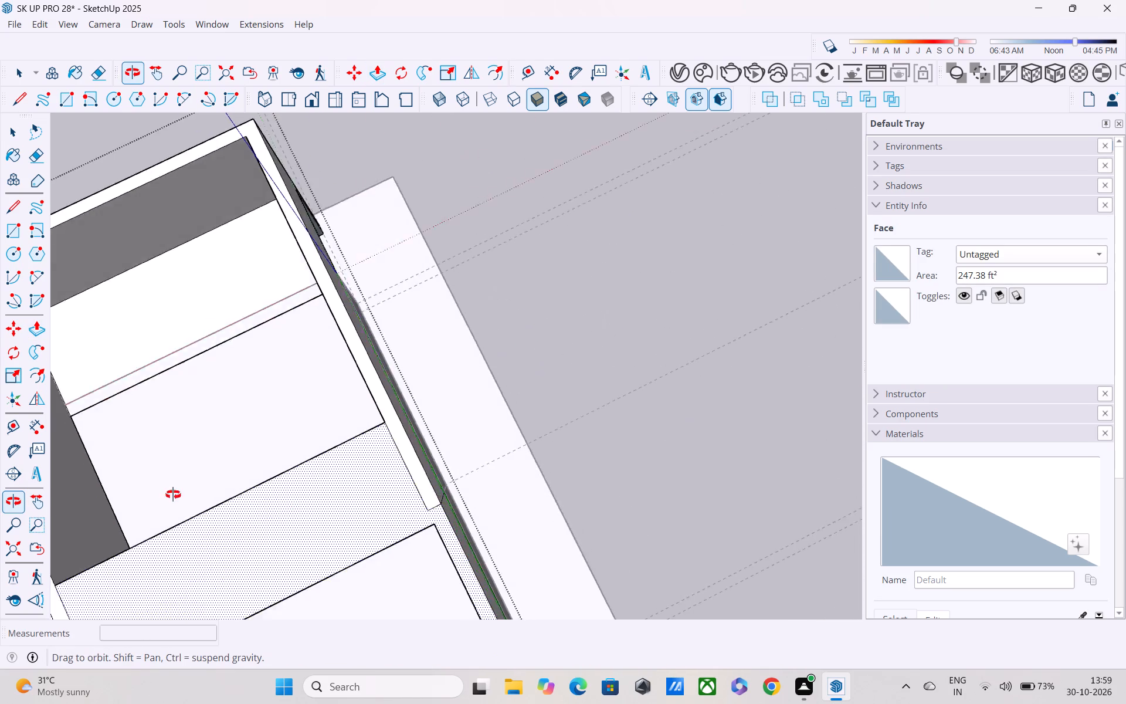
middle_click_drag(173, 495, 480, 394)
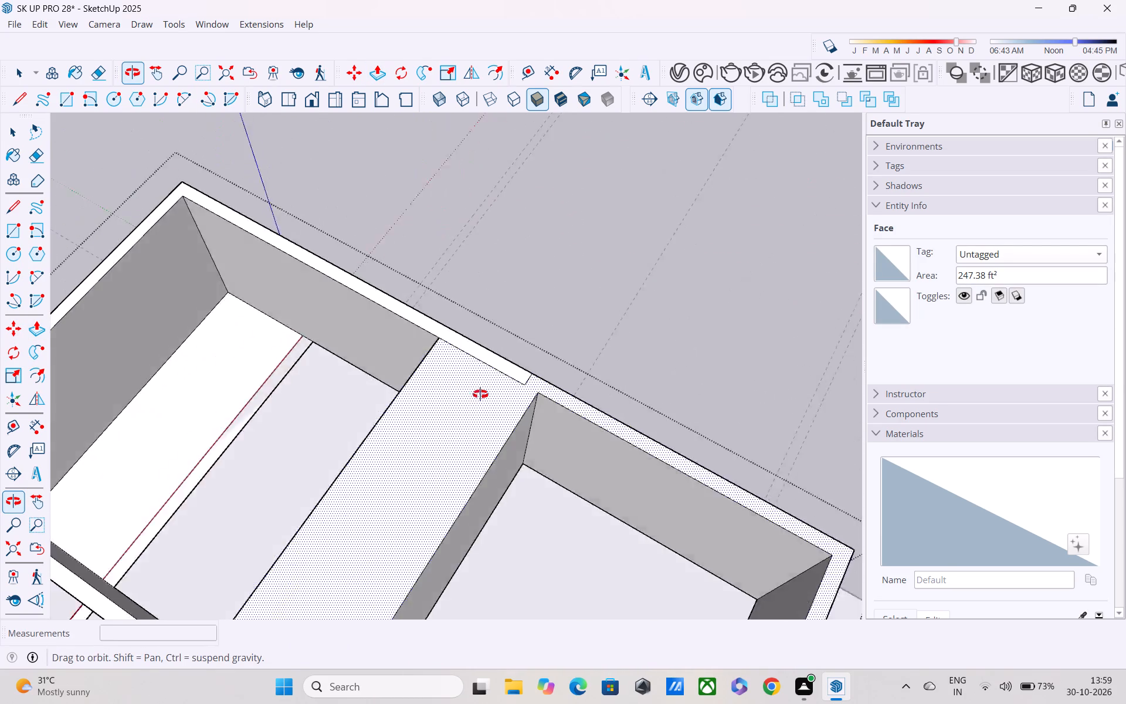
middle_click_drag(480, 394, 510, 231)
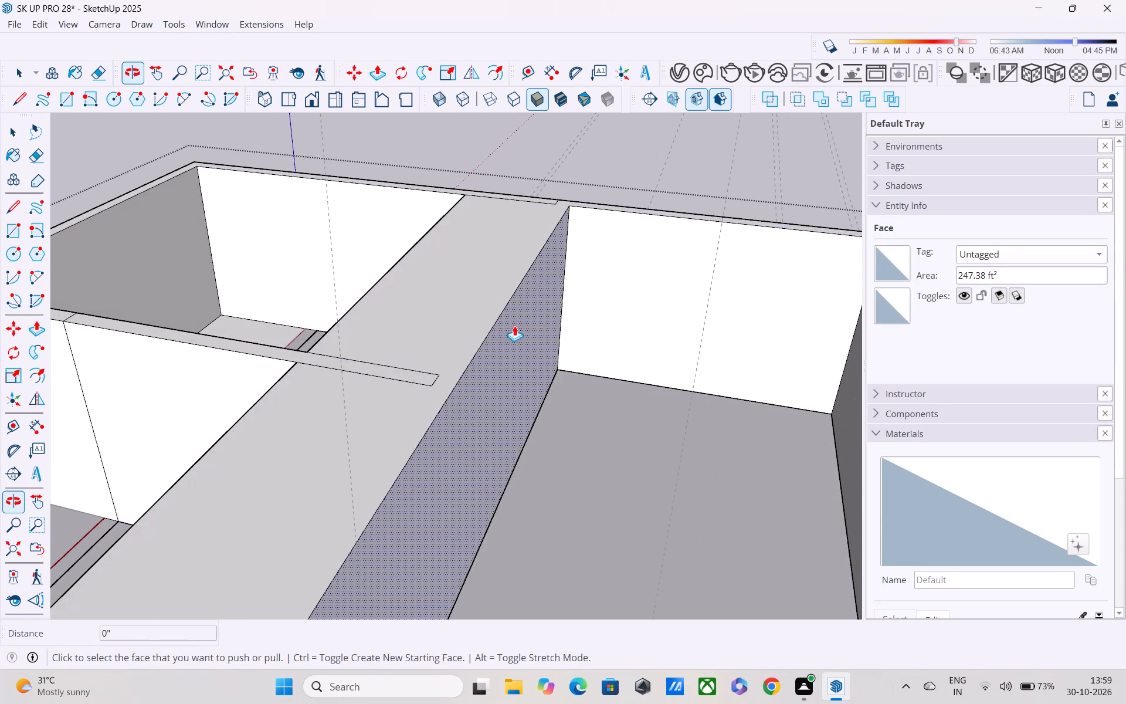
left_click_drag(516, 340, 476, 333)
scroll(474, 333, "down", 5)
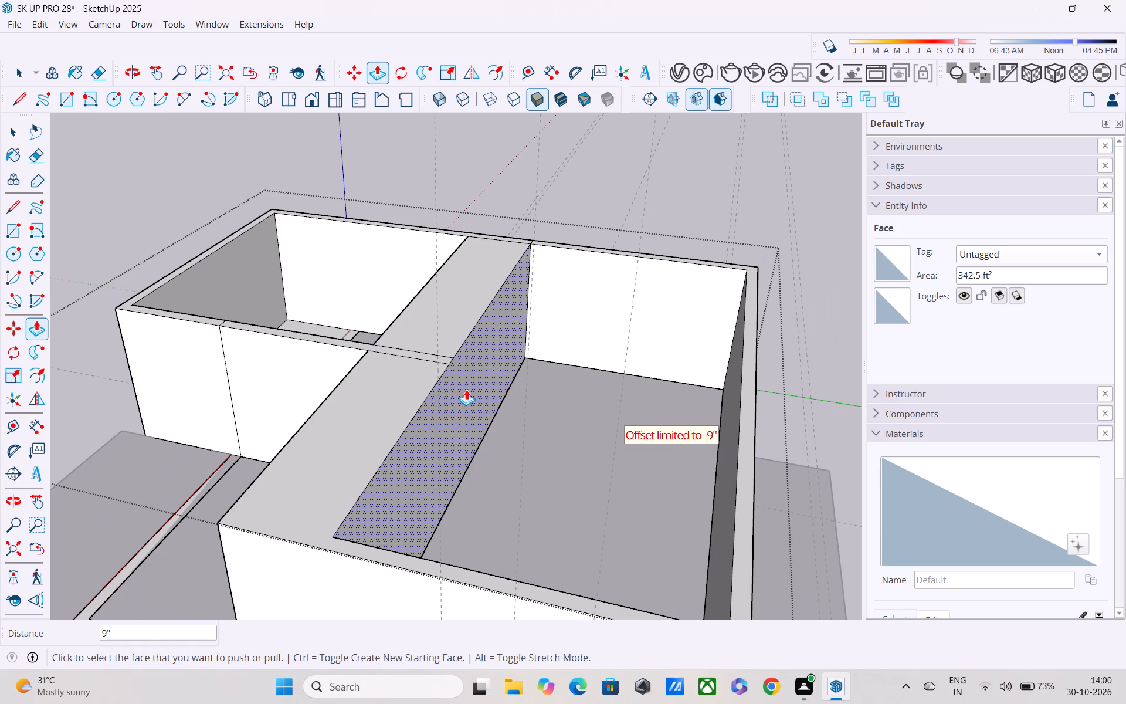
left_click_drag(451, 410, 393, 390)
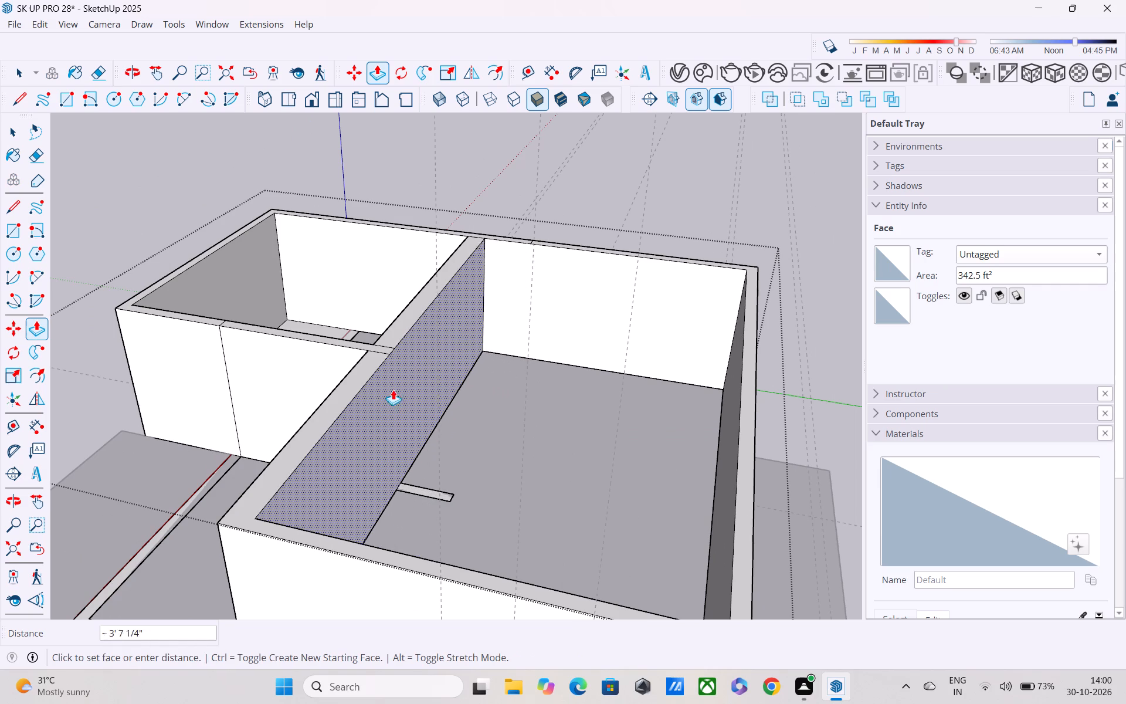
left_click_drag(393, 390, 389, 387)
Examine the shifted dividing wall and upper rooms against the slab and ground floor from above and at eye level.
middle_click_drag(357, 442, 521, 446)
scroll(521, 446, "up", 1)
scroll(521, 446, "down", 6)
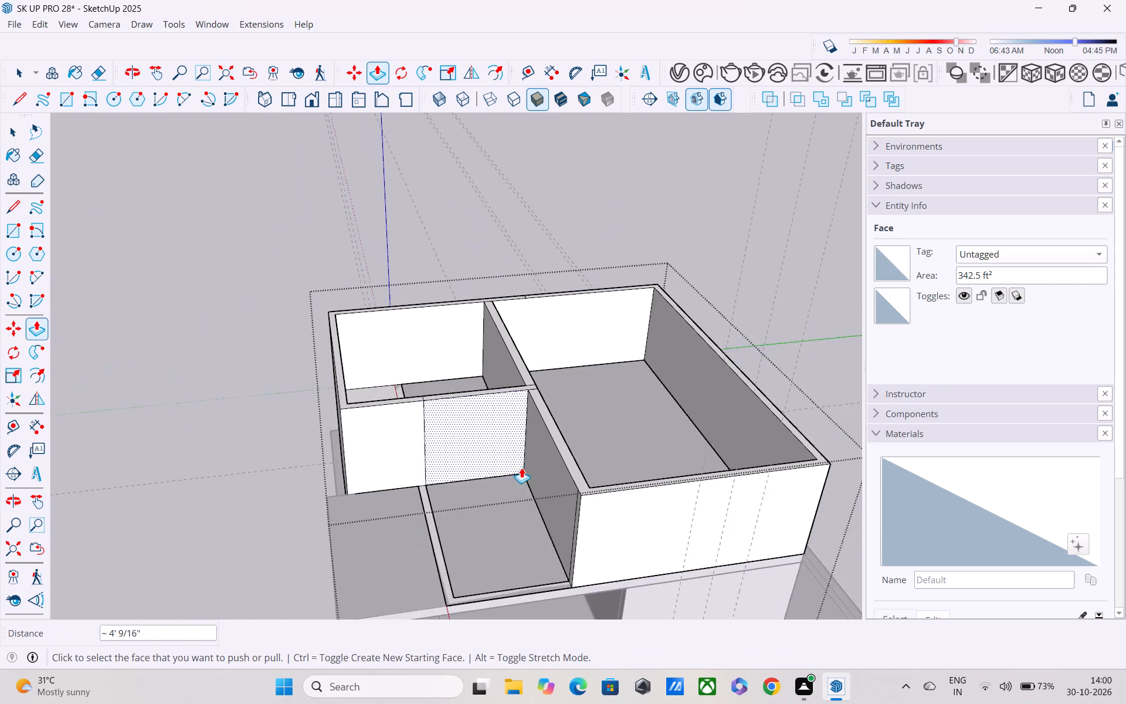
middle_click_drag(484, 521, 592, 407)
scroll(484, 521, "up", 1)
scroll(592, 407, "down", 5)
middle_click_drag(583, 471, 656, 392)
scroll(656, 392, "up", 1)
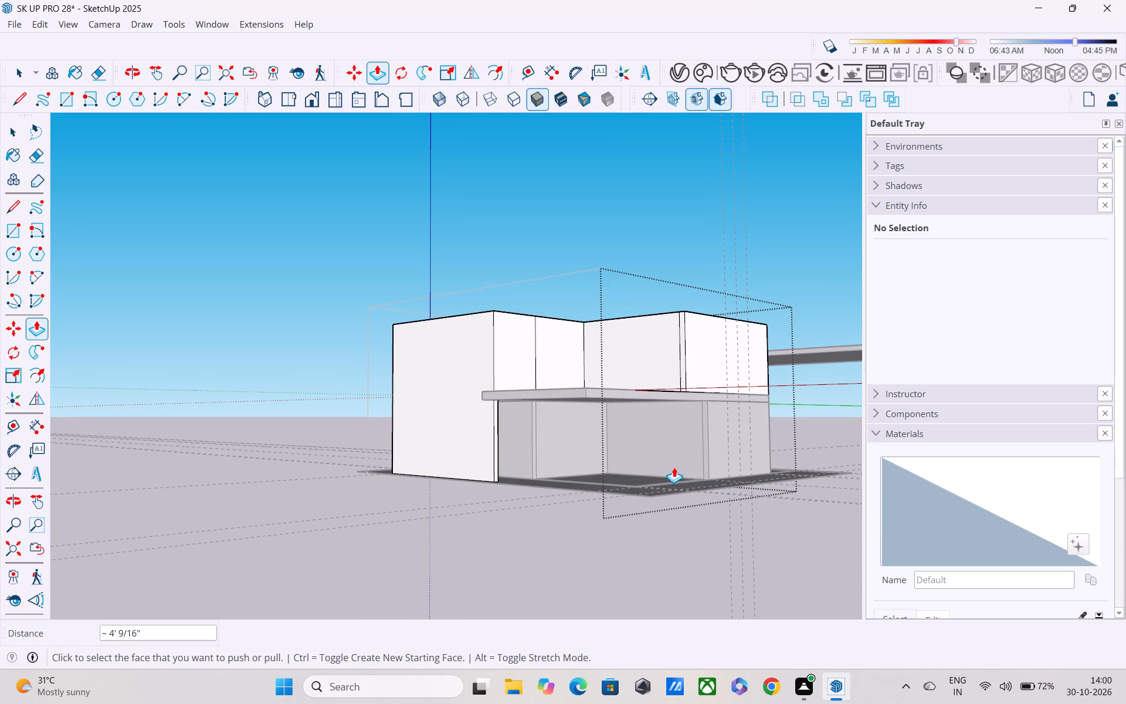
scroll(676, 465, "up", 4)
left_click_drag(694, 422, 690, 435)
key("space")
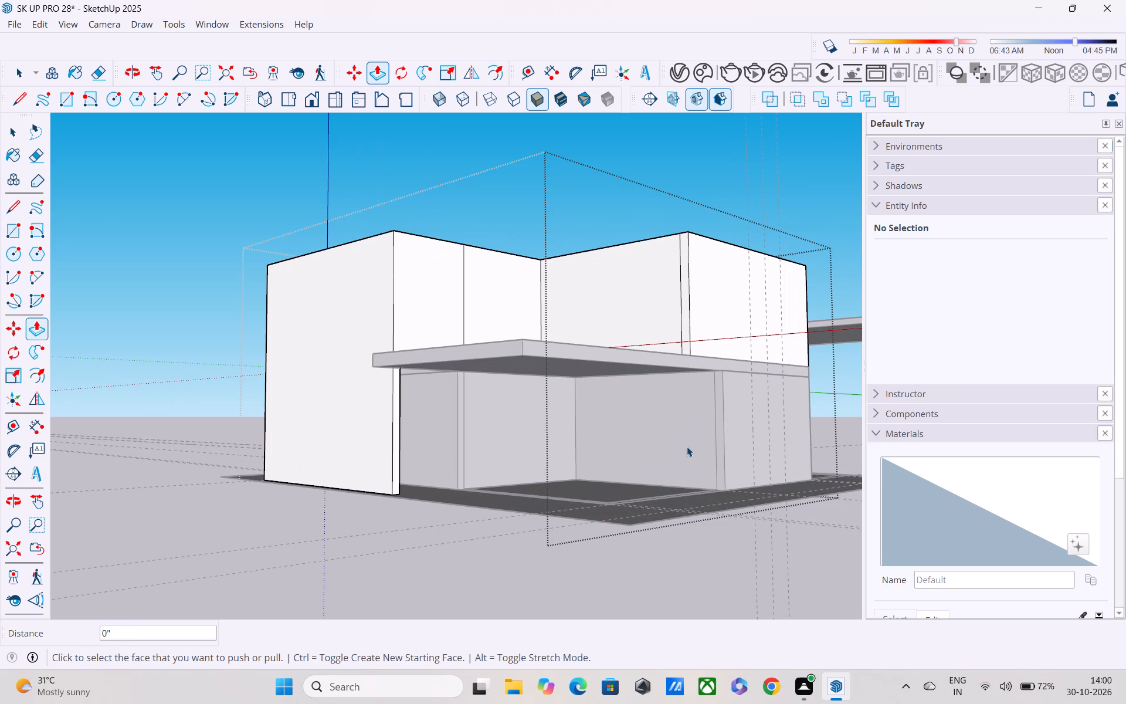
Close the upper-floor group and examine the thinned dividing wall and terrace slab against the ground-floor walls from several angles.
scroll(684, 452, "down", 1)
left_click(673, 164)
middle_click_drag(677, 375, 540, 441)
scroll(557, 493, "up", 4)
scroll(593, 458, "up", 1)
middle_click_drag(594, 458, 660, 559)
scroll(659, 539, "down", 6)
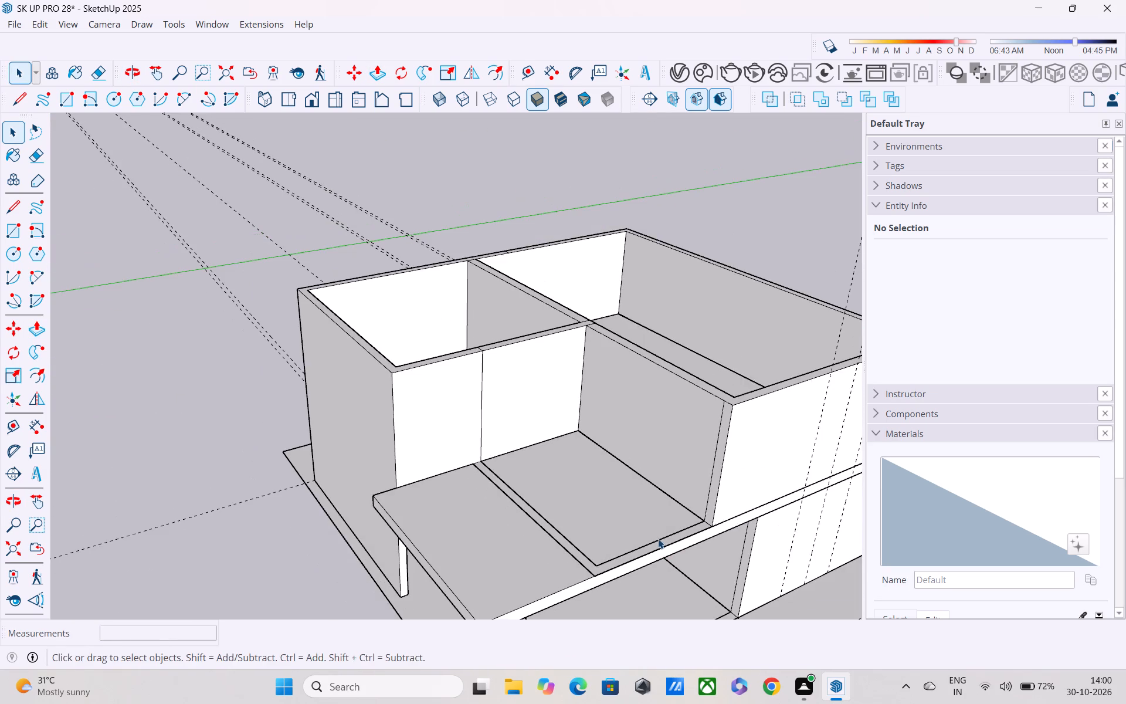
middle_click_drag(656, 539, 516, 480)
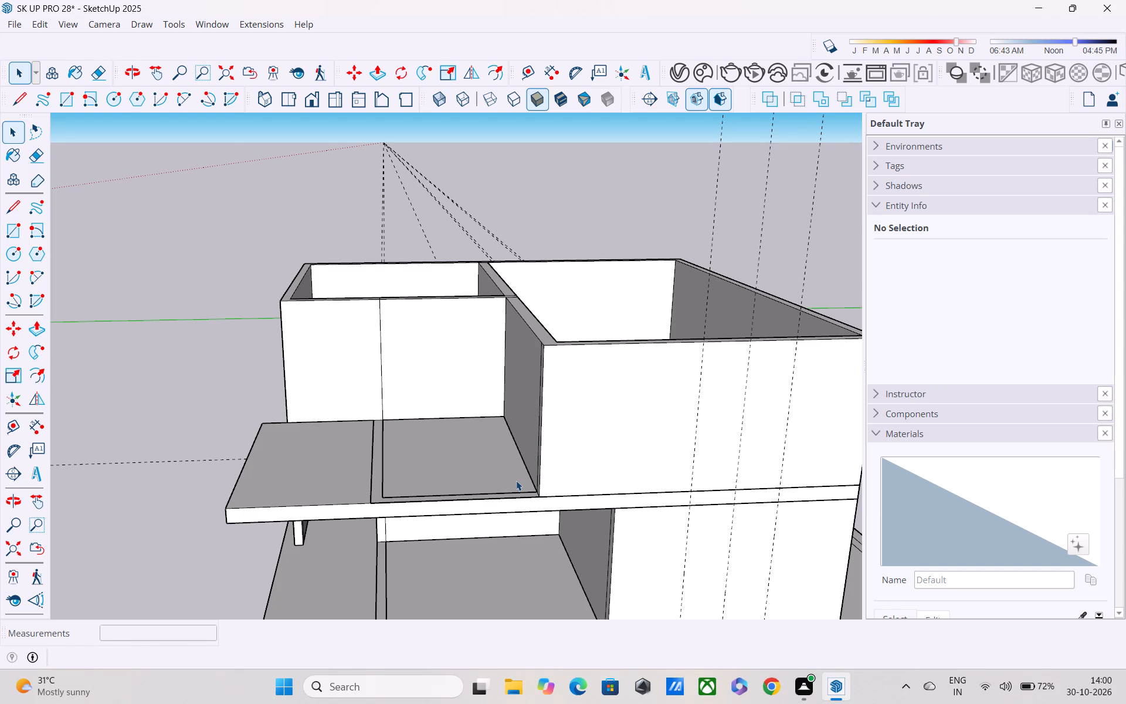
scroll(822, 568, "down", 3)
middle_click_drag(758, 520, 646, 414)
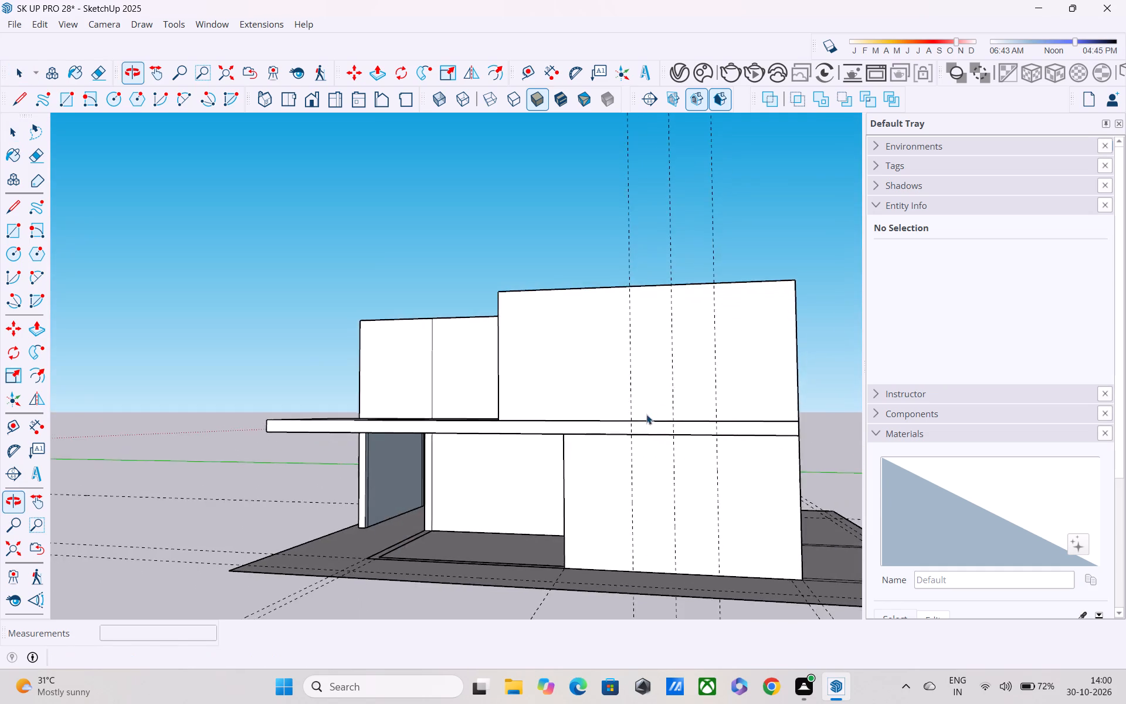
scroll(646, 414, "up", 4)
middle_click_drag(646, 414, 663, 449)
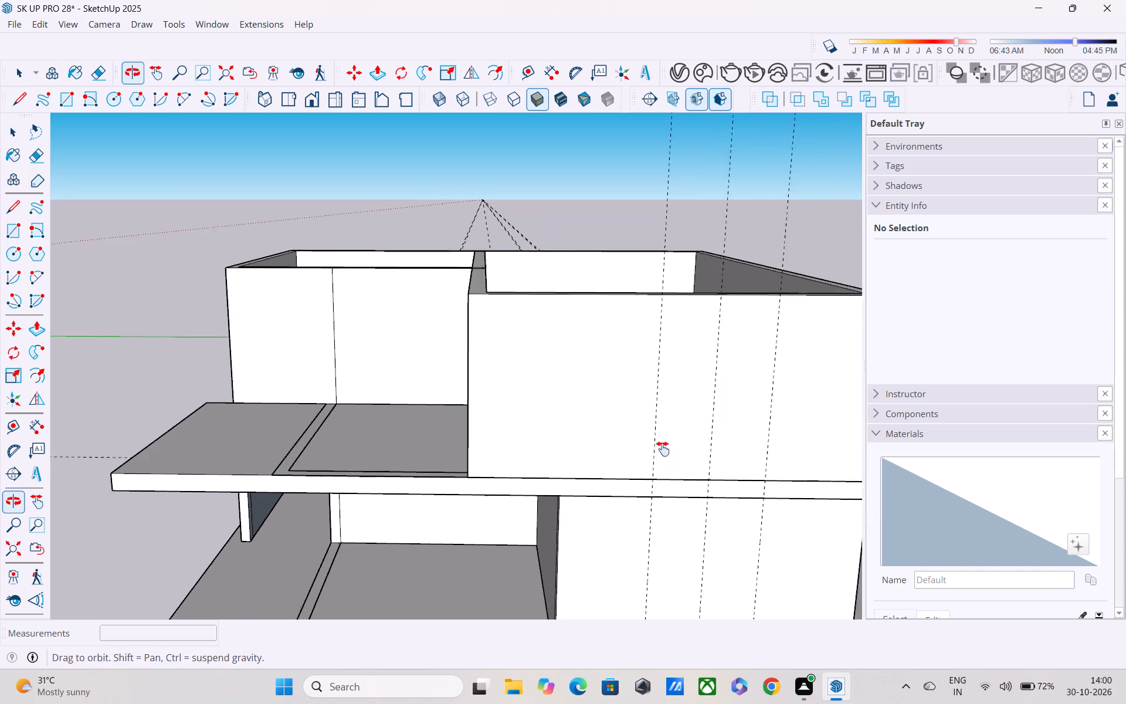
middle_click_drag(663, 449, 623, 402)
scroll(615, 387, "down", 5)
middle_click_drag(593, 428, 745, 423)
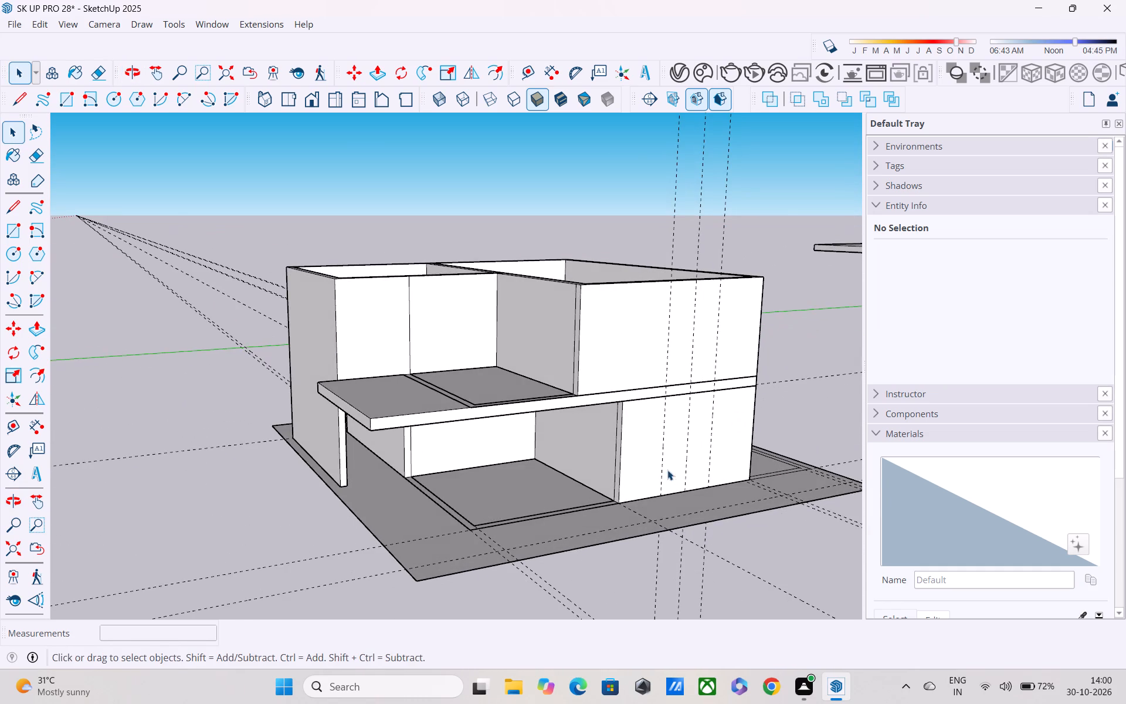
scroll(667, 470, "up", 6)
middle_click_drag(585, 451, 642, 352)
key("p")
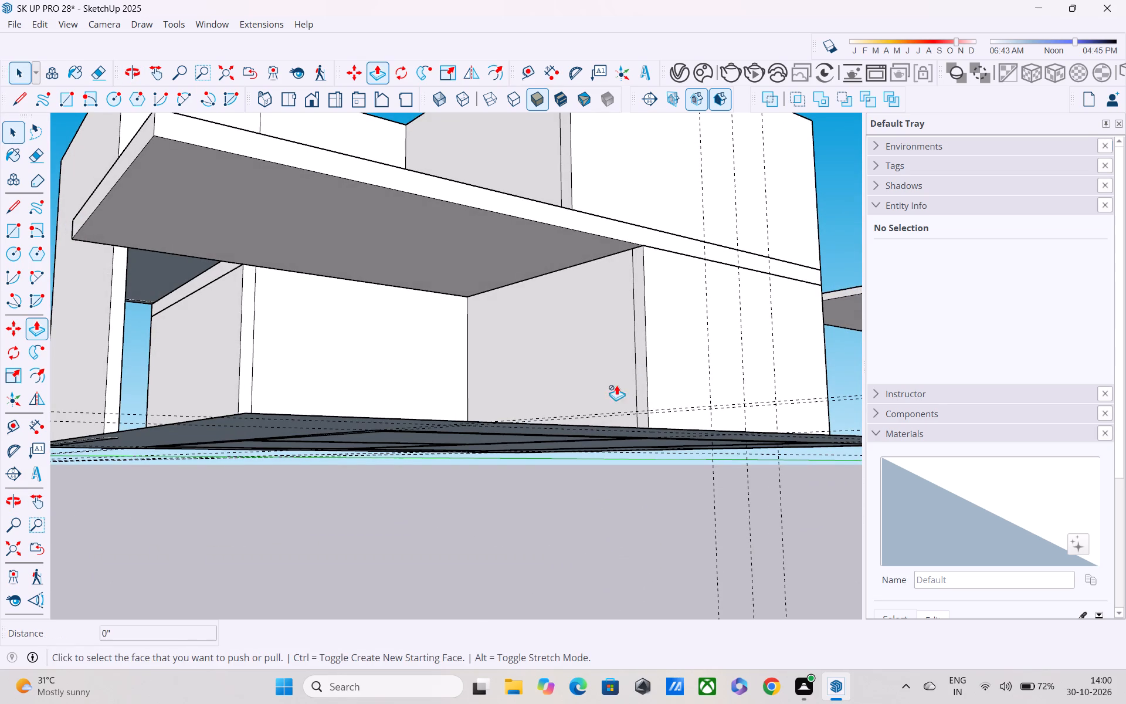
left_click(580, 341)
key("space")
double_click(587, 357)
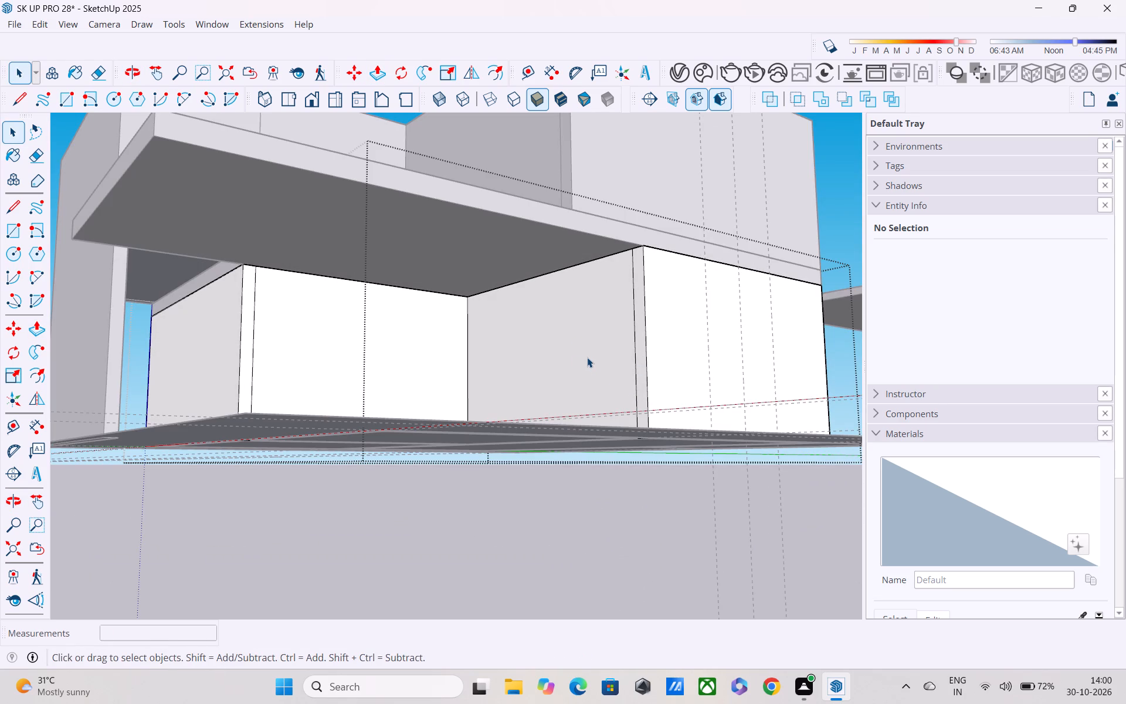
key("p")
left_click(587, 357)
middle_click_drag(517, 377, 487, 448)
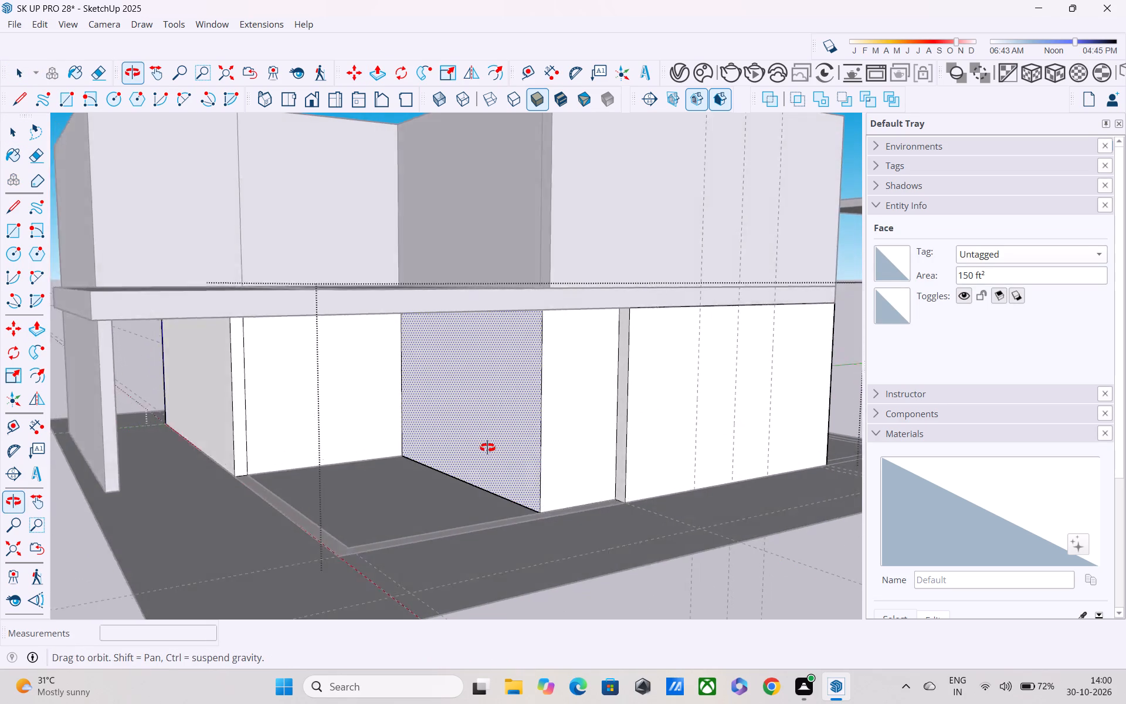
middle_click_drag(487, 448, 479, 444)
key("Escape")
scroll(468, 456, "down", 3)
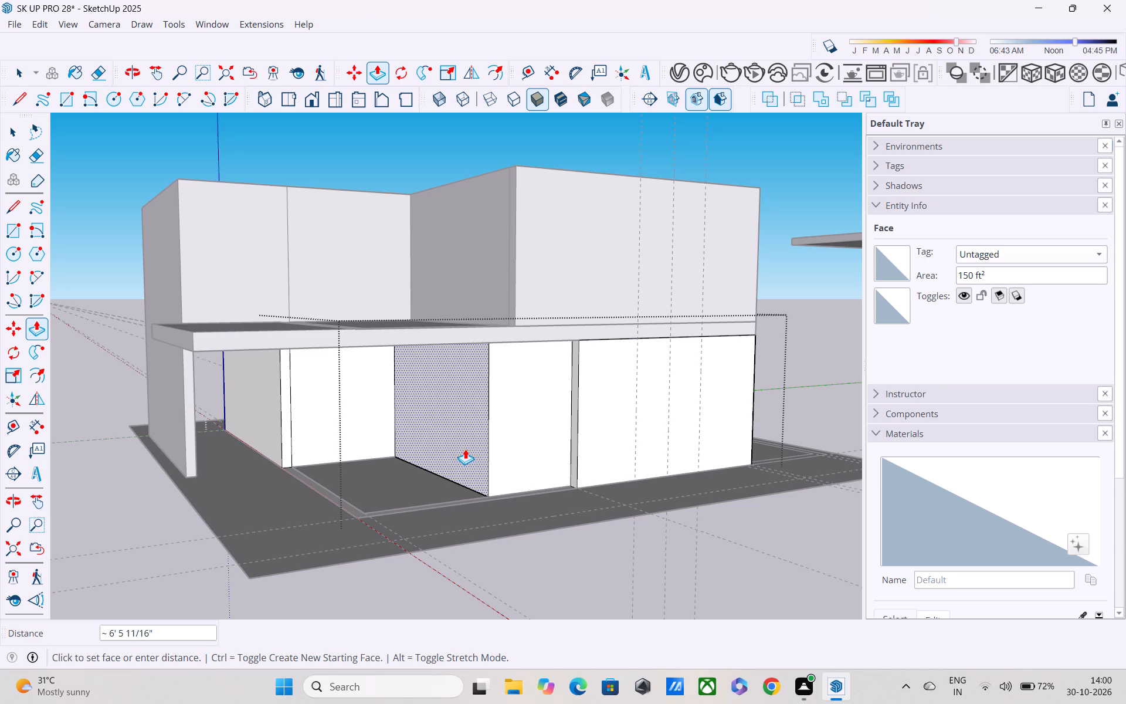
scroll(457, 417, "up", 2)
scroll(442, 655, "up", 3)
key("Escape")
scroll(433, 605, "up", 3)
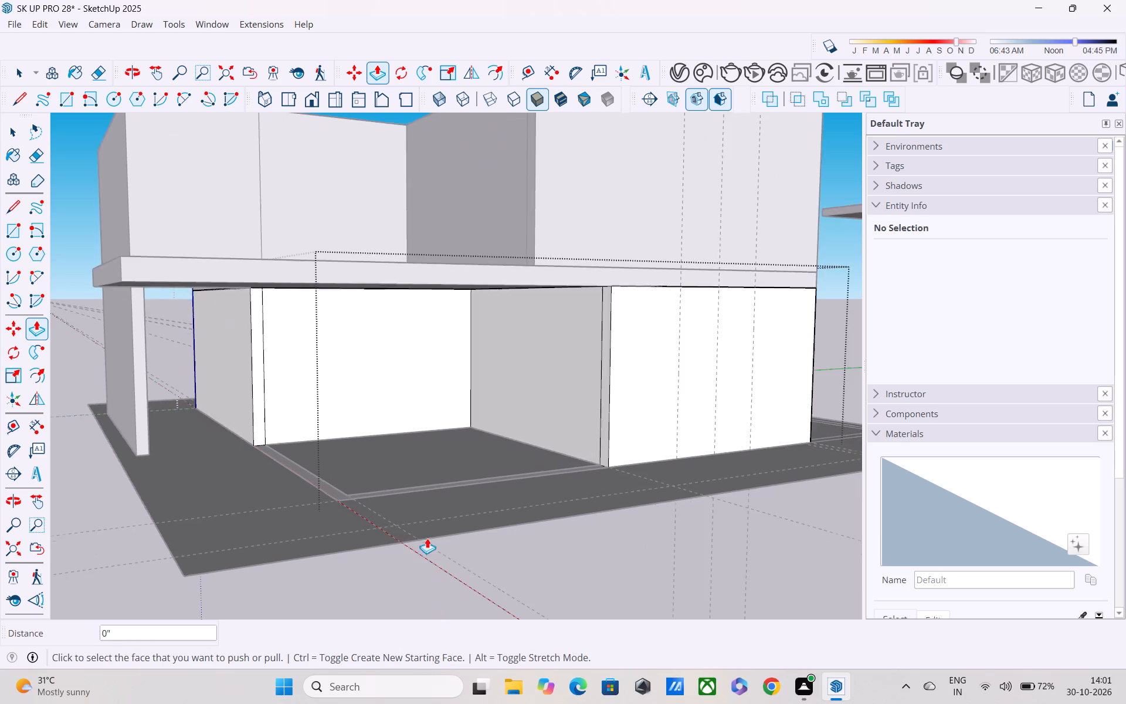
Undo the inward pushes that thinned the upper dividing wall from the large room's side.
middle_click_drag(411, 515, 352, 519)
scroll(357, 475, "down", 1)
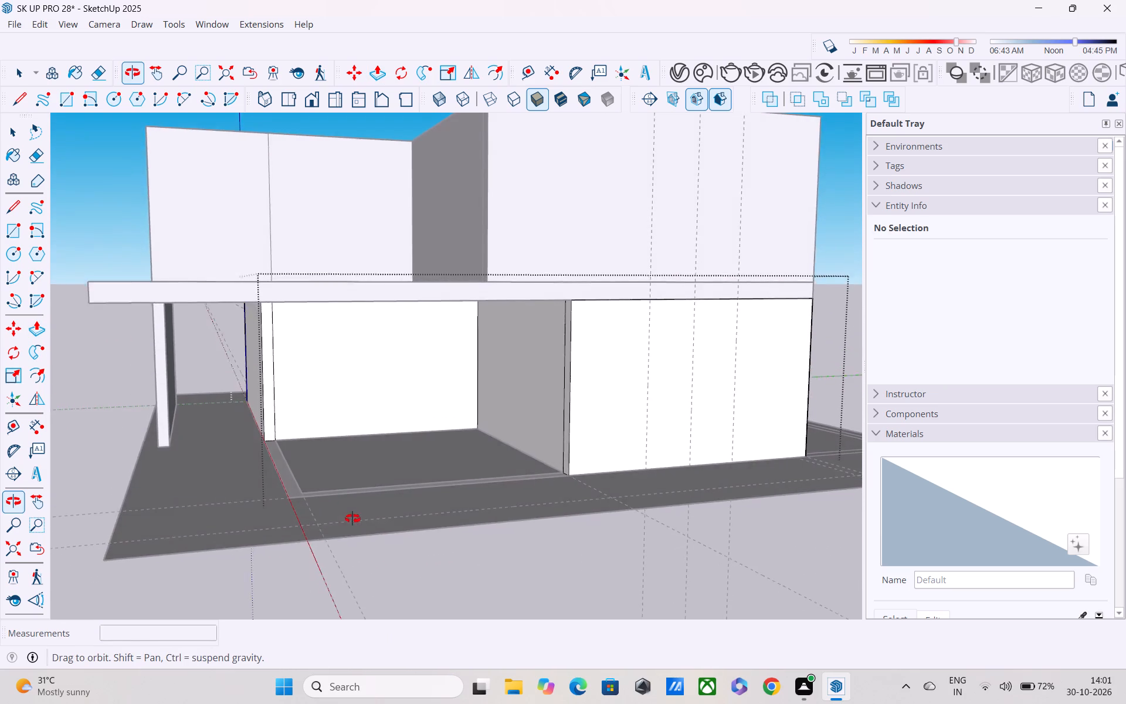
middle_click_drag(352, 519, 352, 512)
middle_click_drag(372, 456, 419, 549, "shift")
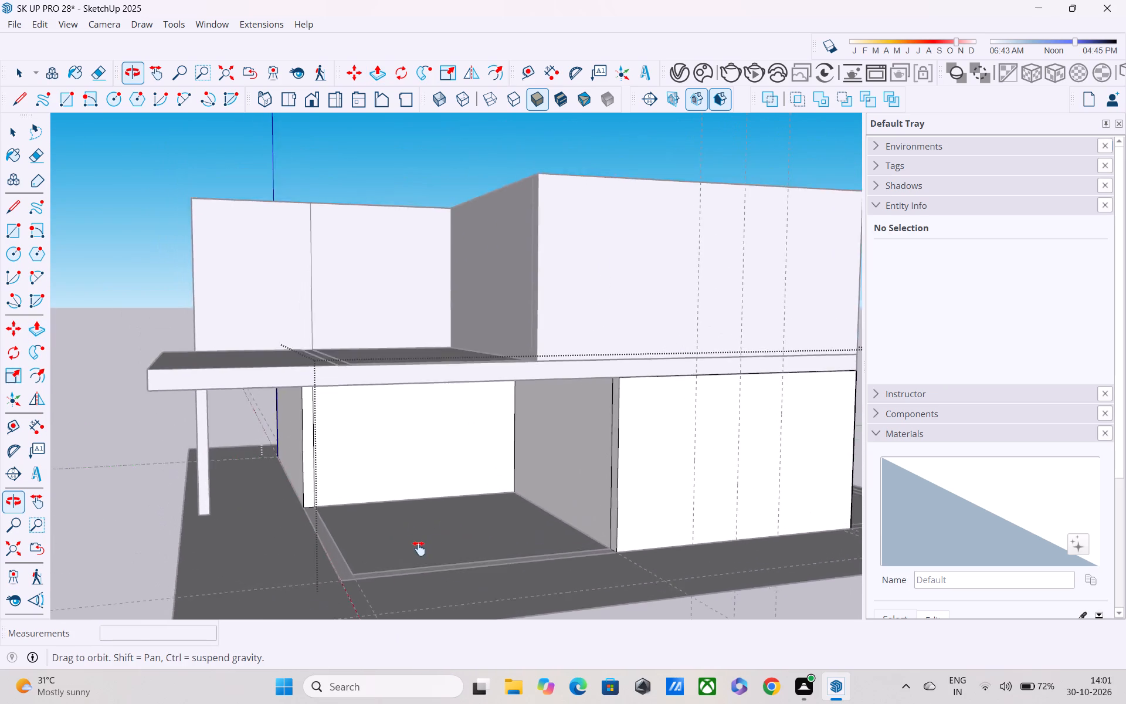
middle_click_drag(419, 549, 347, 591, "shift")
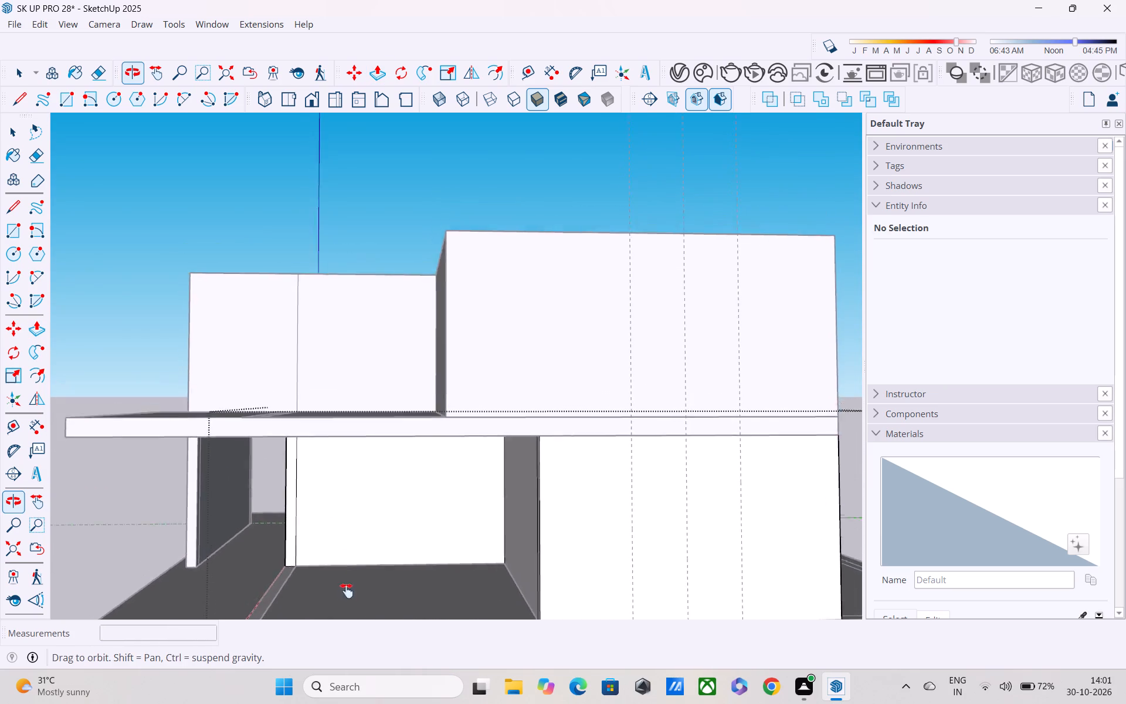
middle_click_drag(347, 591, 352, 696, "shift")
scroll(351, 629, "up", 3)
middle_click_drag(357, 549, 355, 424, "shift")
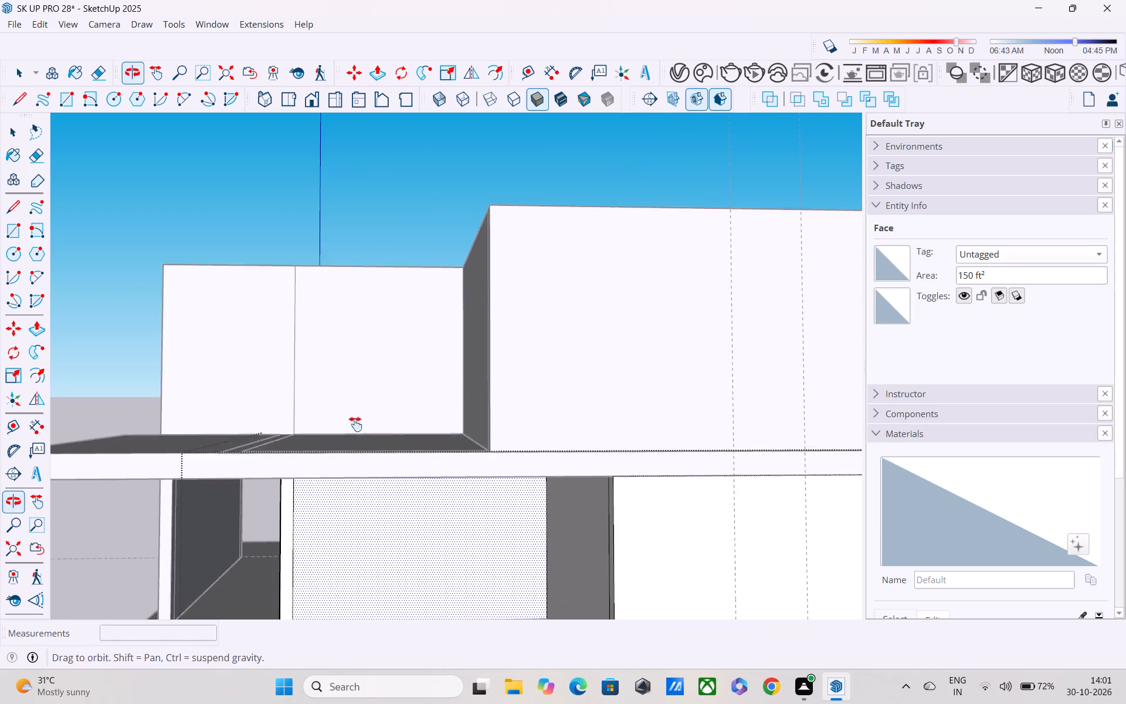
middle_click_drag(355, 424, 355, 424, "shift")
middle_click_drag(401, 444, 594, 405)
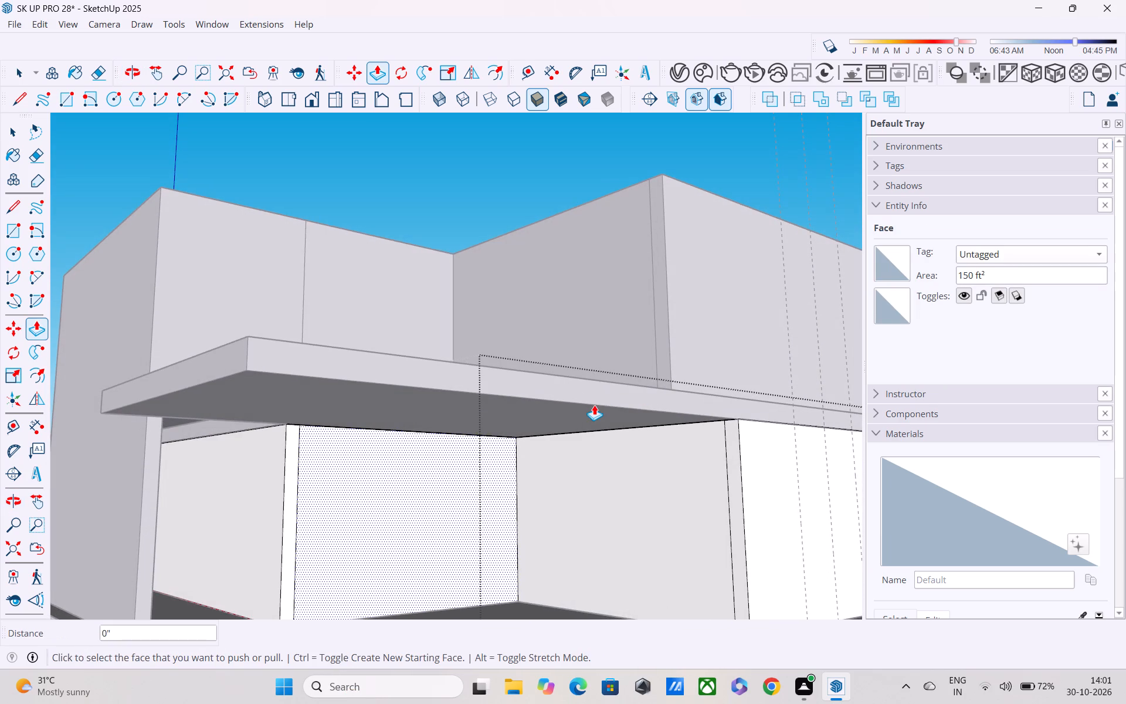
key("ctrl+z")
key("ctrl+z")
key("ctrl+z")
key("ctrl+z")
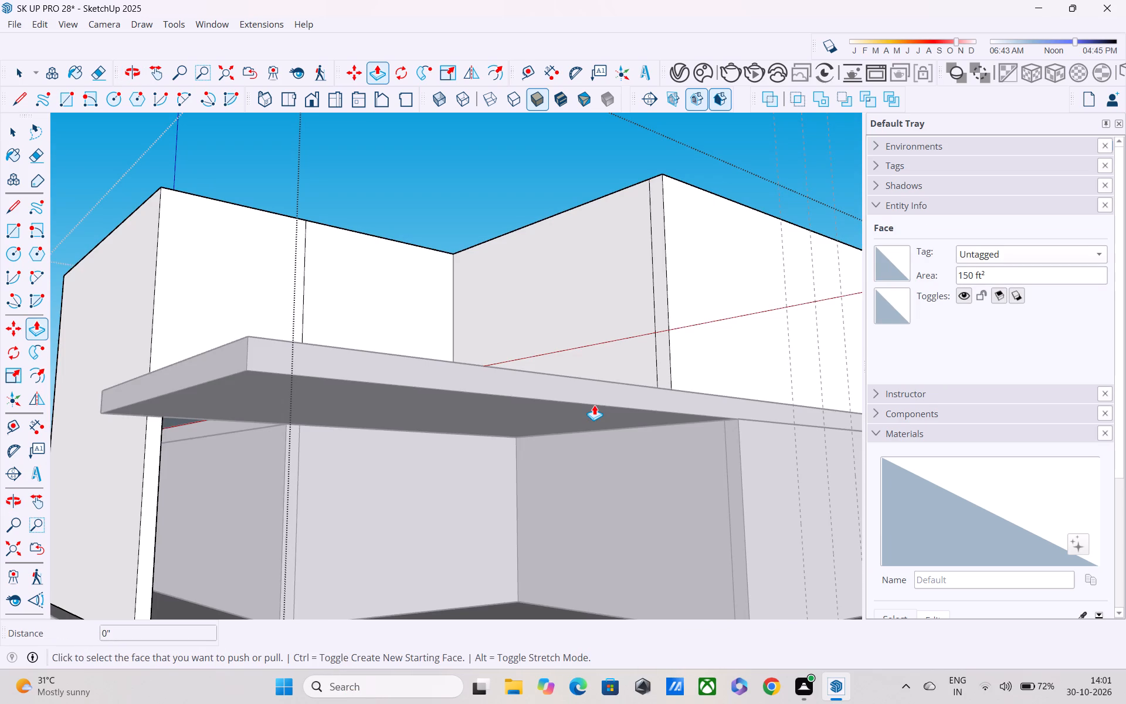
Examine the thick upper dividing wall and terrace against the ground-floor walls from above, below and eye level.
middle_click_drag(594, 405, 608, 547)
scroll(608, 546, "down", 1)
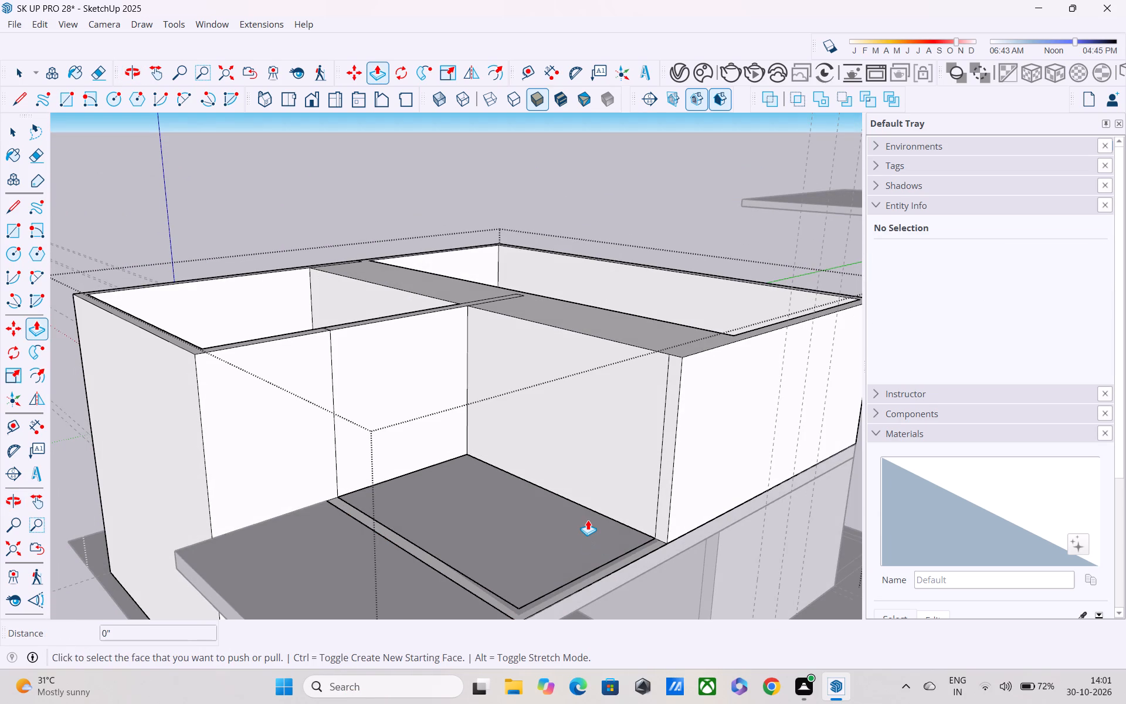
scroll(597, 527, "down", 3)
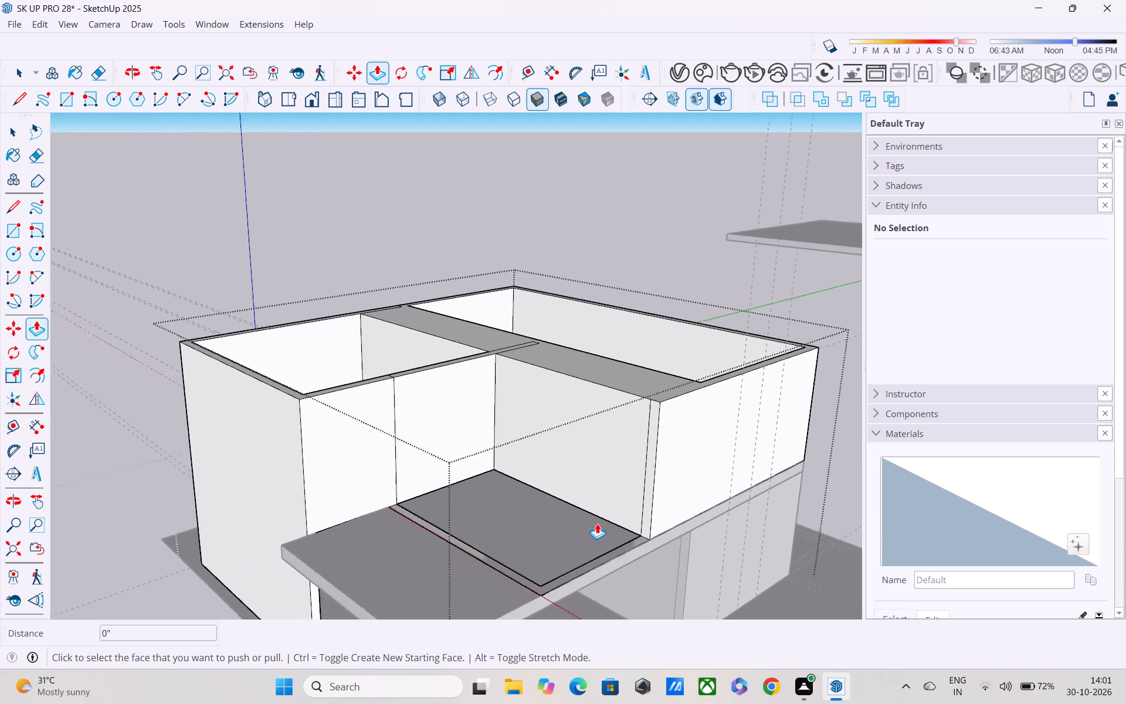
scroll(597, 523, "down", 2)
middle_click_drag(594, 516, 547, 422)
scroll(530, 398, "up", 1)
scroll(524, 394, "down", 4)
middle_click_drag(524, 394, 449, 465)
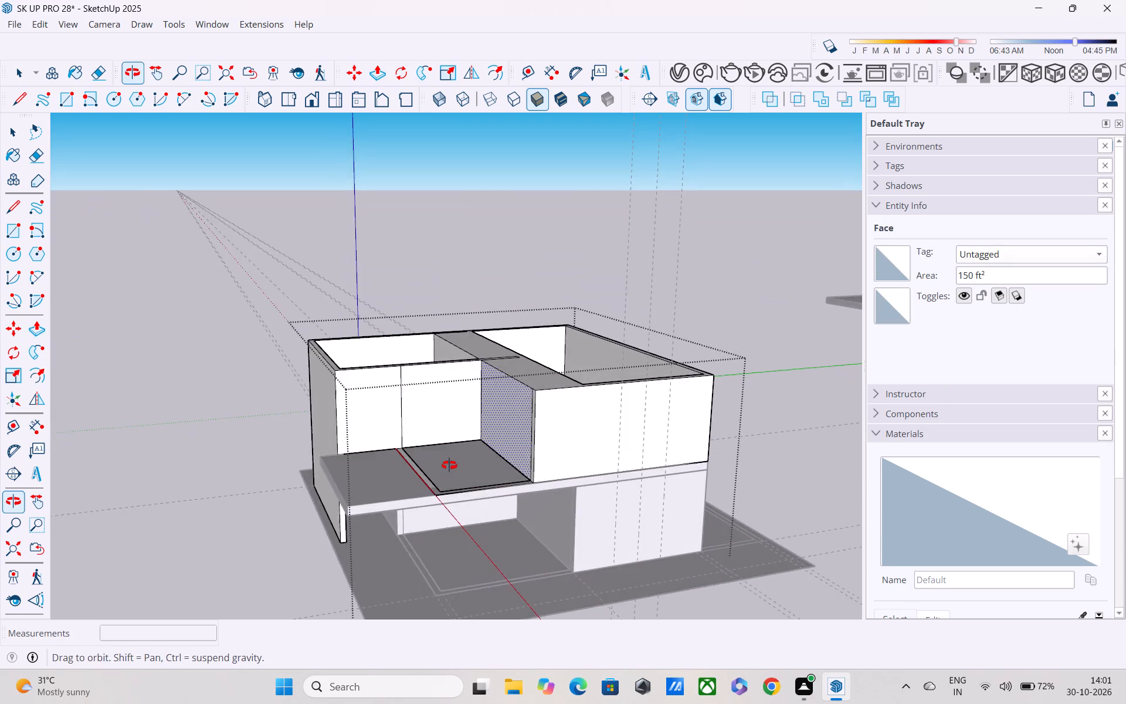
middle_click_drag(449, 465, 528, 342)
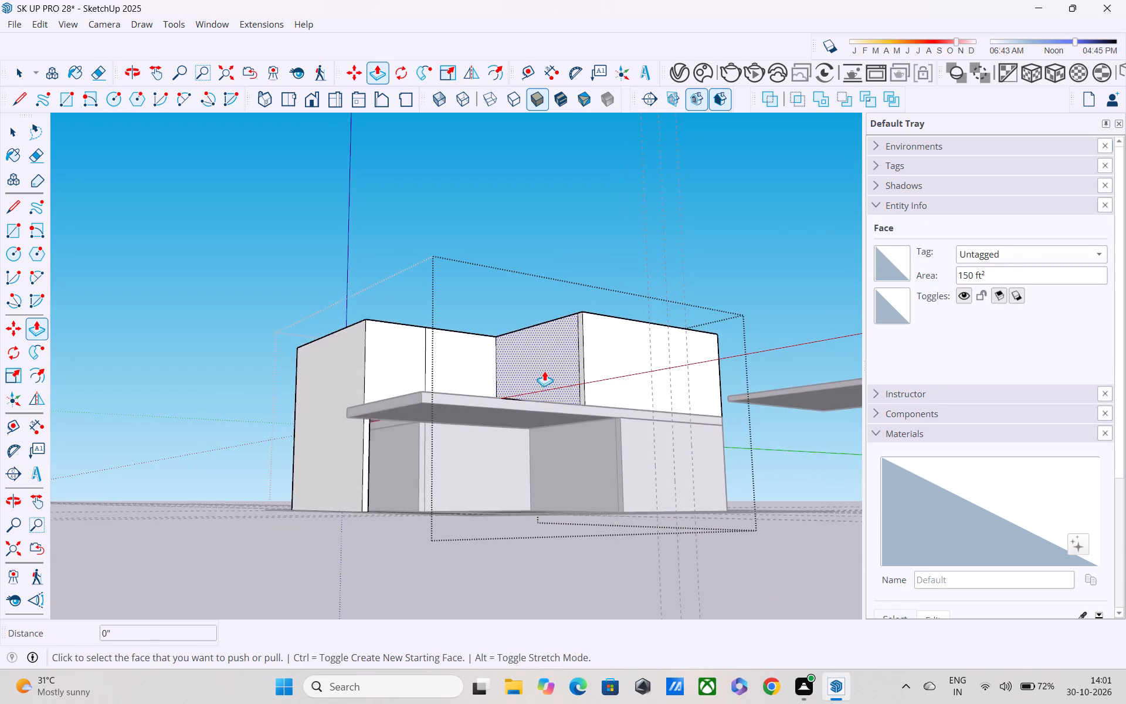
scroll(545, 373, "down", 4)
middle_click_drag(555, 405, 486, 442)
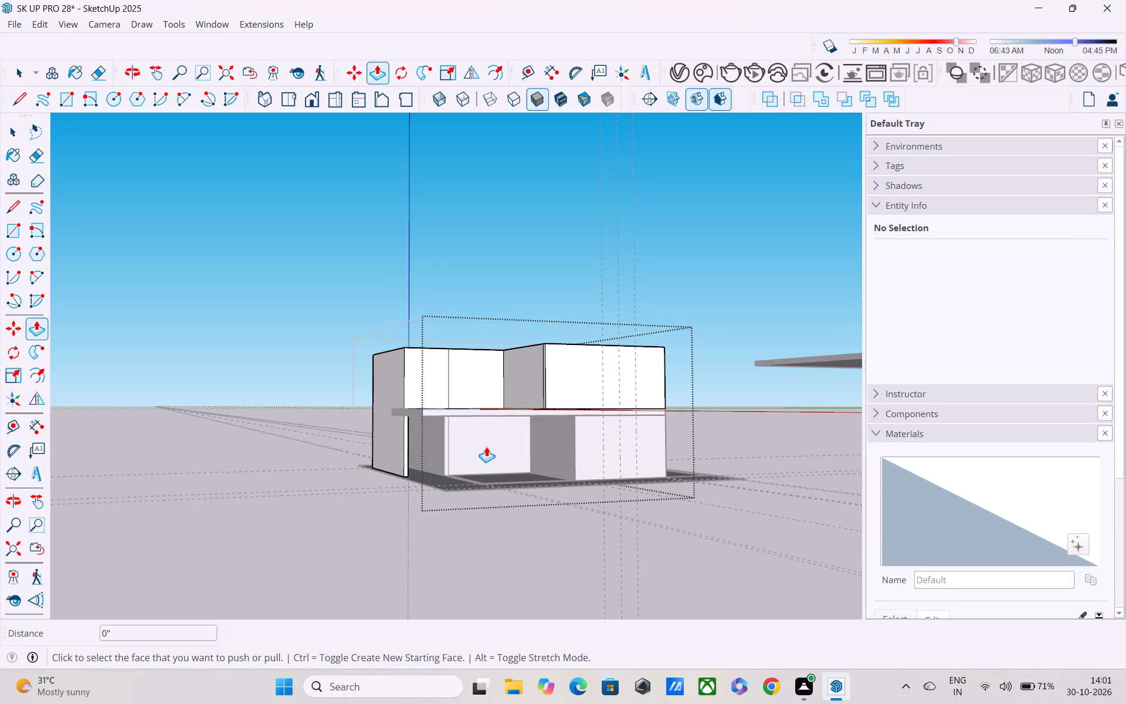
scroll(486, 439, "up", 6)
middle_click_drag(486, 430, 496, 443)
middle_click_drag(496, 443, 508, 497)
middle_click_drag(508, 485, 458, 322)
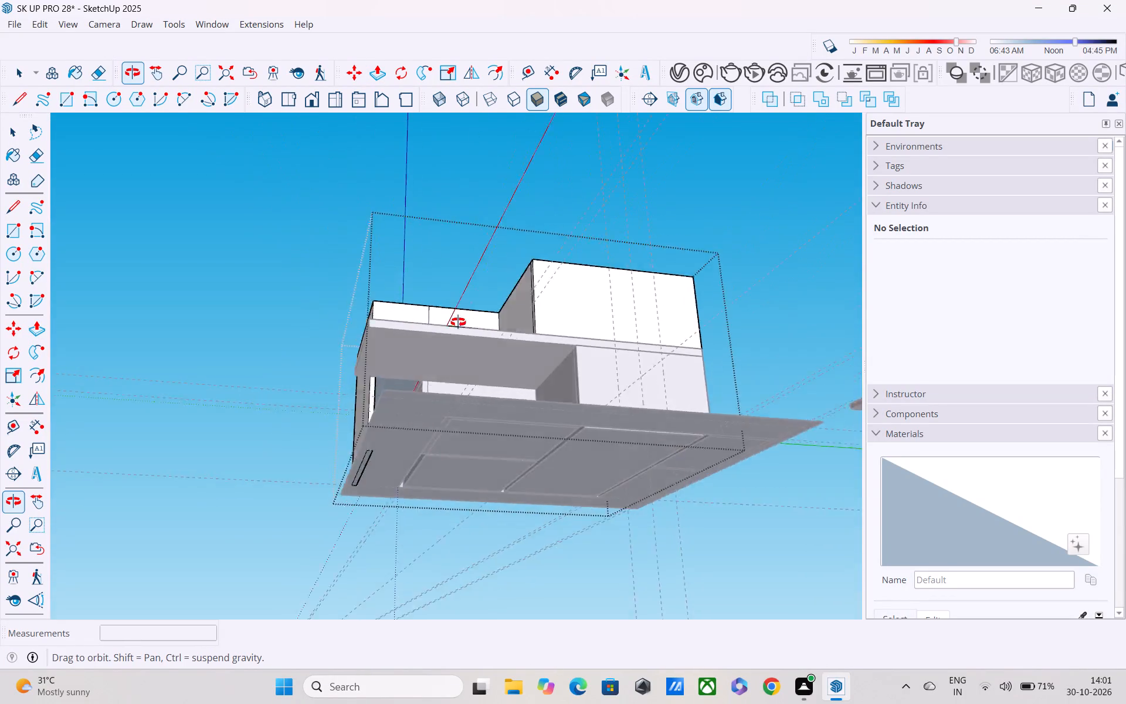
middle_click_drag(458, 322, 597, 415)
left_click(603, 431)
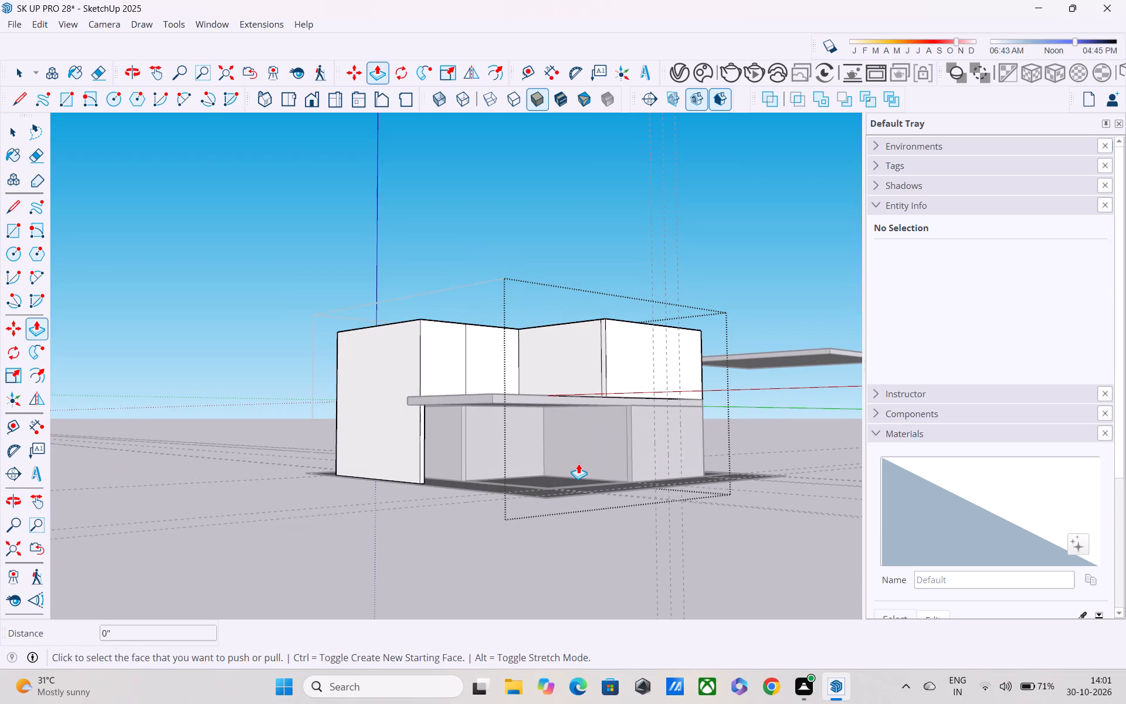
key("Escape")
key("space")
left_click(457, 523)
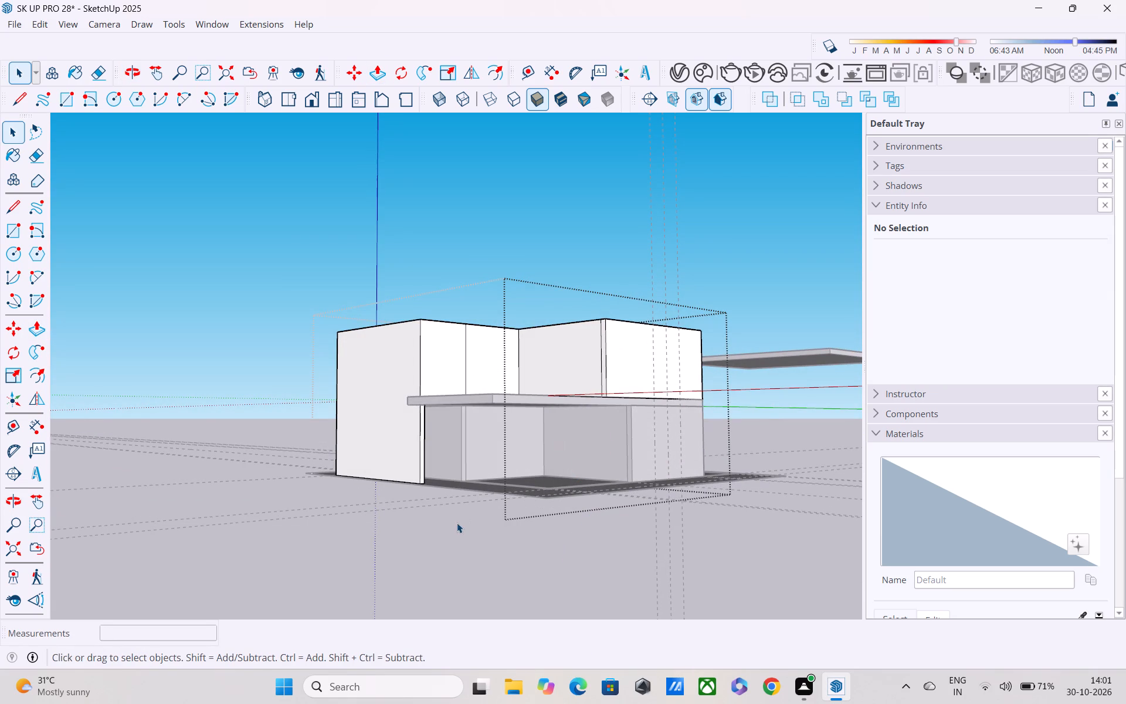
scroll(567, 458, "up", 3)
middle_click_drag(578, 448, 463, 500)
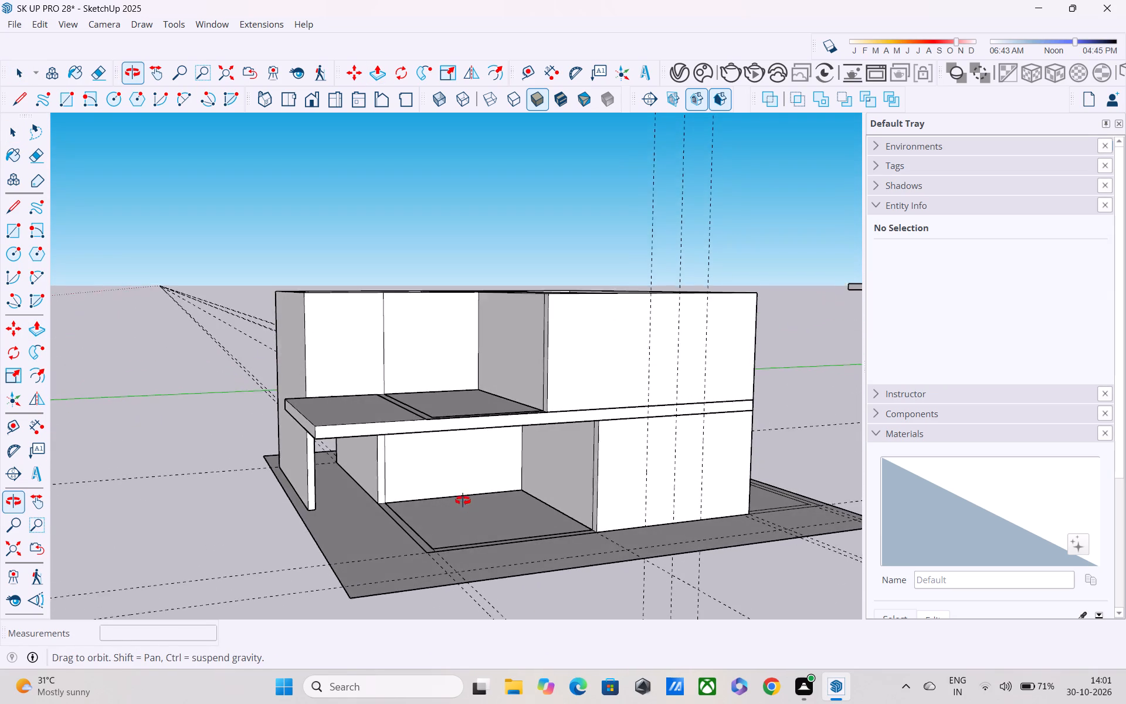
middle_click_drag(463, 500, 462, 499)
scroll(458, 461, "up", 1)
scroll(458, 461, "down", 5)
scroll(462, 463, "up", 1)
middle_click_drag(462, 463, 459, 448)
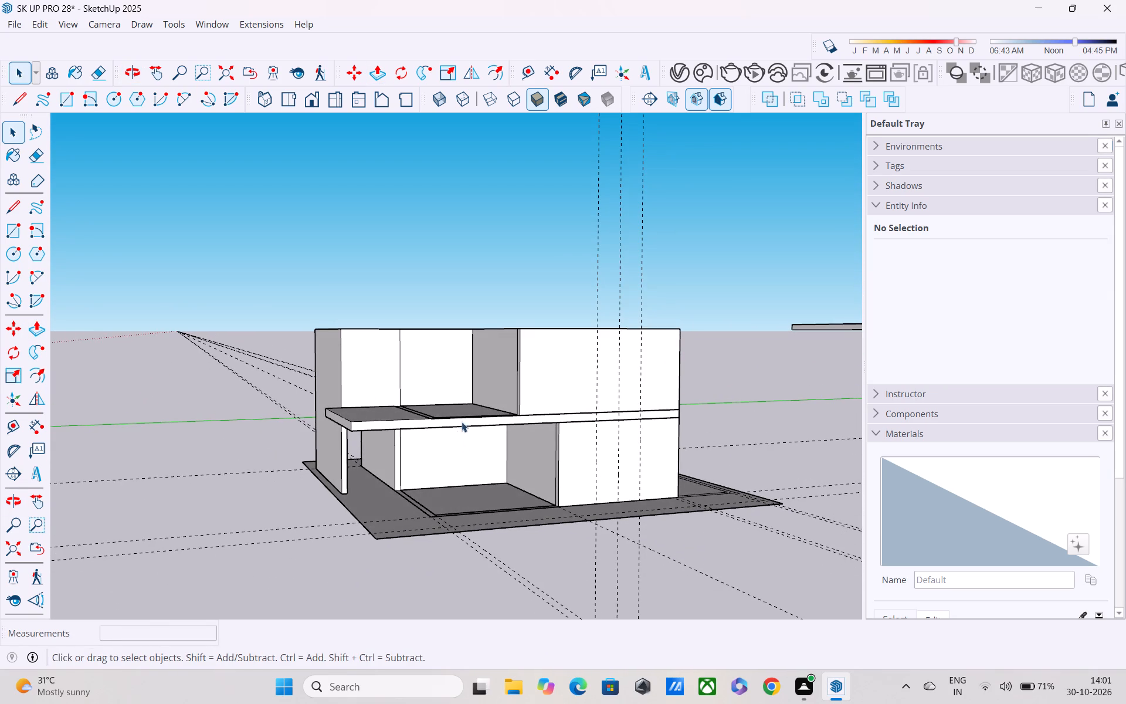
scroll(477, 404, "up", 4)
middle_click_drag(489, 405, 552, 482)
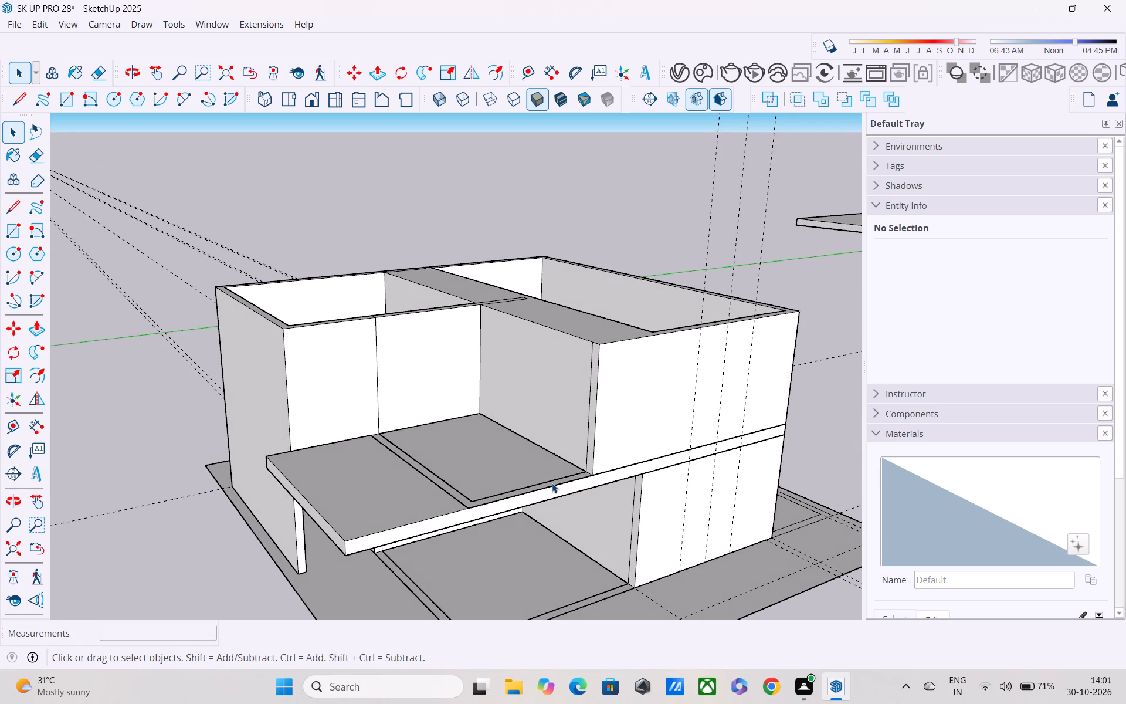
Undo the large room's front-wall end extension and the upper dividing wall's shift toward the terrace.
key("ctrl+z")
key("ctrl+z")
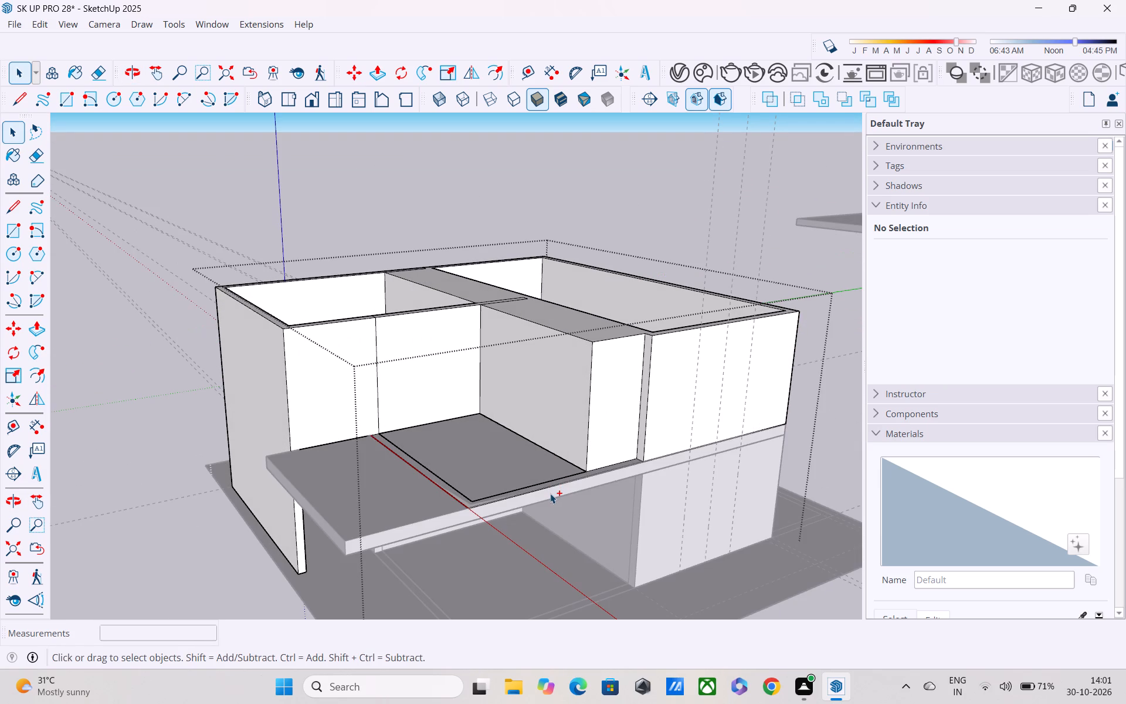
key("ctrl+z")
key("ctrl+z")
Erase the two leftover wall-outline edges on the terrace floor inside the upper-floor group.
key("space")
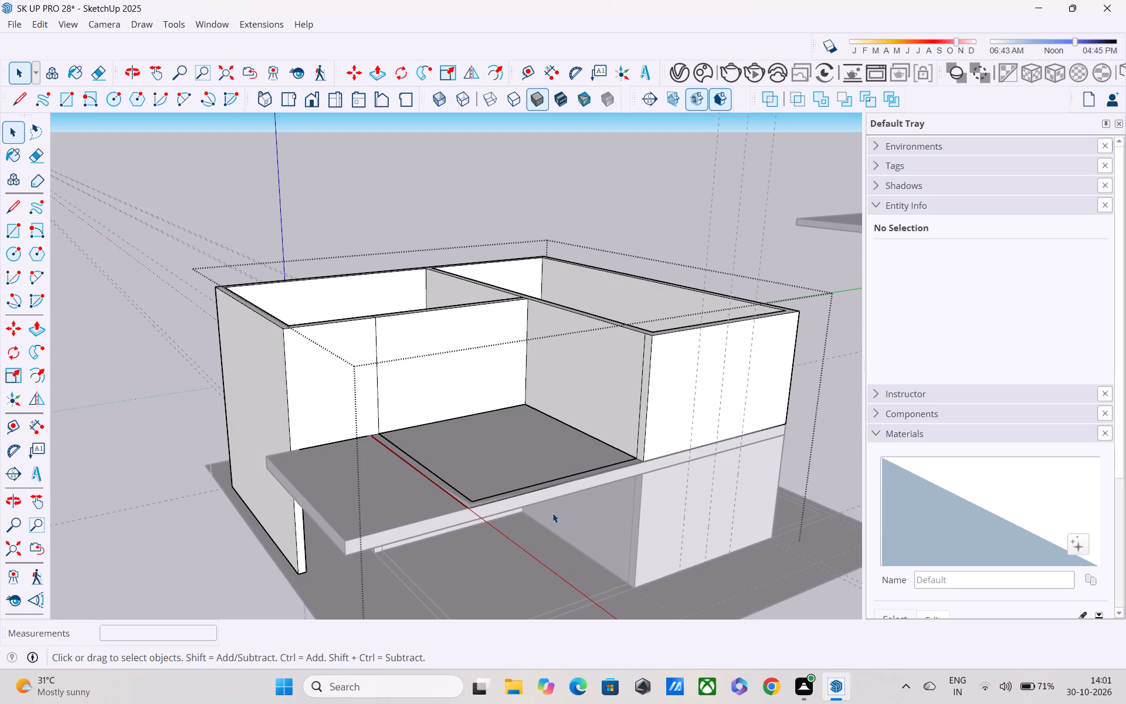
middle_click_drag(536, 409, 457, 353)
scroll(455, 342, "down", 5)
middle_click_drag(446, 380, 450, 341)
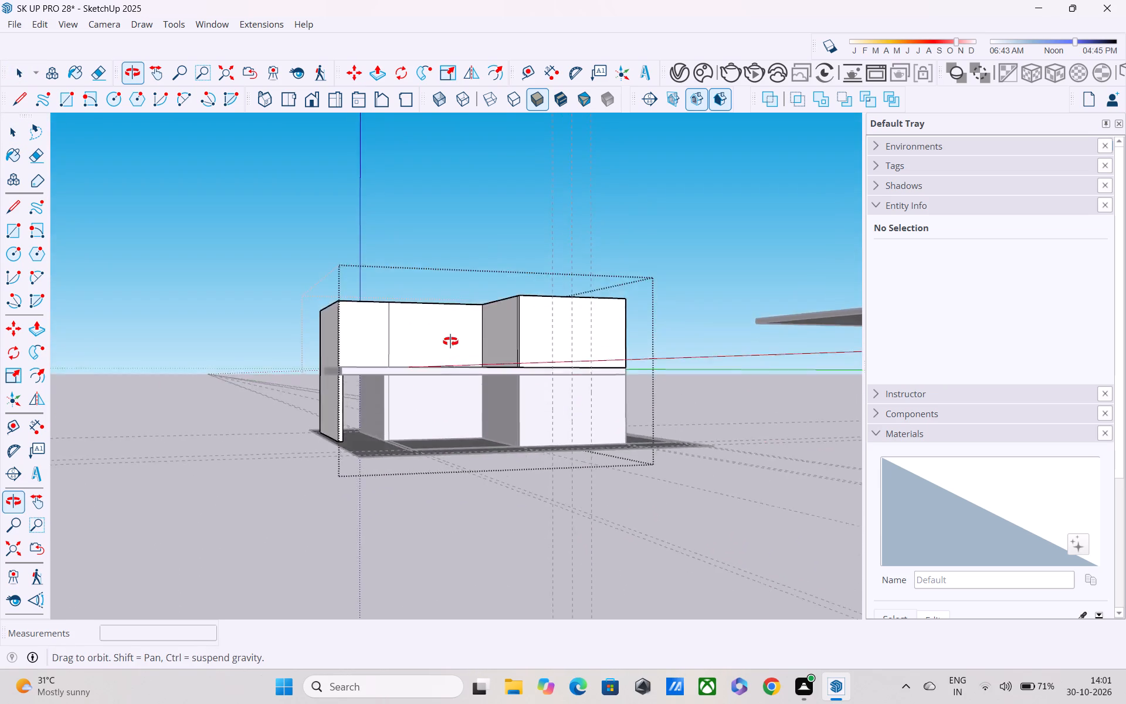
middle_click_drag(450, 341, 568, 364)
scroll(568, 364, "up", 7)
middle_click_drag(508, 380, 514, 431)
scroll(489, 431, "up", 2)
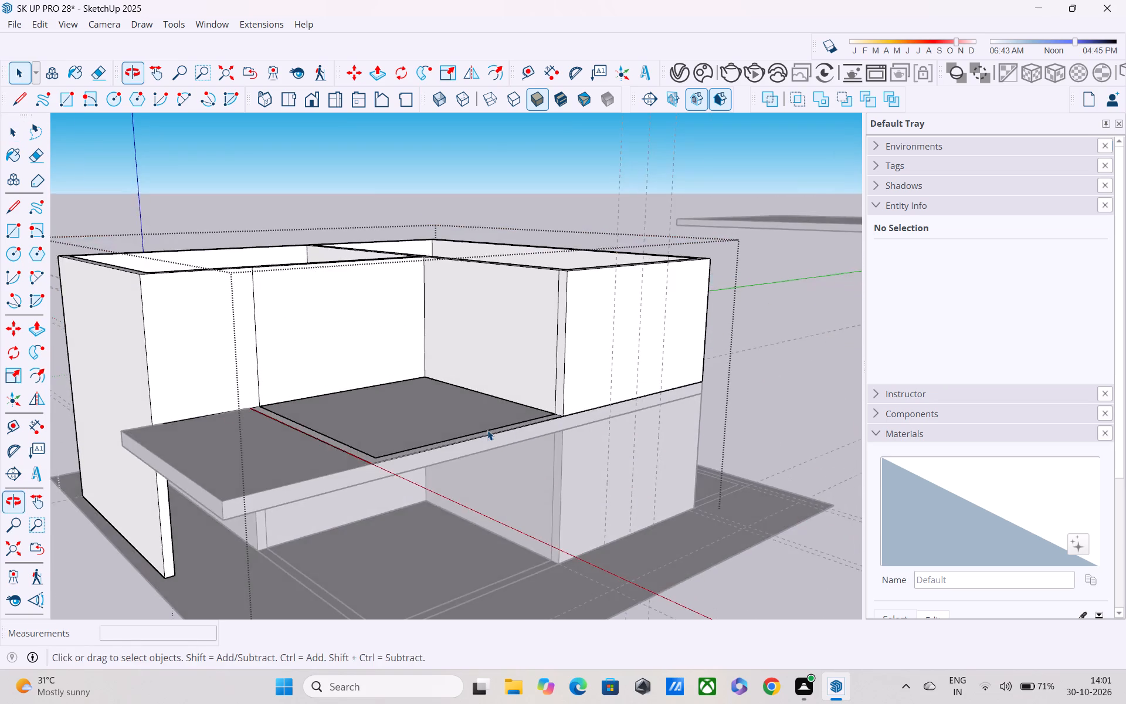
scroll(487, 430, "up", 3)
middle_click_drag(479, 427, 499, 487)
key("e")
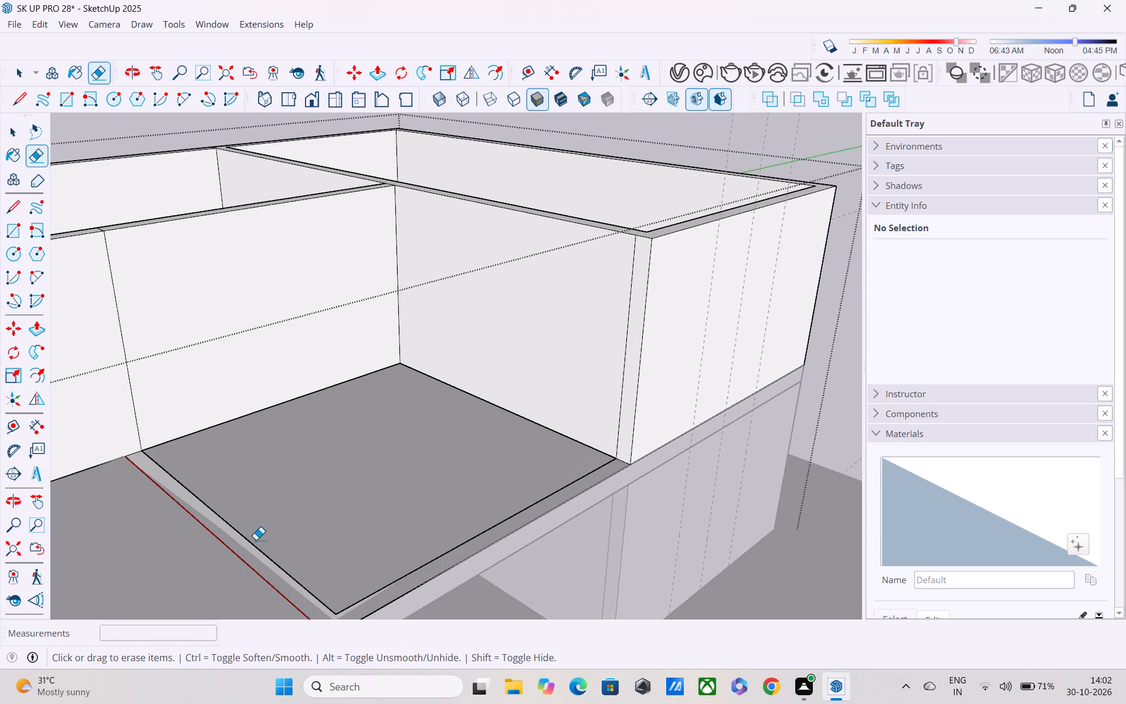
left_click_drag(258, 531, 239, 562)
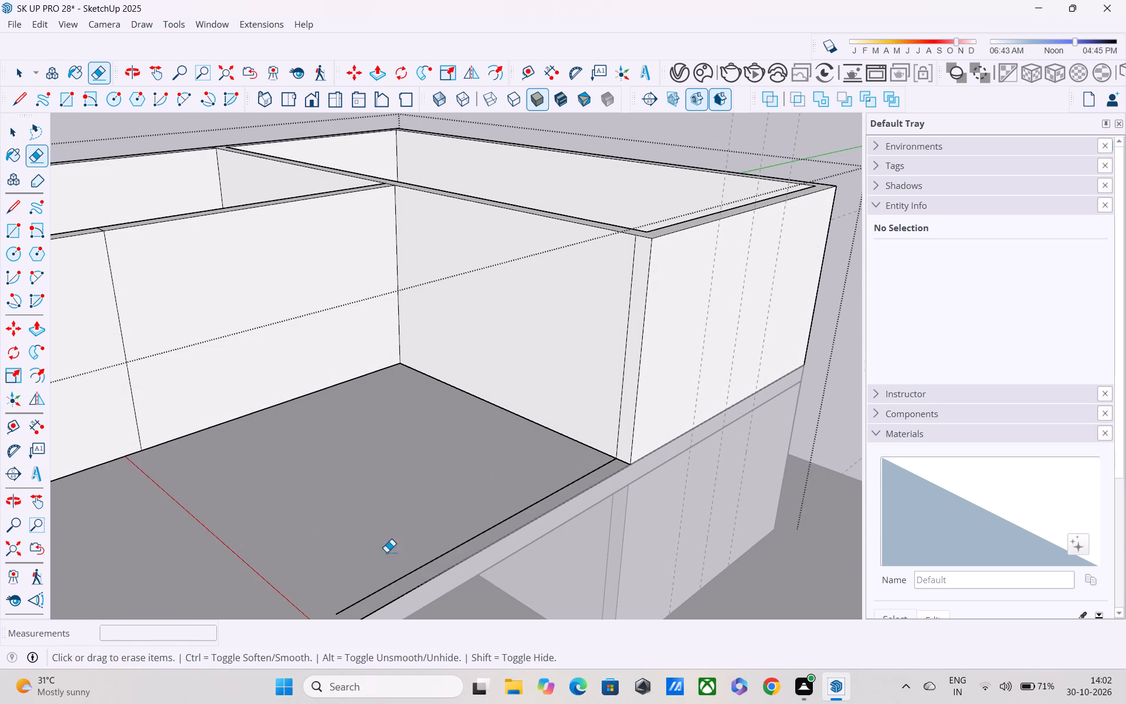
left_click_drag(388, 553, 411, 576)
middle_click_drag(413, 539, 445, 486)
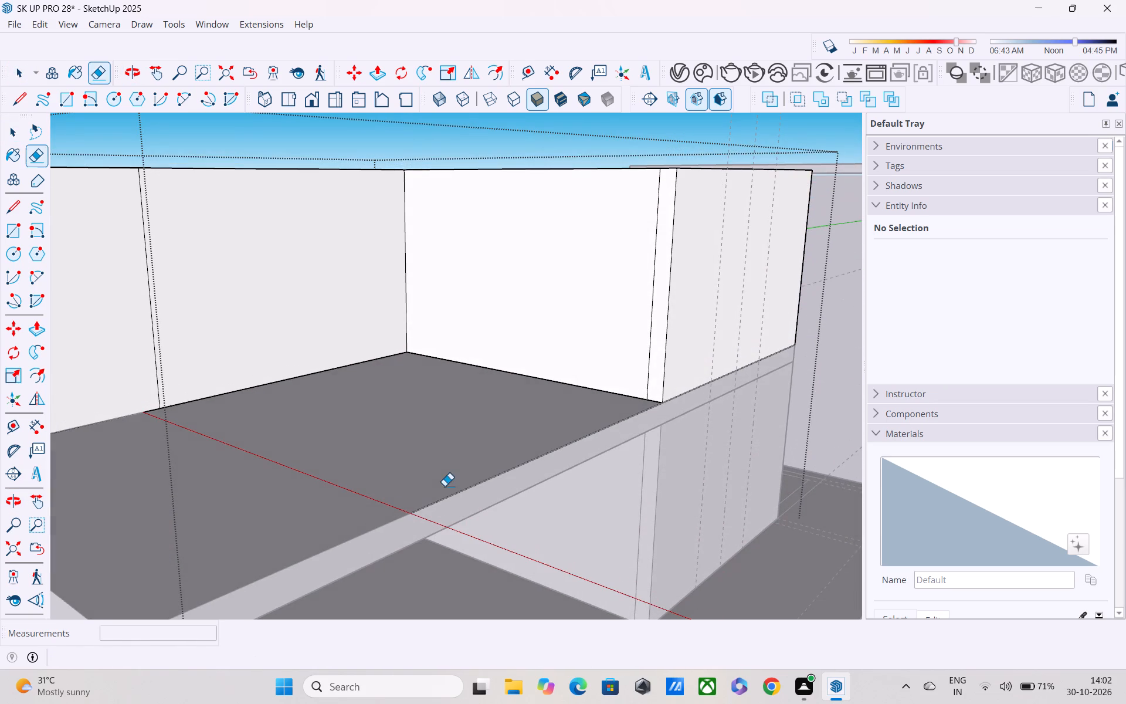
Measure from the terrace's inner corner along the side wall toward its front end.
key("t")
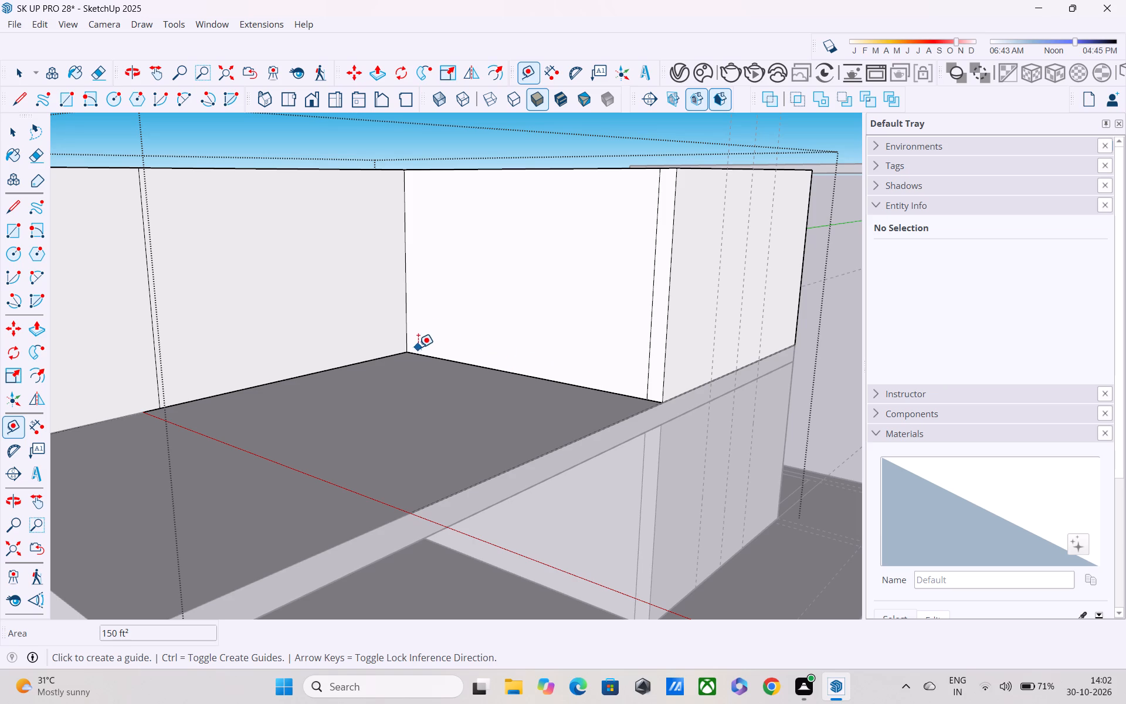
left_click(407, 348)
middle_click_drag(66, 481, 172, 478, "shift")
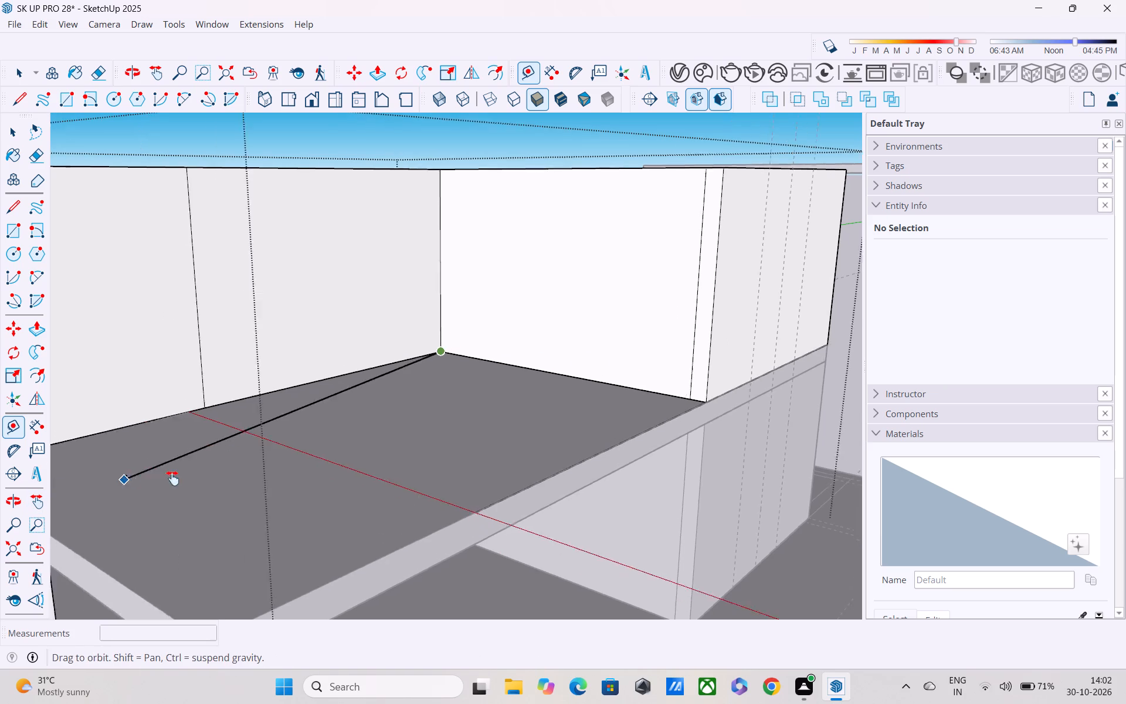
middle_click_drag(172, 478, 443, 458, "shift")
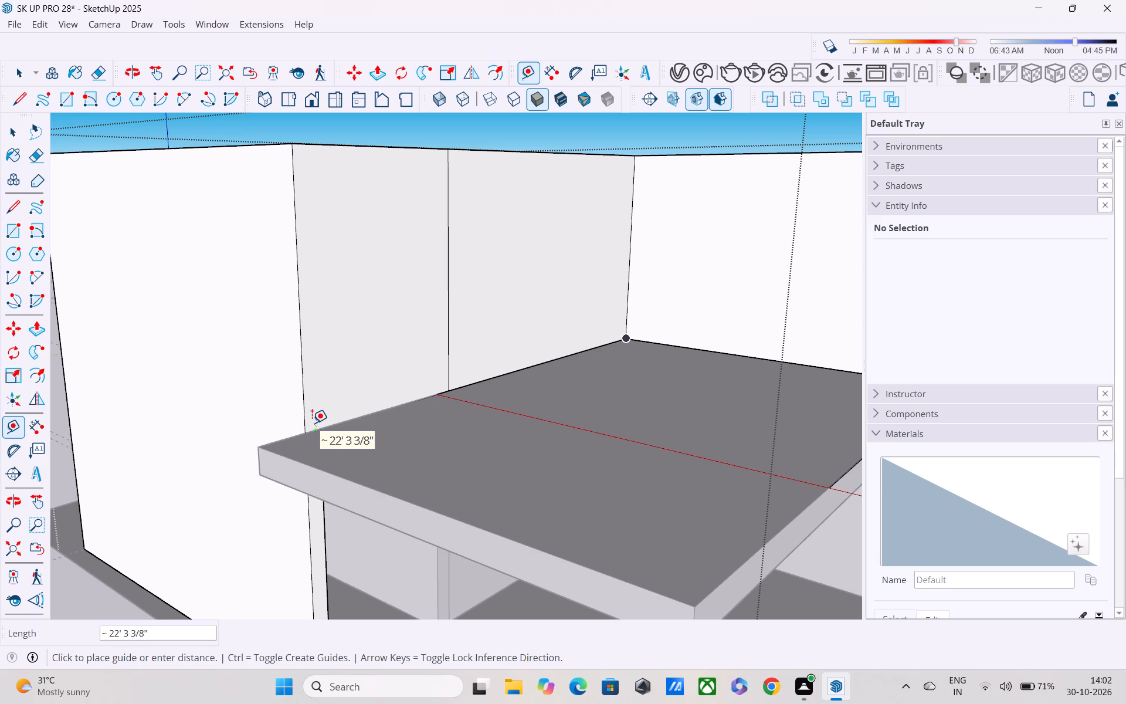
scroll(312, 423, "down", 5)
key("Escape")
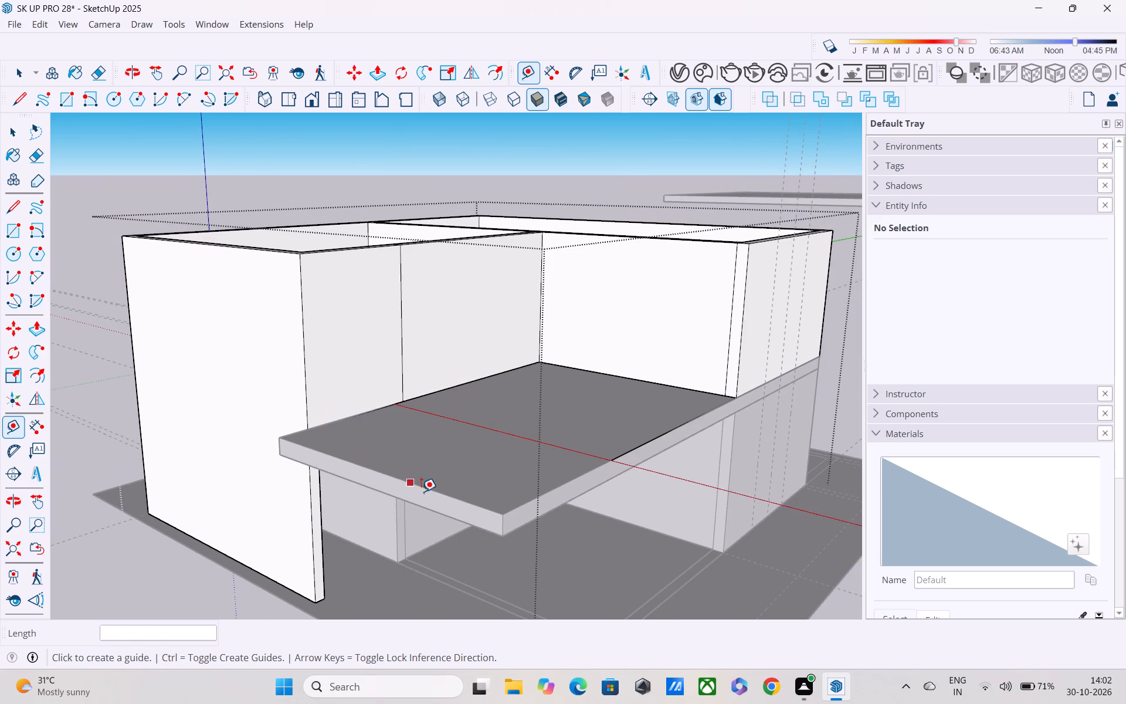
key("space")
Close the upper-floor group and examine the terrace slab and surrounding walls from several angles.
scroll(447, 539, "down", 2)
middle_click_drag(422, 509, 406, 490)
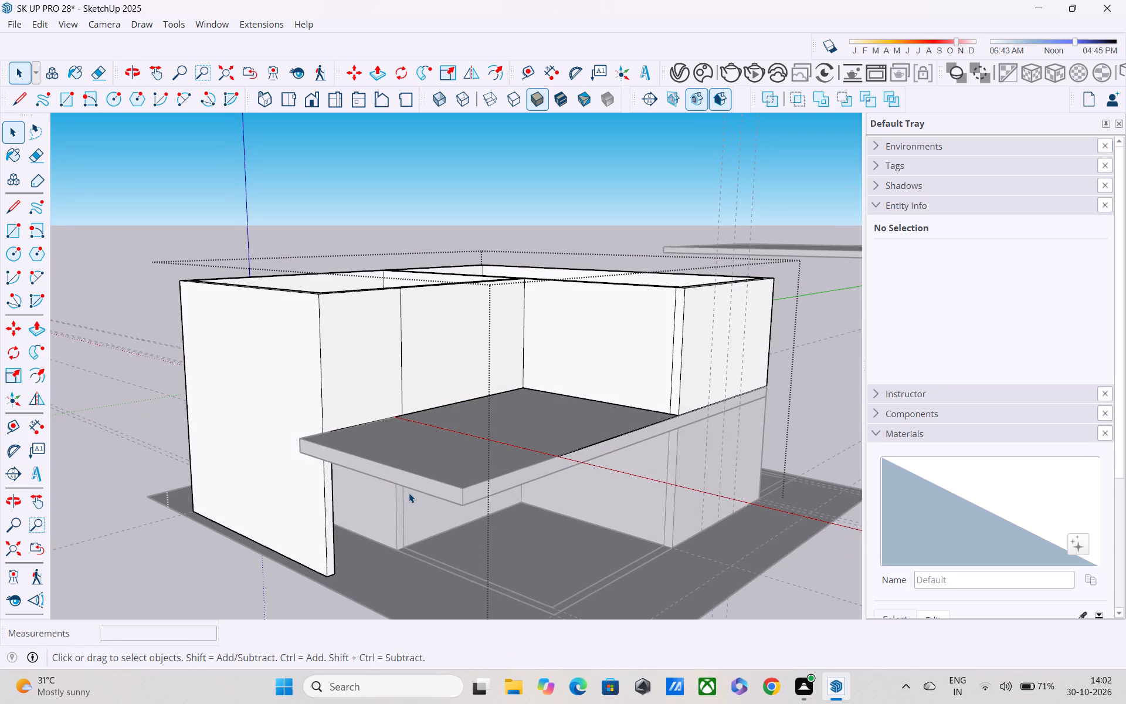
key("p")
key("space")
middle_click_drag(571, 456, 493, 471)
scroll(479, 453, "down", 2)
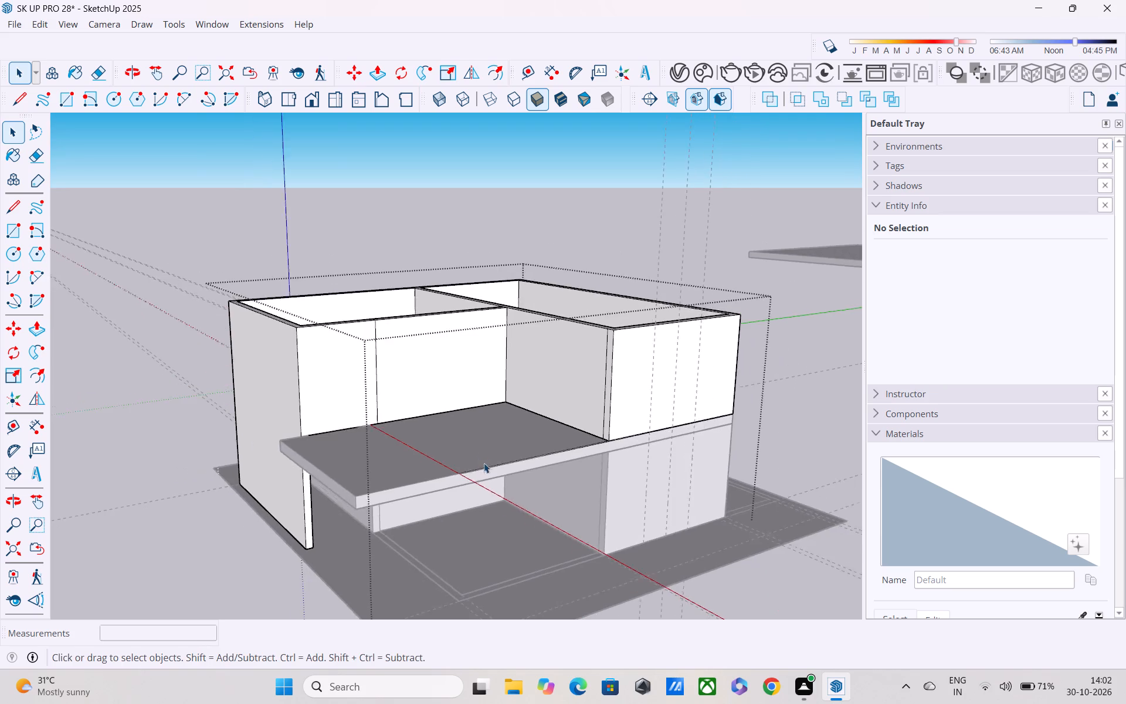
middle_click_drag(496, 479, 568, 541)
scroll(565, 533, "up", 5)
middle_click_drag(561, 520, 677, 459)
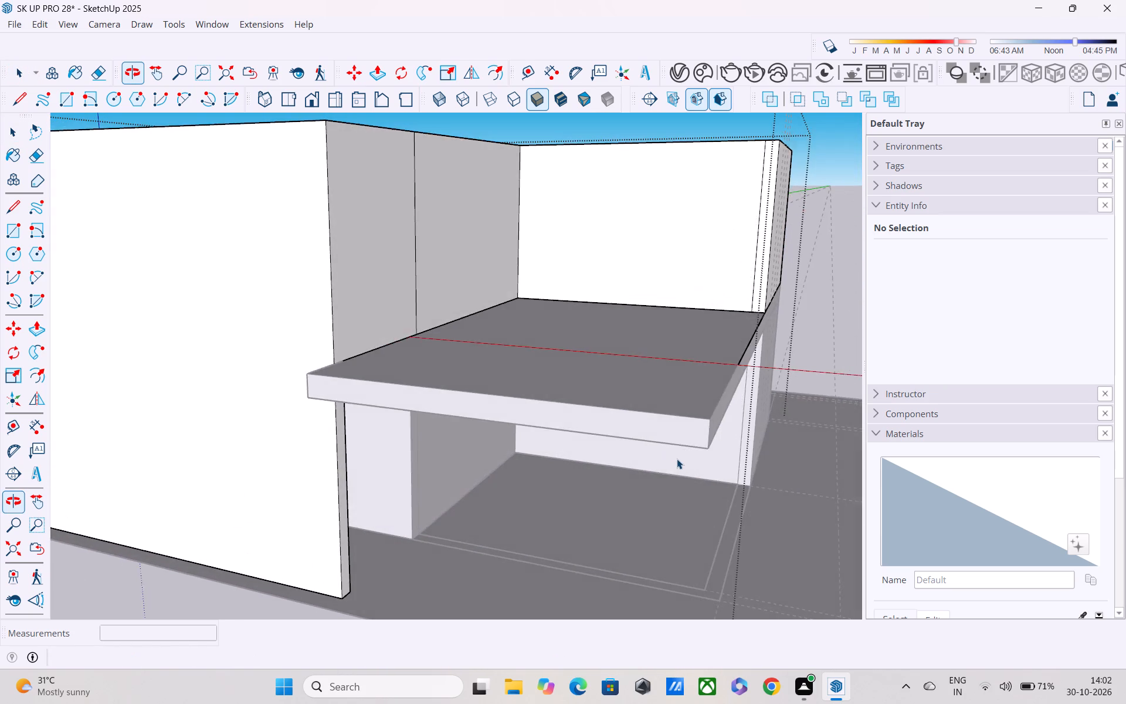
scroll(677, 459, "down", 4)
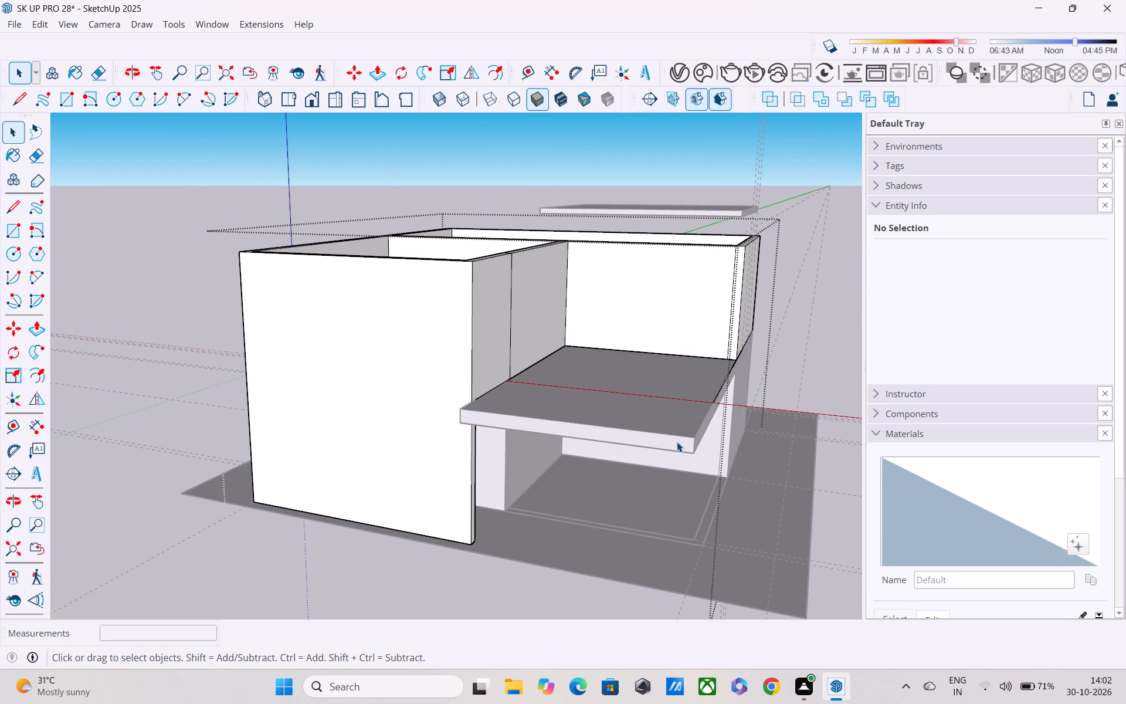
middle_click_drag(676, 441, 466, 475, "shift")
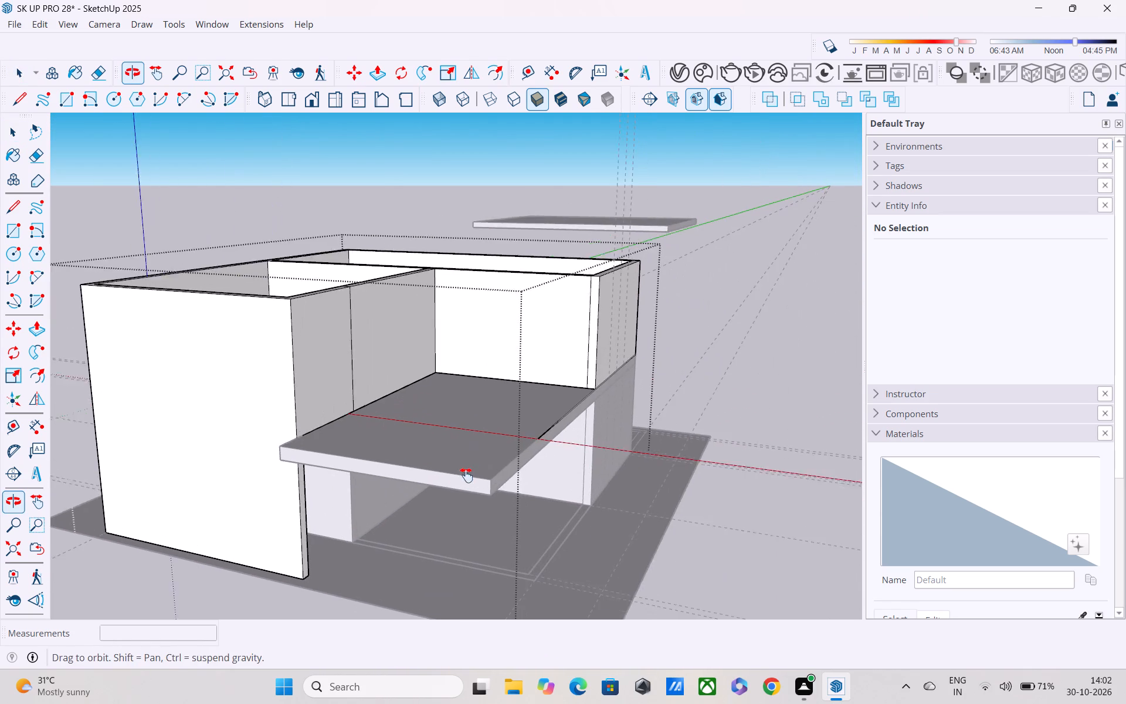
middle_click_drag(466, 475, 466, 474, "shift")
scroll(466, 474, "up", 1)
key("space")
double_click(690, 283)
middle_click_drag(684, 316, 747, 423)
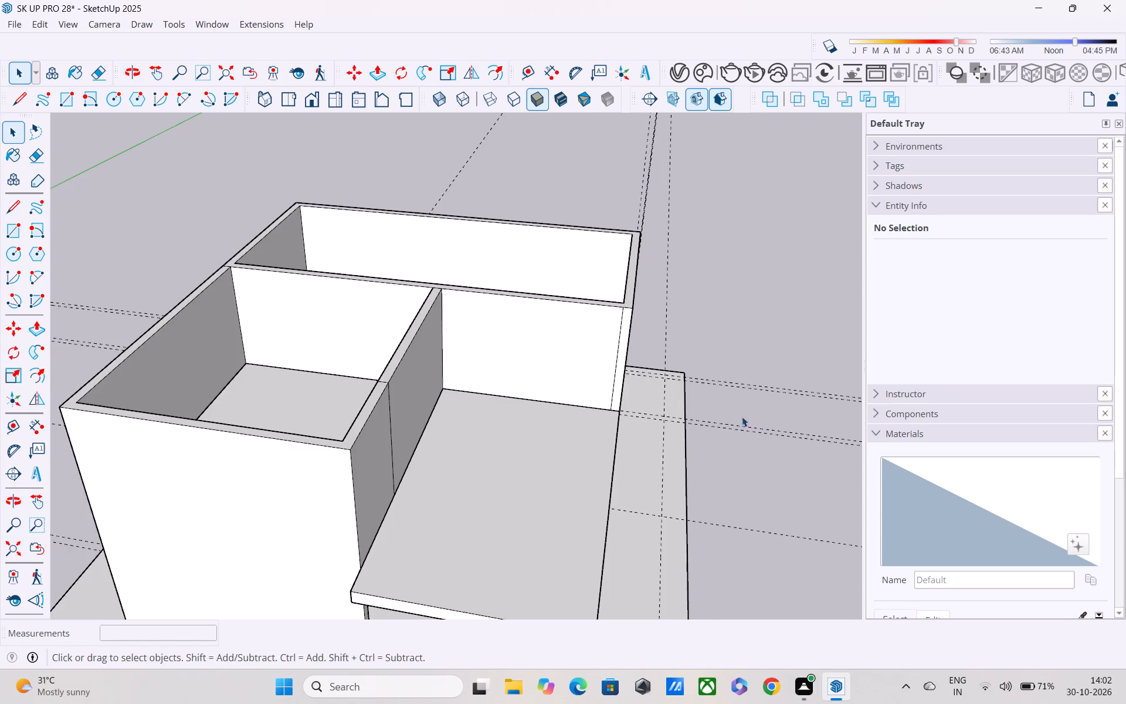
scroll(732, 389, "down", 6)
middle_click_drag(717, 392, 463, 334)
scroll(460, 337, "up", 2)
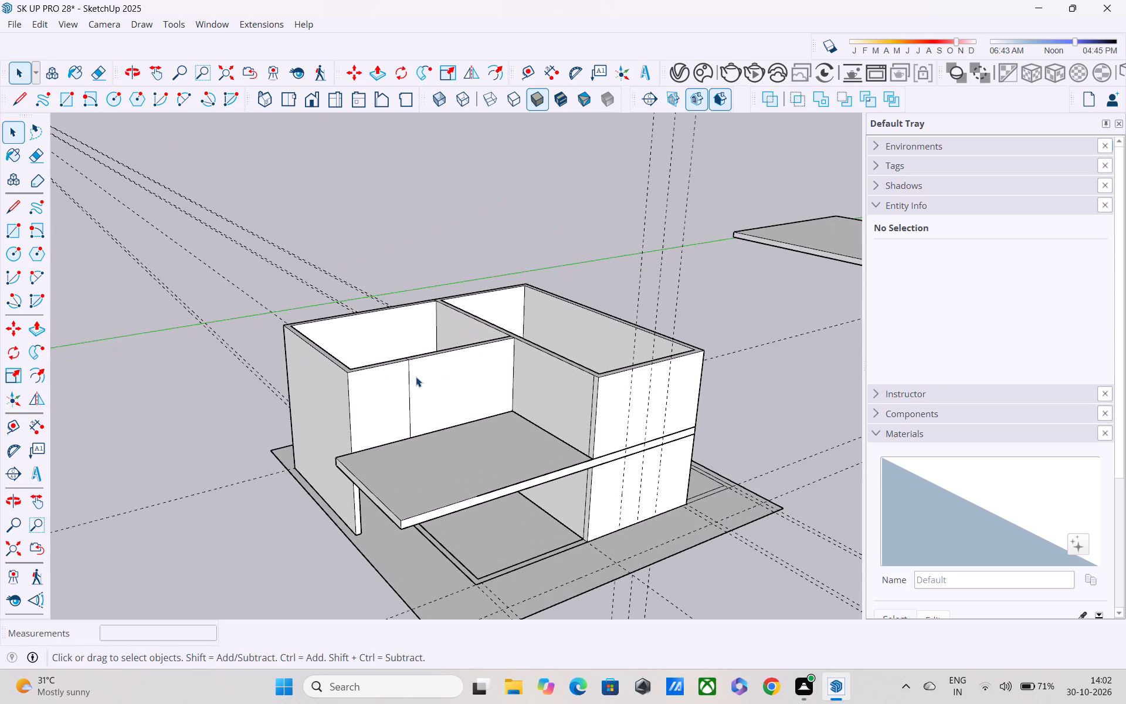
Erase the vertical seam on the upper wall running along the terrace, inside the upper-floor group.
double_click(416, 373)
key("e")
left_click_drag(416, 374, 405, 396)
scroll(406, 394, "up", 1)
middle_click_drag(408, 383, 430, 246)
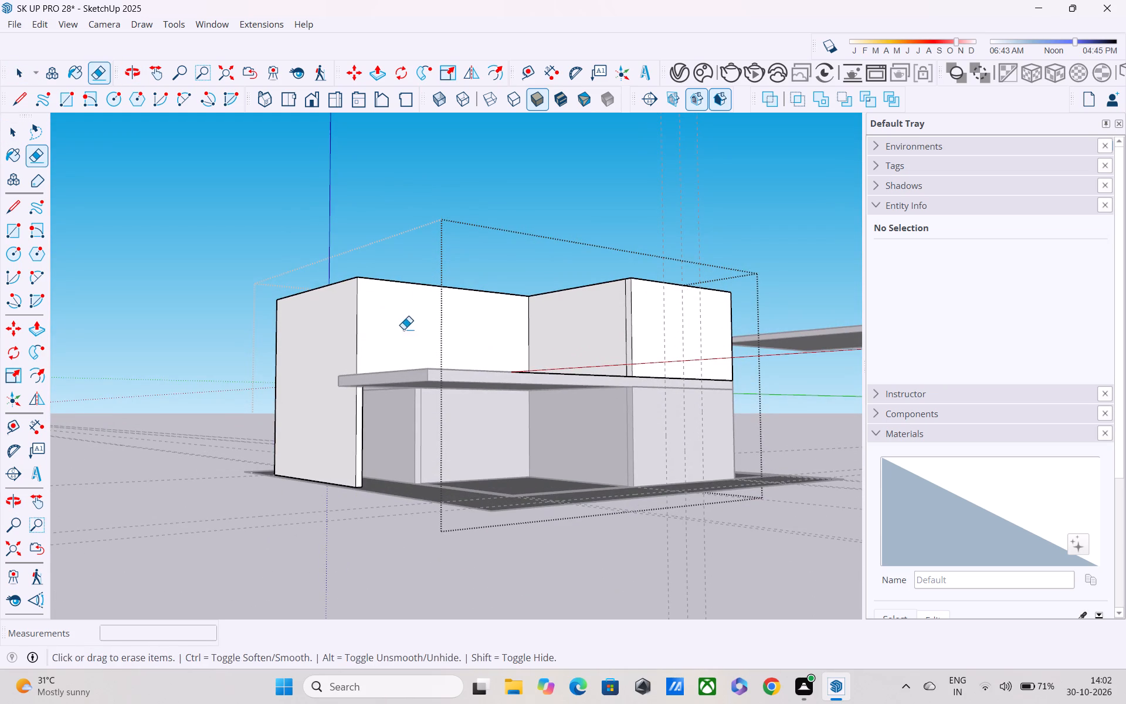
key("space")
left_click(242, 475)
Push/Pull the narrow strip at the rear end of the tall outer wall's inner face 6' 3" to the ground-floor wall's corner.
middle_click_drag(276, 443, 676, 478)
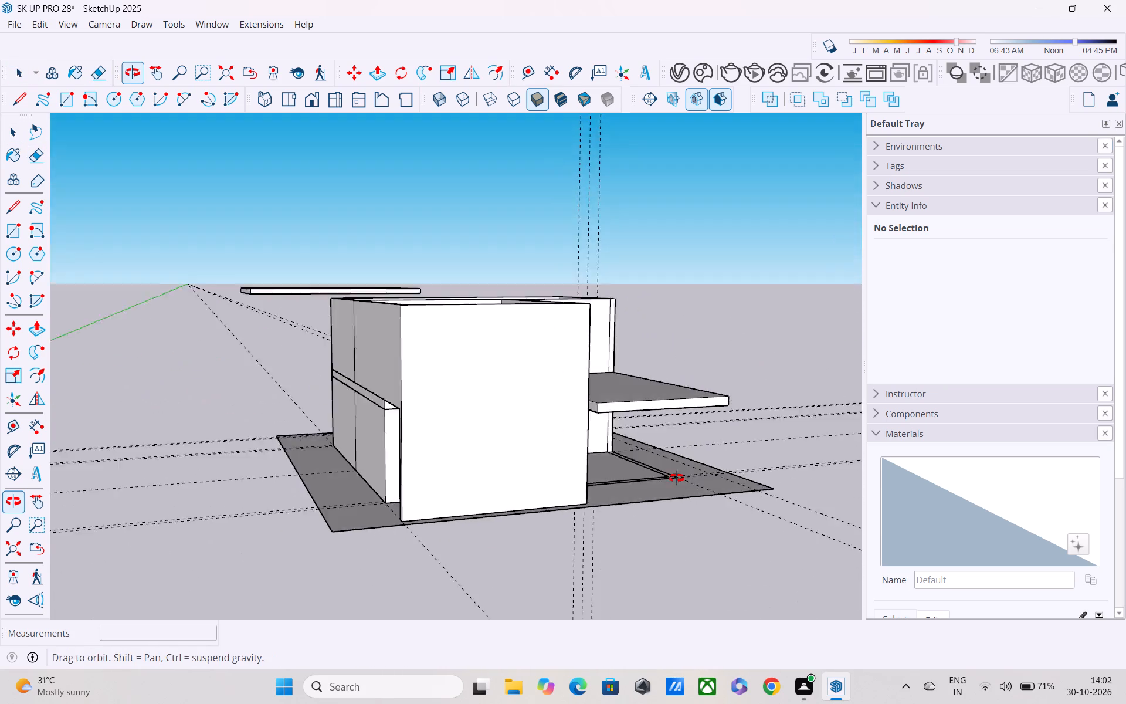
middle_click_drag(676, 478, 965, 490)
scroll(671, 485, "up", 4)
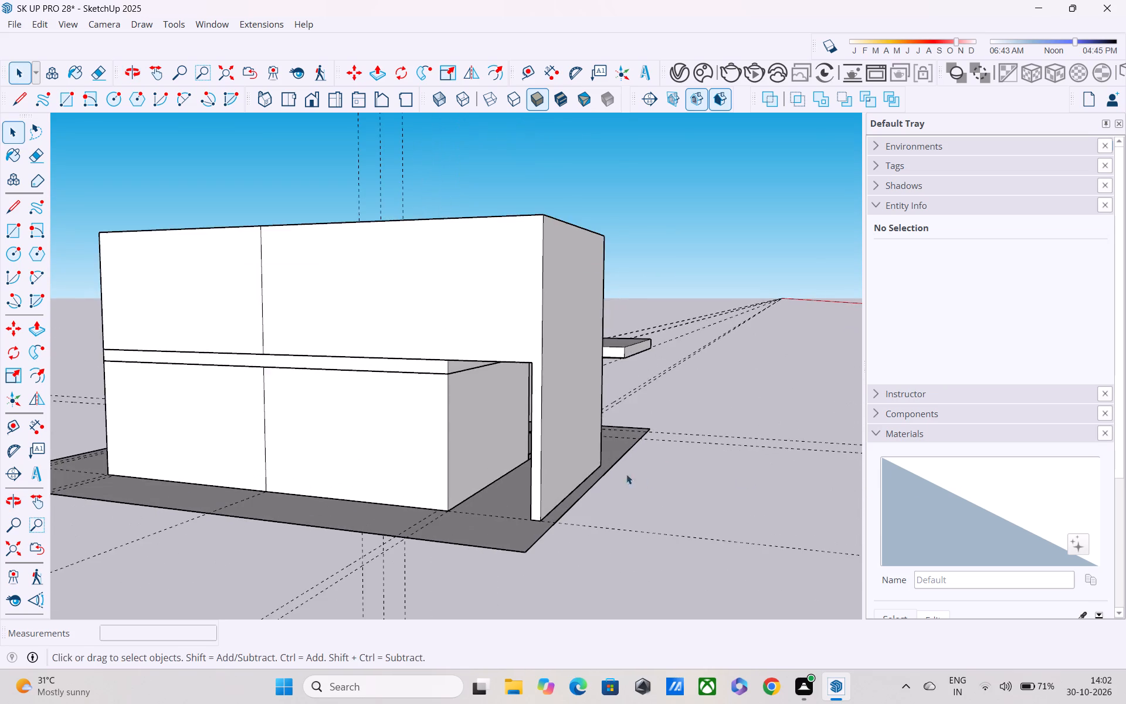
middle_click_drag(528, 460, 769, 430)
scroll(743, 388, "up", 4)
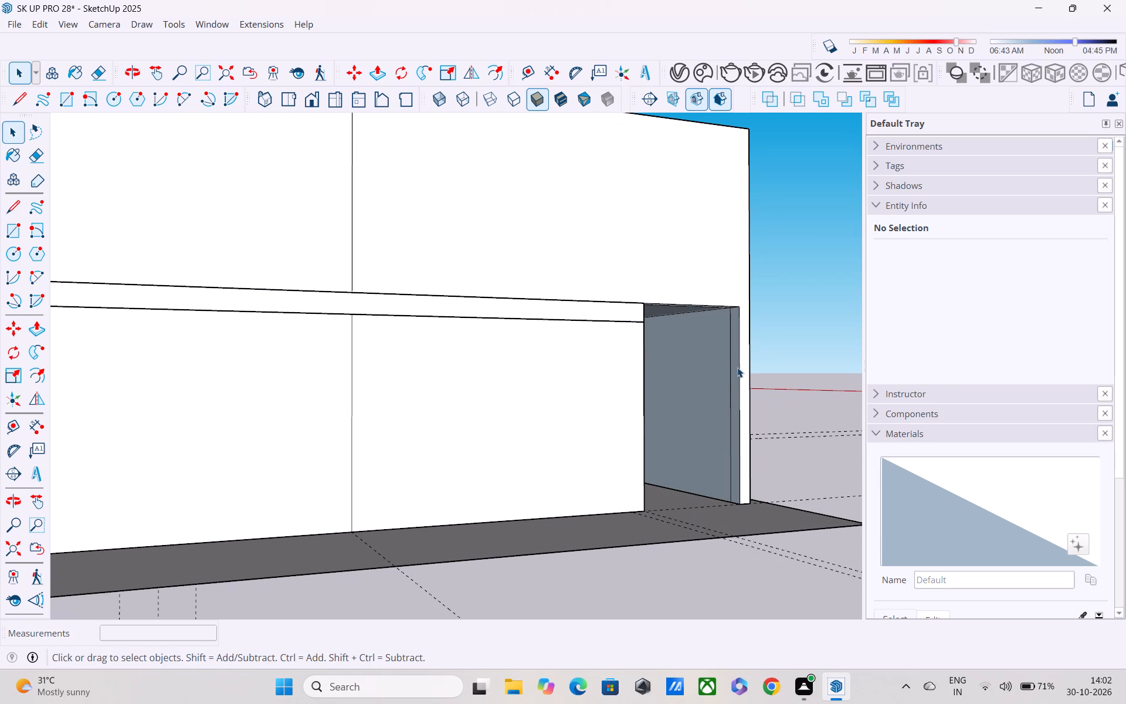
key("p")
left_click(739, 358)
key("space")
left_click(747, 245)
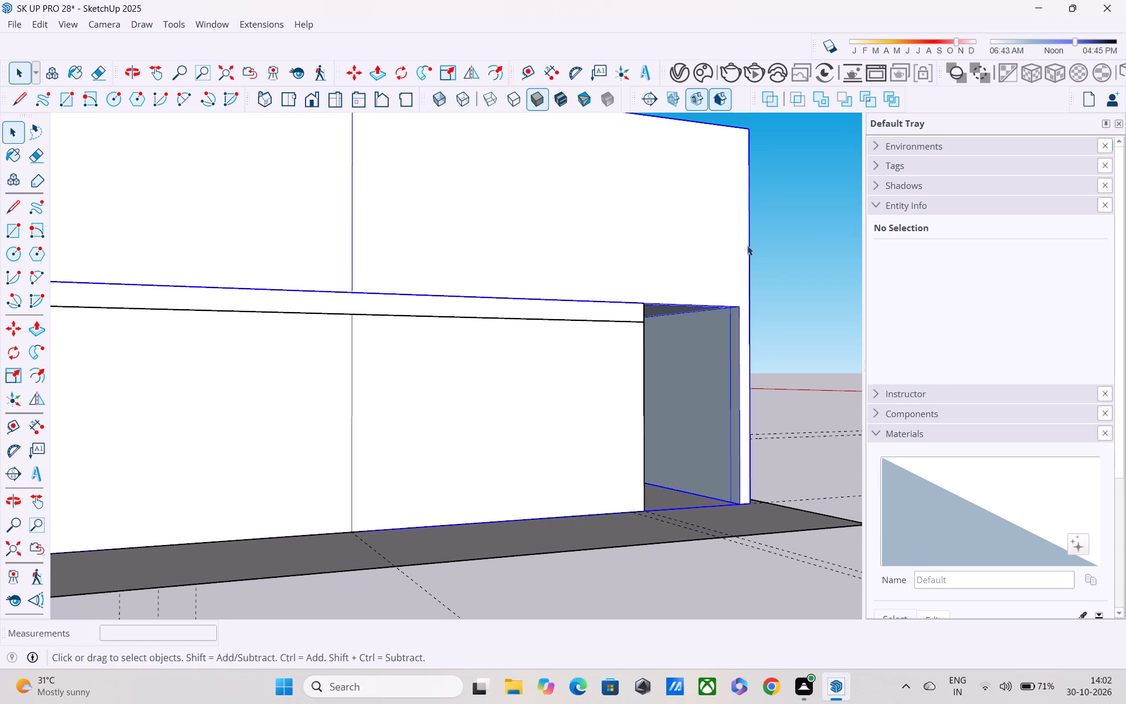
double_click(741, 259)
key("p")
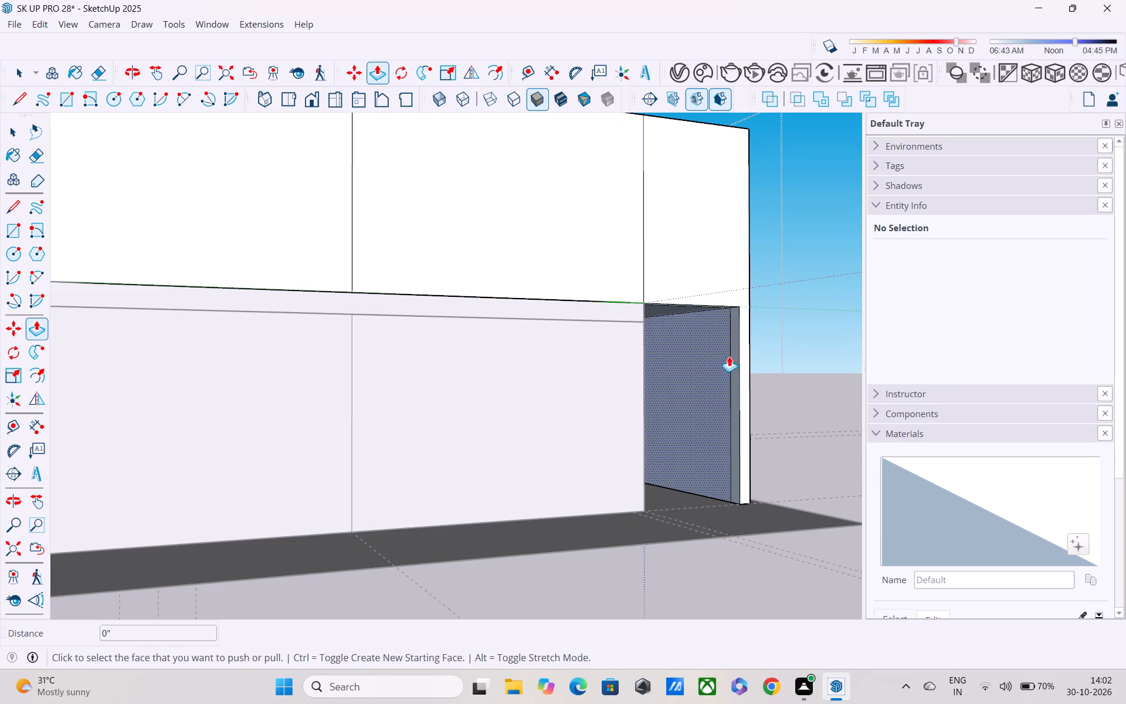
left_click(732, 380)
left_click(643, 422)
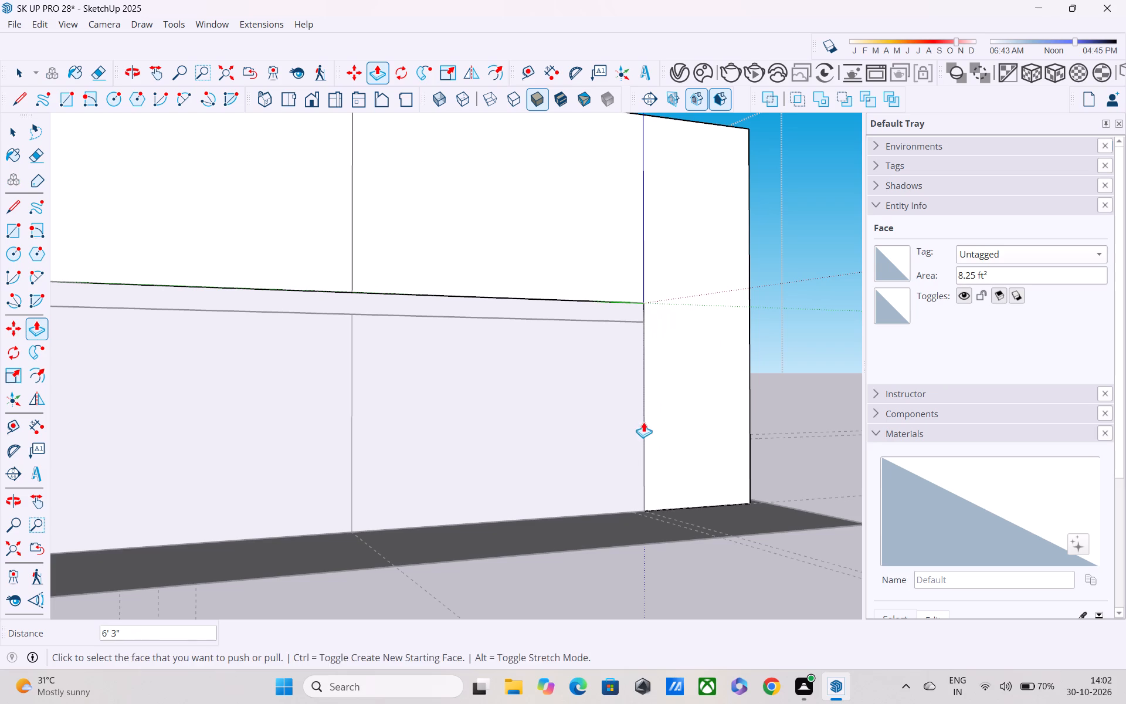
Examine the house from the terrace side, checking the walls and slab after the rear wall extension.
middle_click_drag(653, 407, 174, 451)
scroll(181, 405, "down", 5)
middle_click_drag(293, 414, 0, 427)
scroll(0, 427, "up", 1)
scroll(76, 425, "down", 4)
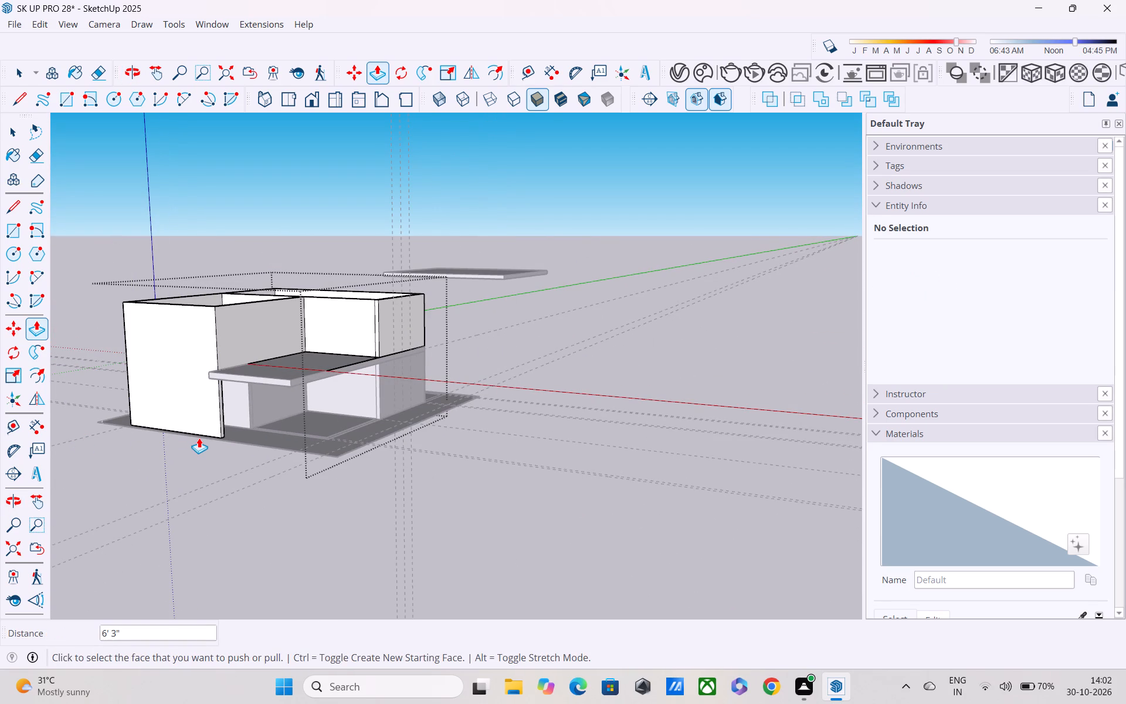
scroll(347, 303, "up", 5)
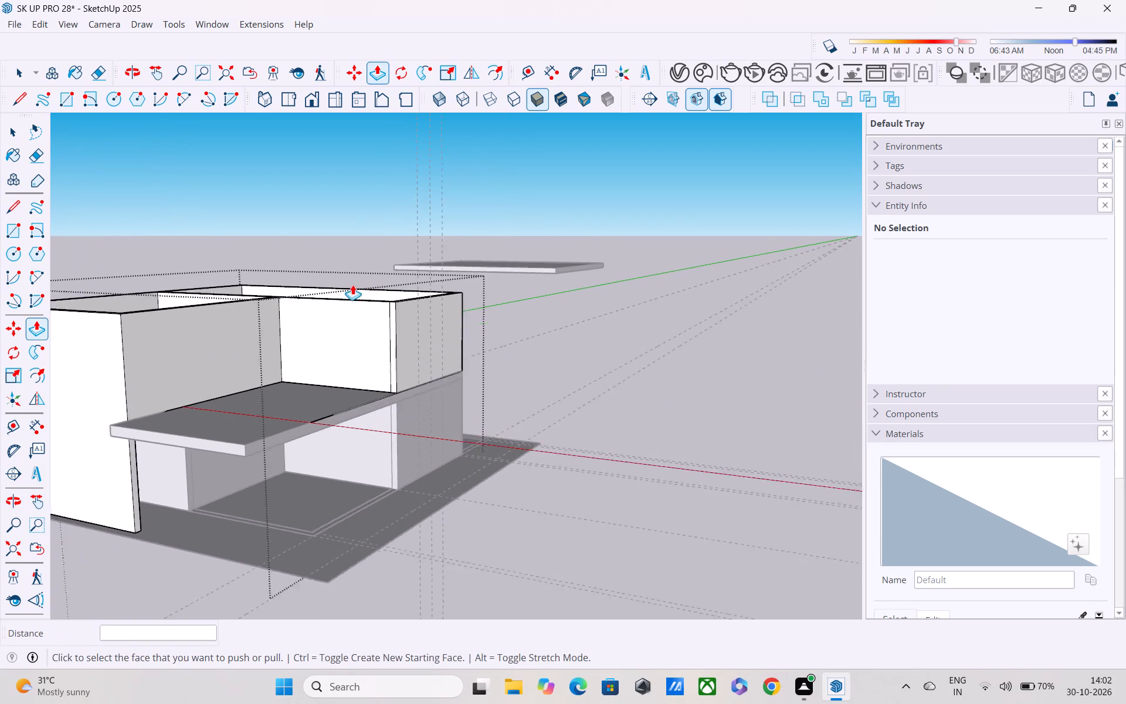
scroll(352, 285, "up", 1)
middle_click_drag(338, 317, 273, 346)
middle_click_drag(274, 341, 496, 265)
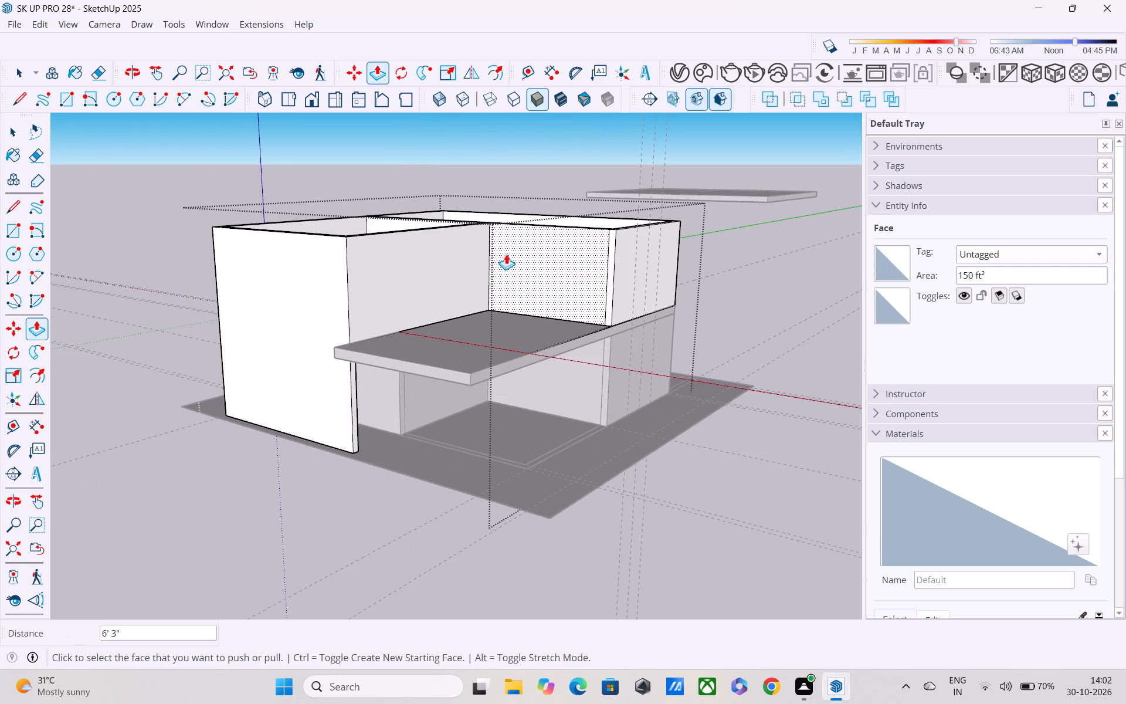
middle_click_drag(508, 255, 532, 285)
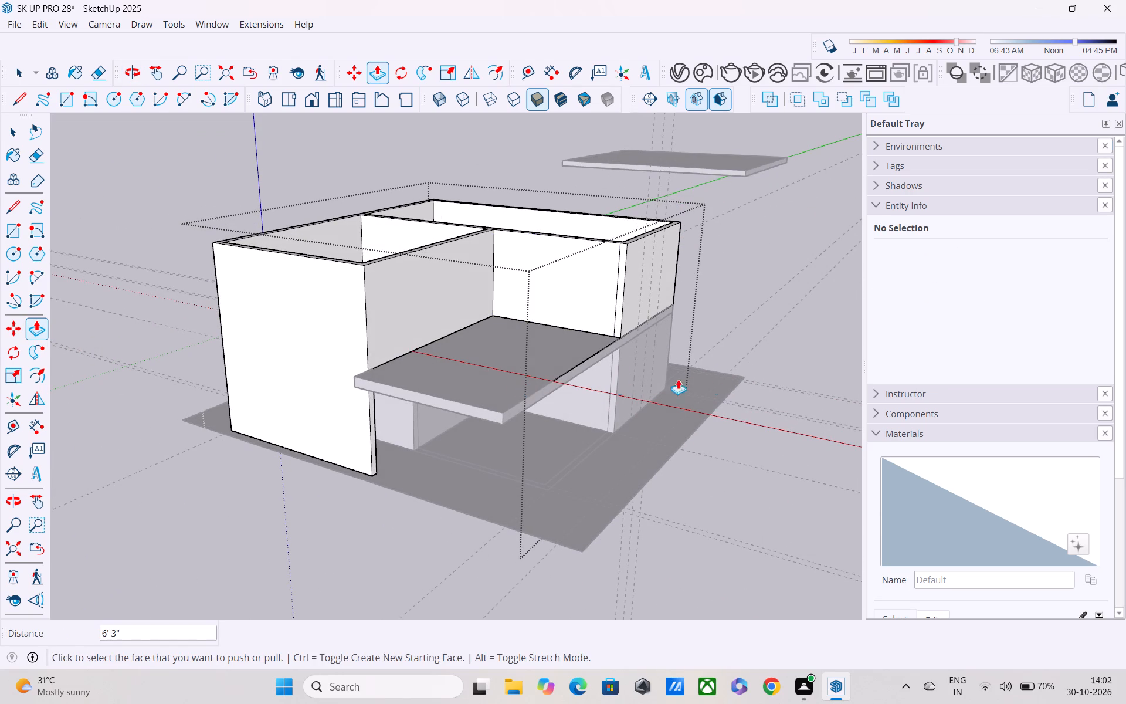
key("space")
Draw a 1' vertical line across the terrace slab's long edge at the outer corner of the upper dividing wall.
middle_click_drag(602, 357, 540, 363)
scroll(538, 364, "up", 5)
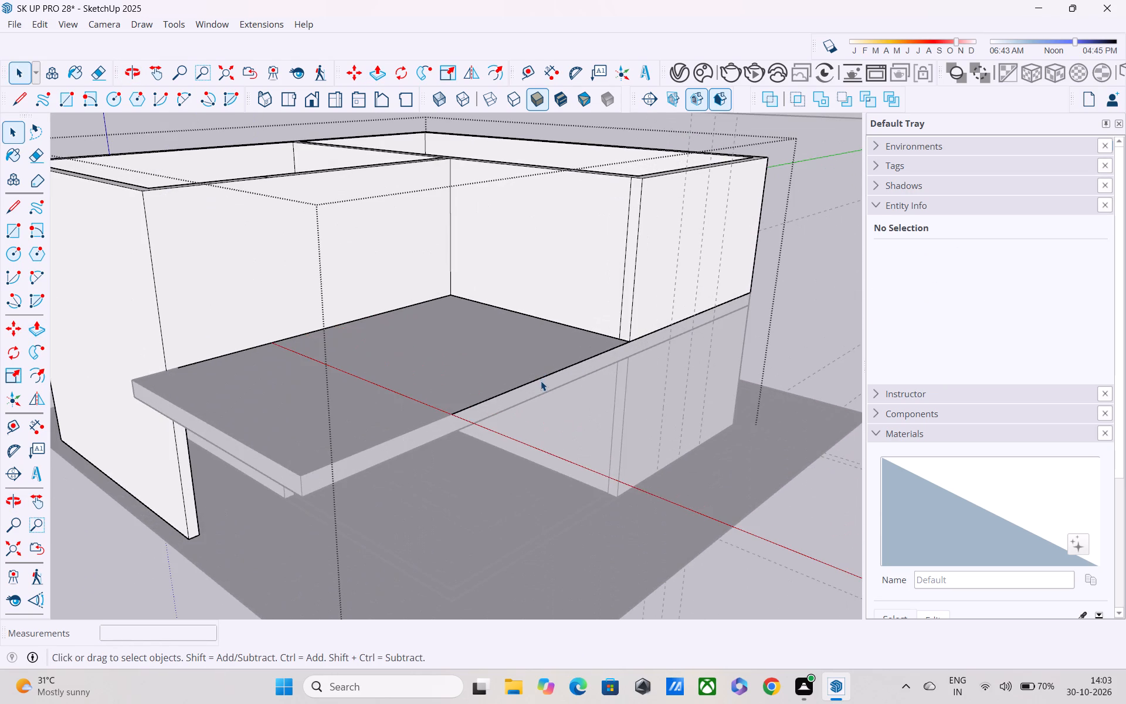
double_click(541, 381)
scroll(548, 373, "up", 4)
key("l")
scroll(769, 312, "up", 4)
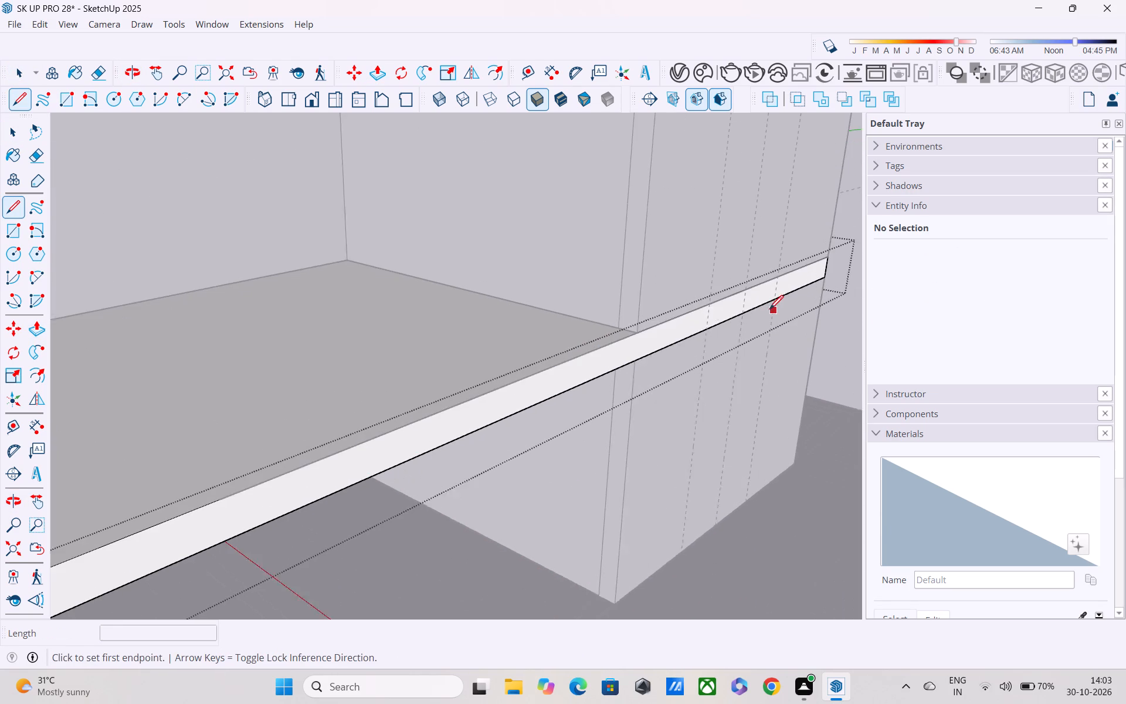
left_click(622, 337)
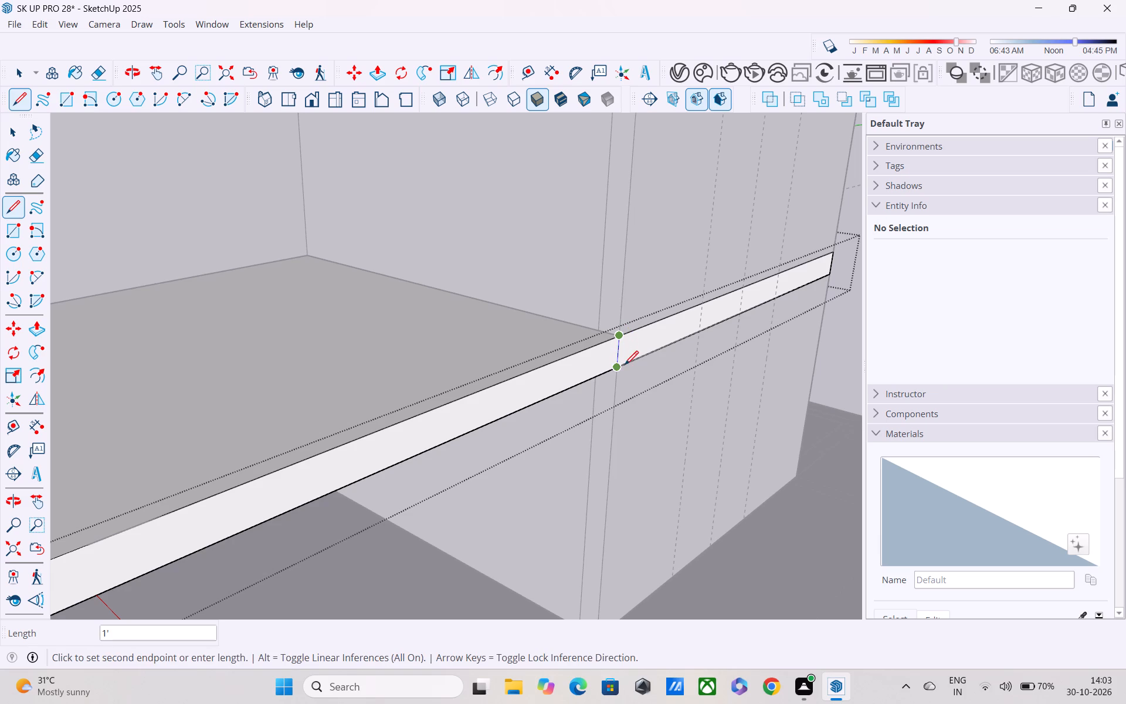
left_click(625, 366)
key("space")
Push/Pull the terrace portion of the slab's long edge outward by 2'.
key("p")
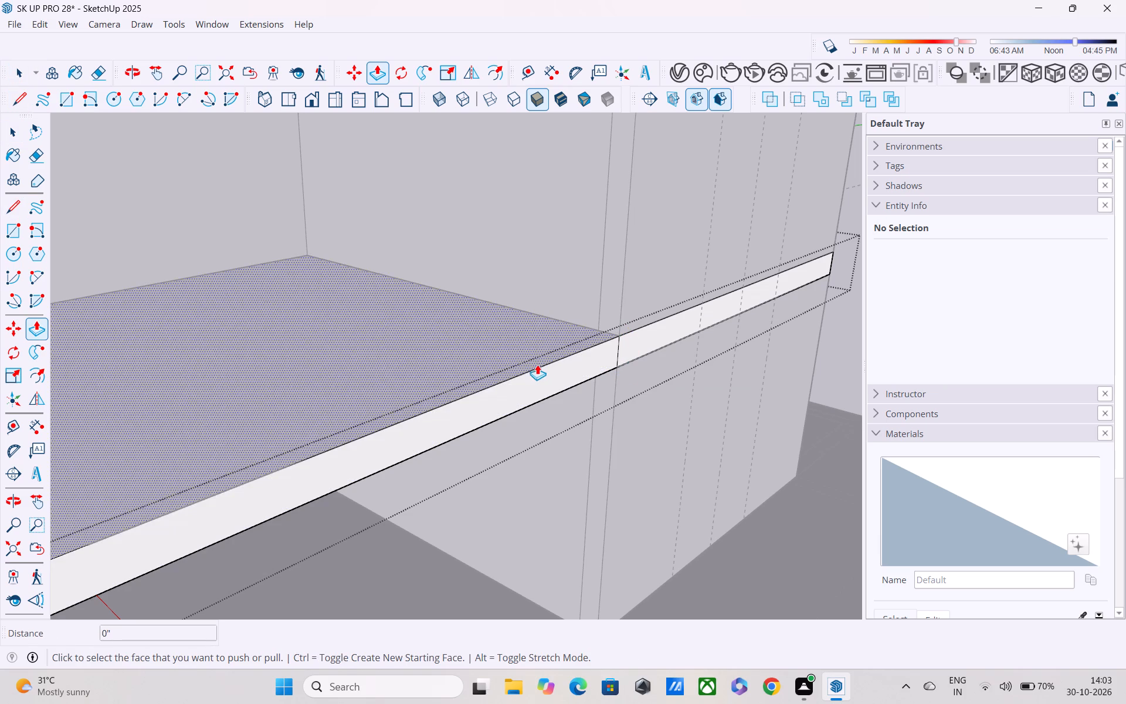
left_click(540, 381)
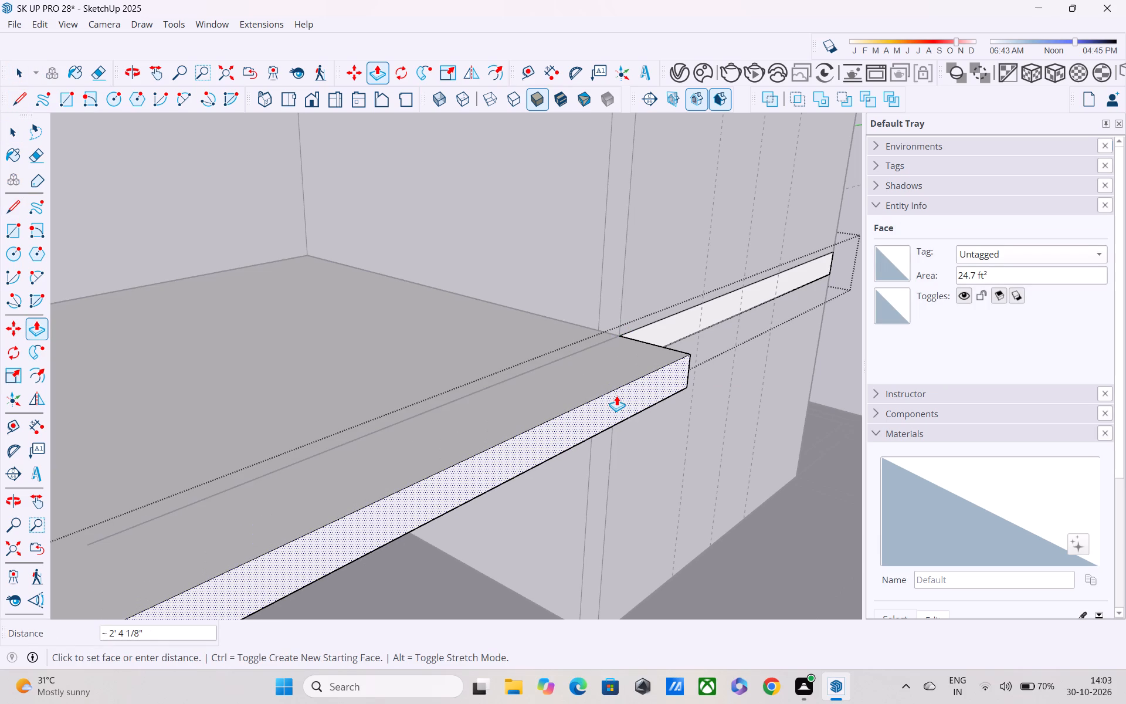
type("2'")
key("Return")
scroll(616, 395, "down", 4)
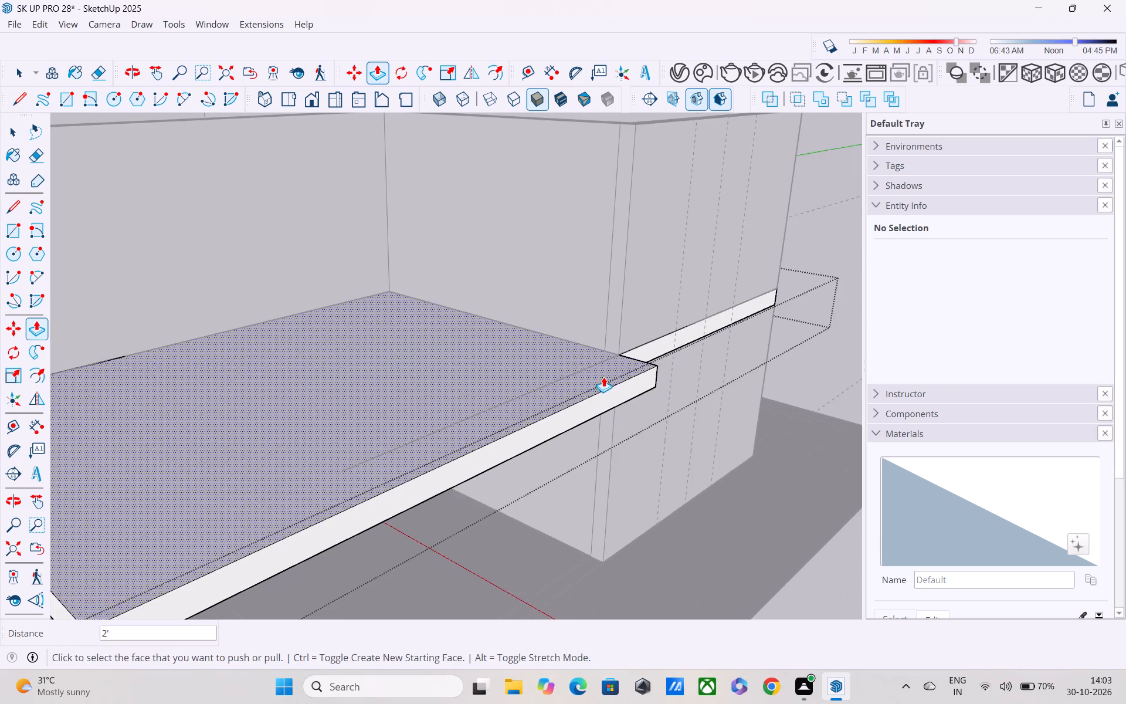
Check the widened terrace slab edge and finish editing the slab group.
scroll(603, 377, "down", 7)
middle_click_drag(485, 418, 574, 323)
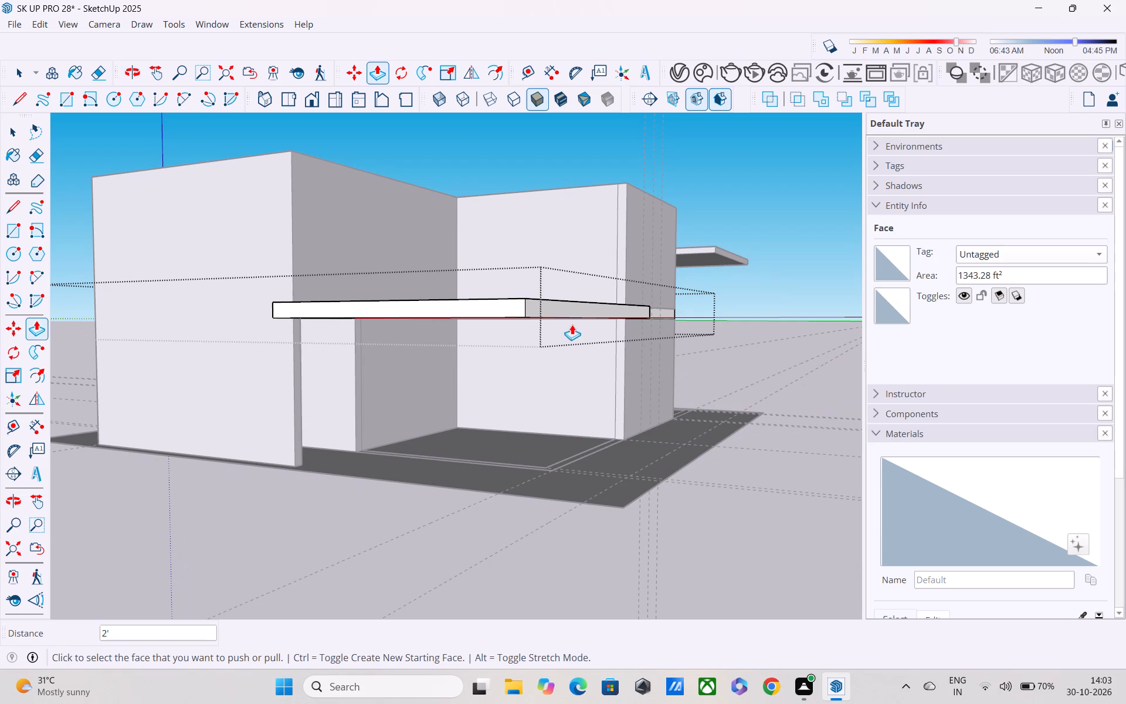
scroll(572, 324, "up", 2)
middle_click_drag(572, 324, 528, 363)
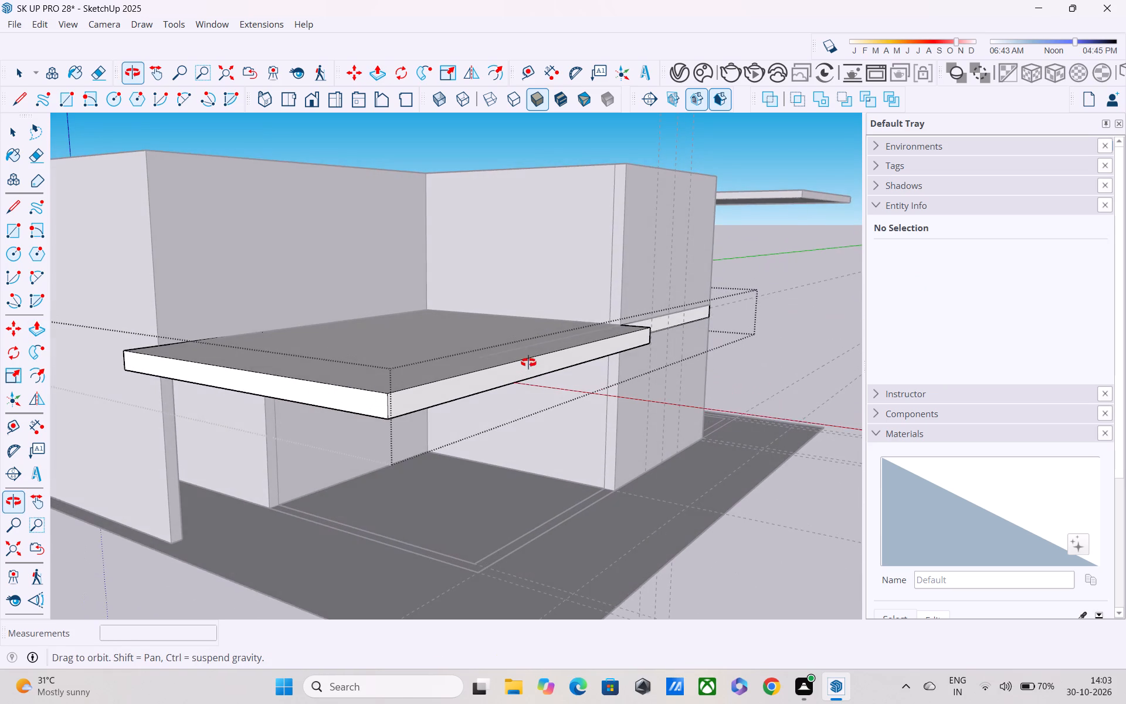
middle_click_drag(528, 363, 528, 363)
key("Escape")
key("space")
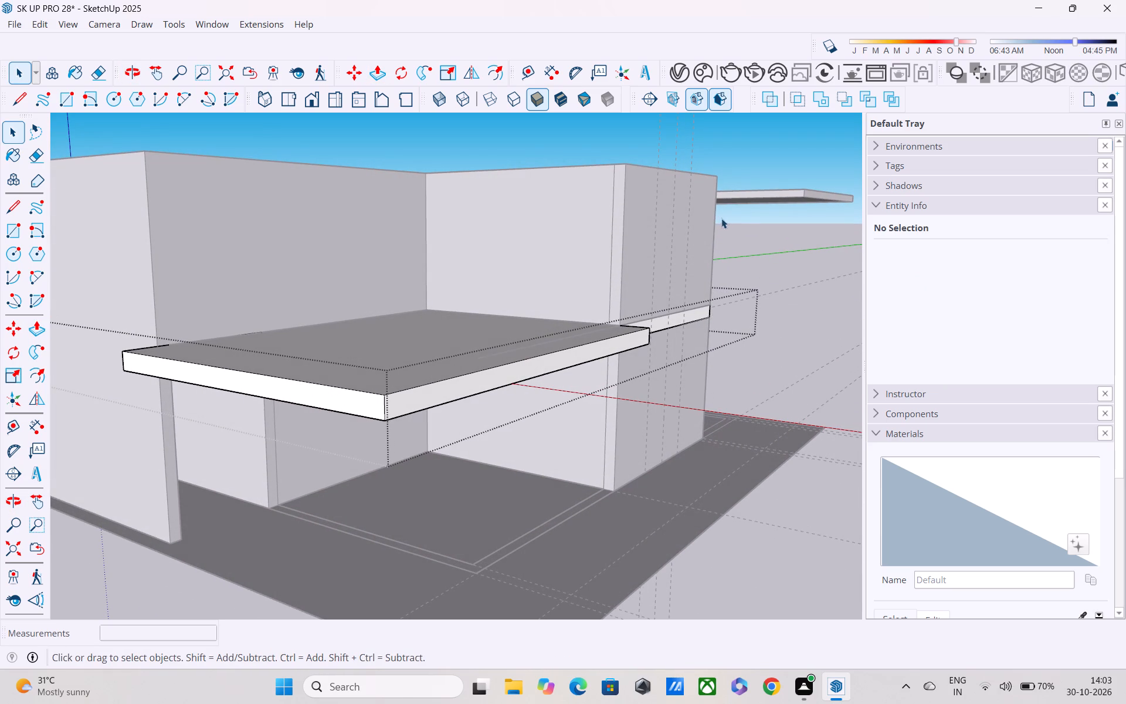
left_click(747, 231)
Delete the stray line running from the dividing wall's outer corner across the terrace, inside the upper walls group.
middle_click_drag(696, 436, 665, 503)
scroll(613, 436, "up", 3)
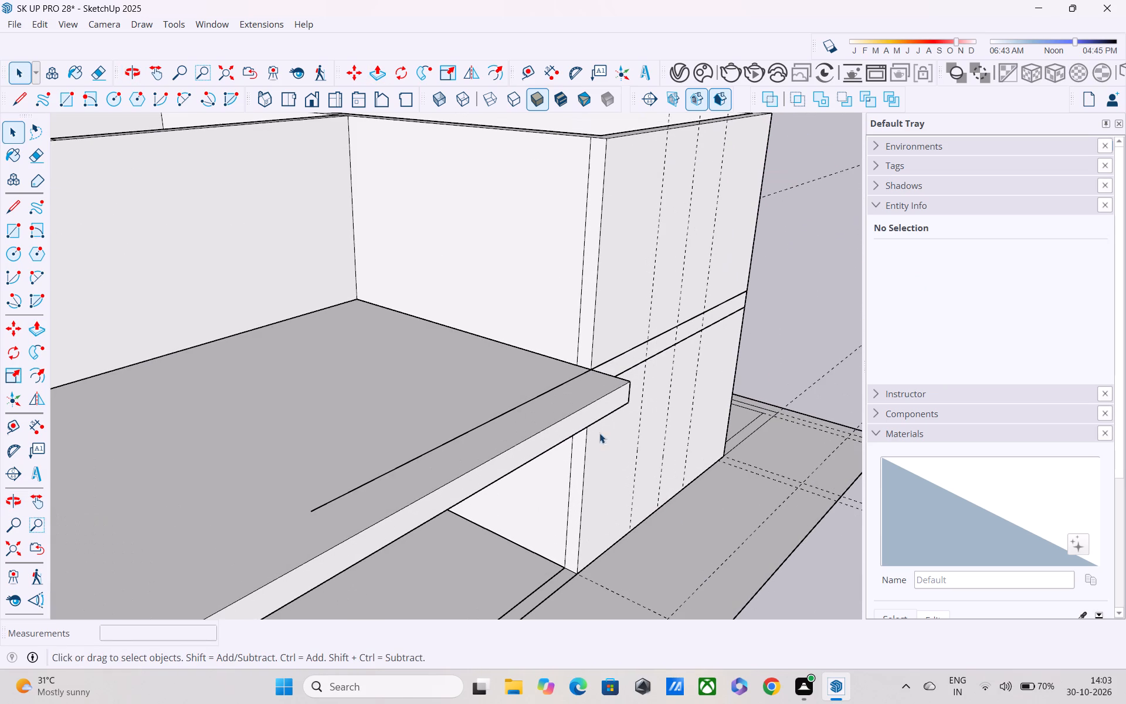
left_click(552, 386)
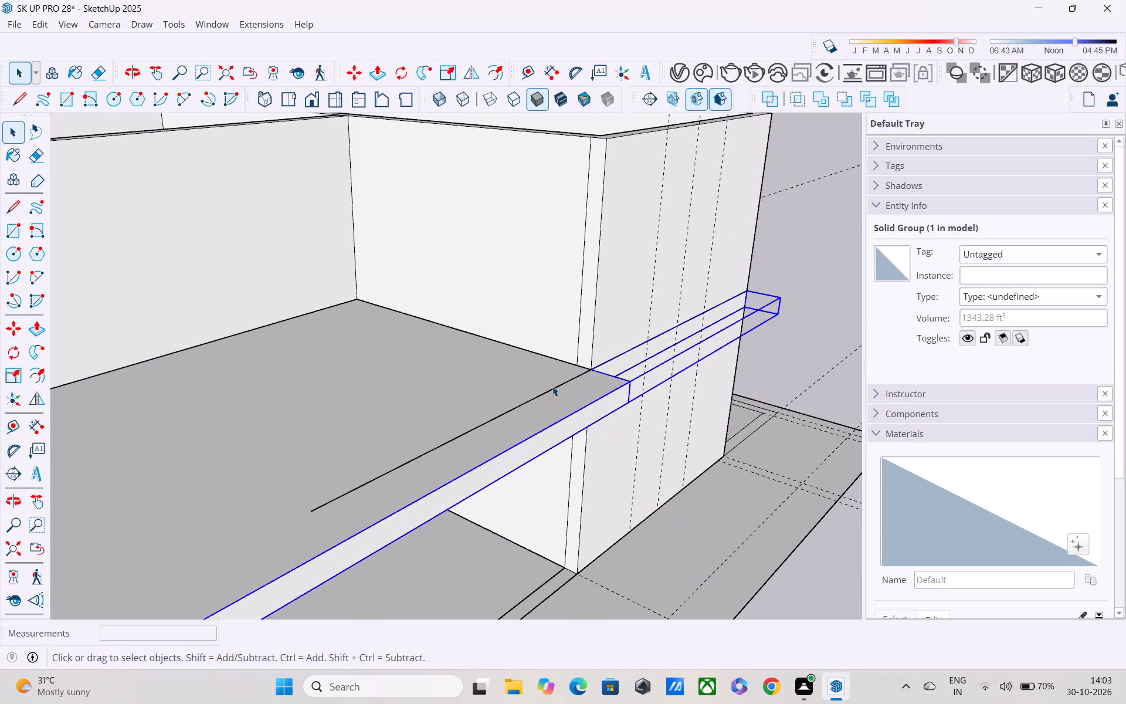
double_click(552, 386)
double_click(603, 329)
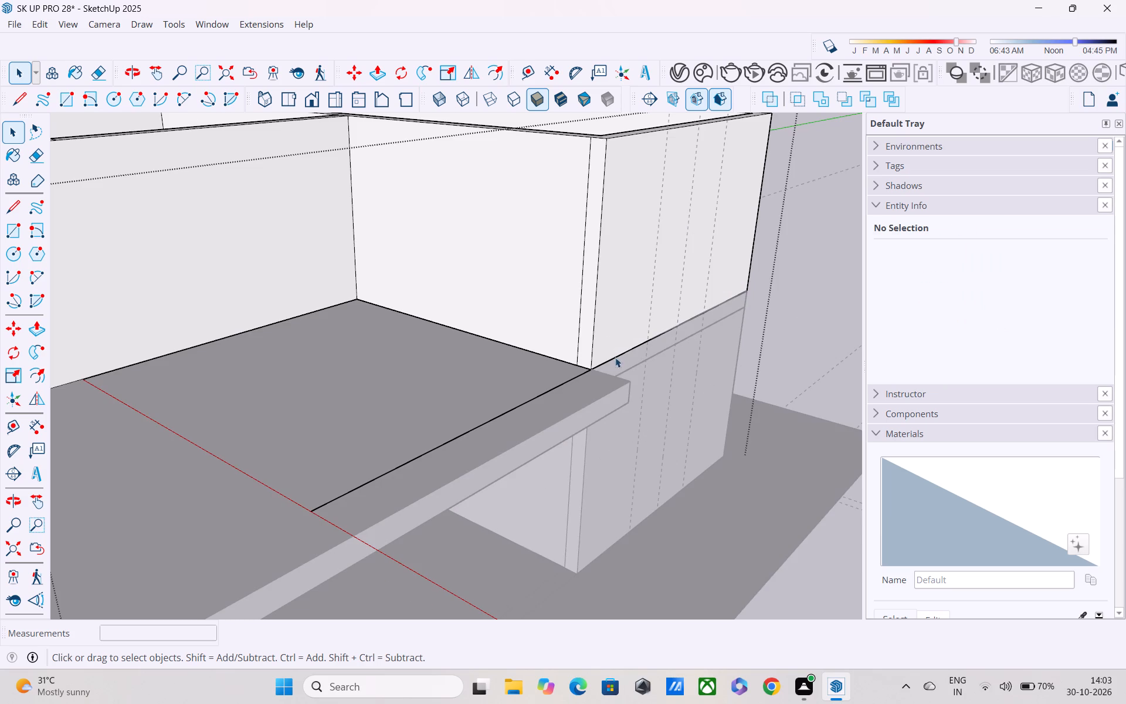
left_click(542, 395)
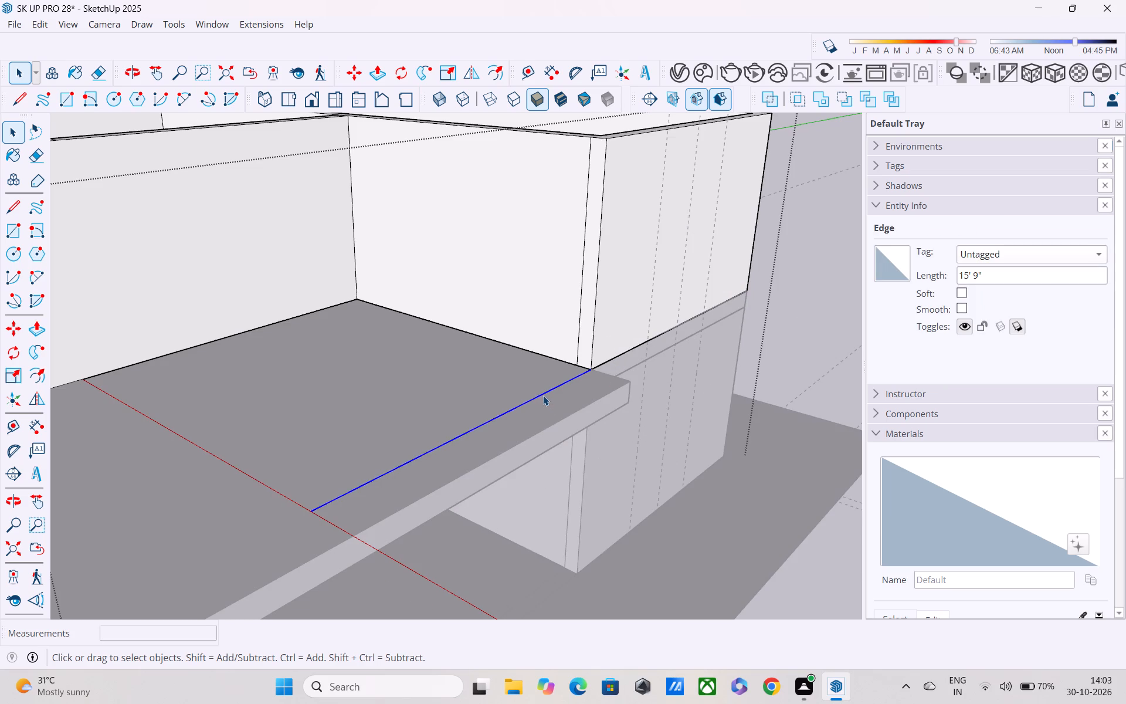
key("Delete")
scroll(695, 346, "up", 2)
scroll(694, 346, "down", 2)
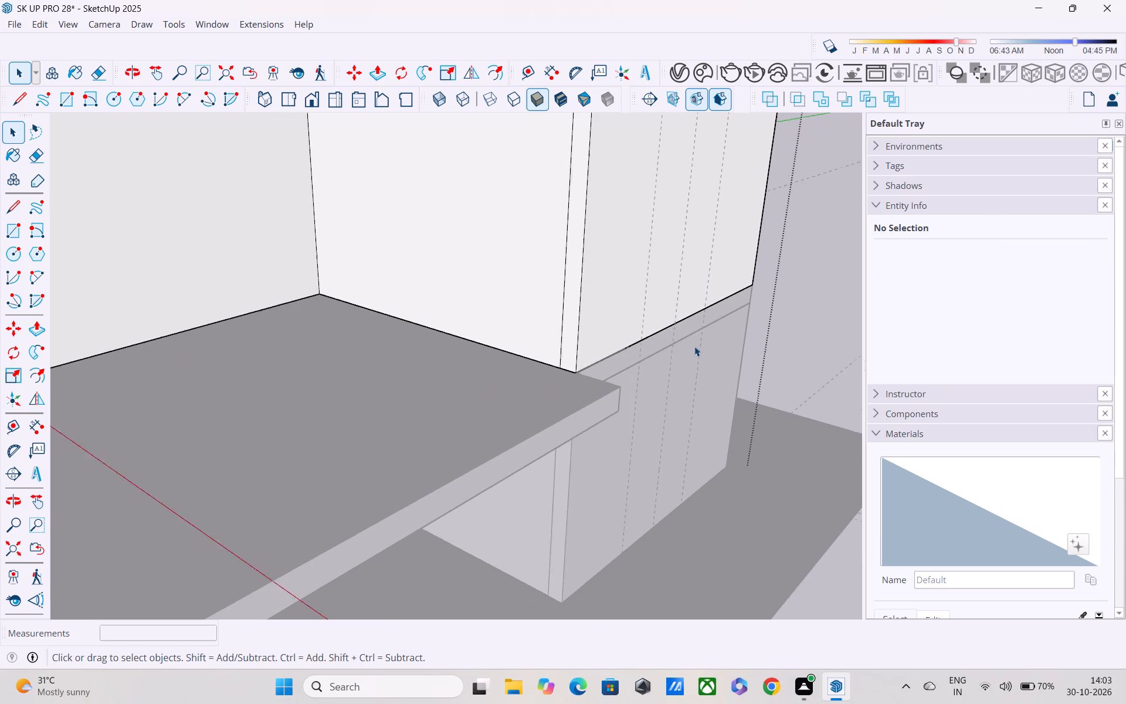
scroll(694, 346, "down", 1)
middle_click_drag(683, 349, 680, 259)
scroll(680, 260, "up", 1)
left_click(788, 291)
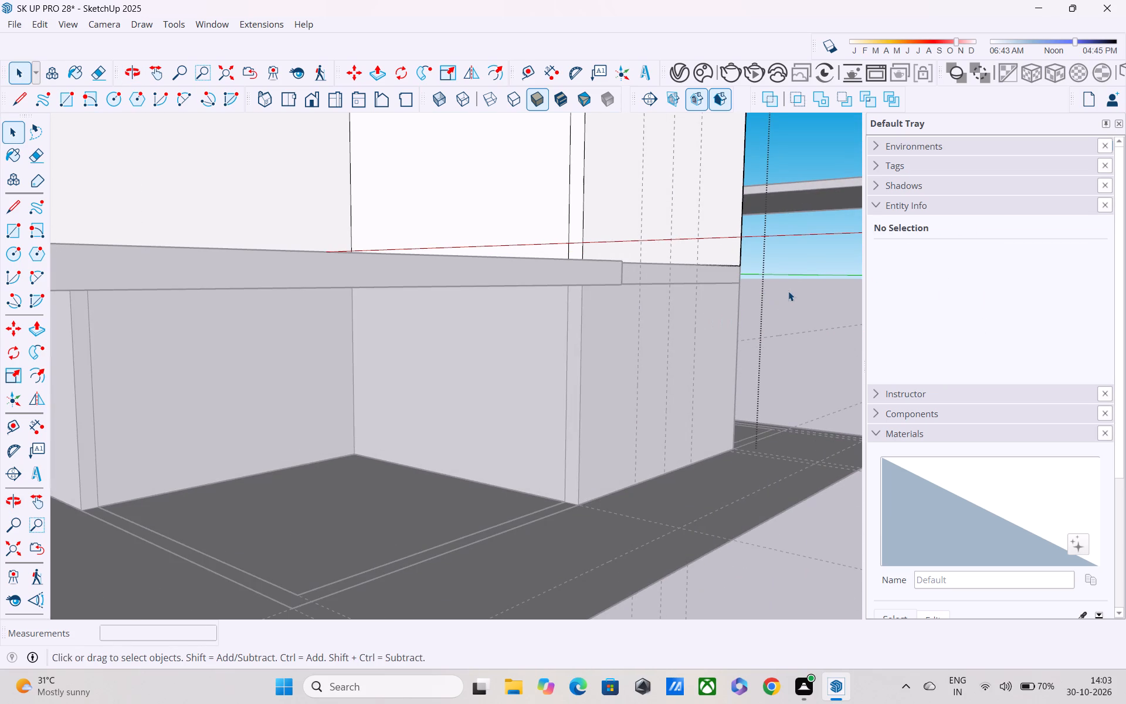
Examine the house from the terrace side, from low and raised viewpoints, checking the slab and the upper walls.
middle_click_drag(734, 316, 762, 344)
scroll(734, 316, "down", 1)
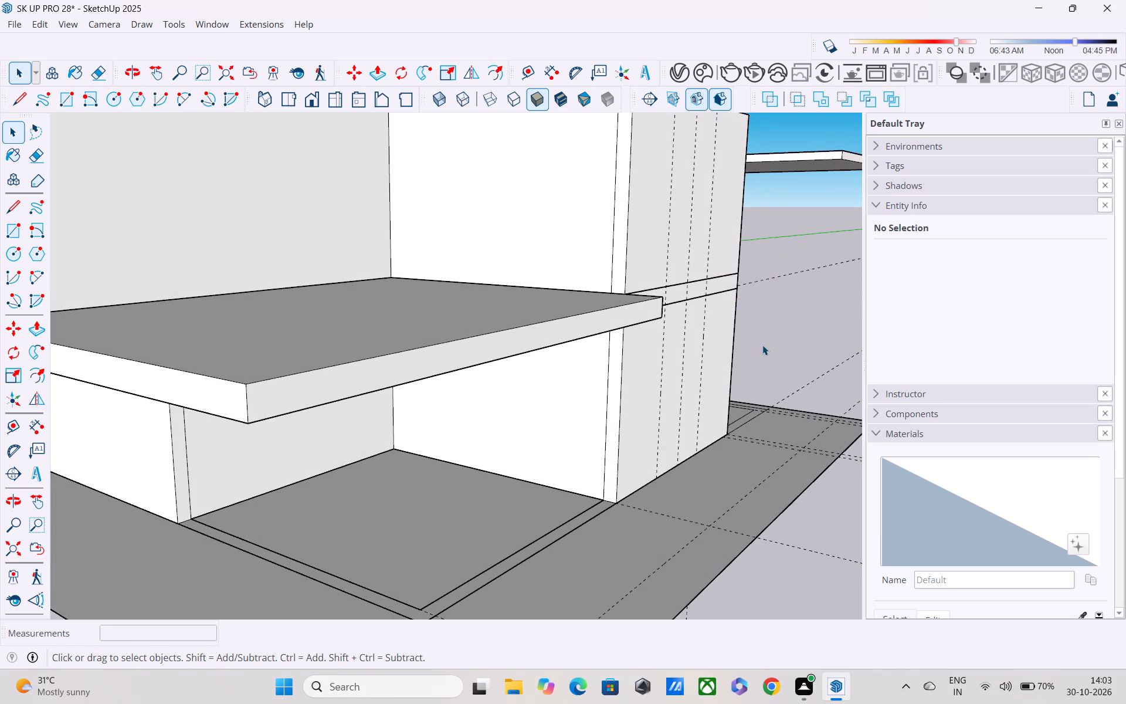
scroll(762, 345, "up", 1)
scroll(761, 343, "down", 3)
middle_click_drag(636, 346, 649, 300)
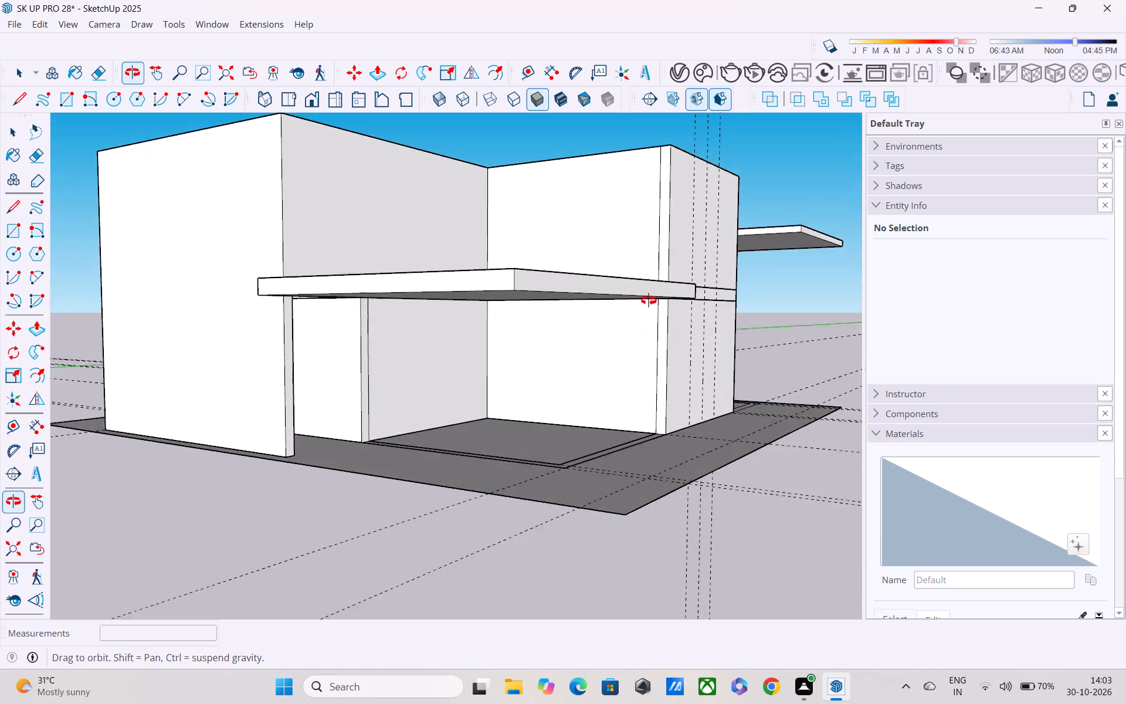
middle_click_drag(649, 300, 559, 429)
scroll(547, 411, "down", 6)
middle_click_drag(545, 412, 583, 330)
scroll(573, 355, "down", 3)
middle_click_drag(573, 356, 595, 460, "shift")
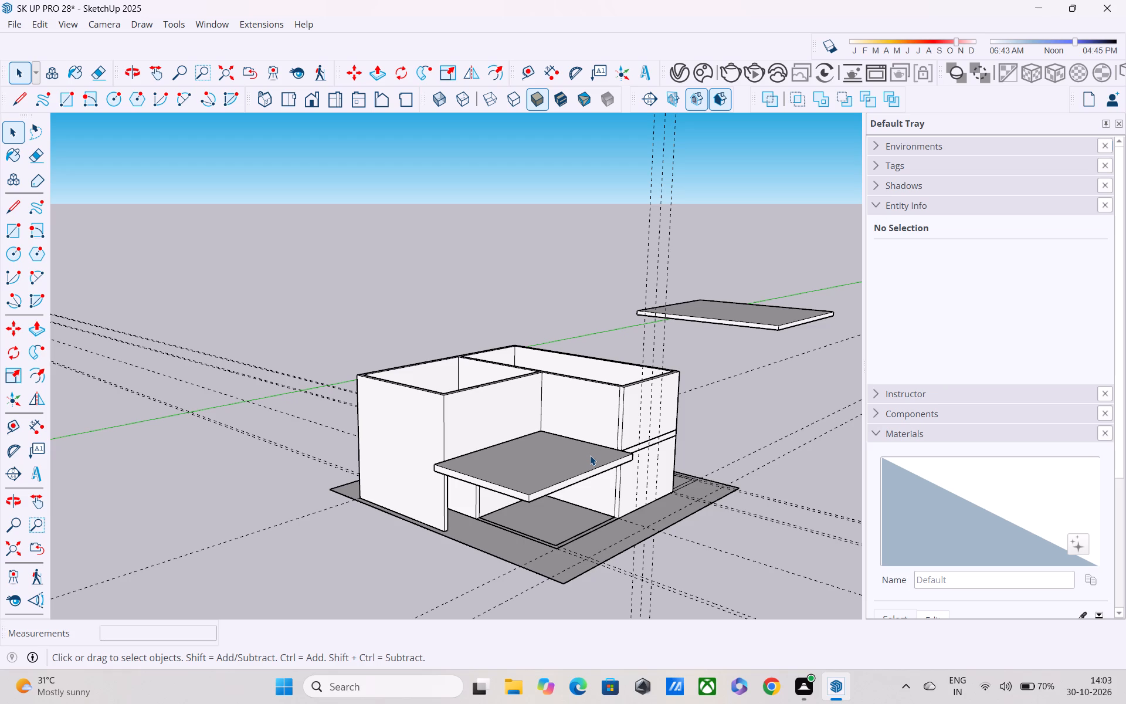
scroll(628, 428, "up", 1)
middle_click_drag(629, 423, 655, 413)
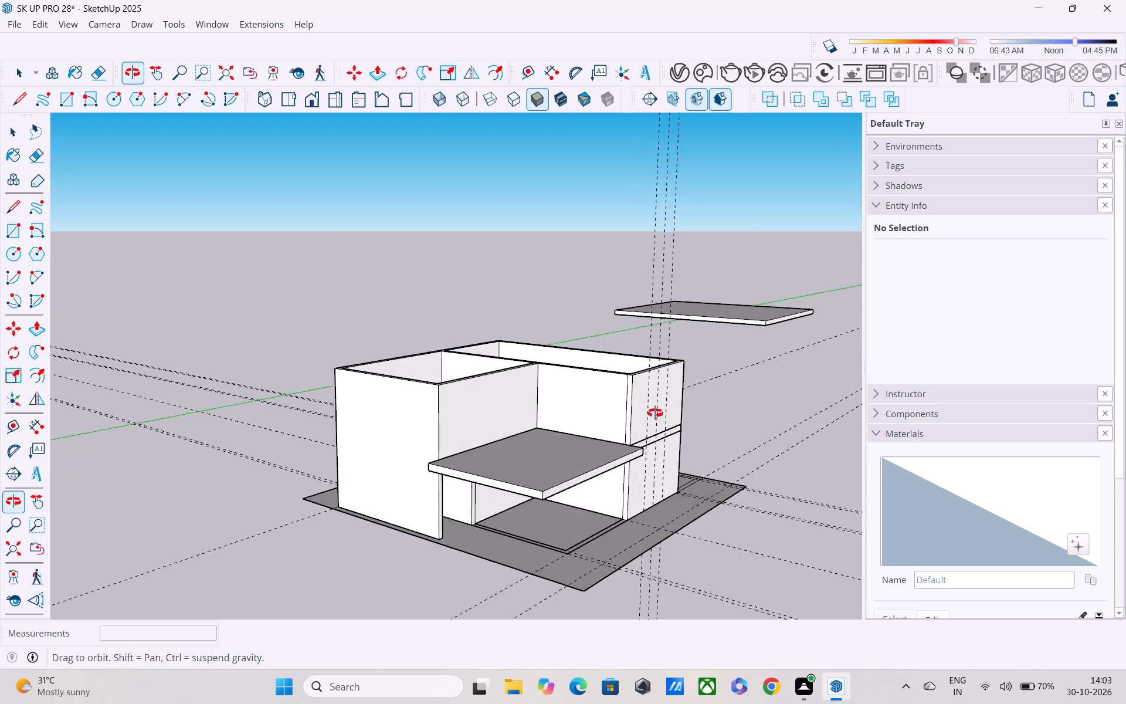
middle_click_drag(655, 413, 653, 407)
scroll(651, 403, "up", 6)
middle_click_drag(657, 407, 608, 446)
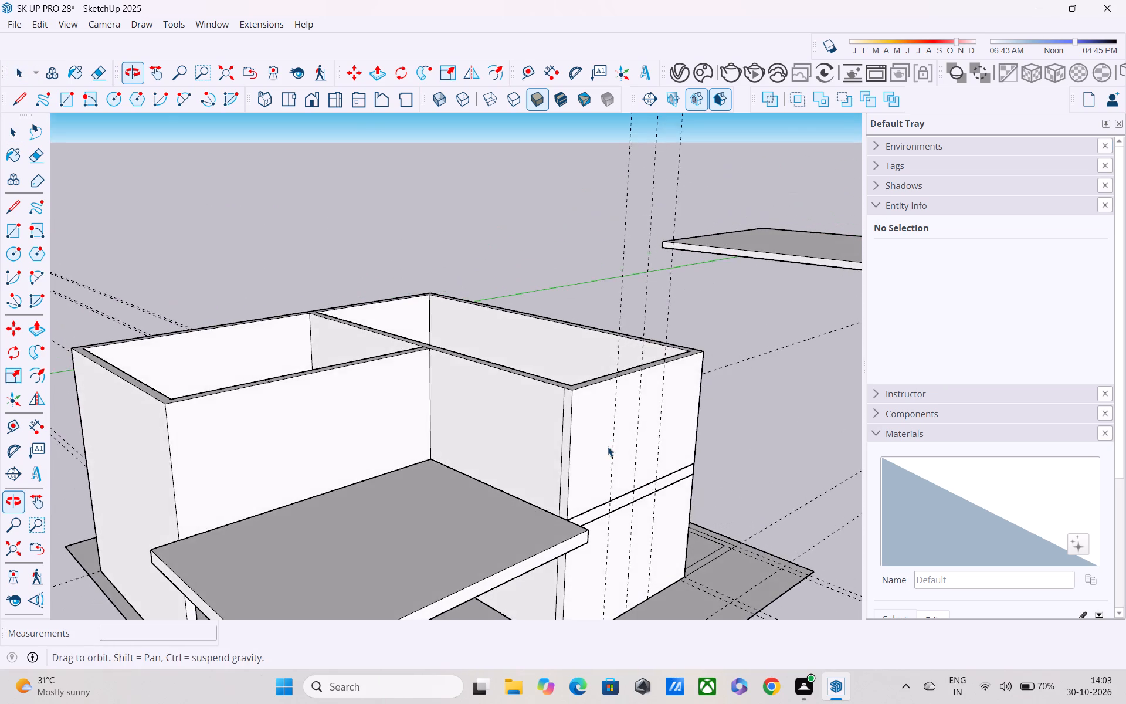
scroll(608, 446, "down", 3)
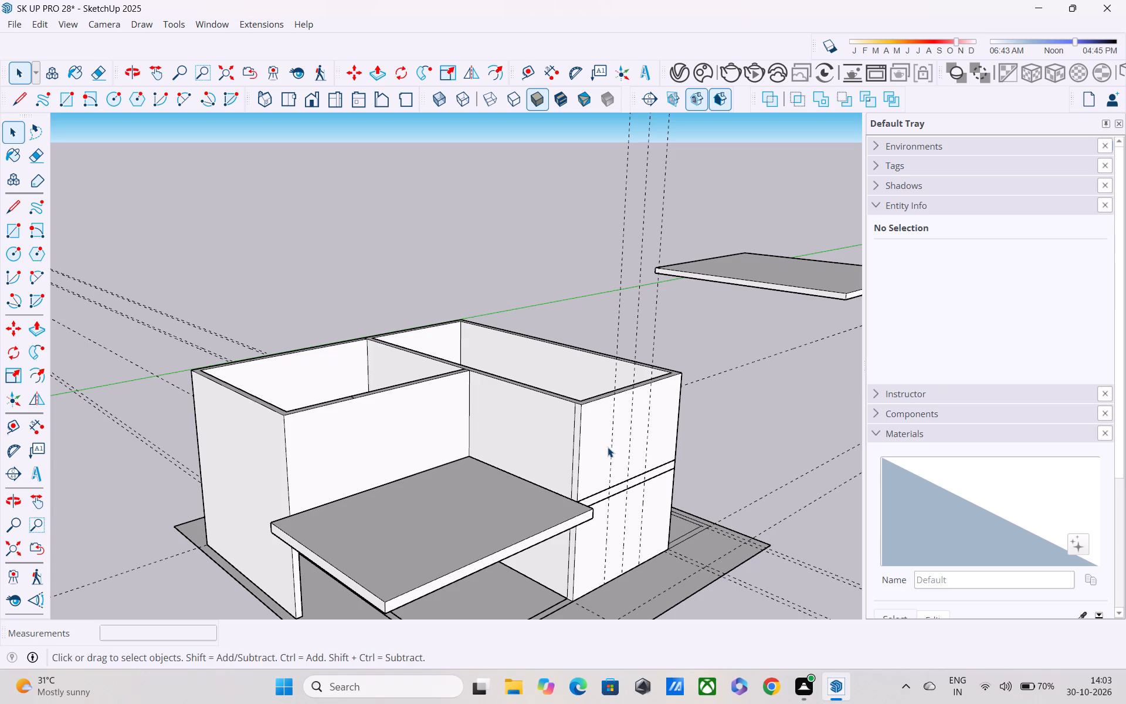
Place a vertical guide on the ground-floor wall under the terrace slab, 1.5' from the inside corner.
scroll(568, 466, "up", 4)
middle_click_drag(558, 478, 647, 347)
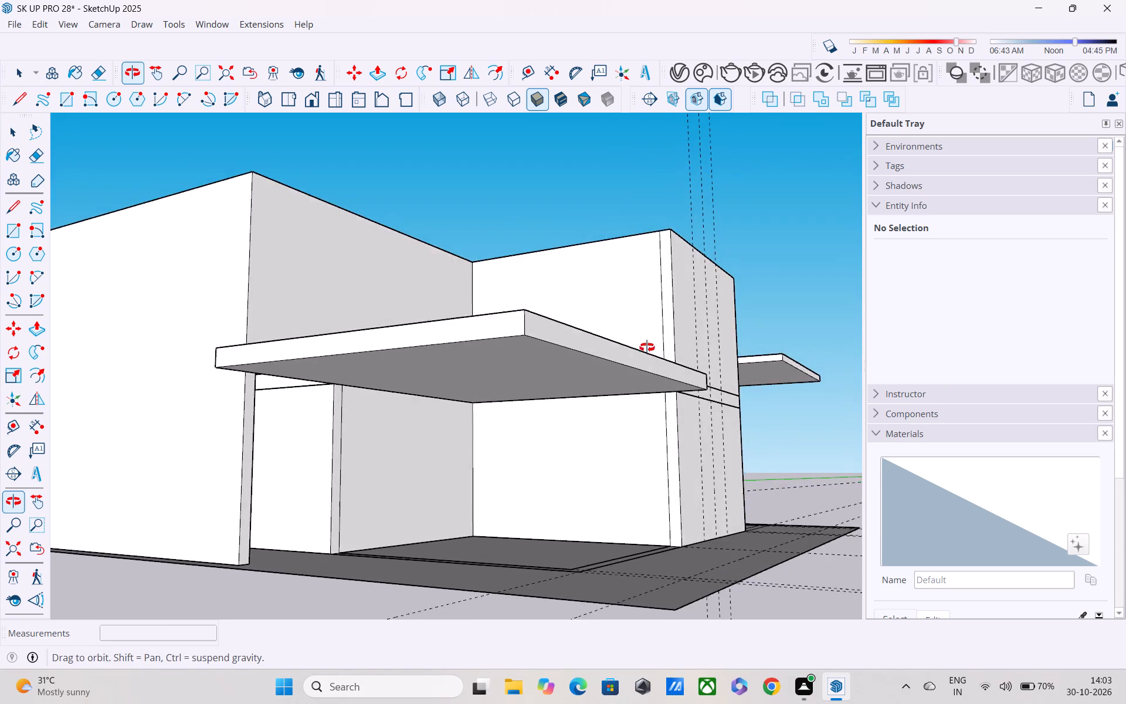
middle_click_drag(647, 347, 649, 347)
scroll(629, 387, "up", 2)
key("t")
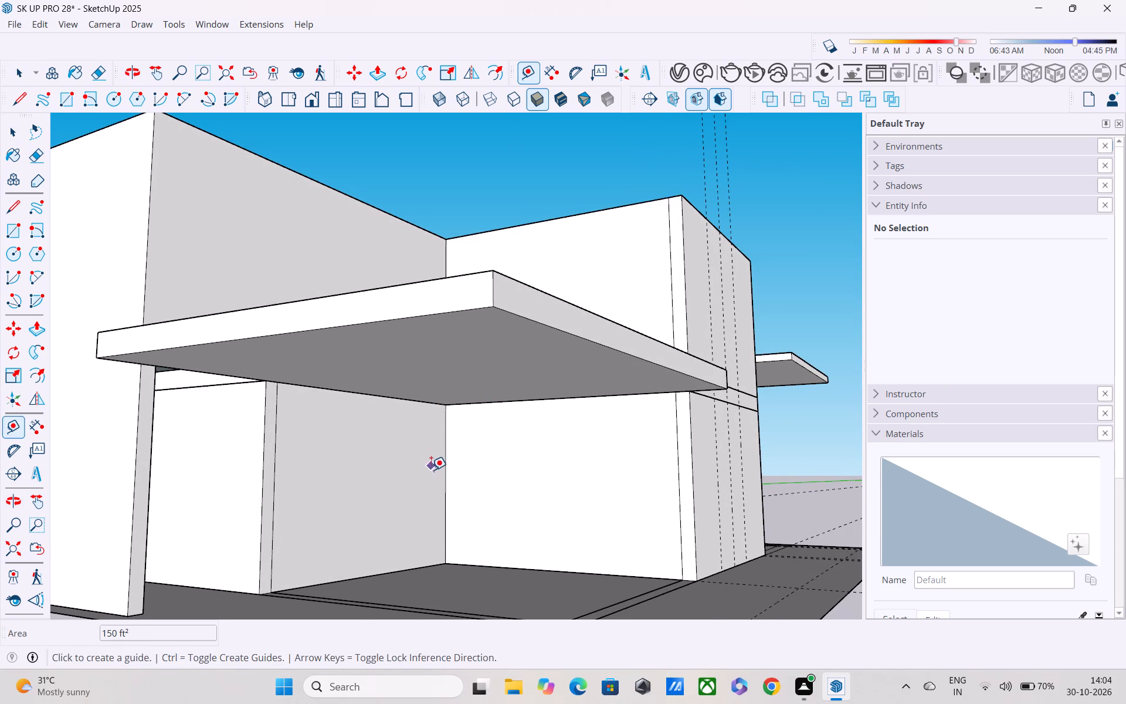
left_click(443, 496)
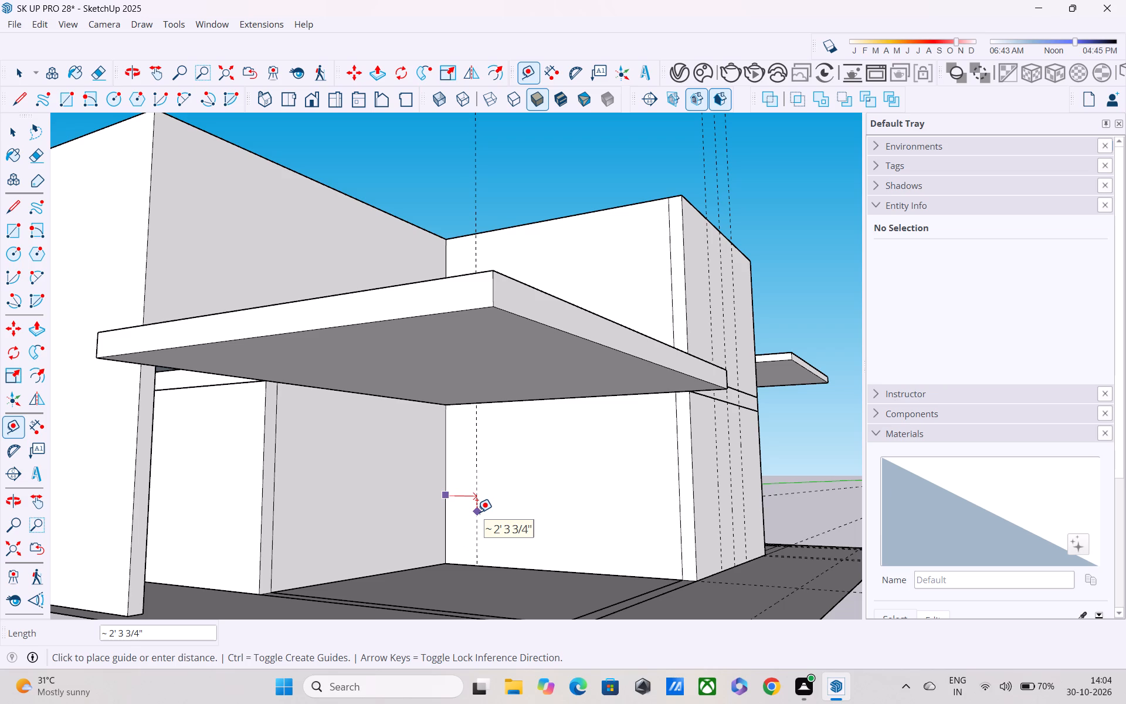
type("1'")
key("Return")
type("1.5'")
key("Return")
Place a second vertical guide on the wall under the terrace, 4' beyond the first guide and away from the corner.
left_click(463, 476)
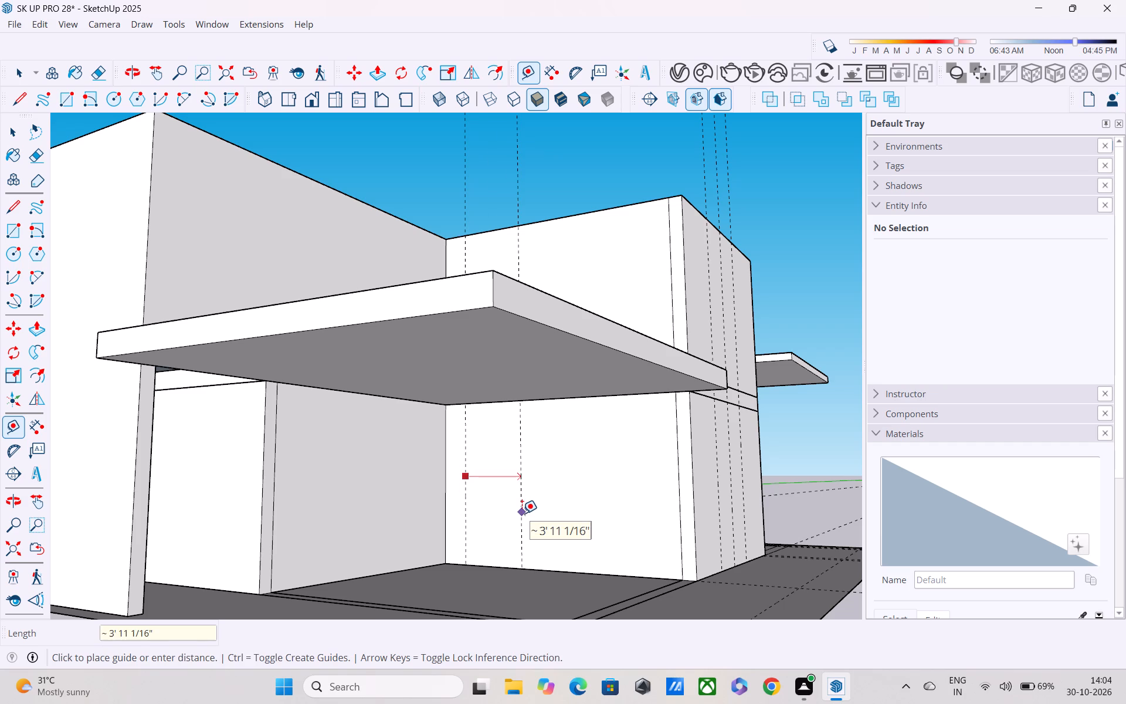
type("3''")
key("Return")
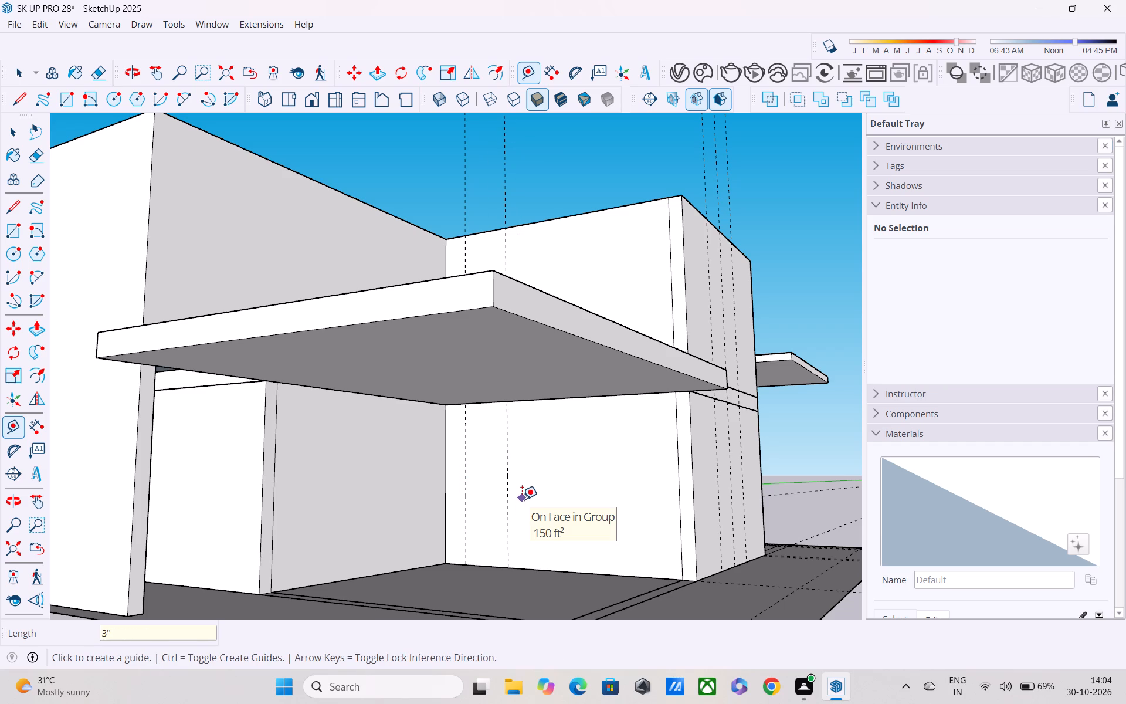
type("4'")
key("Return")
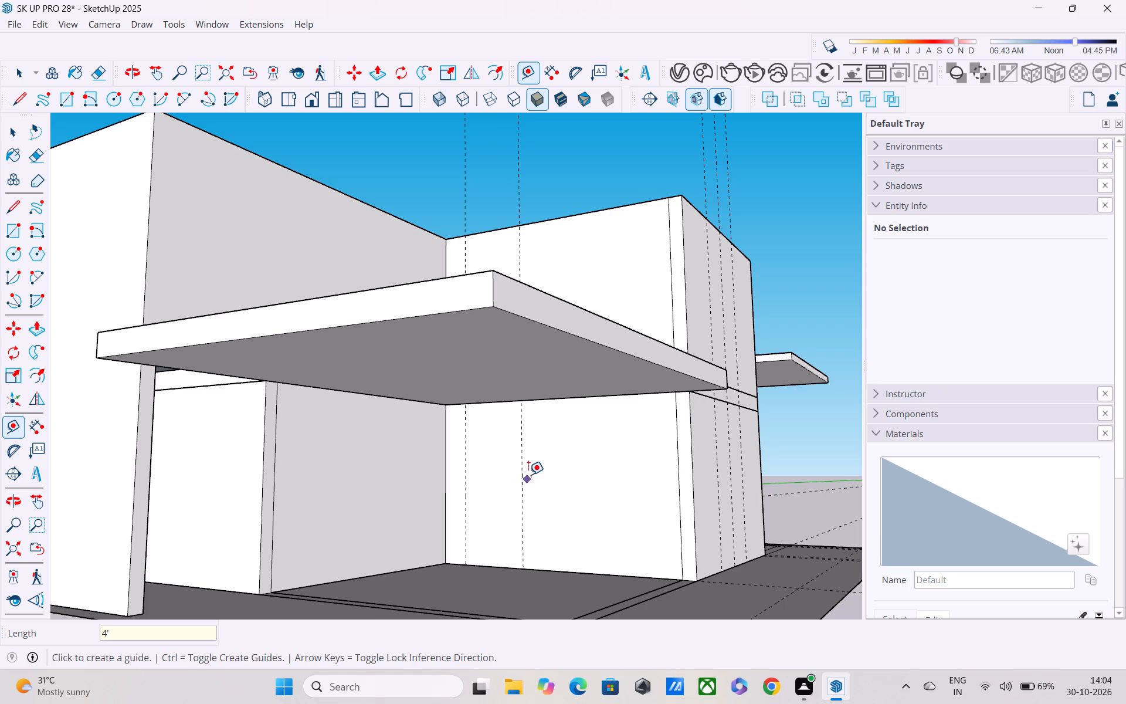
Place a third vertical guide on the same wall, 2' beyond the second guide.
left_click(523, 461)
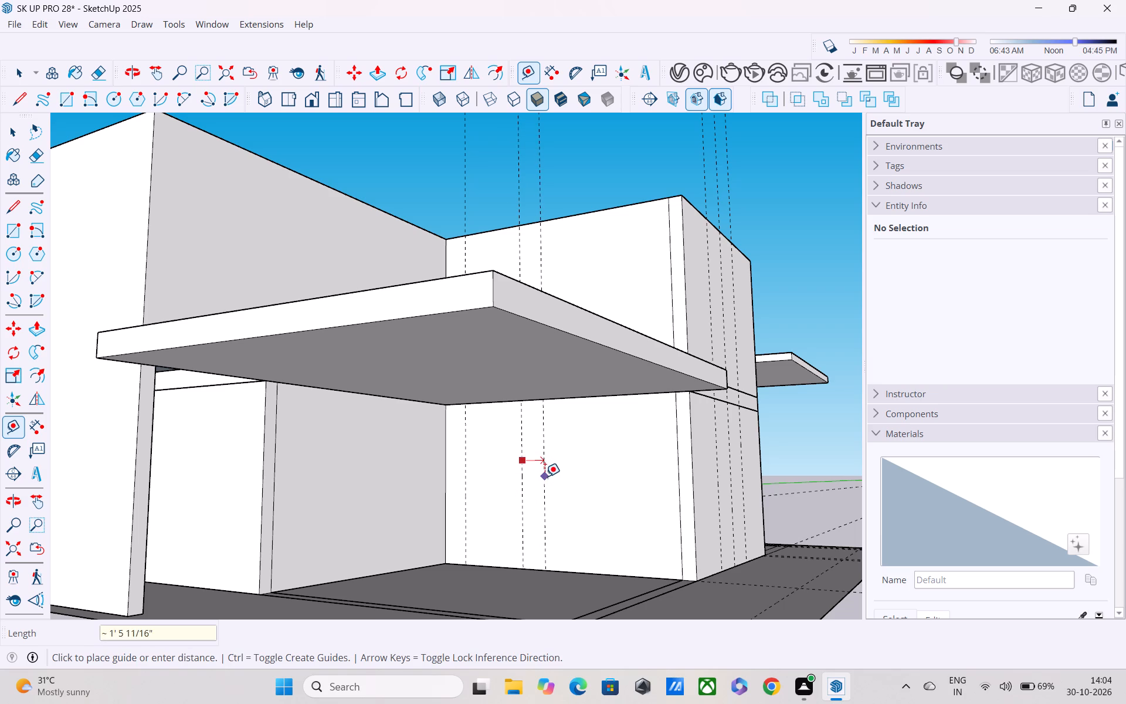
type("3'")
key("Return")
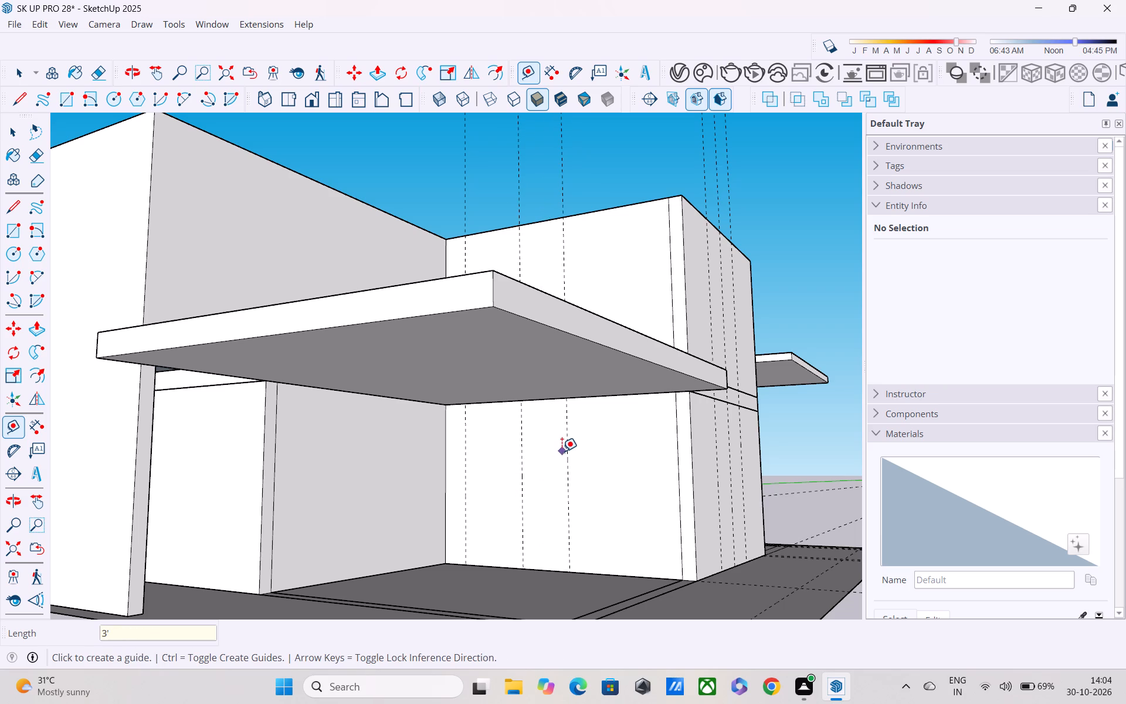
type("2'")
key("Return")
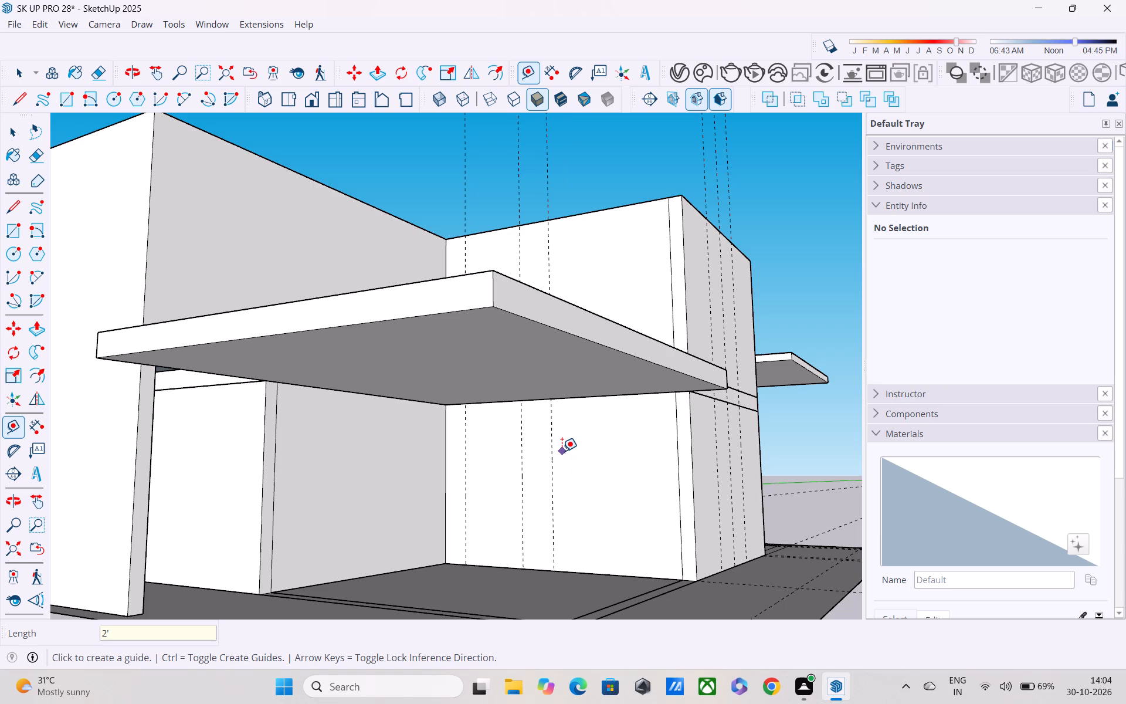
Place a fourth vertical guide on the same wall, 3' beyond the third guide.
left_click(552, 435)
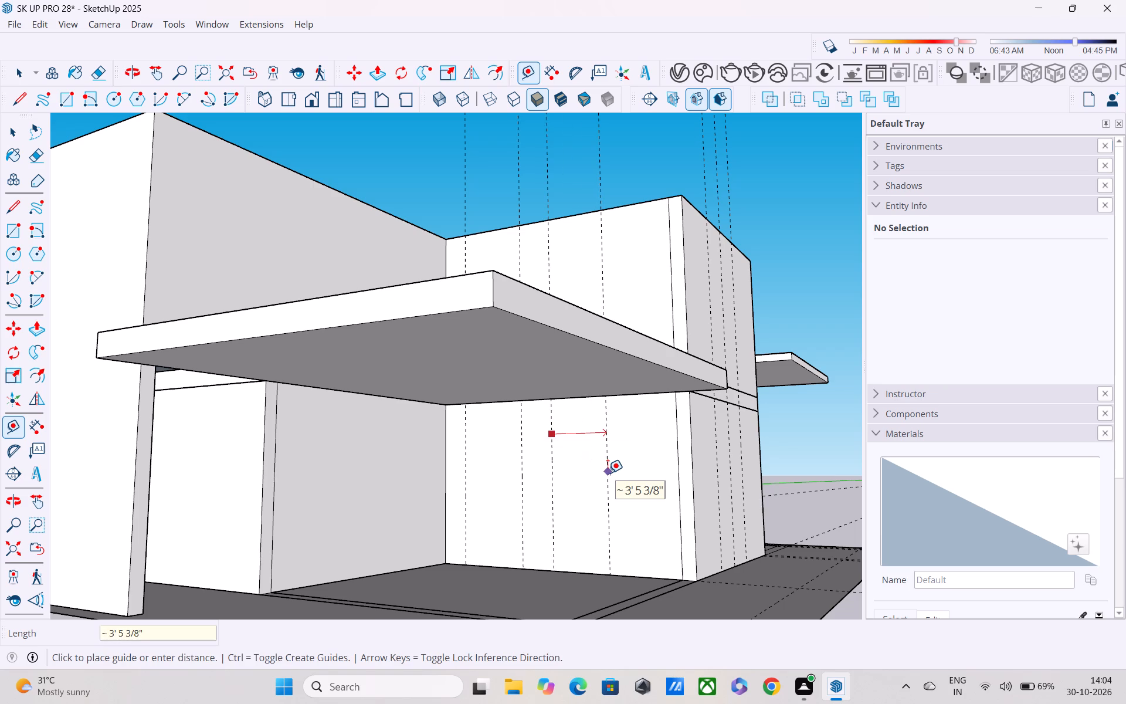
type("4'")
key("Return")
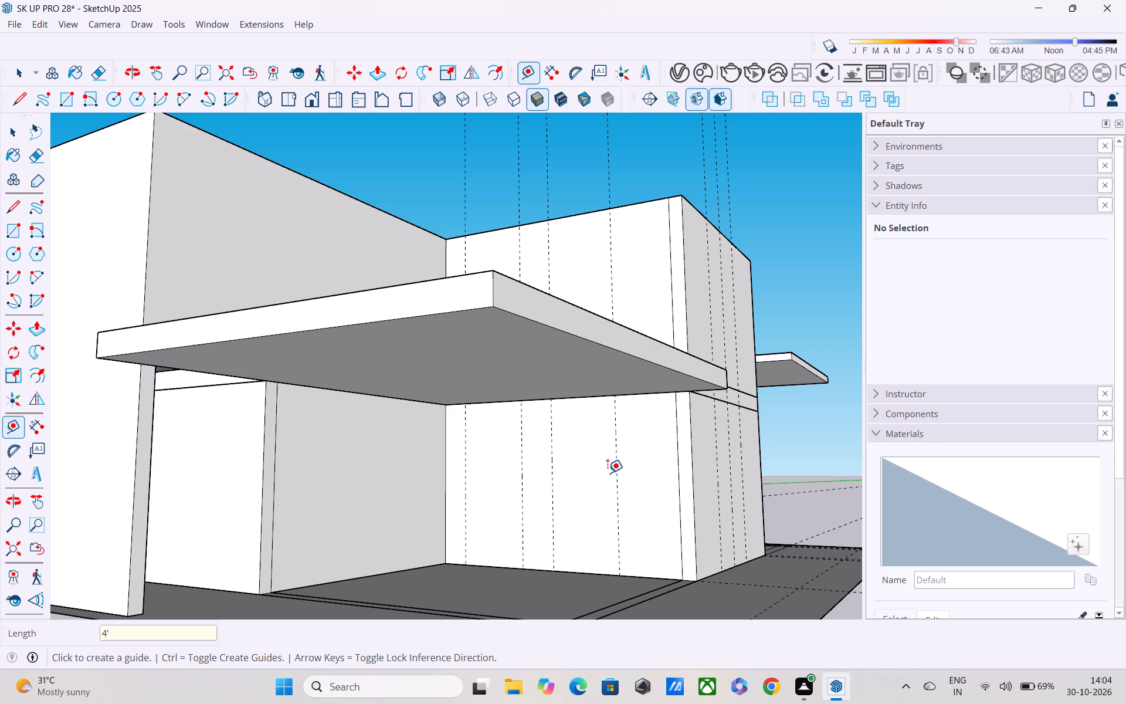
type("3'")
key("Return")
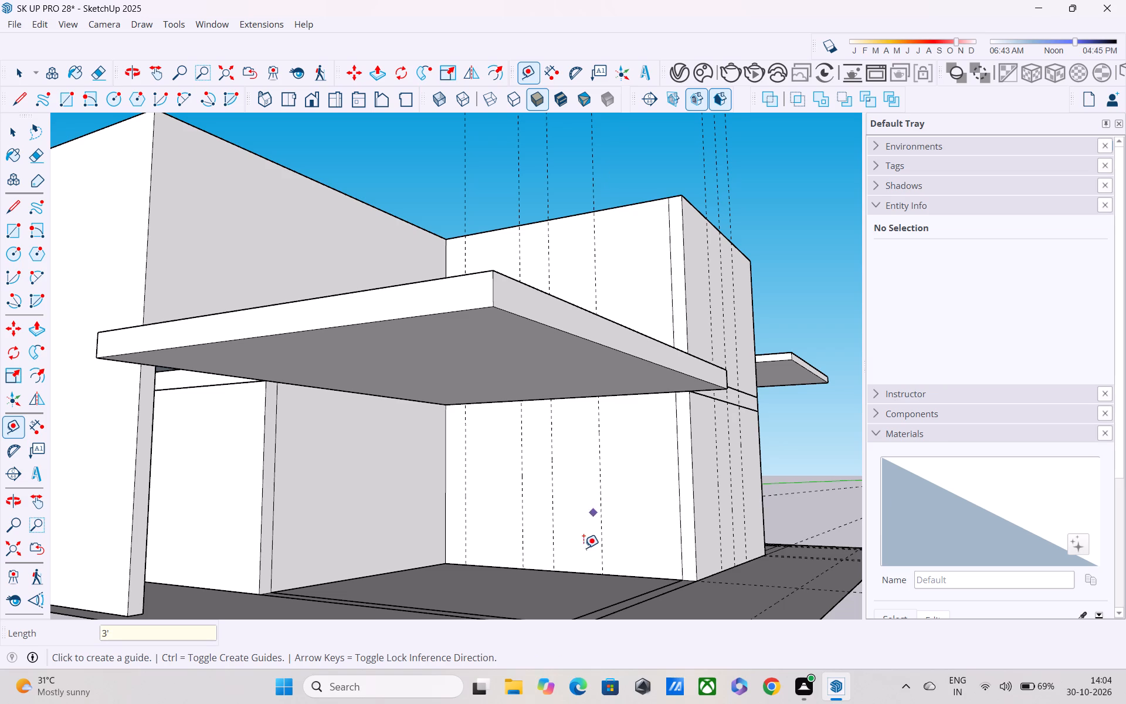
Place a horizontal guide 6" above the base of the wall under the terrace.
left_click(586, 571)
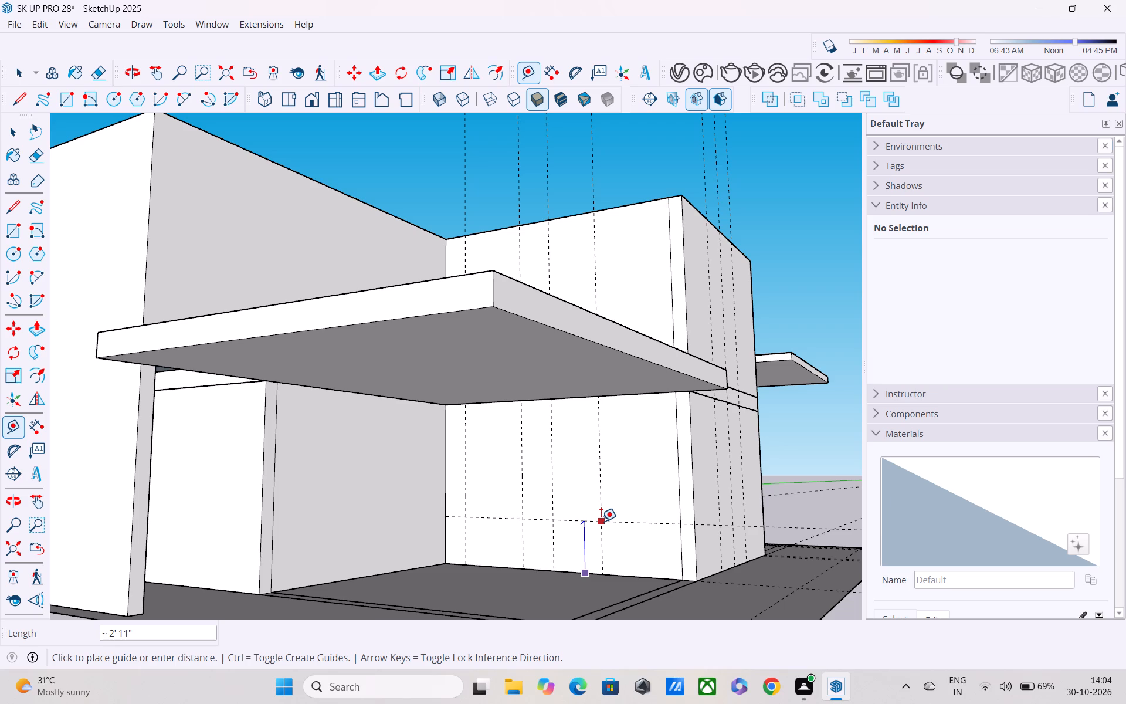
type("6\"")
key("Return")
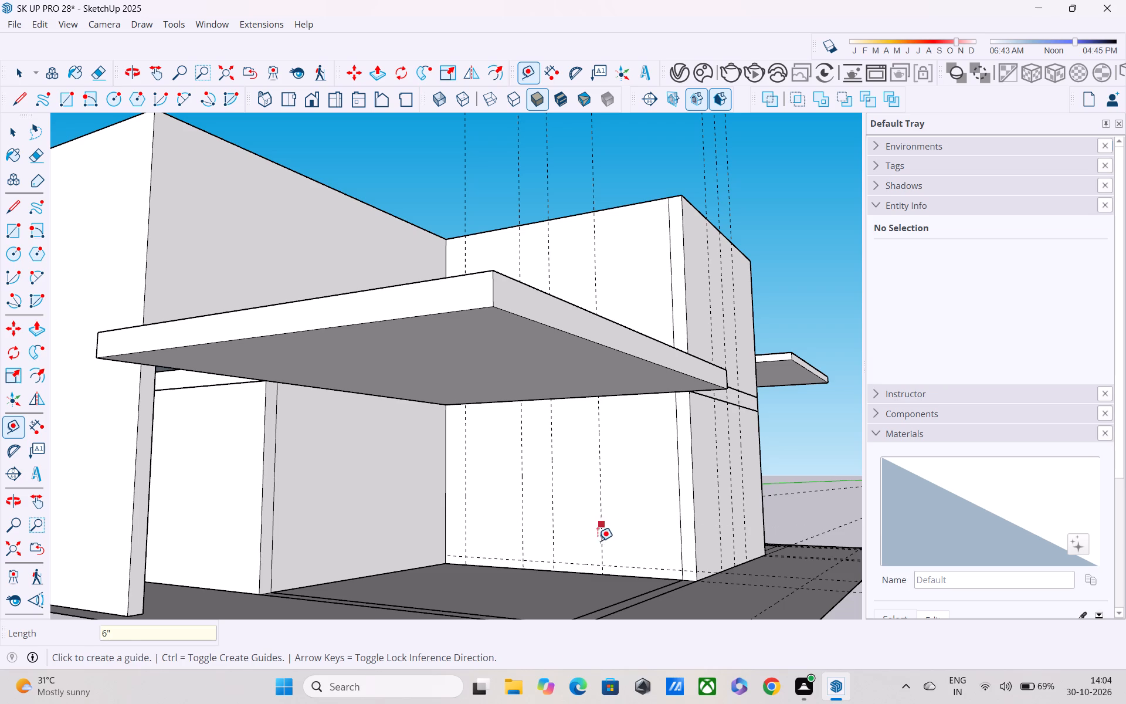
Place a horizontal guide on the wall under the terrace, 2' above the 6" guide.
left_click(591, 567)
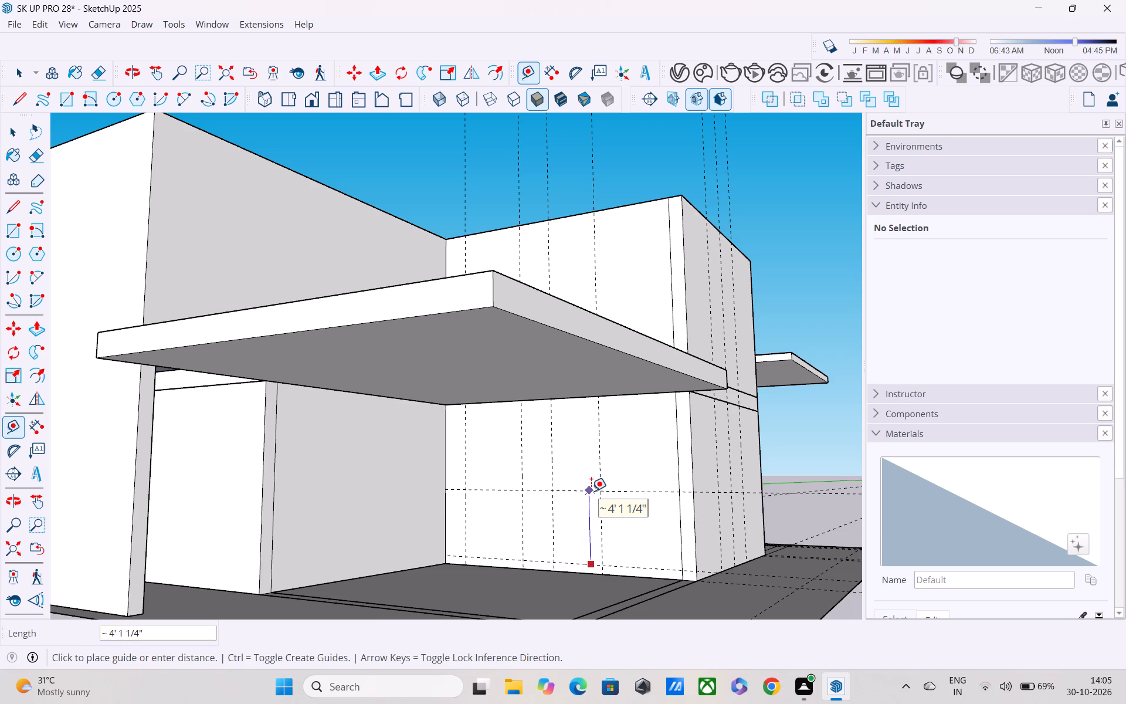
type("2'")
key("Return")
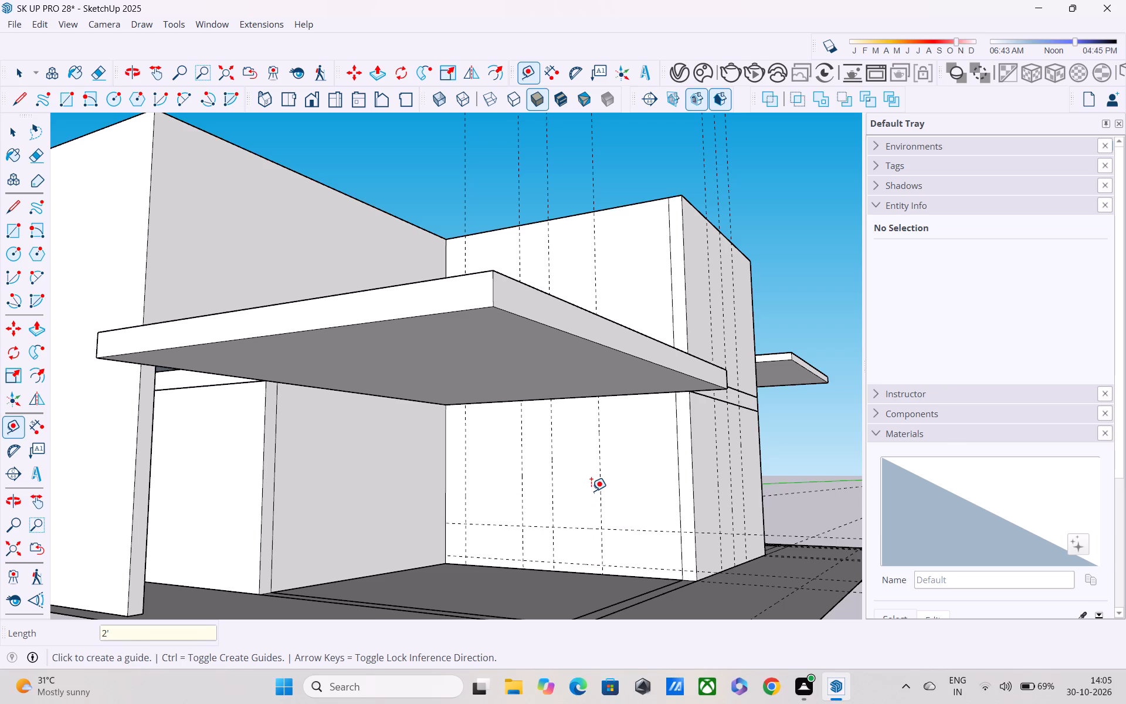
Place another horizontal guide on the same wall, 7' above the 6" guide.
left_click(503, 557)
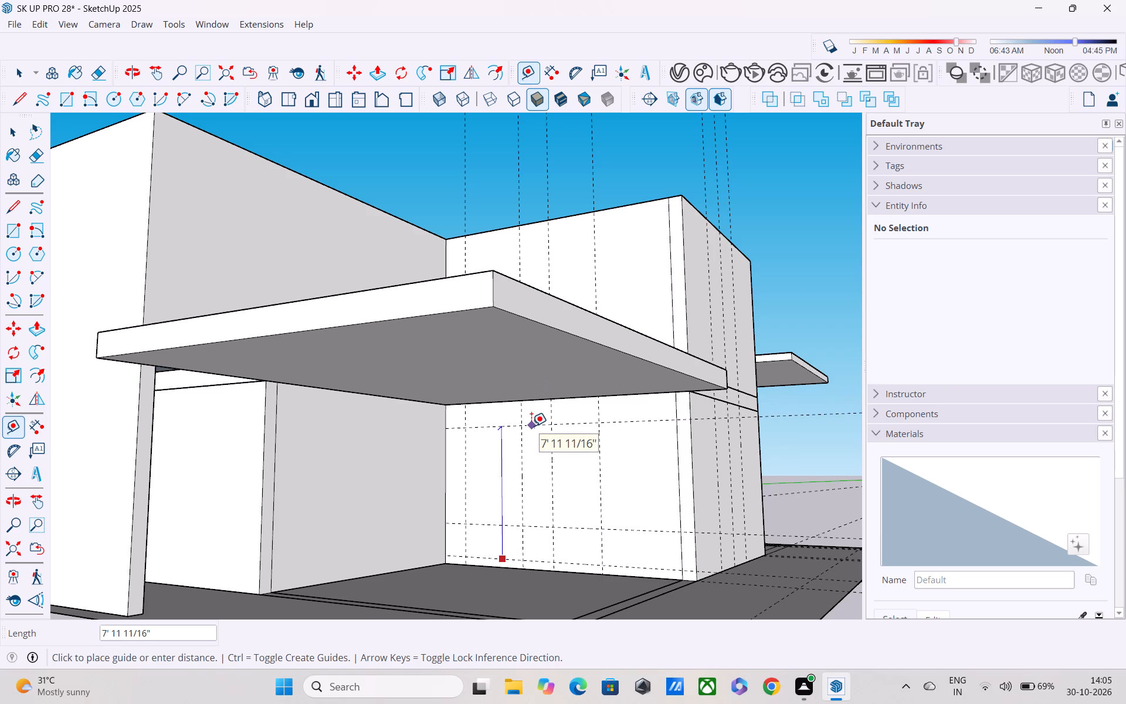
key("7")
key("apostrophe")
key("Return")
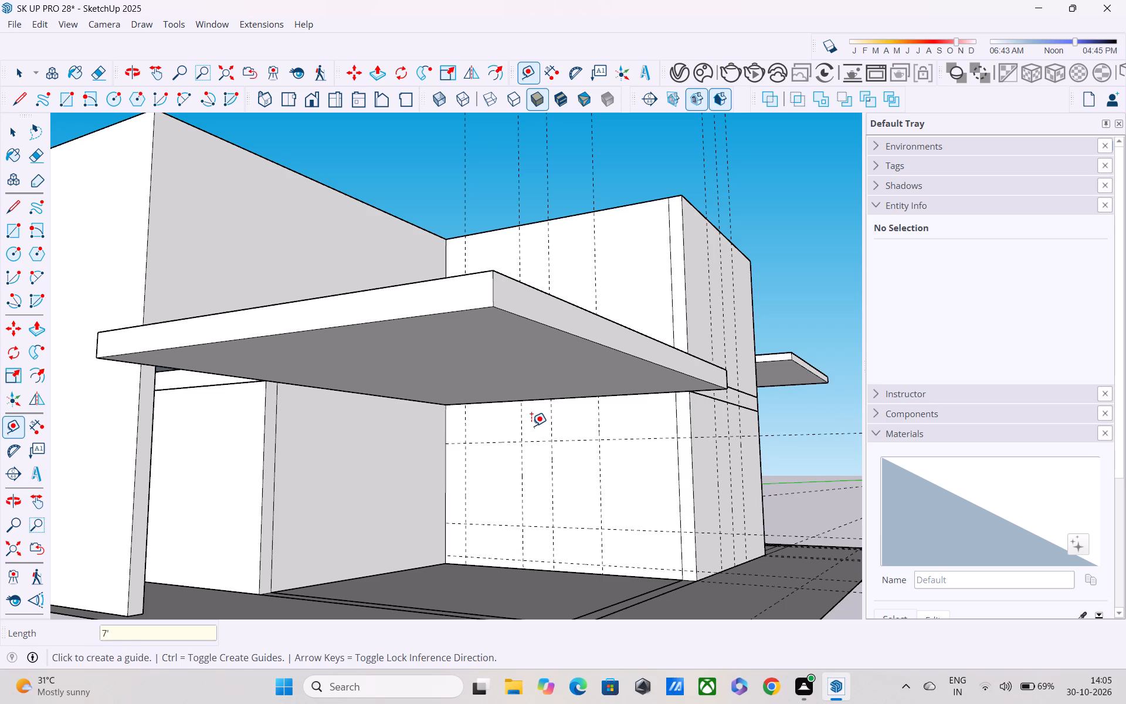
Open the ground-floor wall group and draw a 4' by 7' door rectangle between the first two vertical guides under the terrace.
key("r")
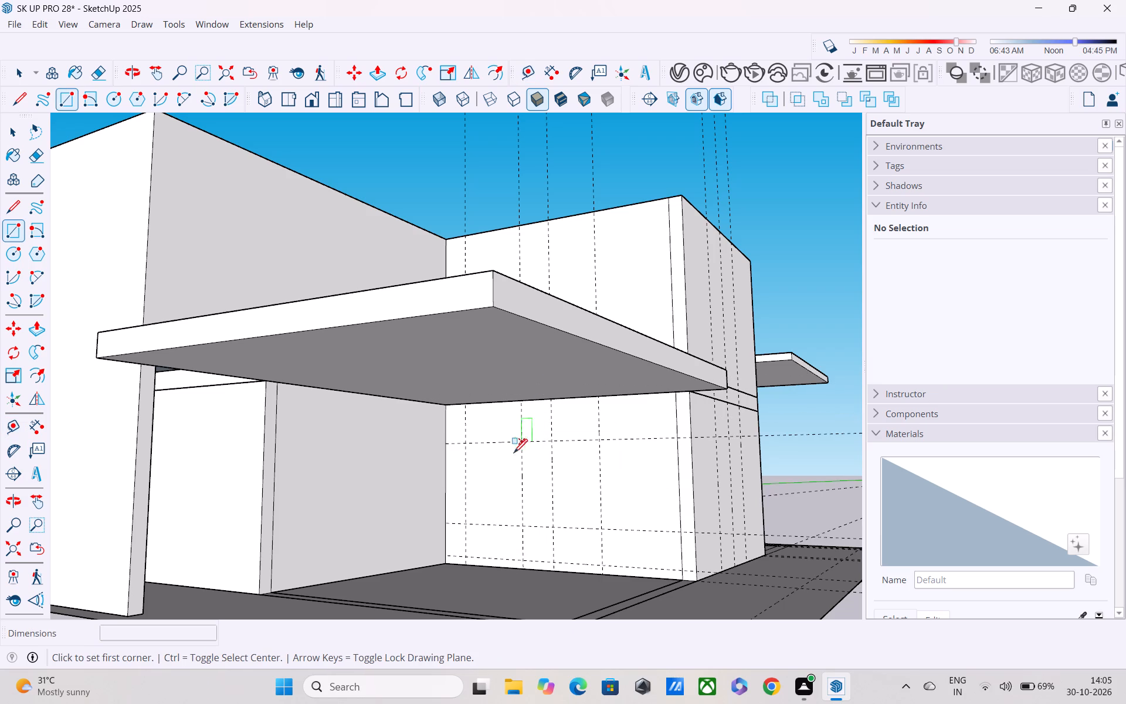
key("space")
triple_click(660, 462)
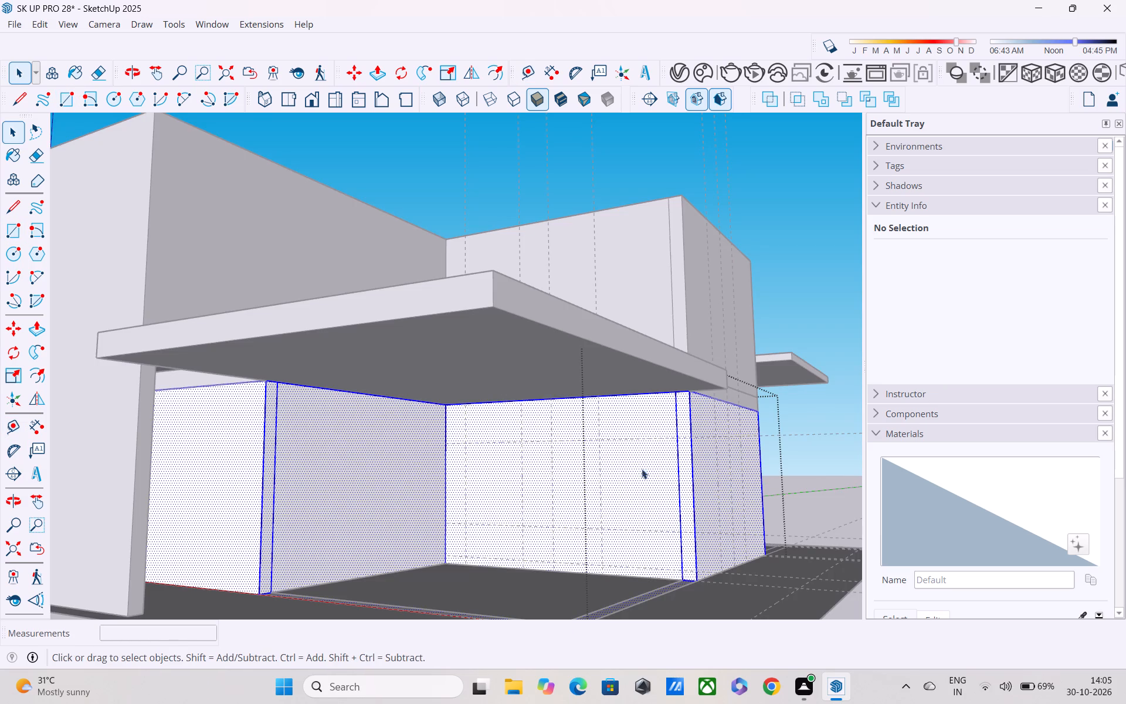
left_click(793, 307)
double_click(654, 478)
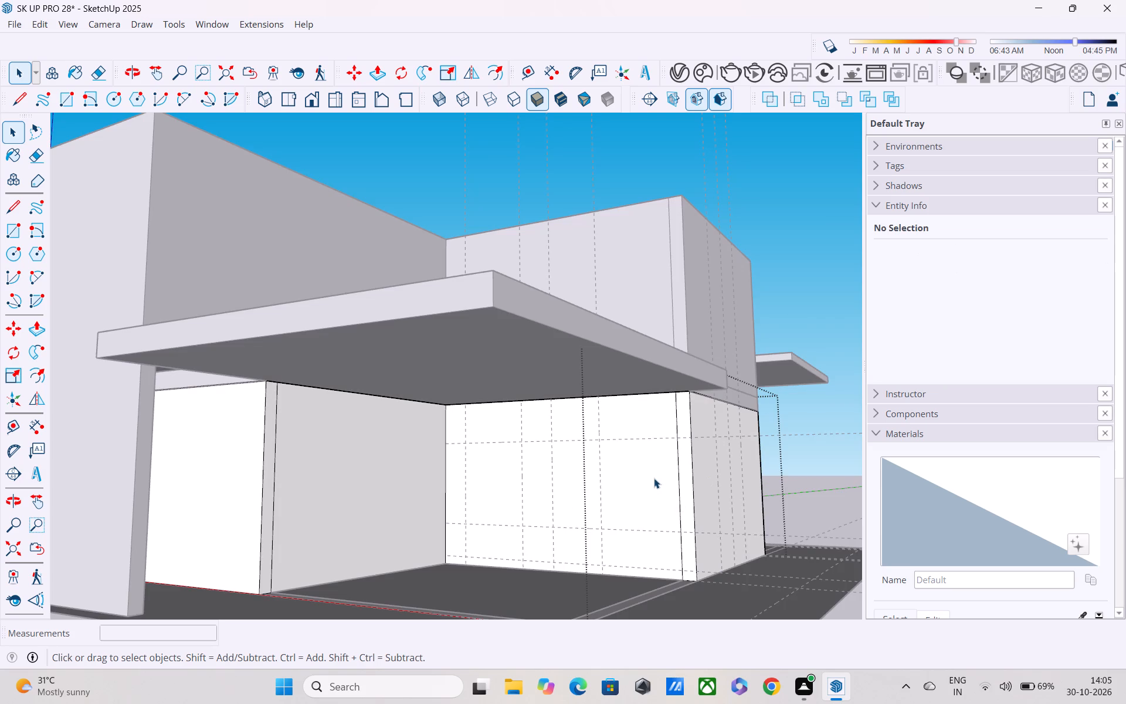
key("r")
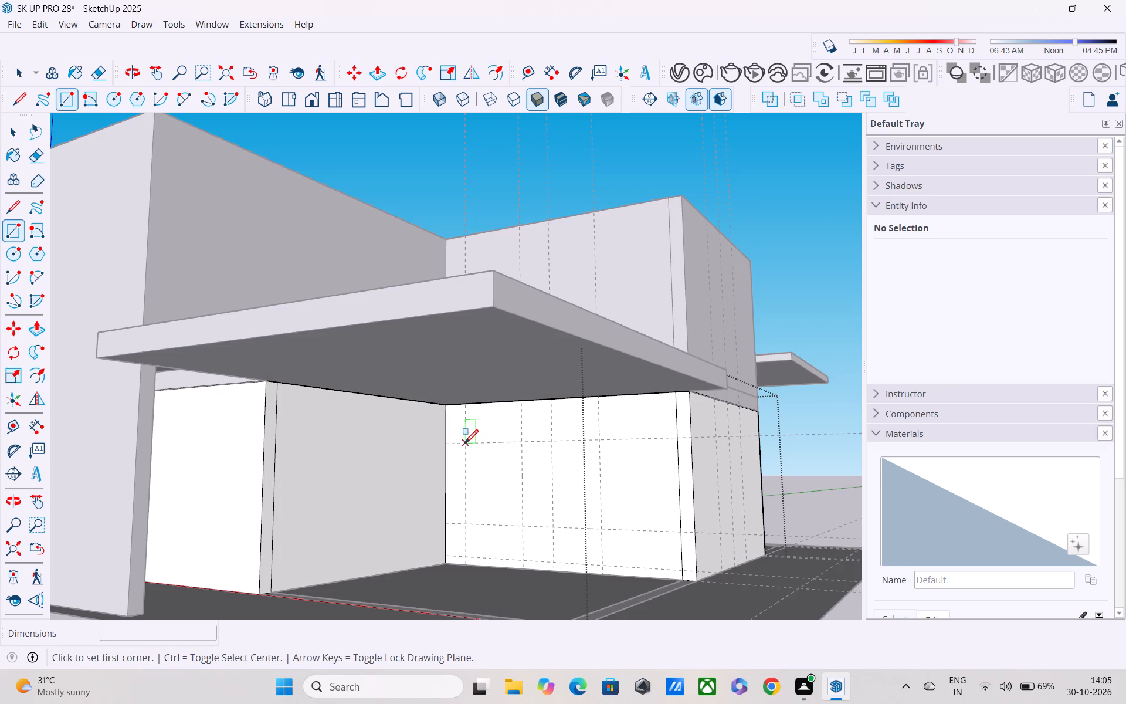
left_click(464, 445)
left_click(522, 559)
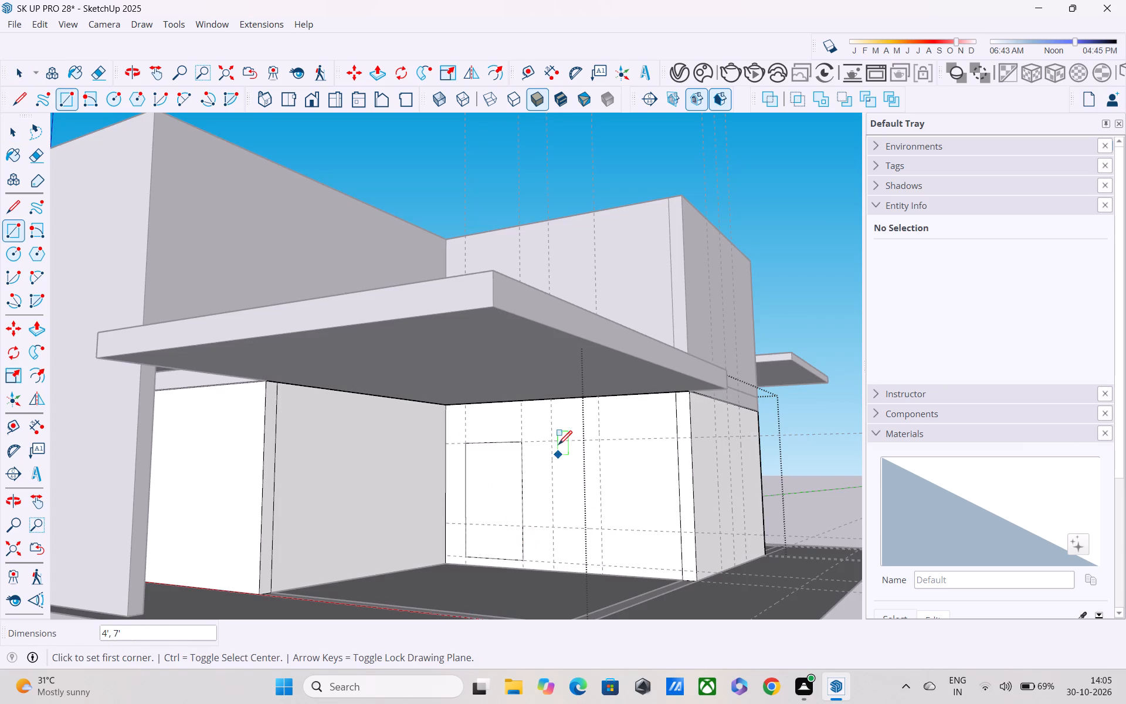
Draw a 3' wide by 5' high window rectangle between the third and fourth vertical guides on the same wall.
left_click(551, 438)
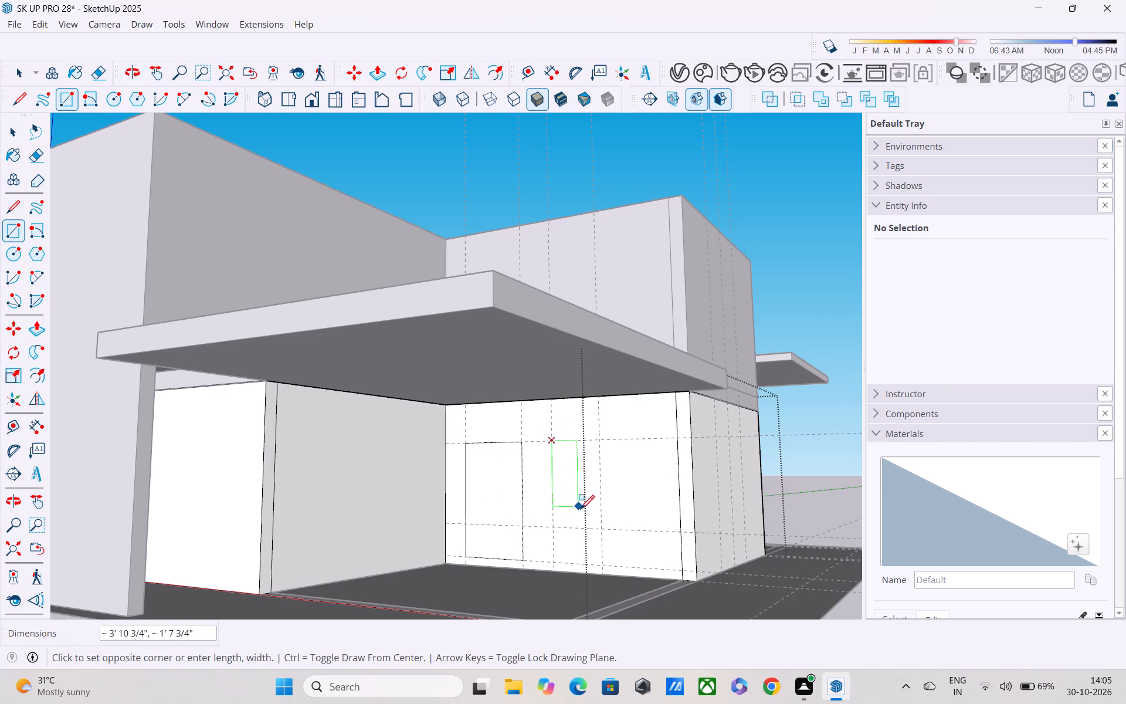
left_click(602, 529)
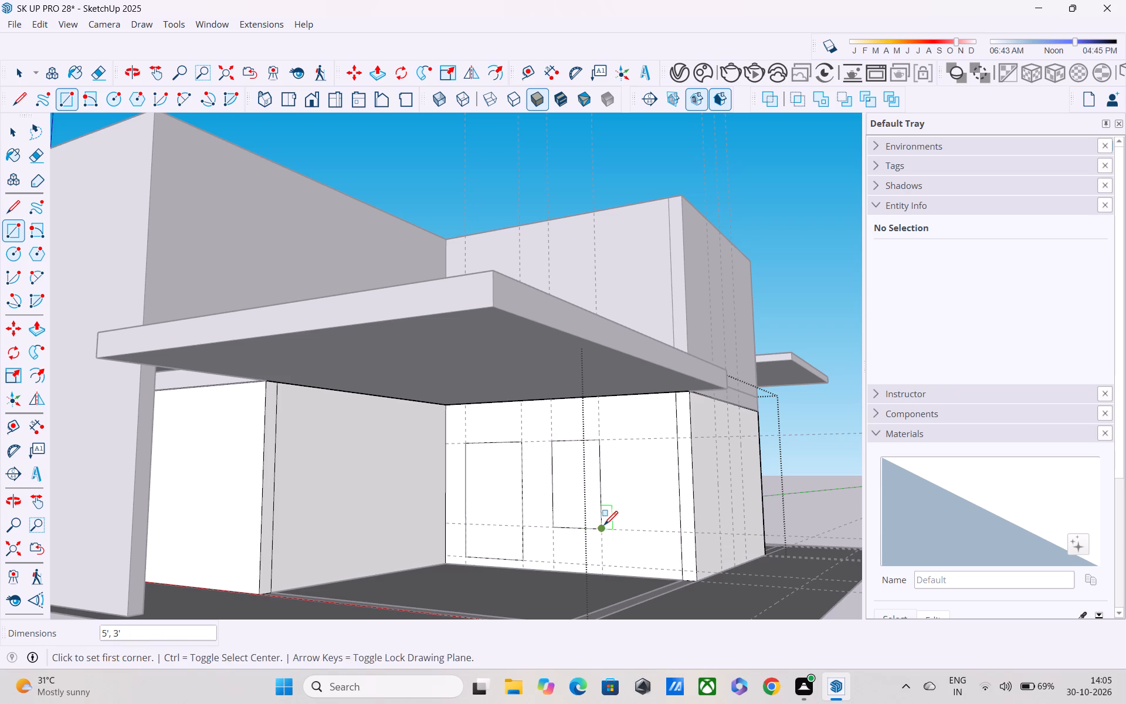
middle_click_drag(604, 525, 581, 486)
scroll(564, 467, "down", 7)
middle_click_drag(585, 492, 590, 536)
scroll(590, 536, "up", 1)
key("space")
Close the wall group and delete the horizontal guides that run past the terrace side of the house.
scroll(589, 512, "down", 5)
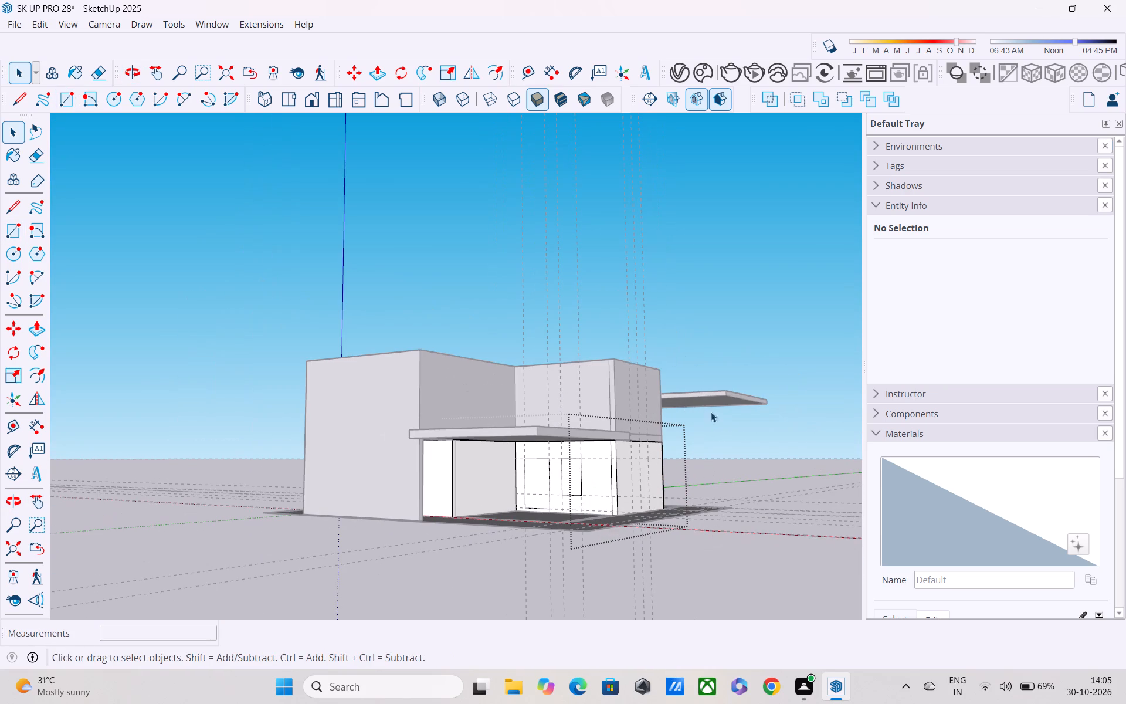
left_click_drag(833, 448, 833, 494)
middle_click_drag(795, 476, 809, 514)
left_click(783, 400)
left_click_drag(782, 426, 781, 537)
middle_click_drag(773, 522, 763, 493)
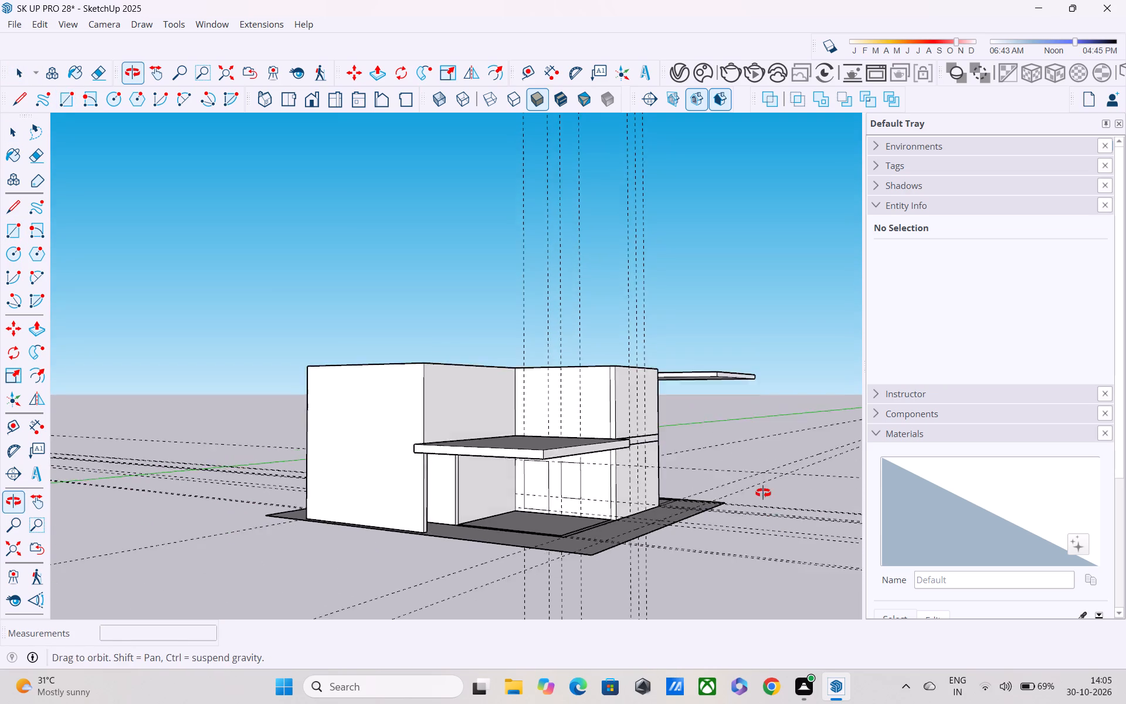
middle_click_drag(763, 493, 762, 462)
scroll(731, 557, "down", 2)
middle_click_drag(670, 527, 859, 543)
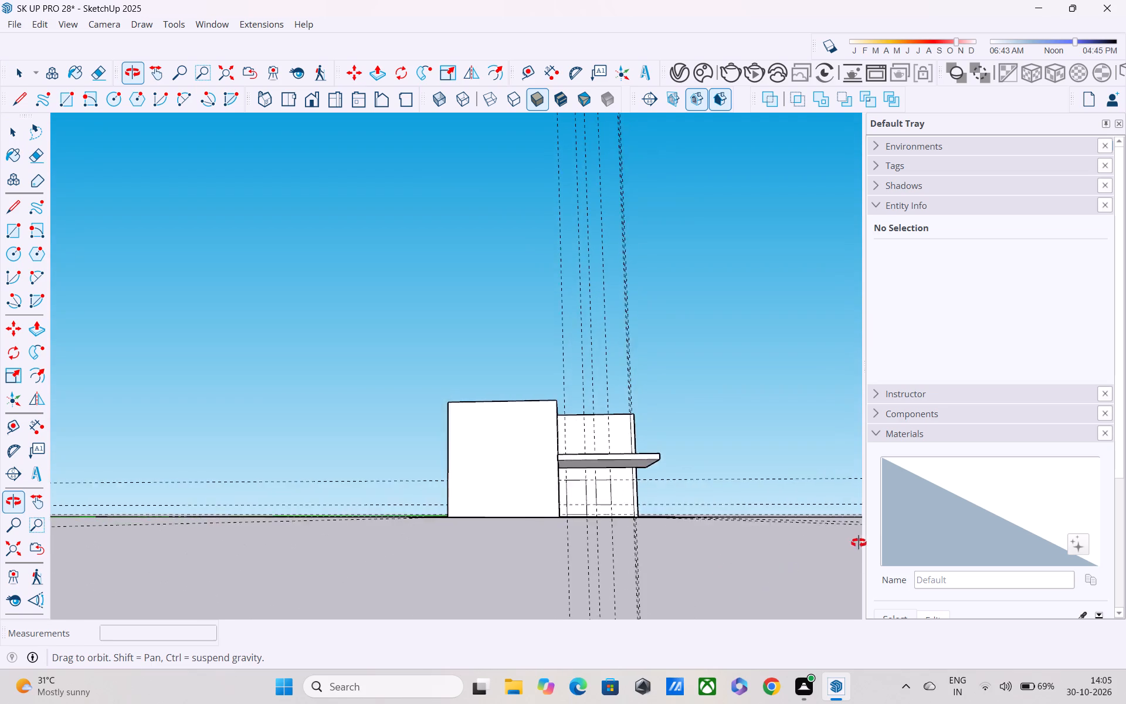
middle_click_drag(859, 543, 860, 544)
left_click_drag(801, 445, 813, 558)
left_click_drag(812, 559, 780, 425)
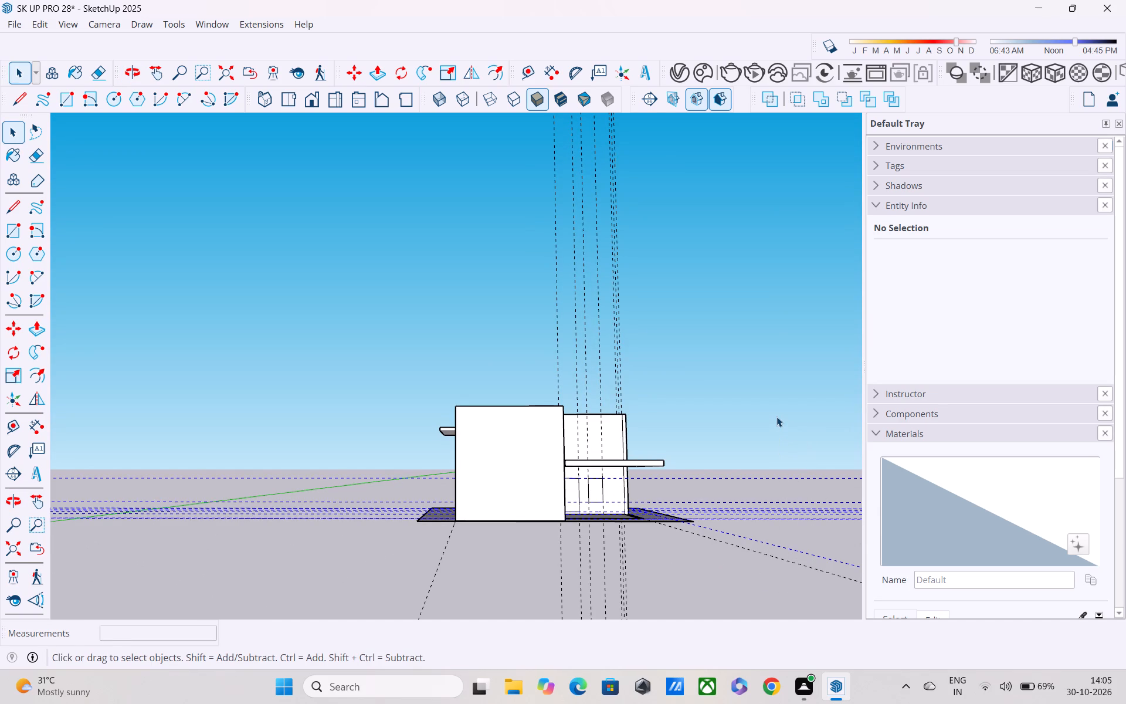
key("Delete")
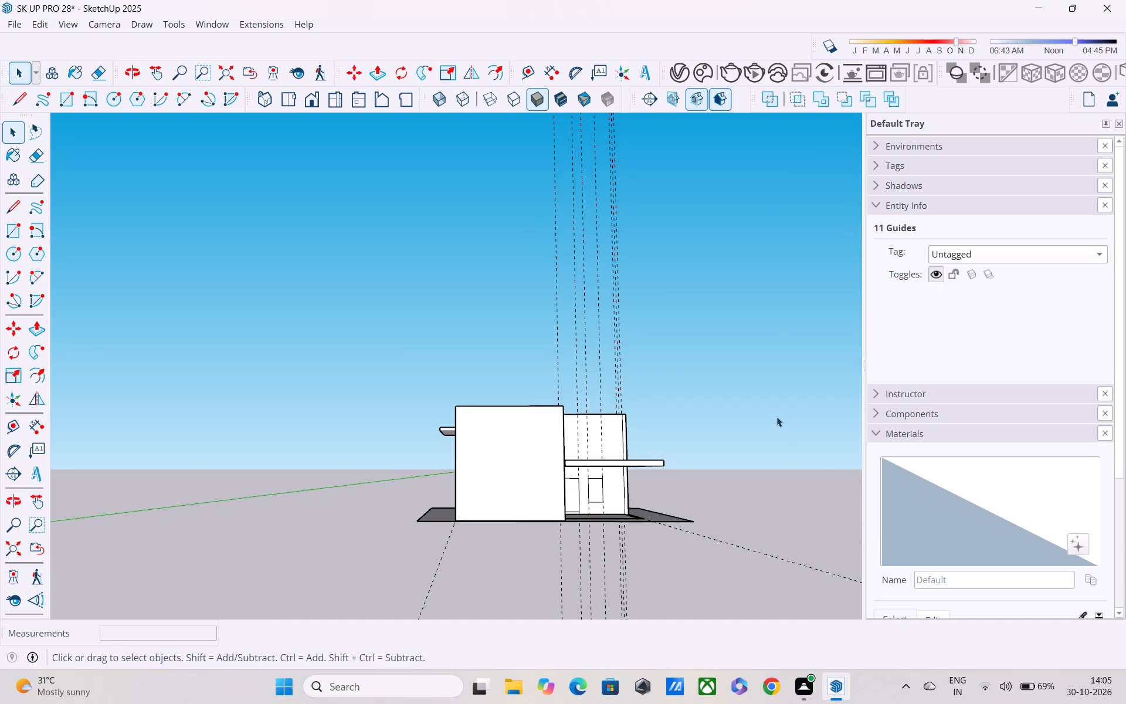
Examine the house and the remaining guides from several sides.
scroll(776, 417, "up", 4)
scroll(765, 406, "down", 3)
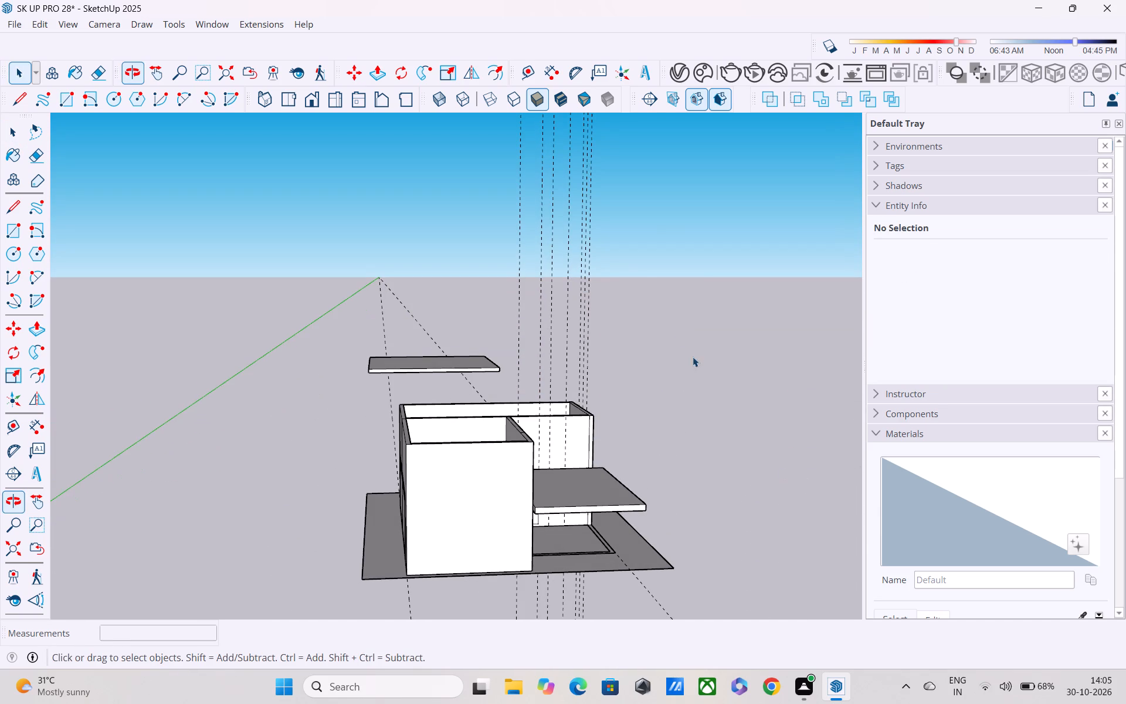
left_click_drag(674, 332, 640, 327)
scroll(654, 351, "down", 1)
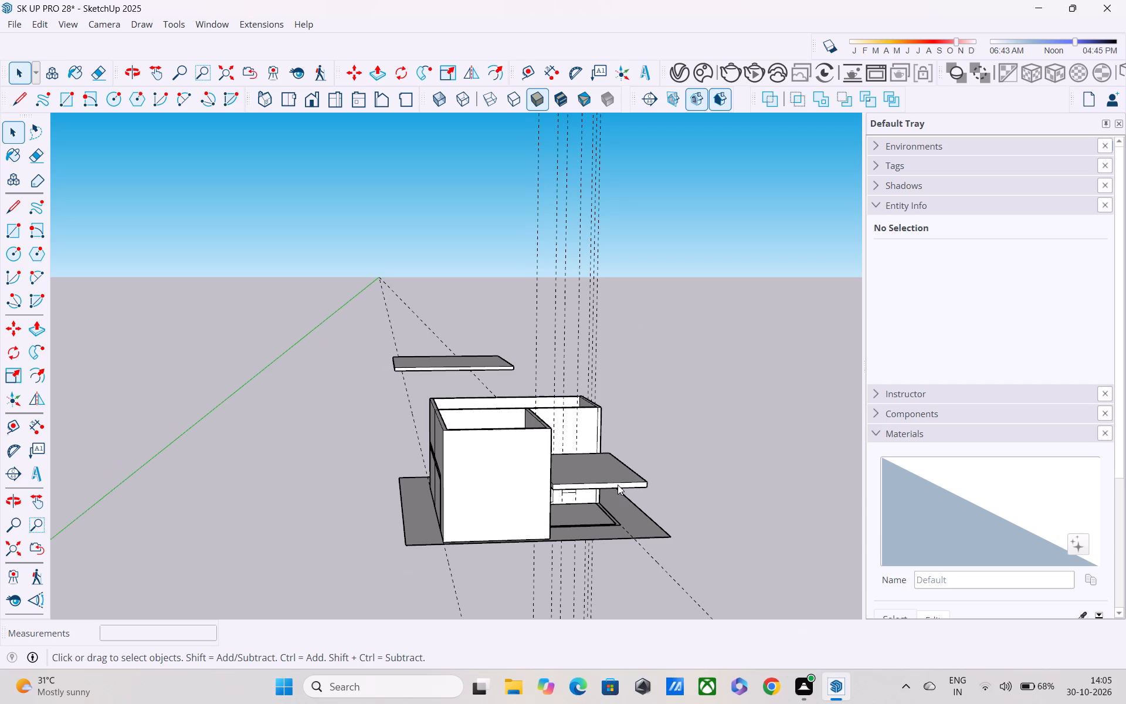
scroll(613, 479, "down", 4)
middle_click_drag(629, 375, 498, 309)
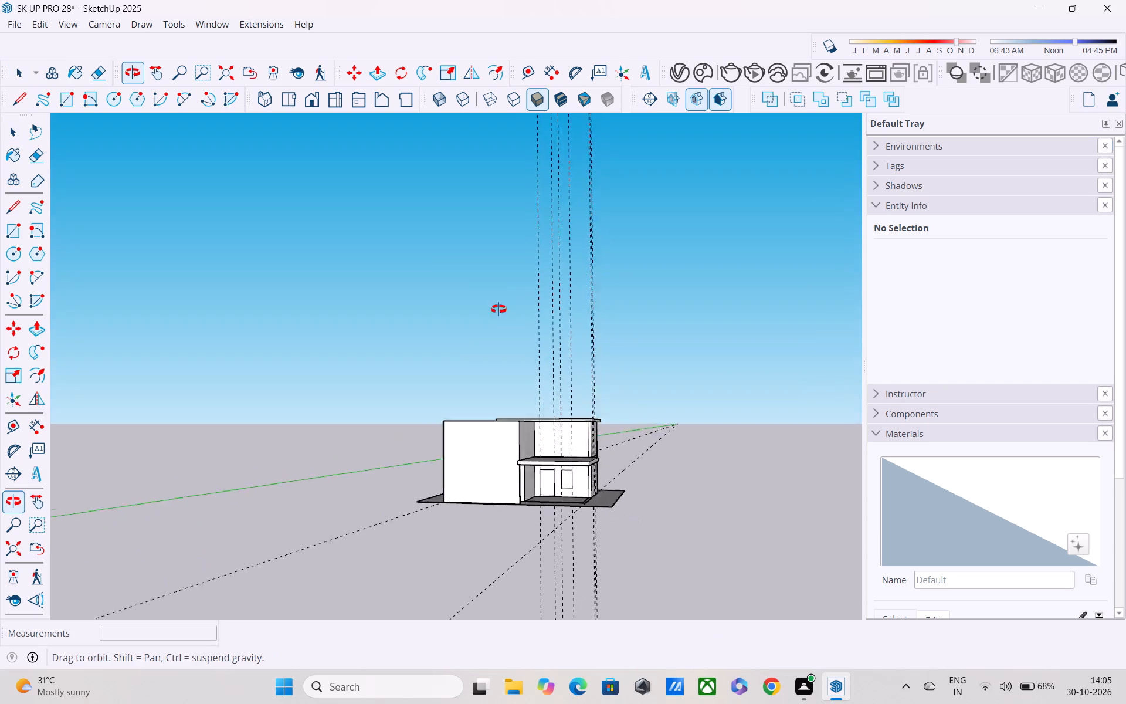
middle_click_drag(498, 309, 461, 299)
middle_click_drag(567, 429, 317, 628)
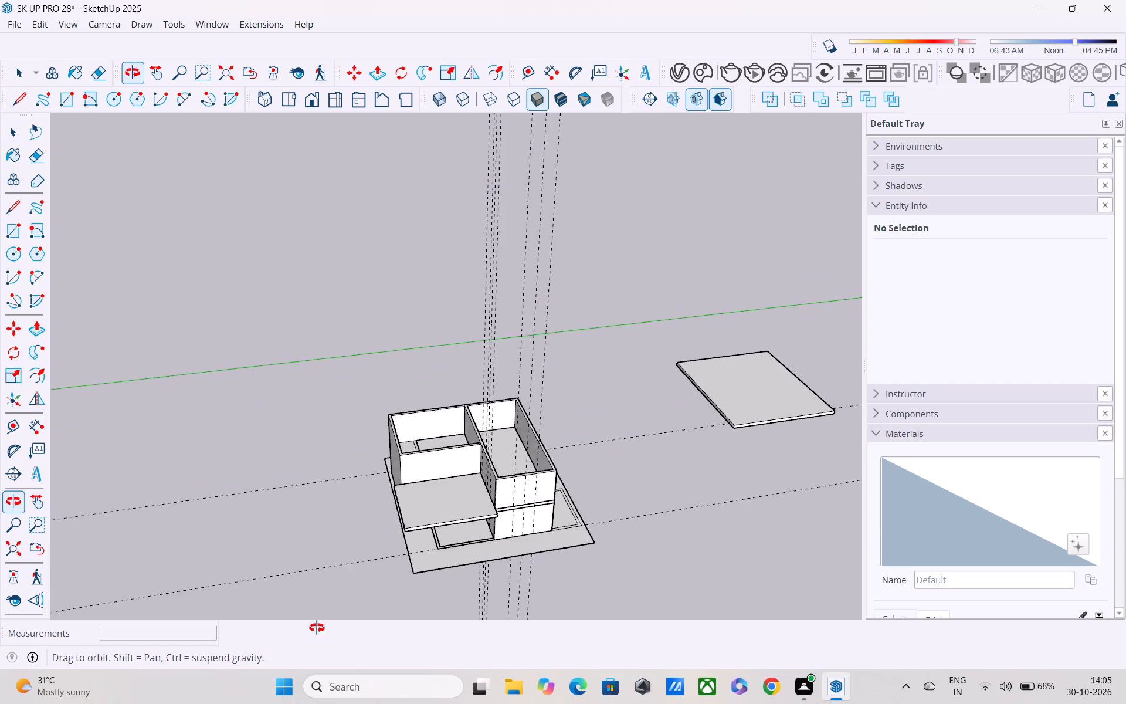
middle_click_drag(317, 628, 625, 501)
Reopen the ground-floor wall group and offset the door rectangle 4" inward to outline its frame.
scroll(620, 477, "down", 3)
middle_click_drag(620, 478, 596, 413)
scroll(578, 466, "up", 9)
middle_click_drag(594, 451, 497, 454)
scroll(499, 453, "up", 5)
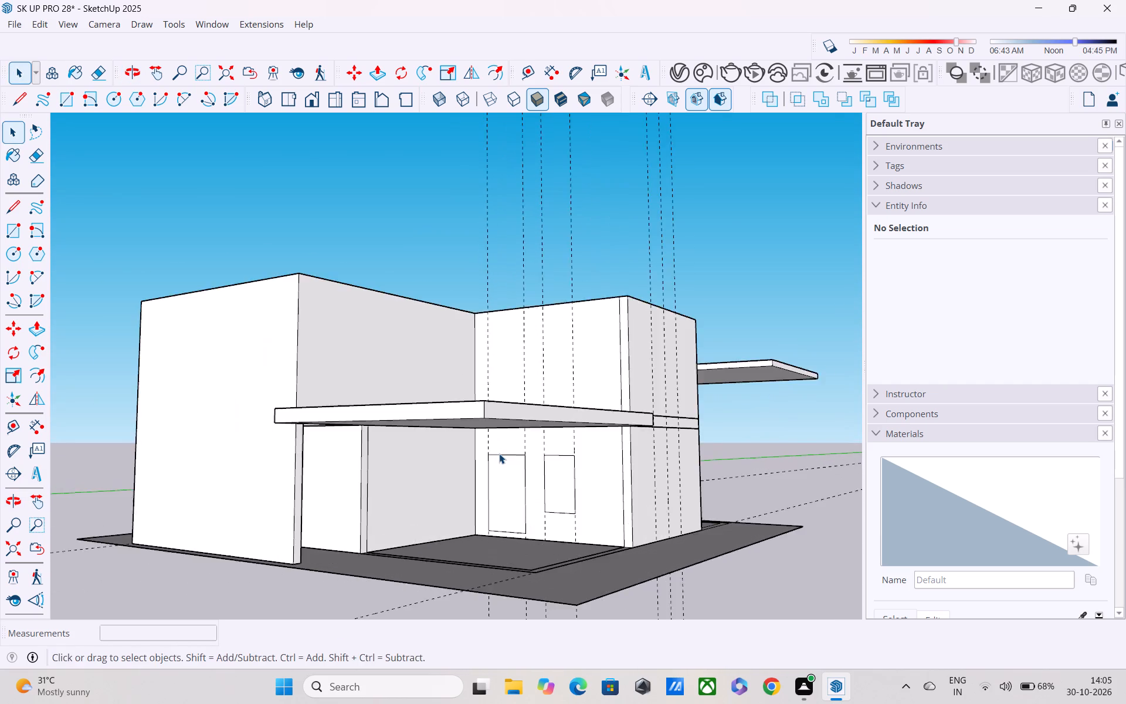
middle_click_drag(519, 486, 572, 485)
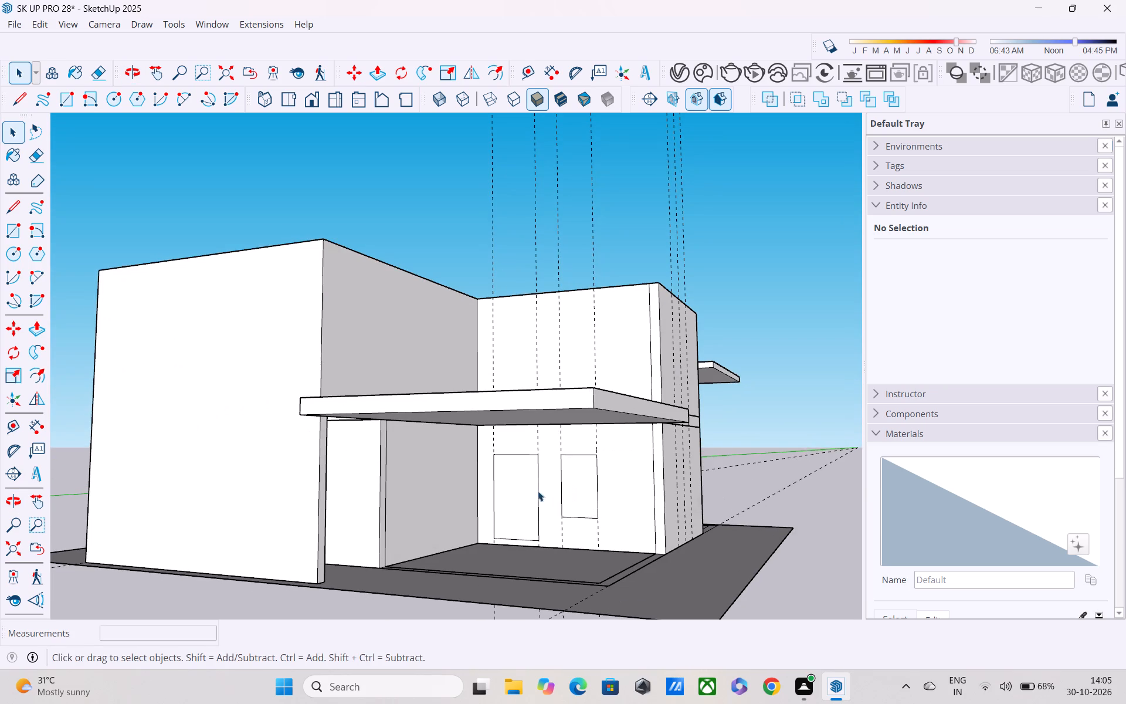
left_click(521, 479)
double_click(649, 473)
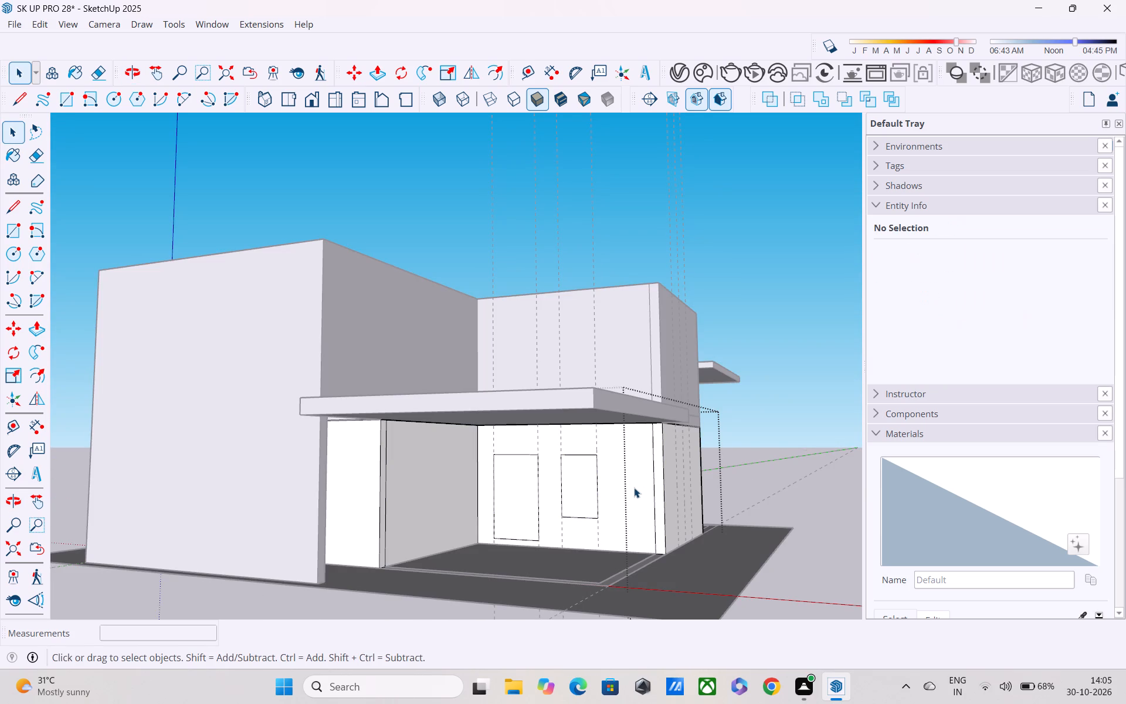
key("f")
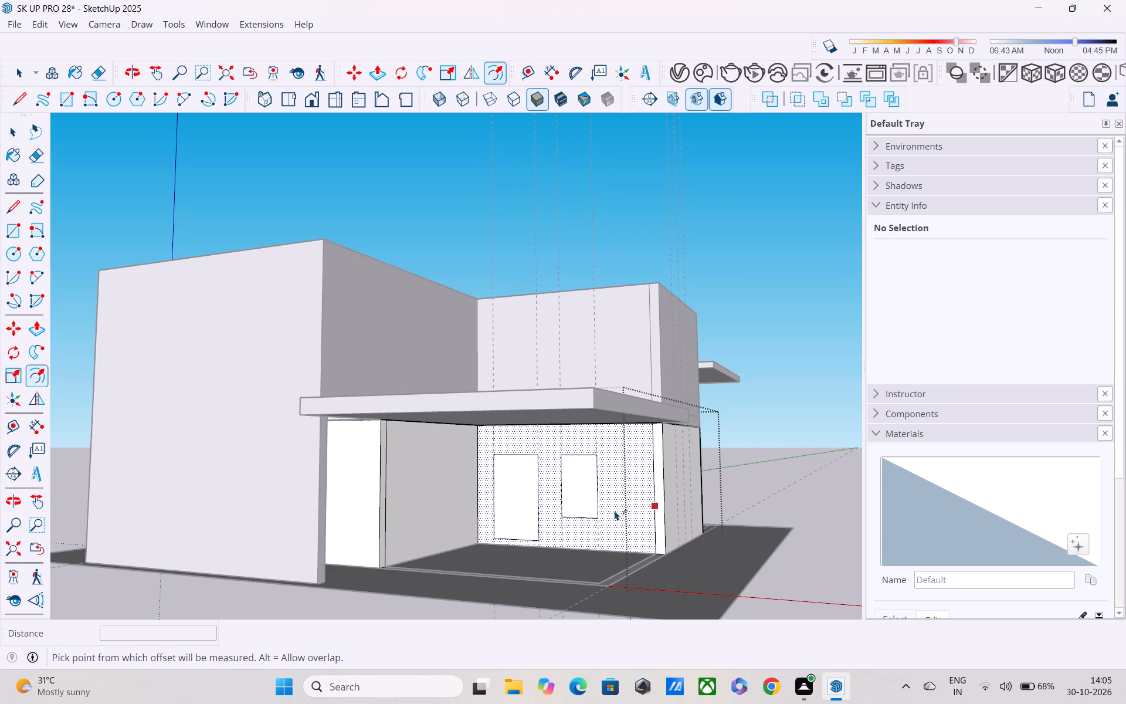
scroll(613, 512, "up", 1)
scroll(530, 500, "up", 3)
left_click(504, 482)
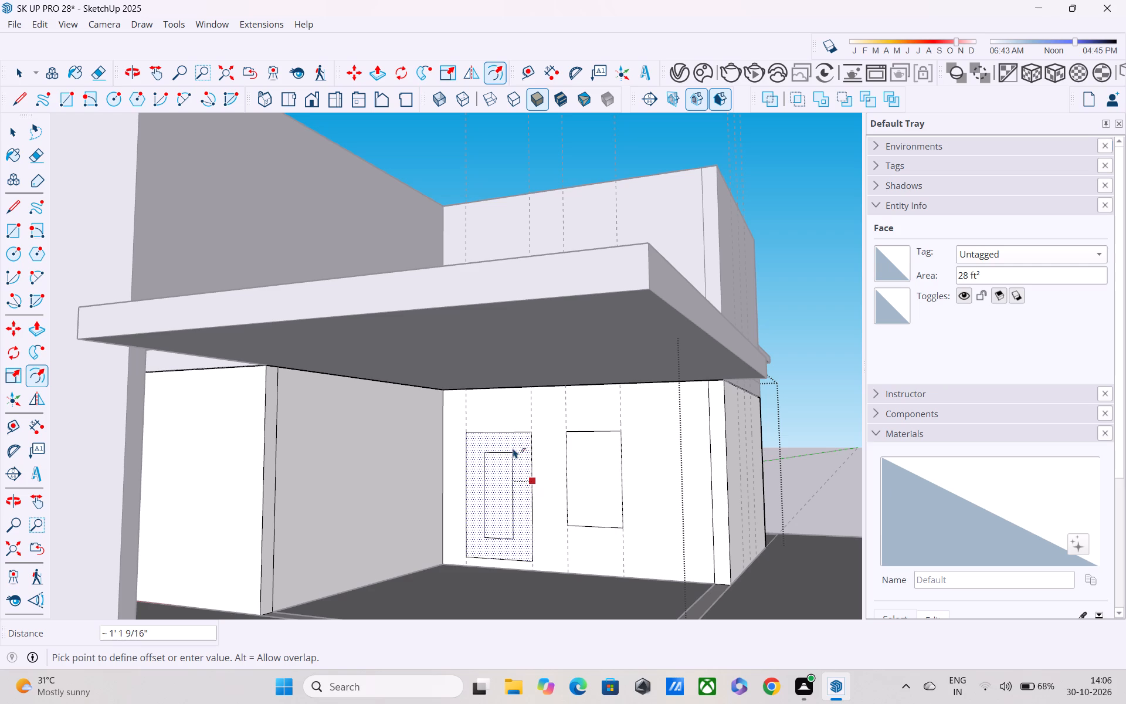
type("4\"")
key("Return")
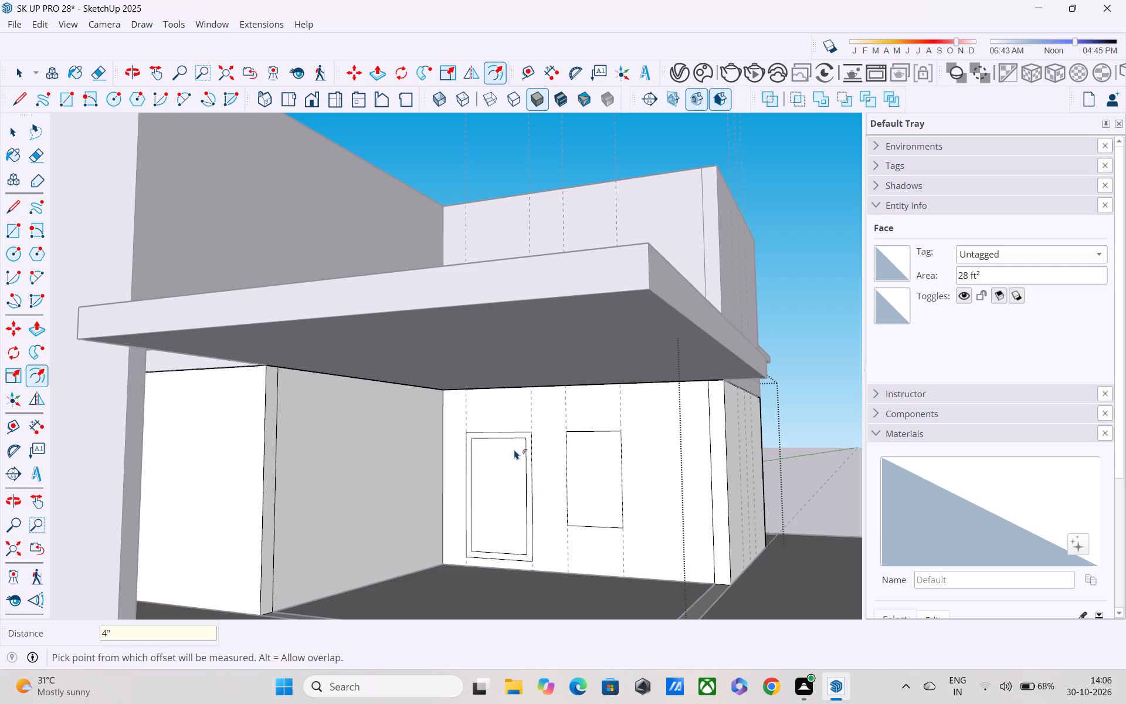
Offset the window rectangle 4" inward to outline its frame.
left_click(588, 448)
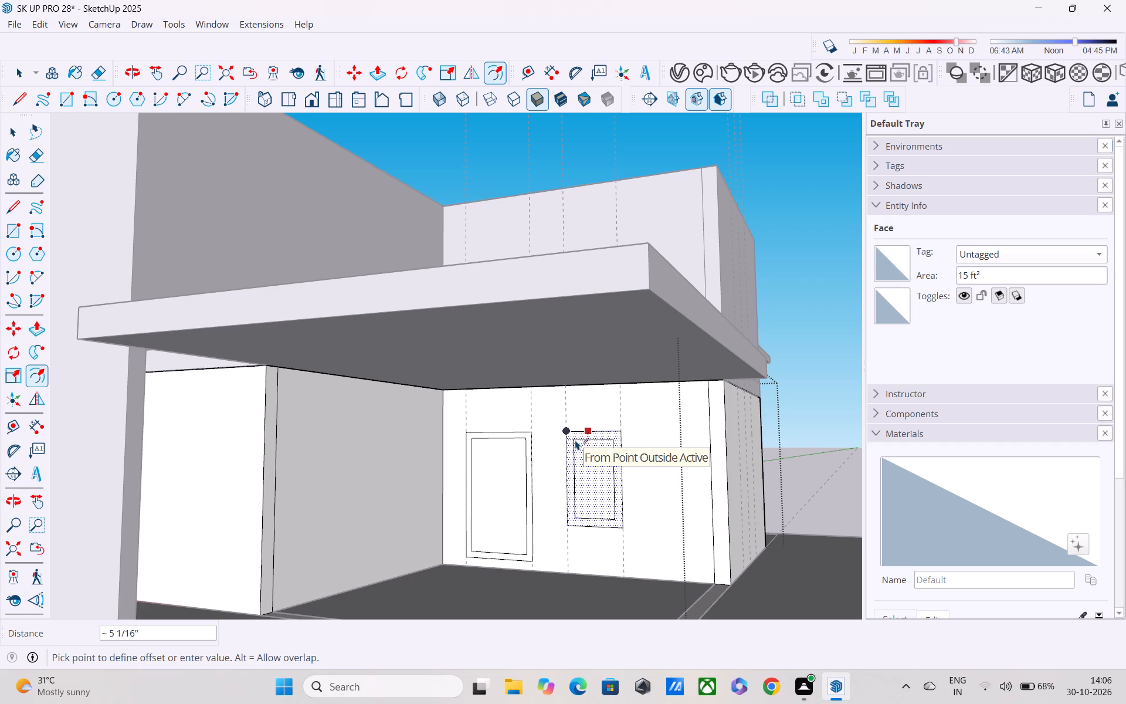
type("4\"")
key("Return")
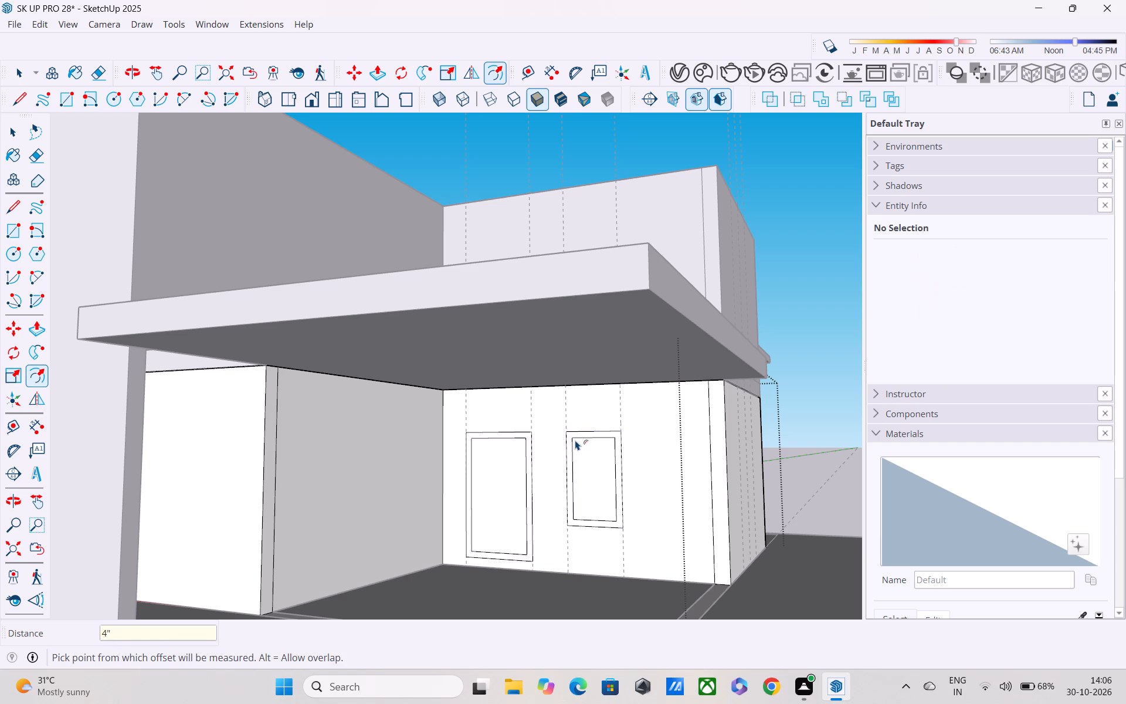
Draw a vertical centre line inside the window's inner frame, from its top edge midpoint down to the bottom edge.
type("l")
key("space")
key("l")
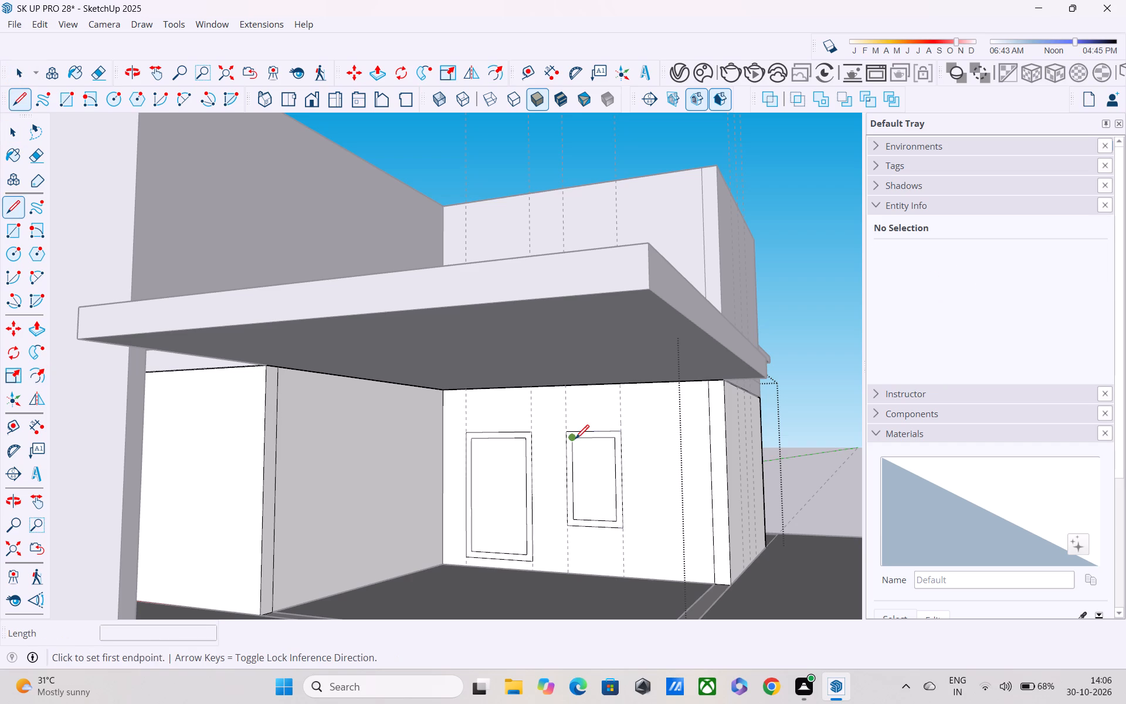
scroll(592, 411, "up", 1)
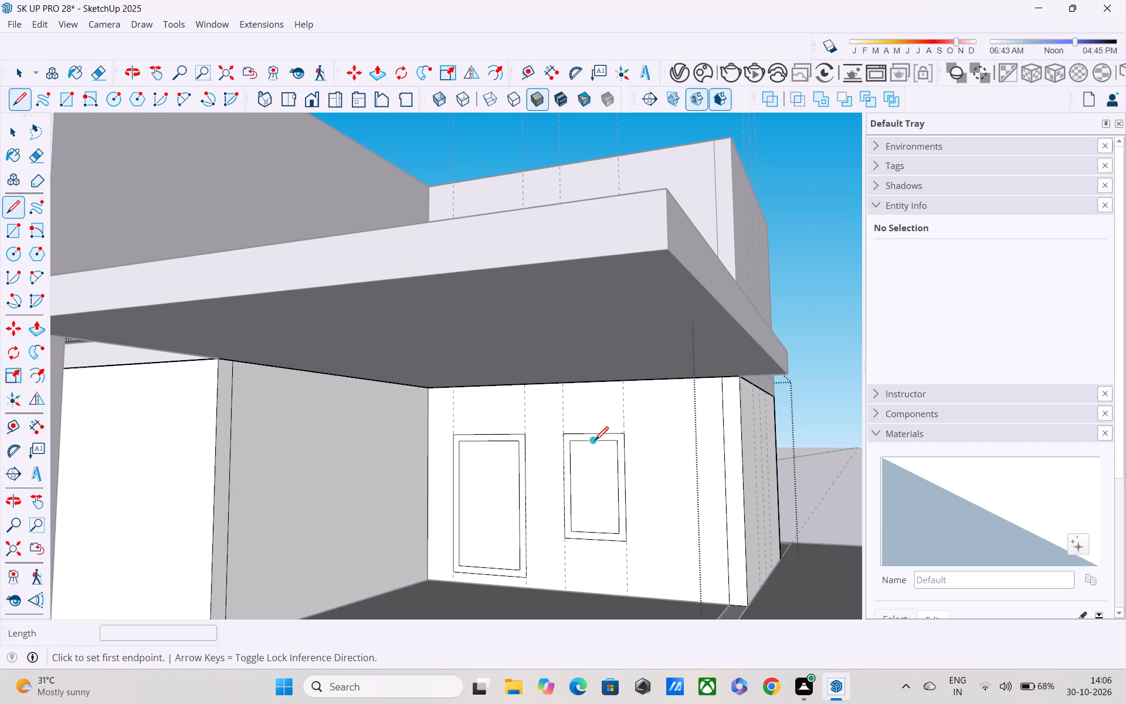
left_click(594, 441)
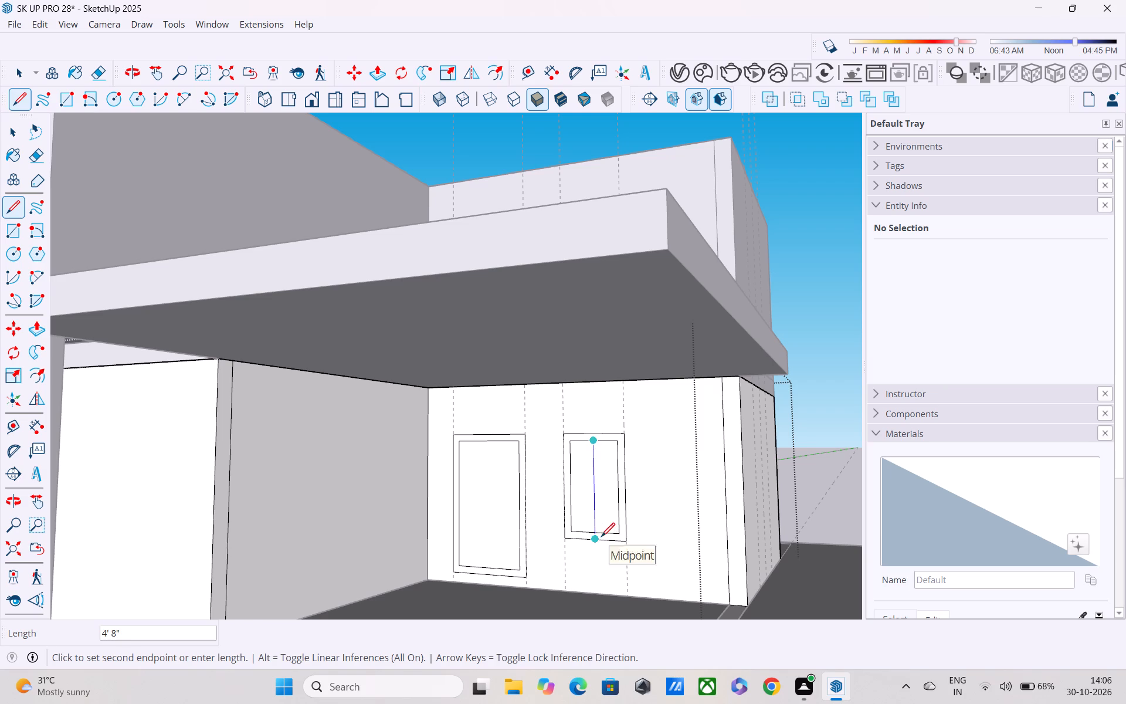
left_click(596, 533)
key("space")
Copy the window's centre line 2" sideways, away from the door.
left_click(595, 508)
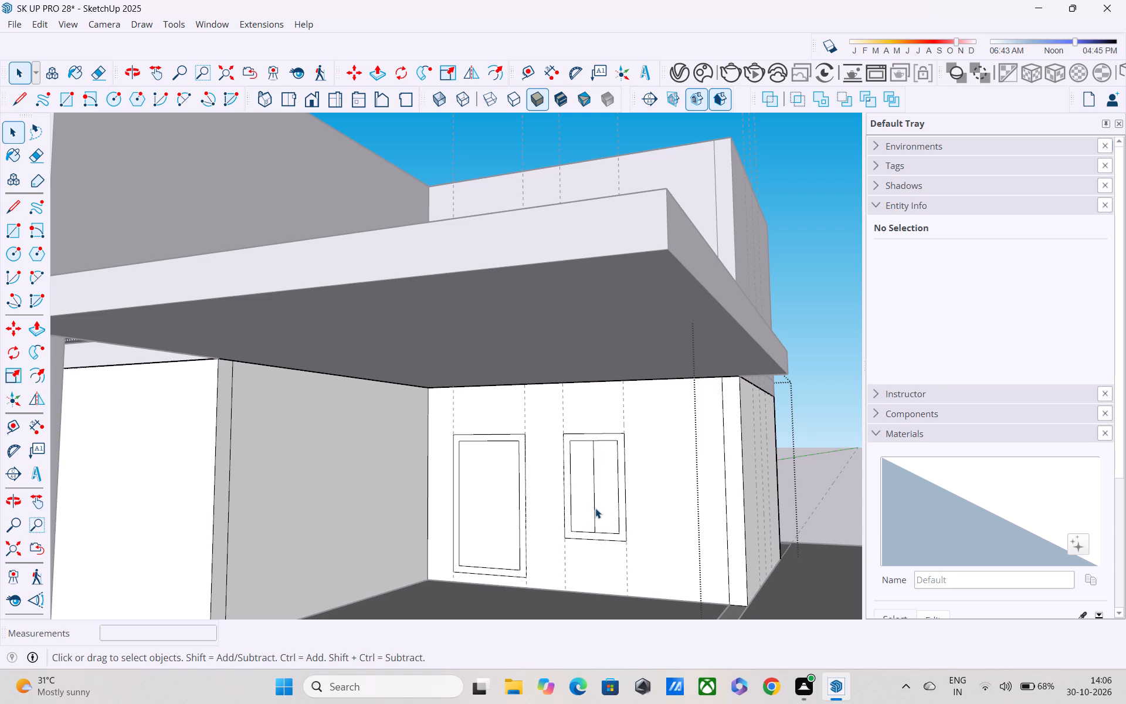
key("m")
left_click(596, 525)
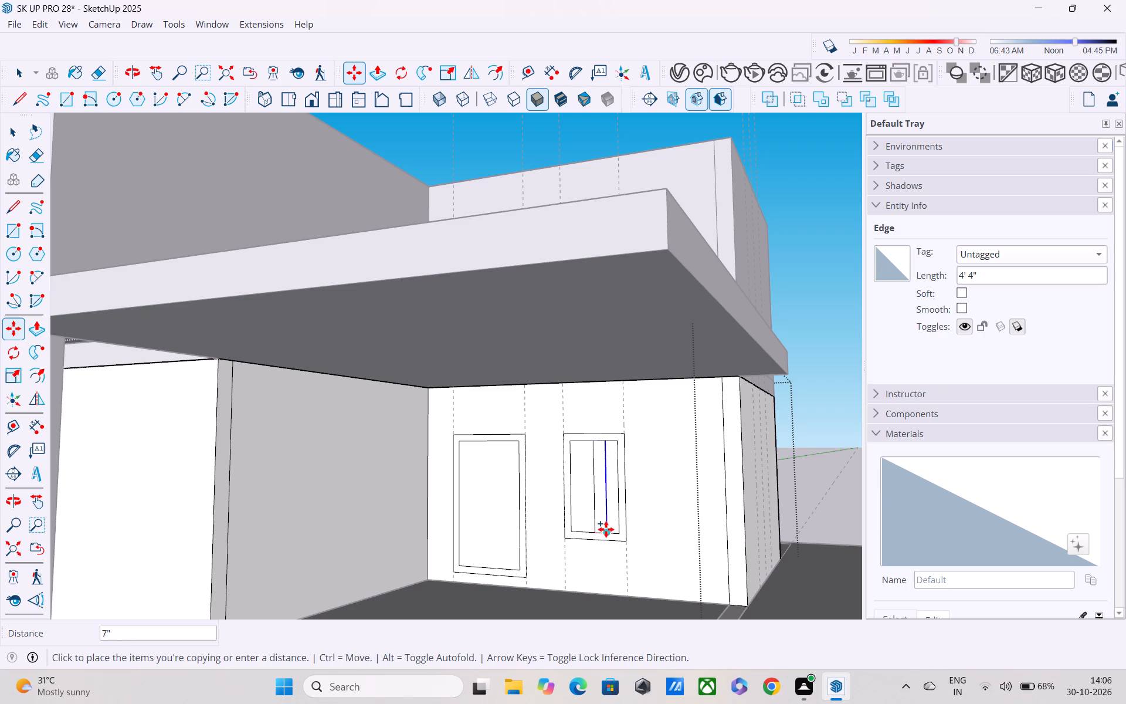
type("2\"")
key("Return")
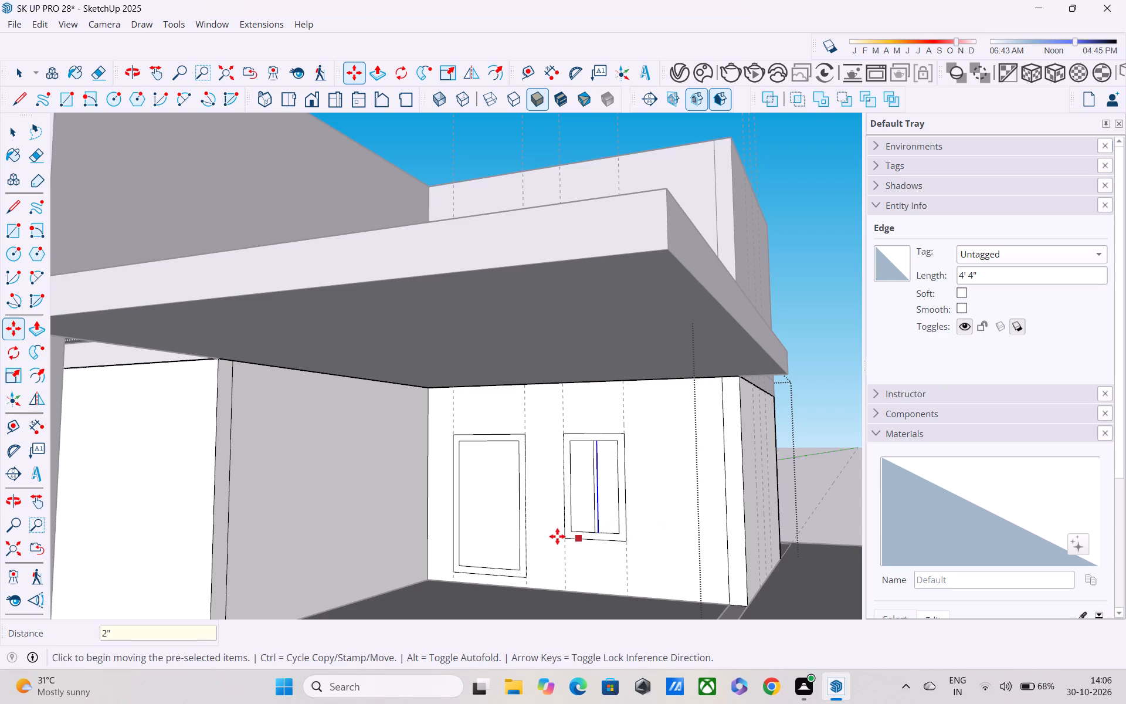
Copy the offset window line 4" back toward the door to form the mullion's other edge.
scroll(557, 536, "up", 6)
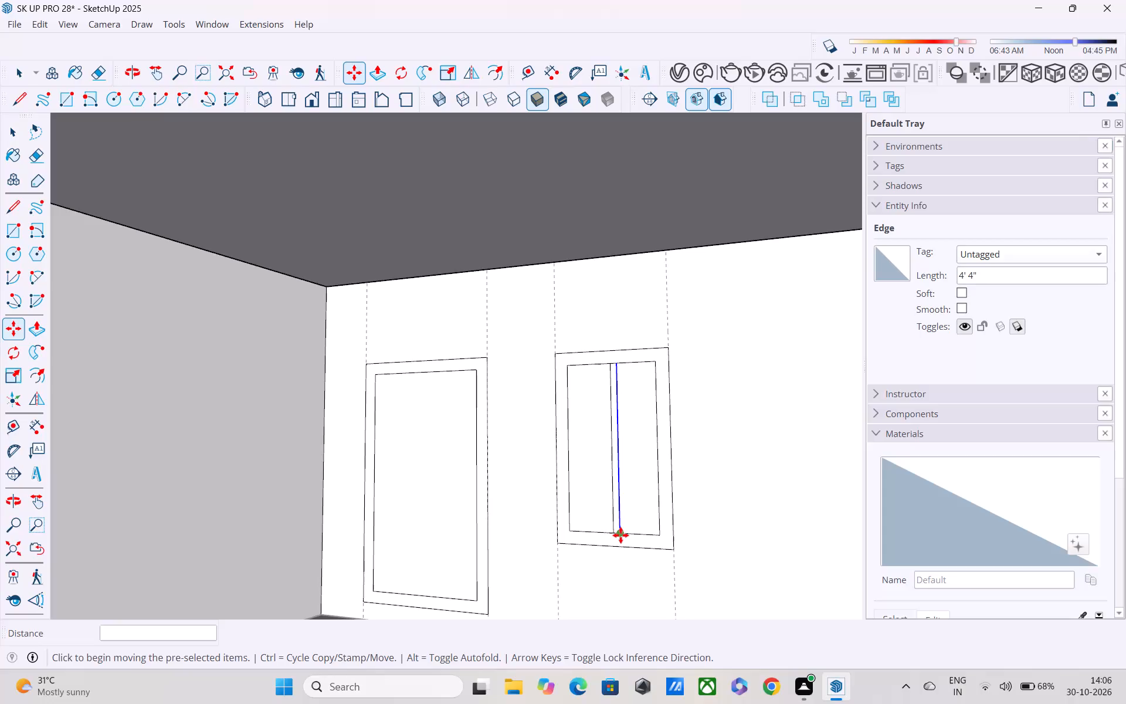
left_click(620, 532)
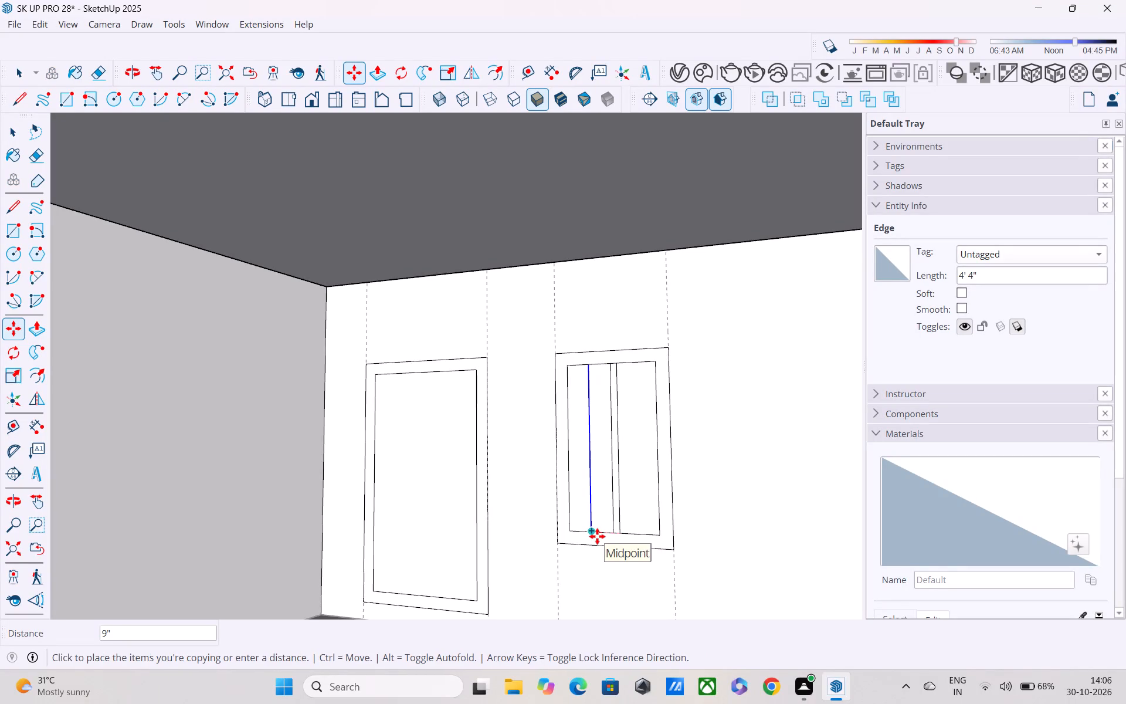
type("4\"")
key("Return")
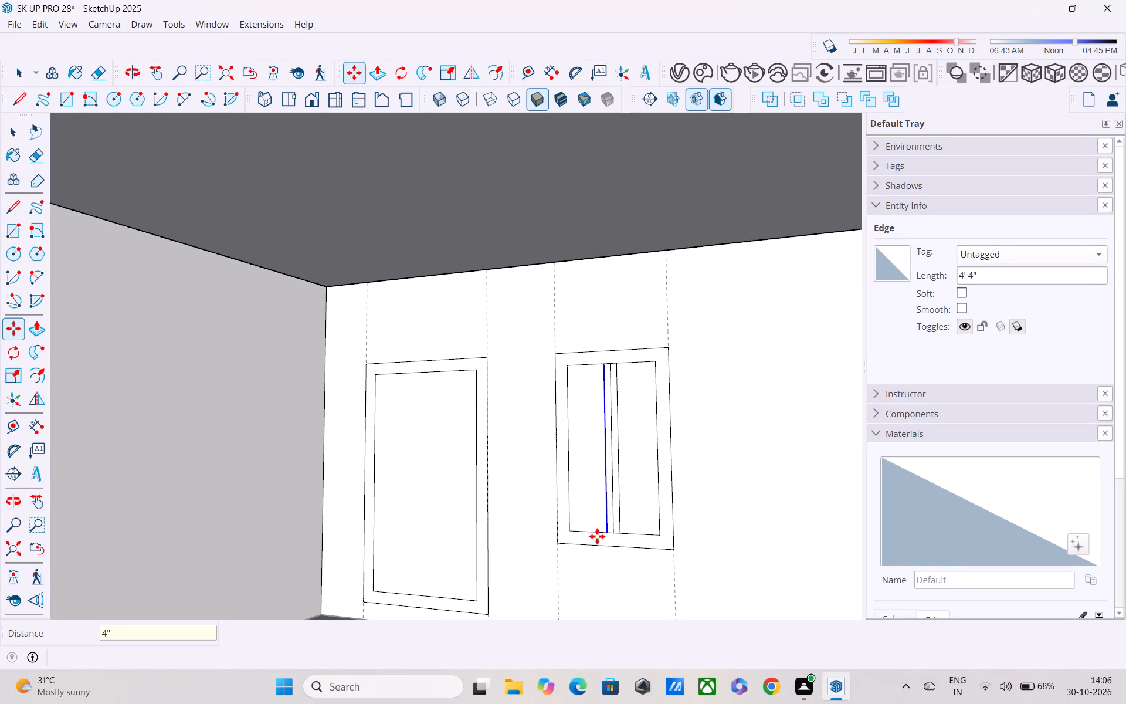
Erase the original centre line between the two mullion edges of the ground-floor window.
scroll(597, 536, "up", 2)
key("space")
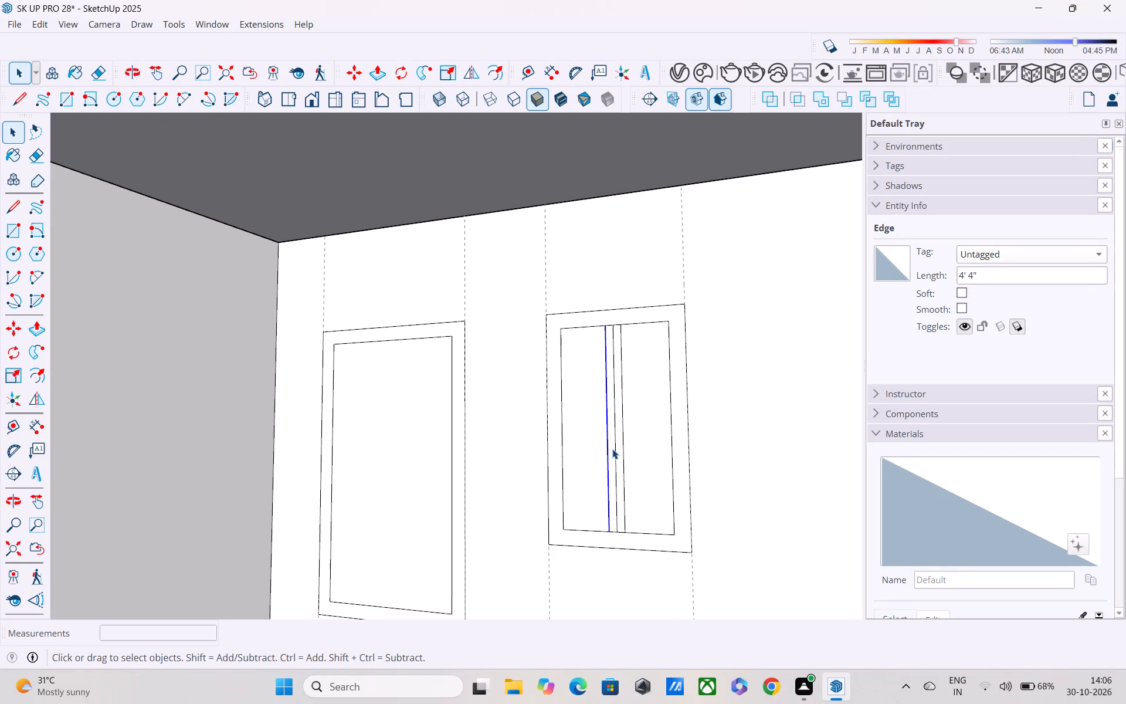
left_click(613, 410)
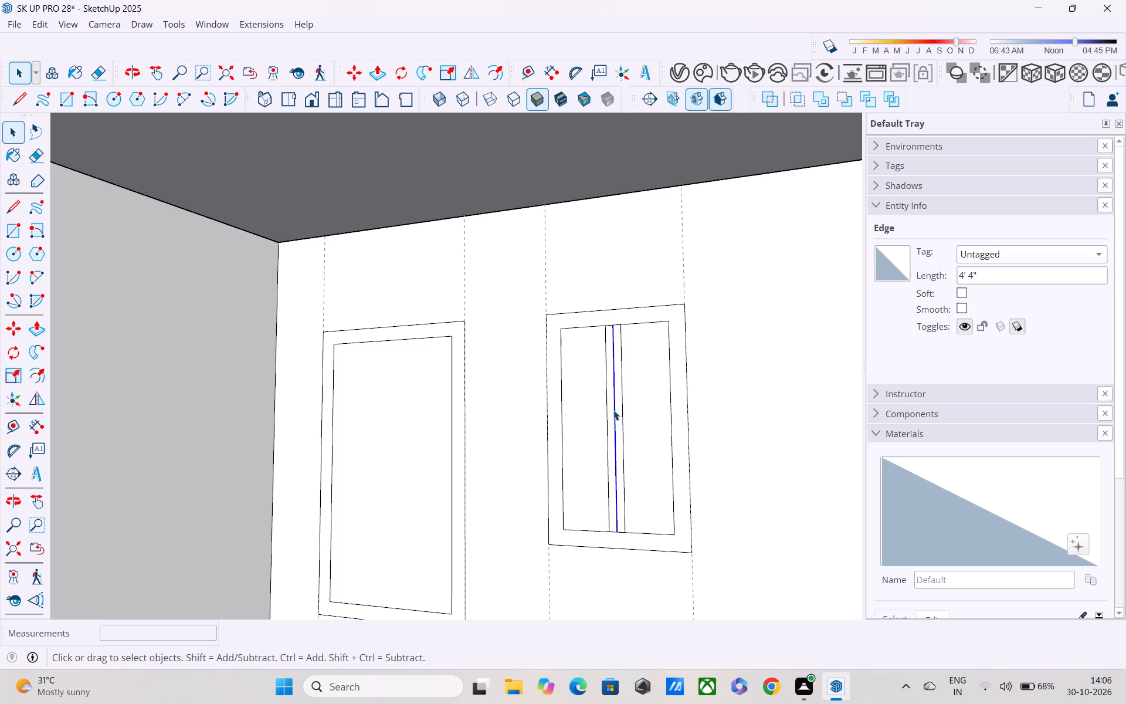
key("e")
left_click(613, 410)
scroll(613, 410, "down", 1)
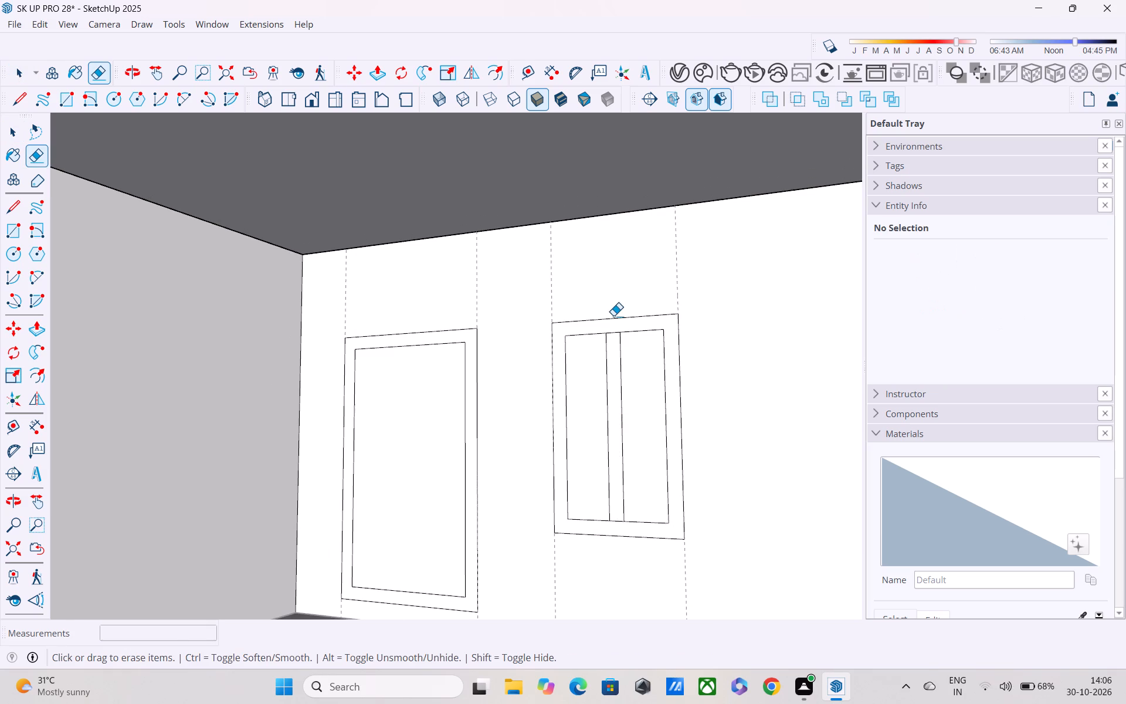
Erase the short inner-frame segments between the mullion edges at the window's top and bottom, and leave the walls group.
scroll(613, 316, "up", 6)
left_click_drag(613, 334, 613, 342)
scroll(613, 343, "down", 4)
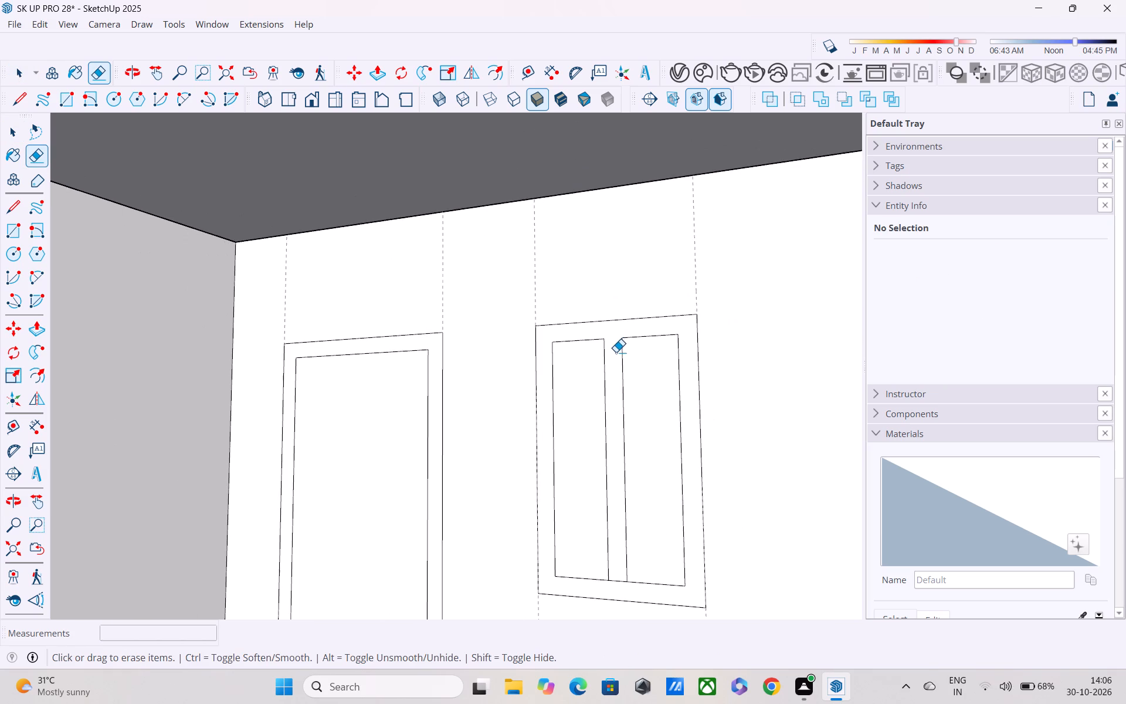
middle_click_drag(616, 352, 604, 251, "shift")
scroll(609, 459, "up", 7, "shift")
left_click_drag(603, 479, 604, 493, "shift")
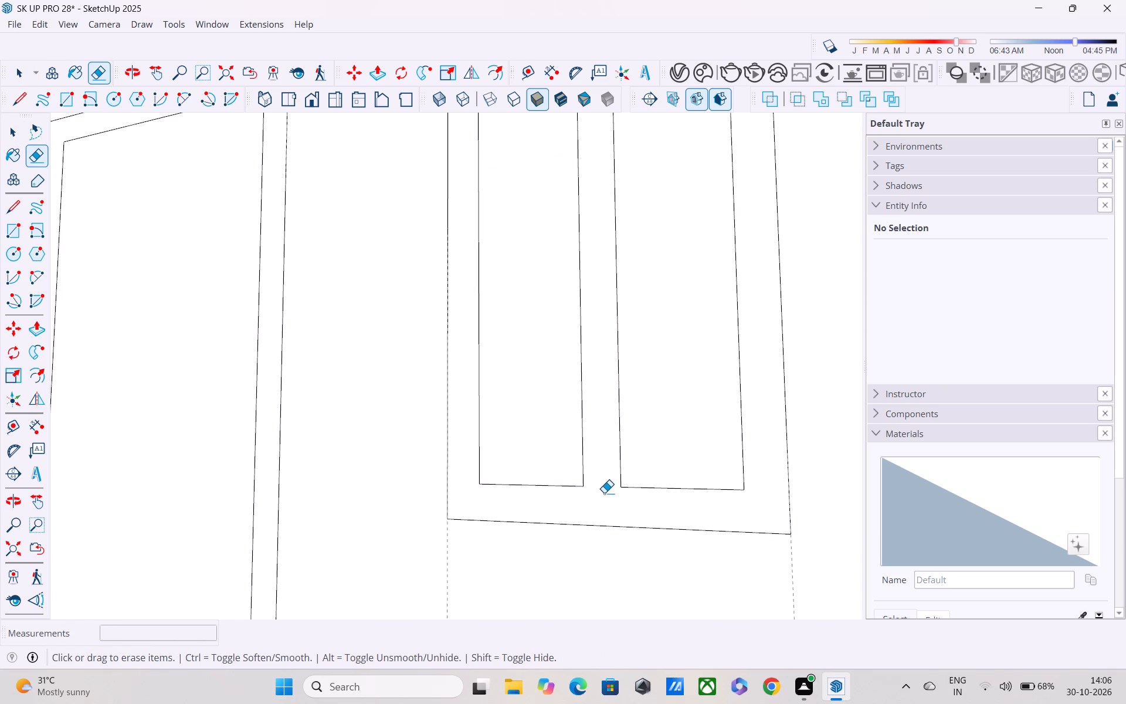
scroll(604, 491, "down", 5)
middle_click_drag(634, 545, 667, 621, "shift")
scroll(496, 391, "down", 4)
middle_click_drag(496, 395, 479, 348, "shift")
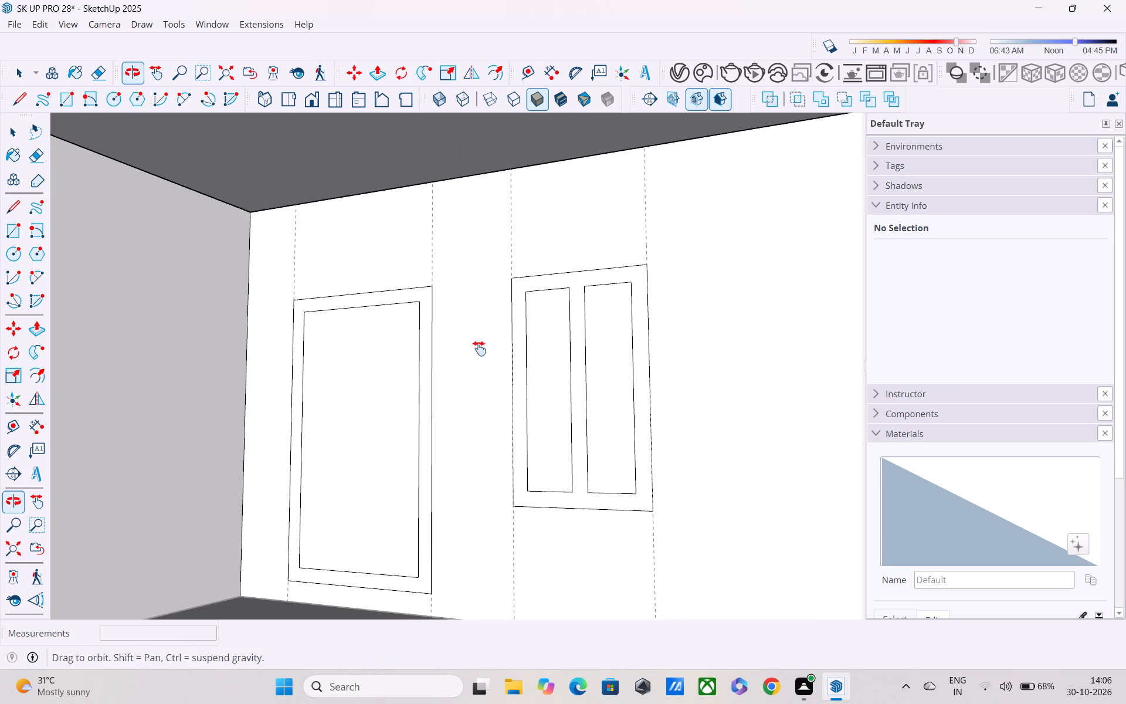
middle_click_drag(479, 348, 476, 330, "shift")
scroll(476, 330, "down", 5)
middle_click_drag(603, 515, 706, 644)
scroll(652, 537, "down", 9)
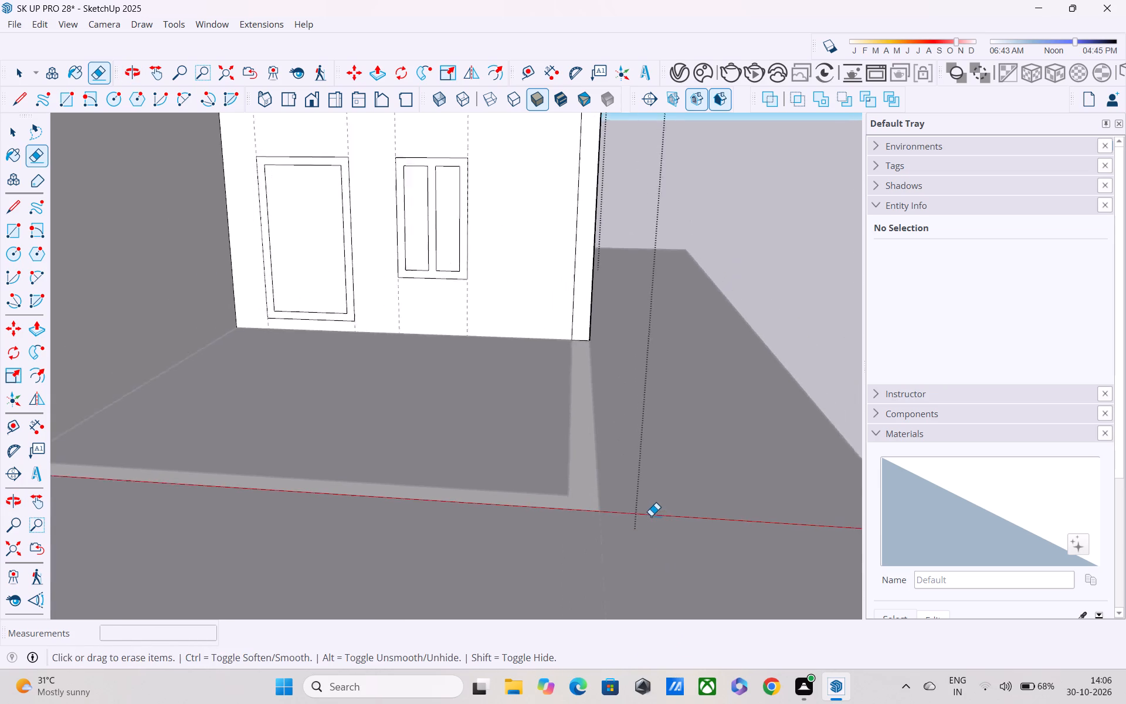
scroll(651, 516, "down", 1)
scroll(576, 474, "down", 5)
middle_click_drag(614, 519, 575, 314)
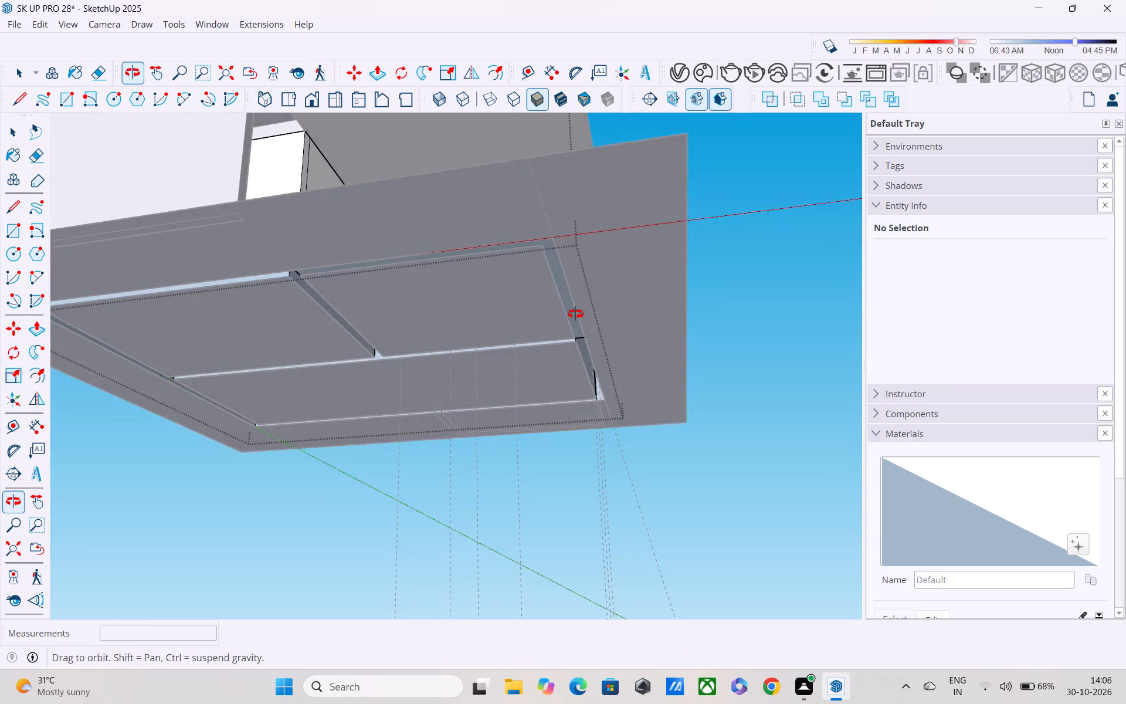
middle_click_drag(575, 314, 557, 529)
key("space")
left_click(734, 282)
Examine the house from several sides, checking the terrace slab and the upper-floor wall behind it.
middle_click_drag(737, 331, 723, 266)
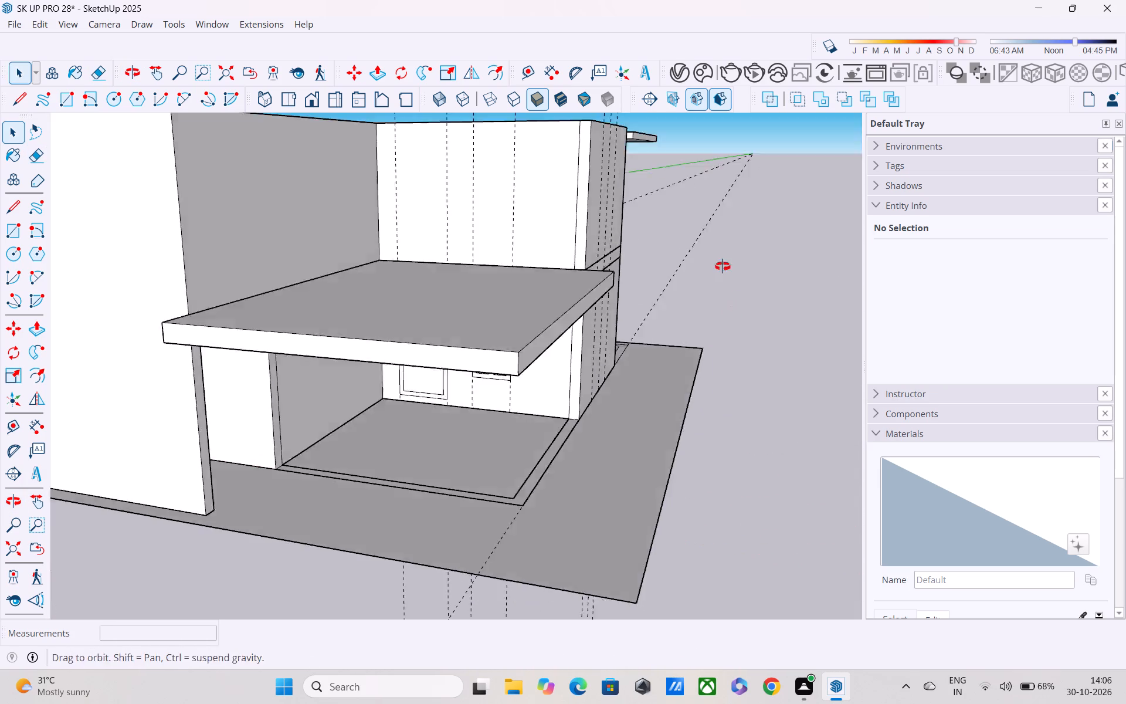
middle_click_drag(723, 266, 707, 179)
scroll(690, 368, "up", 5)
middle_click_drag(640, 382, 507, 472)
scroll(624, 583, "down", 1)
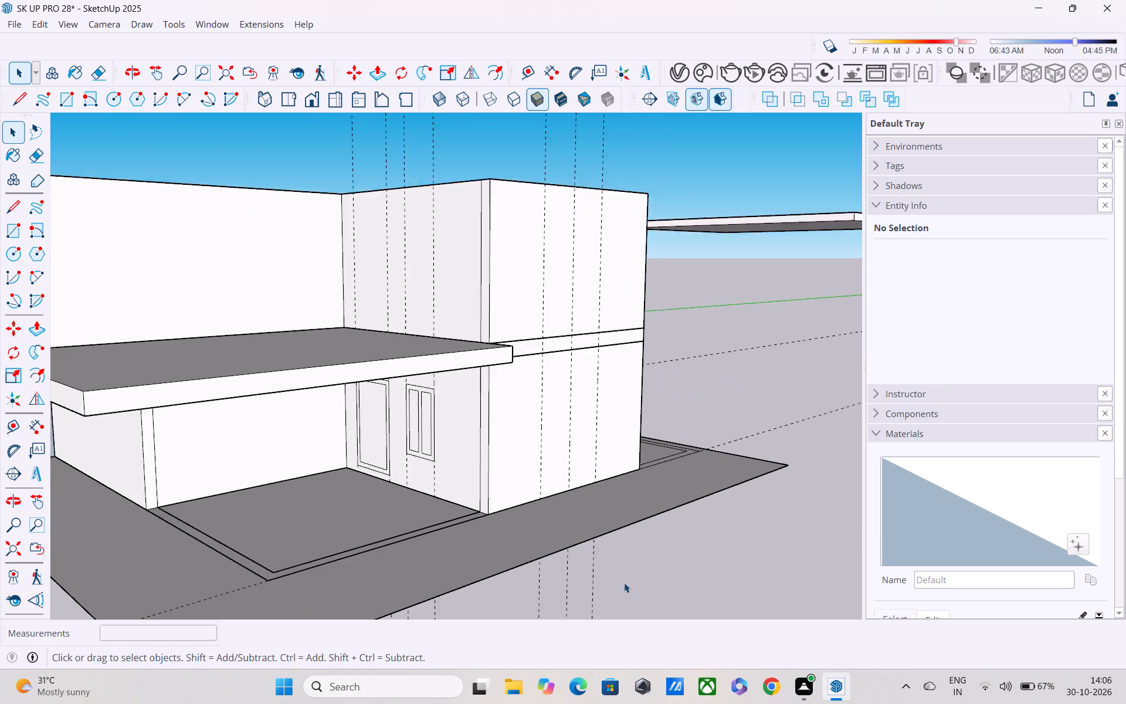
scroll(624, 583, "down", 2)
middle_click_drag(473, 575, 670, 629)
scroll(670, 610, "down", 3)
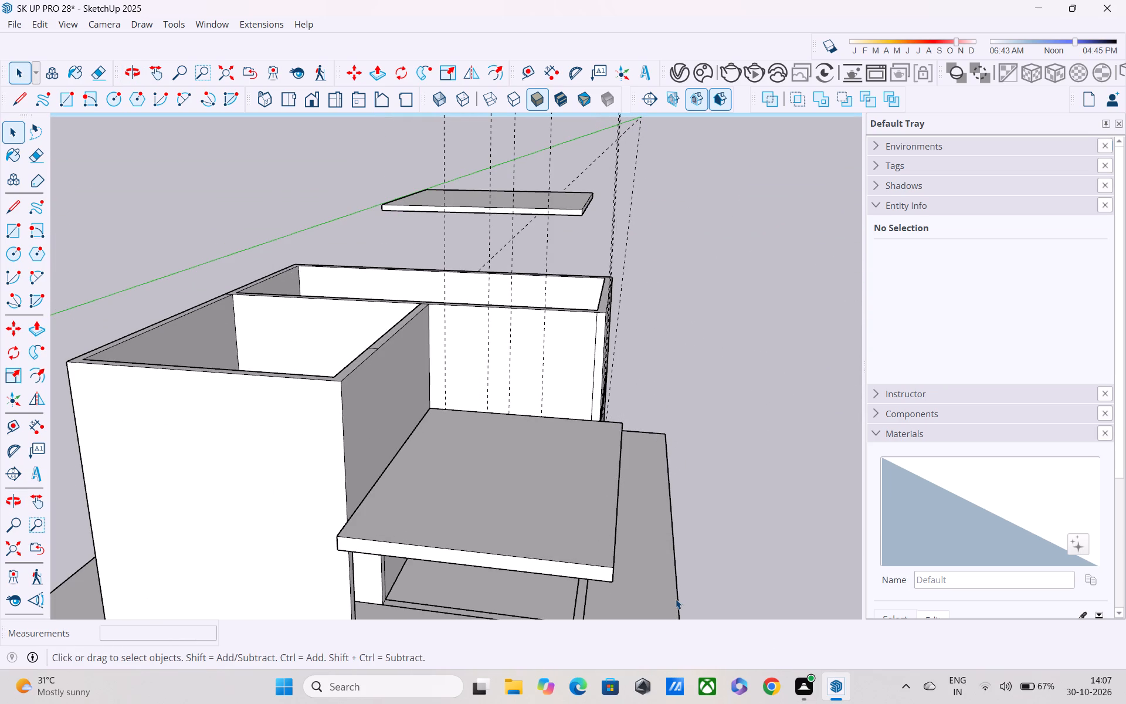
scroll(592, 600, "up", 1)
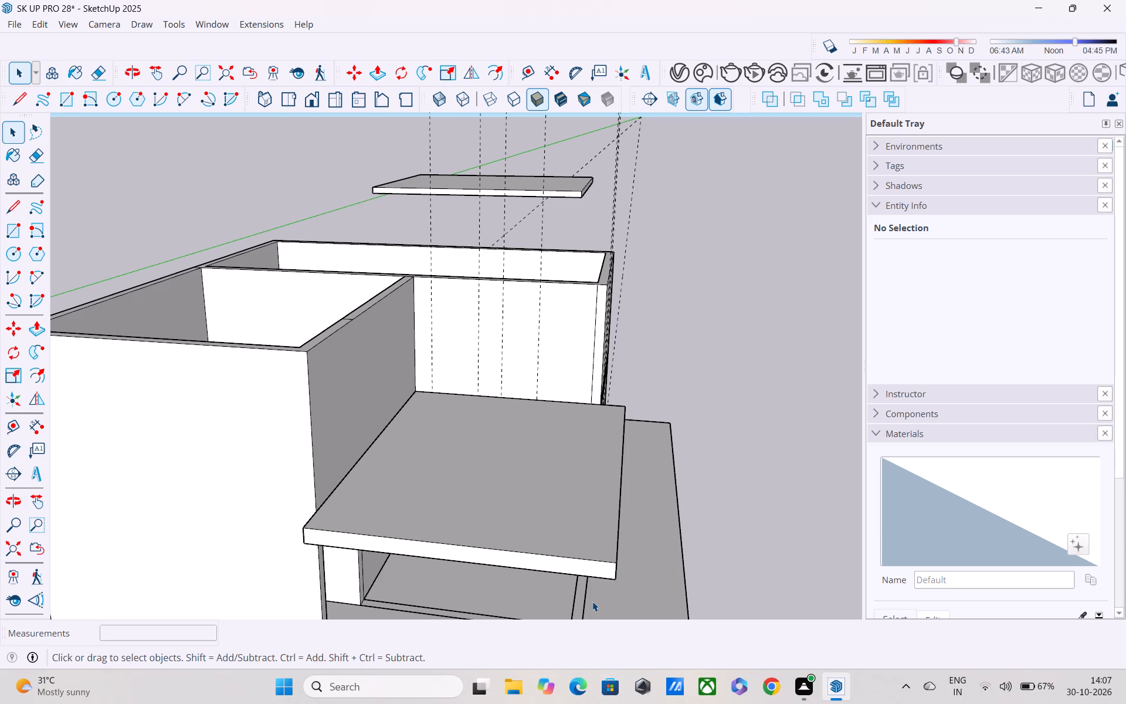
scroll(592, 602, "down", 3)
middle_click_drag(592, 601, 565, 624, "shift")
scroll(469, 500, "up", 1)
middle_click_drag(468, 499, 474, 407)
scroll(474, 407, "down", 1, "shift")
scroll(473, 413, "up", 2, "shift")
middle_click_drag(463, 432, 463, 432, "shift")
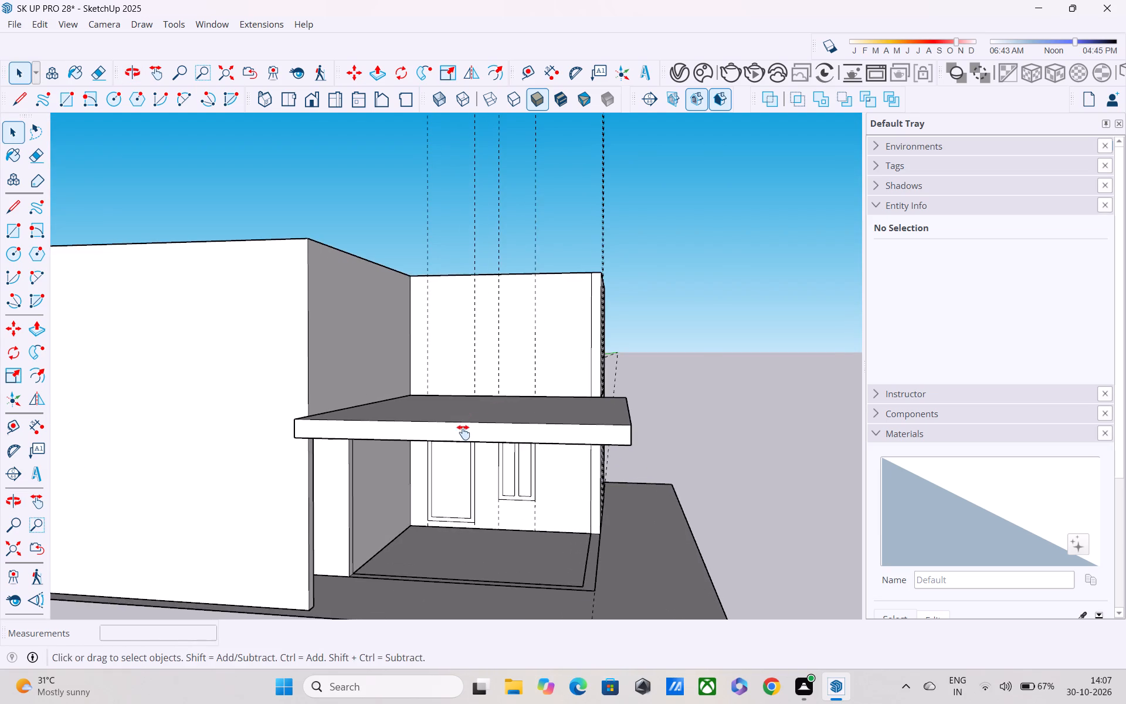
middle_click_drag(463, 432, 690, 433, "shift")
scroll(680, 433, "down", 4)
middle_click_drag(650, 468, 646, 498)
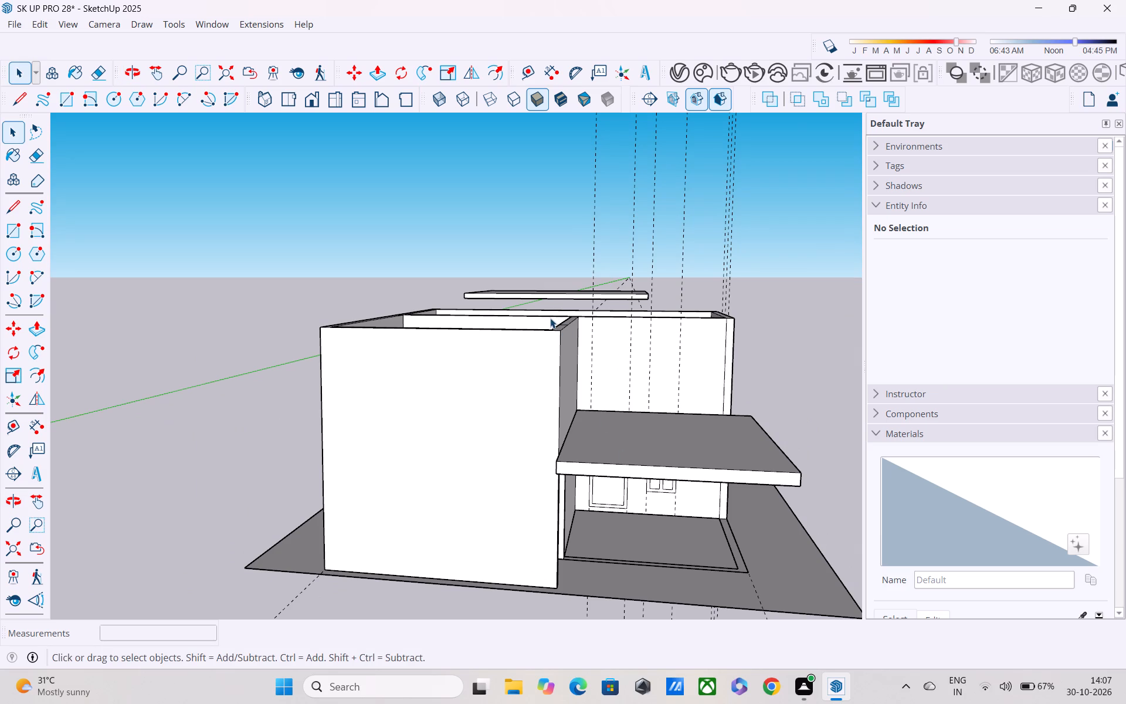
middle_click_drag(553, 323, 340, 334)
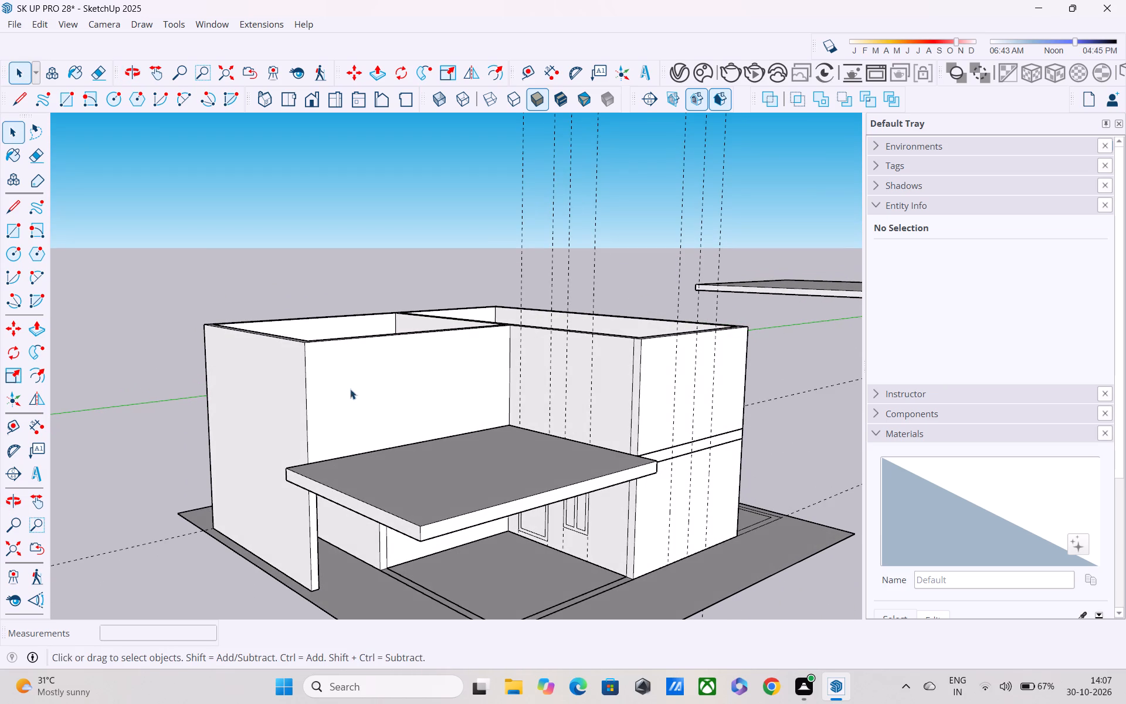
middle_click_drag(416, 433, 328, 380)
scroll(328, 380, "down", 3)
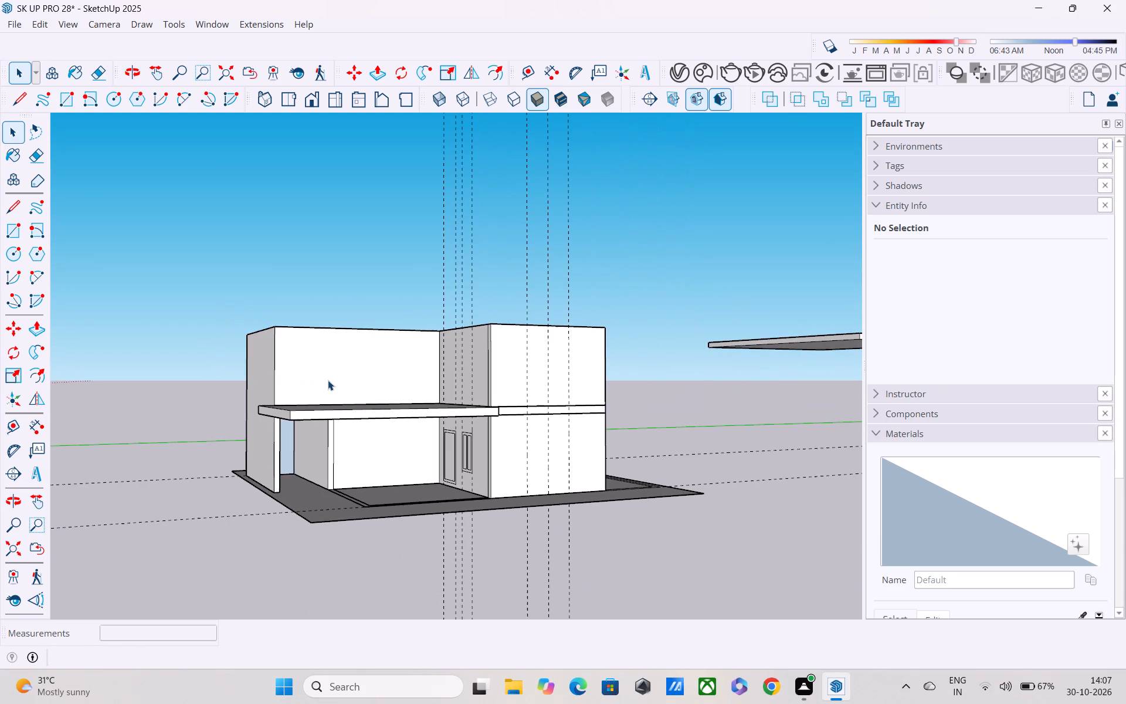
scroll(328, 380, "down", 1)
middle_click_drag(453, 434, 724, 480)
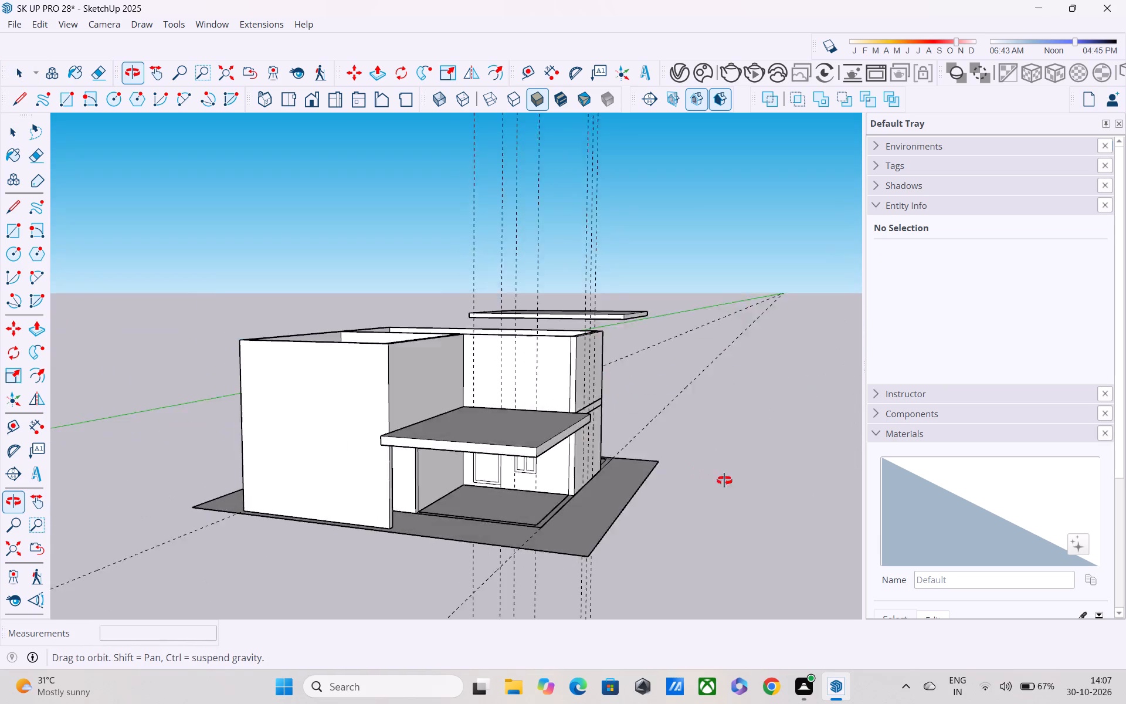
middle_click_drag(724, 480, 763, 483)
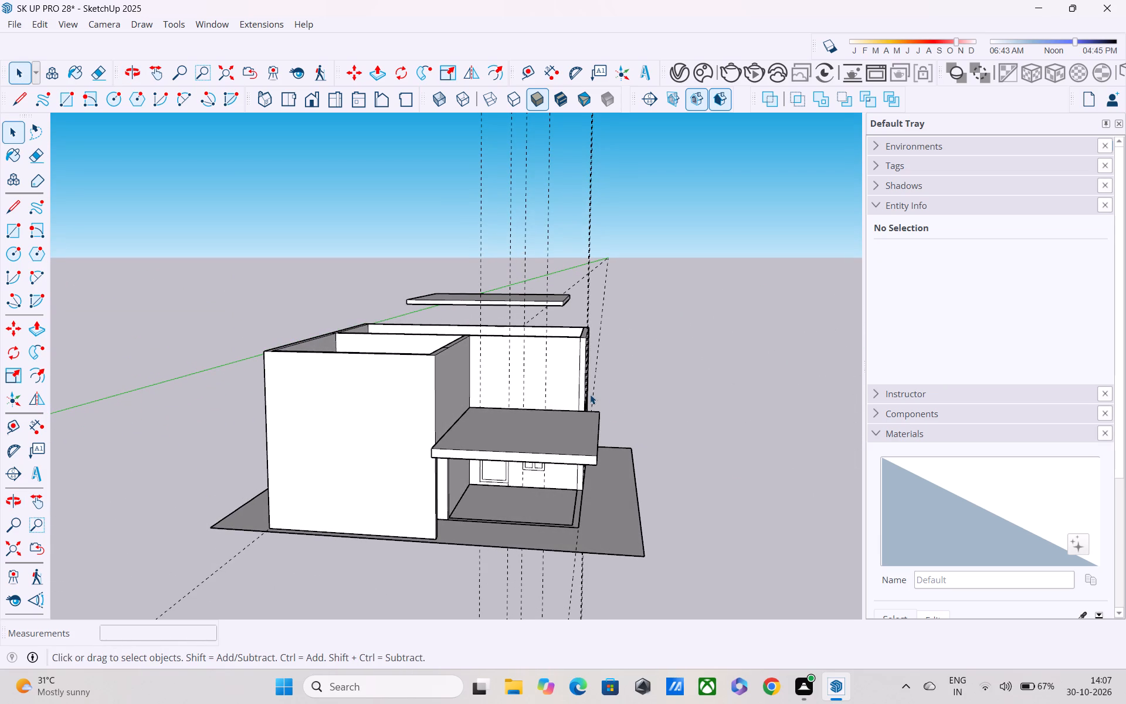
Place a horizontal guide on the upper-floor wall 6" above the terrace slab.
scroll(590, 405, "up", 3)
scroll(487, 314, "up", 2)
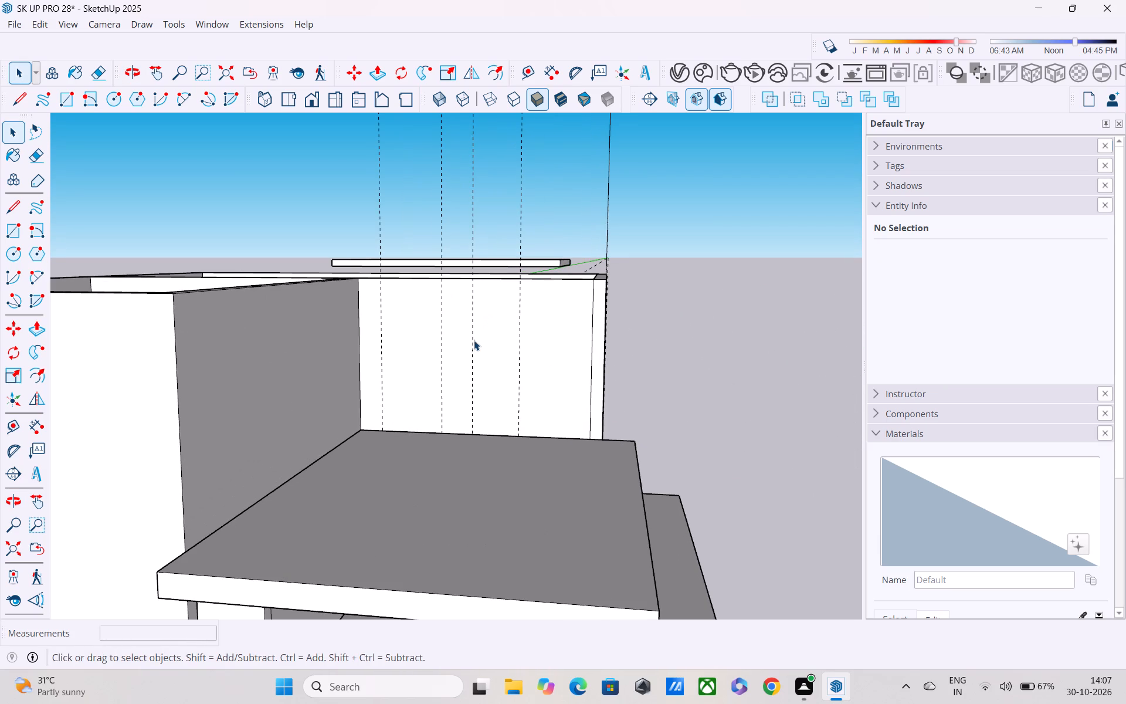
key("t")
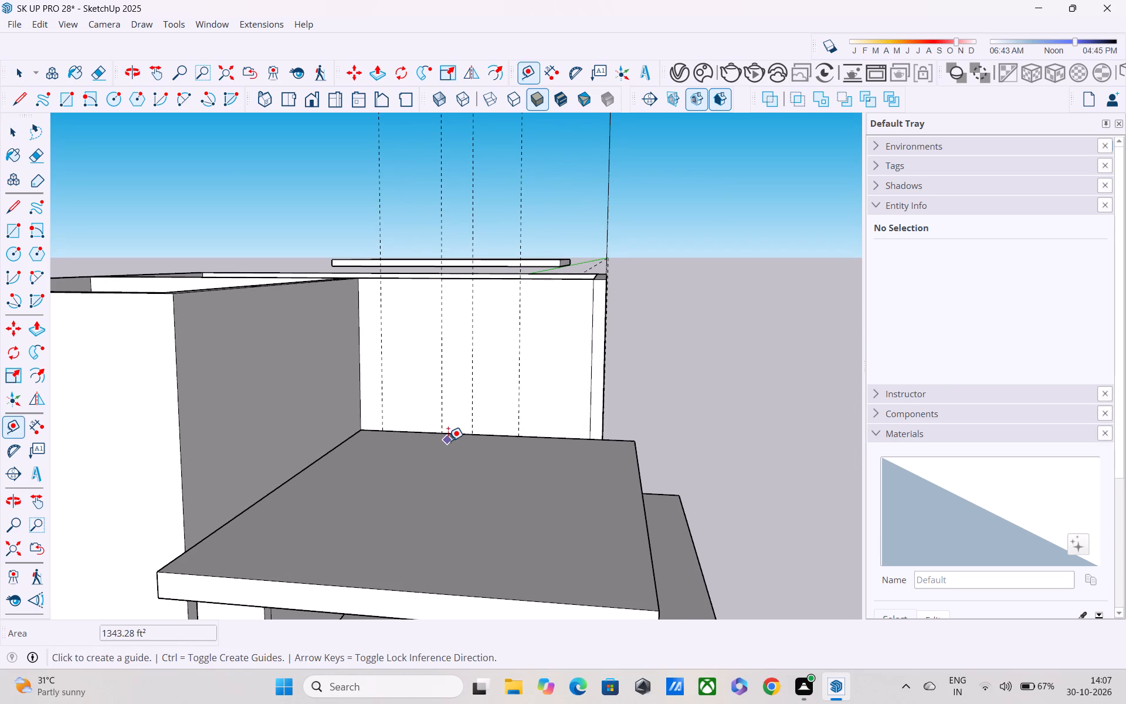
key("space")
double_click(402, 400)
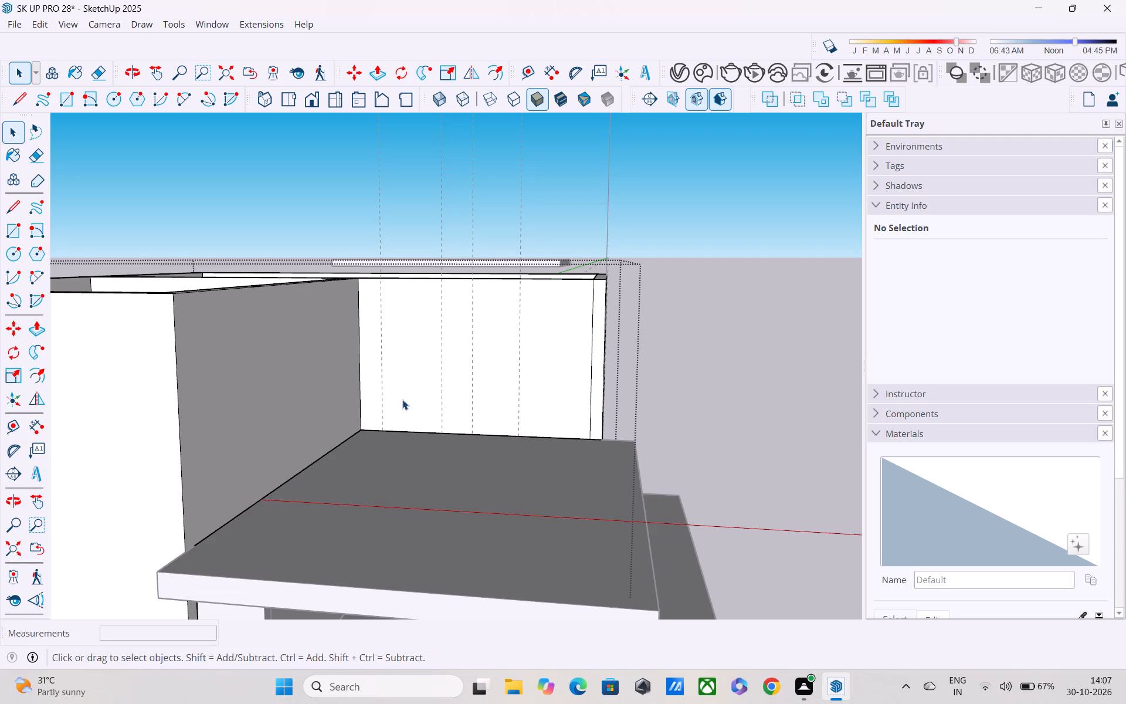
left_click(700, 258)
key("t")
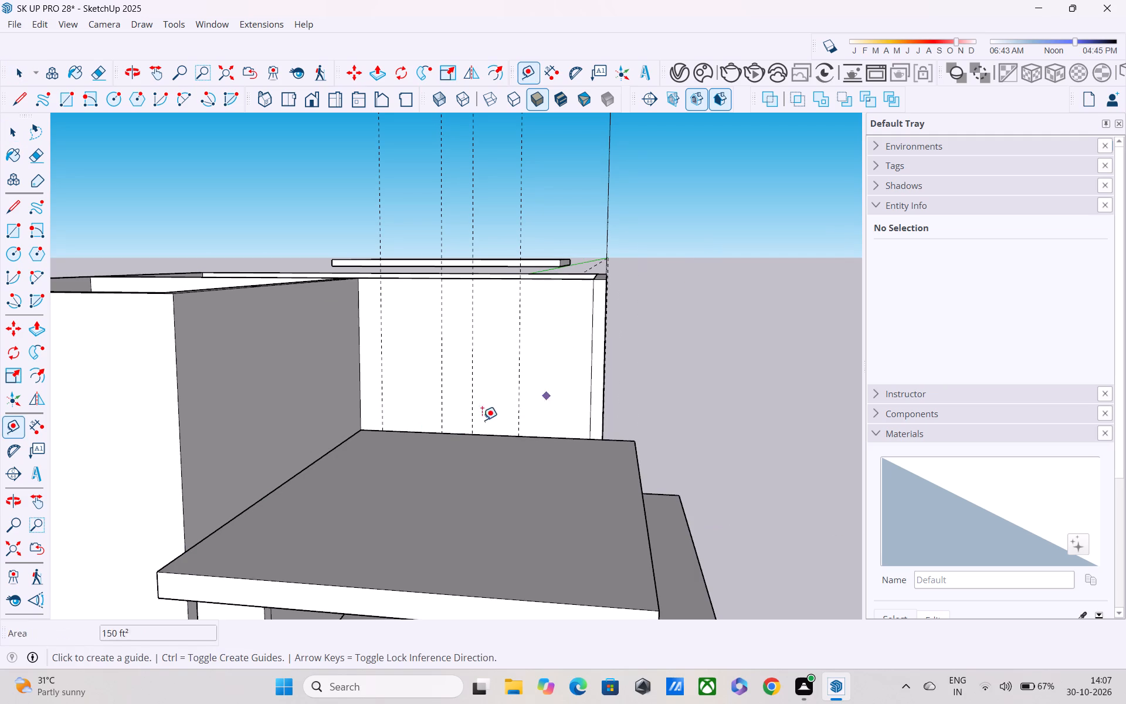
left_click(410, 431)
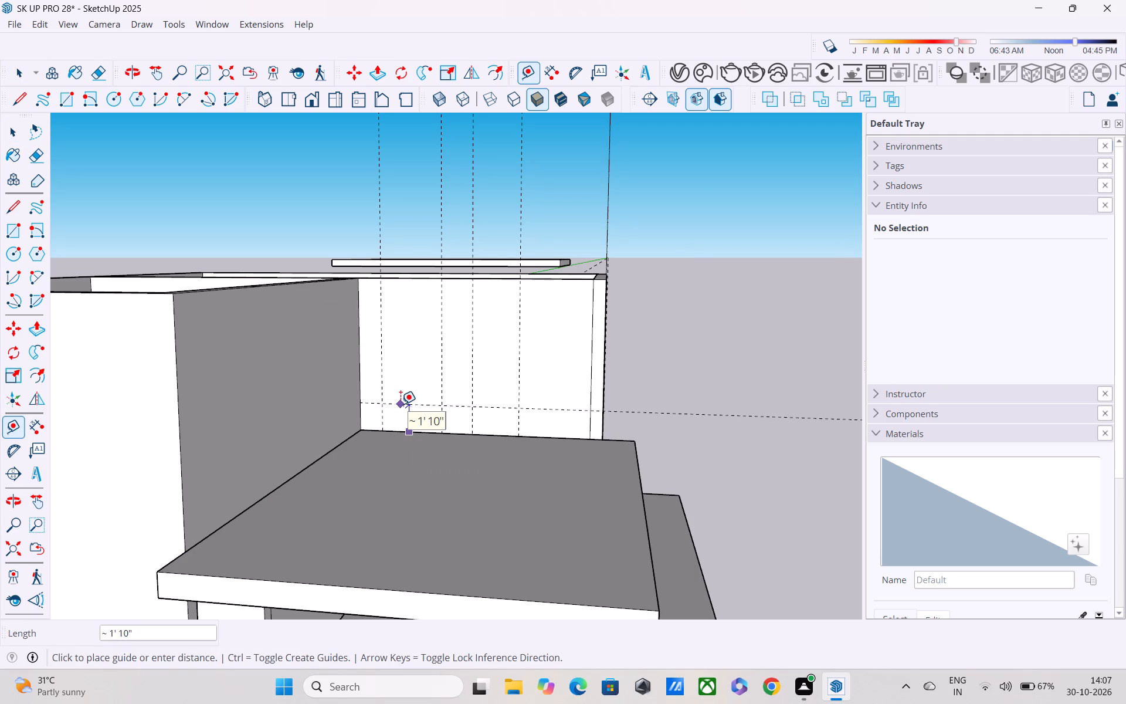
type("6\"")
key("Return")
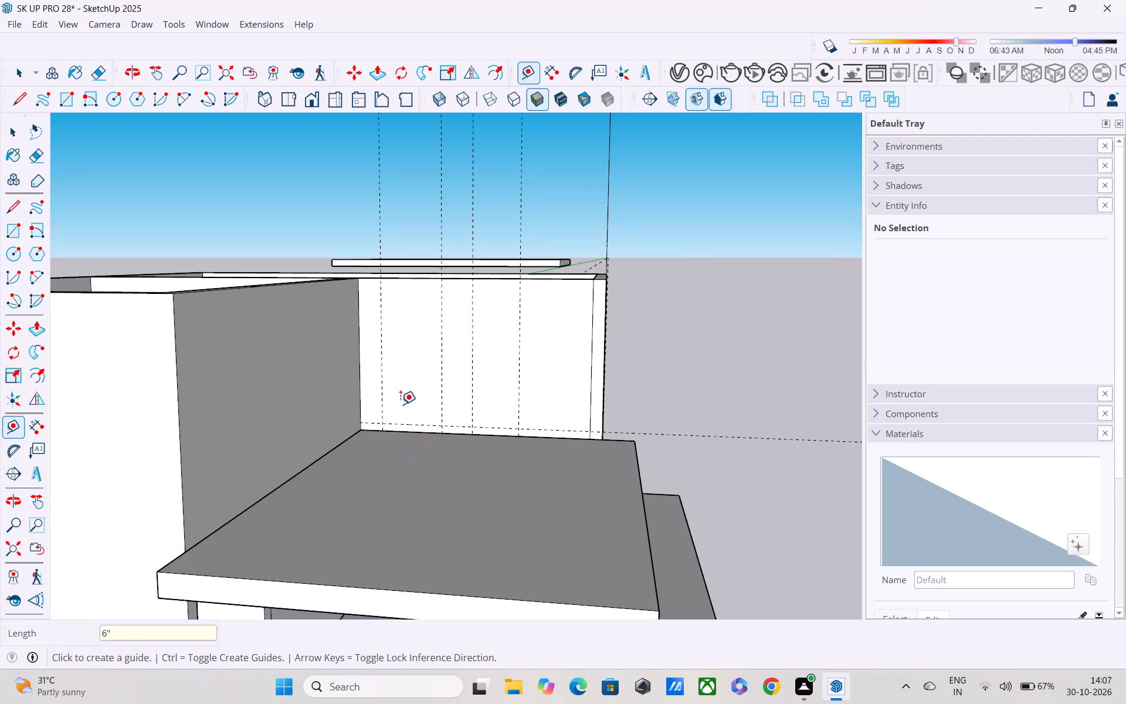
Add two horizontal guides on the upper-floor wall, 7' and 2' above the 6" guide.
left_click(433, 424)
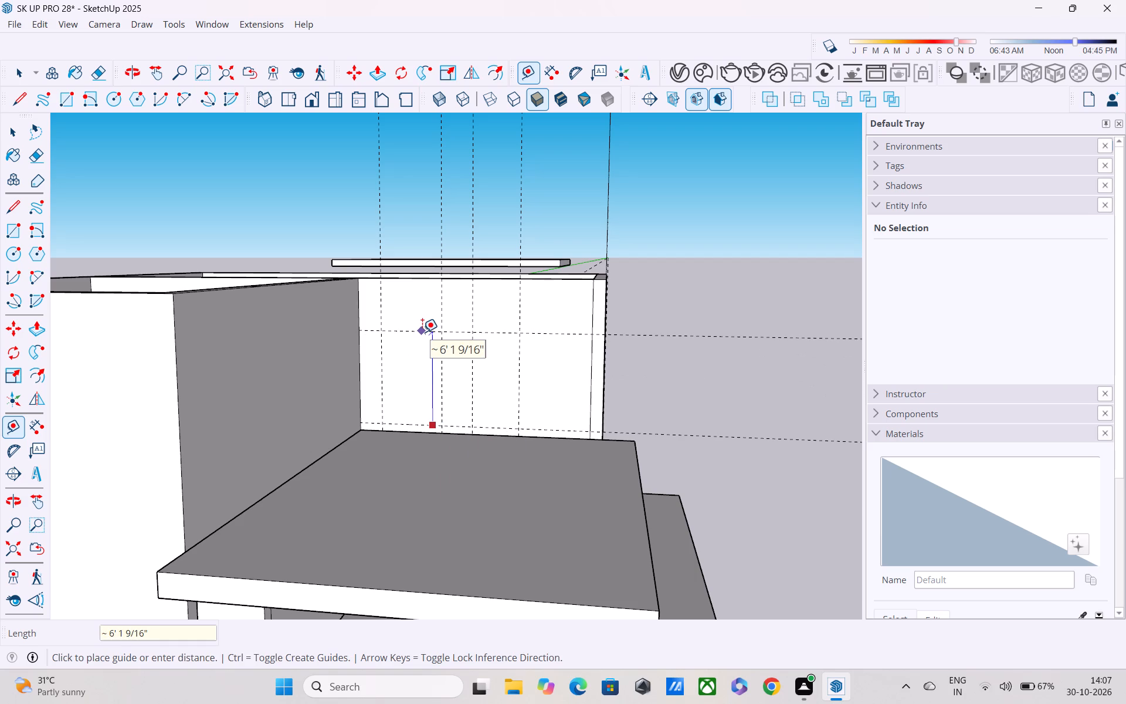
type("7'")
key("Return")
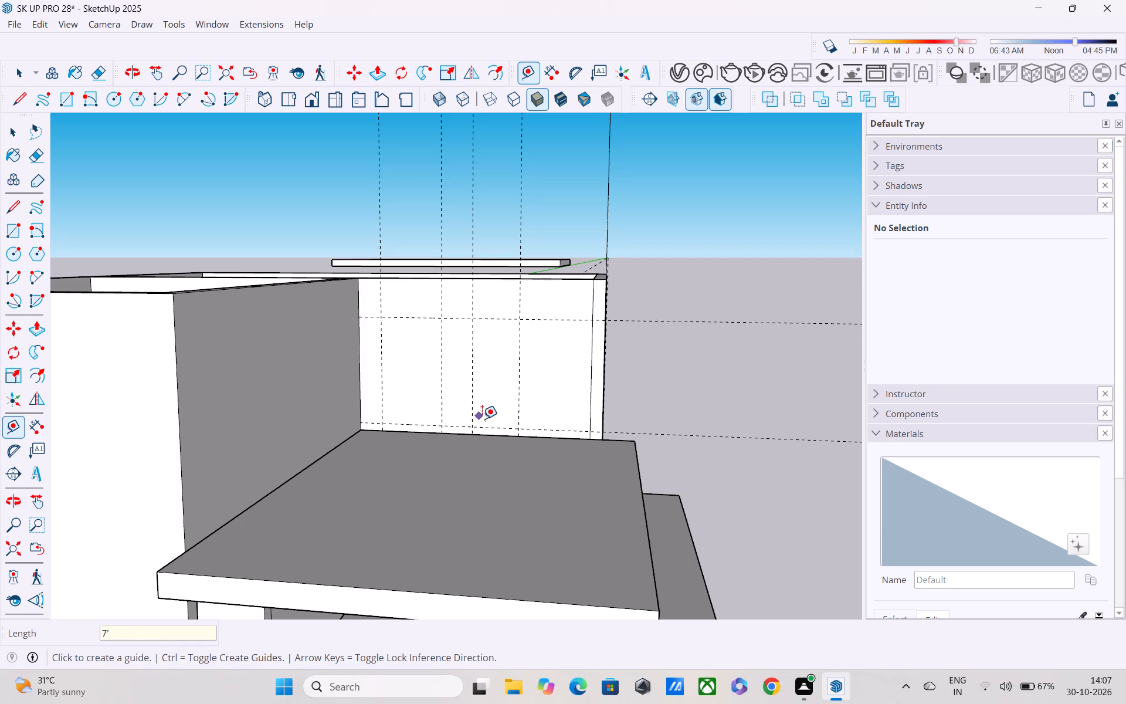
left_click(491, 428)
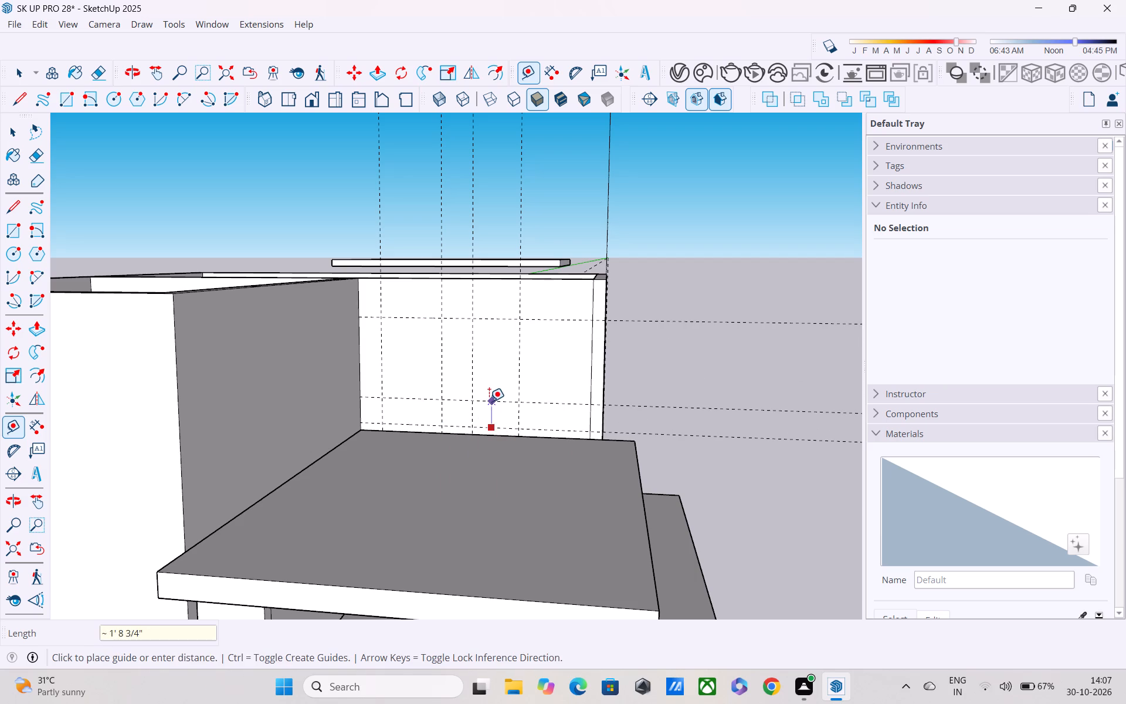
type("2'")
key("Return")
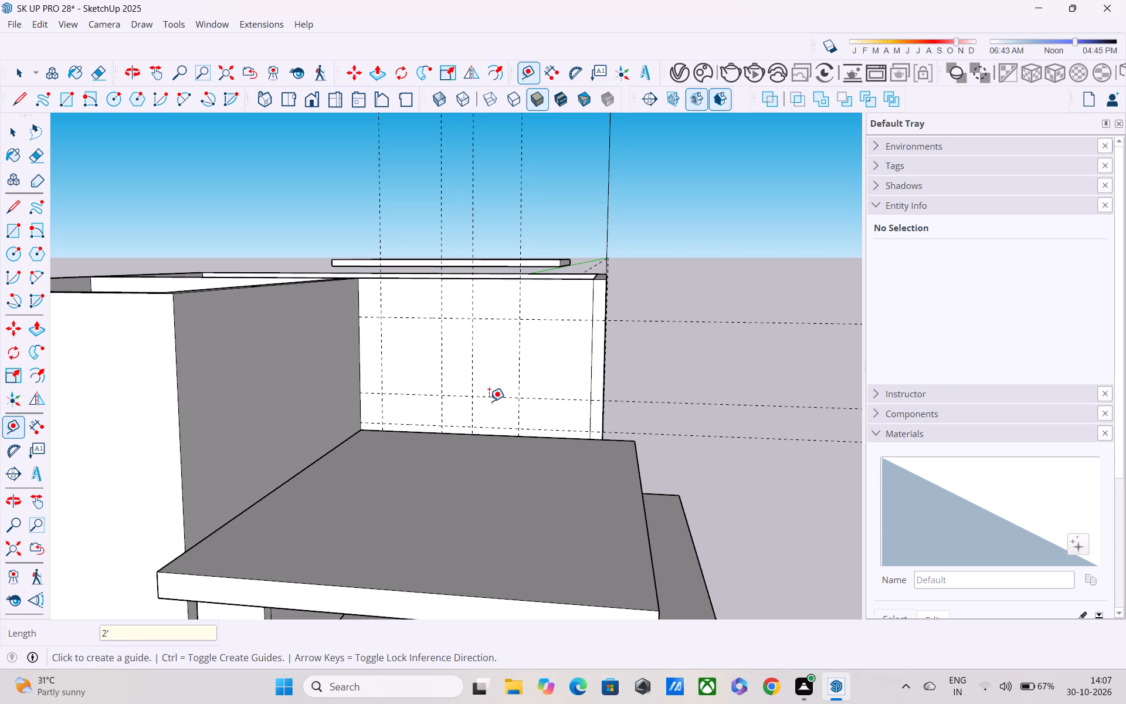
Inside the walls group, draw the upper-floor door rectangle between the guides, about 3' 8" wide and 7' high.
key("r")
key("space")
double_click(432, 346)
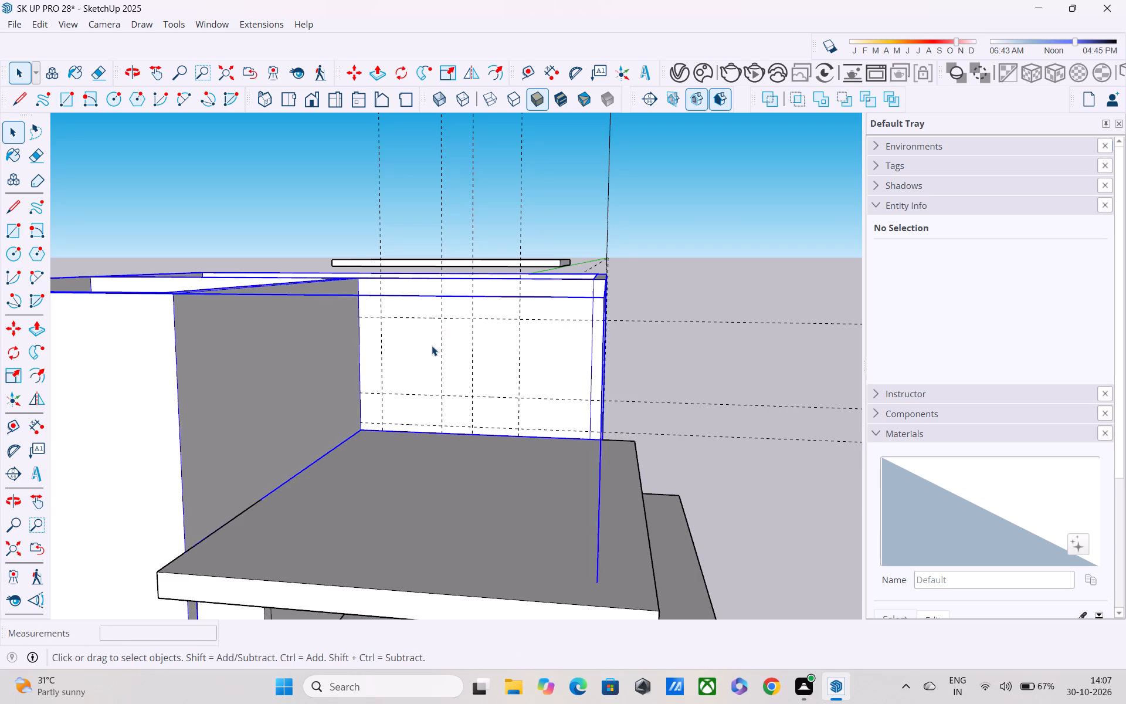
key("r")
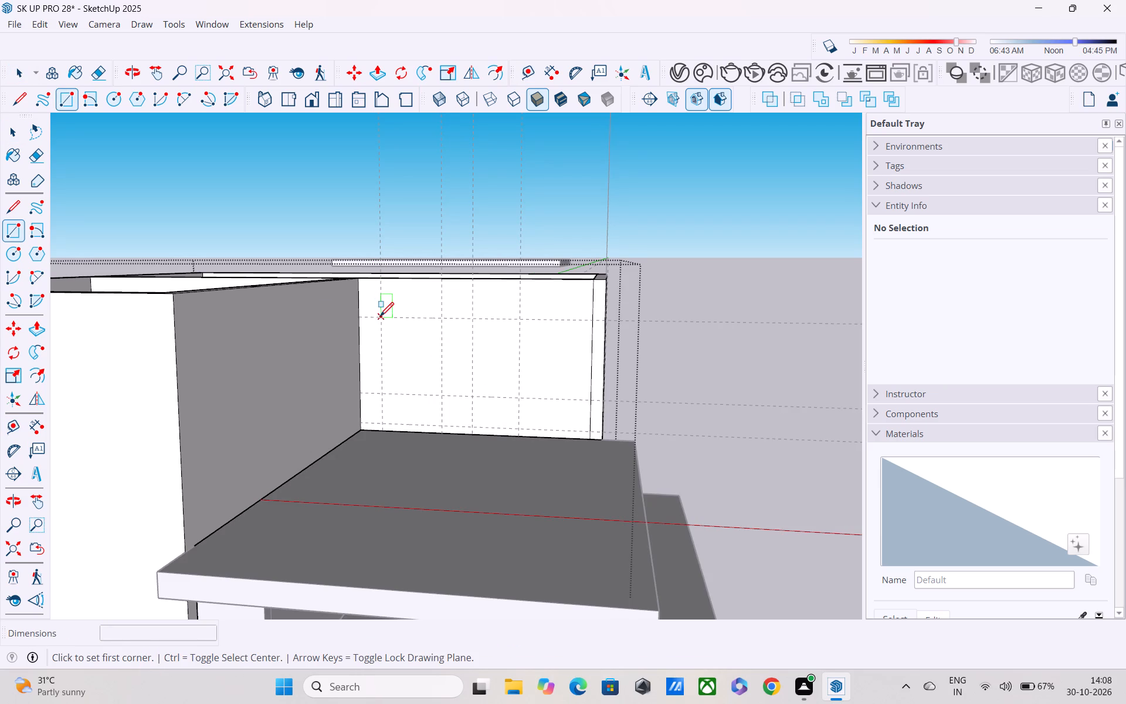
left_click(380, 317)
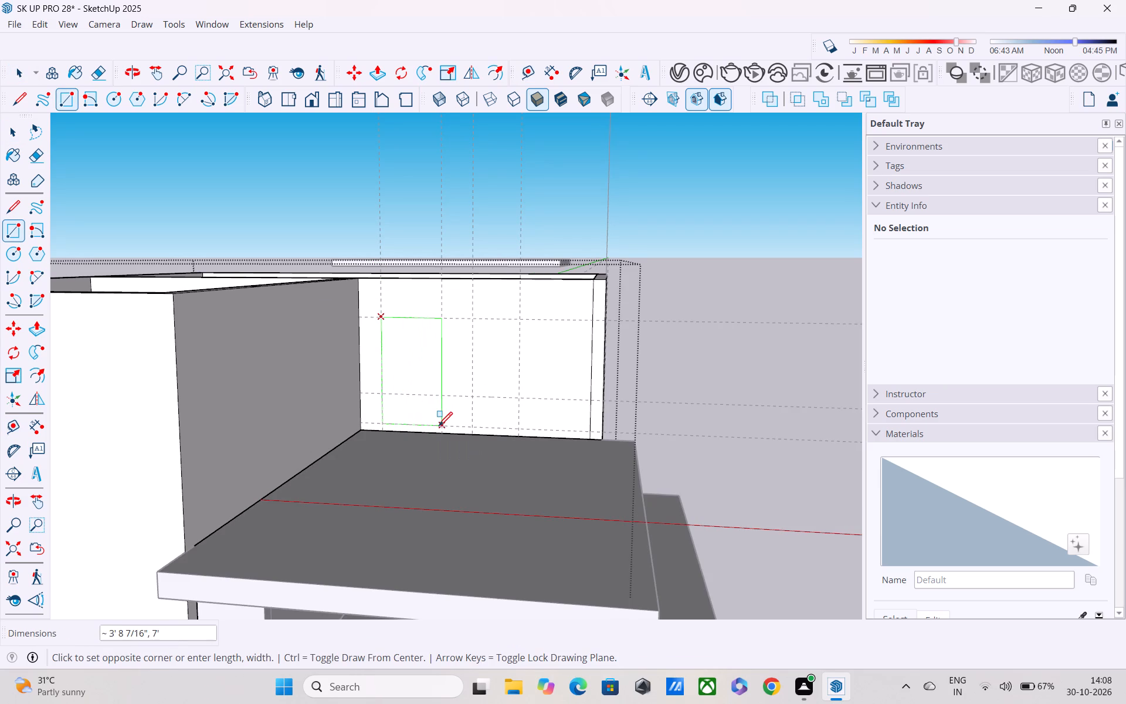
left_click(439, 427)
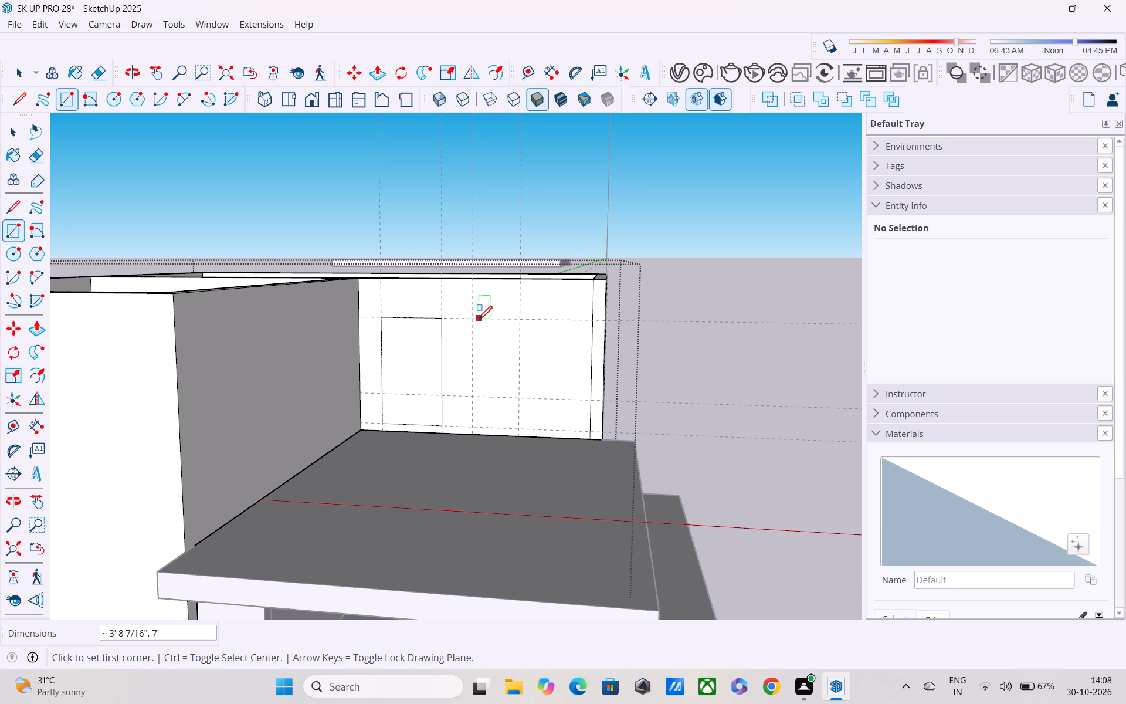
Draw the upper-floor window rectangle beside the door between the guides, 3' wide and 5' high.
left_click(476, 320)
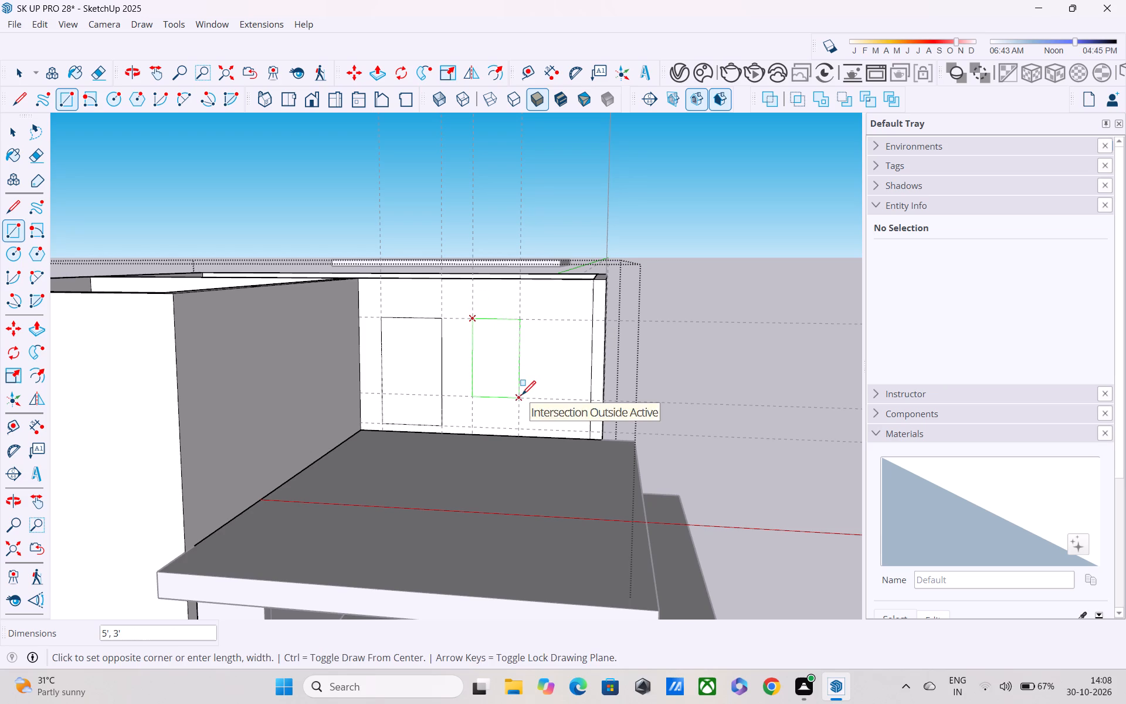
left_click(522, 396)
key("space")
scroll(519, 394, "down", 2)
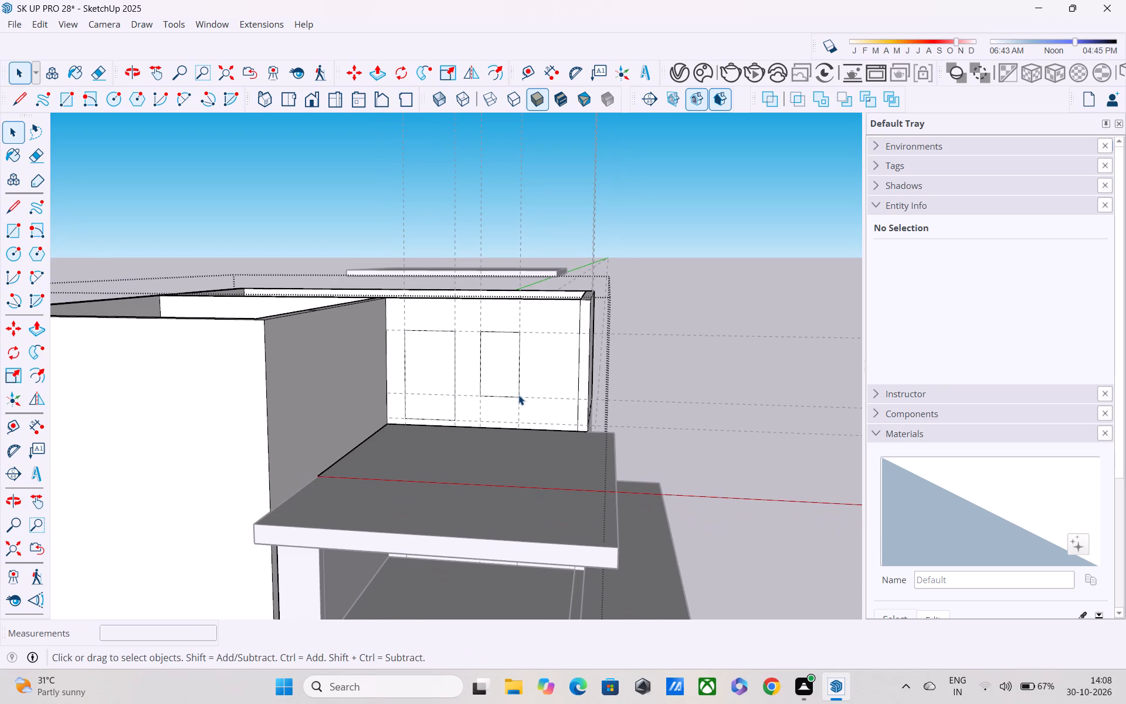
Examine the ground-floor door and window below the terrace as a reference for the upper-floor frames.
scroll(518, 395, "up", 2)
middle_click_drag(484, 374, 402, 330)
scroll(412, 384, "up", 3)
middle_click_drag(409, 446, 381, 356)
scroll(381, 356, "up", 1)
scroll(381, 368, "down", 3)
middle_click_drag(382, 374, 380, 259)
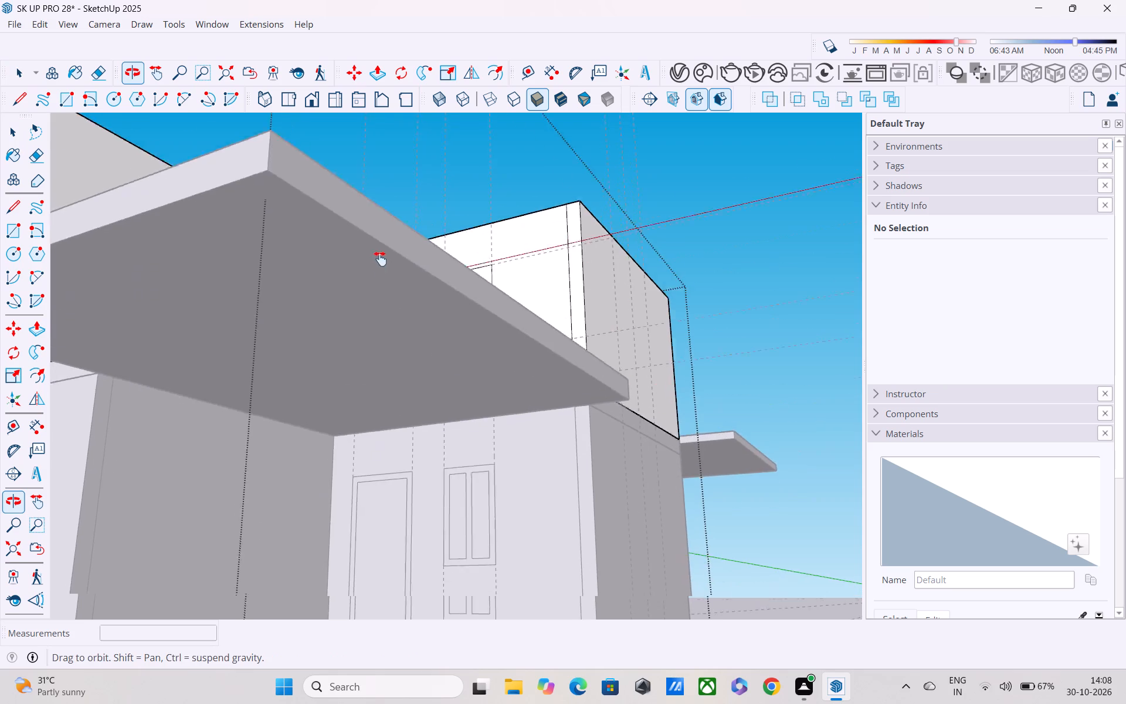
middle_click_drag(380, 259, 378, 237)
scroll(381, 324, "up", 2)
scroll(381, 324, "down", 1)
middle_click_drag(381, 324, 381, 255)
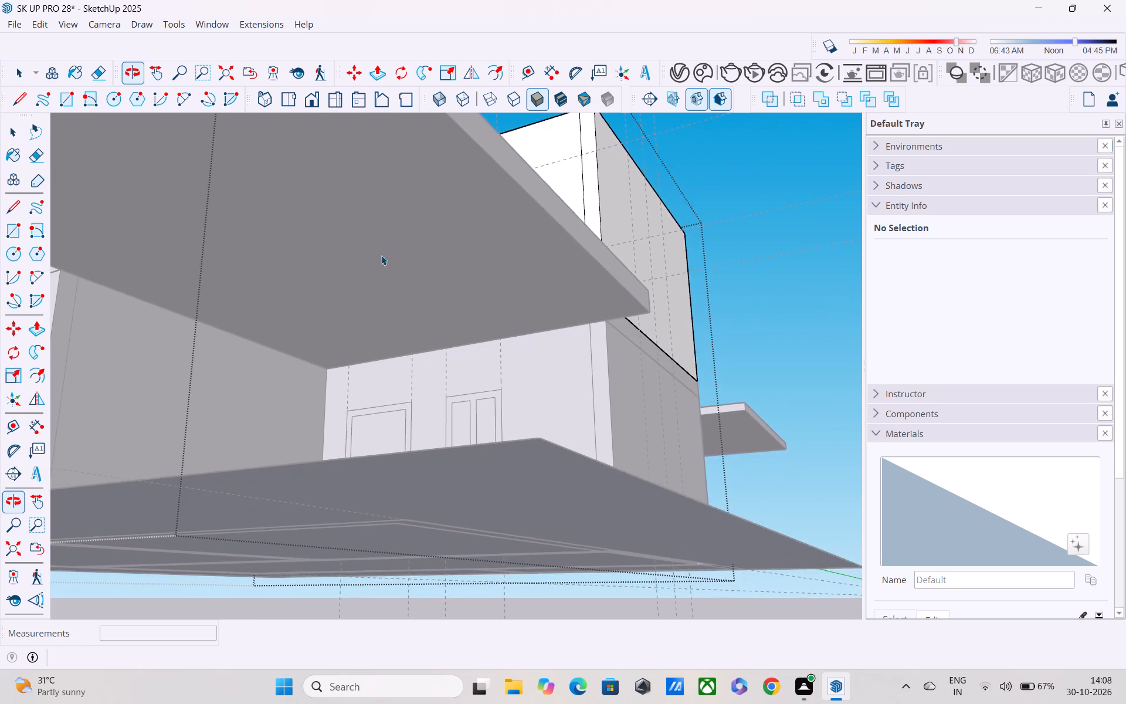
scroll(379, 282, "up", 4)
middle_click_drag(373, 314, 363, 175, "shift")
scroll(364, 319, "down", 1, "shift")
scroll(359, 313, "down", 7)
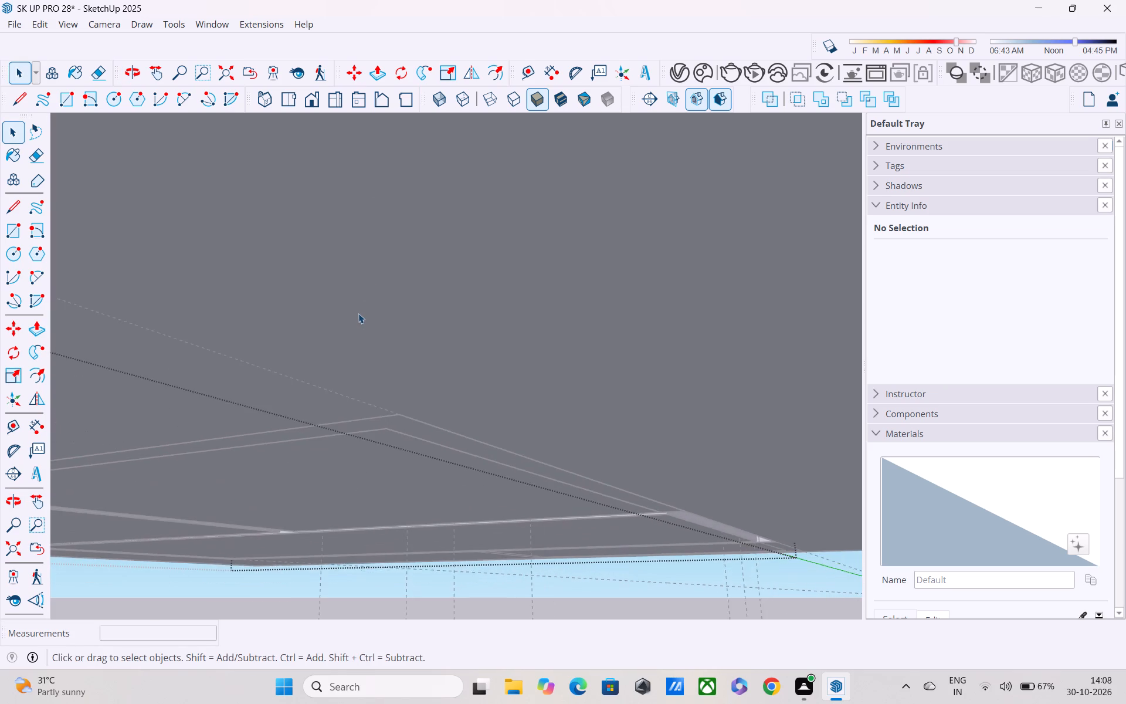
scroll(358, 313, "down", 3)
middle_click_drag(353, 312, 358, 627, "shift")
middle_click_drag(357, 195, 386, 624, "shift")
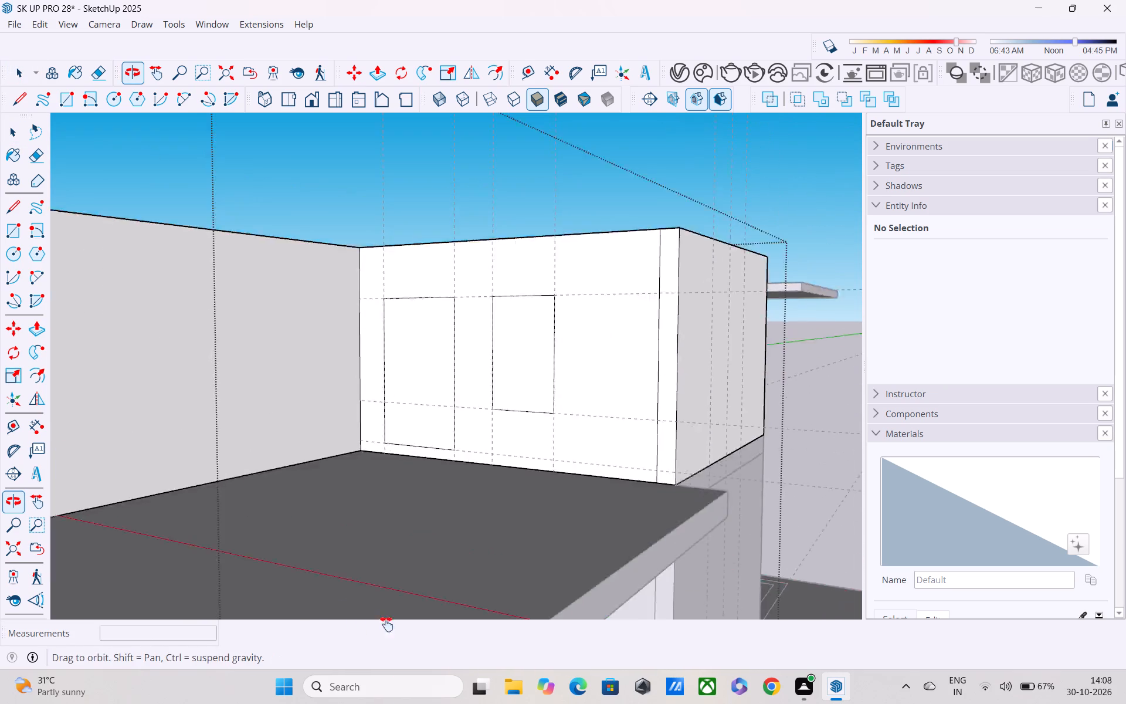
middle_click_drag(386, 624, 389, 700, "shift")
middle_click_drag(409, 580, 407, 441, "shift")
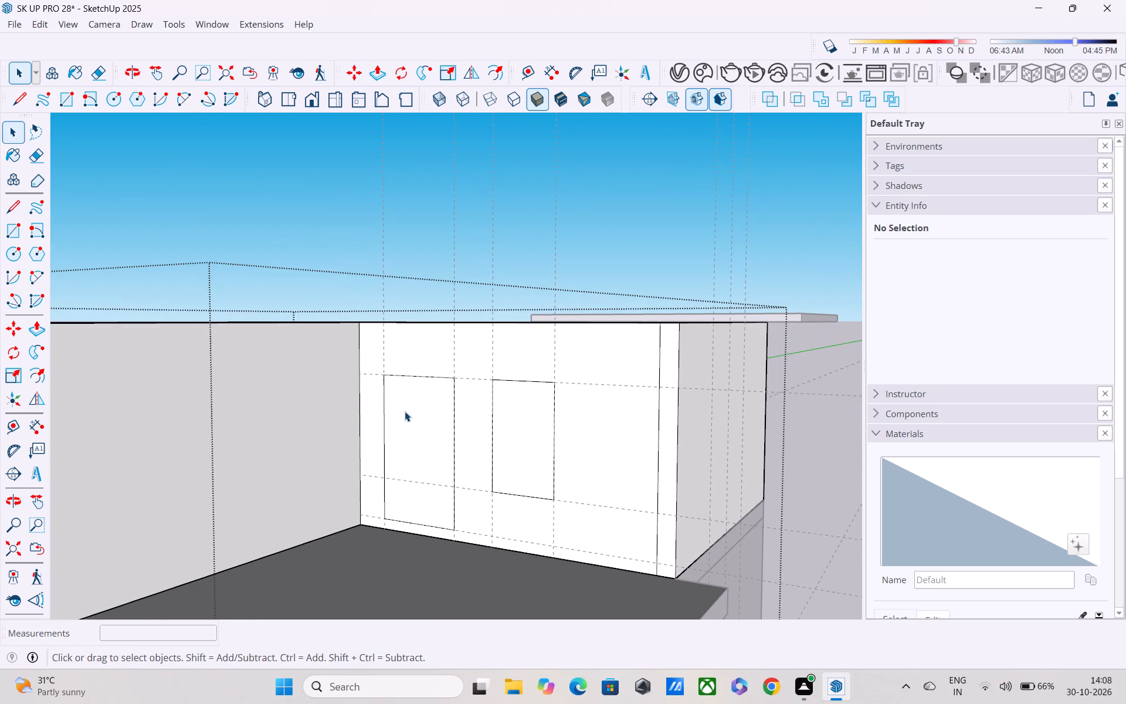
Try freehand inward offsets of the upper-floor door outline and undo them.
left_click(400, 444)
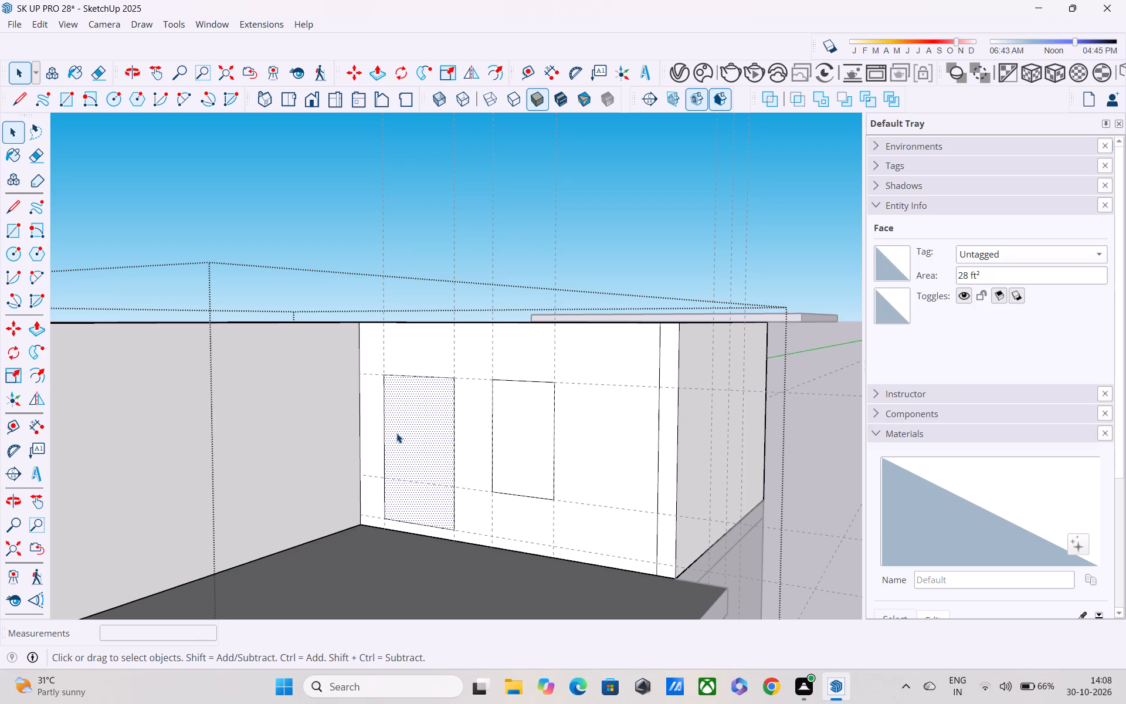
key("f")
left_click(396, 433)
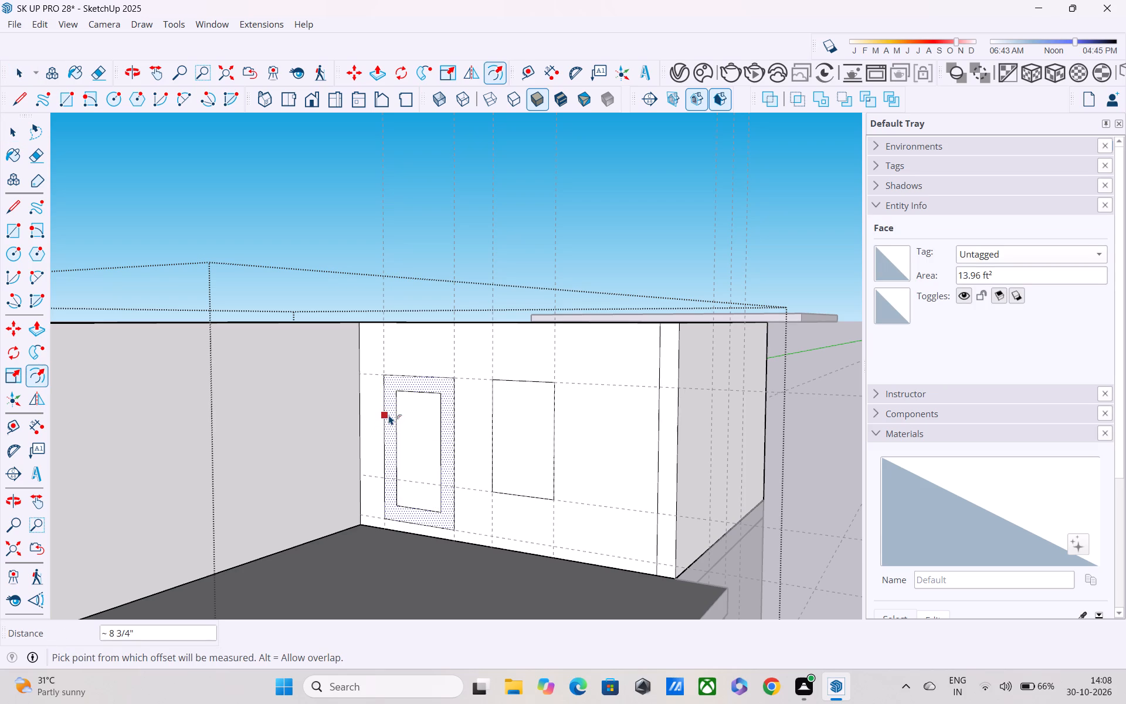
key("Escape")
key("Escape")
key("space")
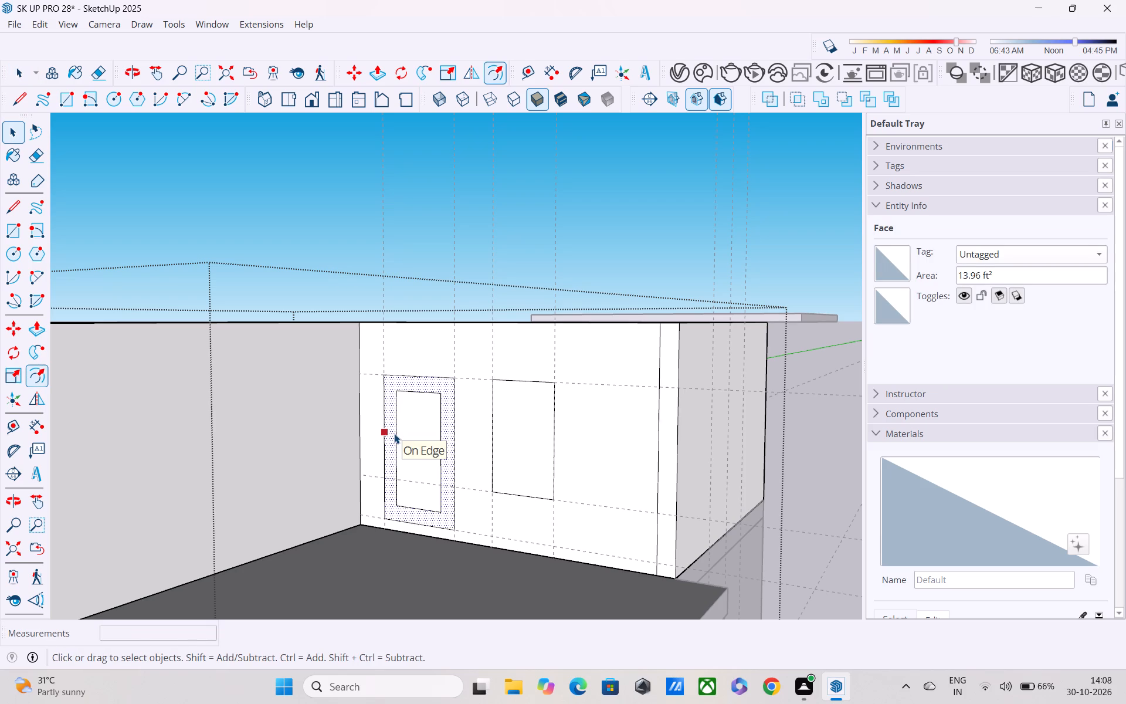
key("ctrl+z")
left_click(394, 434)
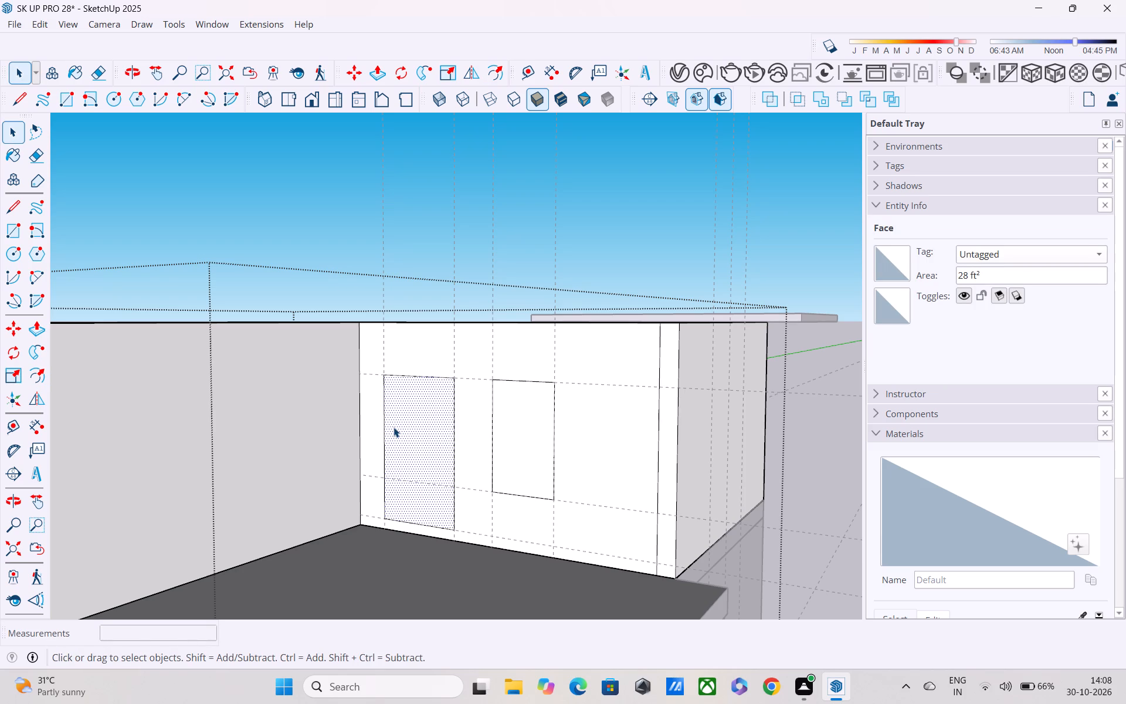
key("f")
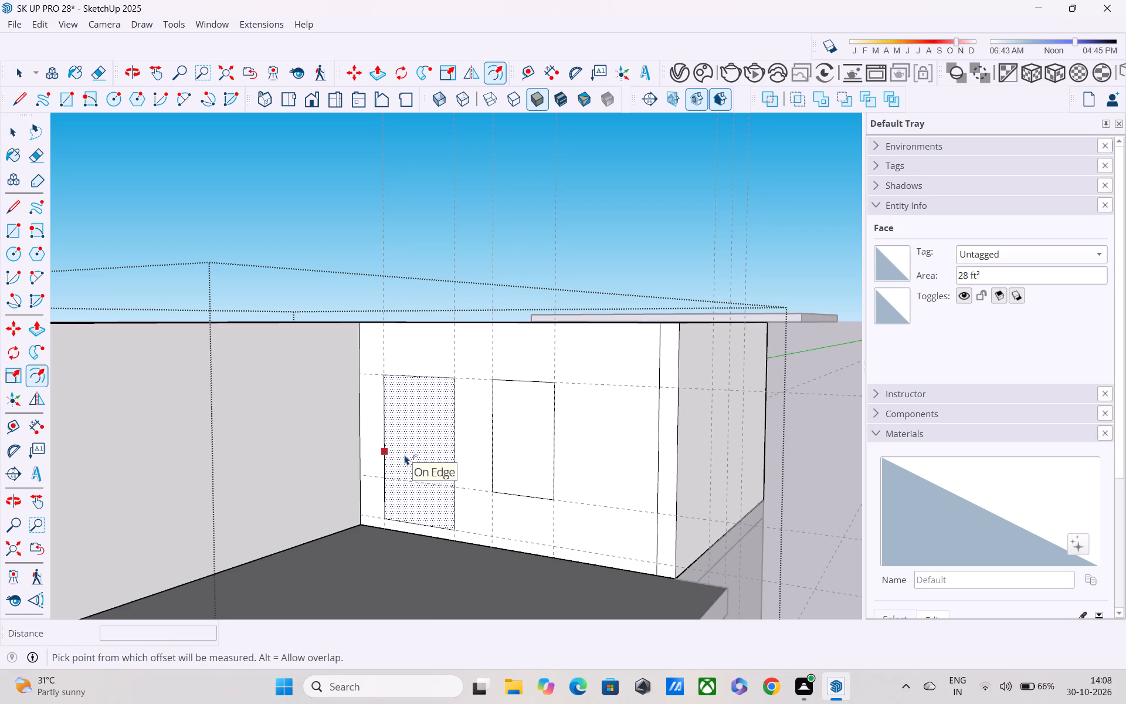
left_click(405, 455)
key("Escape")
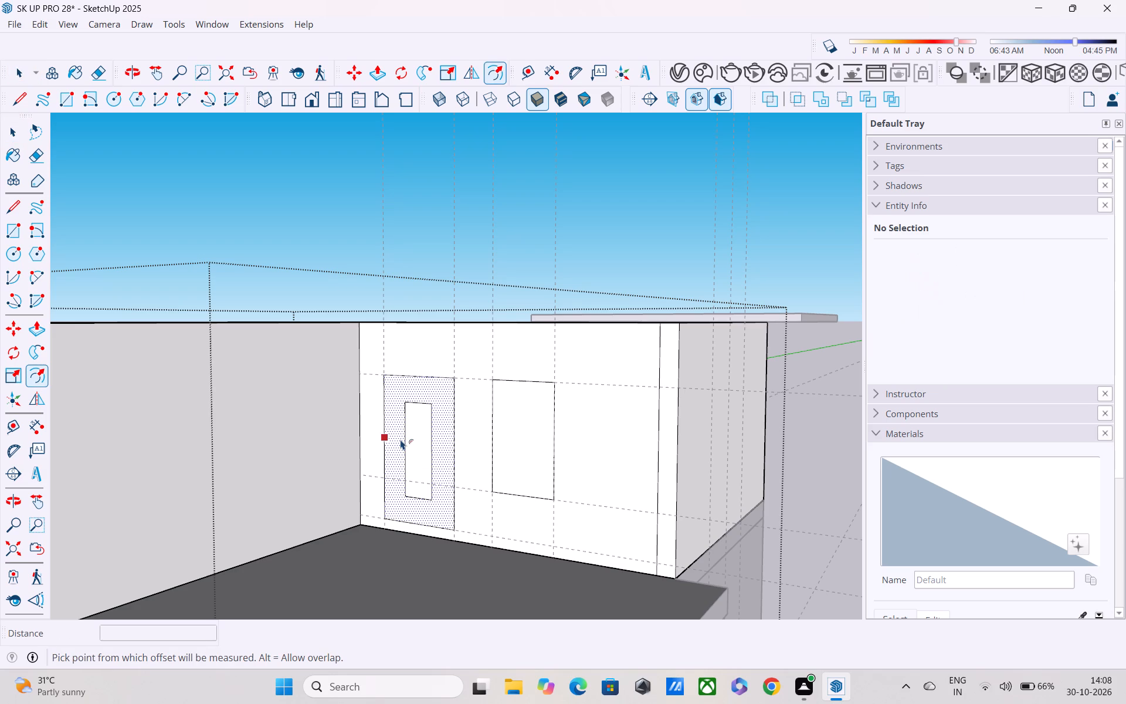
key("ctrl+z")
Offset the upper-floor door and window outlines inward by 4" to form their frames.
left_click(401, 445)
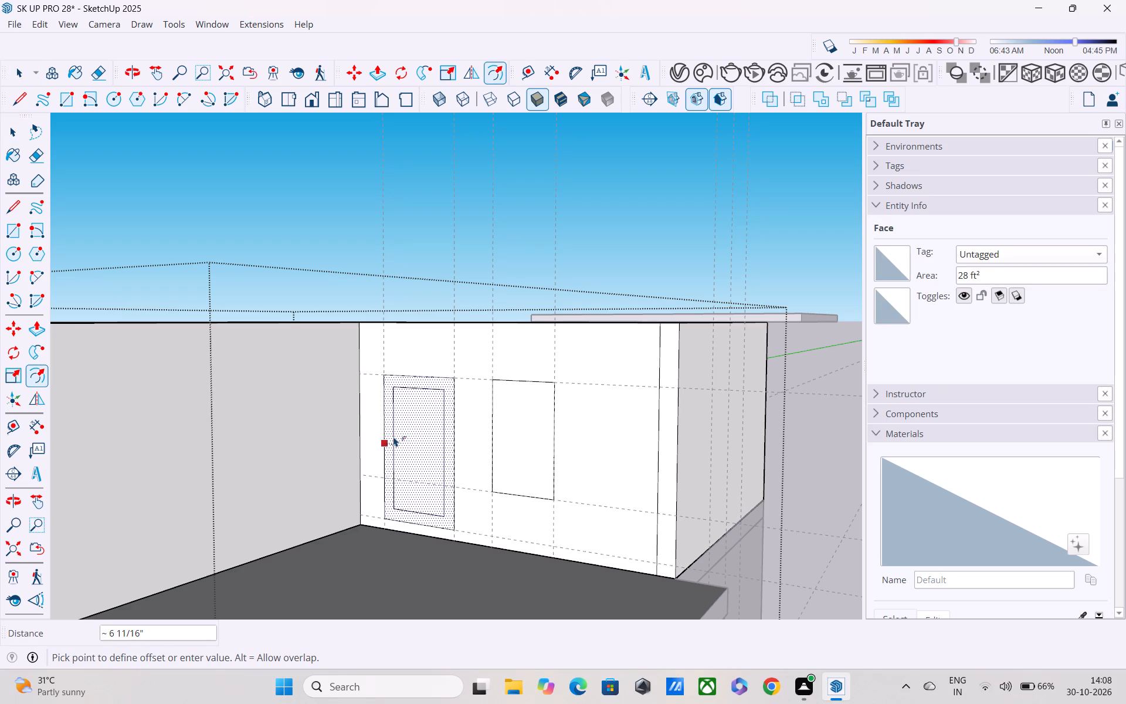
type("4\"")
key("Return")
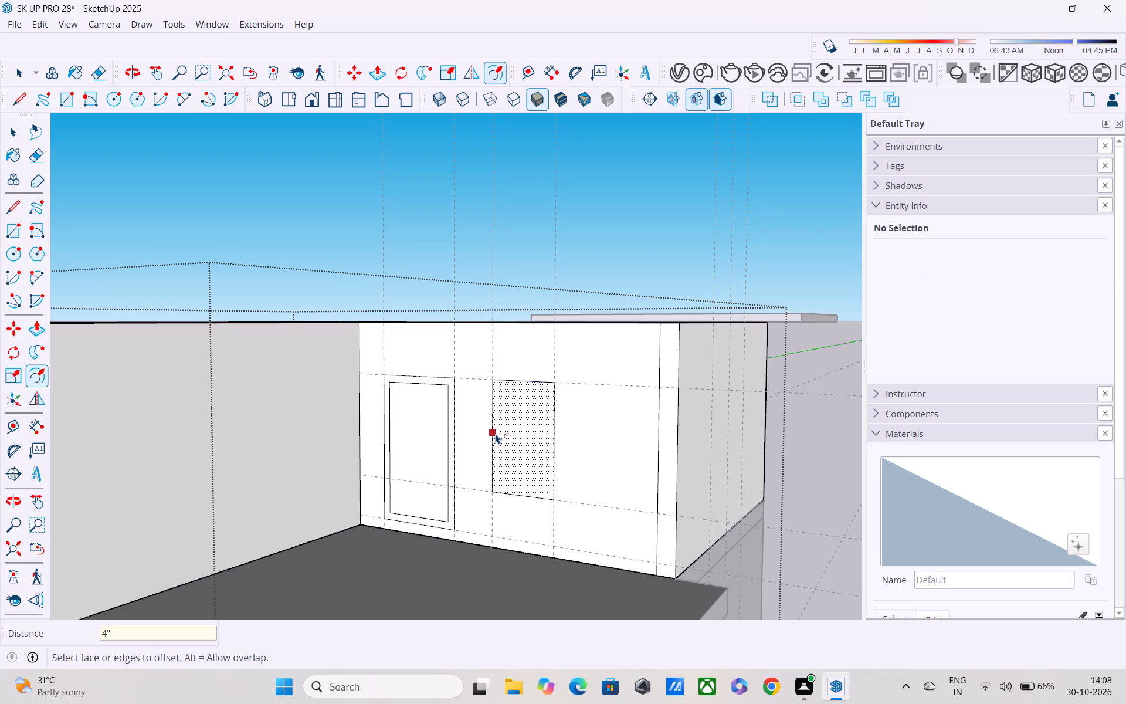
left_click(500, 435)
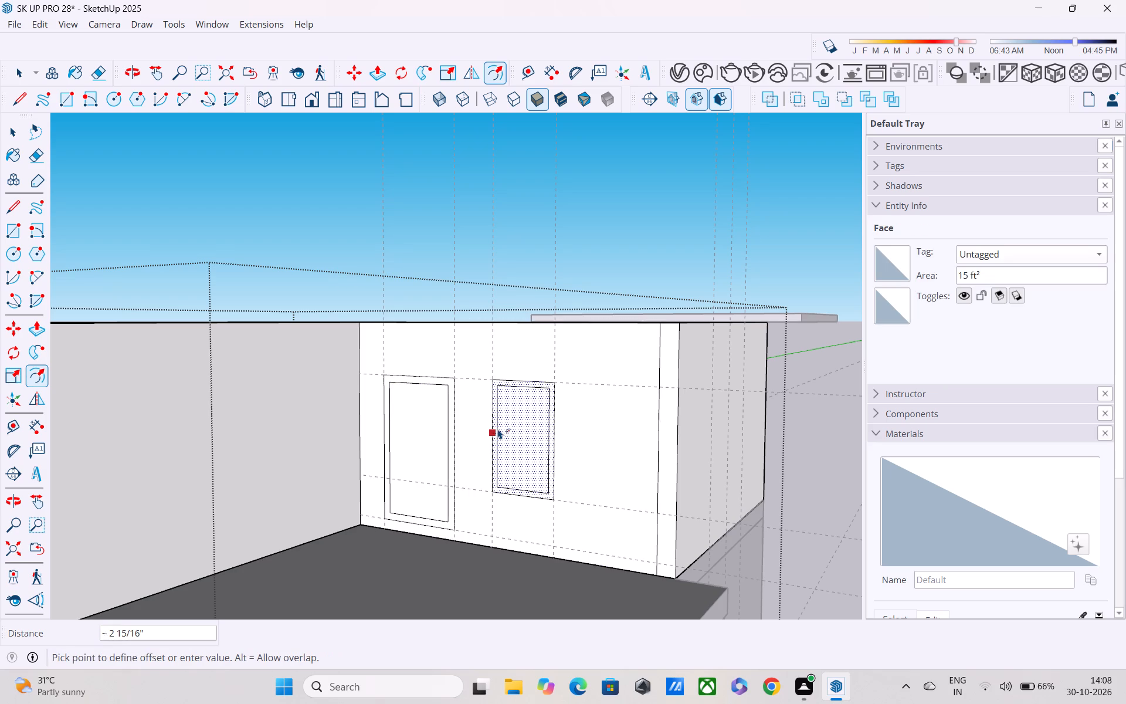
type("4\"")
key("Return")
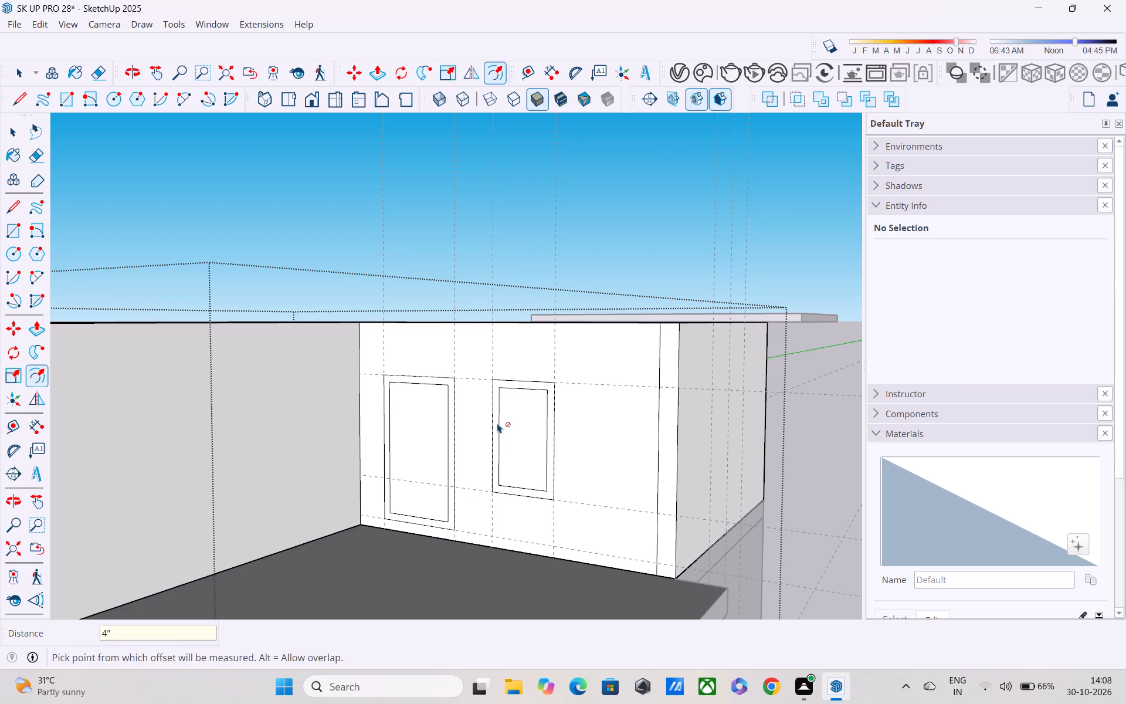
Draw a vertical centre line in the upper-floor window from the inner frame's top edge midpoint to its bottom edge.
scroll(497, 420, "up", 1)
key("l")
scroll(524, 397, "up", 3)
left_click(529, 383)
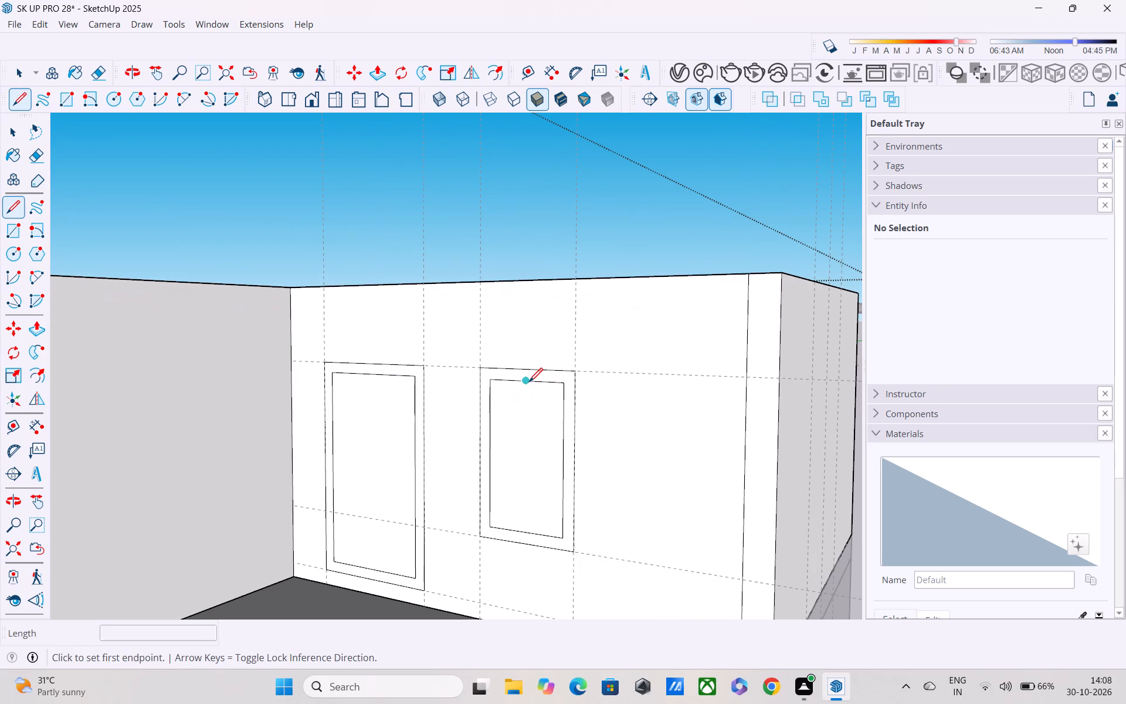
left_click(524, 533)
key("space")
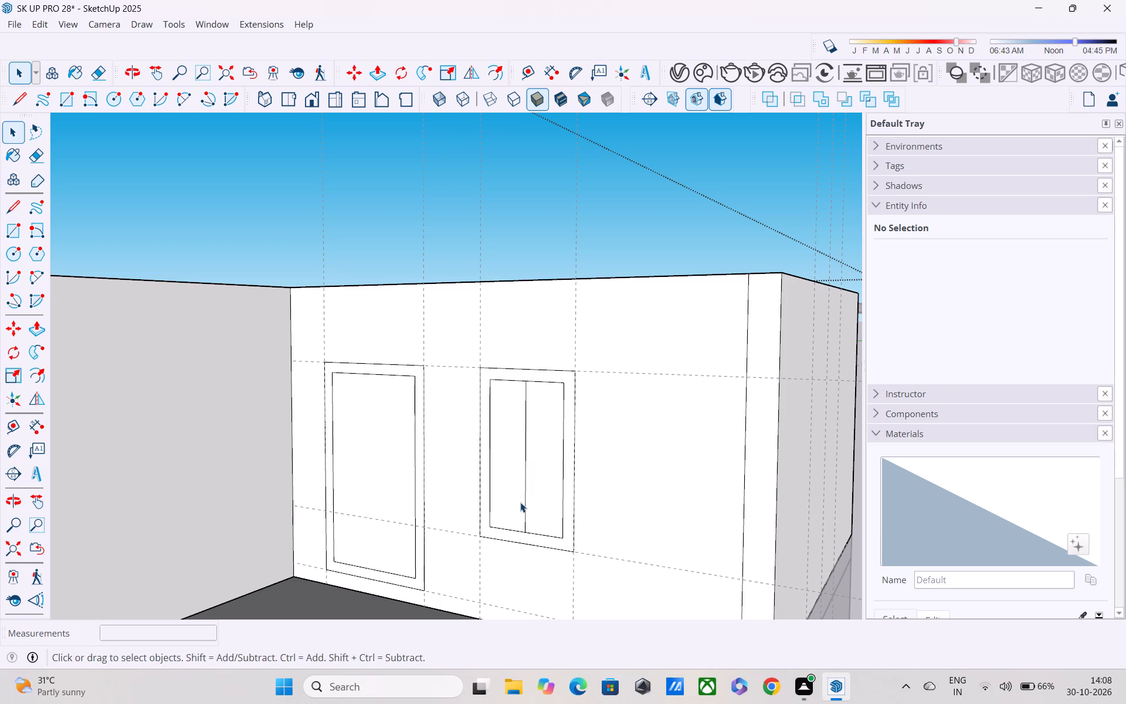
Copy the window's vertical centre line 2" to each side to outline a 4" wide mullion.
left_click(524, 432)
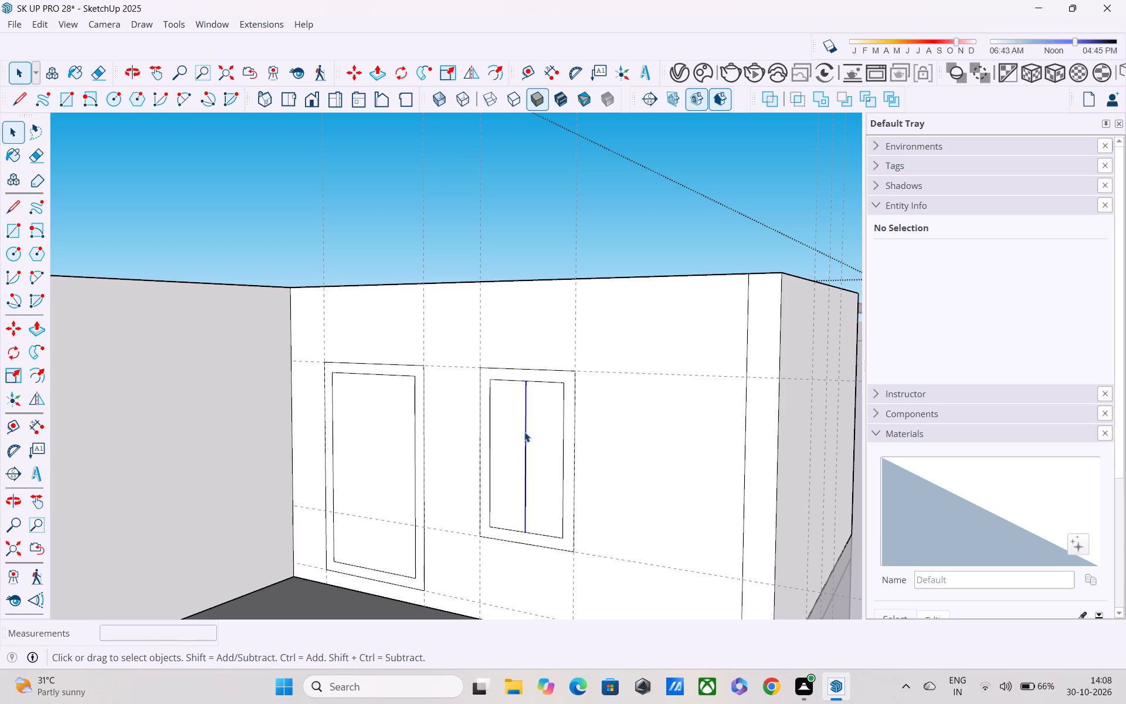
key("m")
left_click(525, 530)
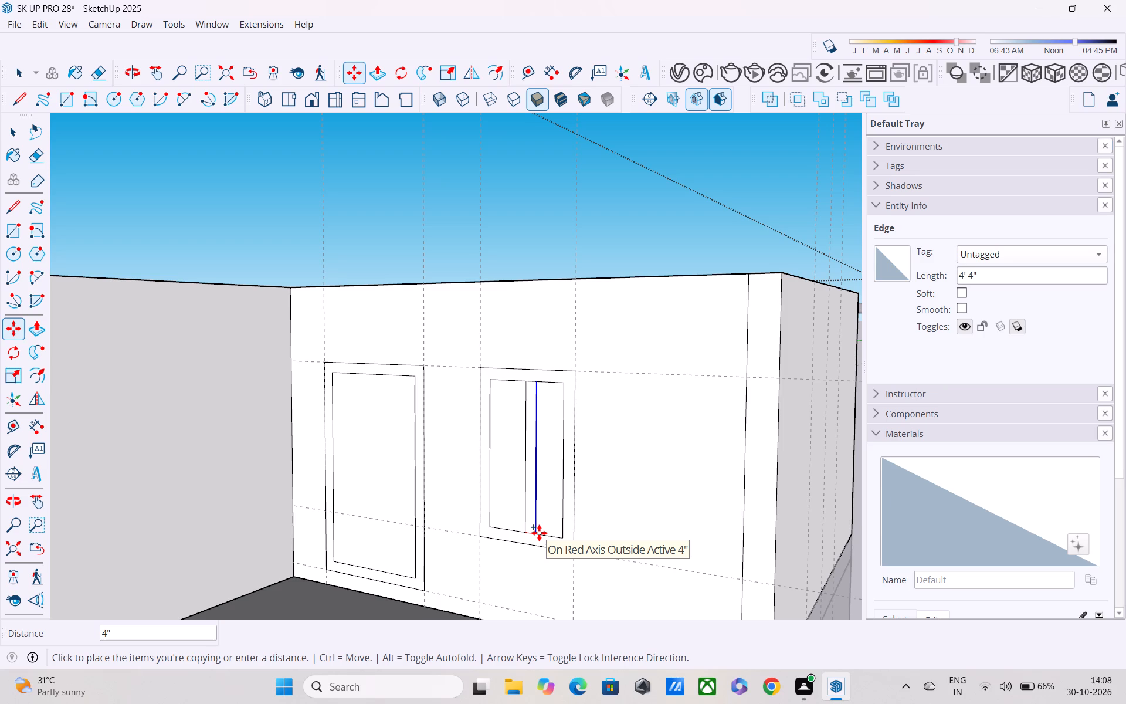
type("2\"")
key("Return")
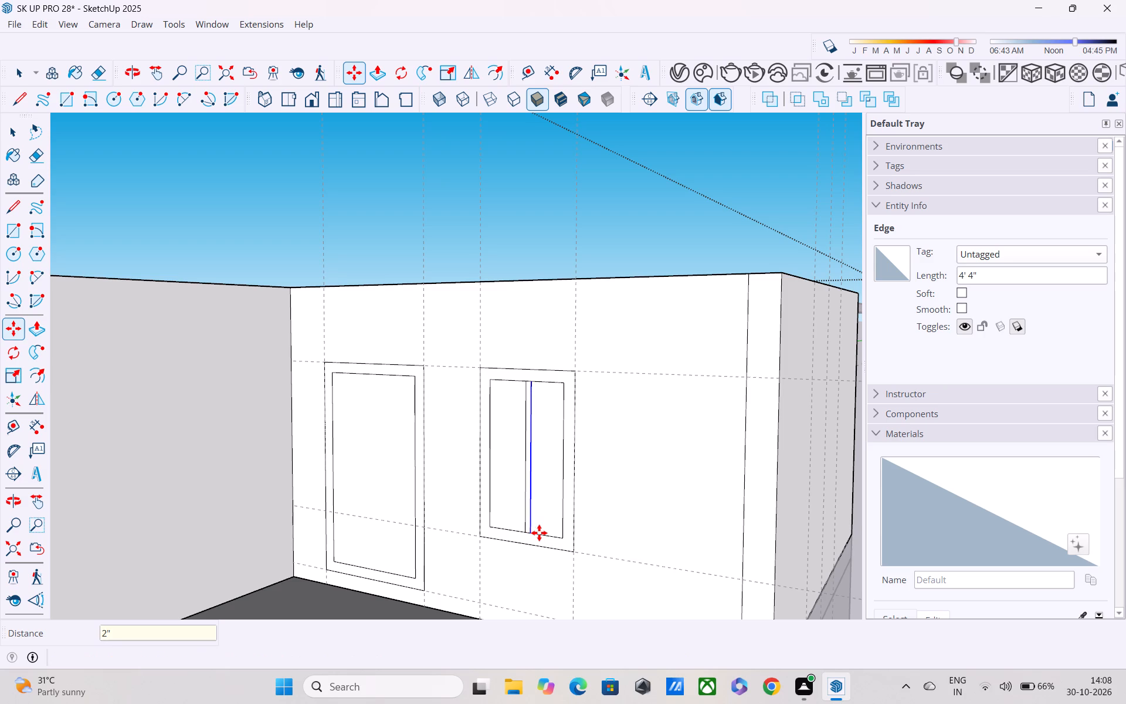
scroll(536, 530, "up", 2)
key("space")
left_click(527, 475)
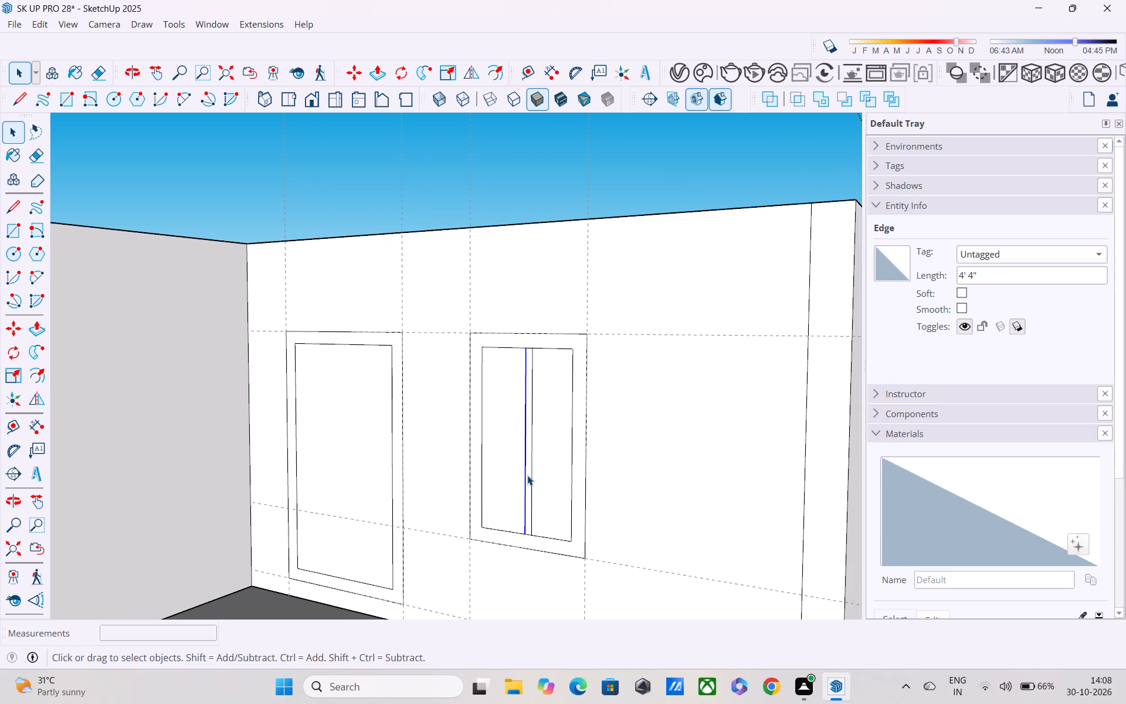
key("m")
scroll(507, 548, "up", 4)
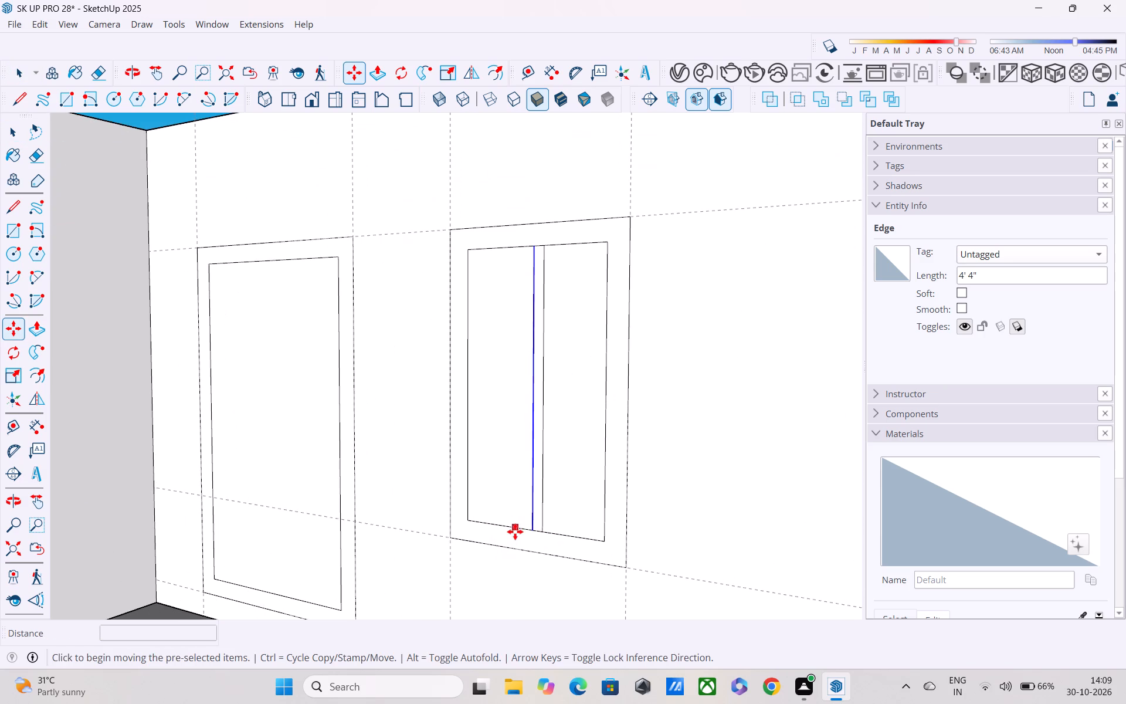
left_click(534, 530)
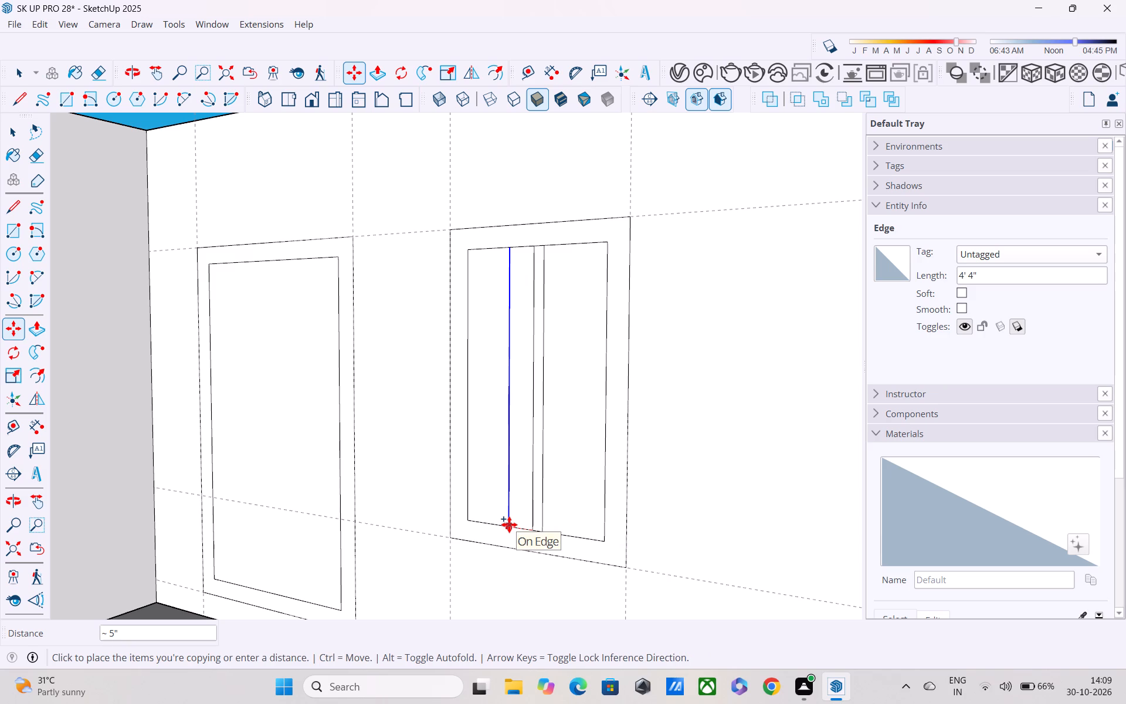
type("2\"")
key("Return")
key("space")
Delete the original centre line between the two mullion lines of the upper-floor window.
scroll(510, 513, "up", 3)
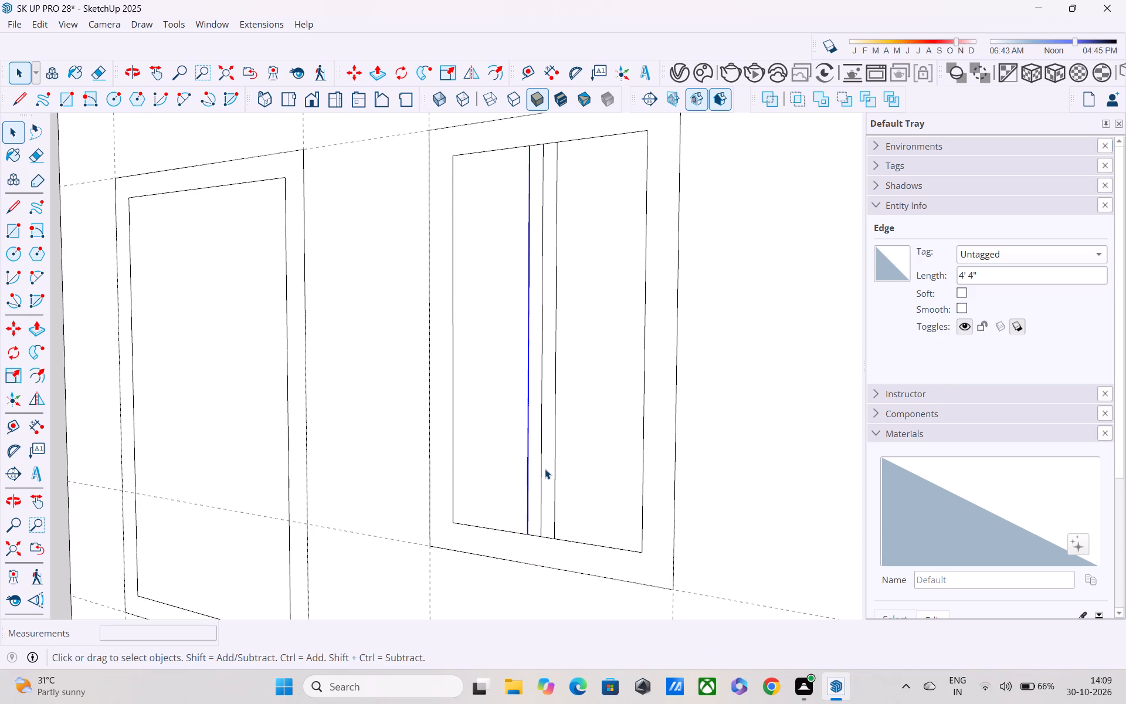
left_click(542, 466)
key("m")
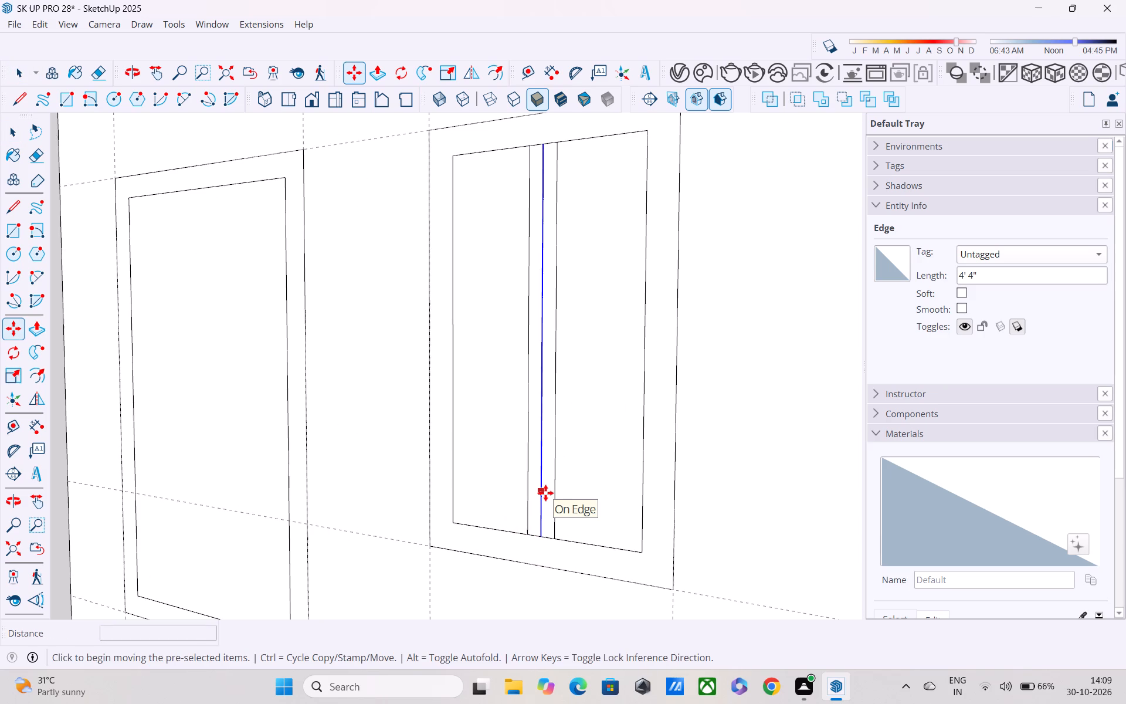
key("Delete")
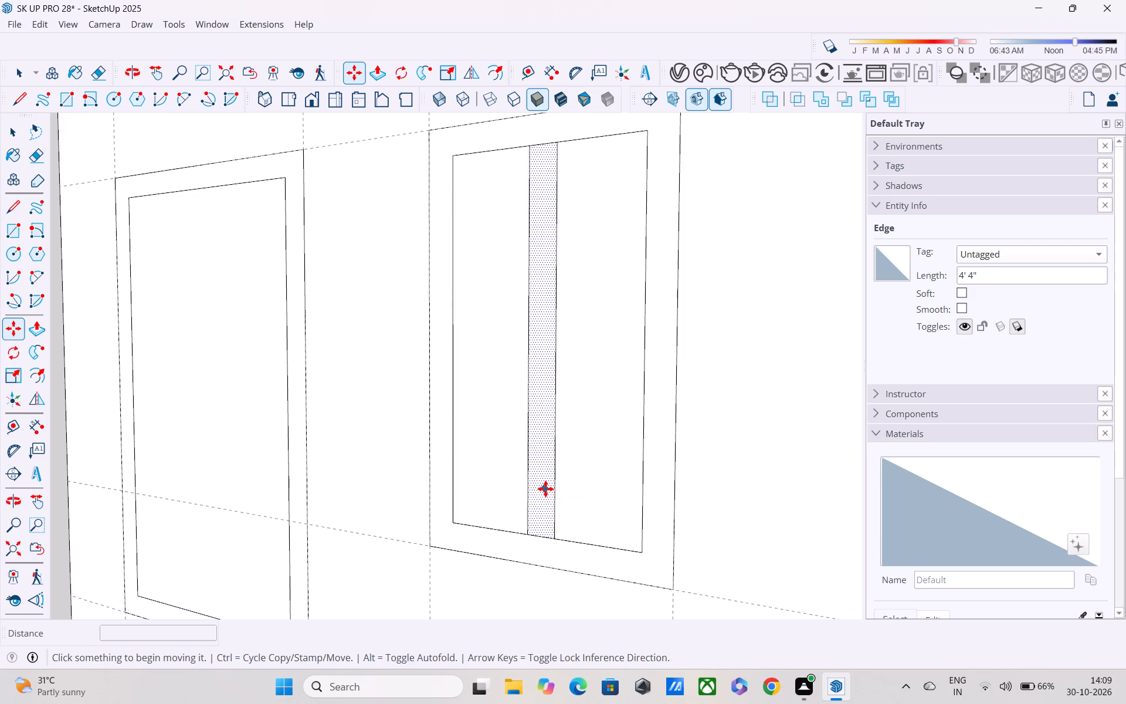
Erase the short inner-frame edges at the mullion's top and bottom so it joins the window frame.
scroll(545, 489, "down", 4)
key("e")
scroll(546, 451, "up", 4)
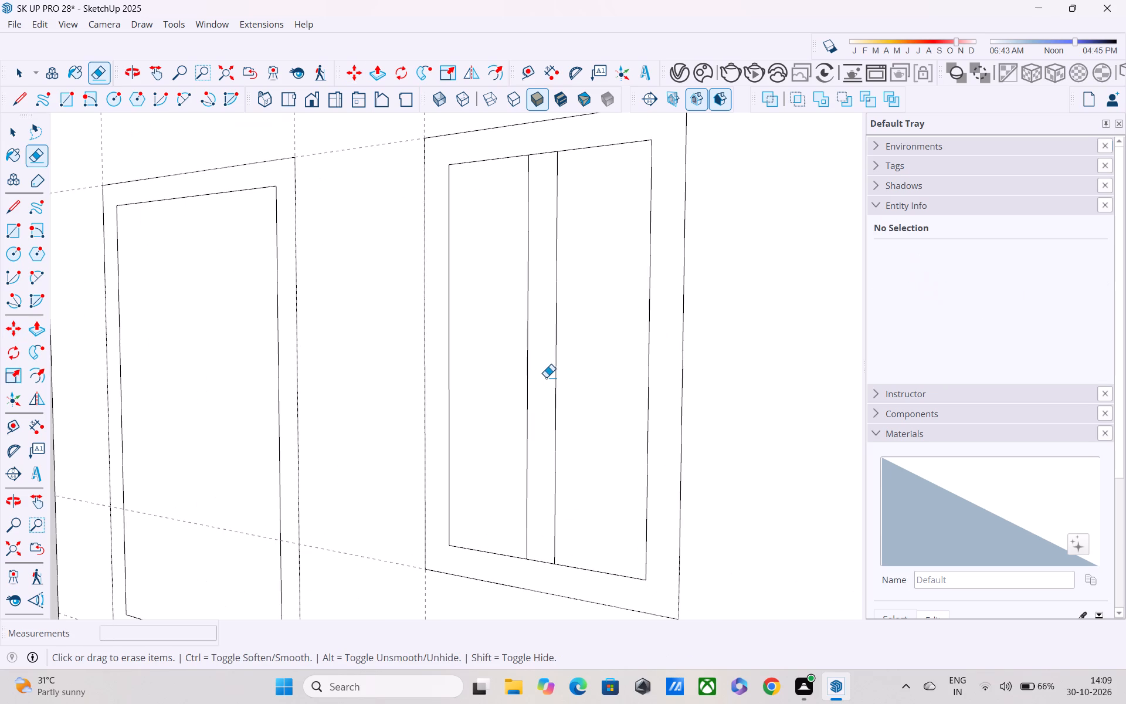
middle_click_drag(546, 377, 600, 563, "shift")
scroll(597, 404, "up", 4)
left_click_drag(591, 298, 595, 344)
middle_click_drag(596, 351, 596, 225, "shift")
scroll(596, 238, "down", 4)
middle_click_drag(646, 675, 560, 476, "shift")
middle_click_drag(564, 501, 564, 269)
scroll(564, 269, "up", 1, "shift")
scroll(573, 395, "up", 3)
left_click_drag(598, 392, 603, 440)
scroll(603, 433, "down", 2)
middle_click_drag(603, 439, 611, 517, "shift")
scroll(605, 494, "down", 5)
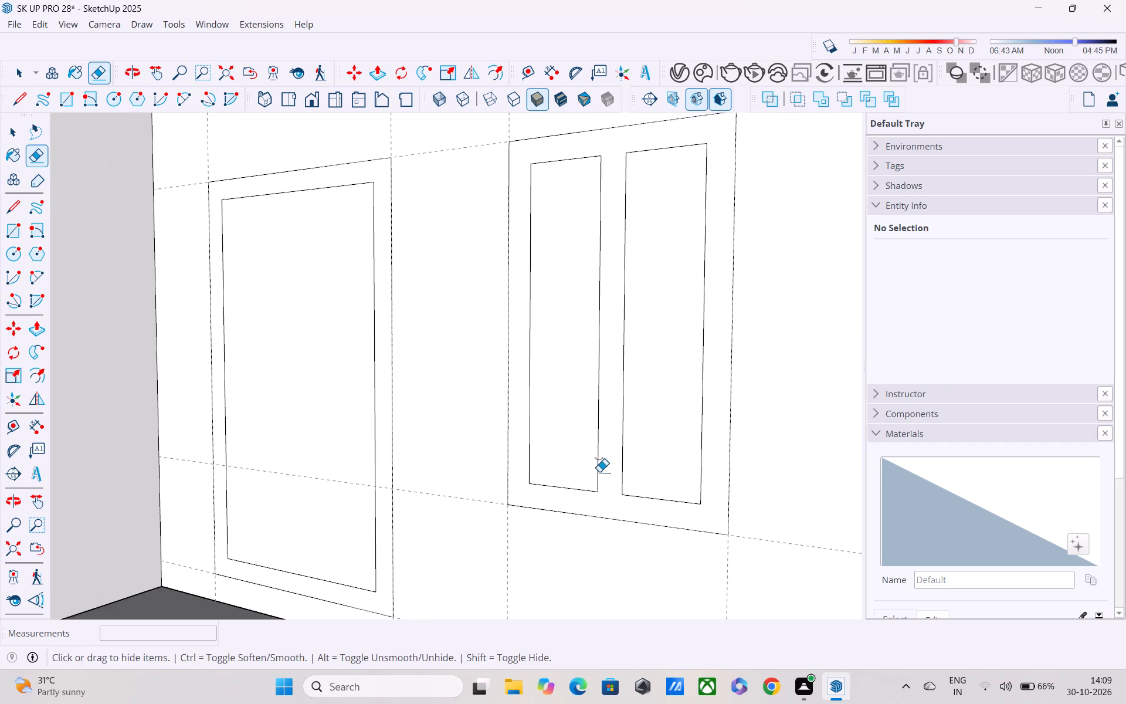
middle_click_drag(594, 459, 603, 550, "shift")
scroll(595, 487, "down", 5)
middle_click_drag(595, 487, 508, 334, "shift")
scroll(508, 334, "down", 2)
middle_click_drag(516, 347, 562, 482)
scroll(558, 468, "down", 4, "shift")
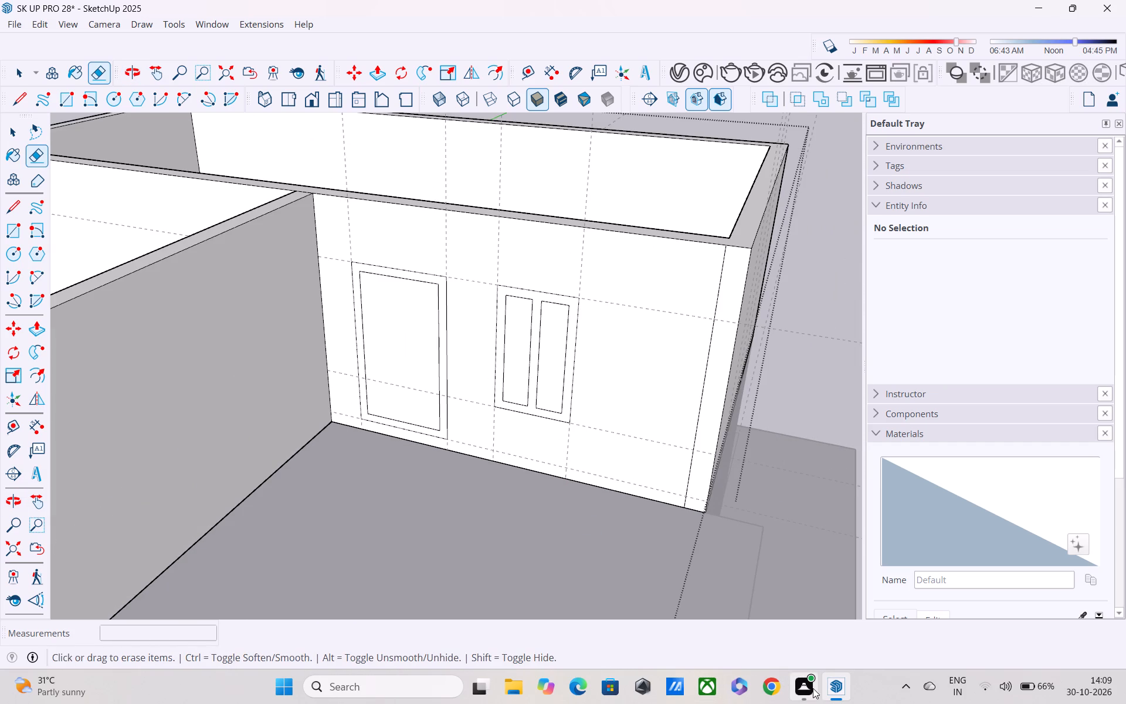
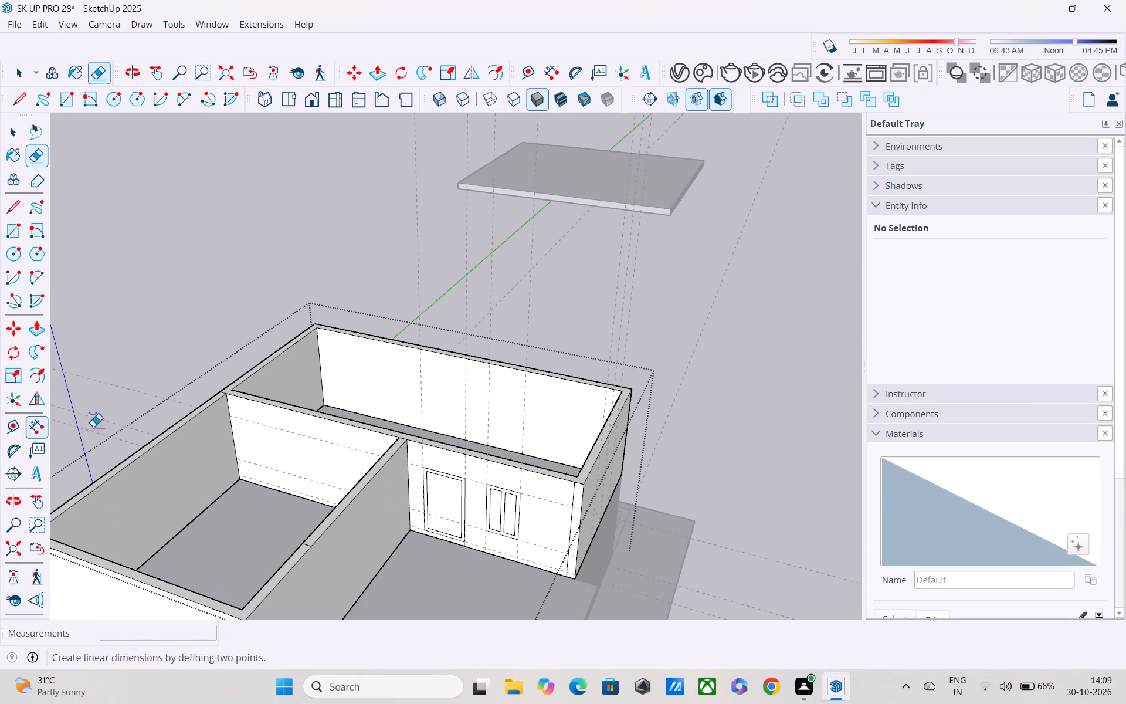
Open the ground-floor wall group and push the door's inner panel 9 inches through the wall under the slab.
middle_click_drag(286, 506, 287, 120)
middle_click_drag(292, 137, 346, 311, "shift")
scroll(325, 282, "up", 1)
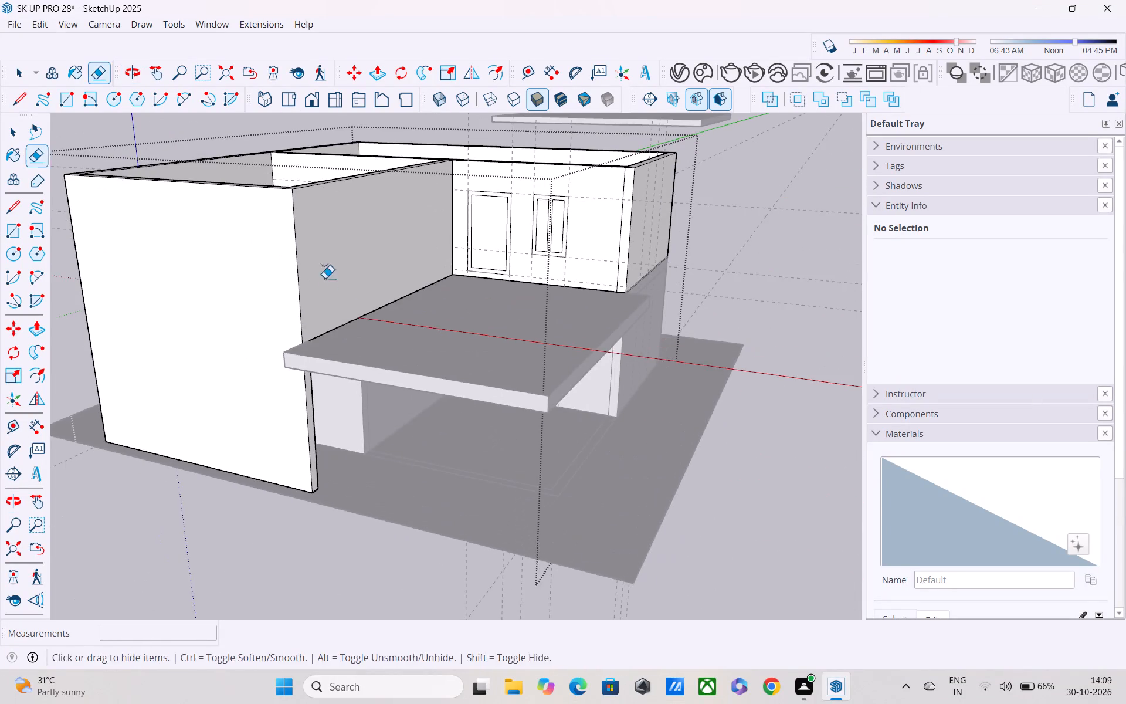
middle_click_drag(325, 256, 365, 136)
scroll(365, 136, "down", 1)
scroll(445, 297, "up", 10)
key("space")
scroll(568, 307, "up", 2)
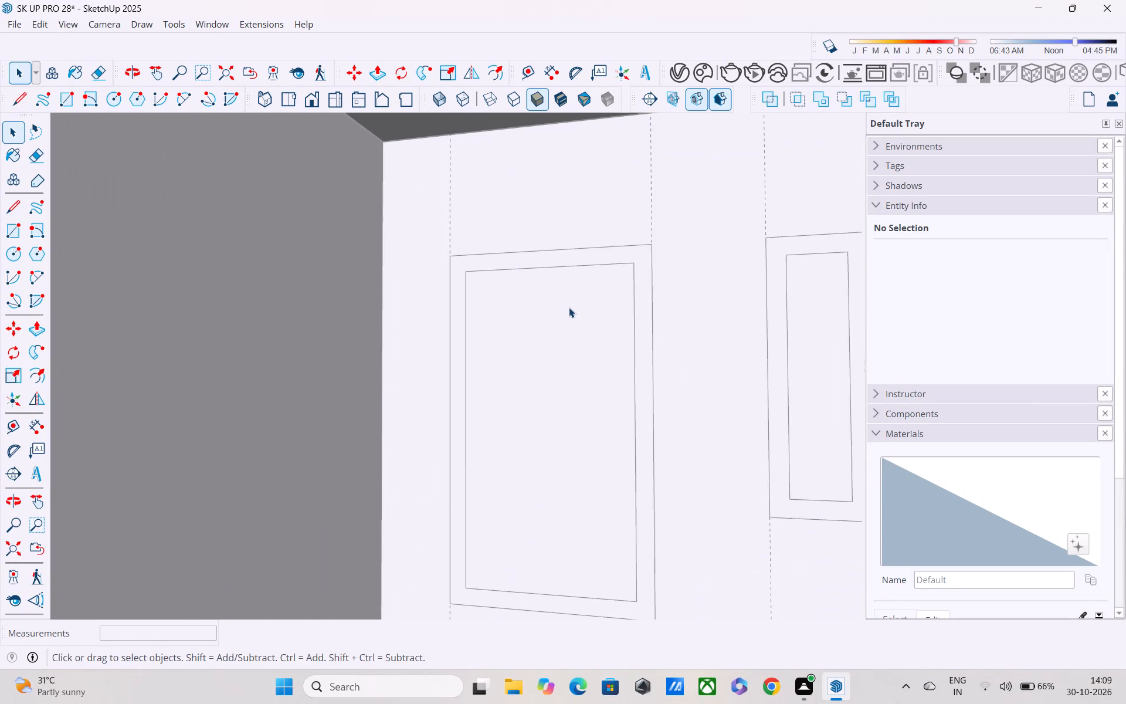
scroll(569, 307, "up", 5)
scroll(573, 303, "down", 7)
scroll(677, 290, "up", 1)
scroll(677, 290, "down", 4)
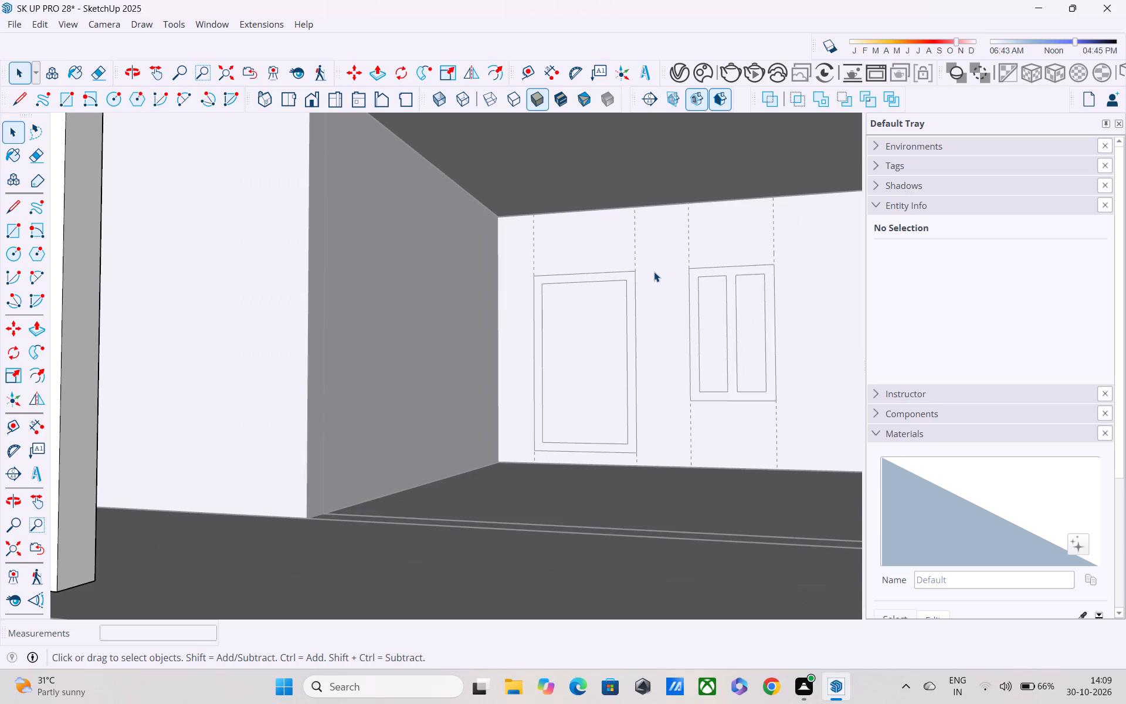
double_click(655, 265)
scroll(629, 298, "up", 4)
key("p")
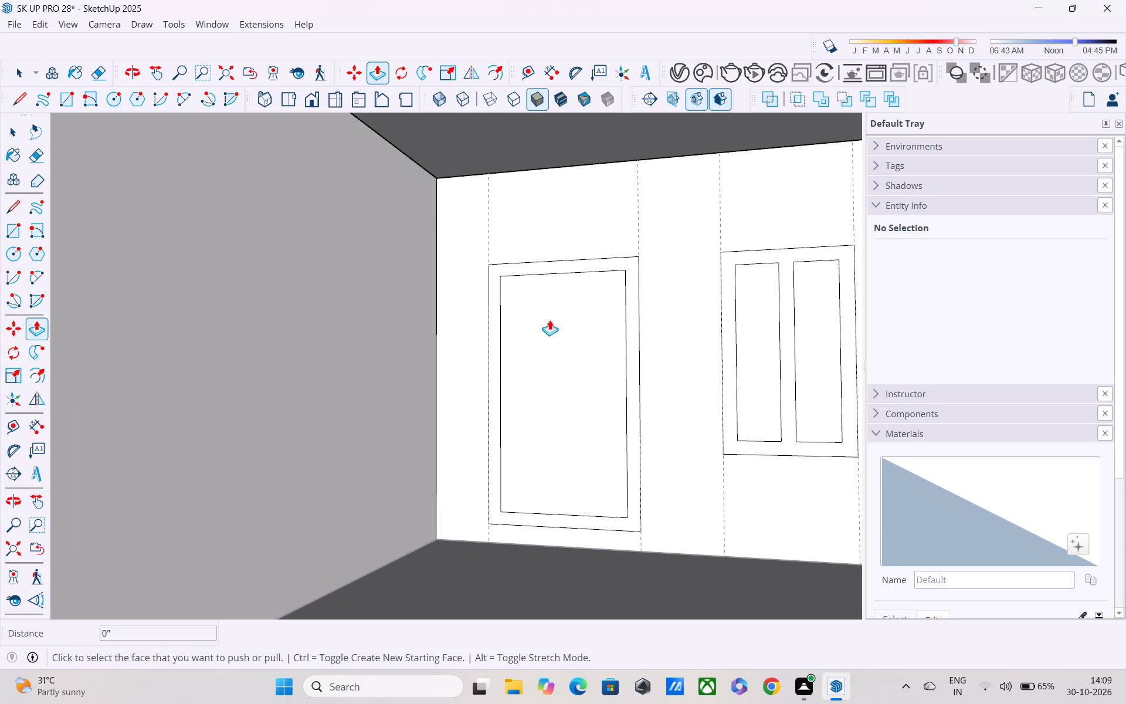
left_click(547, 341)
left_click(562, 390)
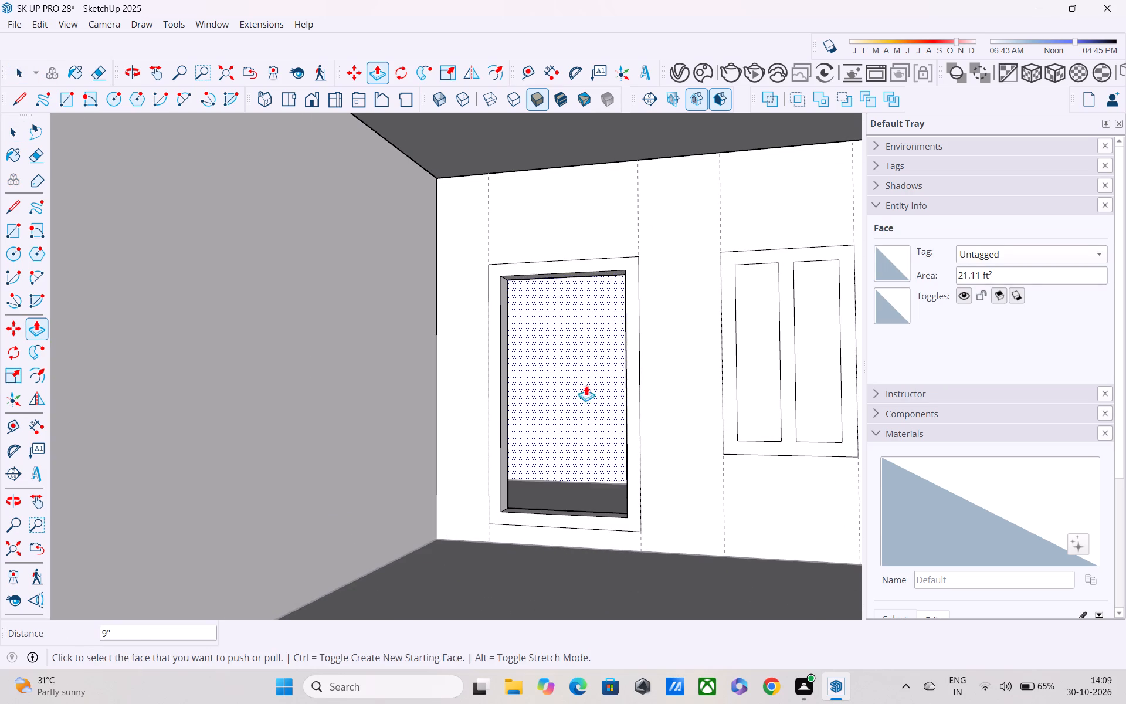
Push both inner window panes 9 inches through the ground-floor wall beside the door opening.
middle_click_drag(634, 368, 344, 373, "shift")
left_click(451, 344)
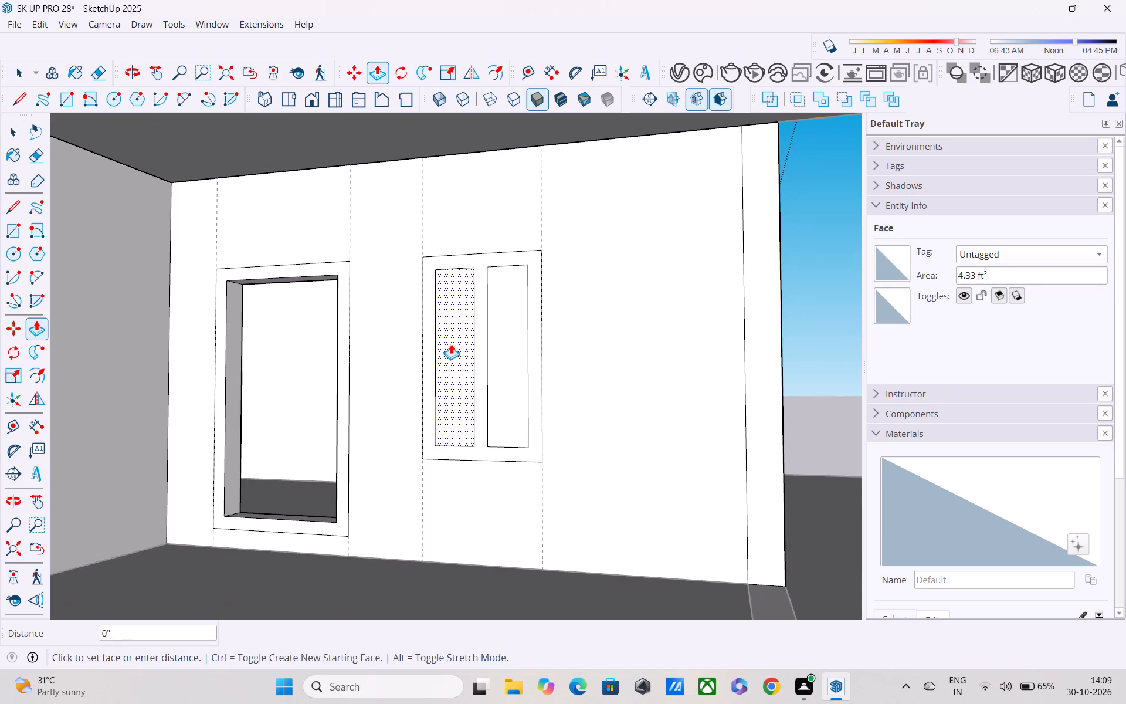
key("Escape")
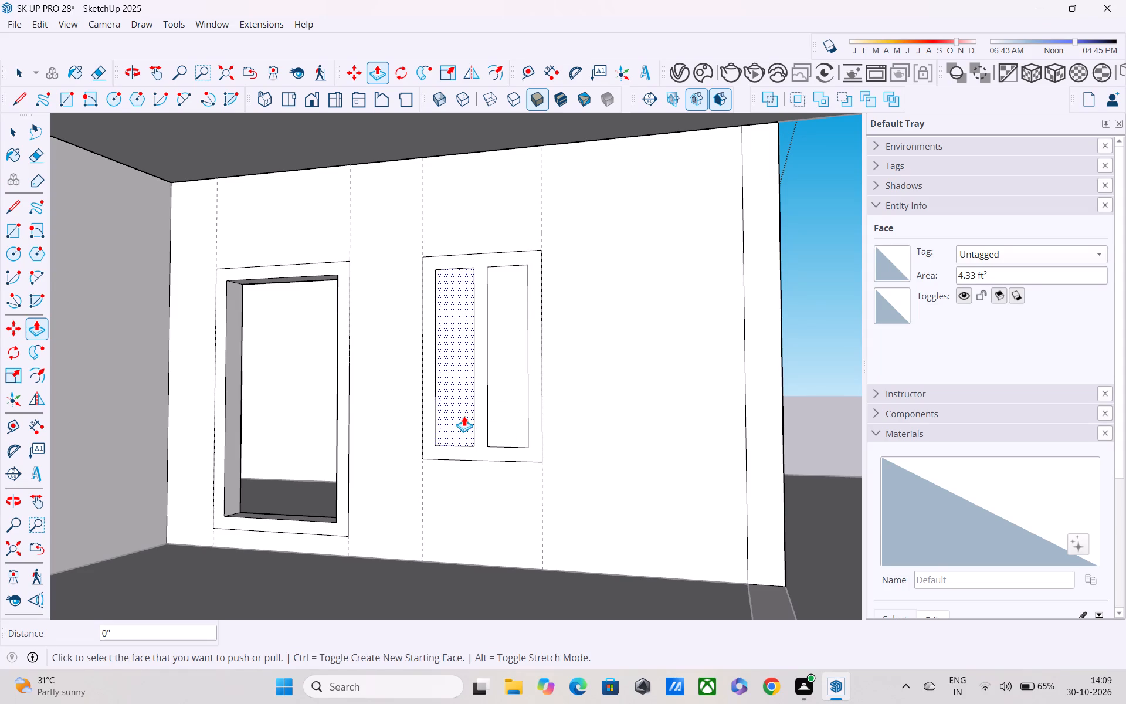
scroll(464, 416, "up", 5)
left_click(446, 246)
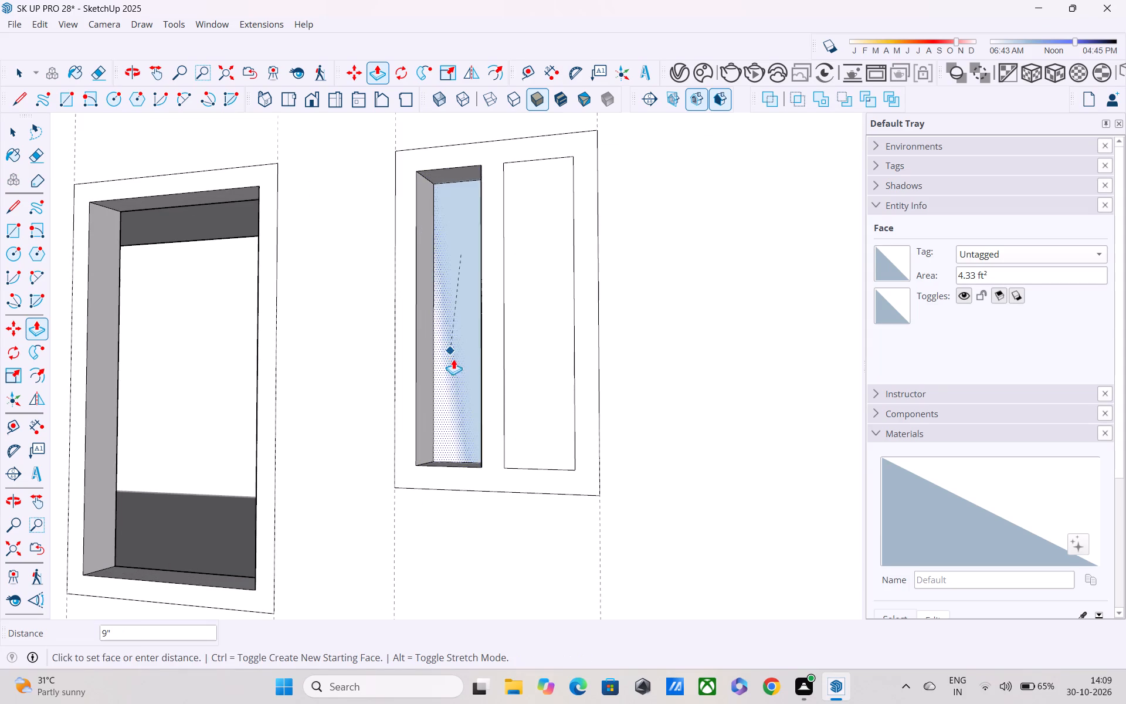
left_click(455, 363)
left_click(548, 252)
left_click(556, 337)
In the upper-floor wall group, push both window panes and the door's inner panel through the wall to form openings.
scroll(555, 336, "down", 12)
middle_click_drag(536, 350, 536, 551, "shift")
scroll(515, 368, "up", 5)
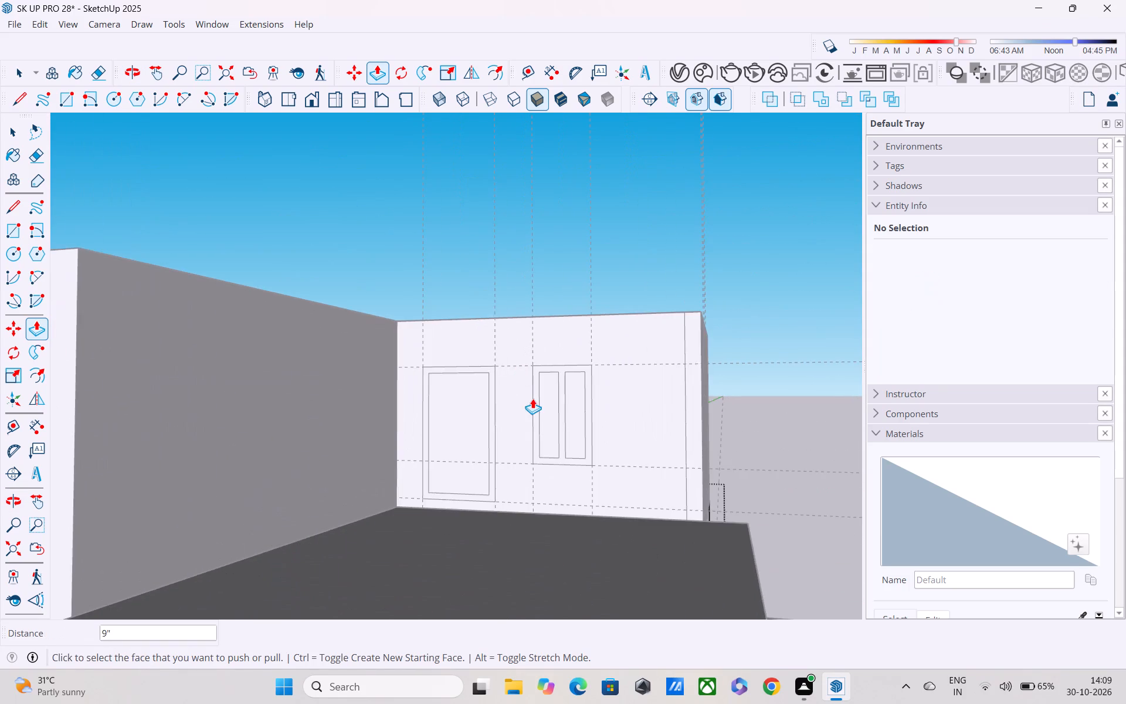
scroll(533, 398, "up", 10)
double_click(567, 393)
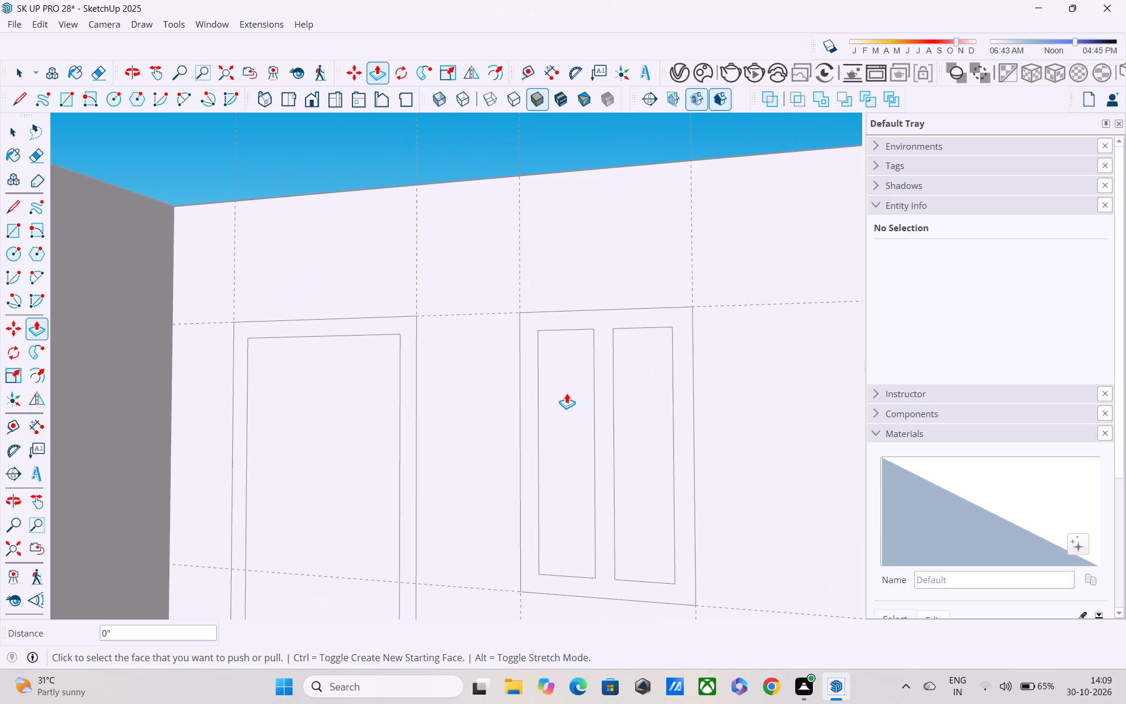
key("space")
double_click(773, 378)
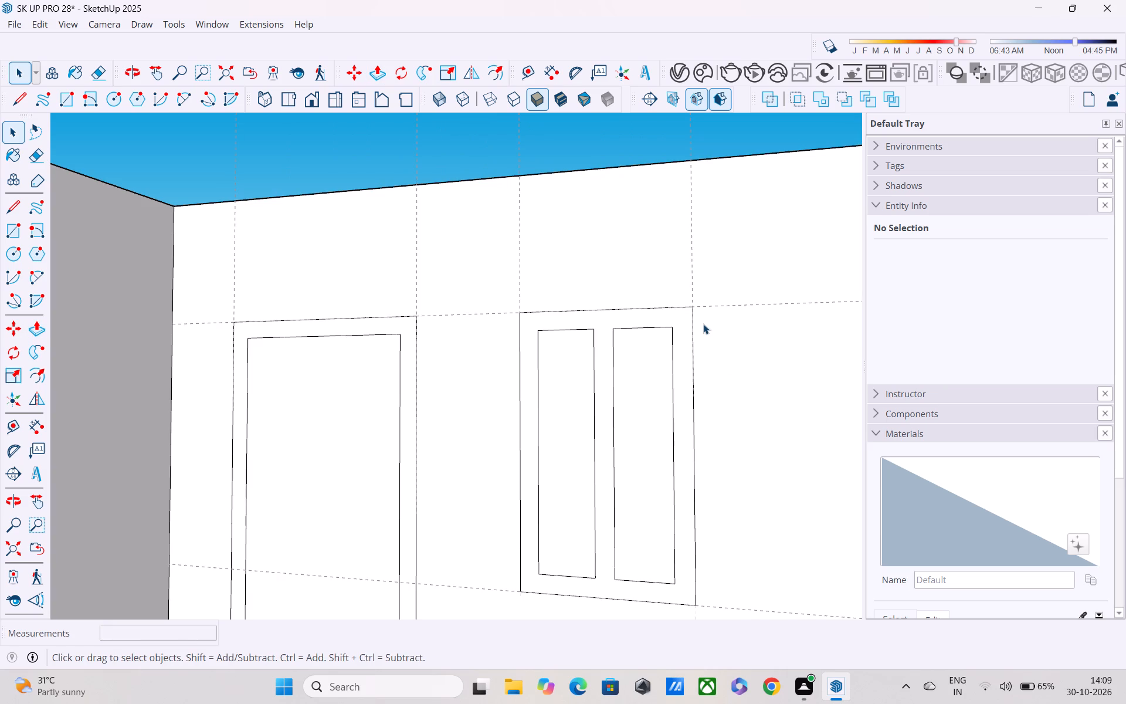
key("p")
left_click(634, 360)
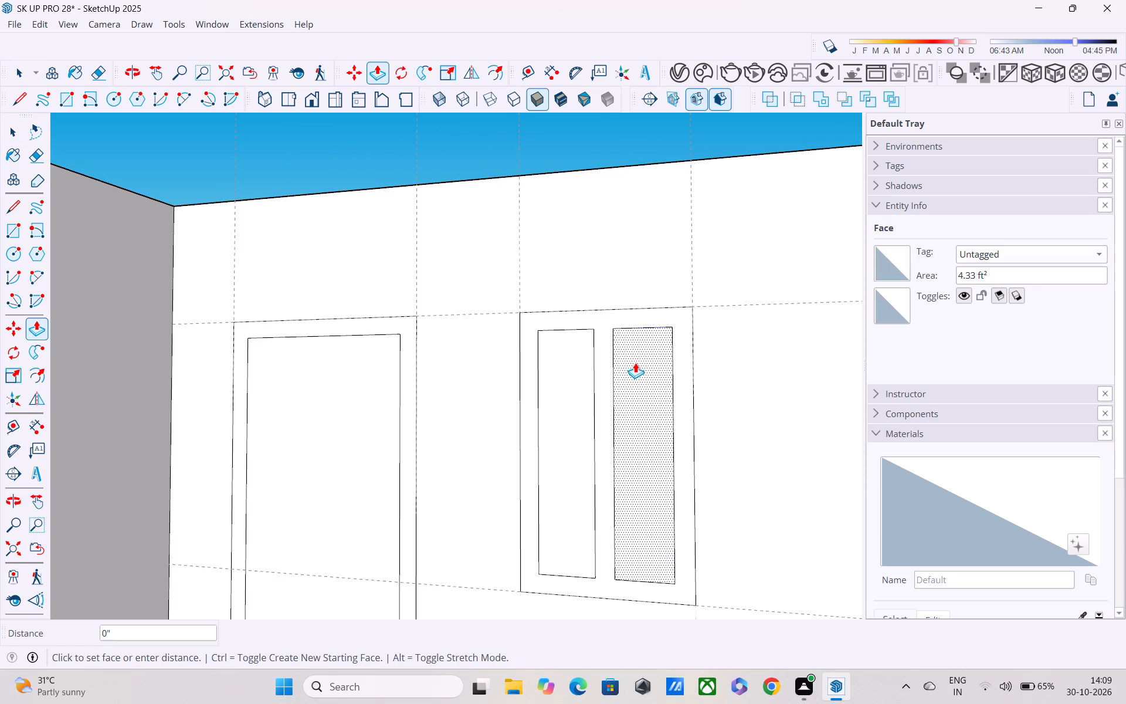
left_click(650, 479)
double_click(570, 442)
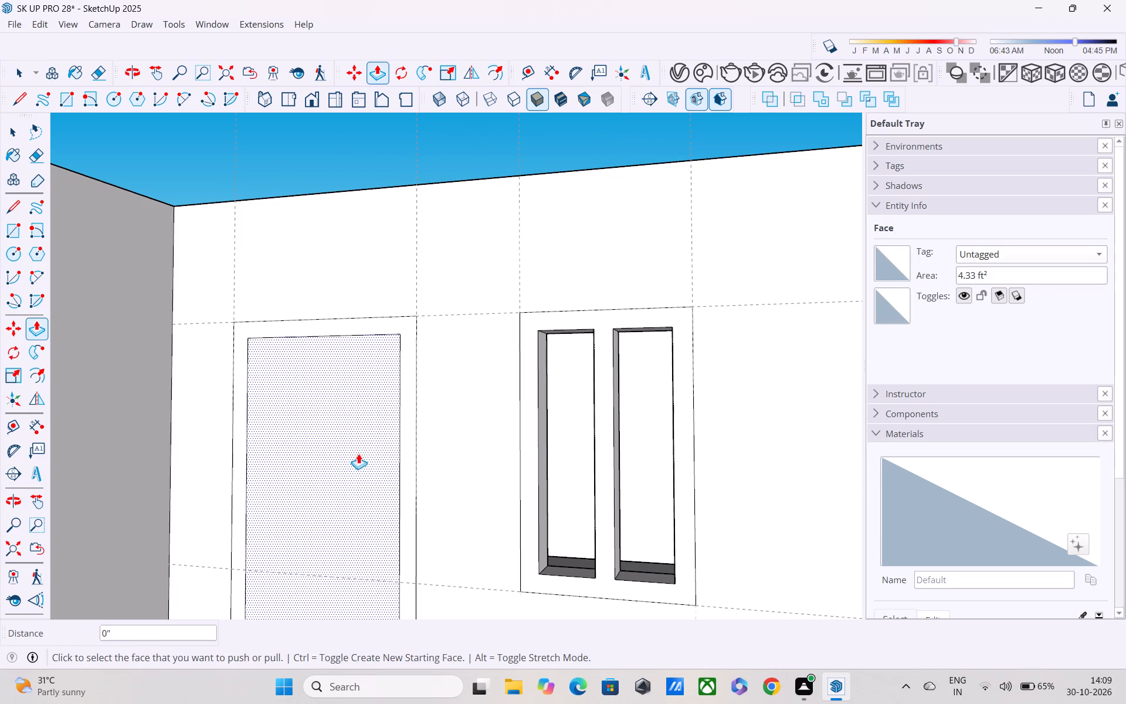
left_click(354, 450)
left_click(354, 450)
Extrude the upper-floor door frame and window frame outward from the wall by 1.5 inches.
scroll(353, 442, "down", 6)
middle_click_drag(440, 433, 422, 428)
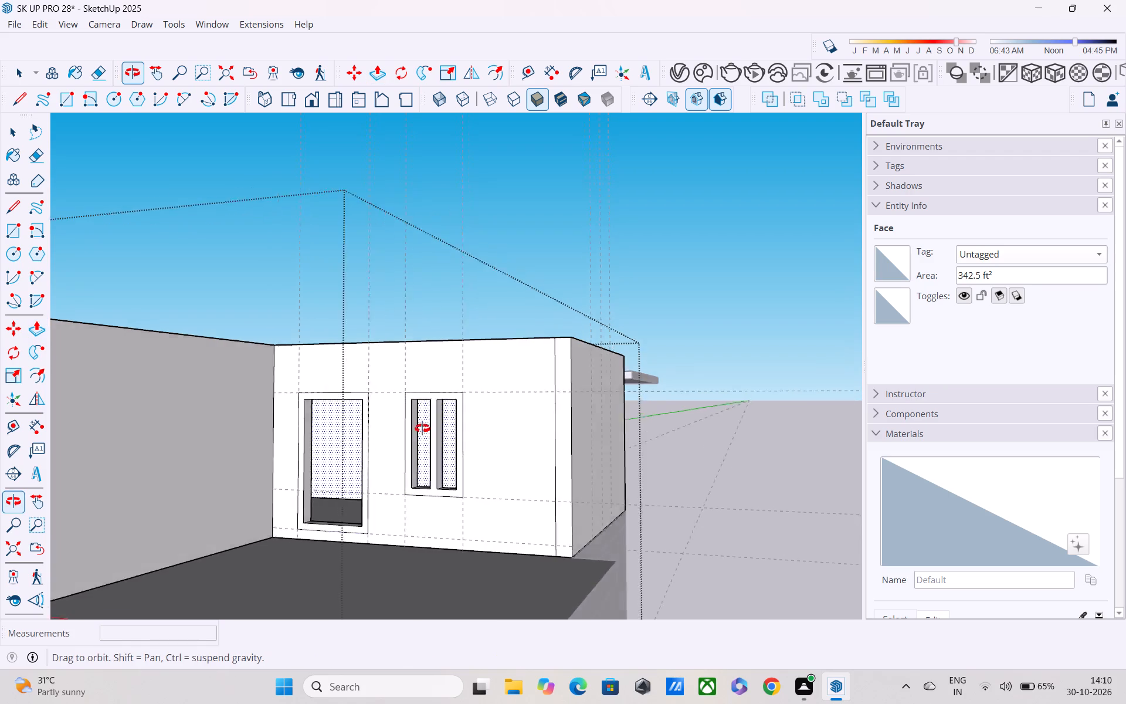
middle_click_drag(422, 428, 384, 401)
scroll(384, 392, "up", 11)
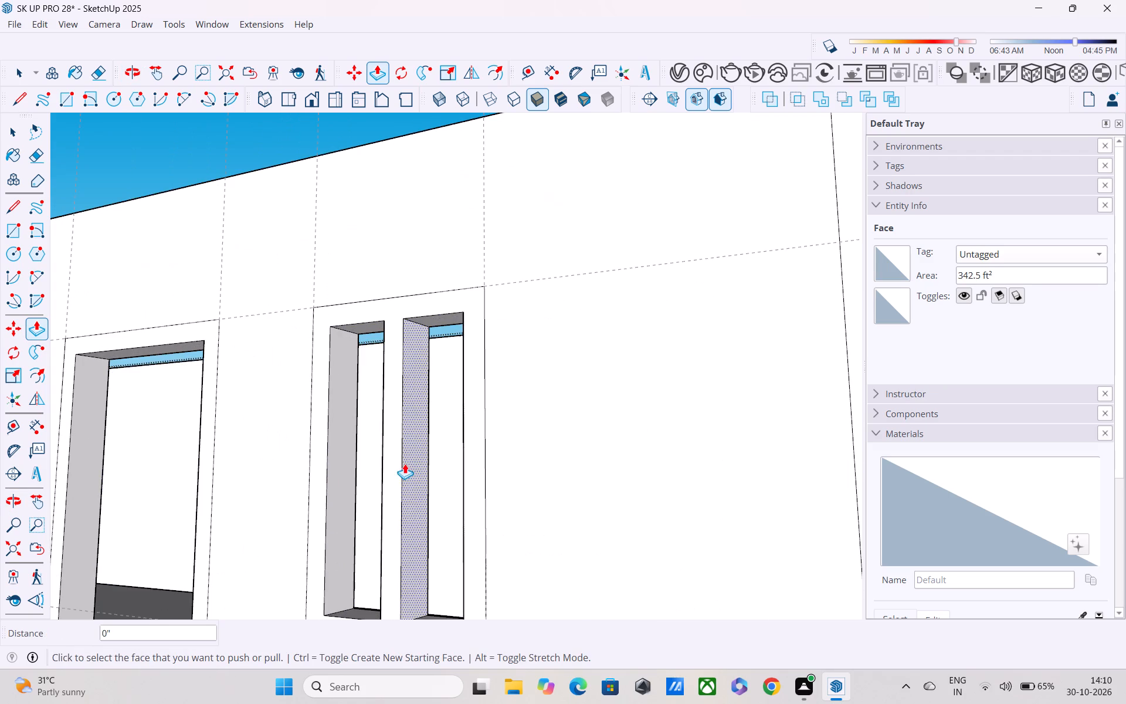
middle_click_drag(380, 380, 416, 385)
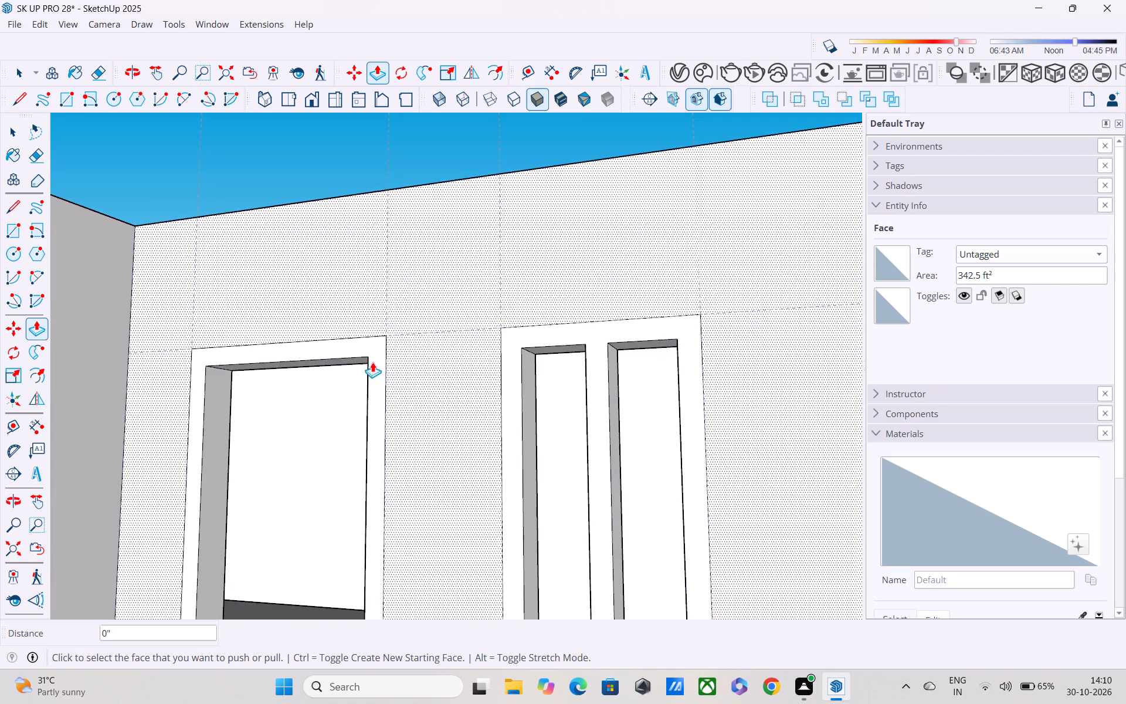
left_click(364, 351)
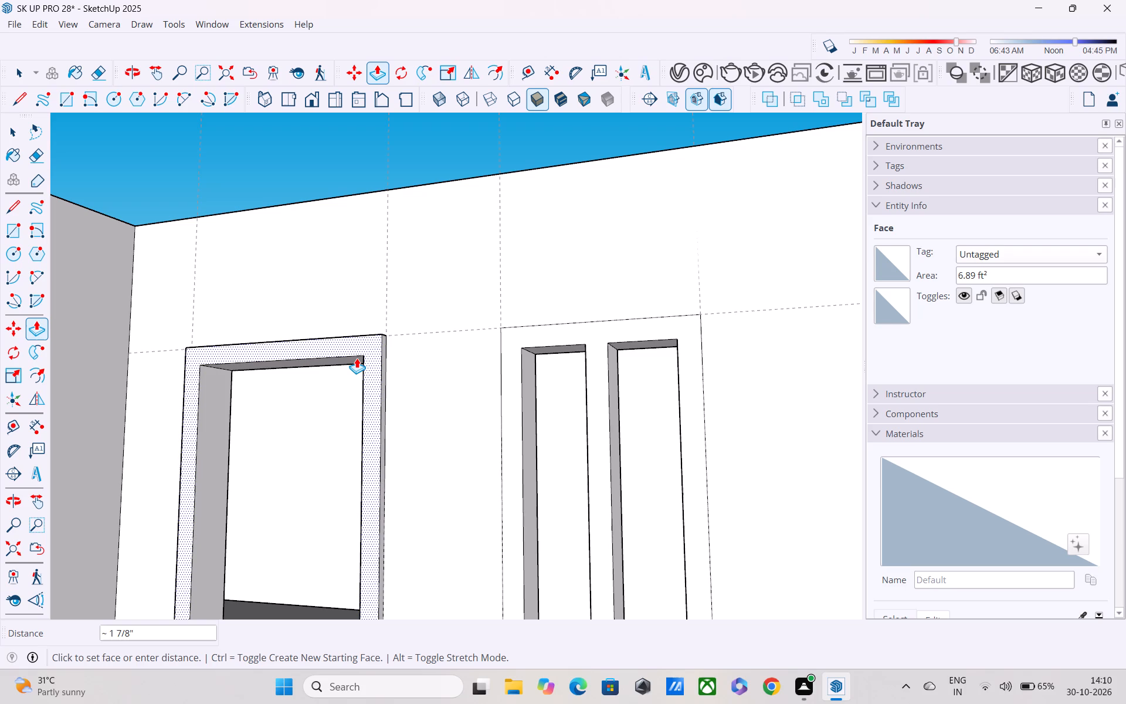
key("1")
type(".5\"")
key("Return")
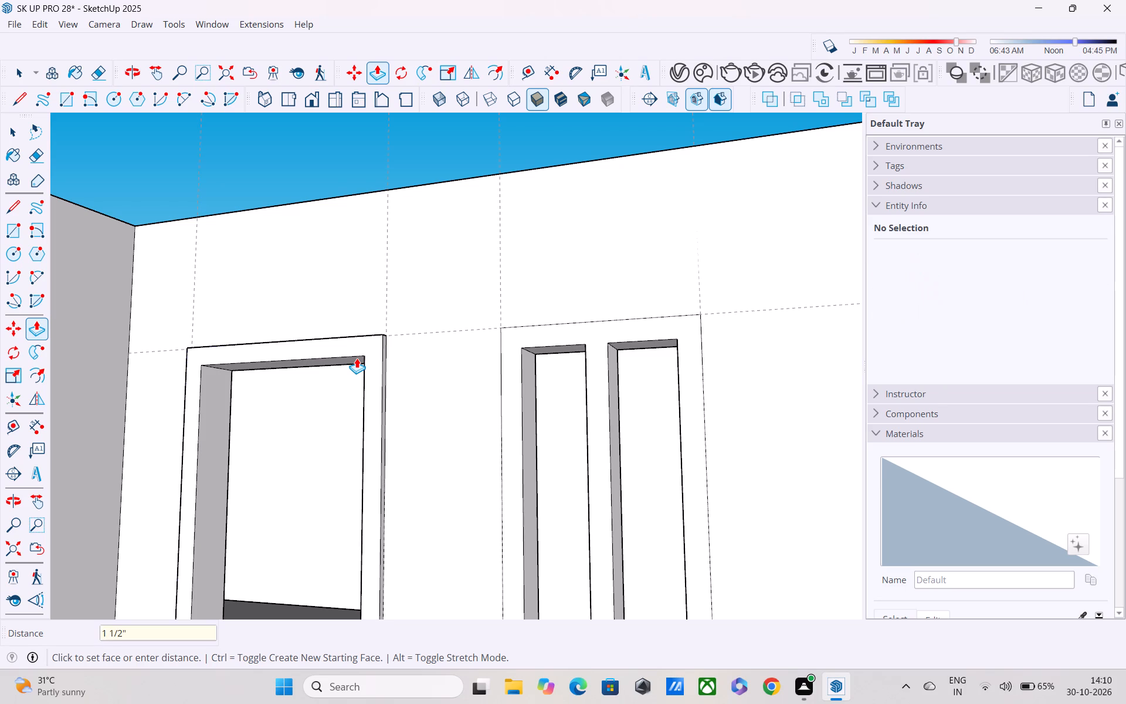
double_click(676, 320)
In the ground-floor wall group, extrude the window frame and door frame outward by the same 1.5 inches.
scroll(676, 317, "down", 2)
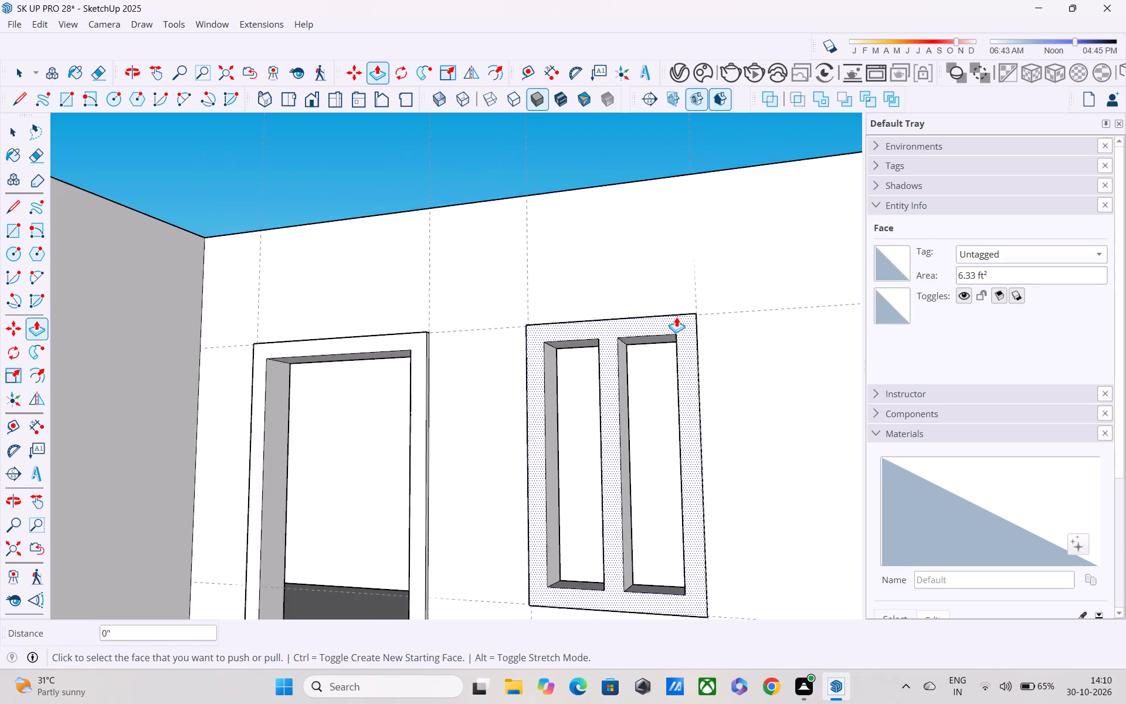
scroll(676, 317, "down", 2)
middle_click_drag(677, 316, 321, 364)
scroll(313, 331, "down", 7)
scroll(321, 337, "up", 1)
scroll(324, 345, "down", 3)
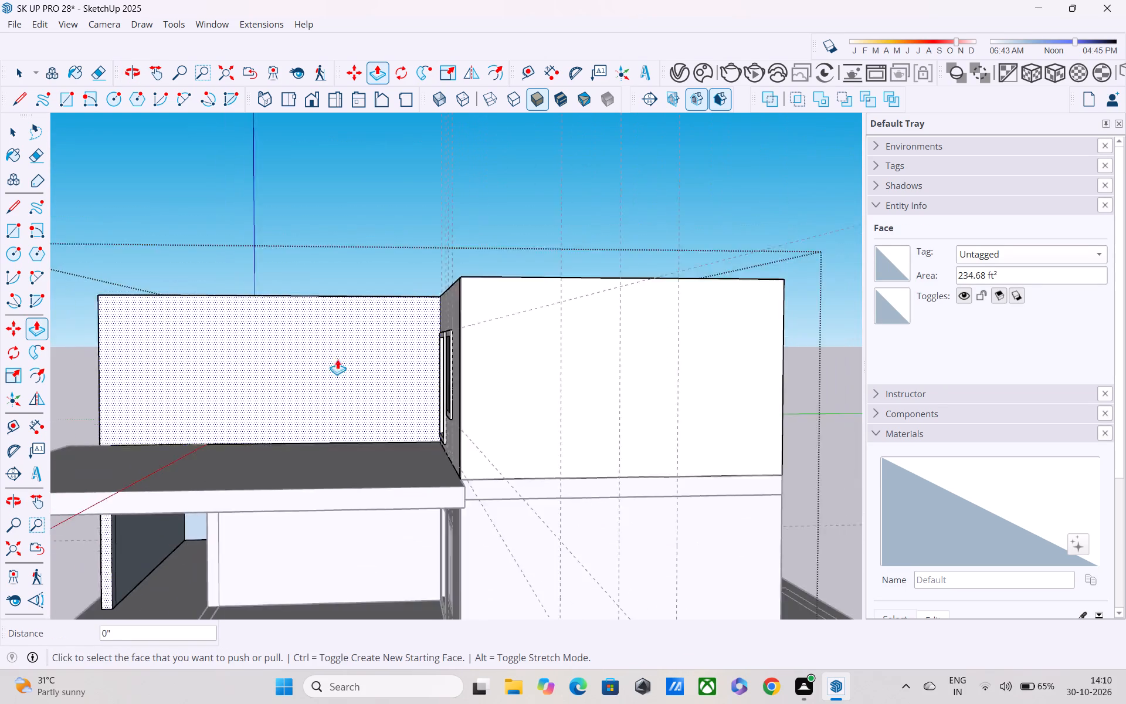
middle_click_drag(338, 360, 625, 341)
scroll(640, 447, "up", 8)
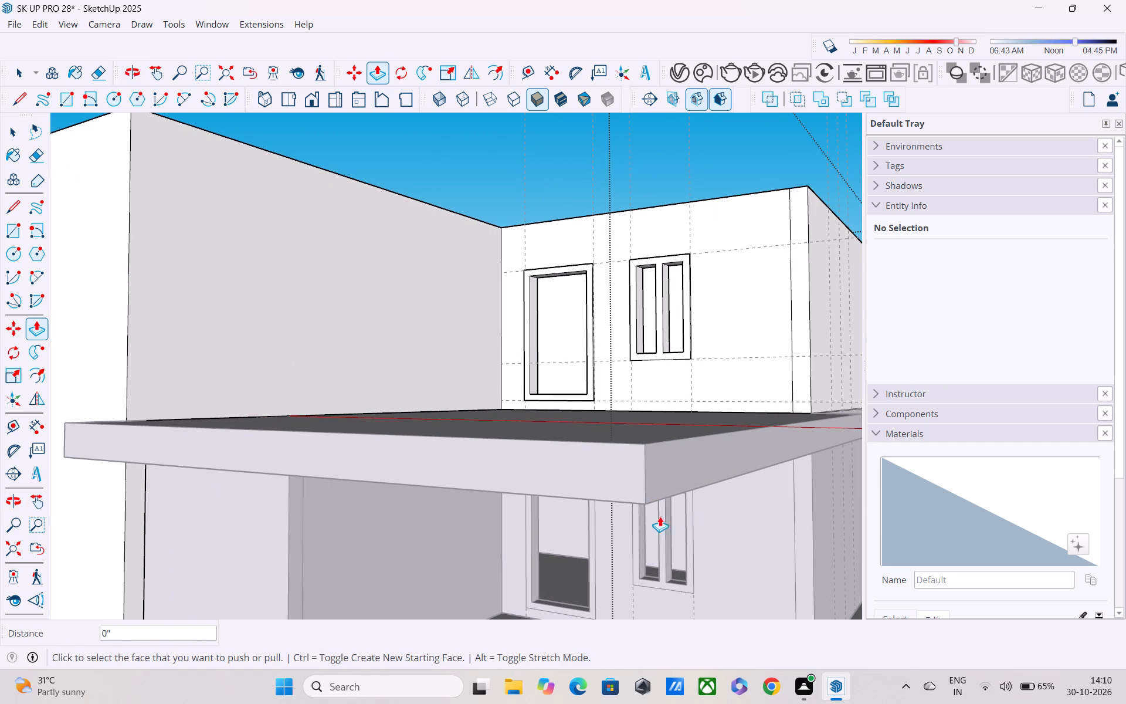
key("space")
double_click(757, 531)
scroll(723, 534, "up", 3)
key("p")
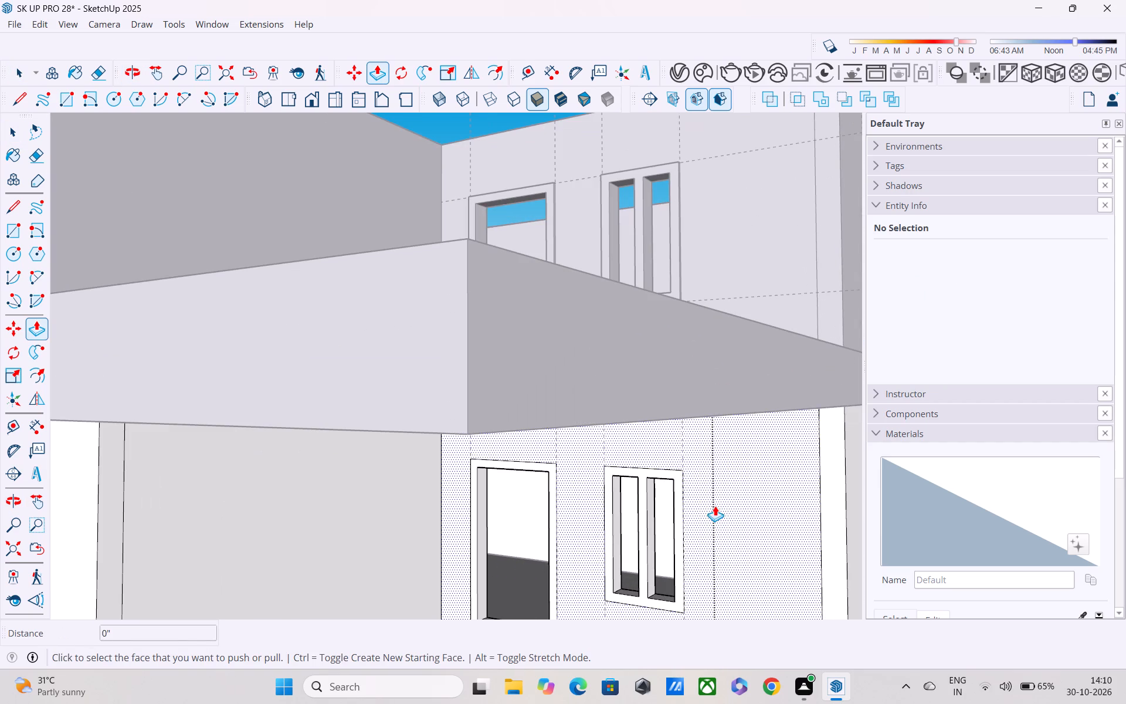
scroll(715, 506, "up", 4)
scroll(690, 463, "up", 4)
double_click(652, 450)
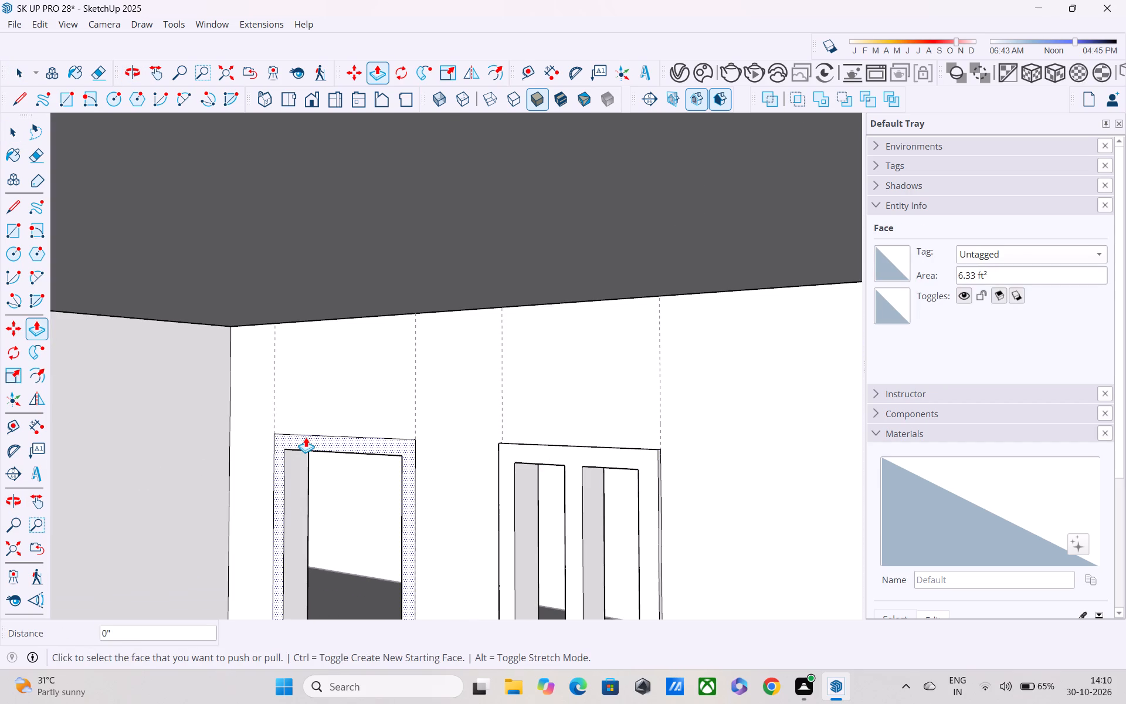
double_click(306, 437)
Close the wall group and examine the house's door and window openings and the detached slab from different sides.
scroll(306, 436, "down", 14)
middle_click_drag(314, 428, 344, 460)
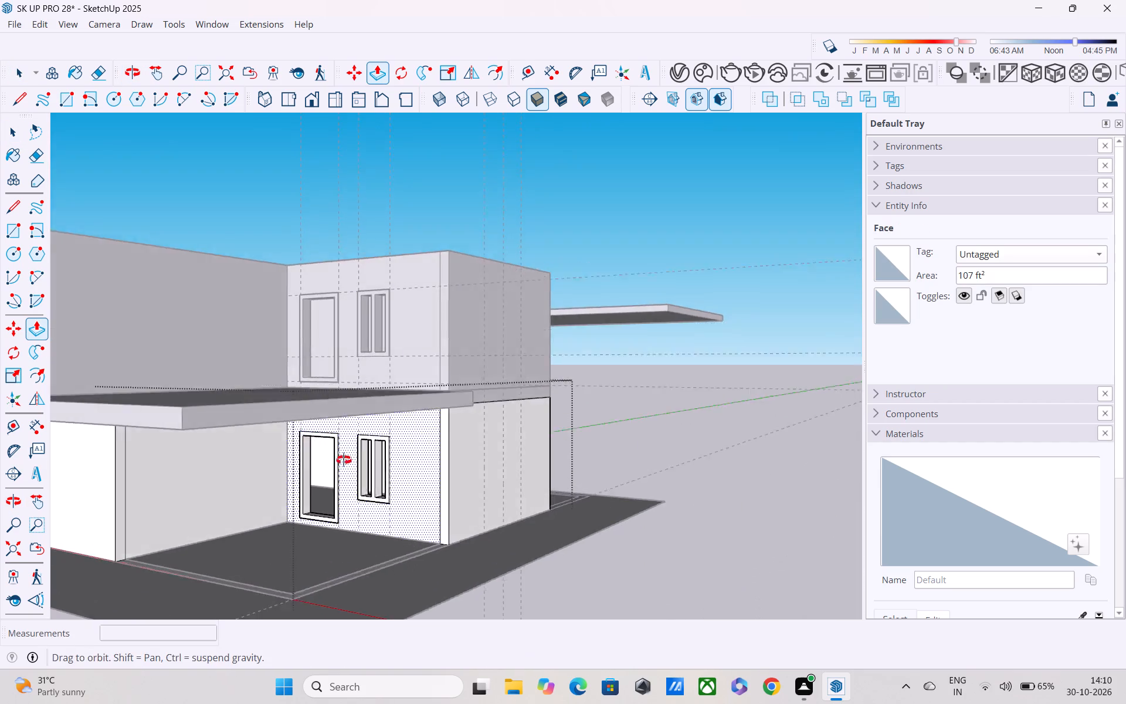
middle_click_drag(344, 460, 347, 462)
key("space")
left_click(591, 317)
middle_click_drag(599, 353, 578, 263)
scroll(578, 263, "up", 1)
scroll(578, 283, "down", 6)
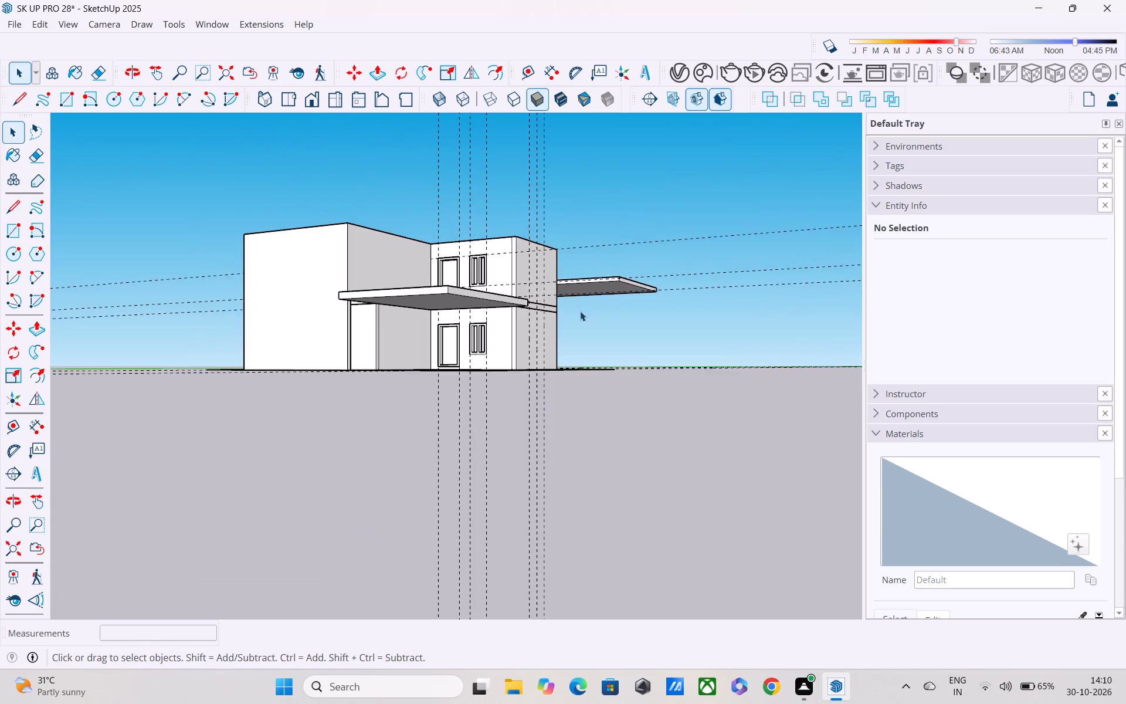
middle_click_drag(580, 311, 338, 313)
scroll(338, 313, "up", 1)
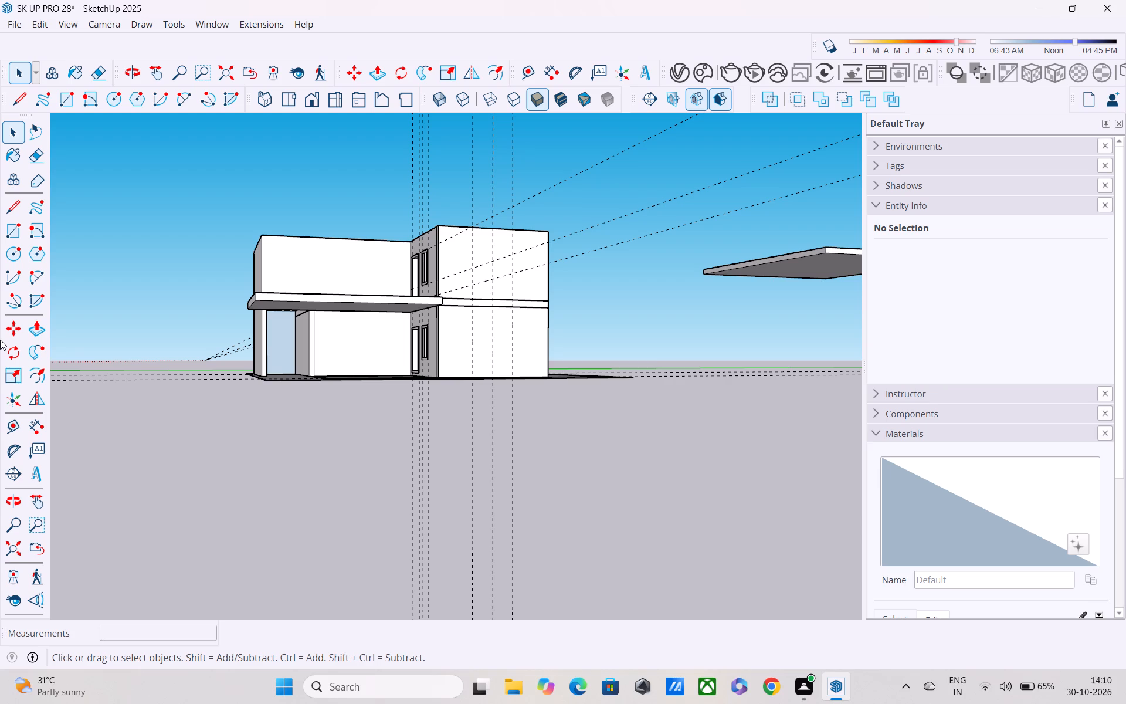
scroll(0, 340, "up", 2)
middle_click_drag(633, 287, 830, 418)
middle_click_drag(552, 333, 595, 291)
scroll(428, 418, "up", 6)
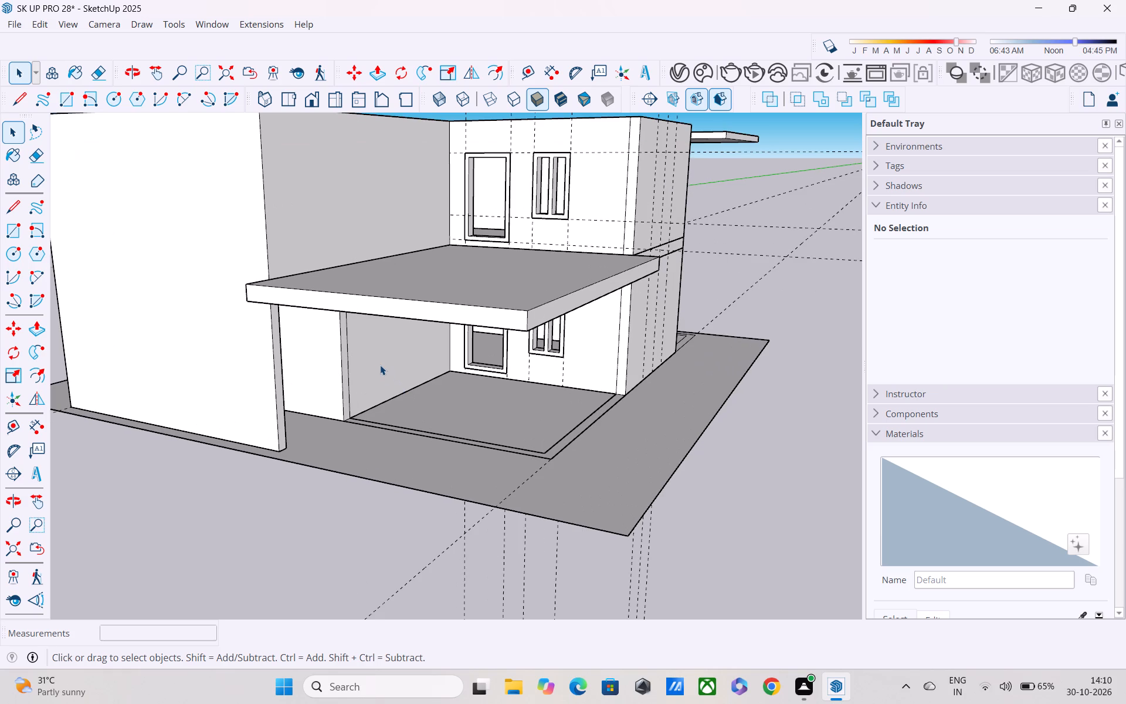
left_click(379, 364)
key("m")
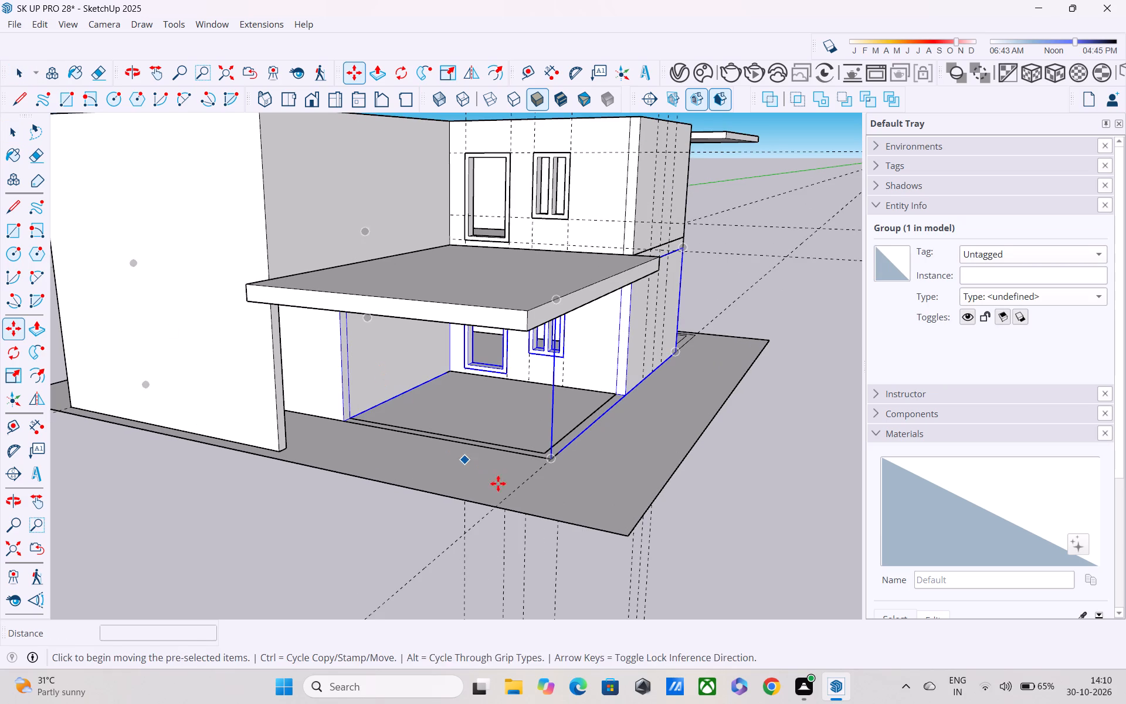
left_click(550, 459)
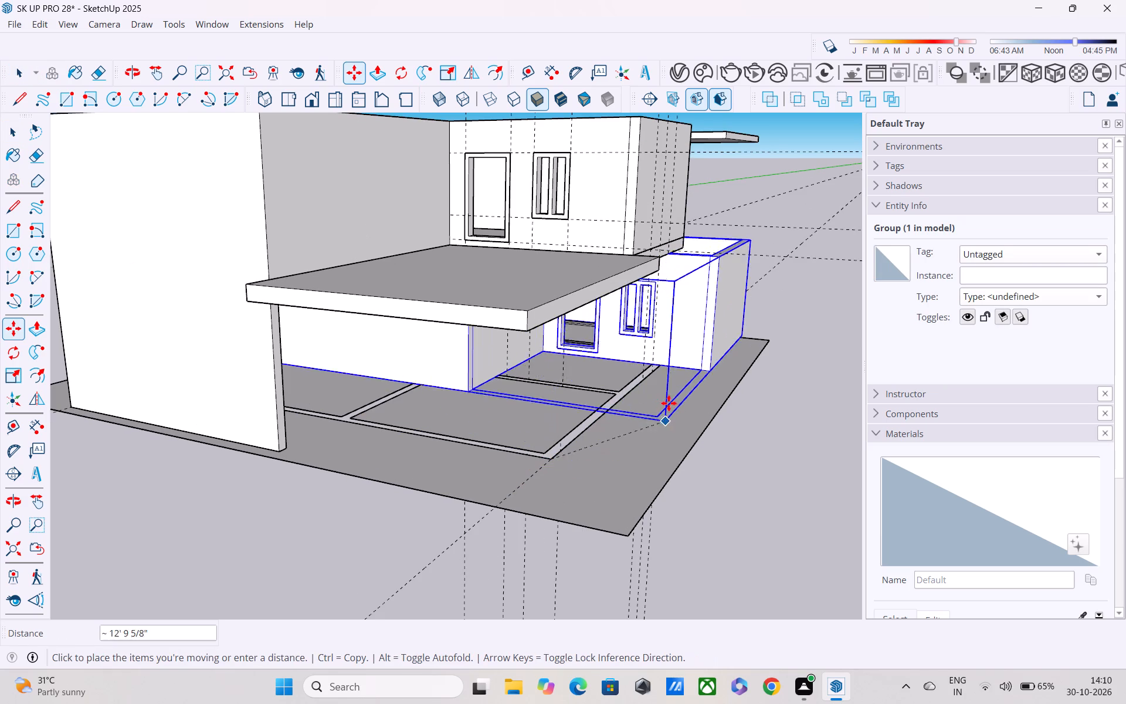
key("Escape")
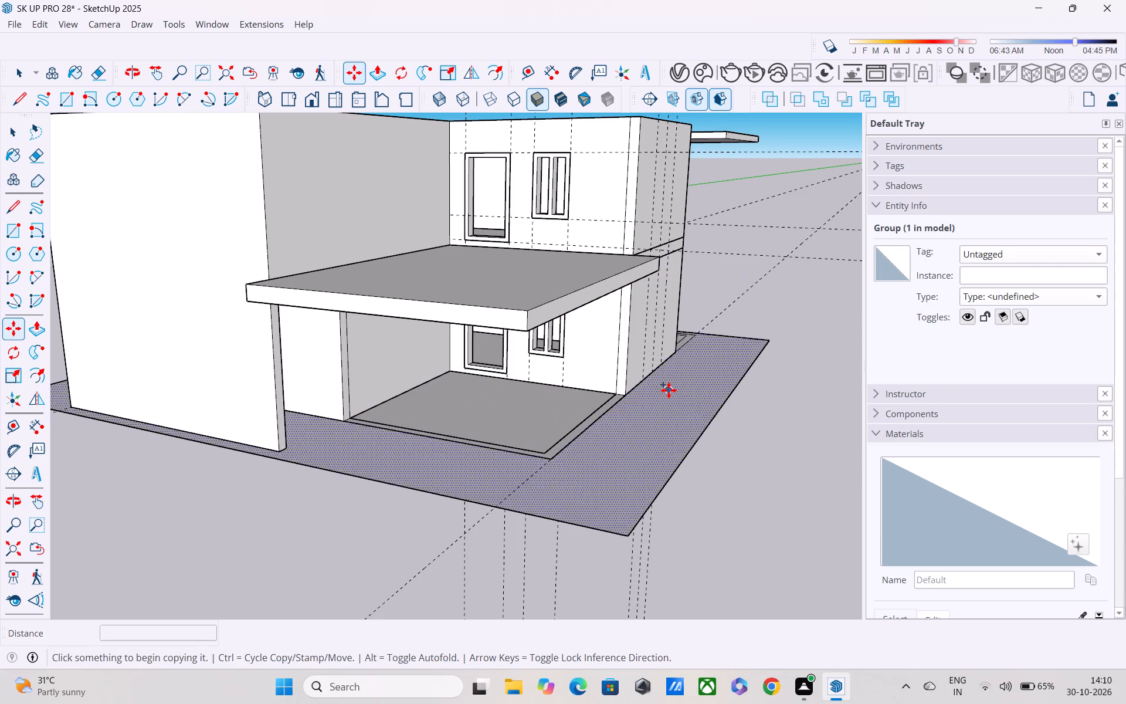
Move the detached slab by its lower corner about 88' 11" onto the top of the upper-floor walls.
scroll(669, 390, "down", 5)
key("space")
double_click(701, 195)
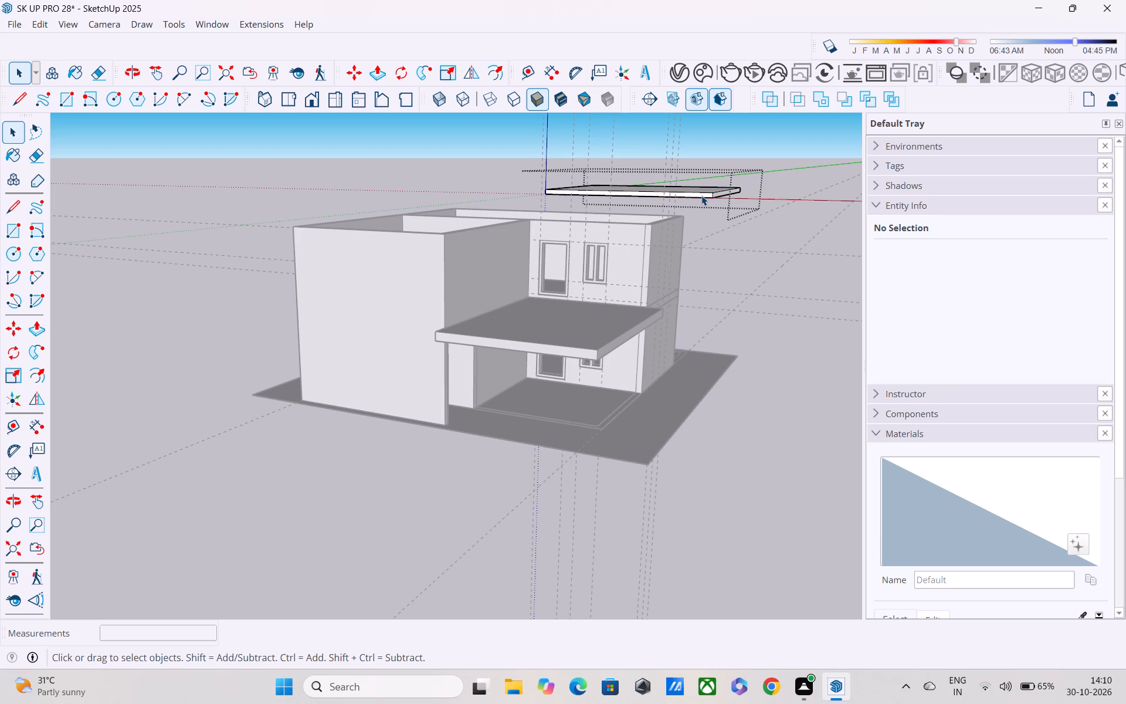
left_click(711, 125)
left_click(712, 199)
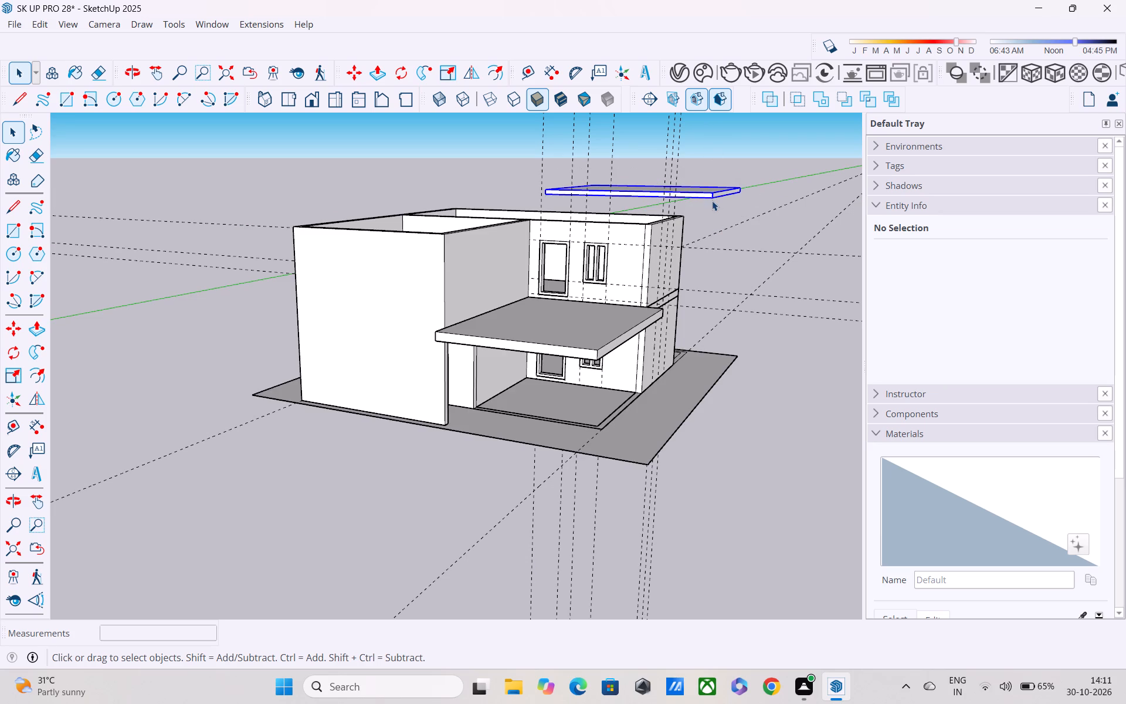
key("m")
middle_click_drag(660, 212, 867, 295)
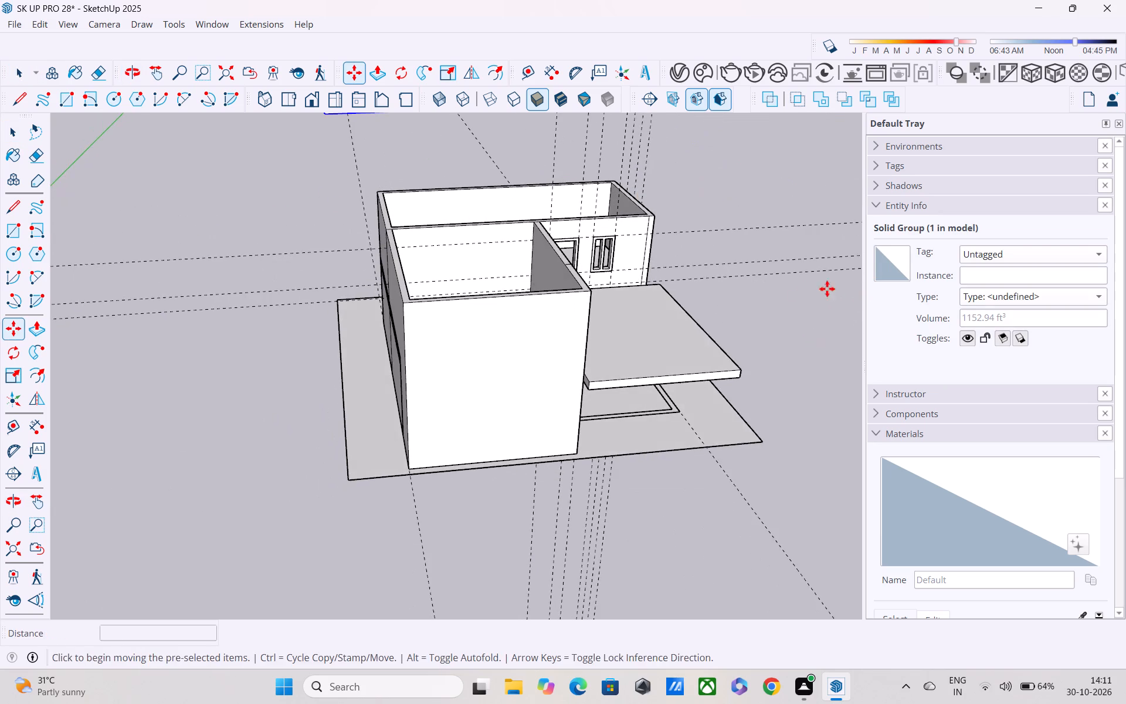
middle_click_drag(759, 310, 687, 426)
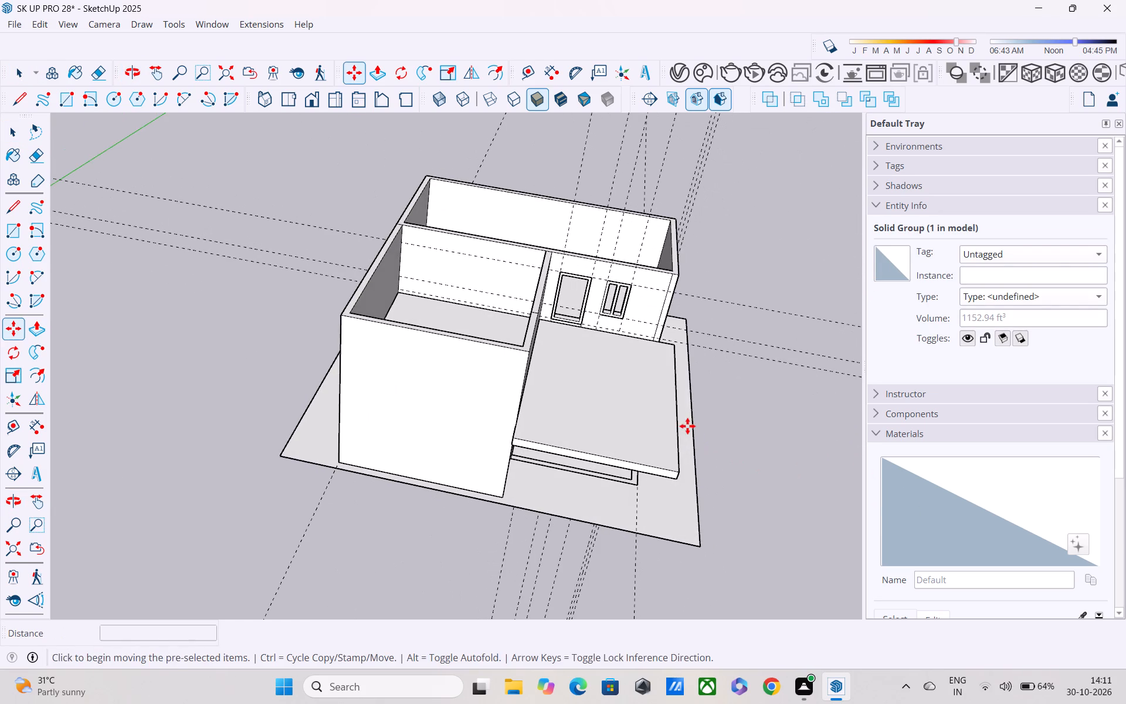
middle_click_drag(686, 422, 754, 637, "shift")
left_click(506, 217)
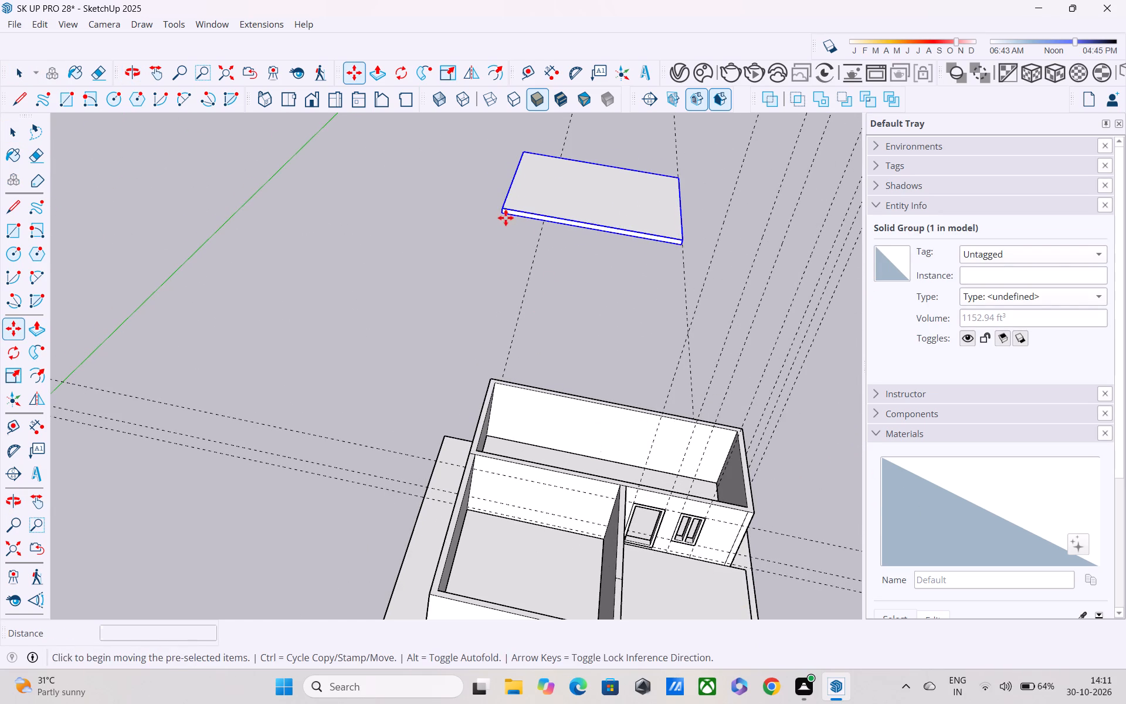
middle_click_drag(618, 656, 608, 492)
middle_click_drag(604, 524, 597, 310)
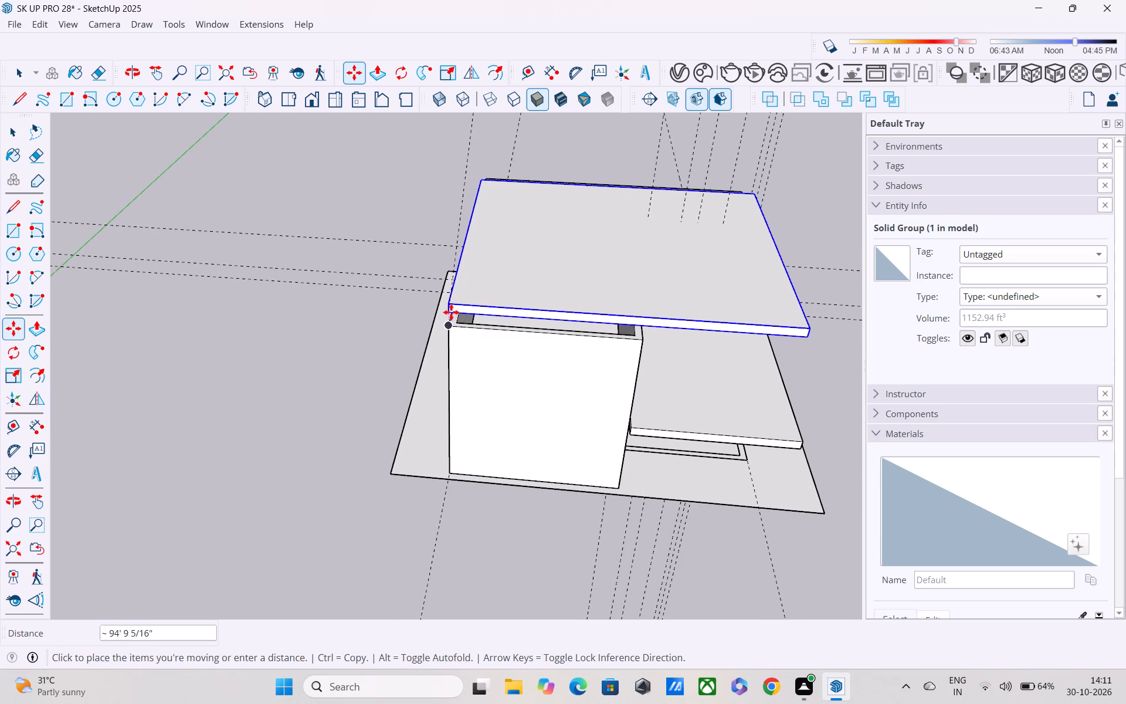
middle_click_drag(459, 314, 189, 193)
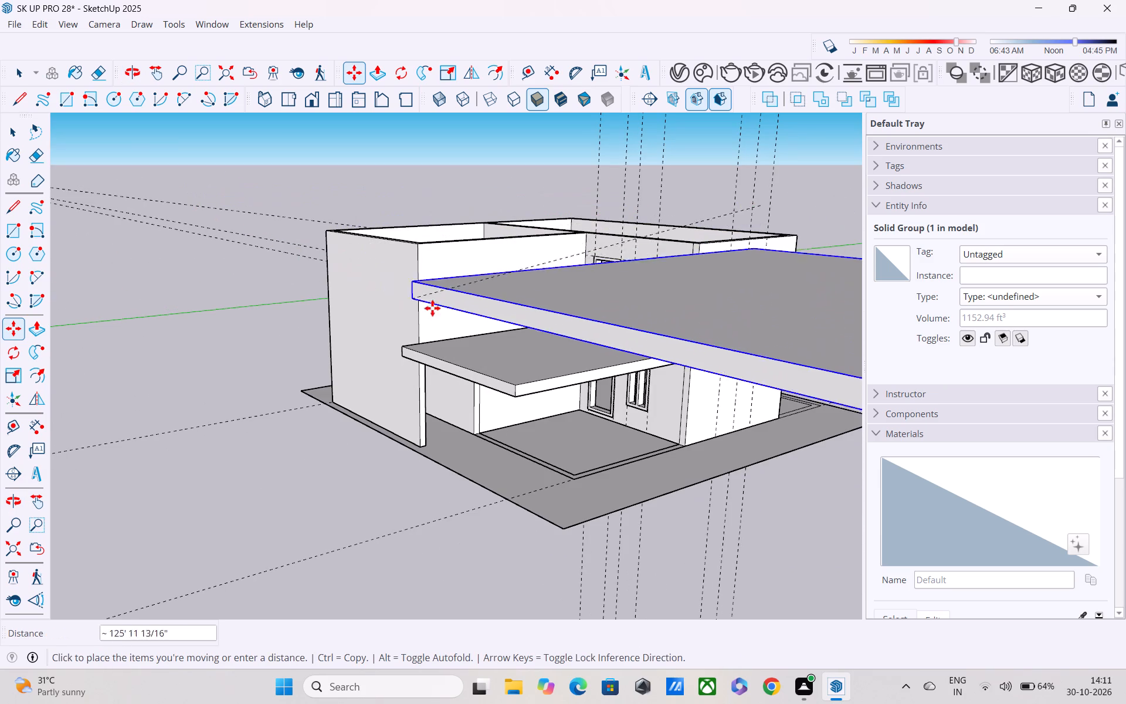
middle_click_drag(473, 377, 422, 476)
scroll(474, 357, "down", 8)
scroll(513, 156, "down", 3)
middle_click_drag(513, 156, 401, 614)
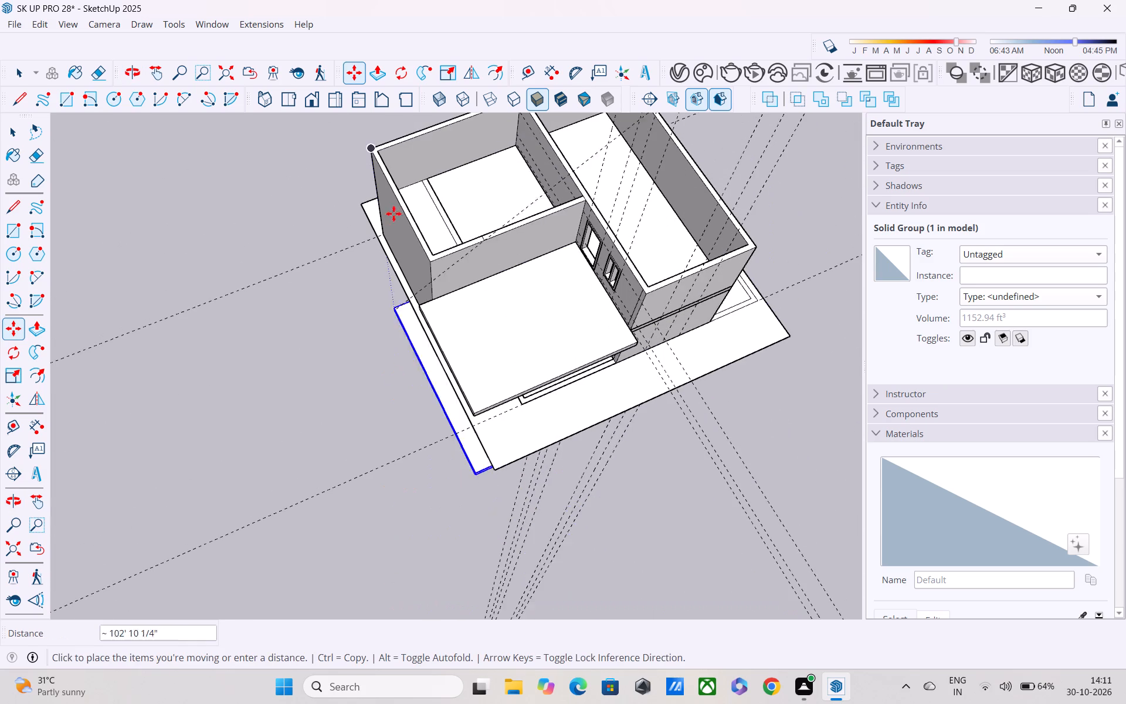
middle_click_drag(410, 173, 443, 277)
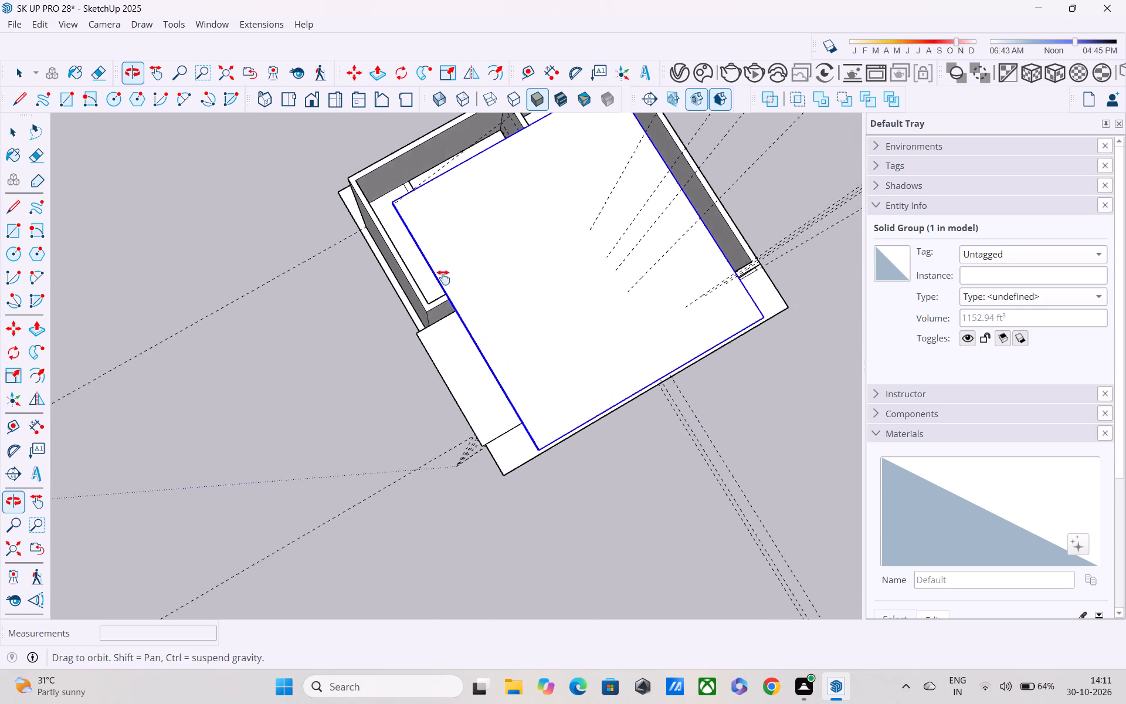
middle_click_drag(443, 277, 542, 405)
scroll(539, 392, "up", 6)
scroll(514, 323, "up", 5)
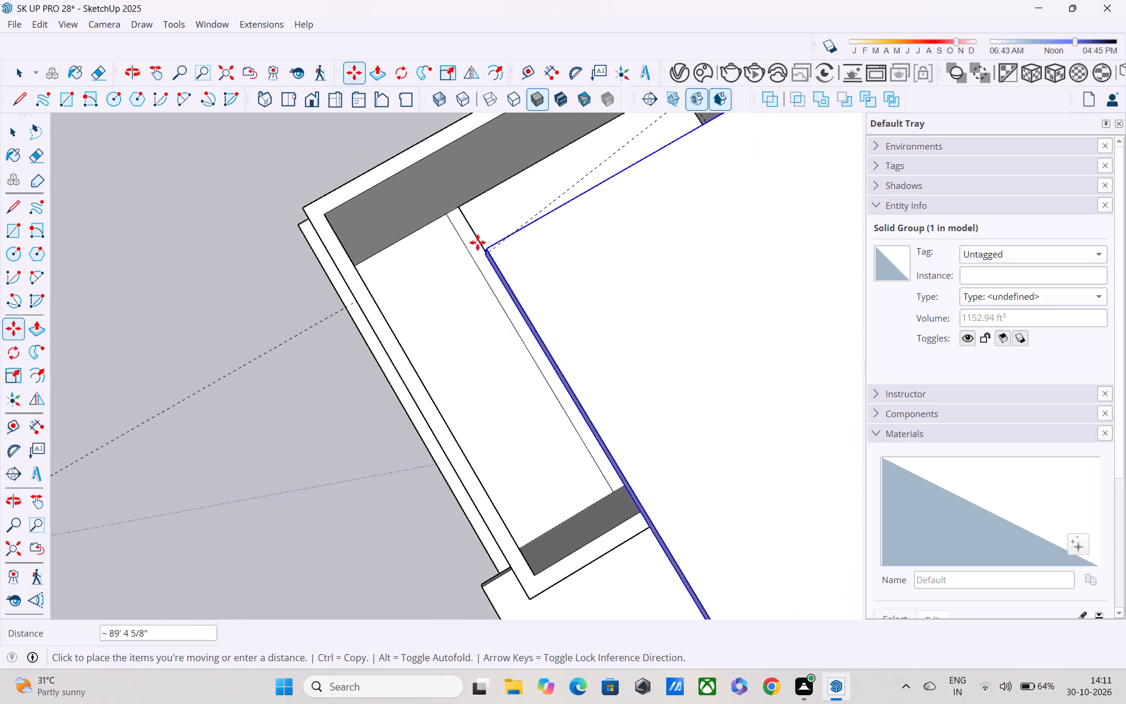
middle_click_drag(469, 231, 942, 16)
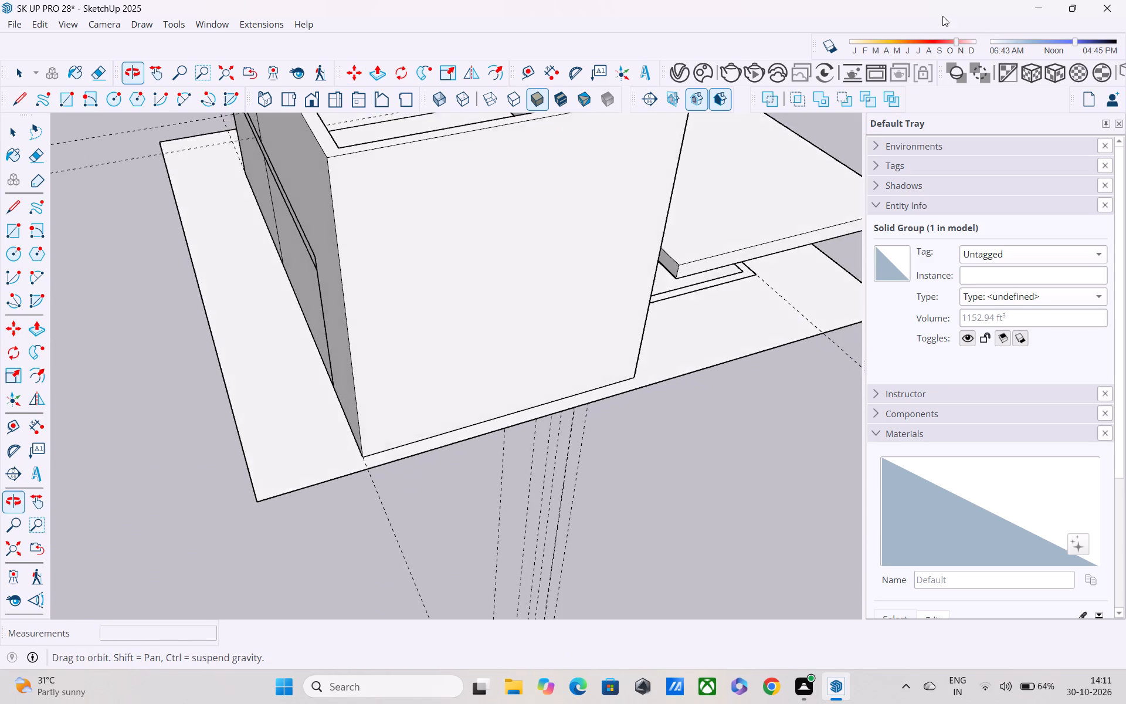
middle_click_drag(942, 16, 945, 11)
middle_click_drag(279, 330, 372, 251)
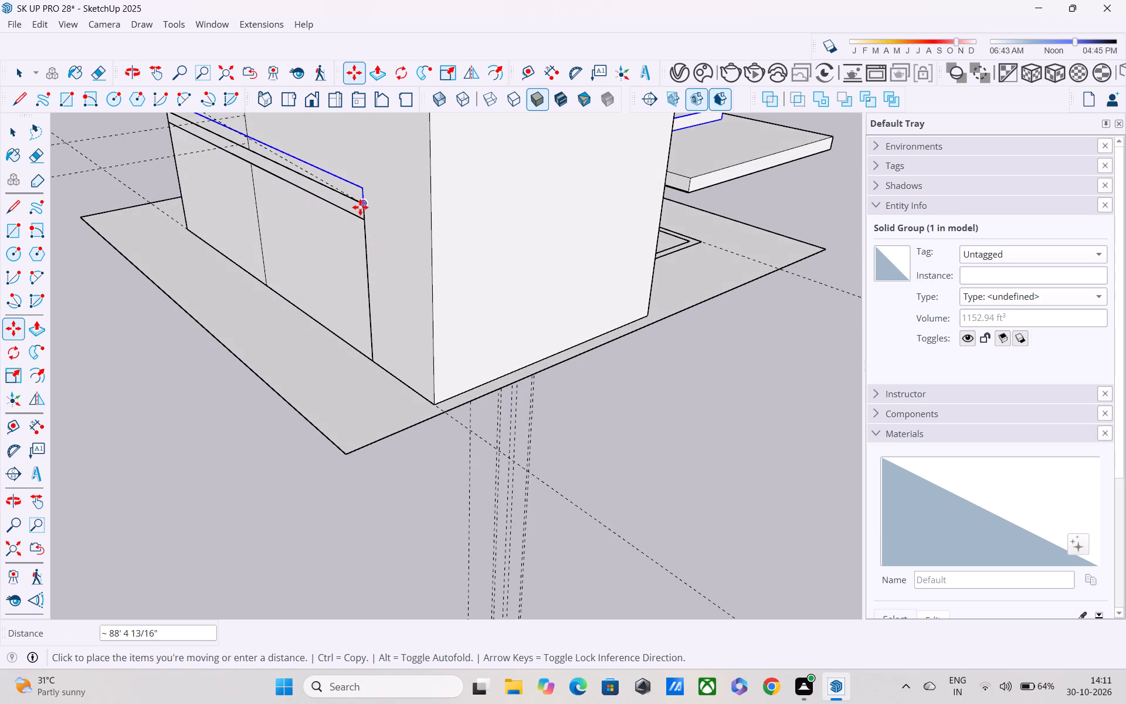
middle_click_drag(372, 177, 372, 446, "shift")
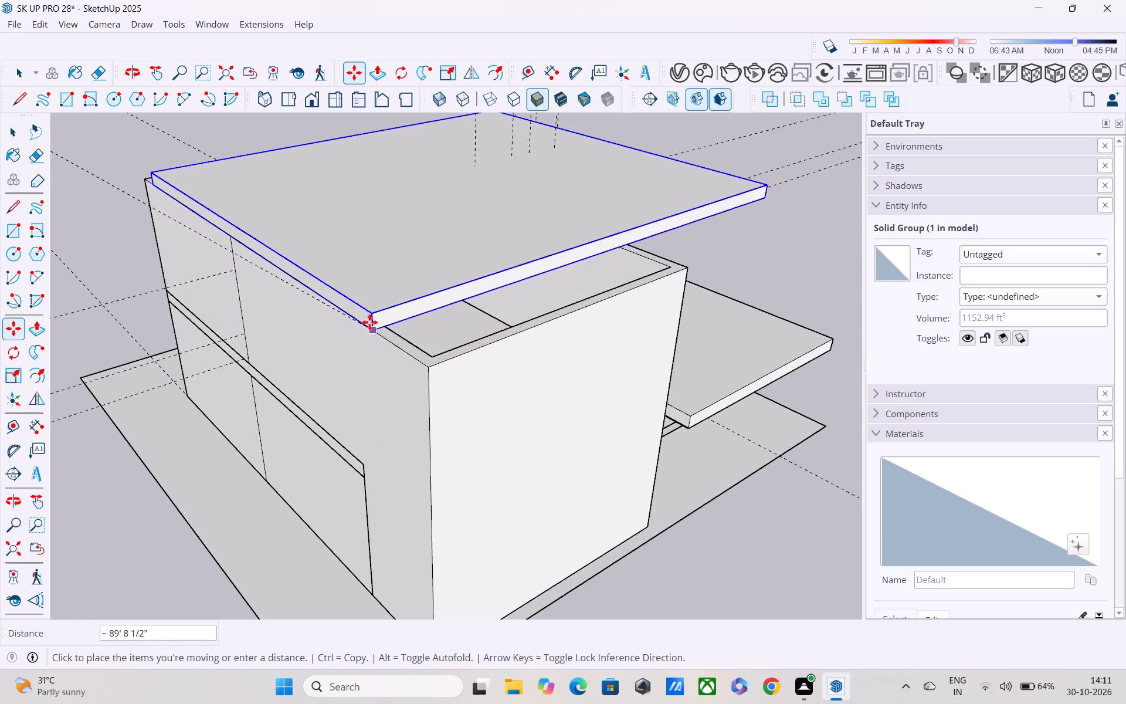
middle_click_drag(367, 321, 676, 331)
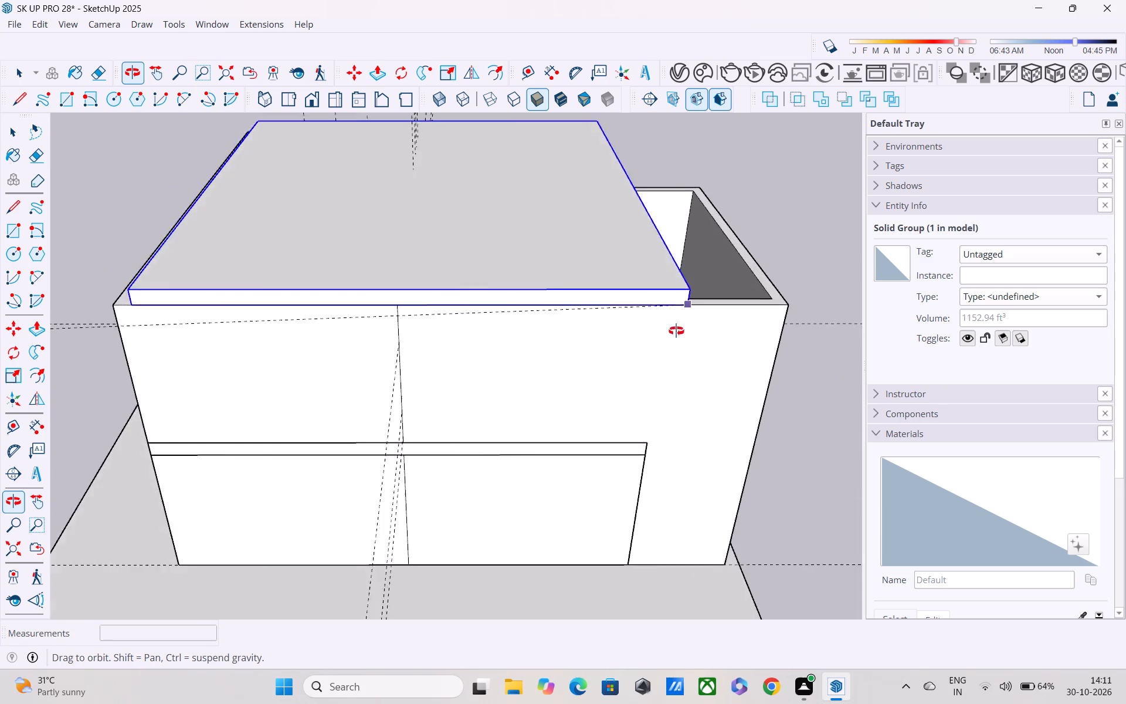
middle_click_drag(676, 331, 810, 336)
left_click(810, 336)
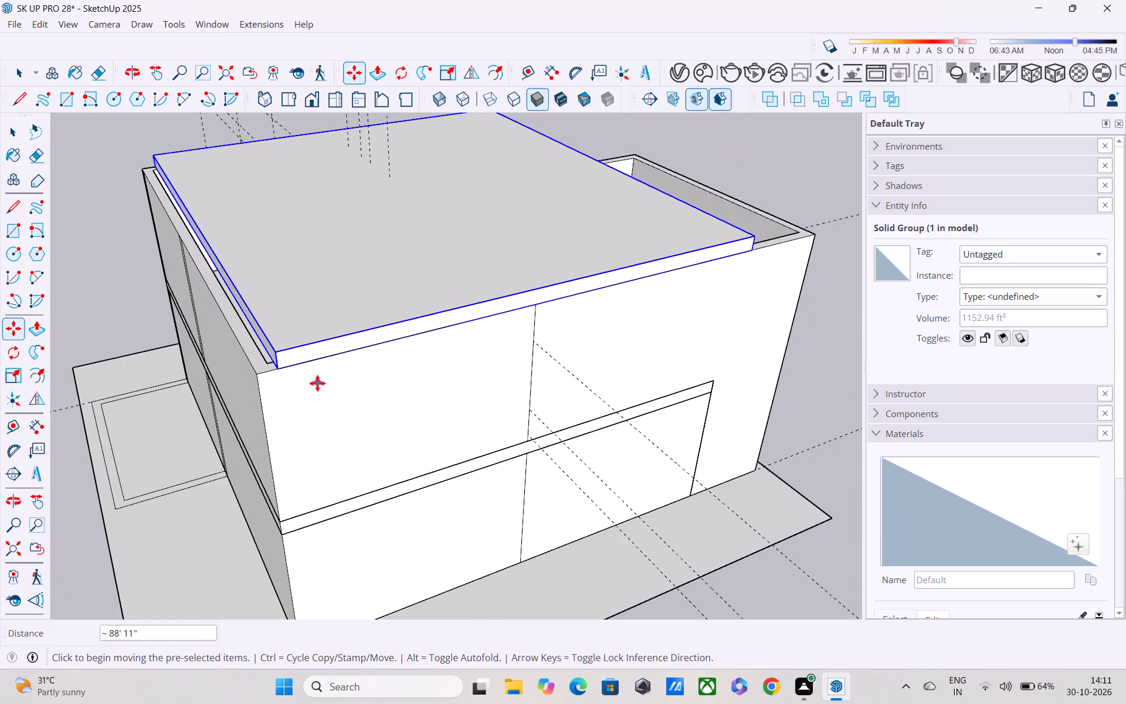
Shift the roof slab about 1' 1 1/16" so its lower corner meets the outer corner of the walls.
left_click(280, 368)
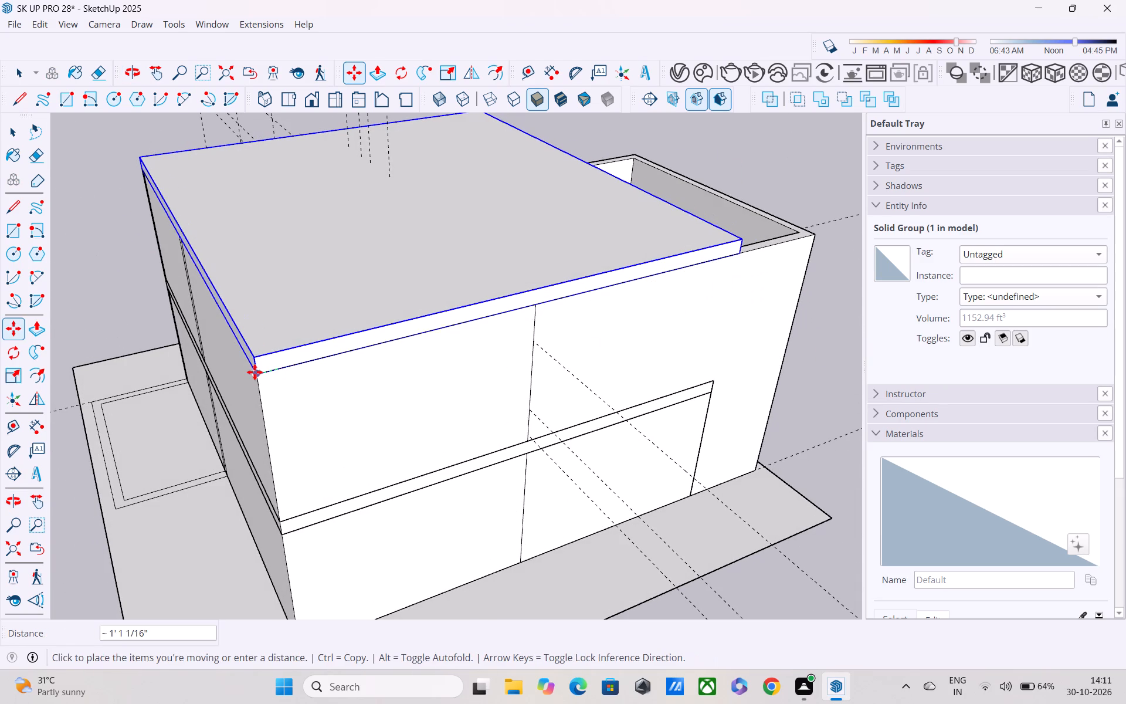
left_click(255, 372)
Examine how the roof slab sits on the upper-floor walls from different sides and distances.
scroll(674, 341, "down", 1)
middle_click_drag(672, 340, 316, 390)
scroll(314, 373, "up", 1)
scroll(314, 373, "down", 6)
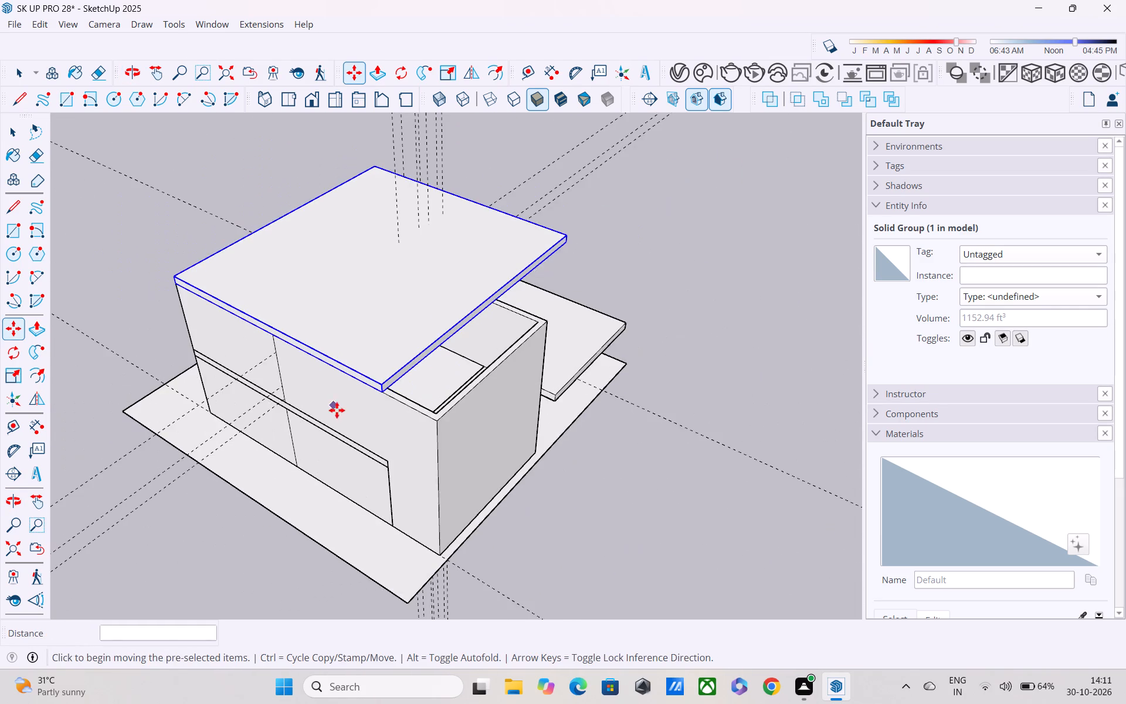
middle_click_drag(337, 410, 270, 380)
scroll(267, 375, "up", 1)
scroll(264, 357, "down", 6)
middle_click_drag(281, 385, 249, 347)
scroll(250, 341, "down", 5)
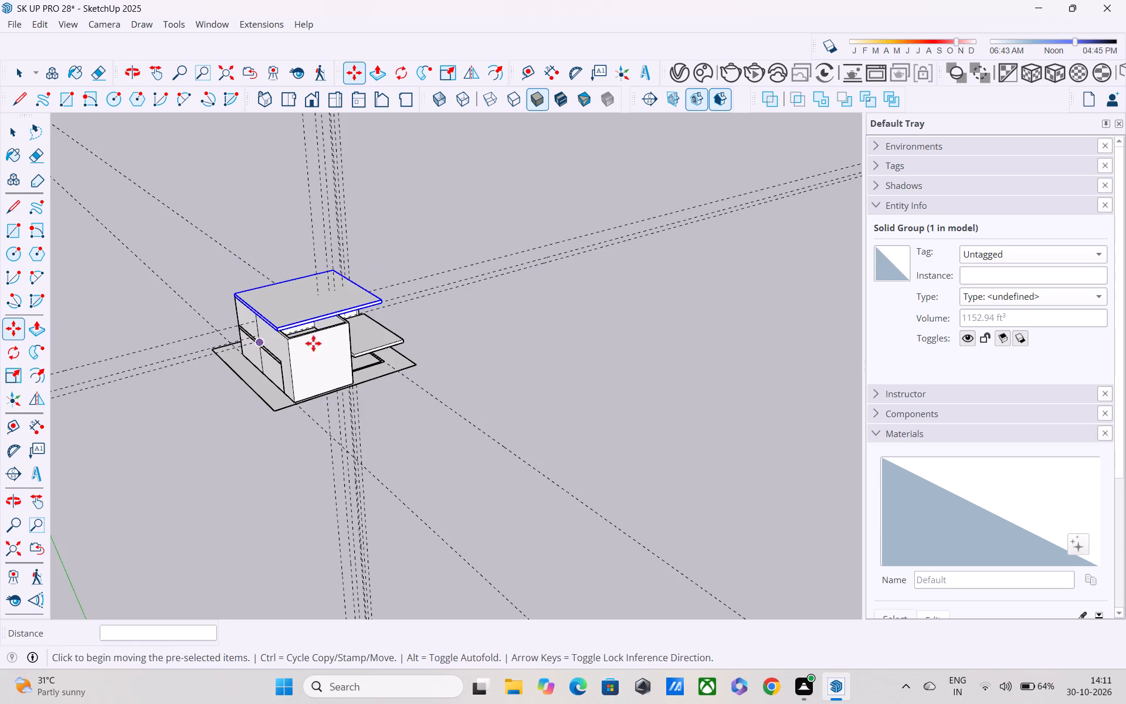
middle_click_drag(332, 347, 202, 246)
scroll(213, 263, "down", 3)
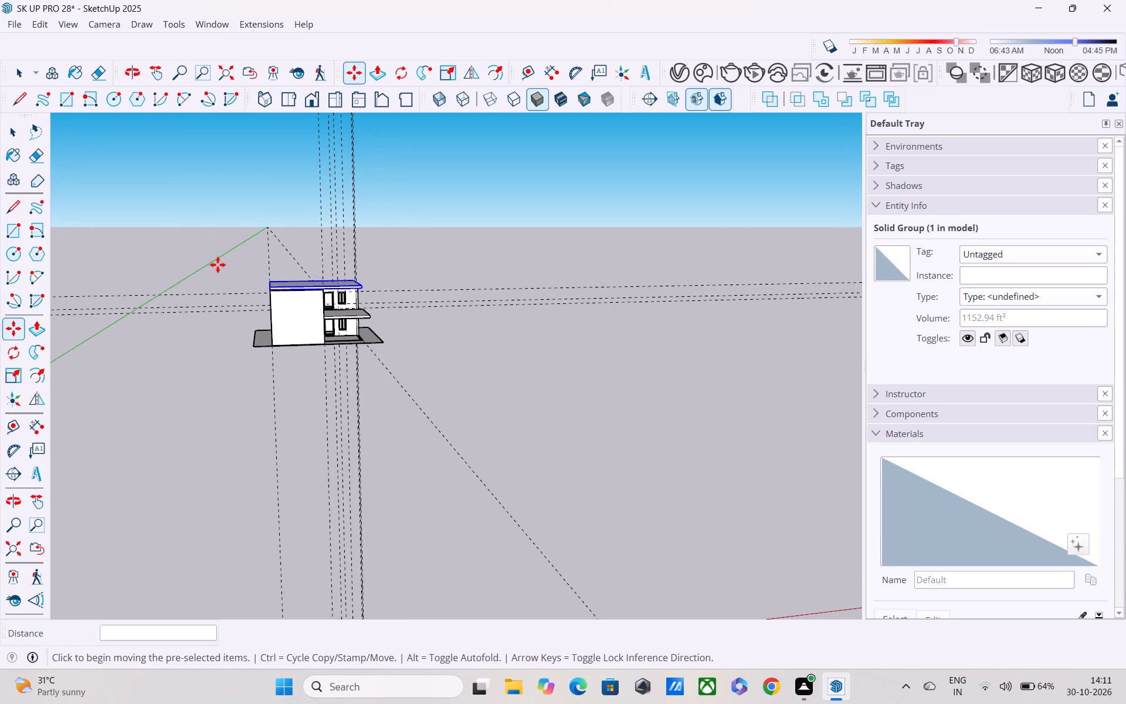
middle_click_drag(231, 277, 122, 434, "shift")
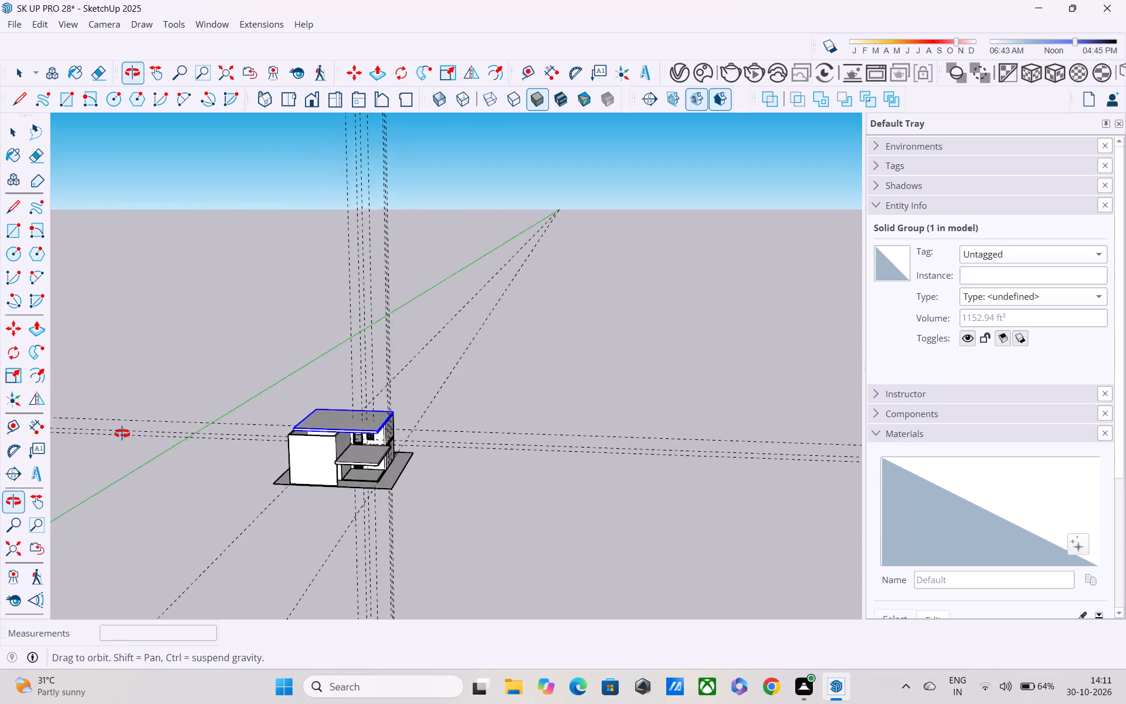
middle_click_drag(122, 434, 107, 424, "shift")
scroll(253, 401, "up", 5)
scroll(298, 417, "up", 4)
middle_click_drag(356, 451, 160, 449)
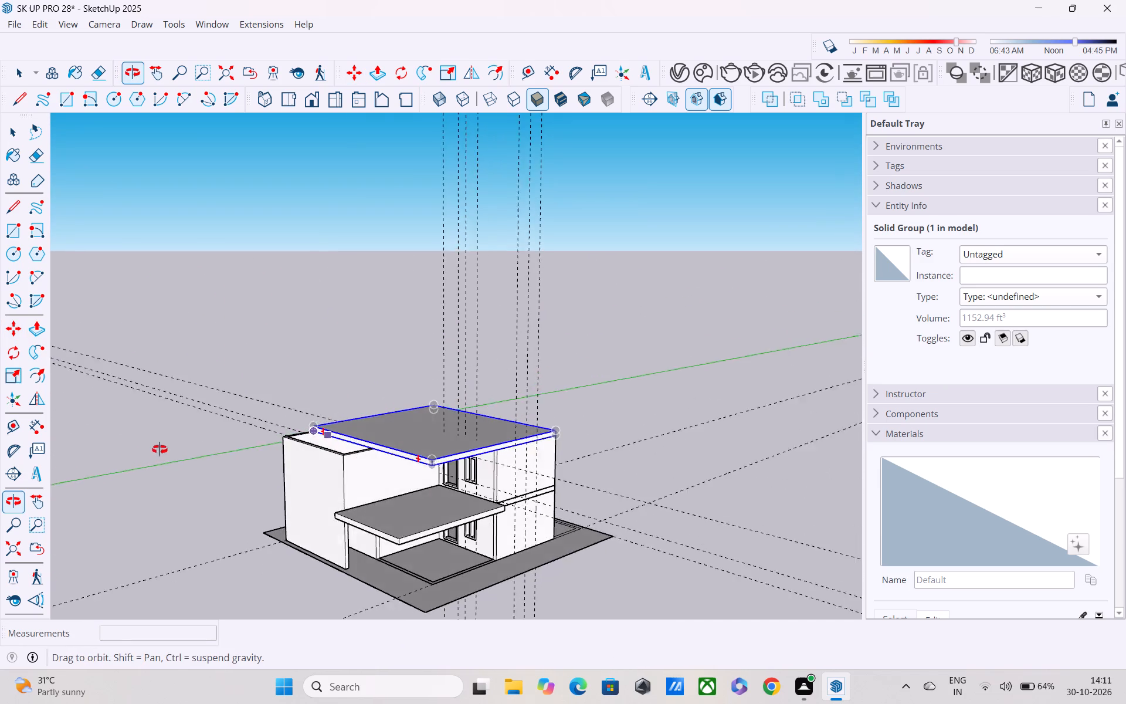
middle_click_drag(160, 449, 320, 485)
scroll(320, 484, "up", 5)
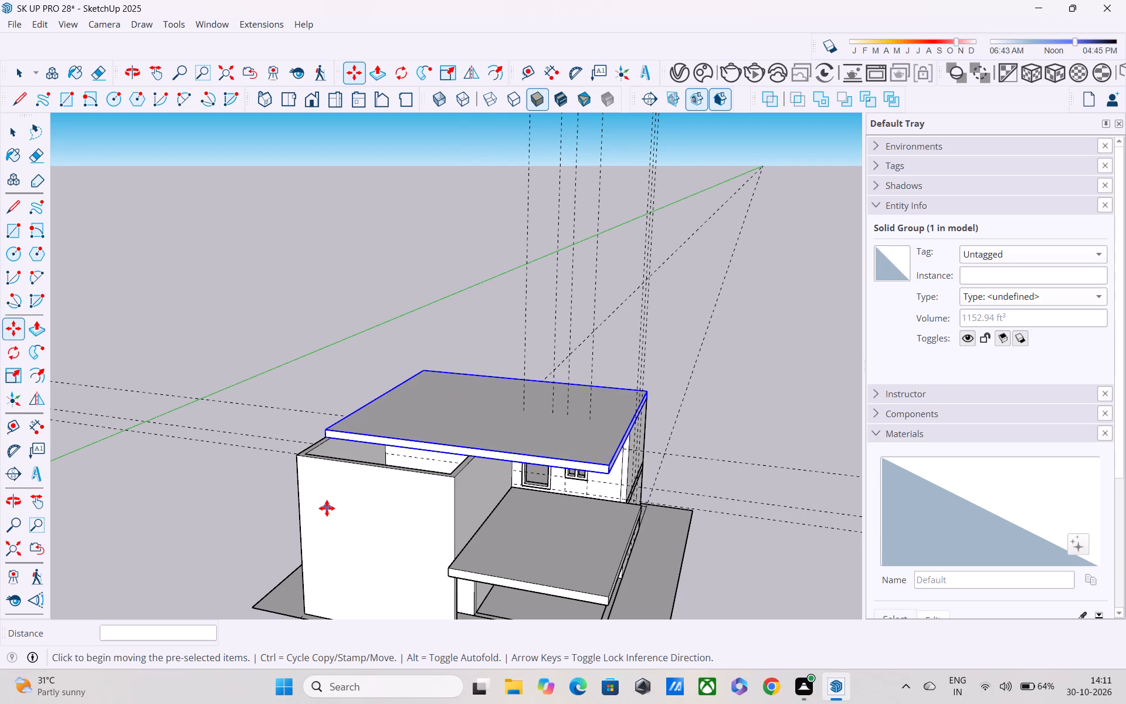
Open the roof slab group for editing.
scroll(327, 502, "up", 3)
key("space")
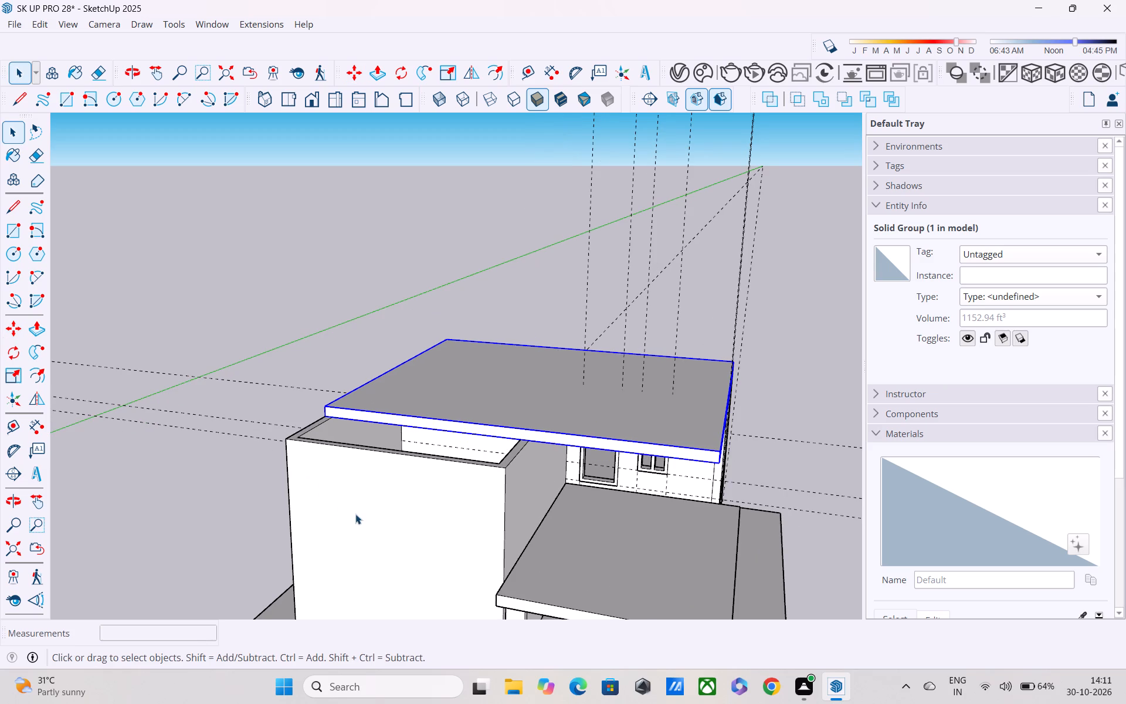
key("p")
key("space")
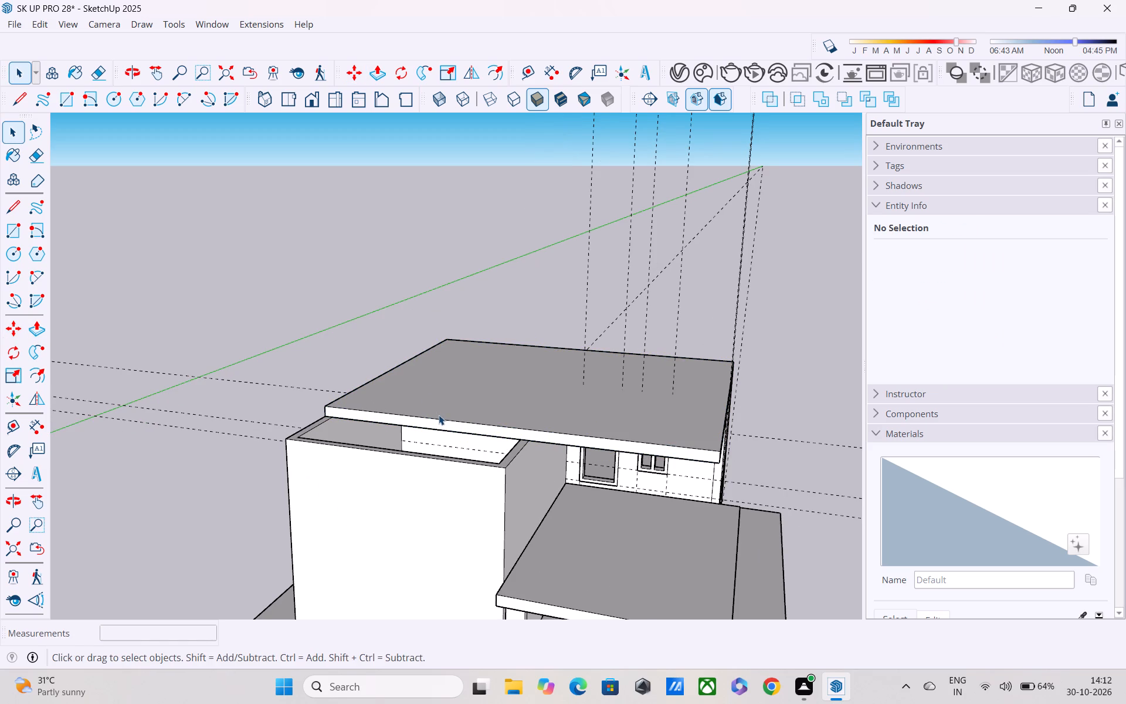
double_click(439, 426)
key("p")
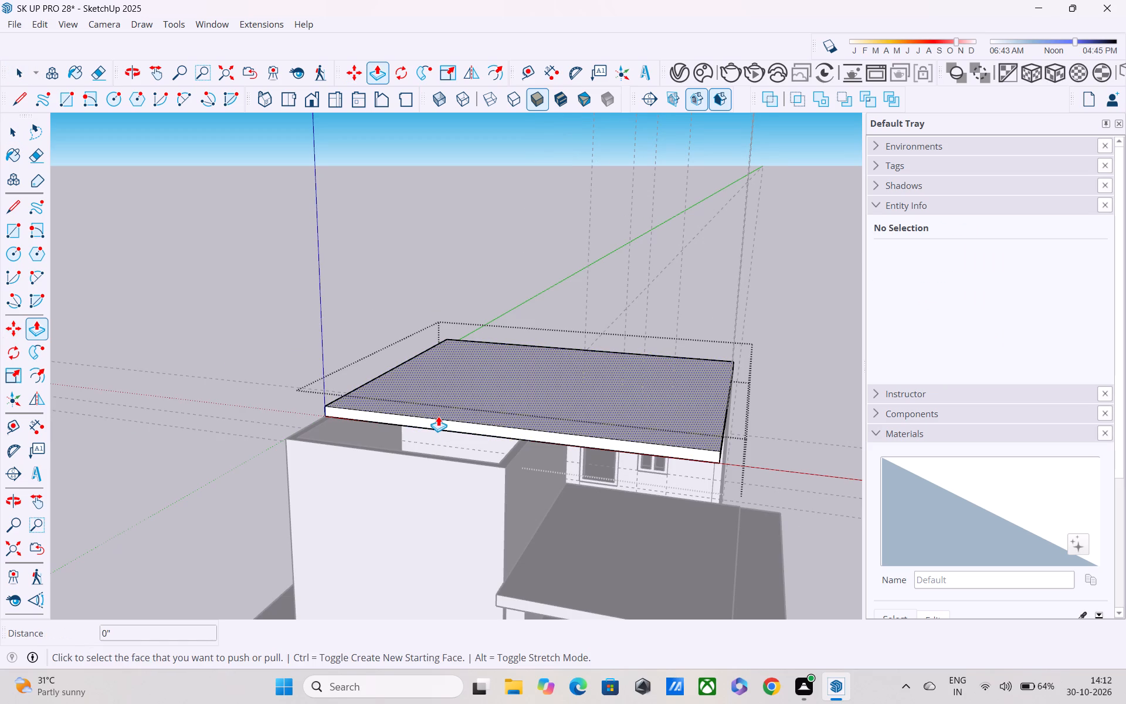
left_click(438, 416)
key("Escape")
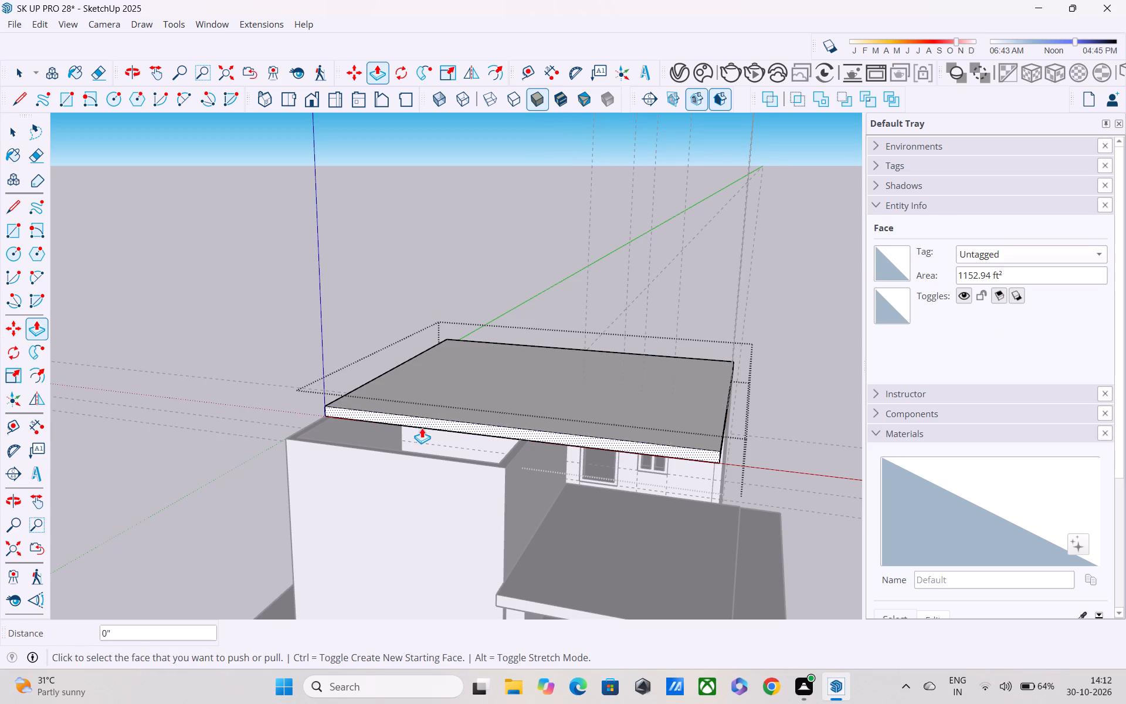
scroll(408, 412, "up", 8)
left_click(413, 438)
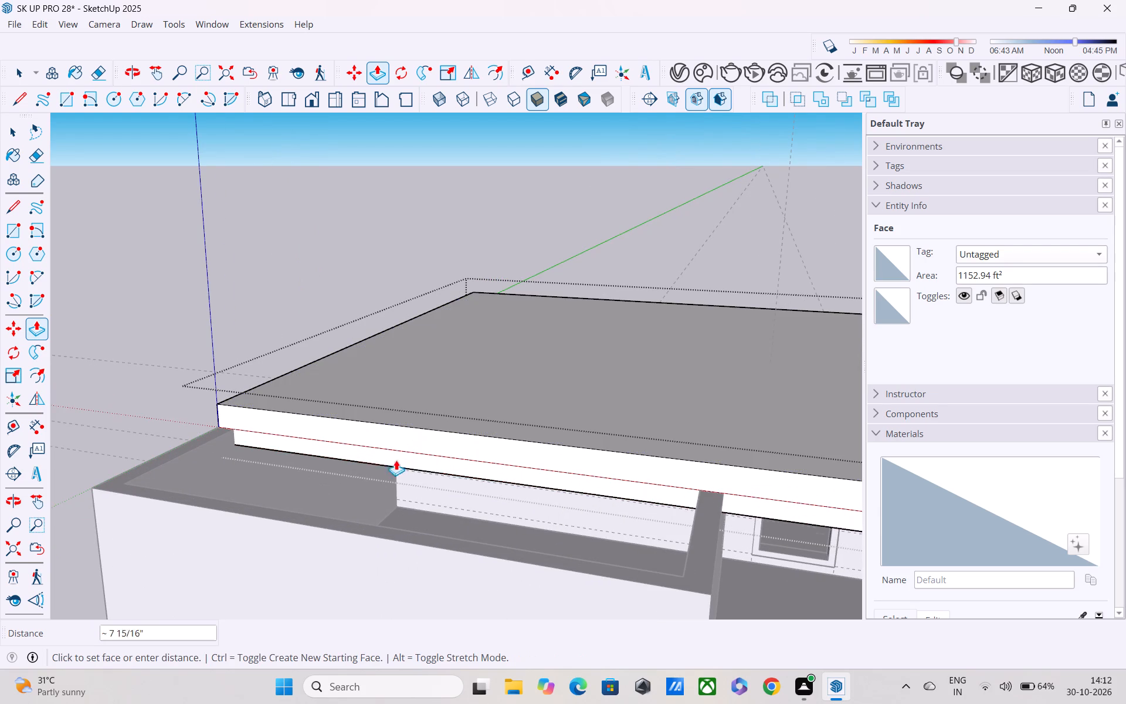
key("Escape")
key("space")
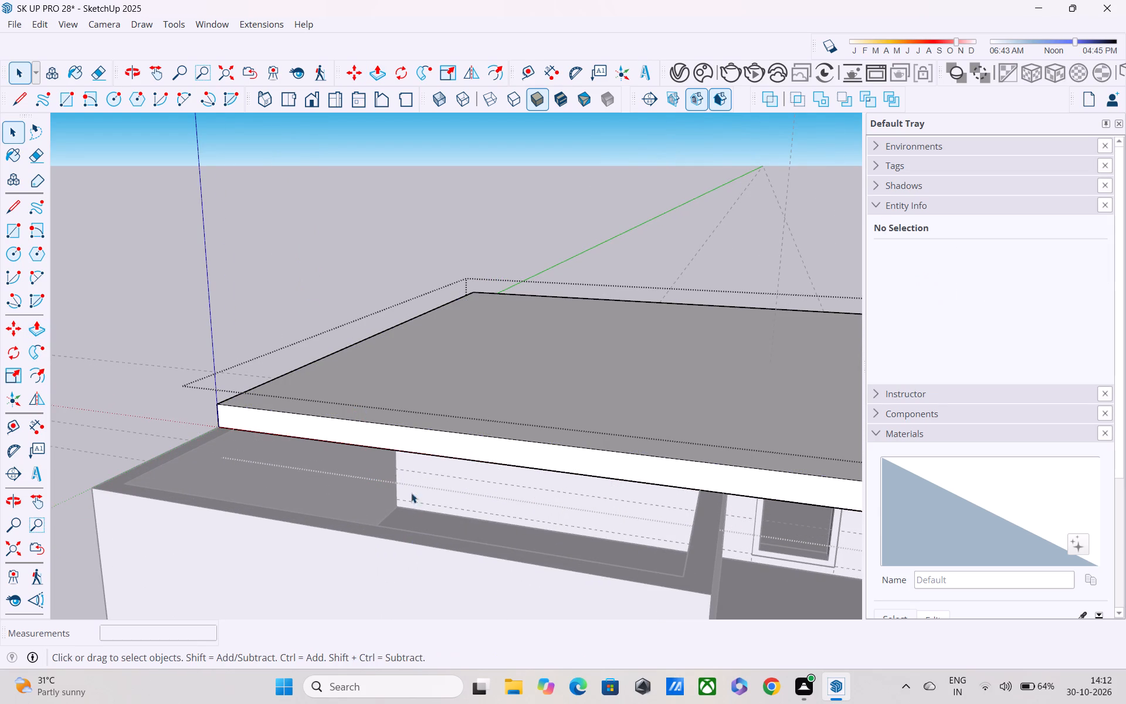
Push/Pull the roof slab's short-side edge face outward about 6' 11 3/8" to align with the projecting room's outer wall.
left_click(402, 447)
key("p")
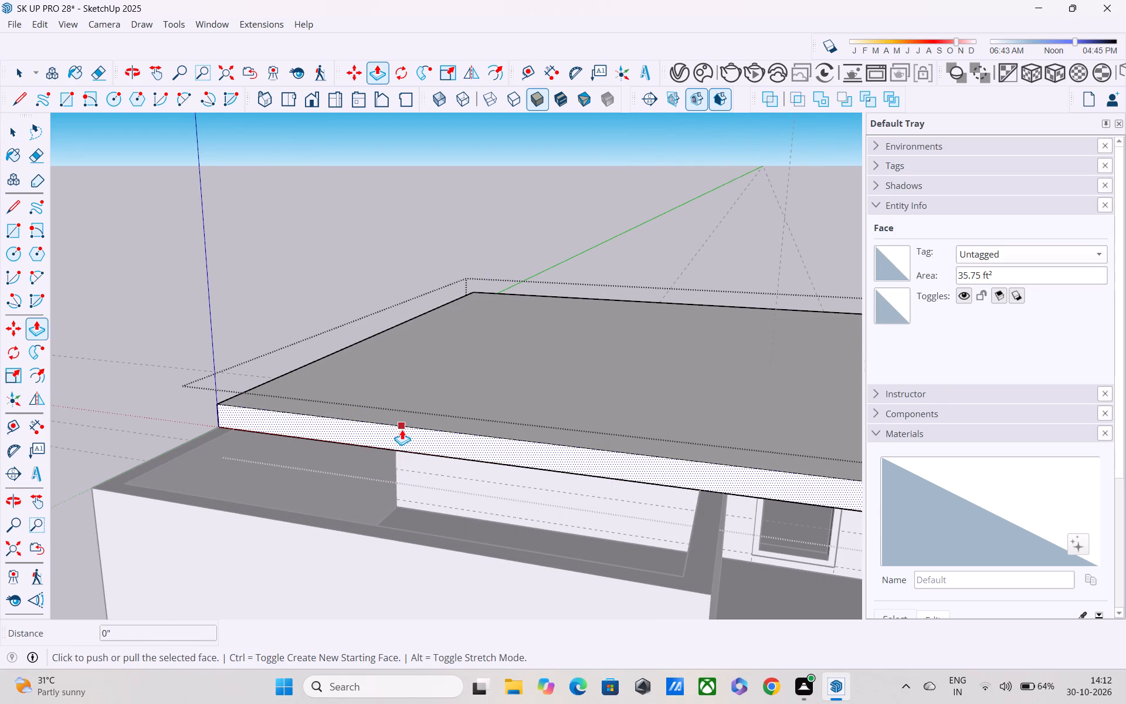
left_click(401, 433)
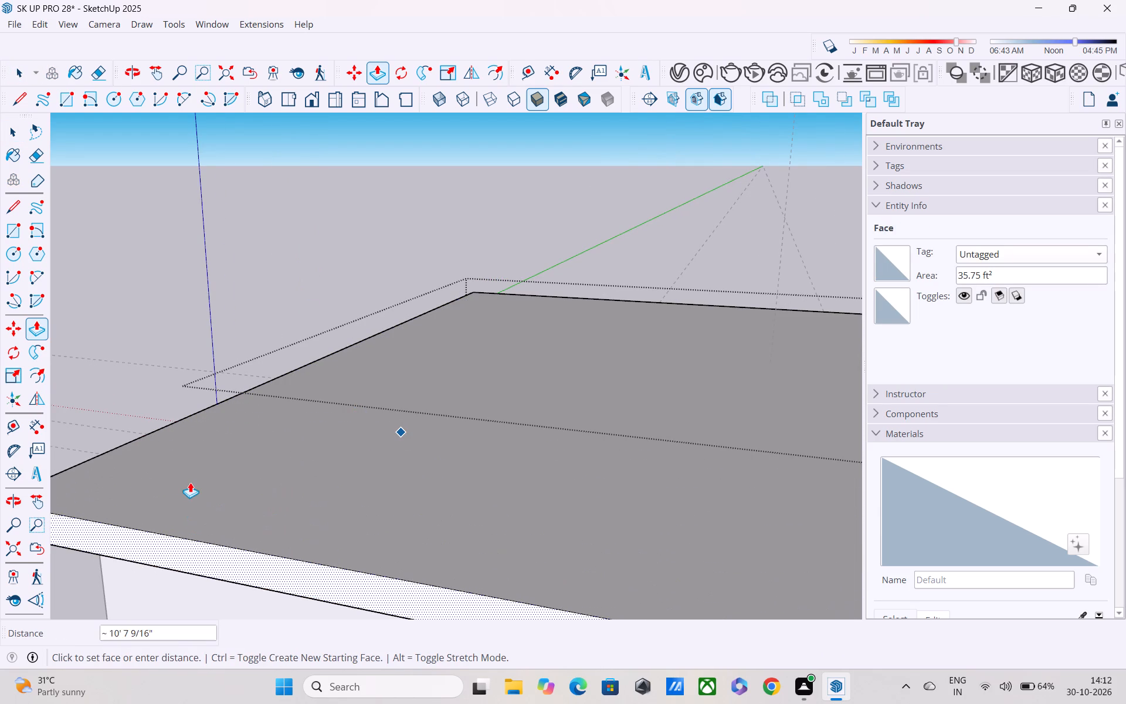
middle_click_drag(179, 466, 937, 239)
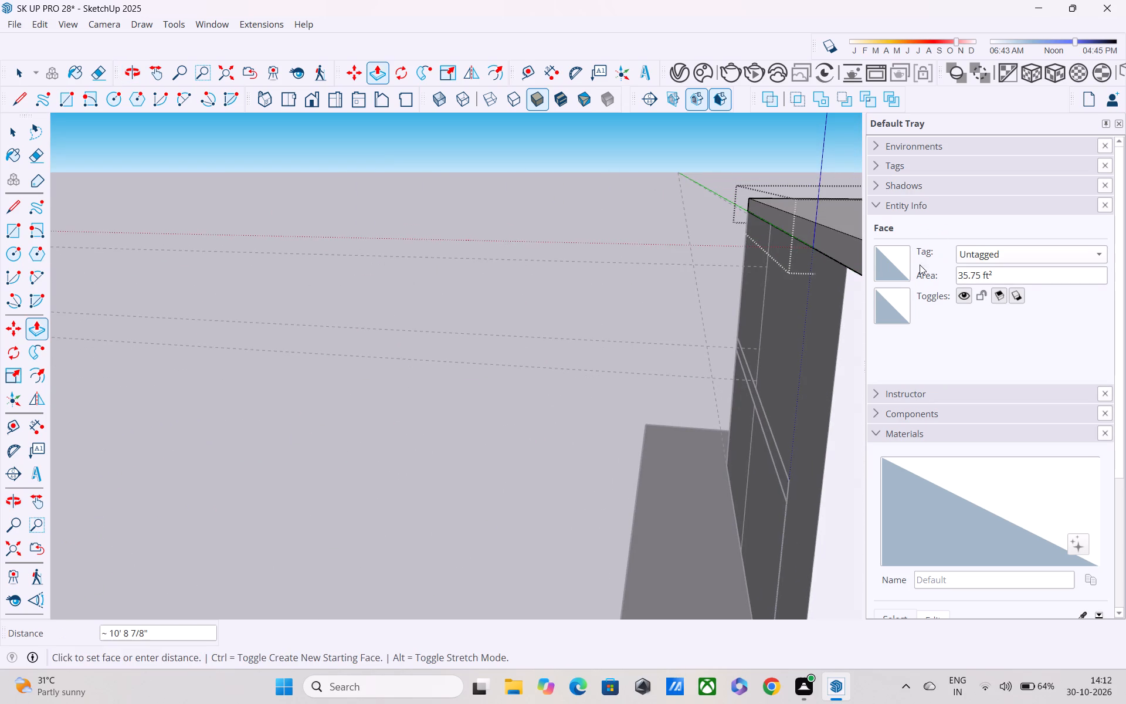
middle_click_drag(919, 265, 743, 241)
middle_click_drag(744, 284, 481, 229)
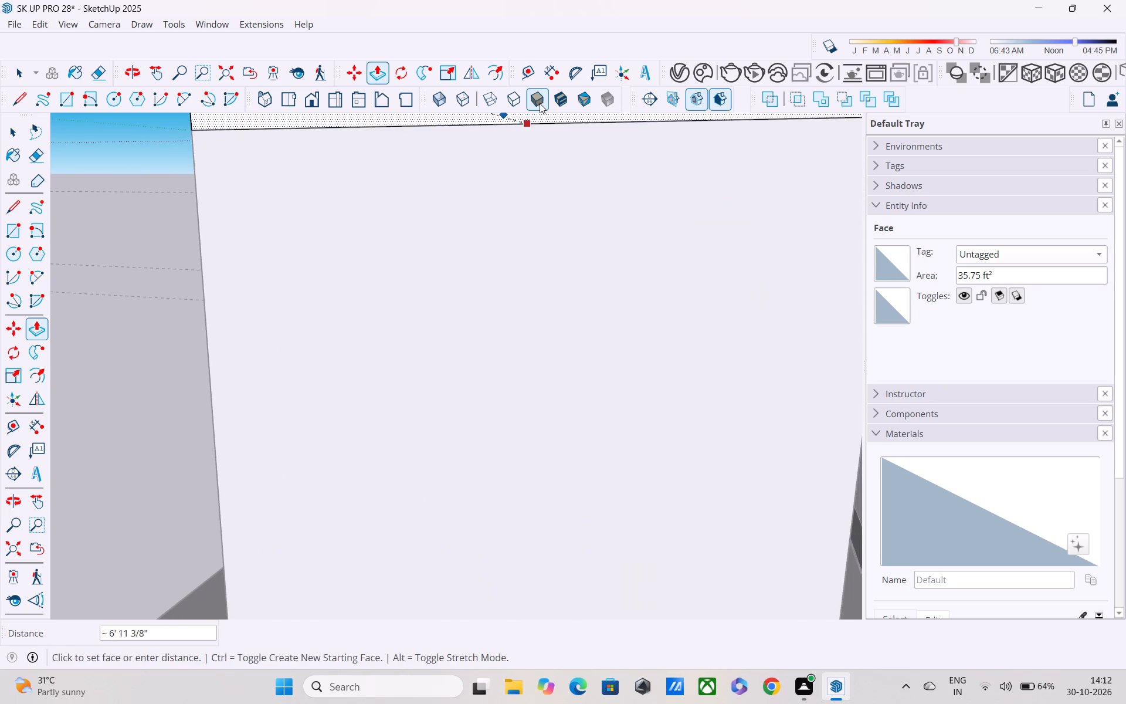
middle_click_drag(540, 114, 555, 304, "shift")
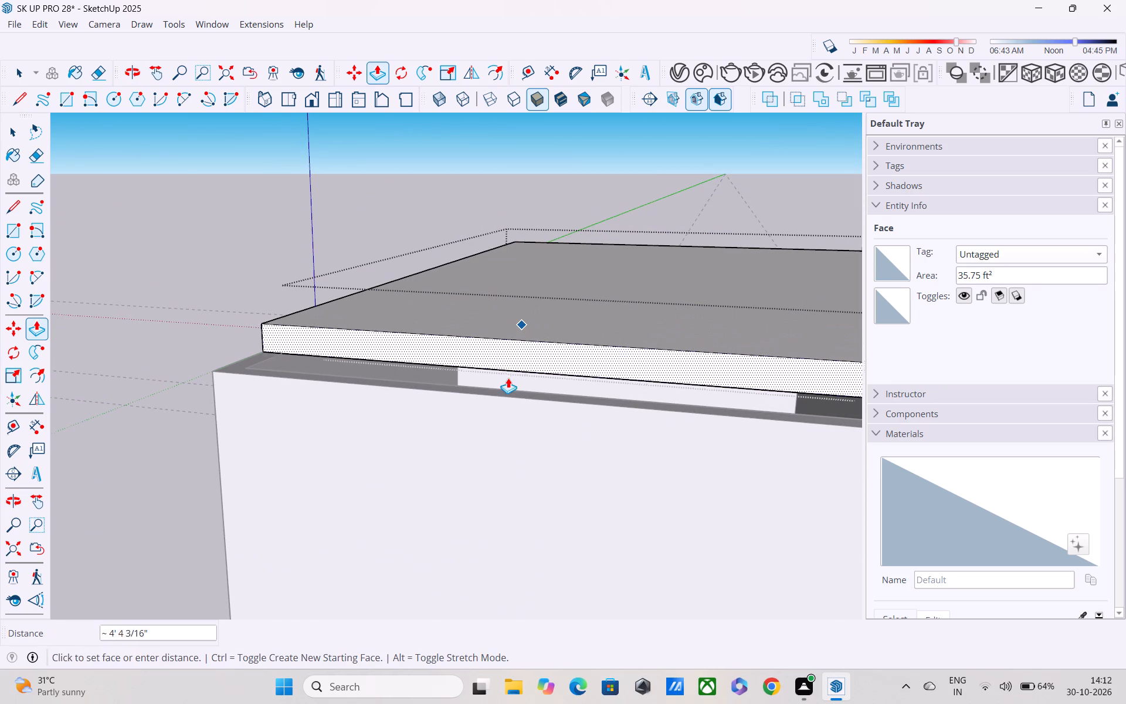
left_click(508, 394)
Examine the extended roof slab over the house and the lower canopy from different sides.
scroll(487, 381, "down", 2)
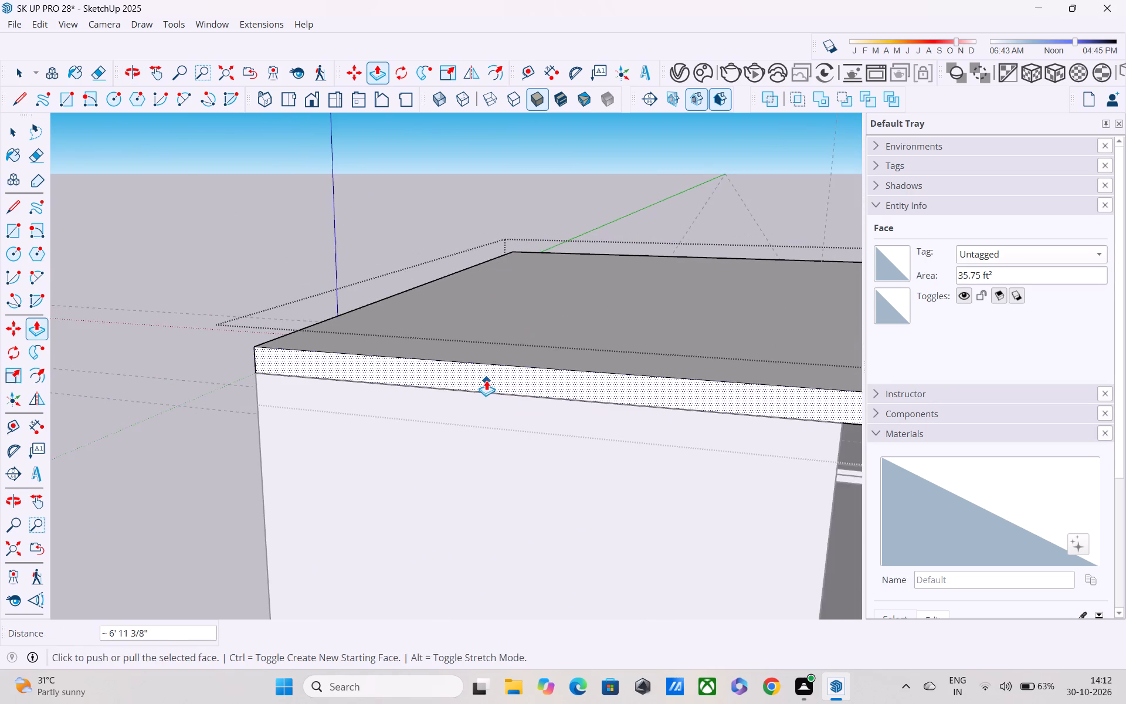
middle_click_drag(478, 378, 230, 344)
scroll(230, 344, "down", 11)
middle_click_drag(521, 370, 389, 235)
scroll(389, 235, "up", 1)
scroll(389, 236, "down", 5)
scroll(389, 247, "up", 1)
middle_click_drag(389, 254, 720, 472)
key("space")
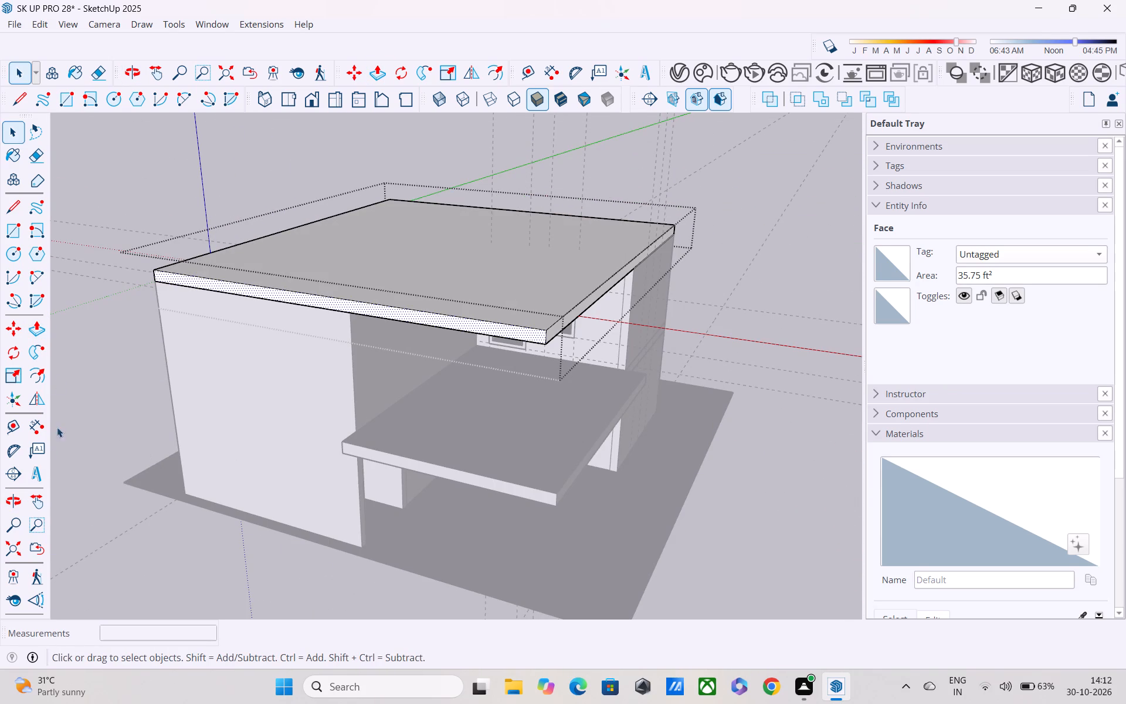
Close the roof slab group and examine the two-storey house and its roof from different sides.
left_click(106, 197)
middle_click_drag(116, 212, 327, 131)
scroll(327, 131, "down", 5)
middle_click_drag(355, 170, 8, 161)
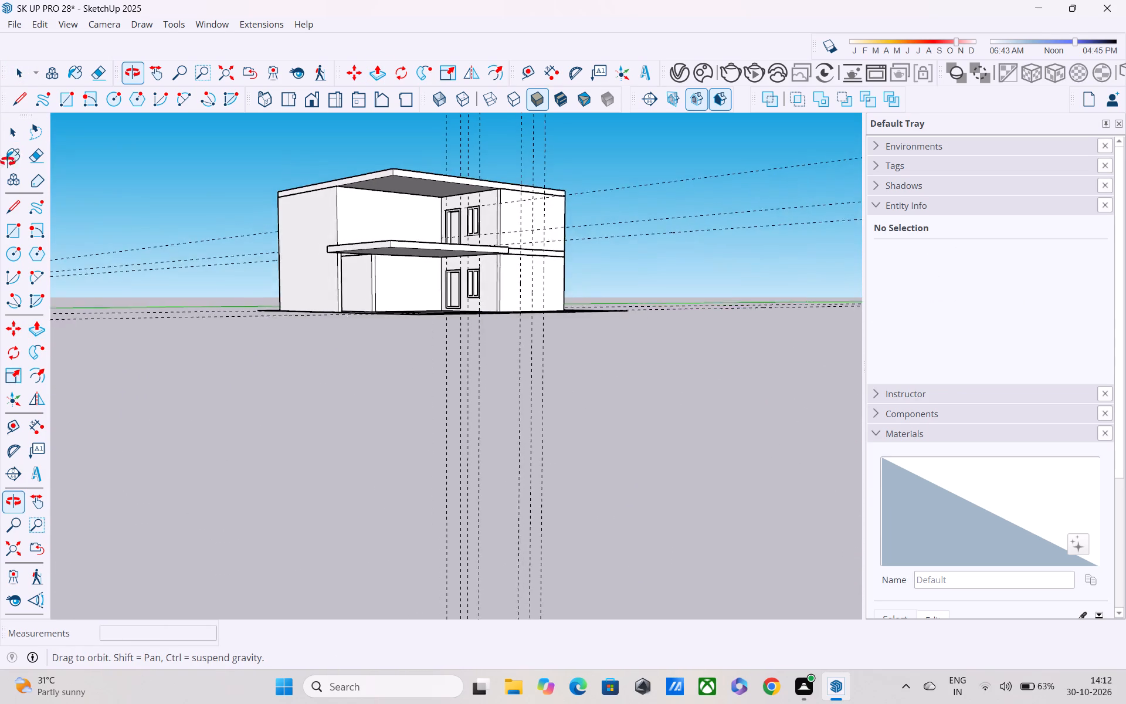
middle_click_drag(8, 161, 137, 297)
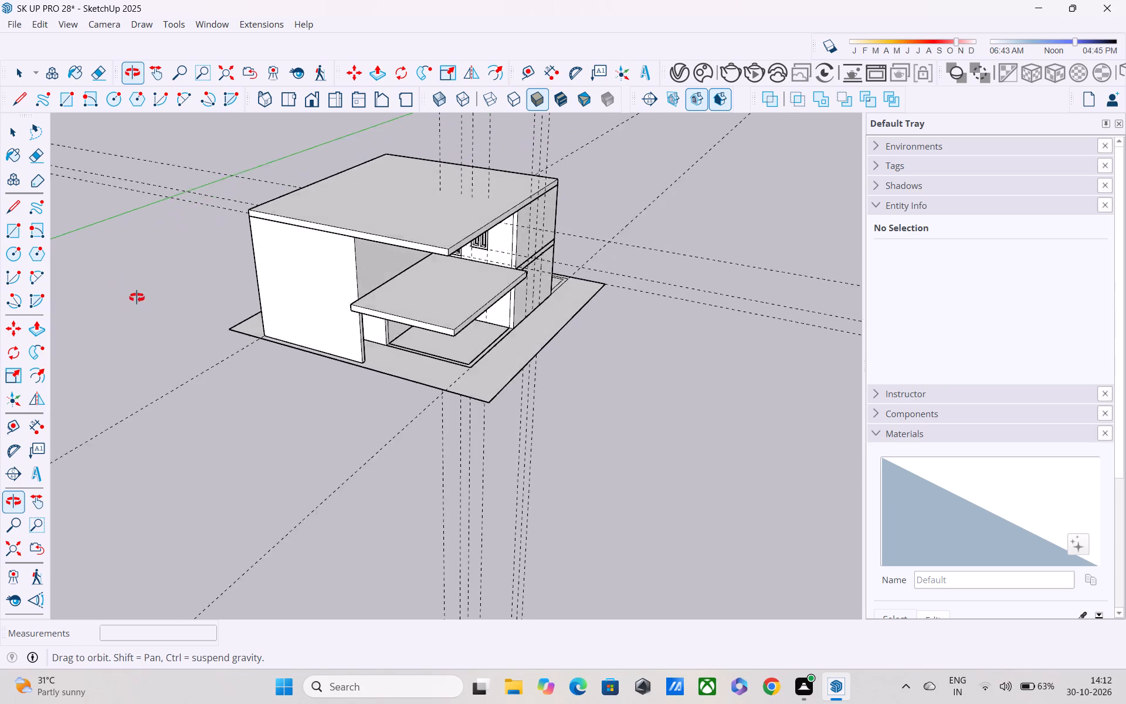
middle_click_drag(137, 297, 501, 270)
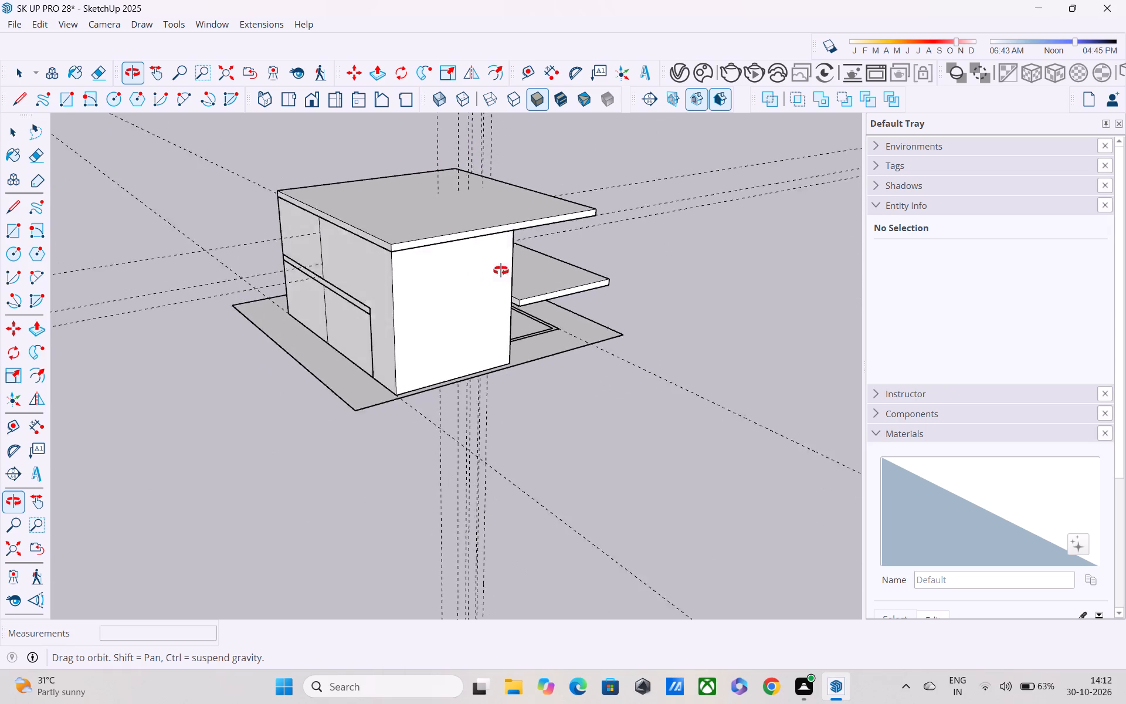
middle_click_drag(501, 270, 247, 211)
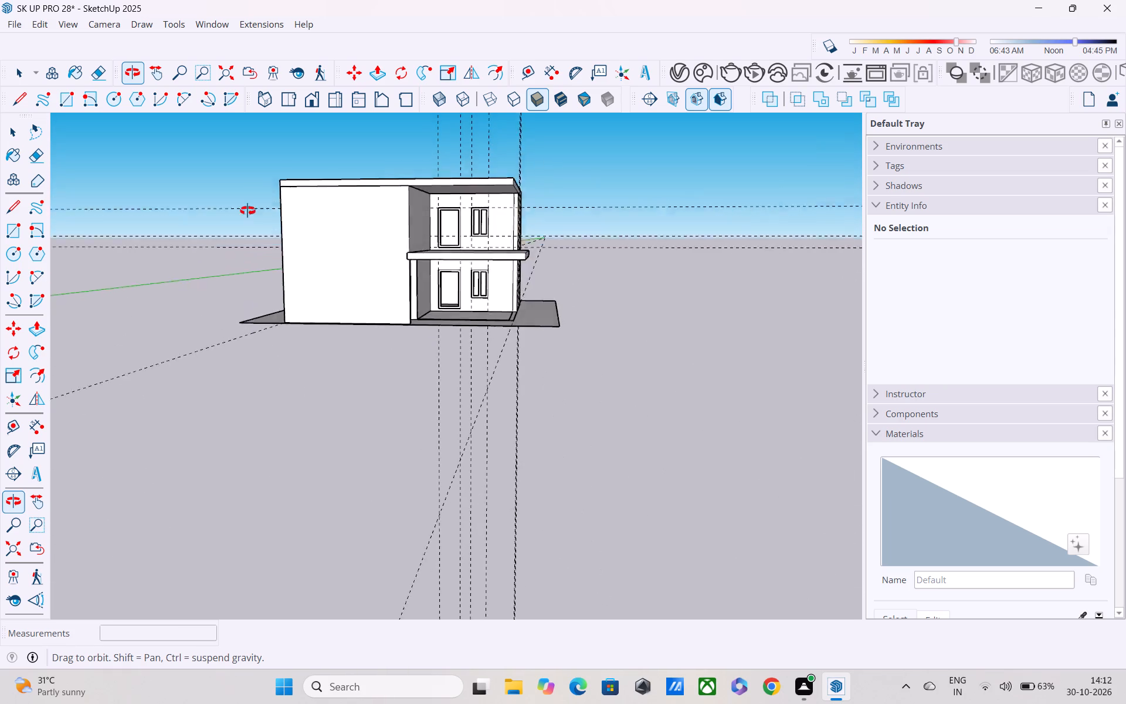
middle_click_drag(247, 211, 118, 202)
scroll(390, 244, "up", 6)
middle_click_drag(419, 281, 340, 248)
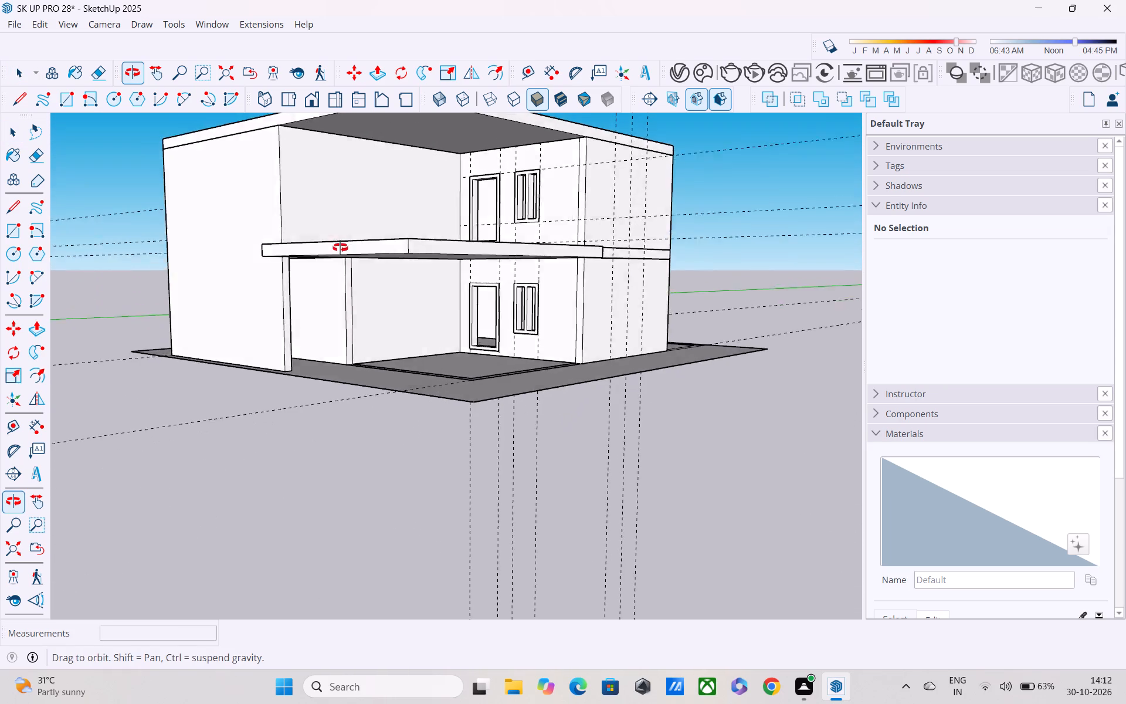
middle_click_drag(340, 248, 242, 251)
Measure the gap at floor level between the projecting side wall's end and the porch's inner wall corner.
key("t")
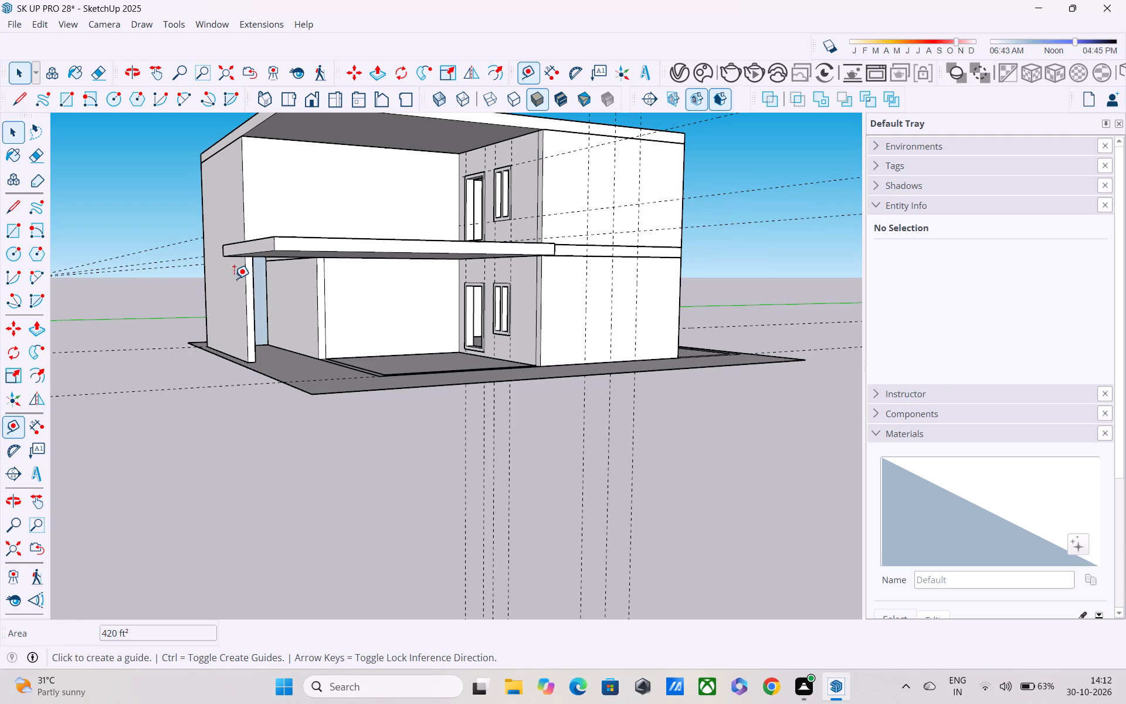
scroll(246, 321, "up", 6)
left_click(261, 389)
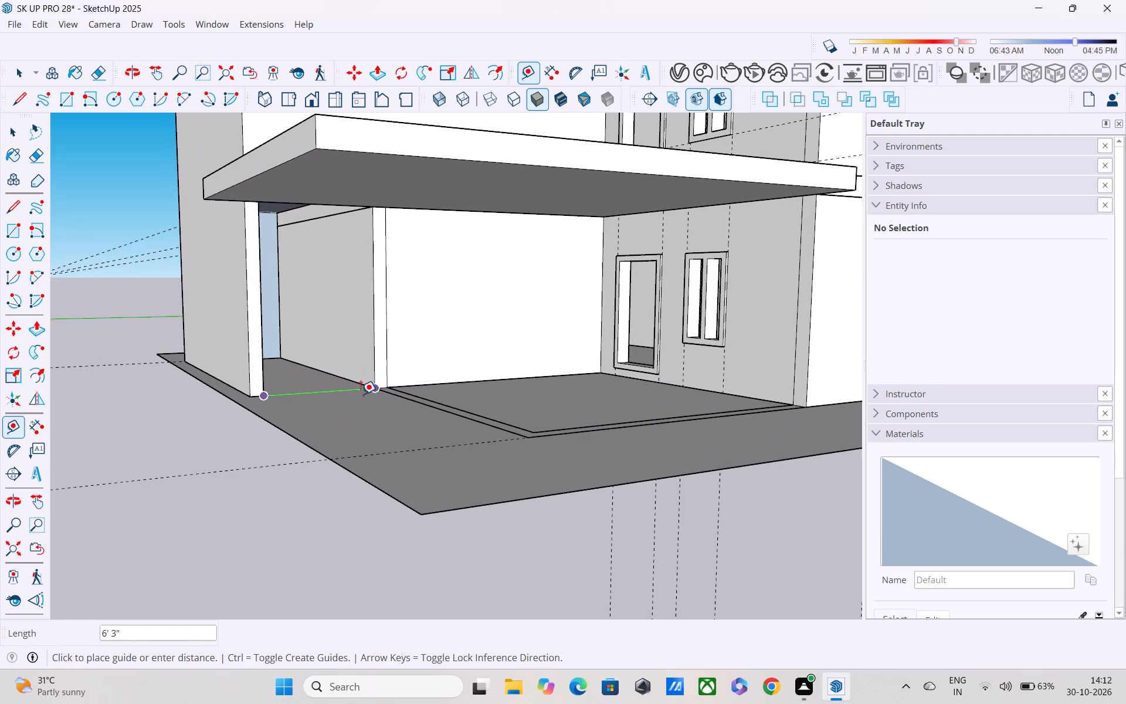
key("Escape")
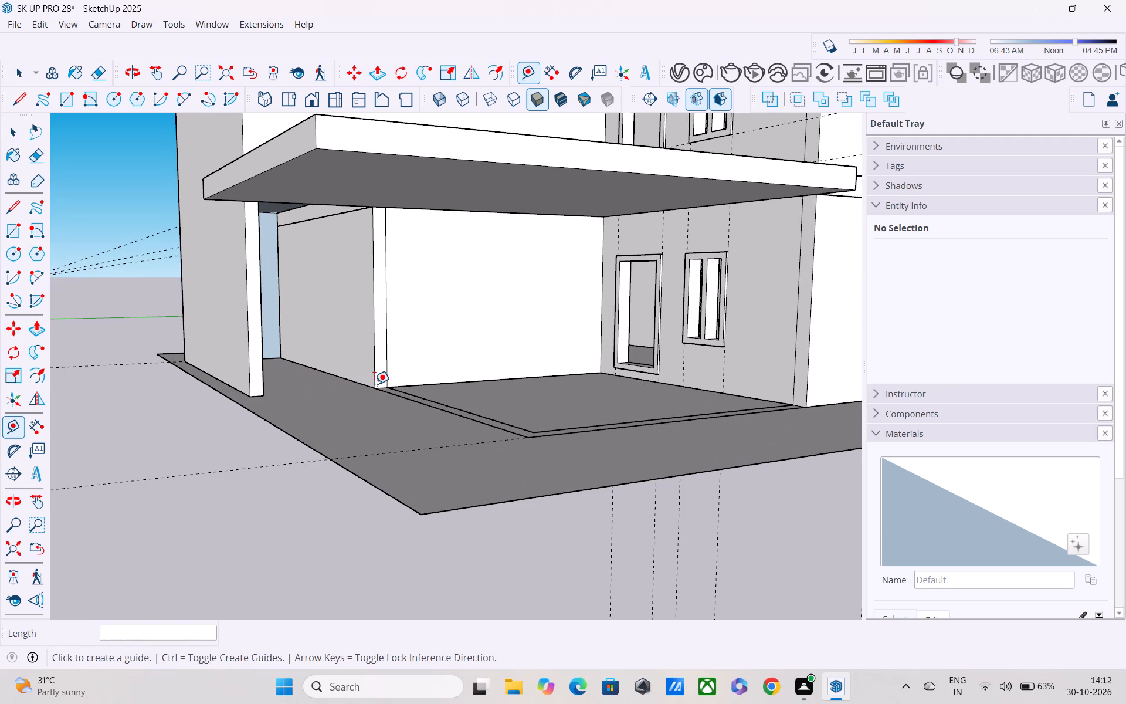
Examine the lower canopy, the porch beneath it and the roof slab overhang from different angles.
scroll(369, 373, "down", 4)
middle_click_drag(357, 367, 393, 464)
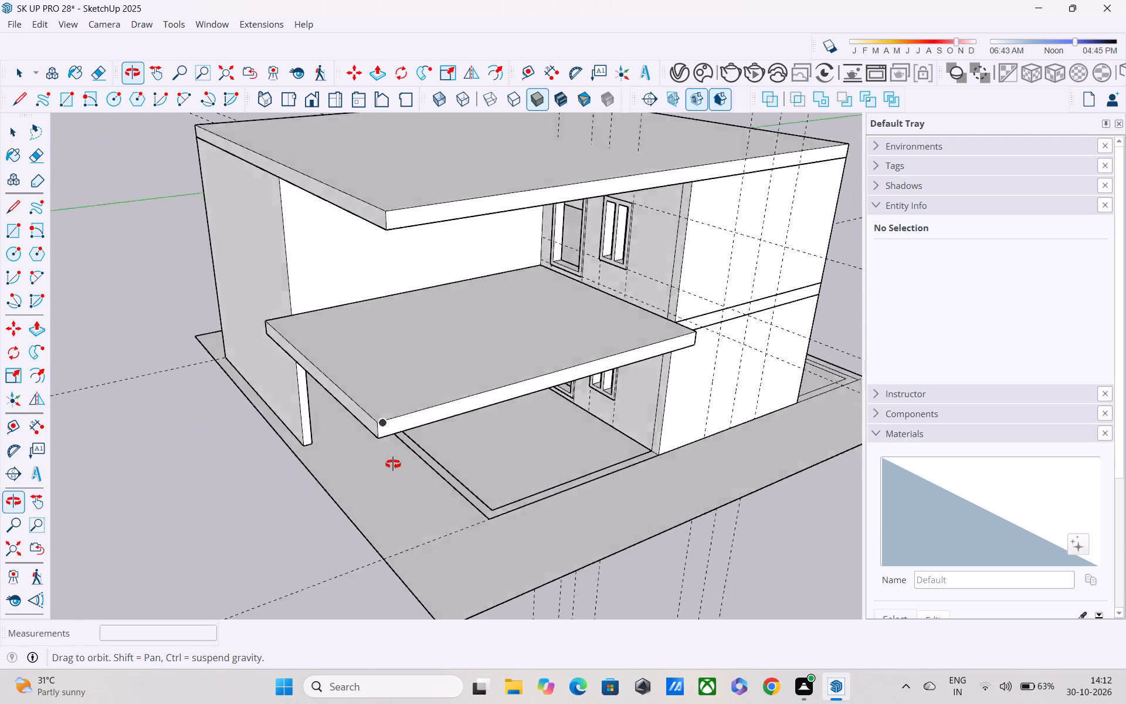
middle_click_drag(393, 464, 404, 453)
scroll(404, 453, "up", 1)
scroll(404, 453, "down", 6)
scroll(406, 453, "up", 1)
middle_click_drag(406, 453, 361, 394)
scroll(361, 394, "up", 1)
key("space")
scroll(337, 337, "up", 2)
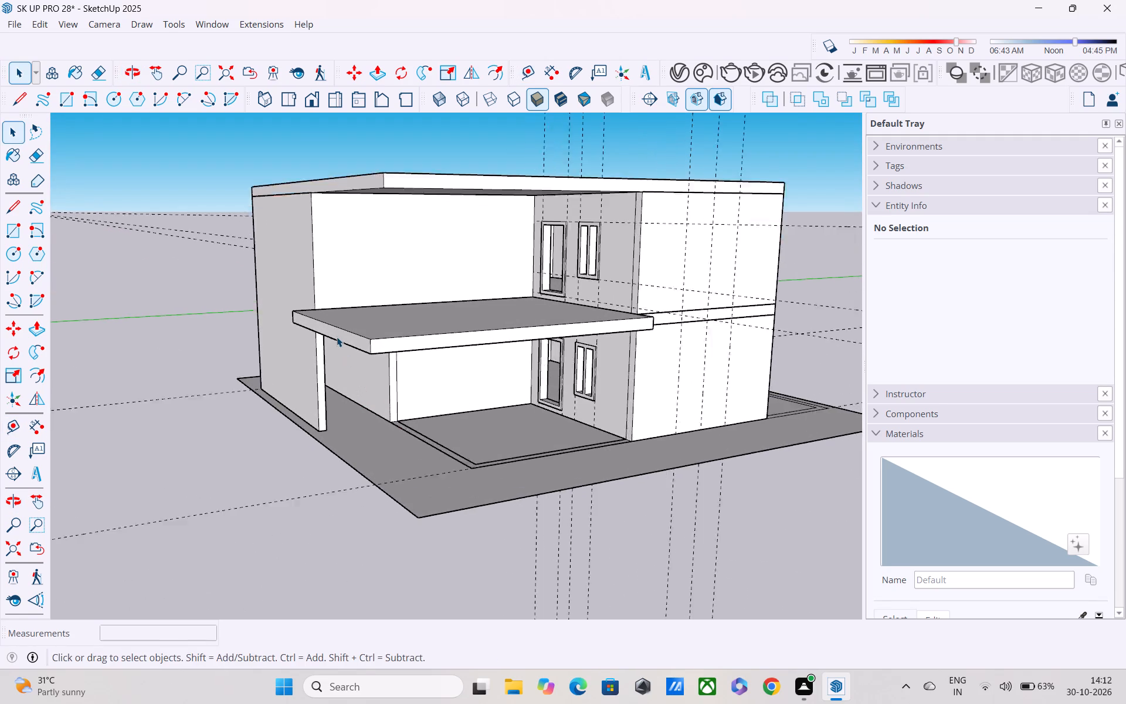
scroll(337, 337, "up", 1)
middle_click_drag(332, 336, 446, 371)
scroll(333, 339, "down", 1)
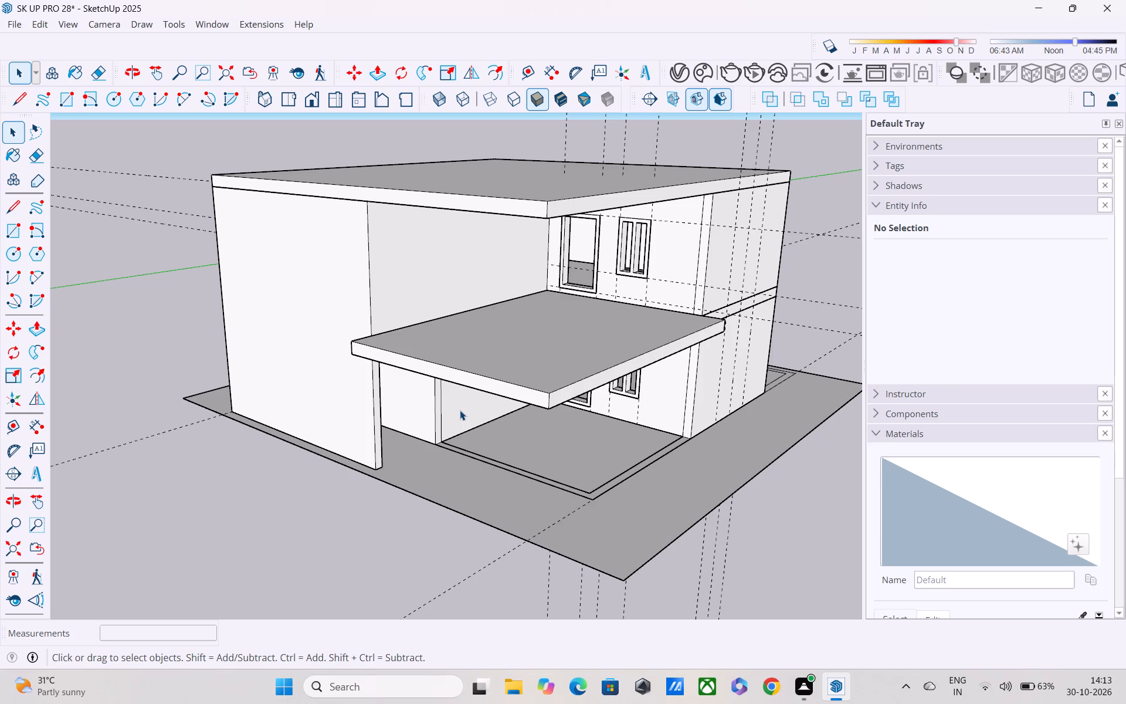
Copy the ground-floor walls group straight up 22' so it sits on top of the roof slab.
left_click(435, 414)
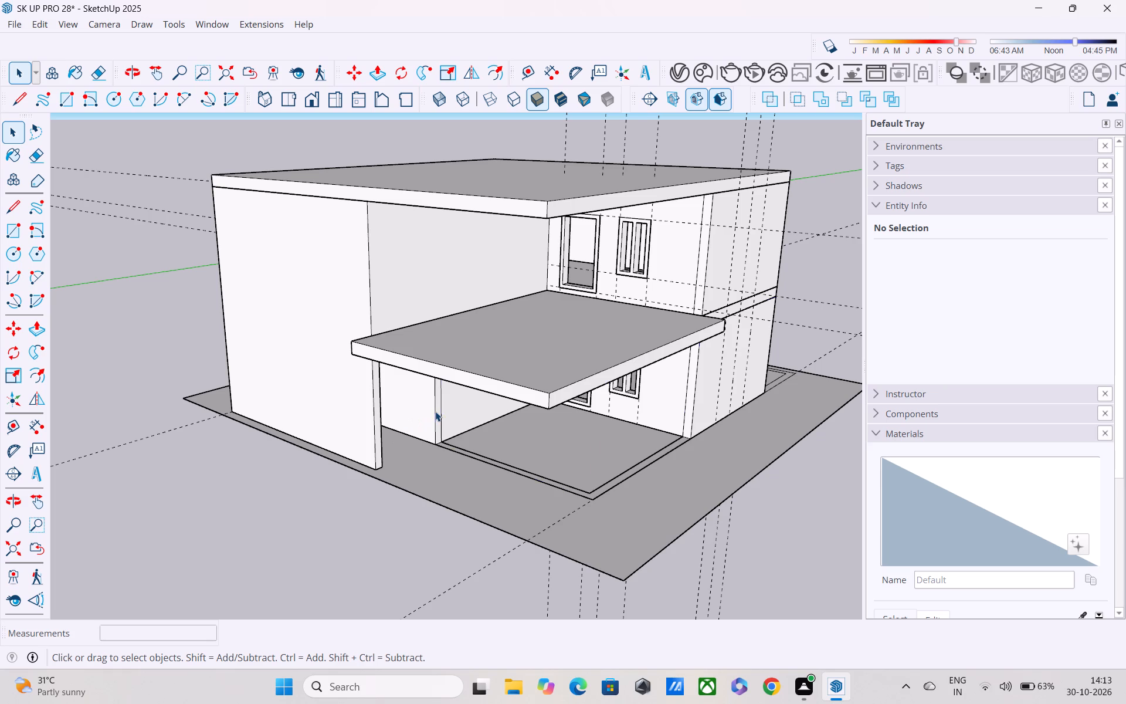
left_click(436, 410)
scroll(436, 410, "down", 3)
middle_click_drag(436, 409, 446, 464, "shift")
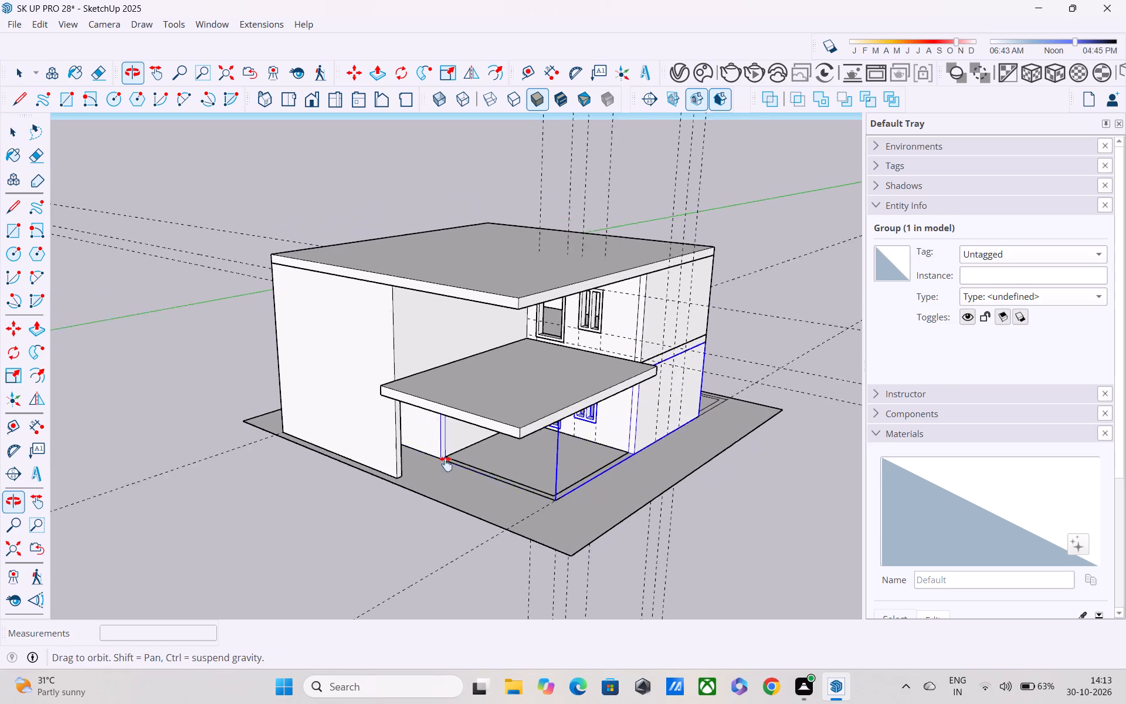
middle_click_drag(446, 464, 453, 482, "shift")
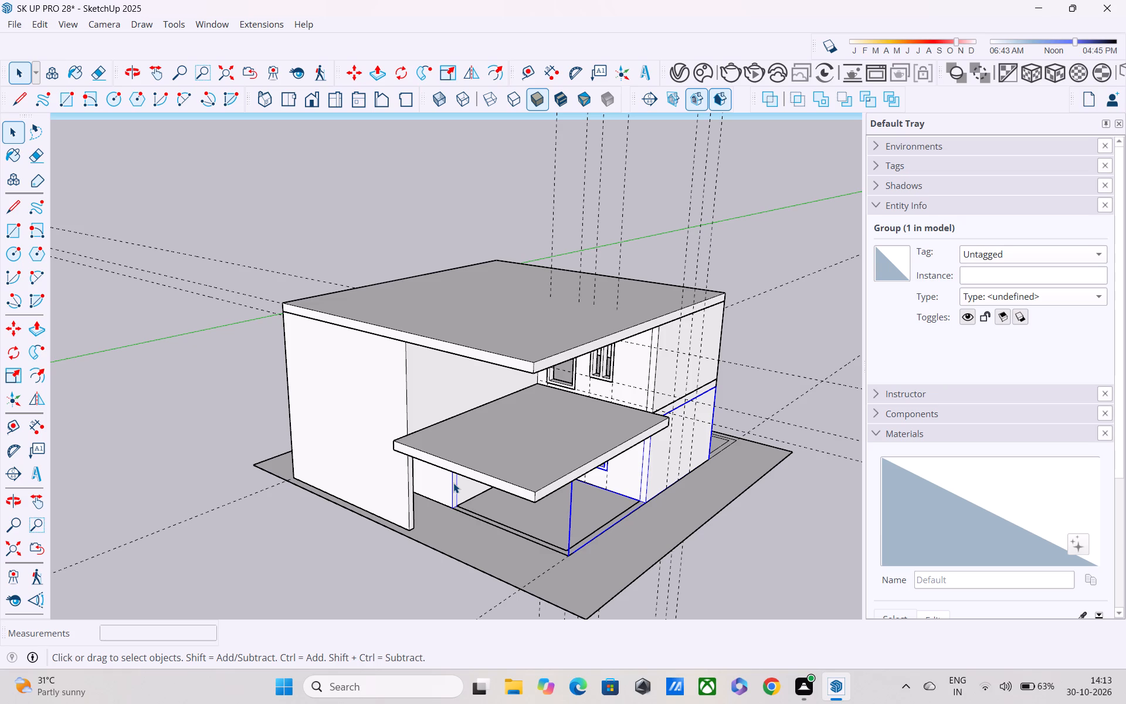
key("space")
key("m")
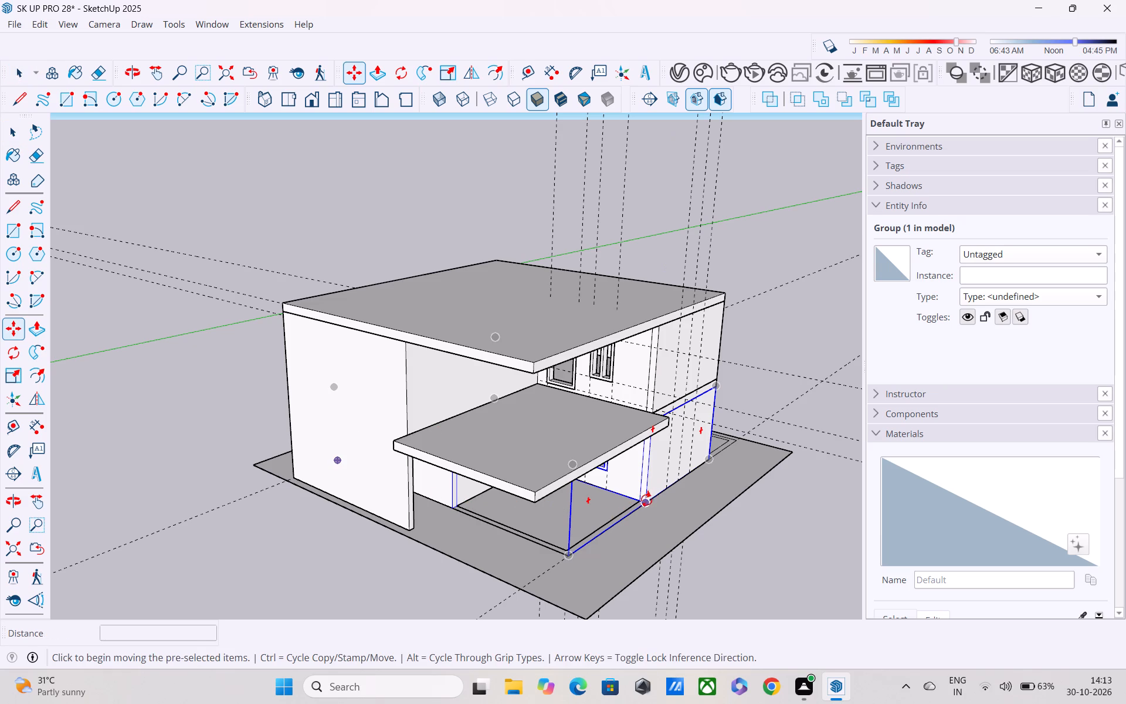
left_click(644, 500)
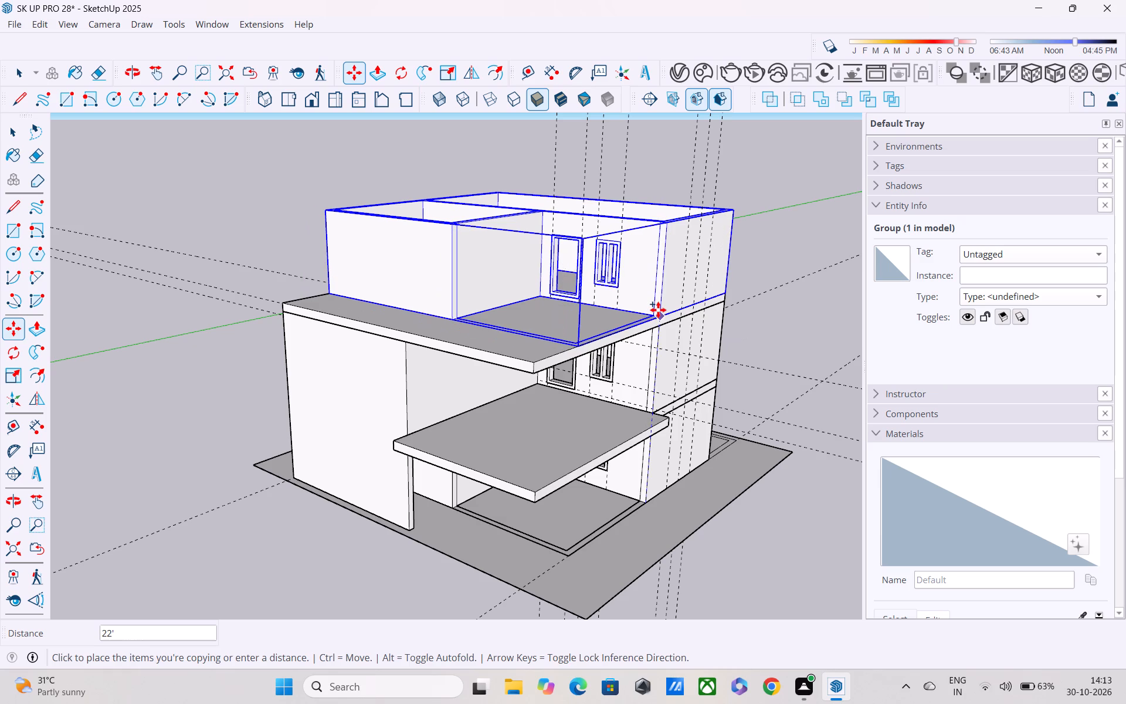
left_click(658, 310)
middle_click_drag(558, 310, 572, 365)
key("space")
left_click(315, 178)
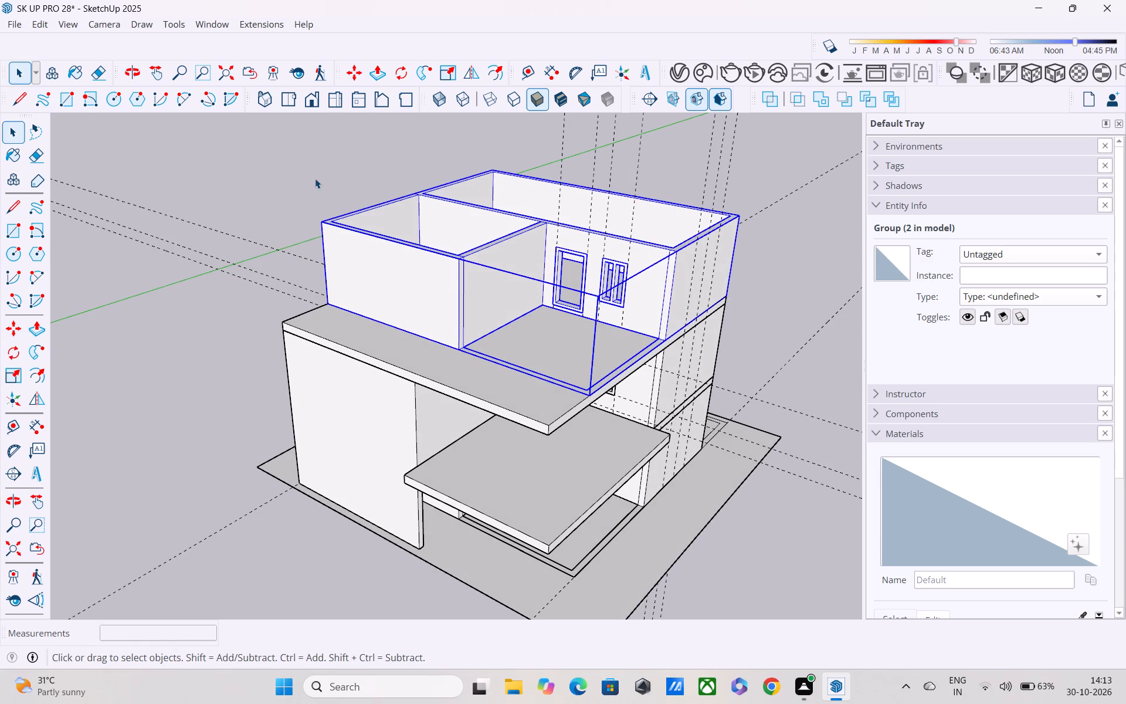
Open the copied top-floor walls group for editing.
middle_click_drag(345, 276, 397, 223)
scroll(401, 219, "down", 3)
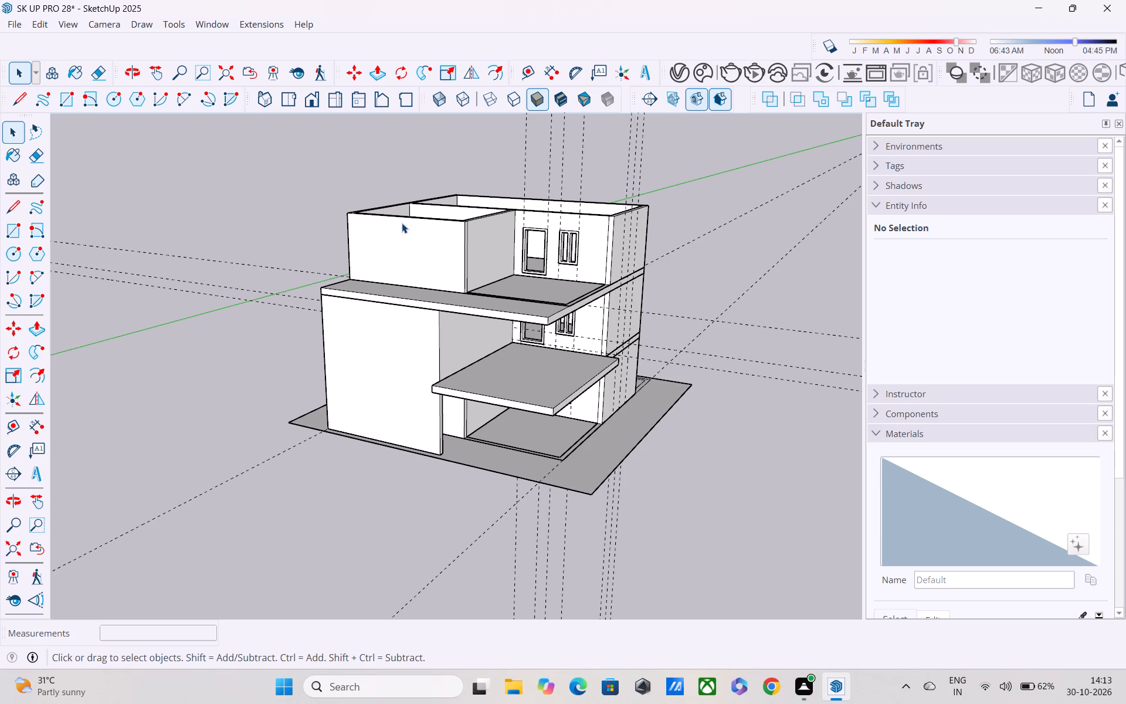
scroll(432, 235, "up", 3)
middle_click_drag(432, 235, 446, 293)
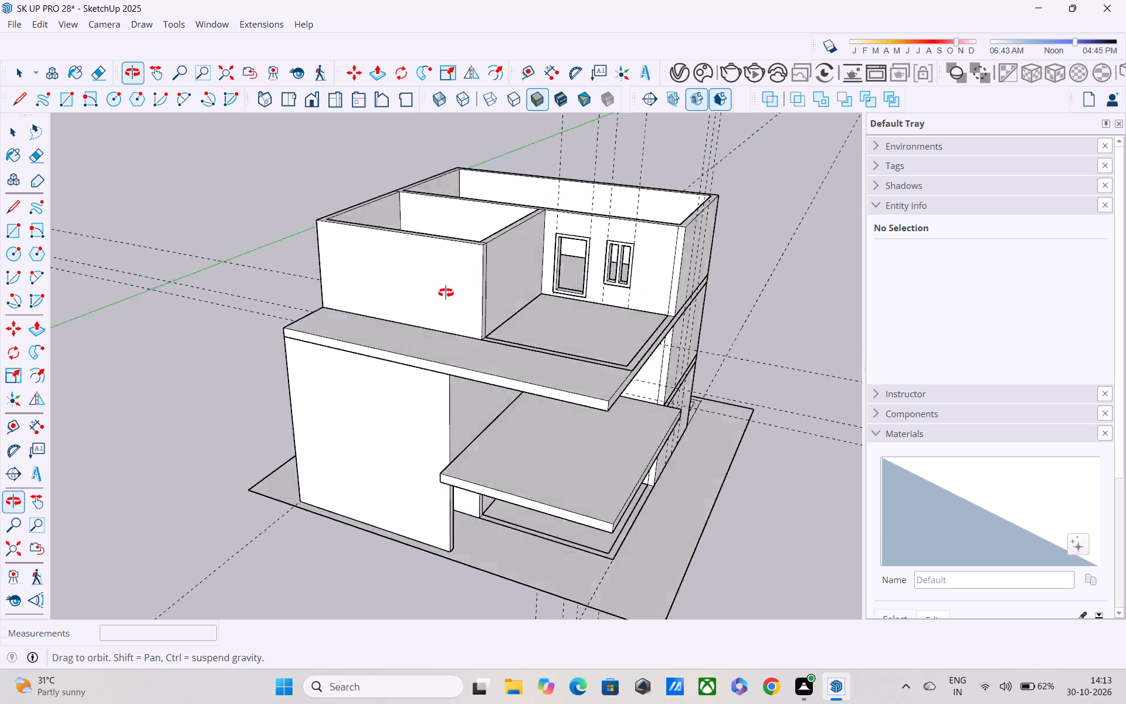
middle_click_drag(446, 293, 450, 311)
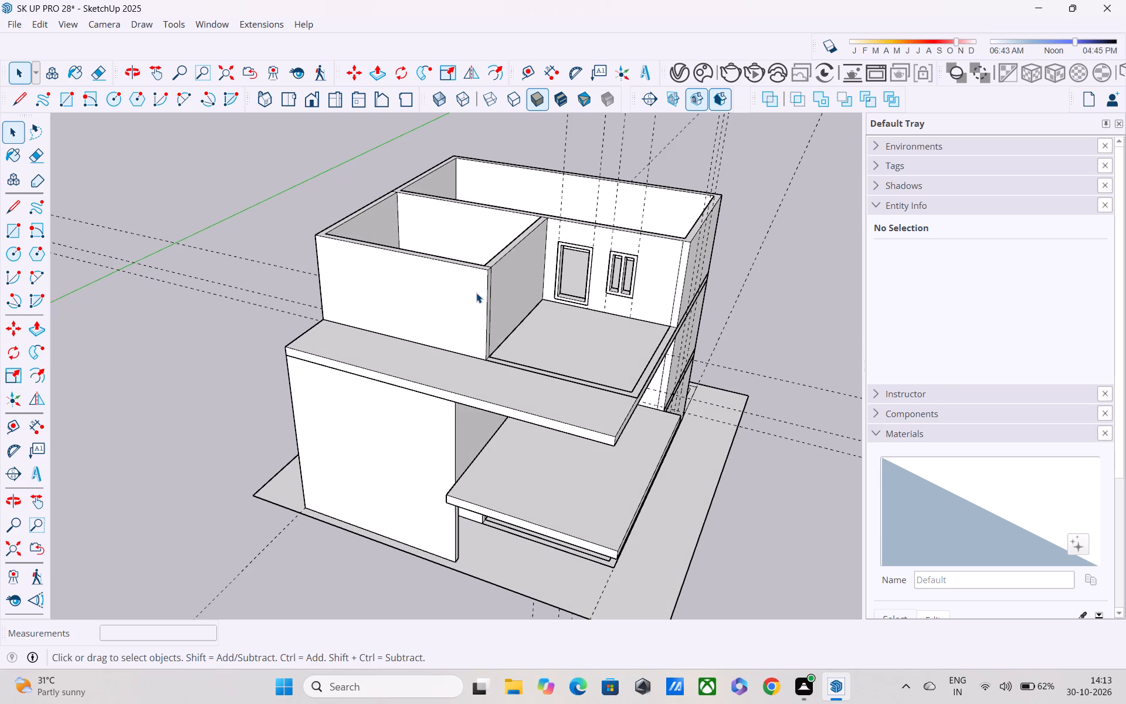
double_click(476, 293)
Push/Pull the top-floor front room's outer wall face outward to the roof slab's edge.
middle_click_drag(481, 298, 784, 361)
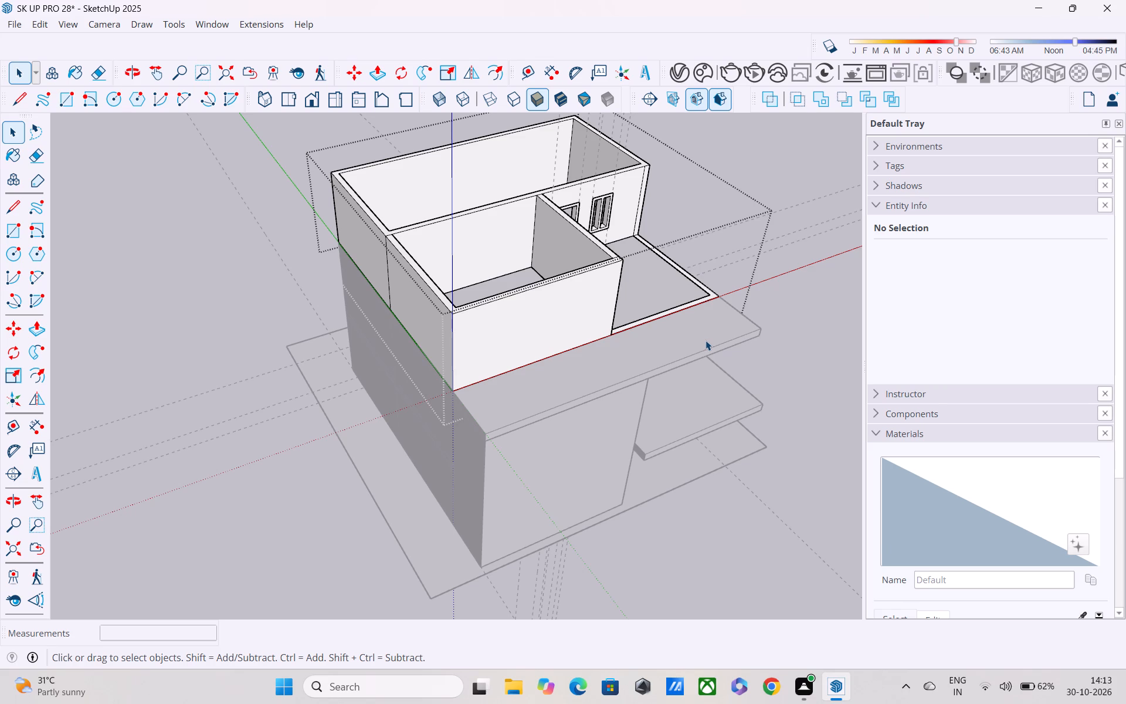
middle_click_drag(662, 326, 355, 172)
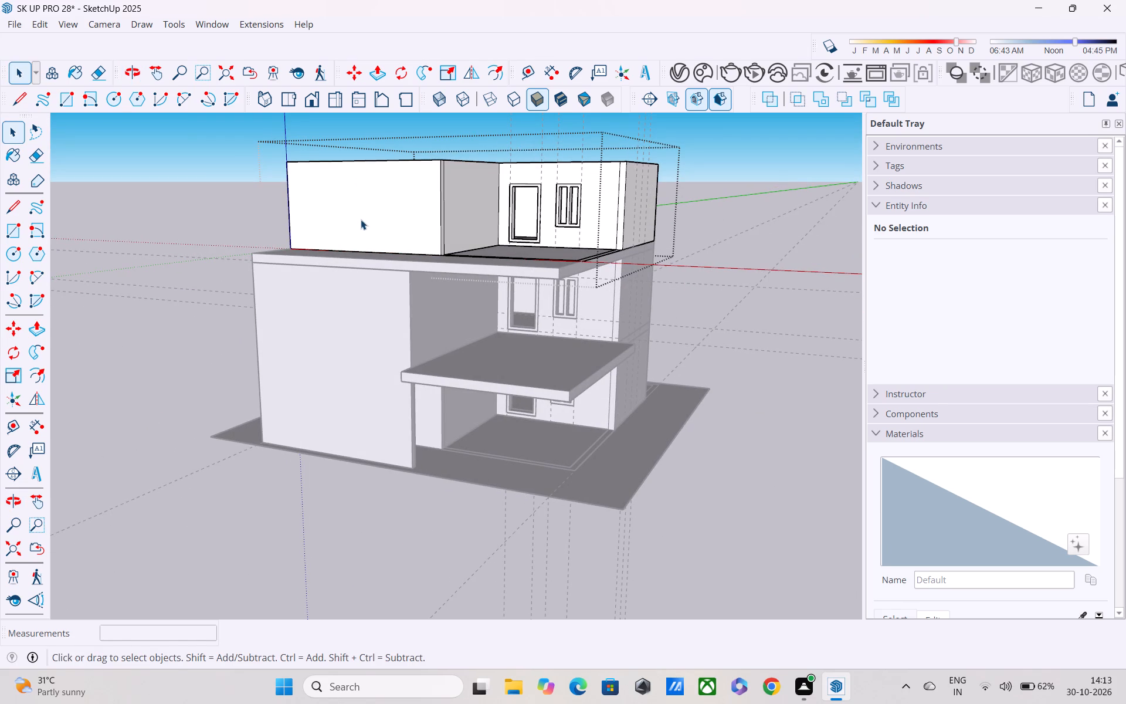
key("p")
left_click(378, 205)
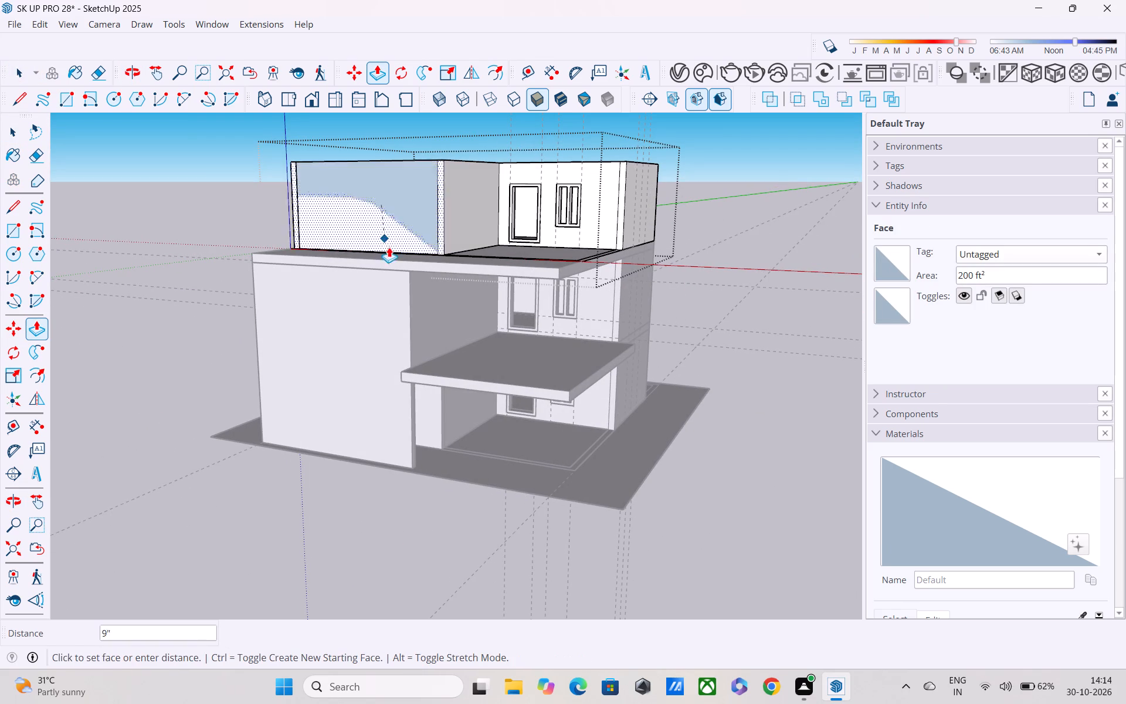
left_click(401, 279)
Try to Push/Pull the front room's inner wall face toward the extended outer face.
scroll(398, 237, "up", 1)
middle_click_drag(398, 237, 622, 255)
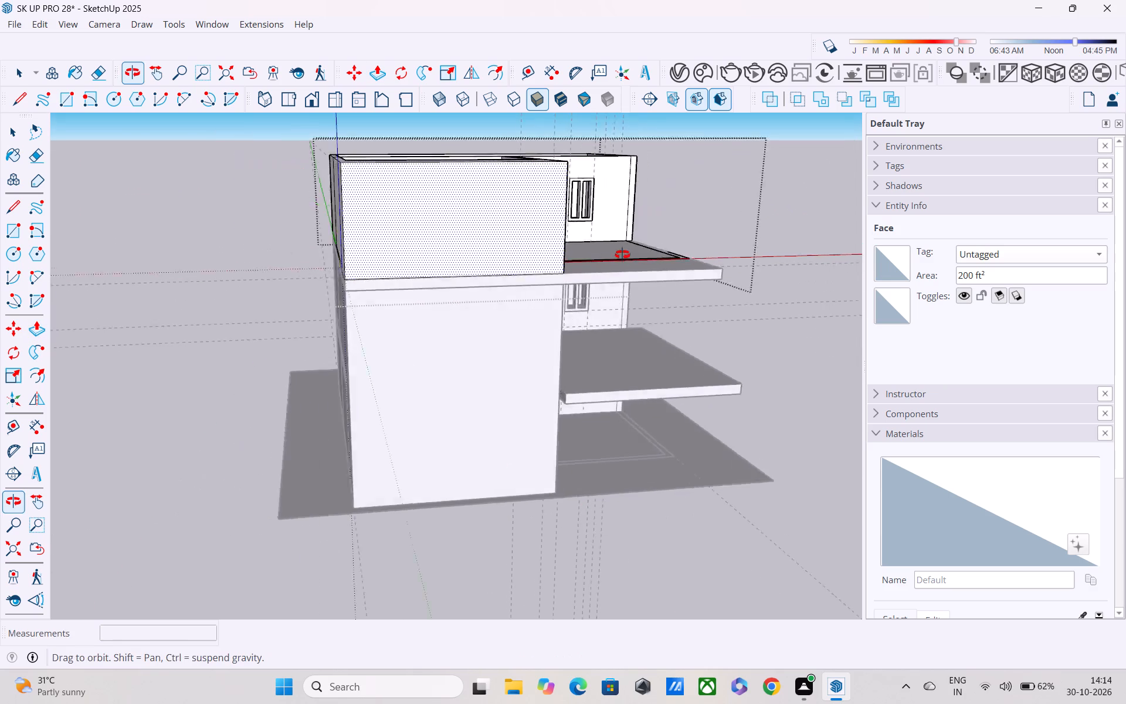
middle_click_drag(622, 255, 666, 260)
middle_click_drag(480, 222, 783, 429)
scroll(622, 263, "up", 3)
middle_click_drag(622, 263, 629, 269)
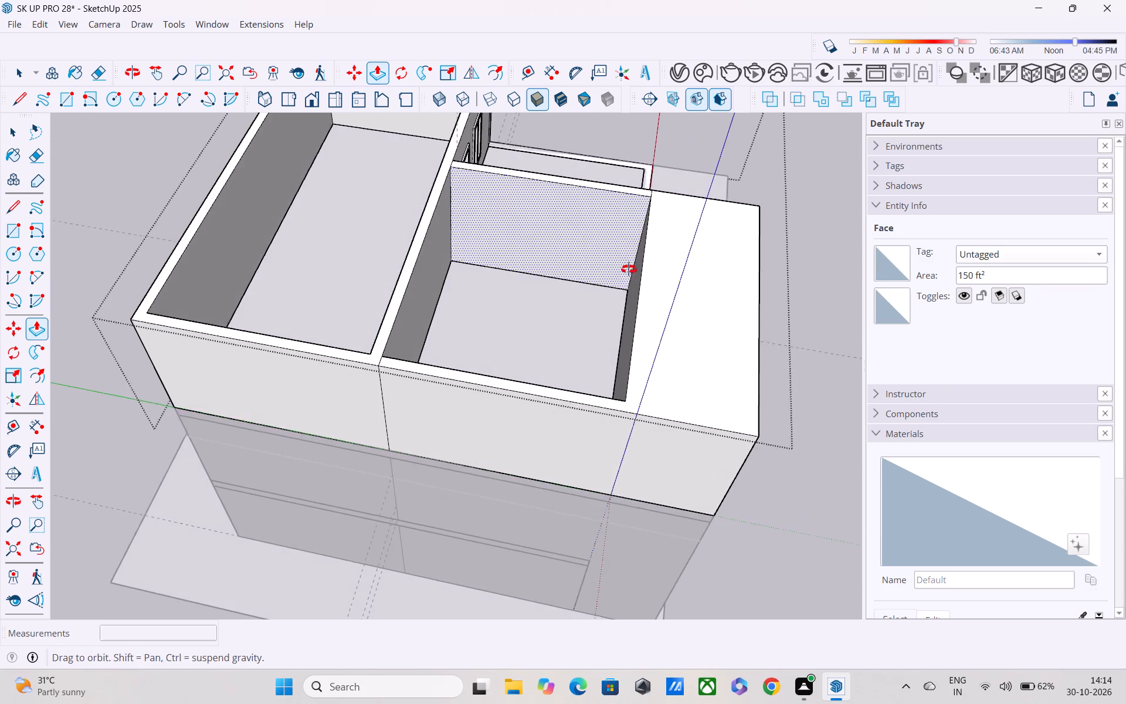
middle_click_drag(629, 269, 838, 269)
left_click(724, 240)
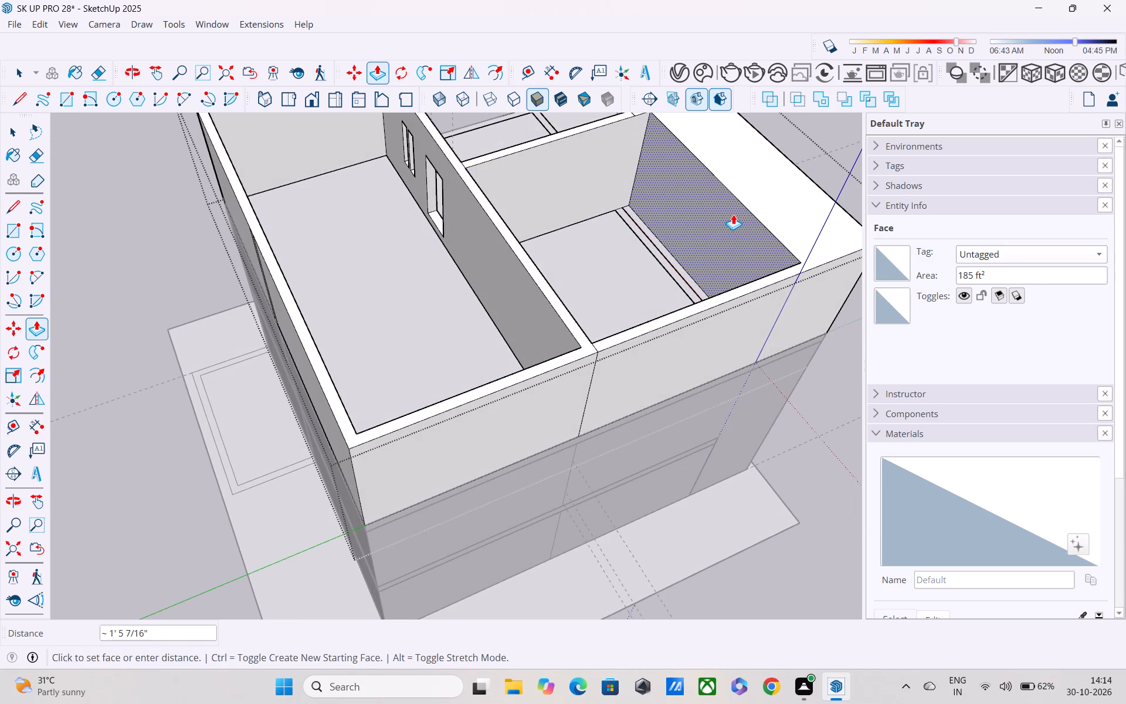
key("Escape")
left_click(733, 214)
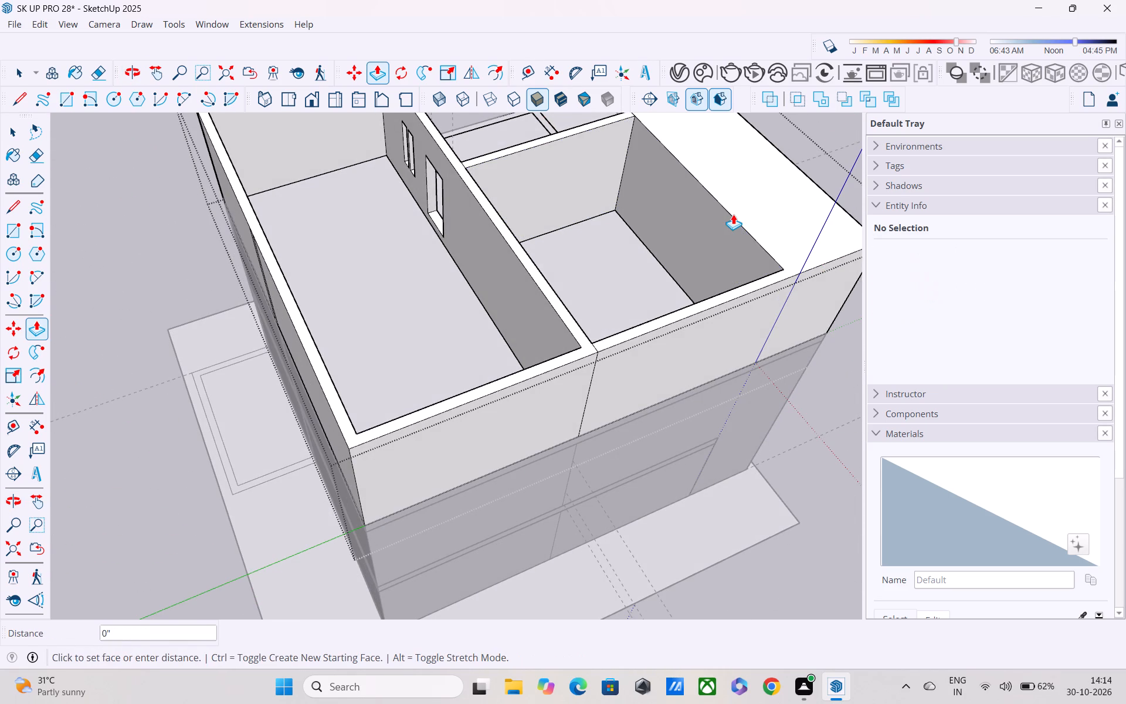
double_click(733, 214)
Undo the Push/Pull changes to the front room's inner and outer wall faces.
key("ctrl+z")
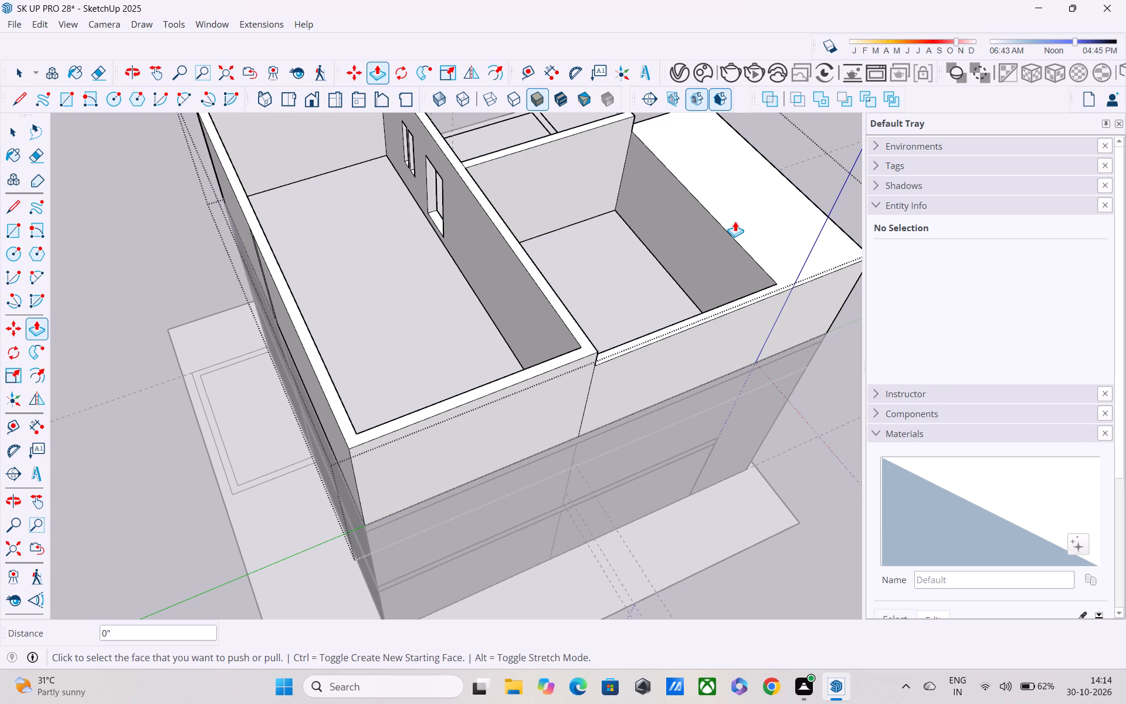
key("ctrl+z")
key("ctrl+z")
Push/Pull the top-floor front room's outer wall face outward about 6' 11 3/8" toward the roof slab's edge.
middle_click_drag(740, 355, 690, 345)
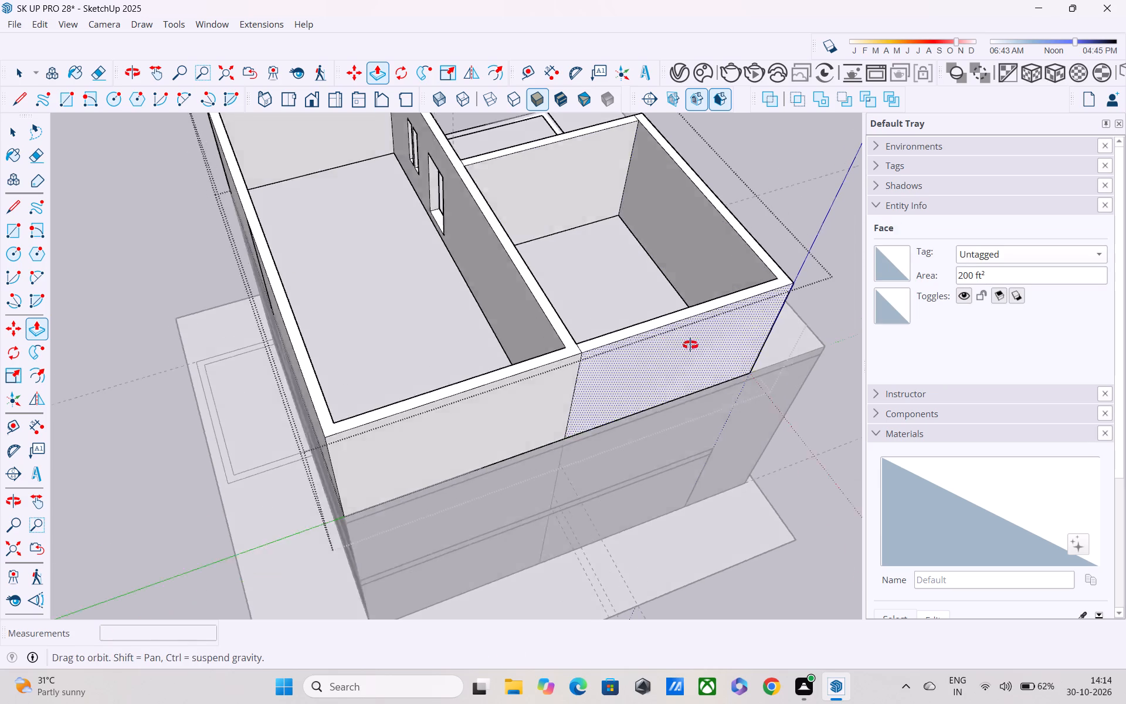
middle_click_drag(690, 345, 321, 273)
left_click(412, 303)
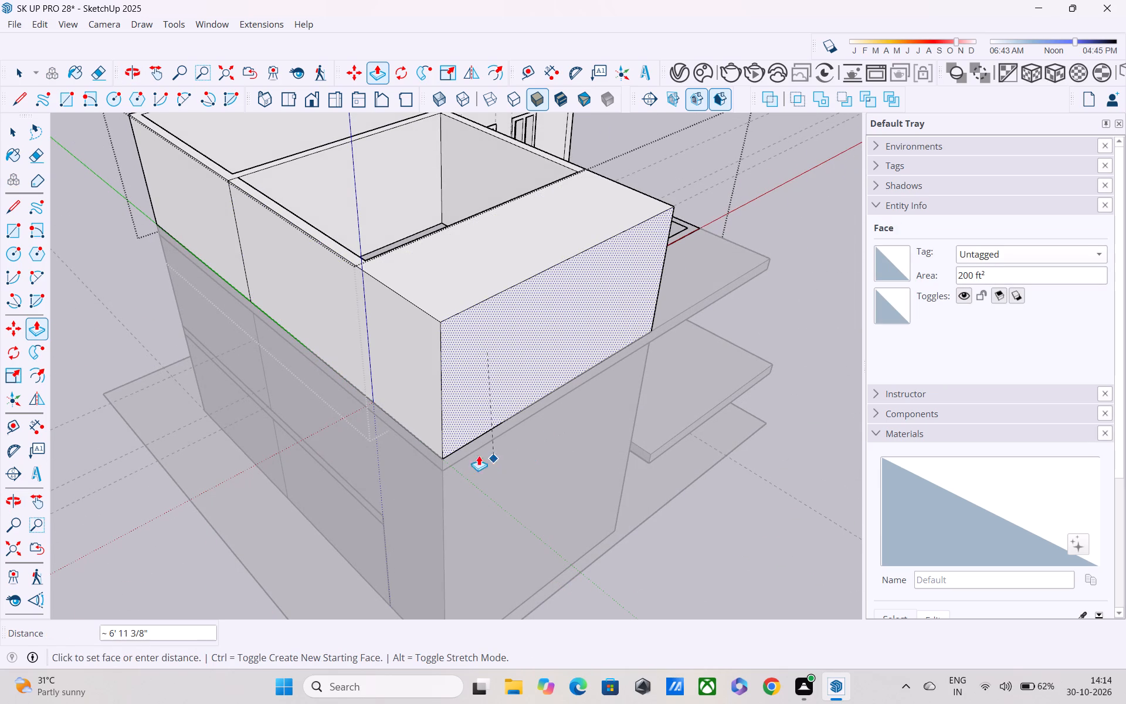
left_click(464, 446)
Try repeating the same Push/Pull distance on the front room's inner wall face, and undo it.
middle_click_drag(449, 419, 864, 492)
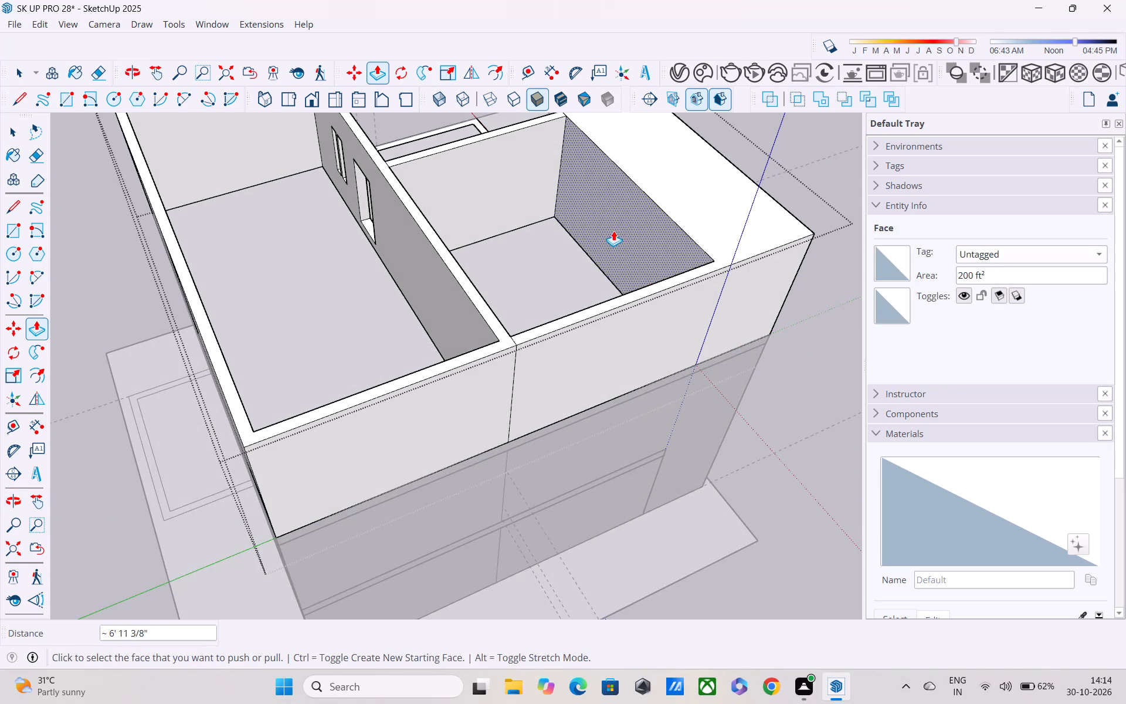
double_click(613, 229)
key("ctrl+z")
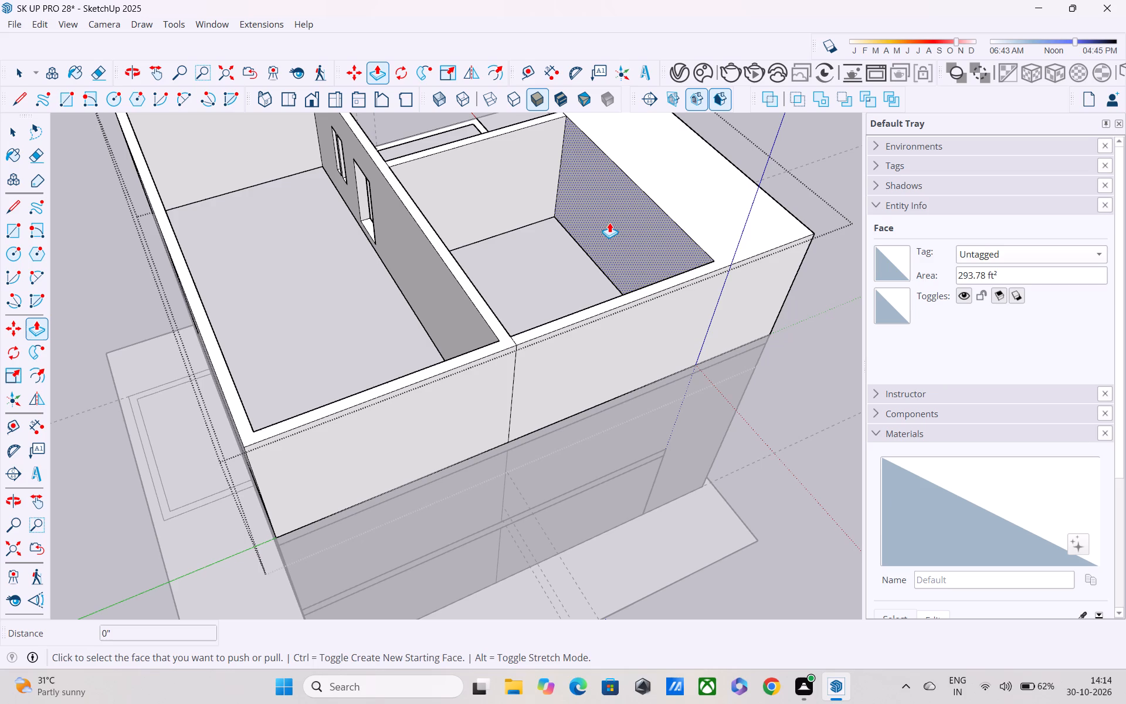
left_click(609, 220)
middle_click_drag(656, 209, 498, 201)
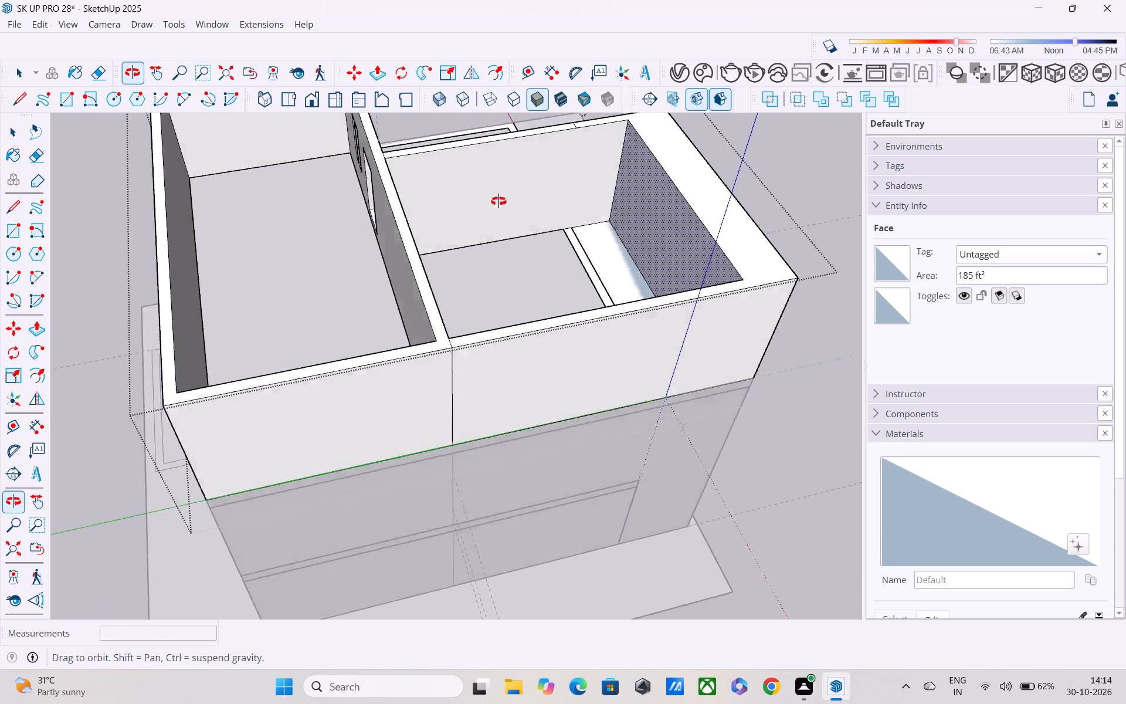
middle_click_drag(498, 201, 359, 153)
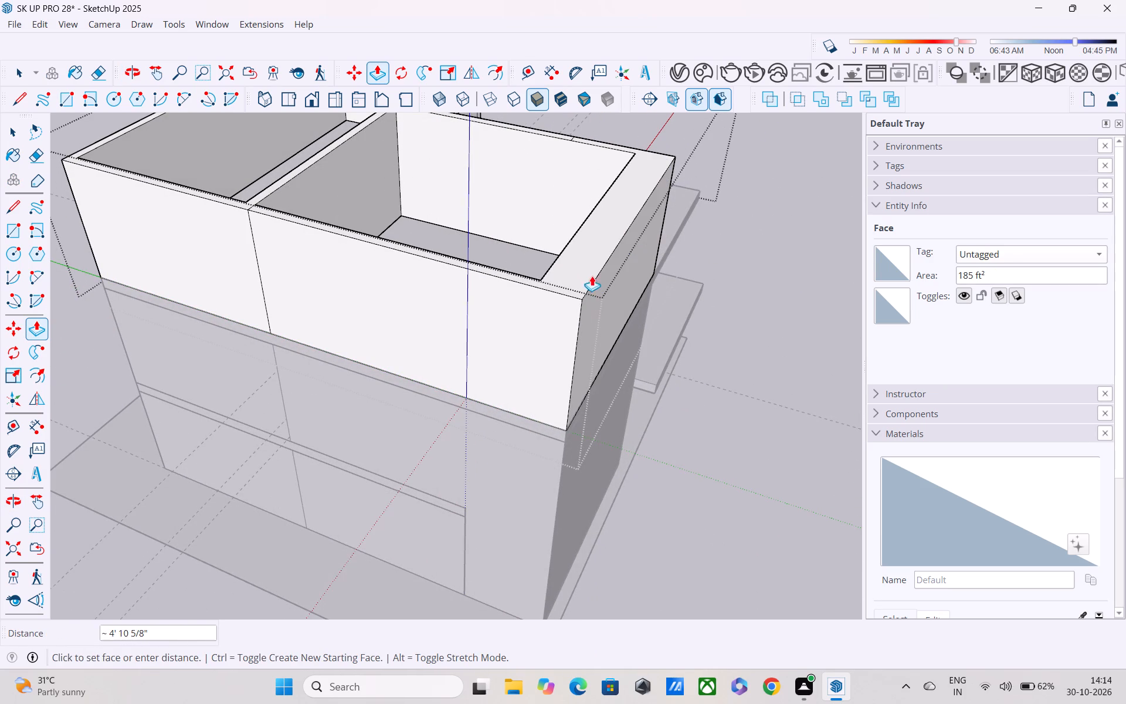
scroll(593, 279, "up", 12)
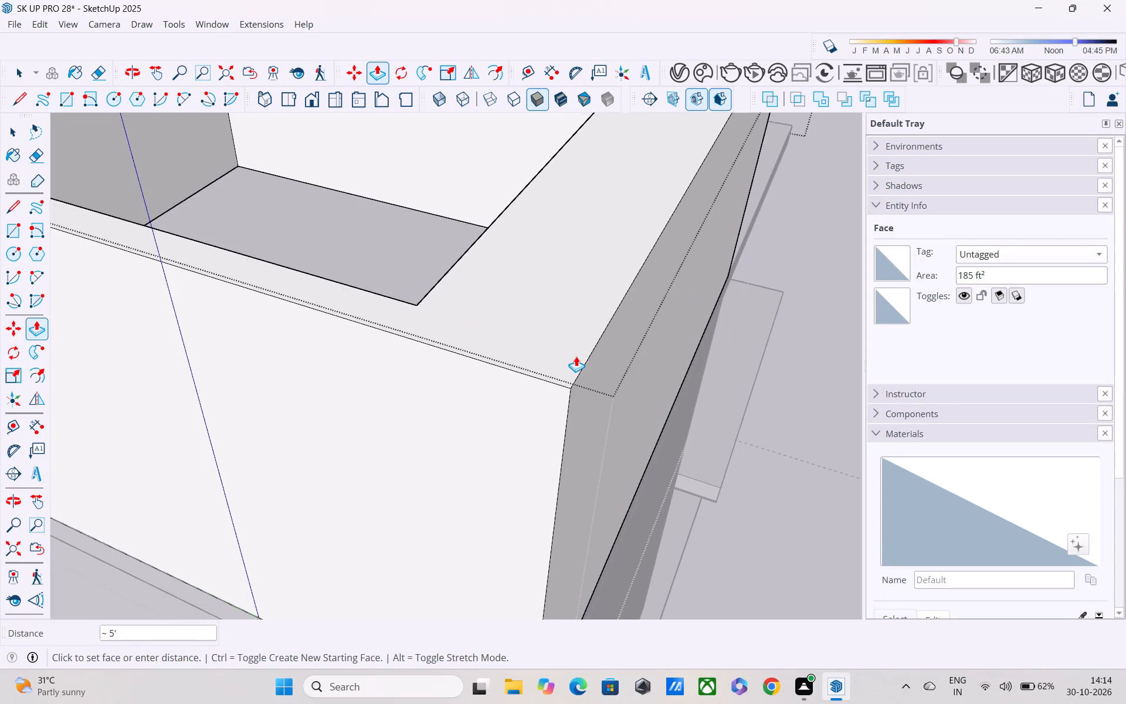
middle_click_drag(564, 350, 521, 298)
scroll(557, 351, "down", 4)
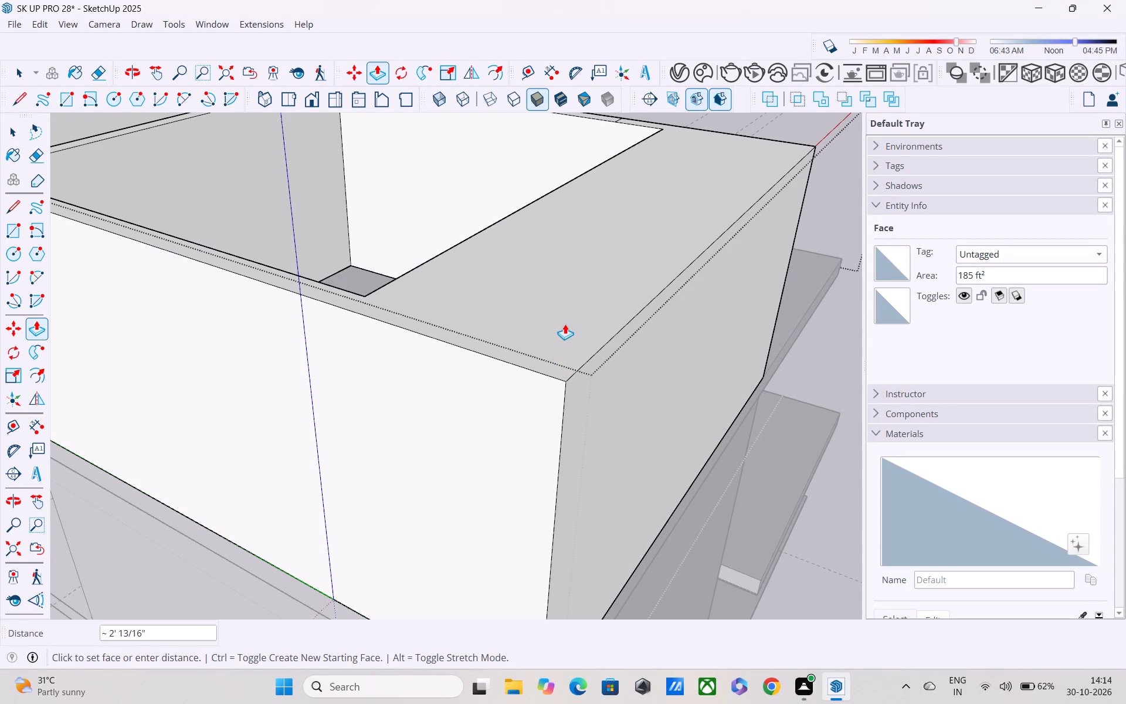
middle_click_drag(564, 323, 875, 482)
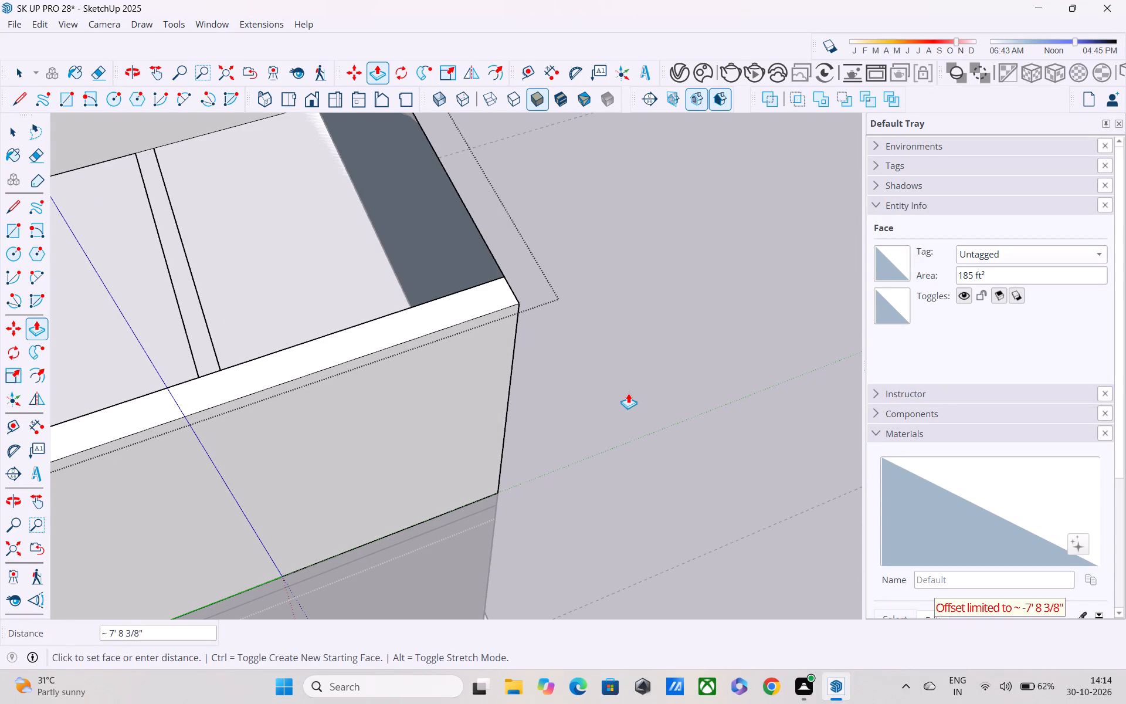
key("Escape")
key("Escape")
Push/Pull the top-floor front room's inner wall face toward the extended outer face in stages, the last about 1' 8 5/16".
middle_click_drag(264, 309, 681, 539, "shift")
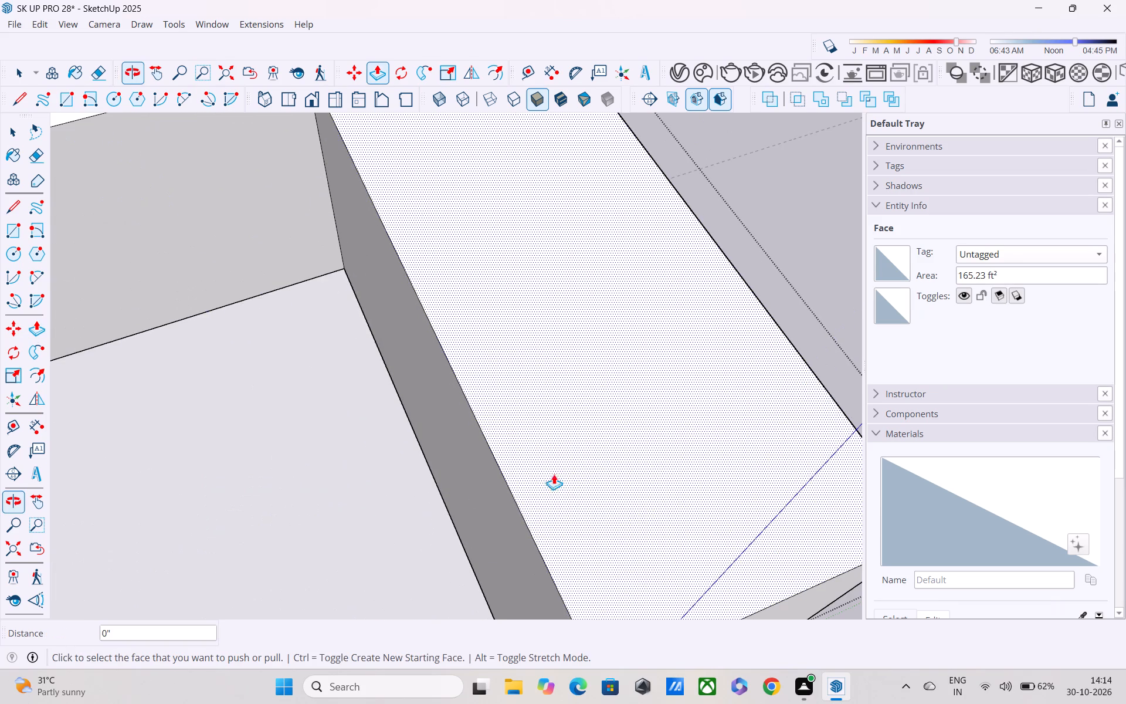
left_click_drag(477, 475, 619, 381)
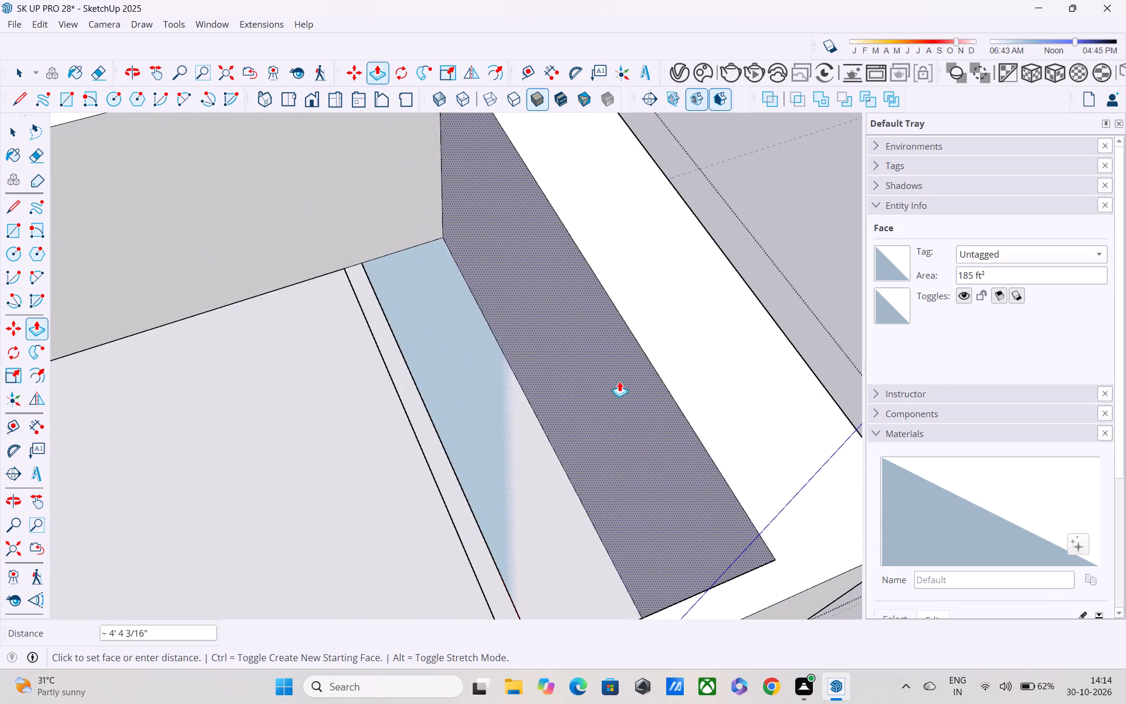
left_click_drag(619, 381, 637, 360)
middle_click_drag(652, 381, 510, 380)
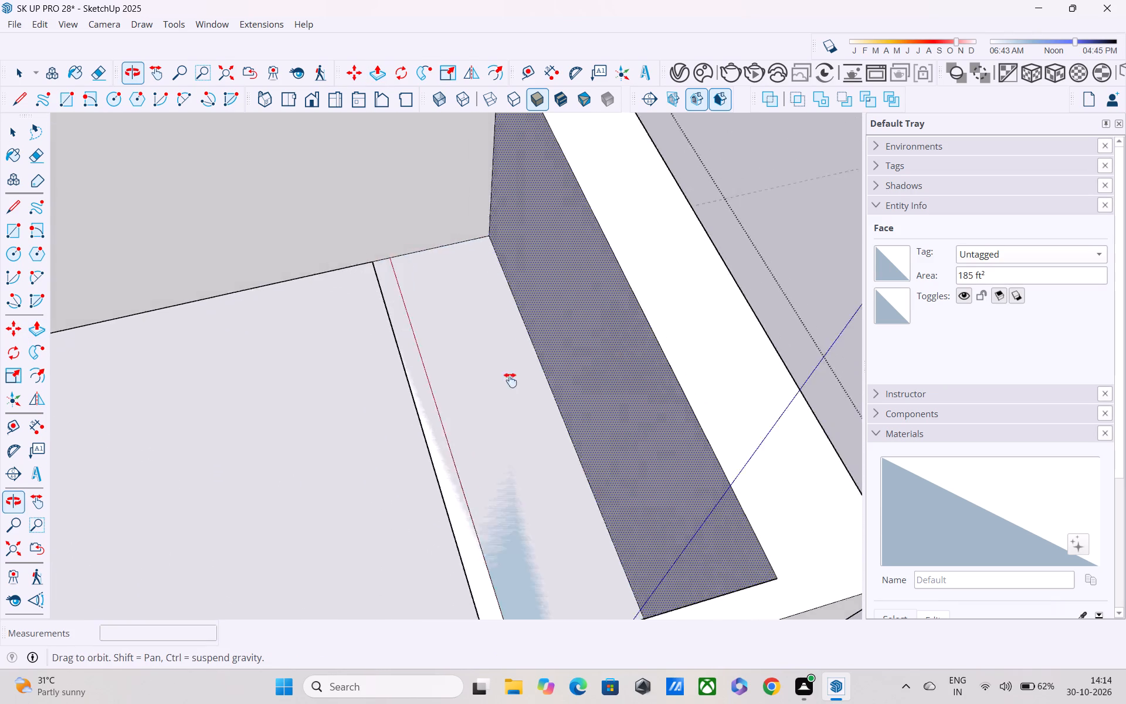
middle_click_drag(510, 380, 382, 372)
left_click_drag(369, 422, 383, 422)
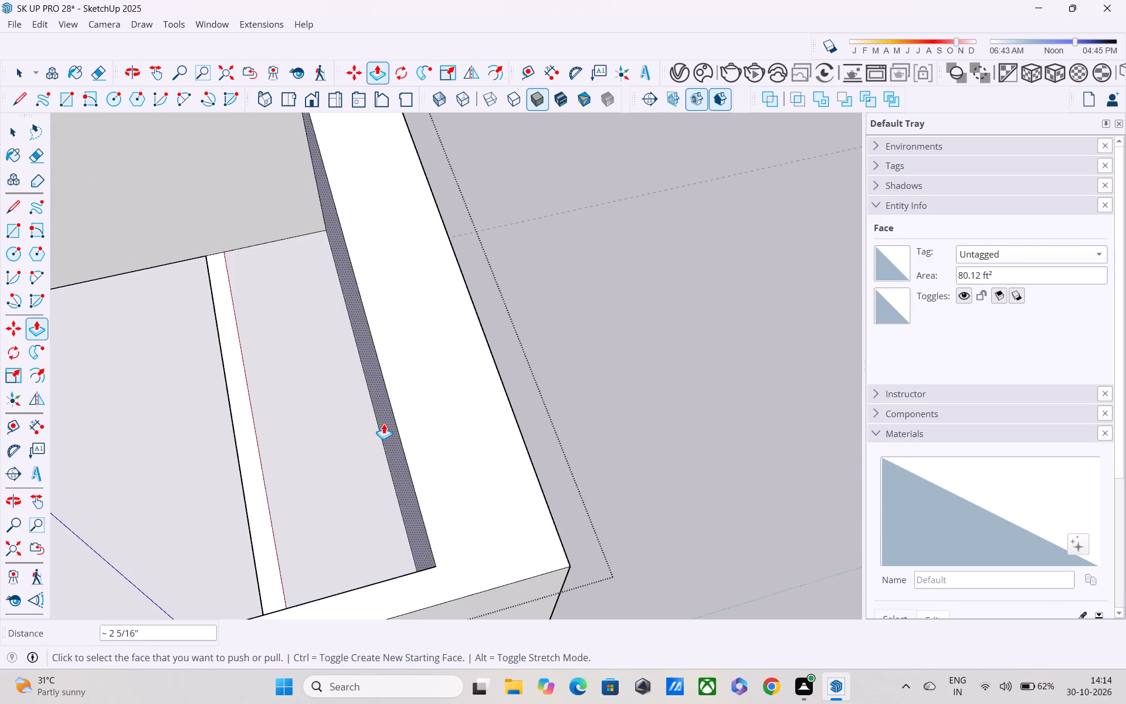
middle_click_drag(384, 424, 514, 384)
scroll(386, 424, "up", 1)
left_click_drag(405, 493, 447, 453)
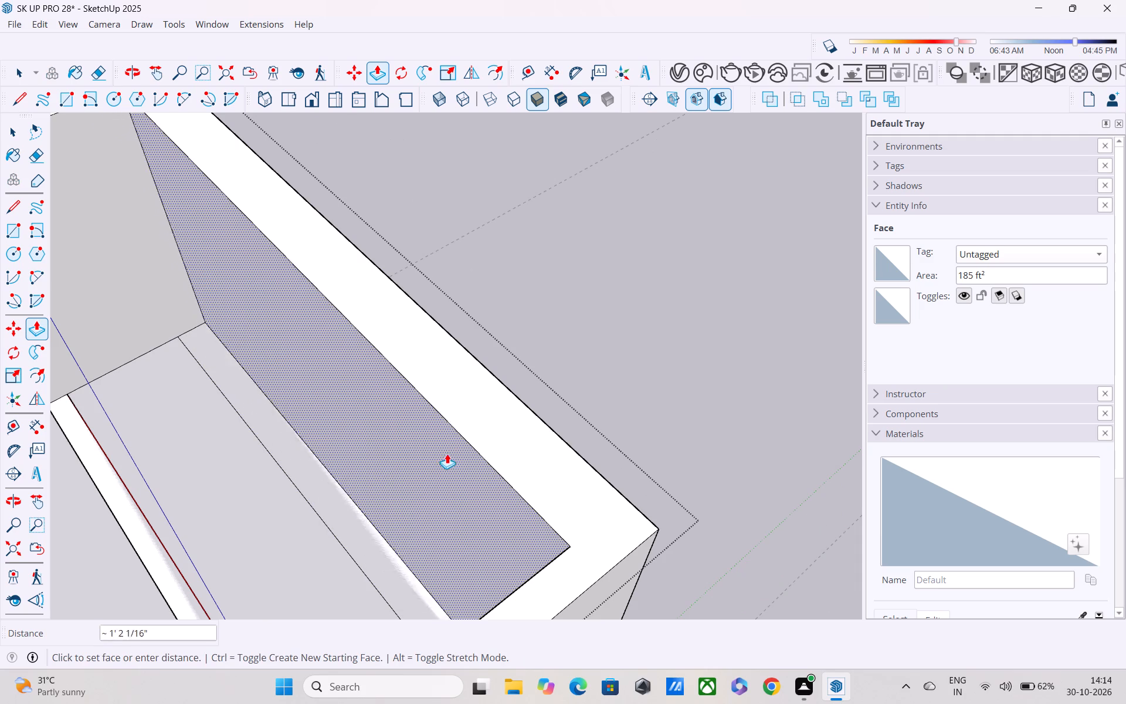
left_click_drag(447, 453, 462, 438)
scroll(462, 438, "down", 4)
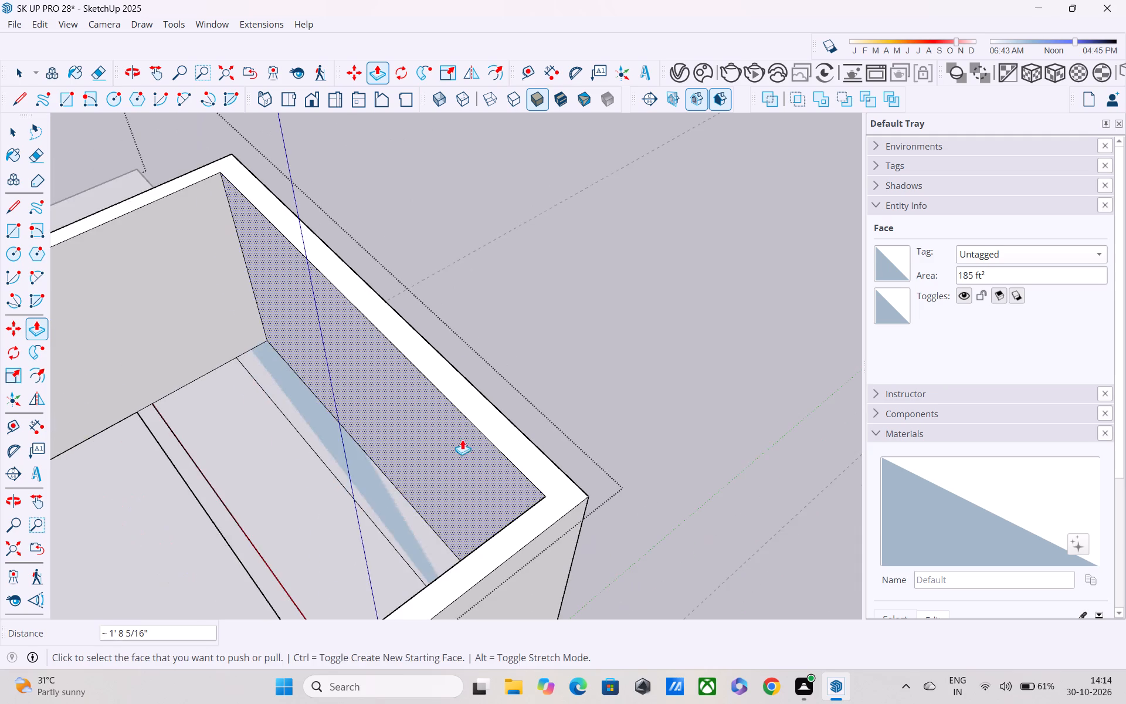
Delete the leftover floor strip and its edge beside the front room's extended outer wall.
middle_click_drag(486, 453, 299, 386)
scroll(299, 384, "up", 1)
scroll(340, 409, "down", 1)
middle_click_drag(346, 419, 195, 285)
middle_click_drag(207, 293, 542, 597)
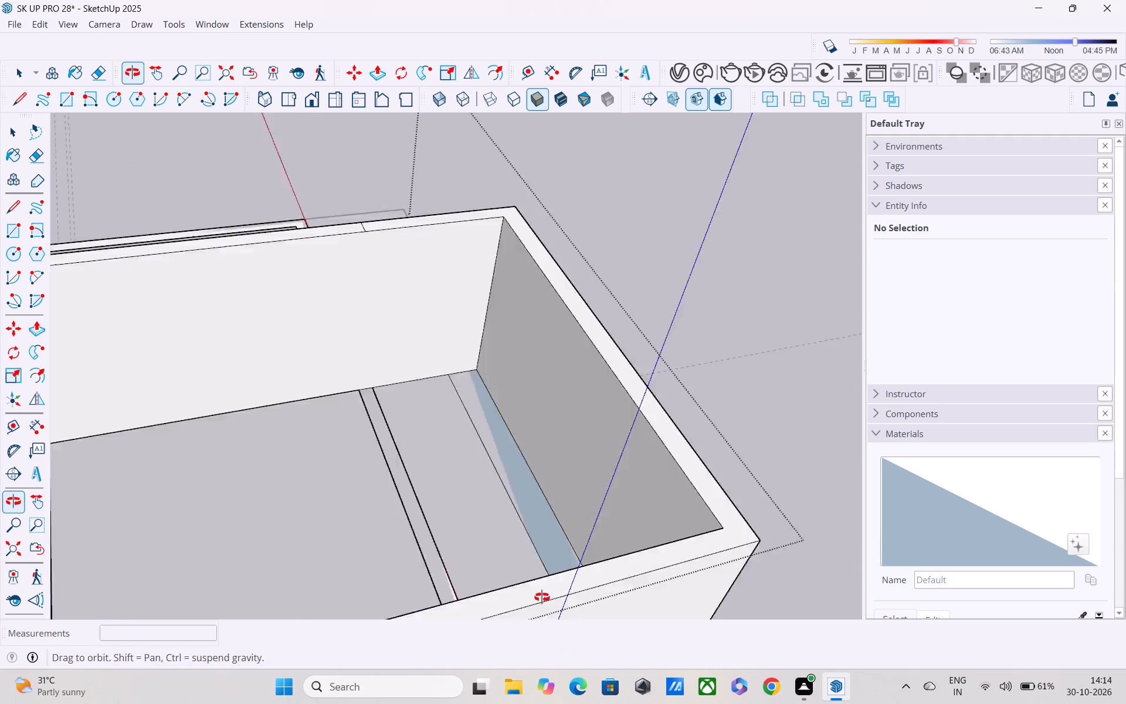
middle_click_drag(542, 597, 574, 627)
middle_click_drag(574, 627, 399, 457, "ctrl")
middle_click_drag(483, 562, 395, 456)
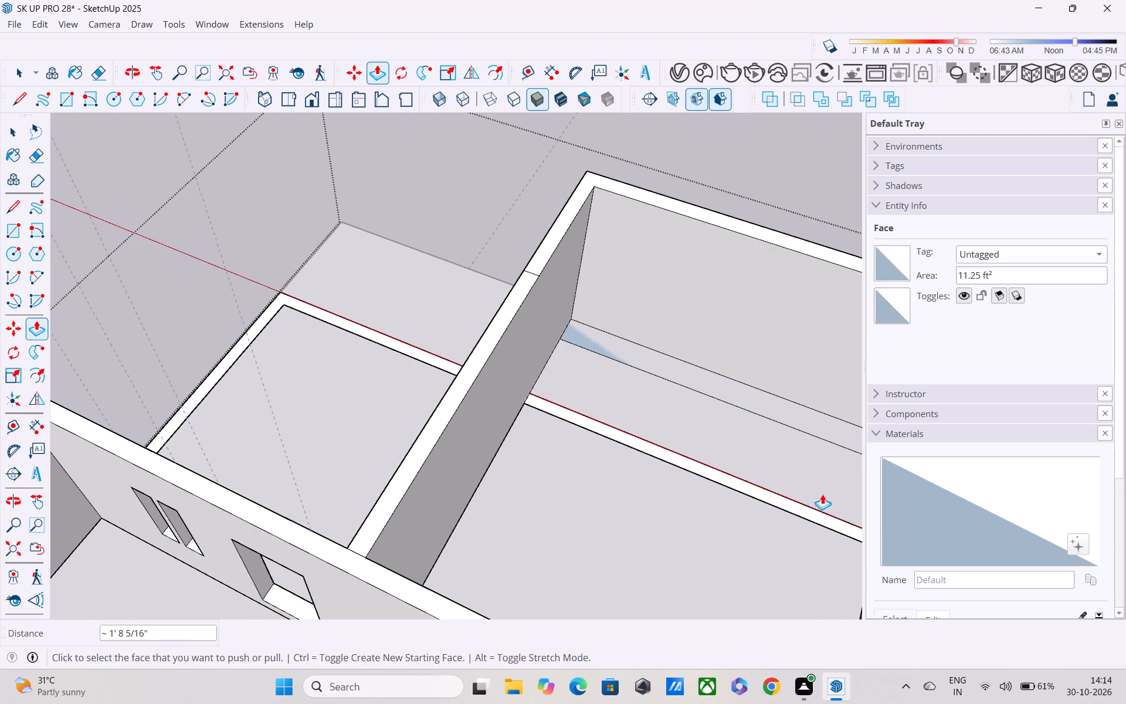
key("space")
left_click(777, 430)
left_click(768, 405)
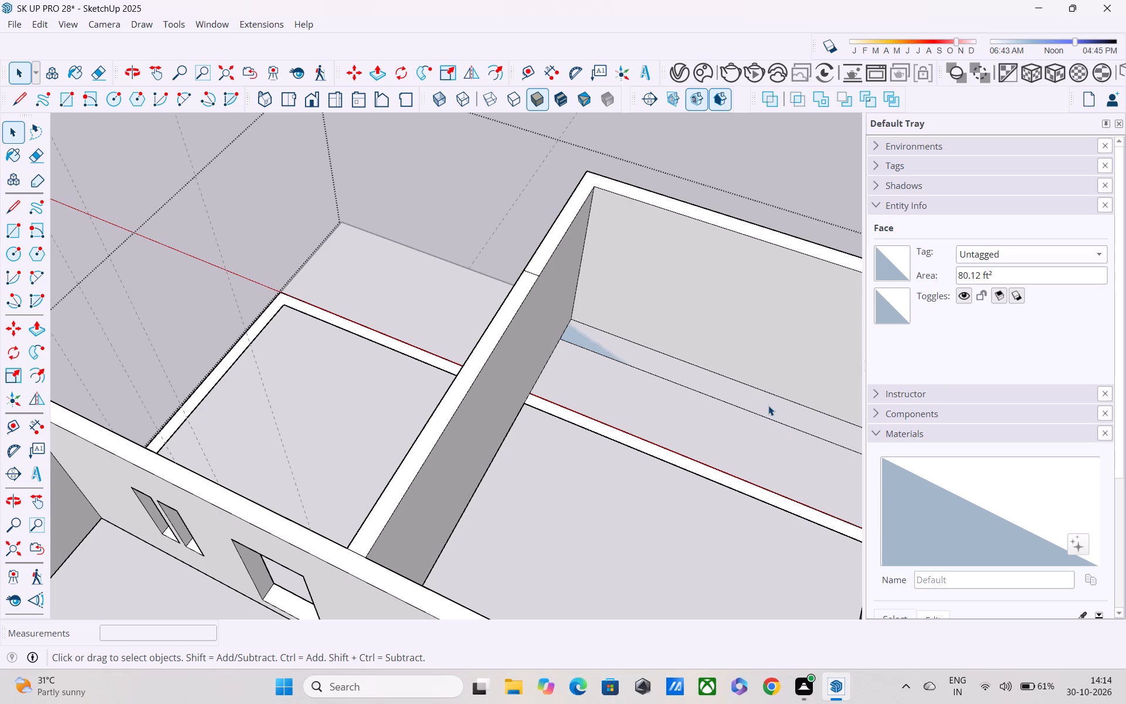
left_click(768, 411)
double_click(607, 356)
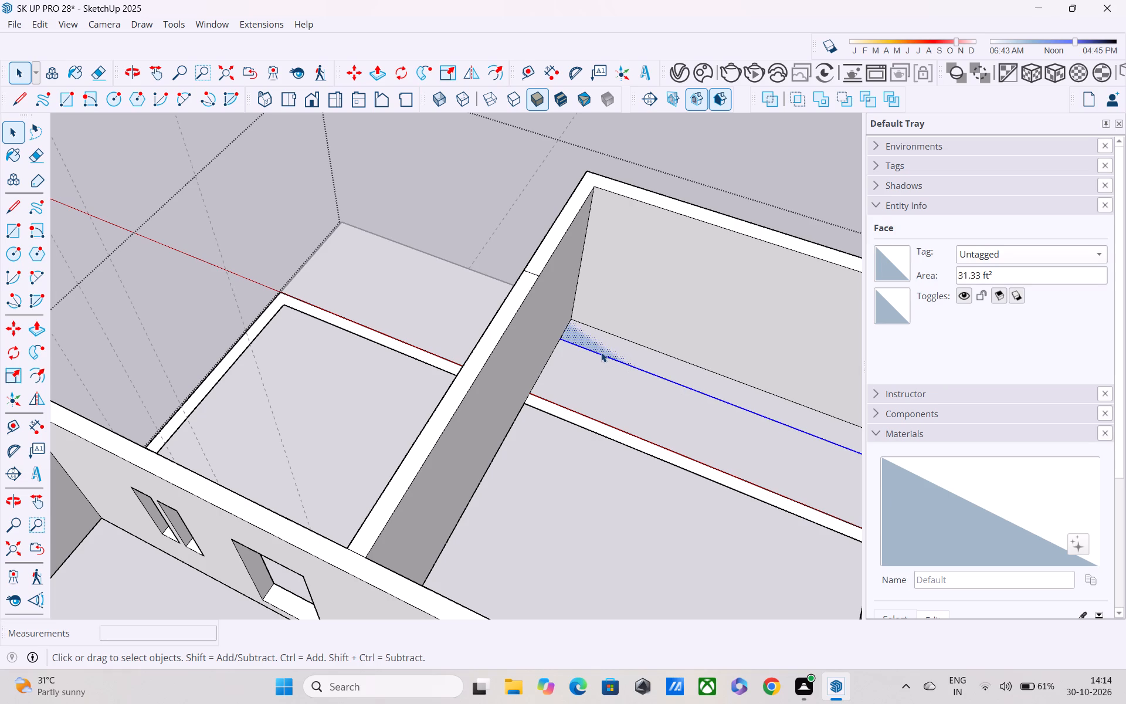
left_click(600, 348)
left_click(601, 354)
key("Delete")
Delete the narrow leftover wall-footprint face crossing the extended front room's floor.
scroll(600, 371, "down", 2)
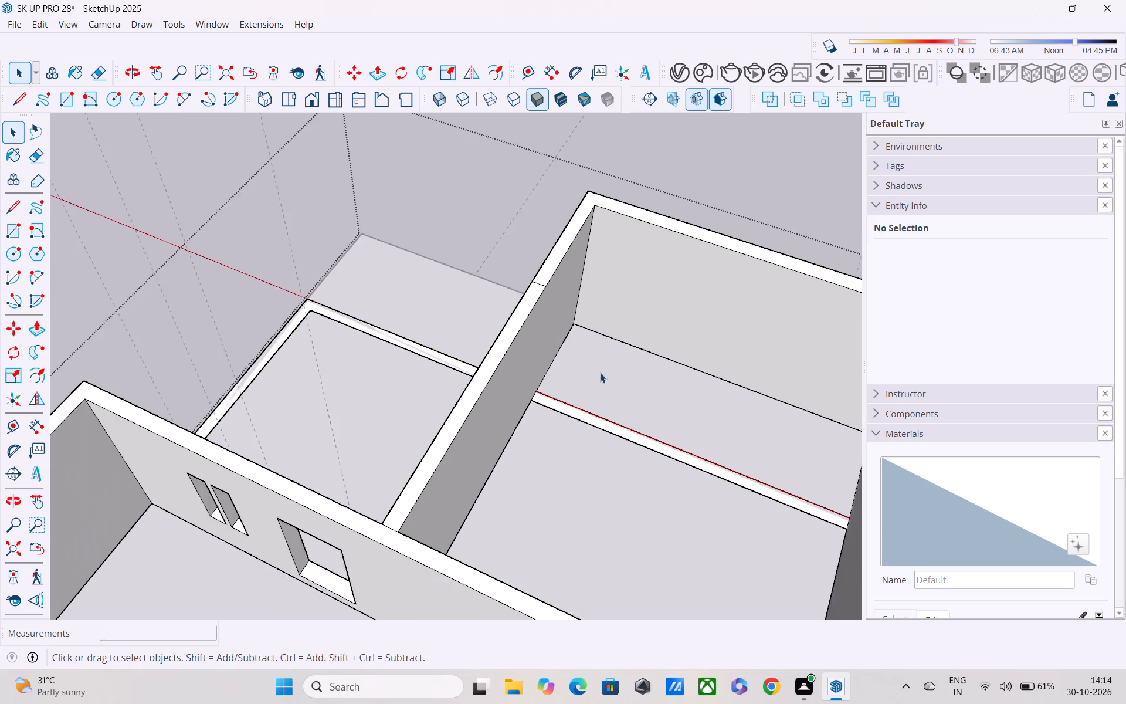
middle_click_drag(596, 380, 312, 423)
middle_click_drag(378, 484, 490, 418)
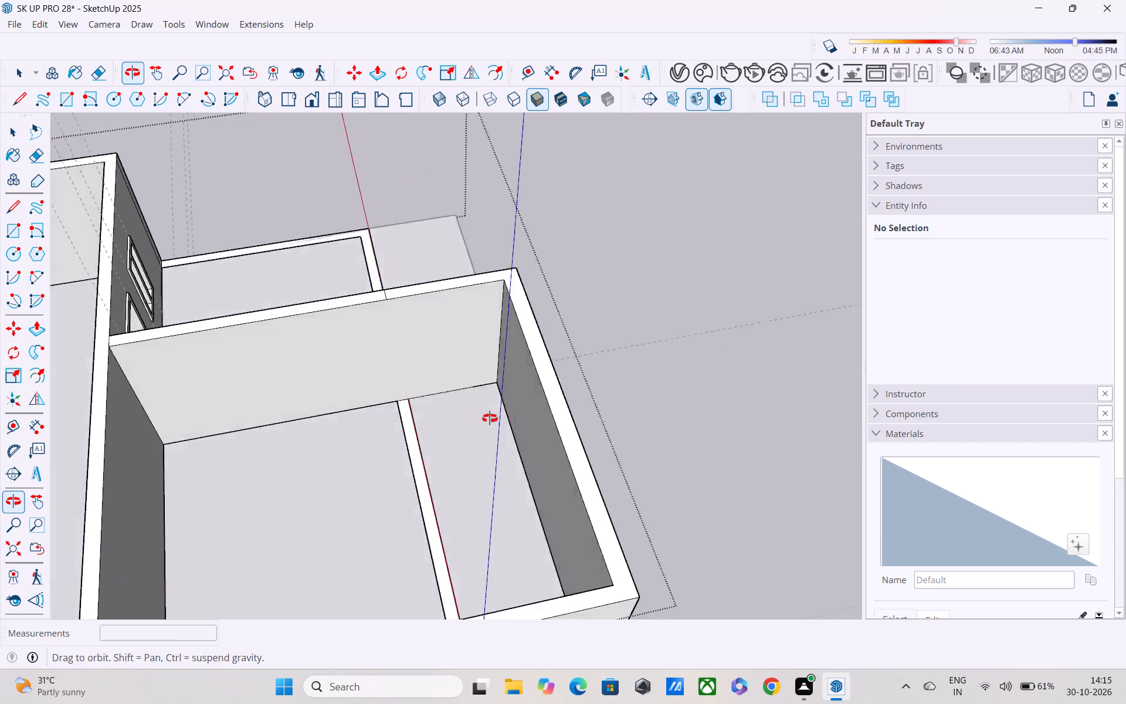
middle_click_drag(490, 418, 559, 408)
scroll(559, 408, "up", 6)
middle_click_drag(559, 402, 503, 431)
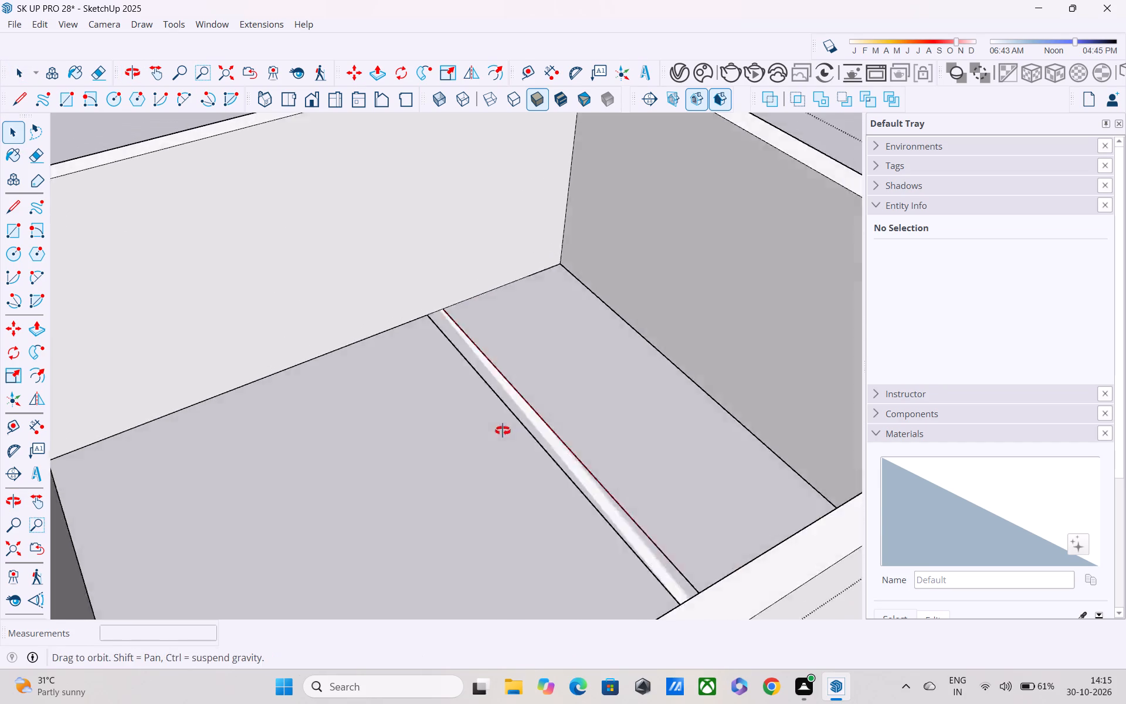
middle_click_drag(503, 431, 483, 434)
left_click(465, 447)
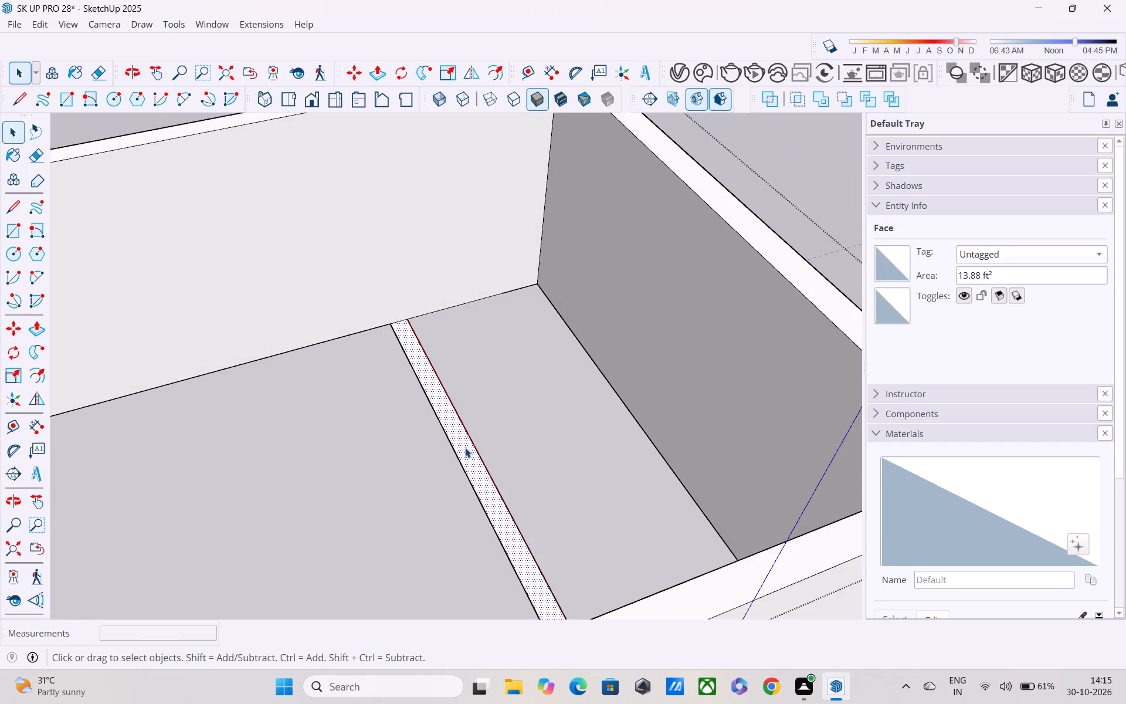
key("Delete")
Erase the leftover wall-outline edges on the front room's floor and on the adjoining open roof slab.
scroll(423, 585, "down", 2)
middle_click_drag(380, 564, 232, 607)
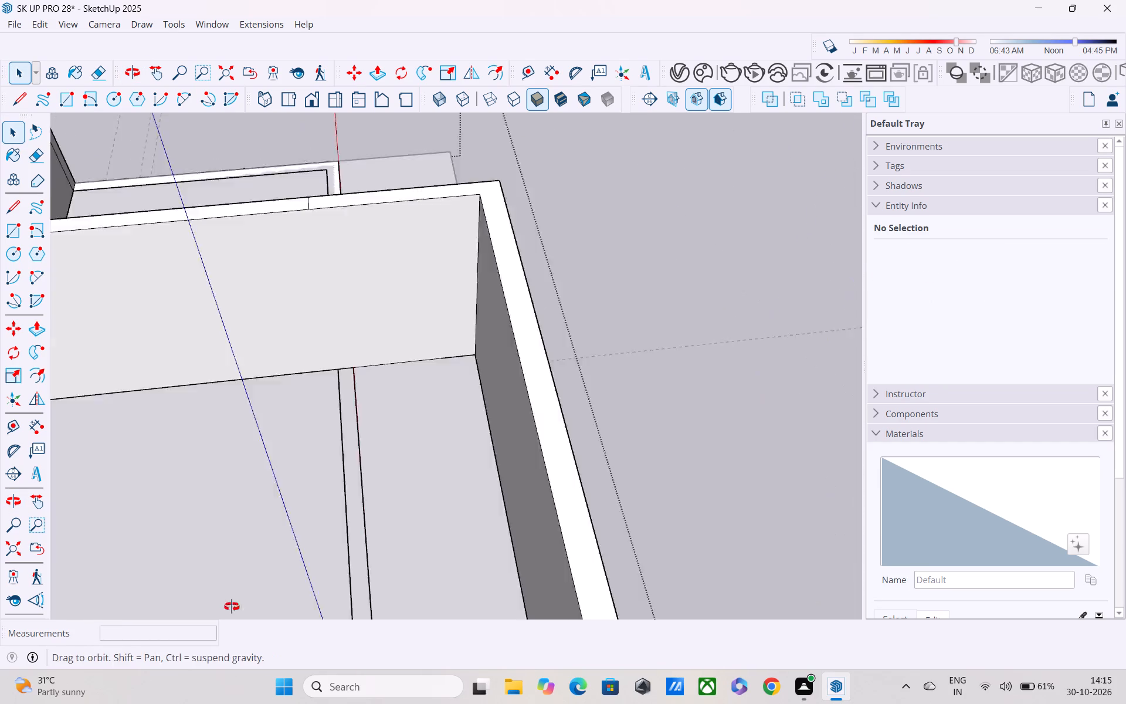
middle_click_drag(232, 607, 117, 607)
scroll(109, 564, "down", 5)
middle_click_drag(138, 555, 298, 667)
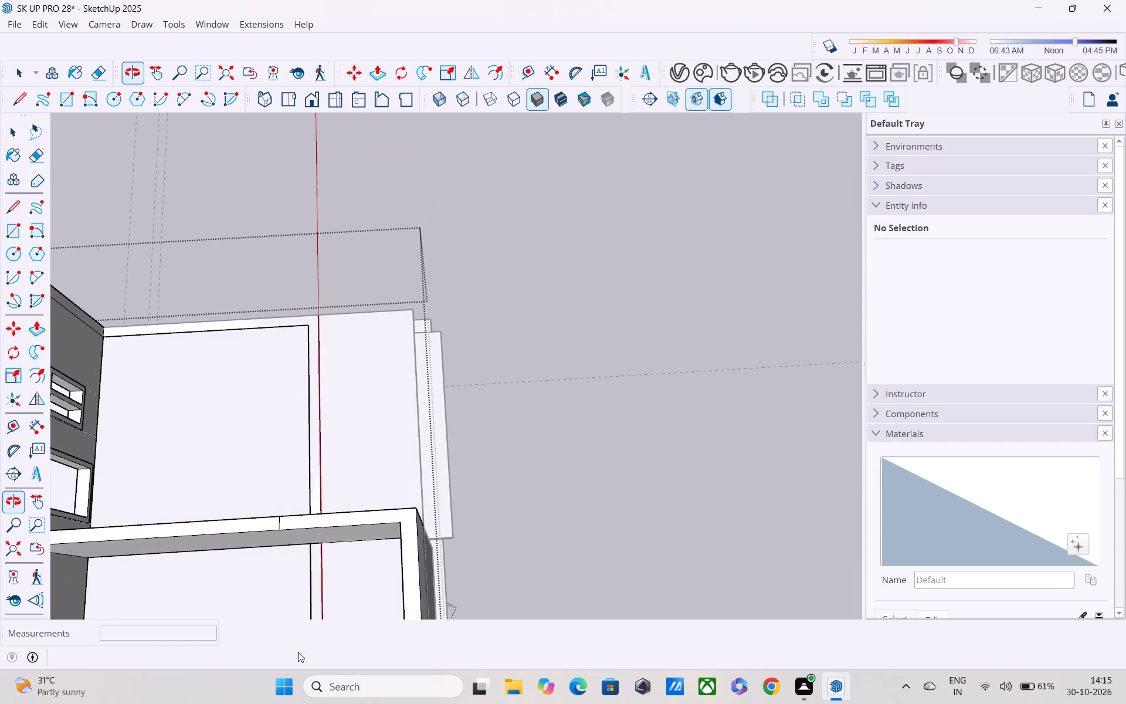
scroll(312, 486, "up", 3)
key("e")
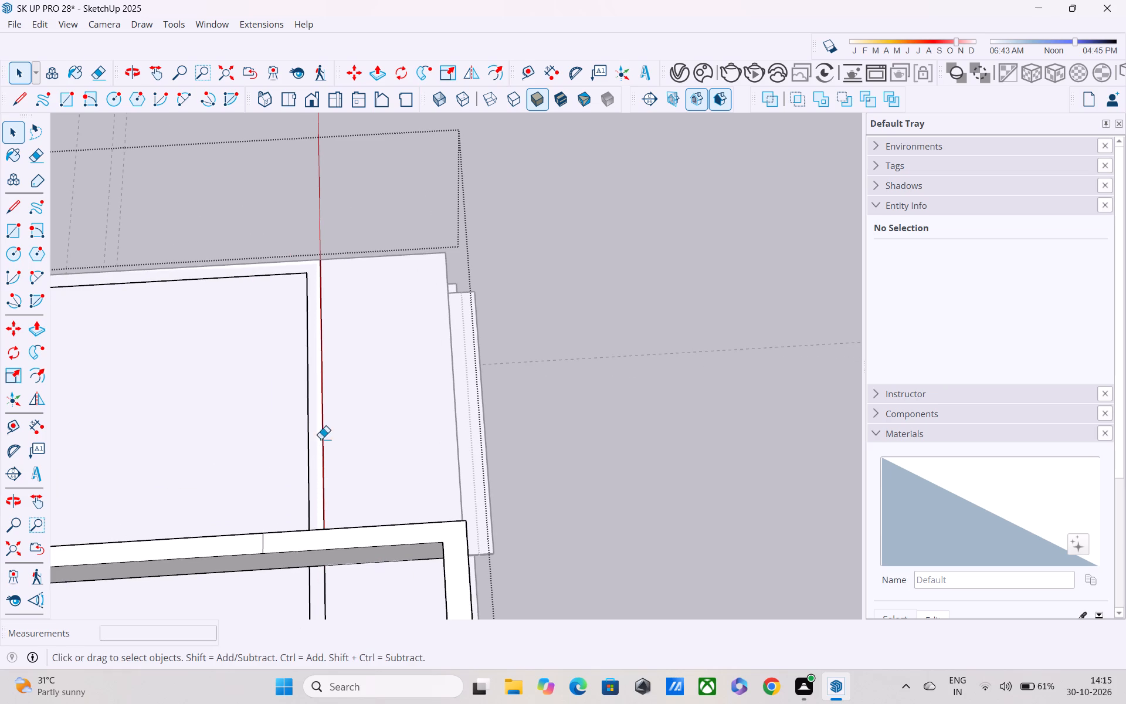
left_click_drag(296, 405, 333, 470)
middle_click_drag(299, 588, 317, 389)
left_click_drag(318, 453, 352, 505)
middle_click_drag(337, 474, 494, 681, "shift")
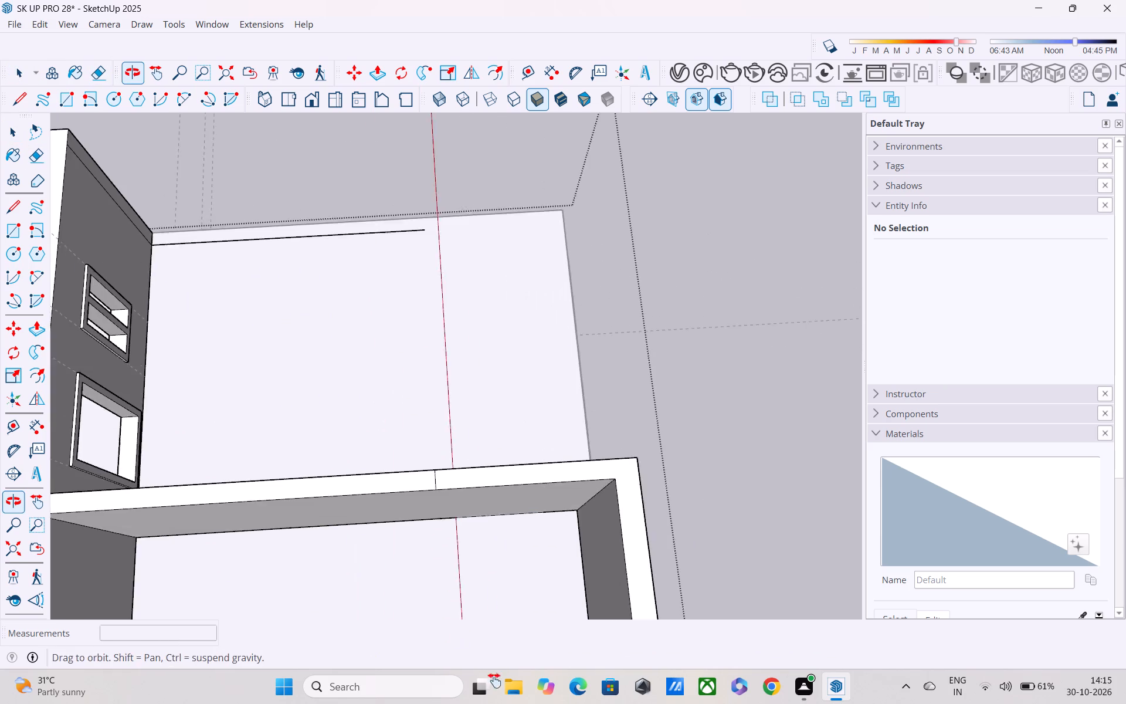
middle_click_drag(494, 681, 487, 673, "shift")
left_click_drag(290, 273, 291, 306)
Exit editing of the third-level wall group.
middle_click_drag(306, 372, 8, 170)
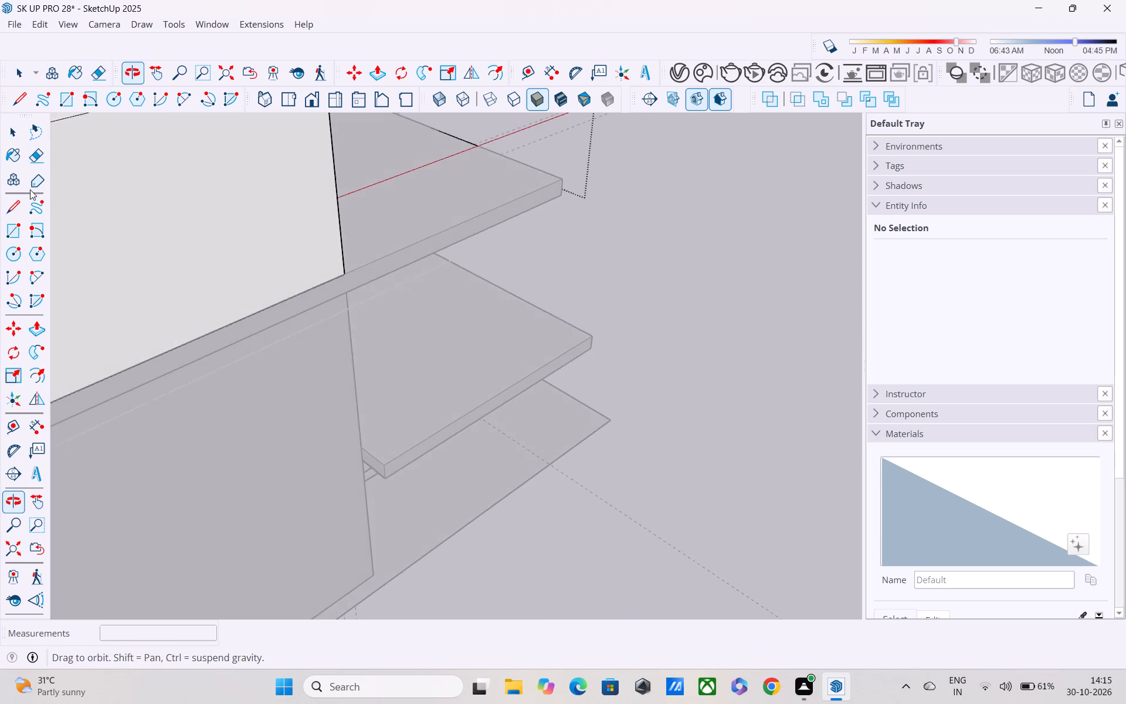
middle_click_drag(117, 305, 4, 252)
key("space")
left_click(675, 293)
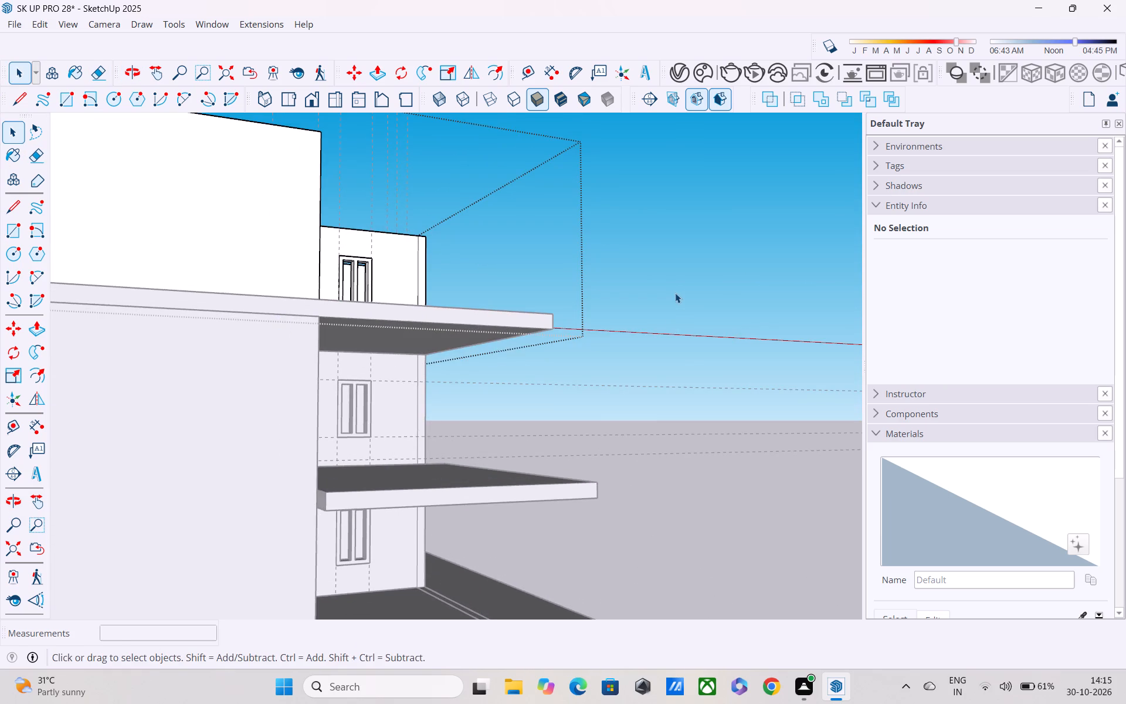
Examine the house's three levels, projecting slabs and extended top-floor front room from outside.
middle_click_drag(628, 324, 348, 440)
scroll(348, 419, "down", 4)
middle_click_drag(349, 419, 362, 378)
scroll(362, 378, "up", 3)
scroll(362, 378, "down", 2)
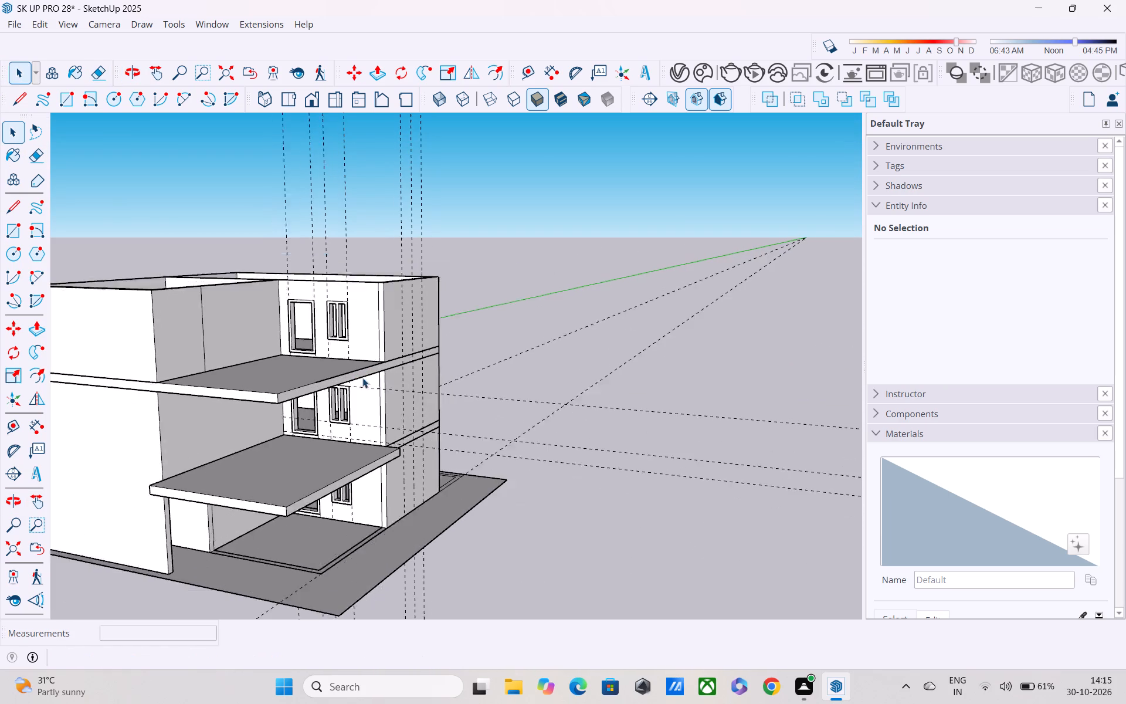
scroll(362, 378, "down", 2)
scroll(362, 388, "up", 1)
scroll(182, 412, "up", 3)
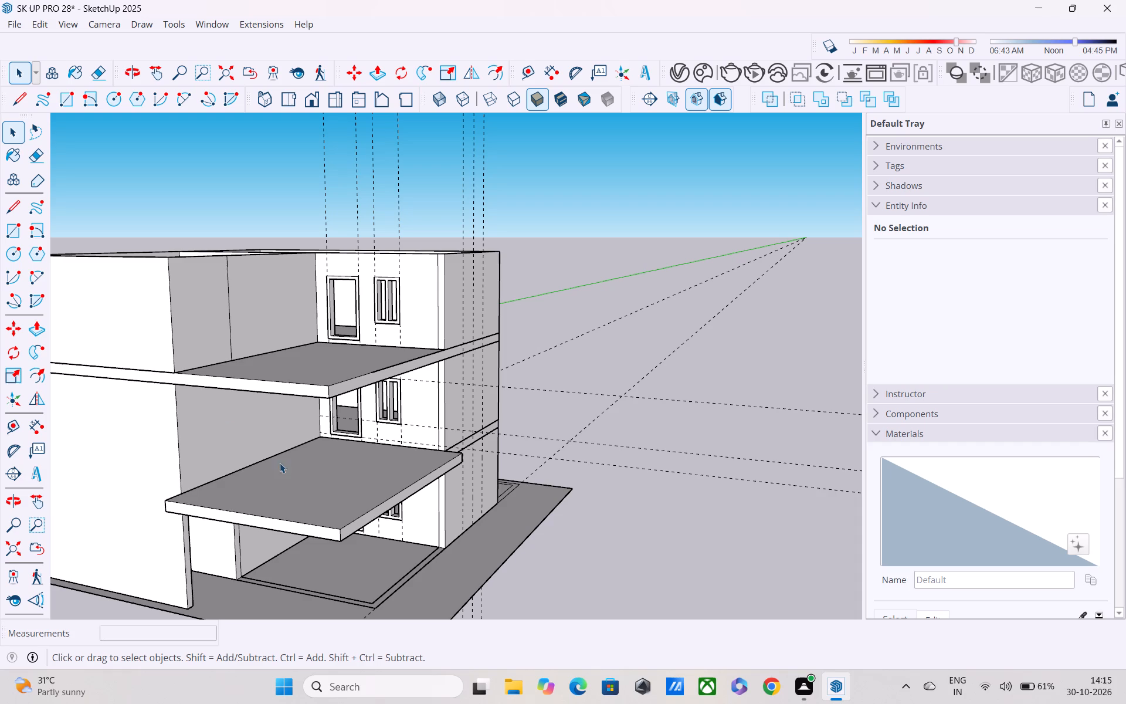
left_click(571, 216)
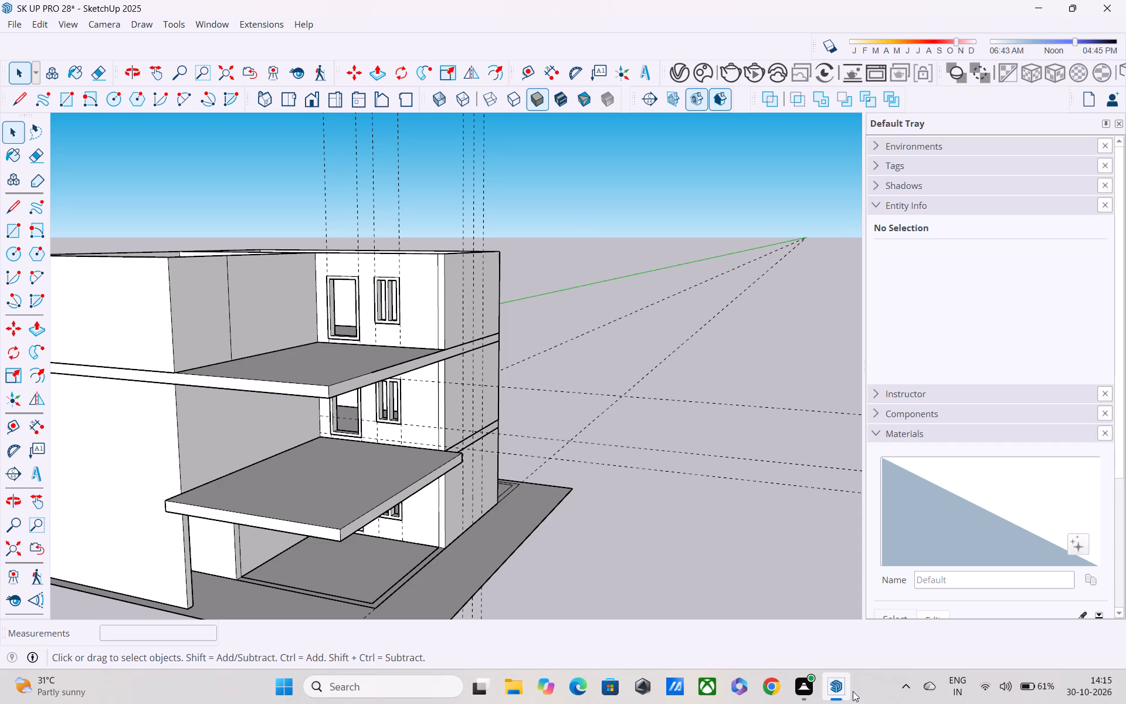
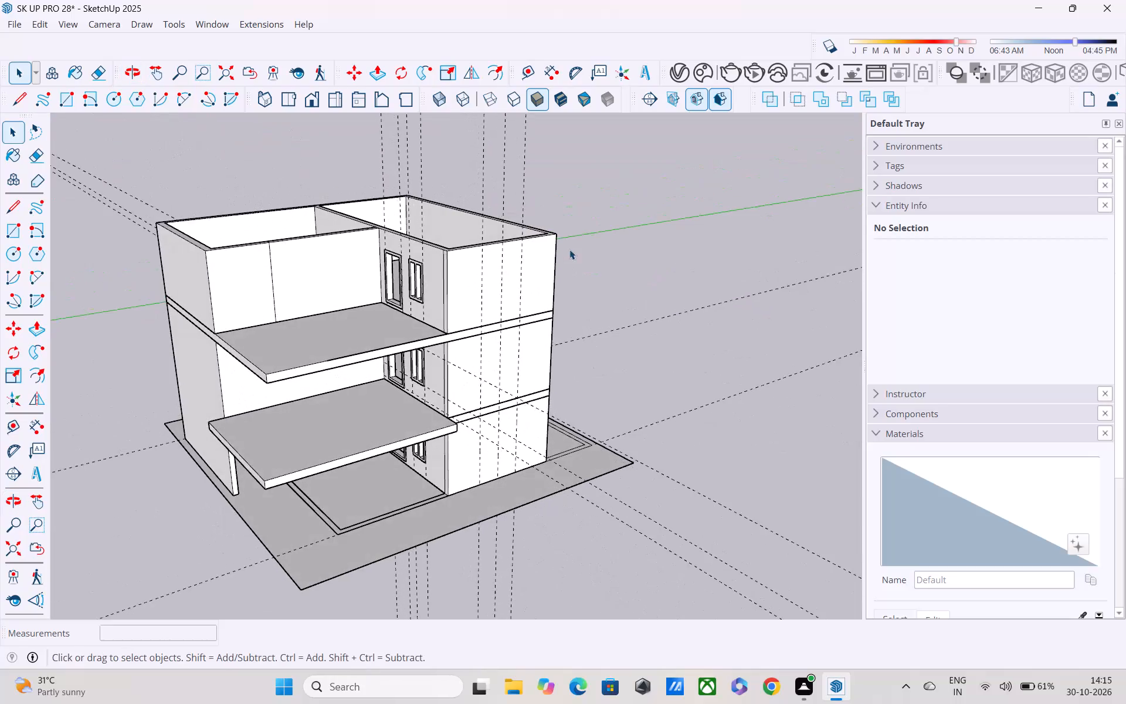
Copy the slab beneath the third level straight up onto the top corner of the third-level walls as the roof slab.
scroll(543, 274, "down", 1)
middle_click_drag(542, 277, 635, 391, "shift")
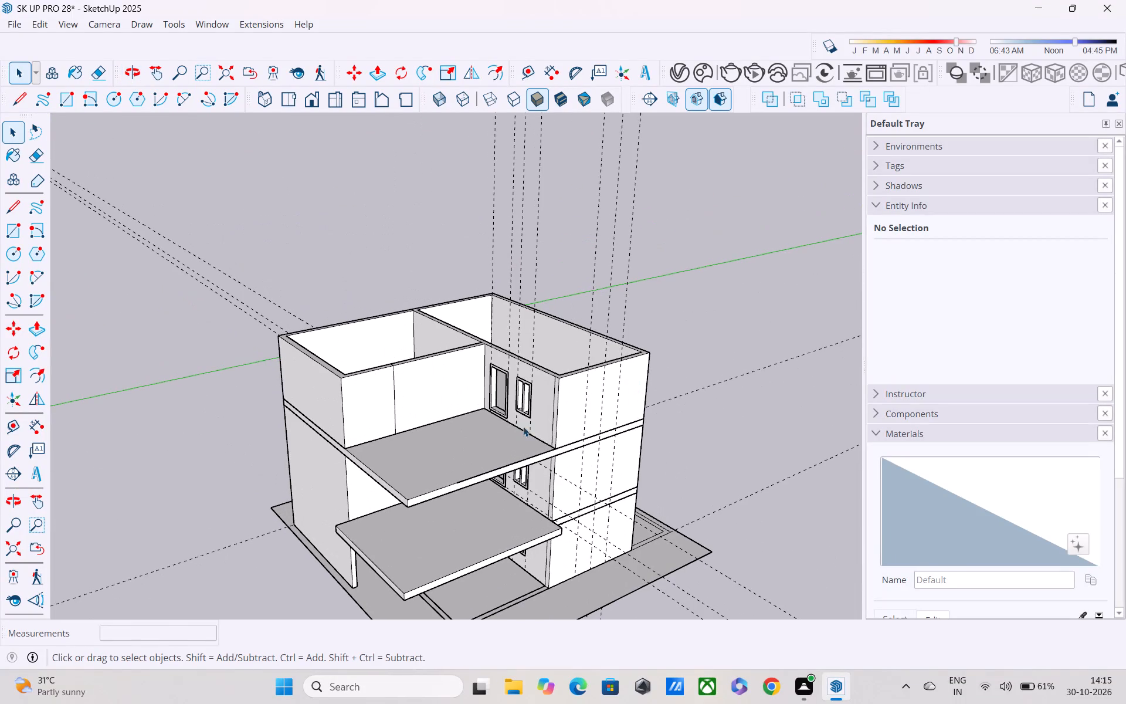
scroll(518, 428, "up", 4)
middle_click_drag(498, 429, 541, 287)
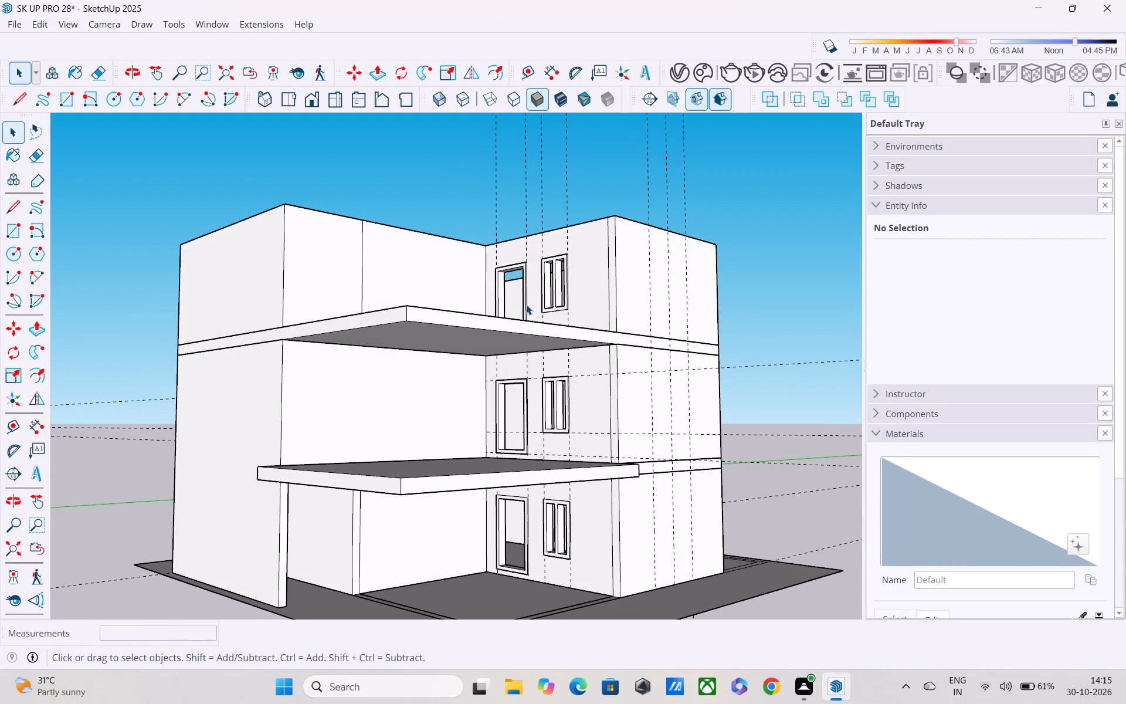
middle_click_drag(322, 363, 450, 428)
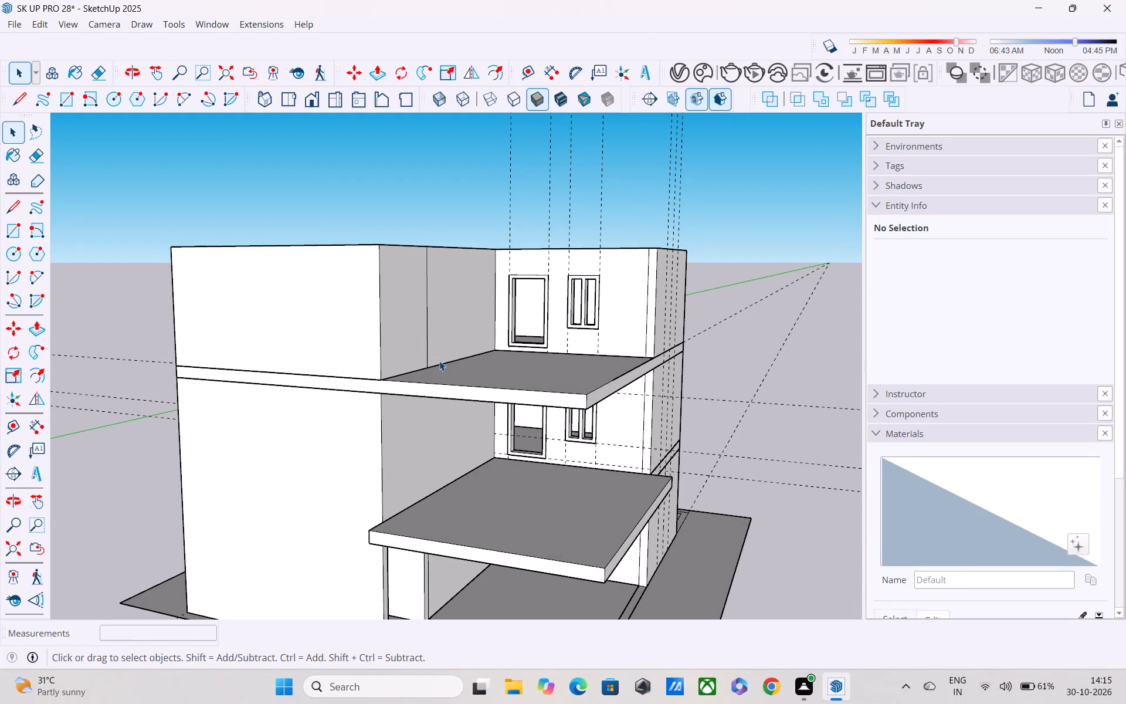
left_click(527, 395)
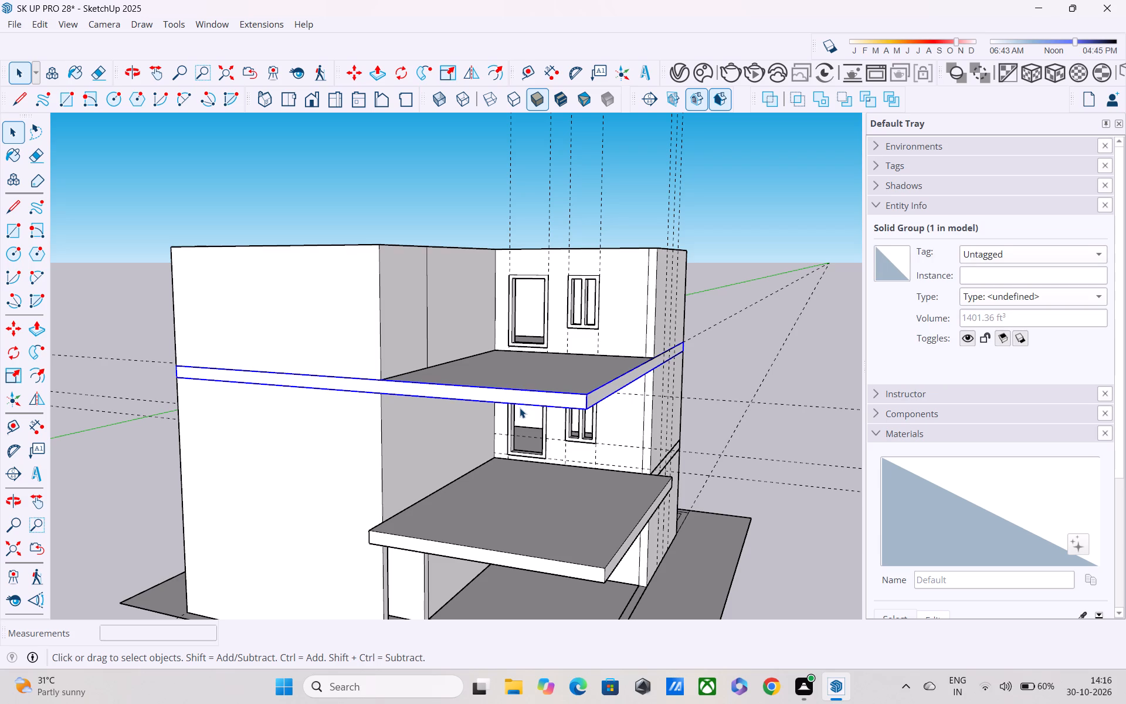
key("m")
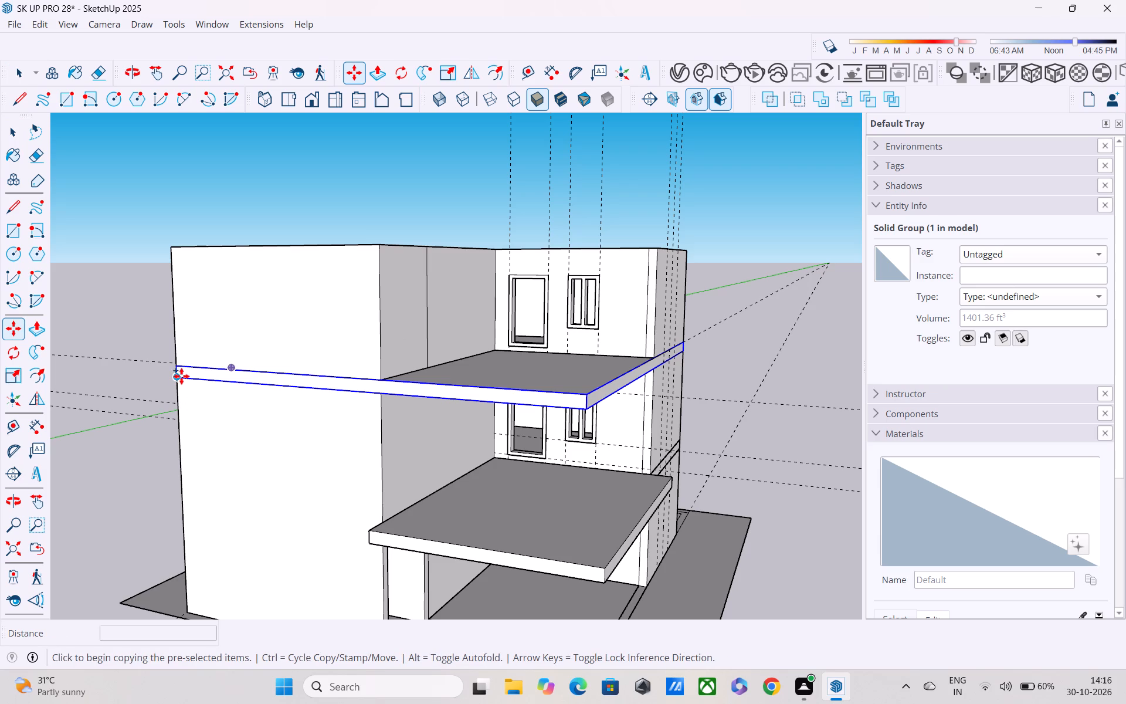
left_click(177, 380)
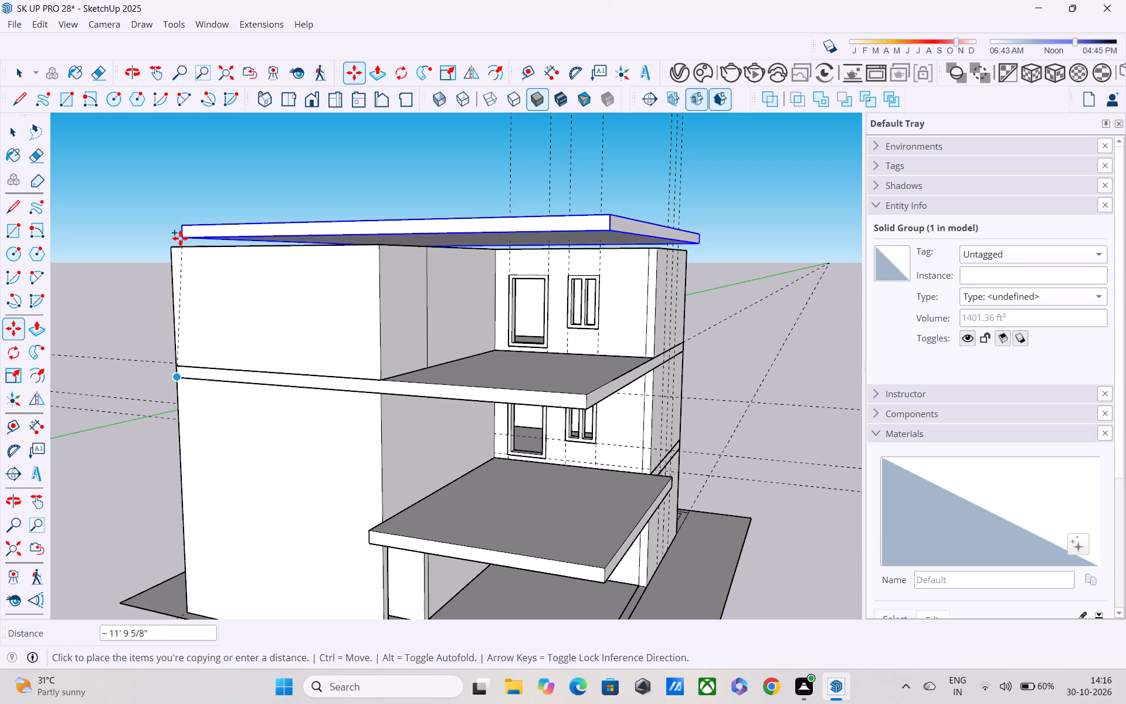
left_click(172, 248)
Examine the copied roof slab's fit over the third-level walls and the projecting slabs below from several angles.
middle_click_drag(305, 381, 92, 427)
scroll(94, 423, "down", 5)
scroll(341, 471, "up", 1)
middle_click_drag(341, 469, 562, 418)
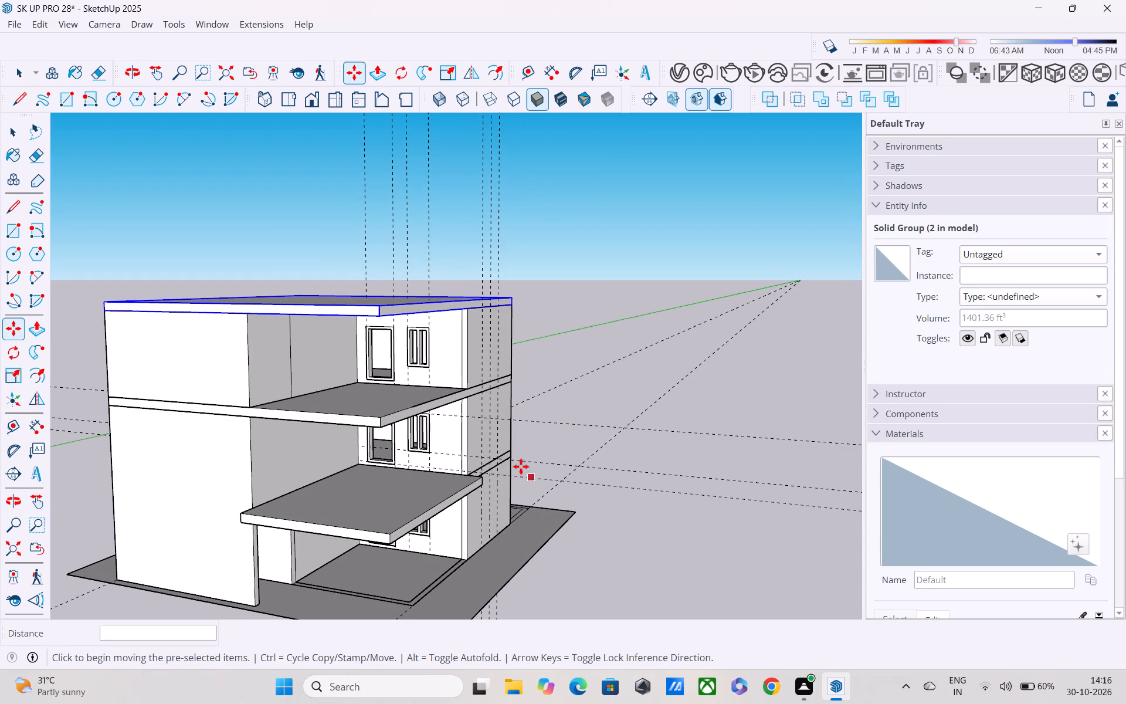
middle_click_drag(505, 473, 412, 373, "shift")
middle_click_drag(424, 387, 539, 448)
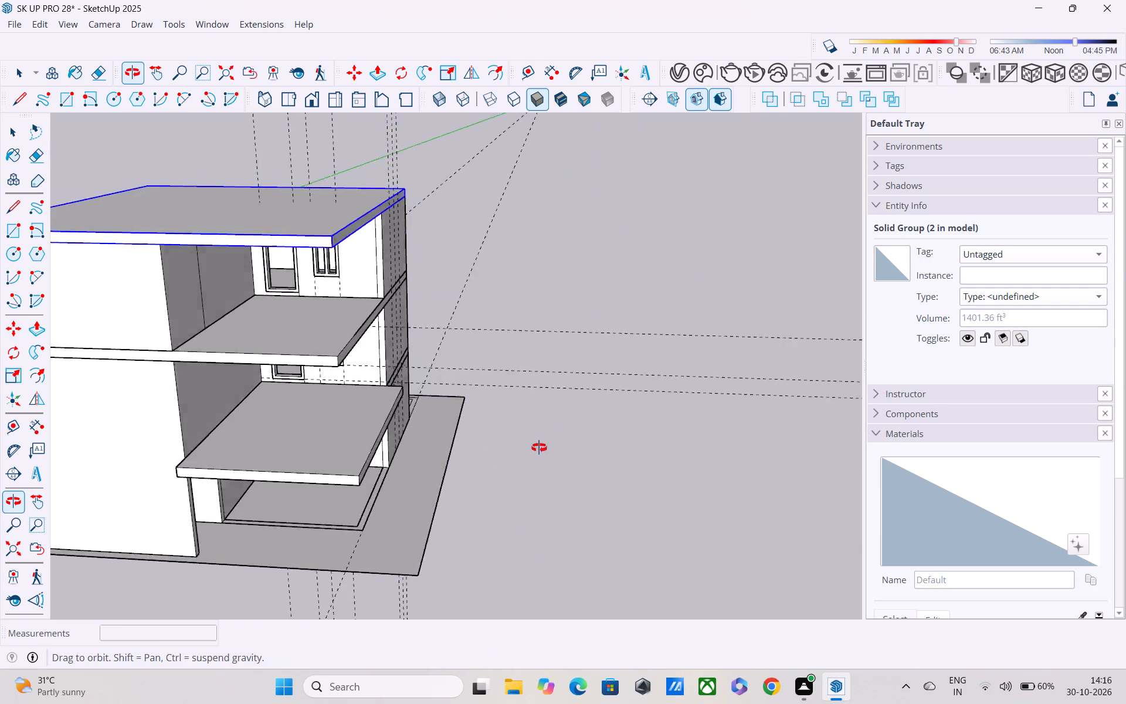
middle_click_drag(539, 448, 763, 415)
middle_click_drag(717, 415, 575, 441)
scroll(598, 393, "down", 1)
scroll(574, 441, "up", 1)
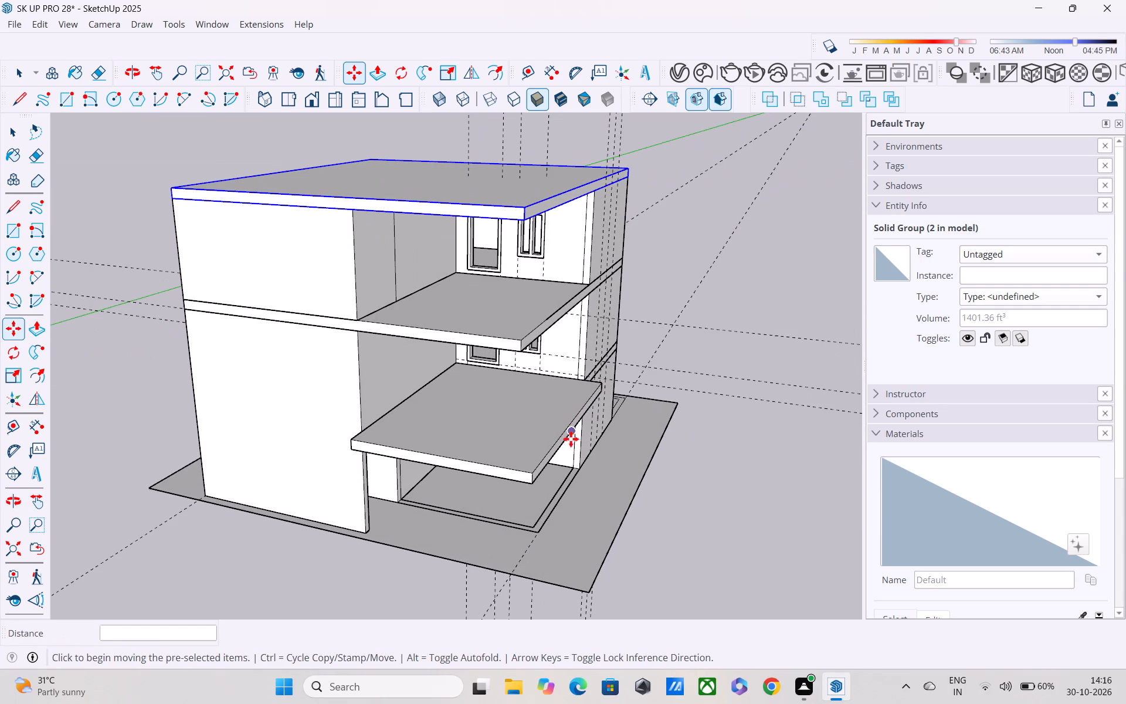
scroll(561, 438, "down", 1)
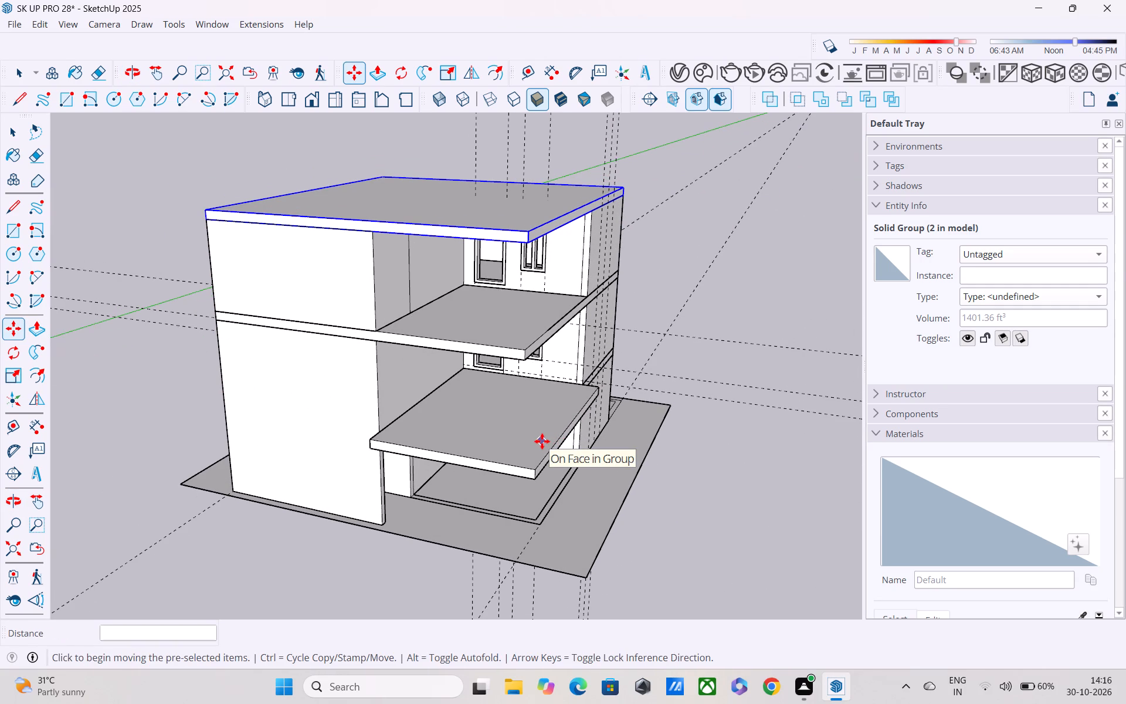
middle_click_drag(542, 441, 560, 476, "shift")
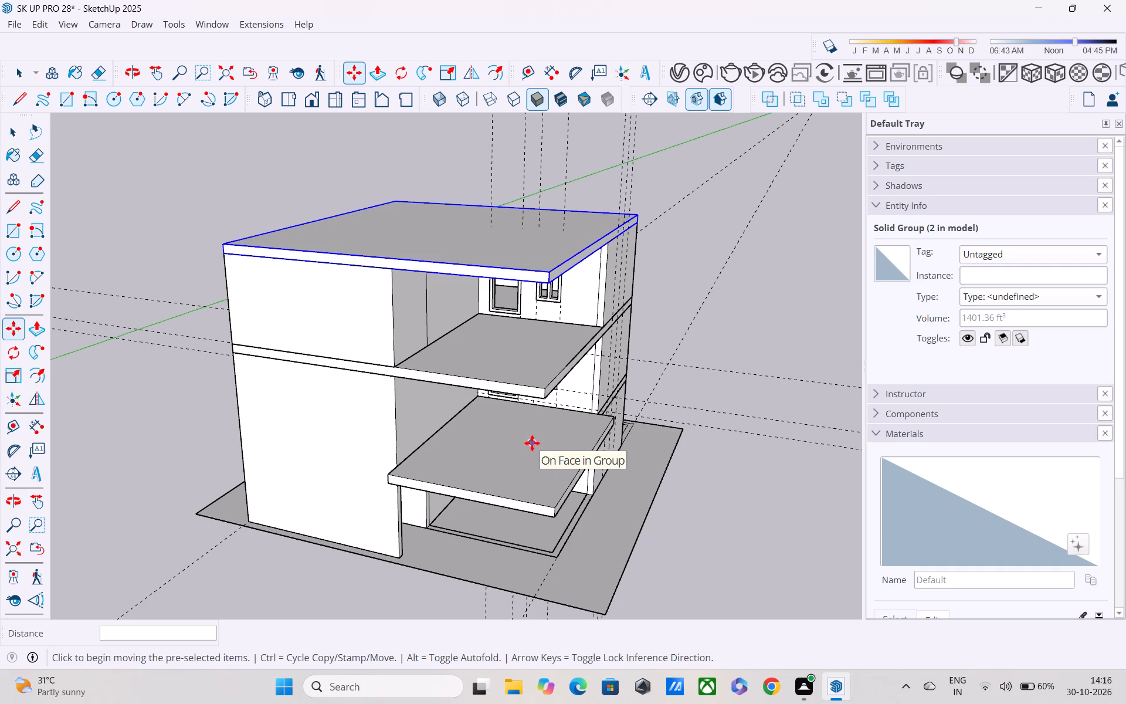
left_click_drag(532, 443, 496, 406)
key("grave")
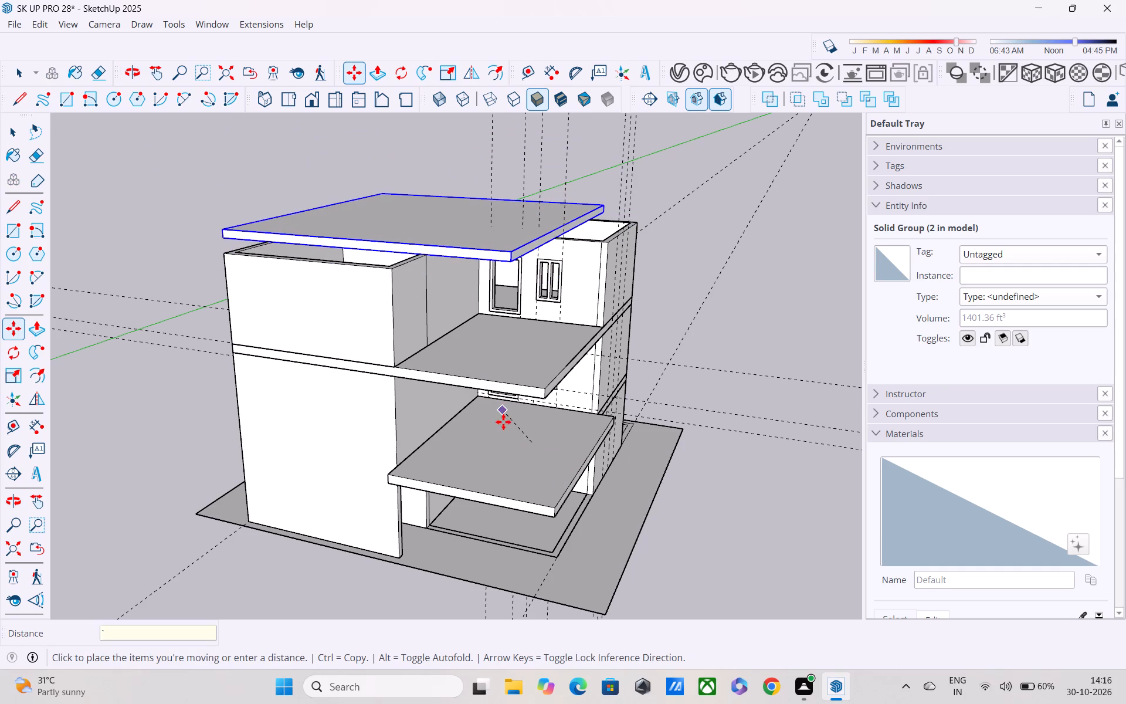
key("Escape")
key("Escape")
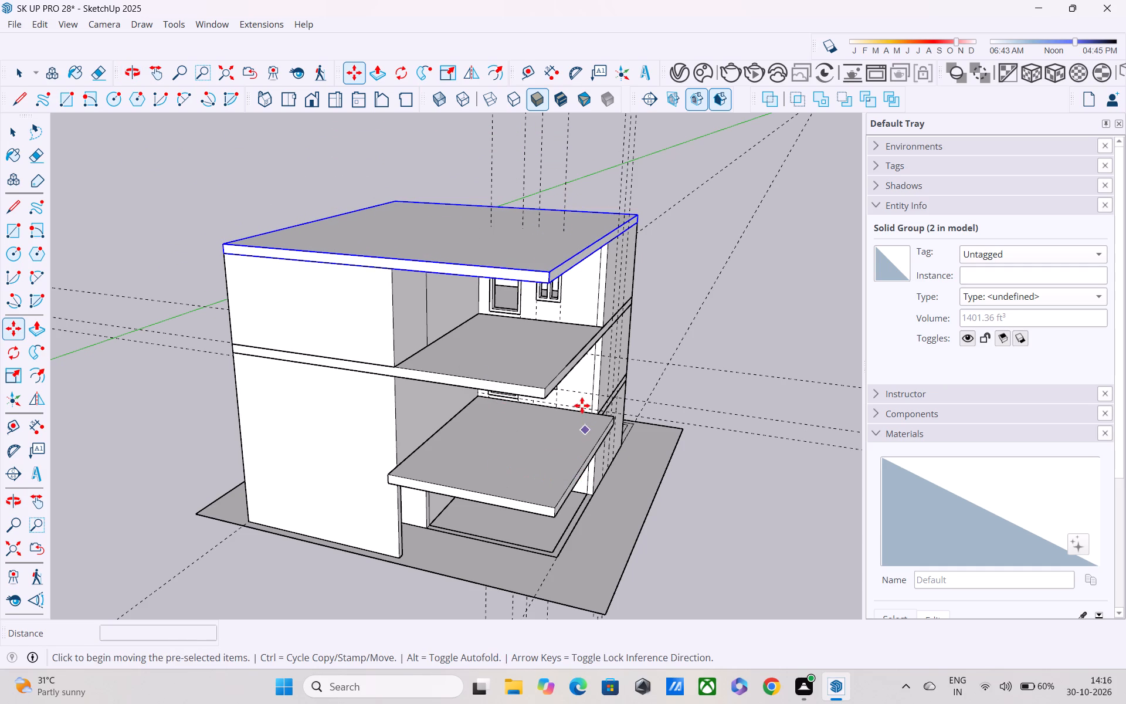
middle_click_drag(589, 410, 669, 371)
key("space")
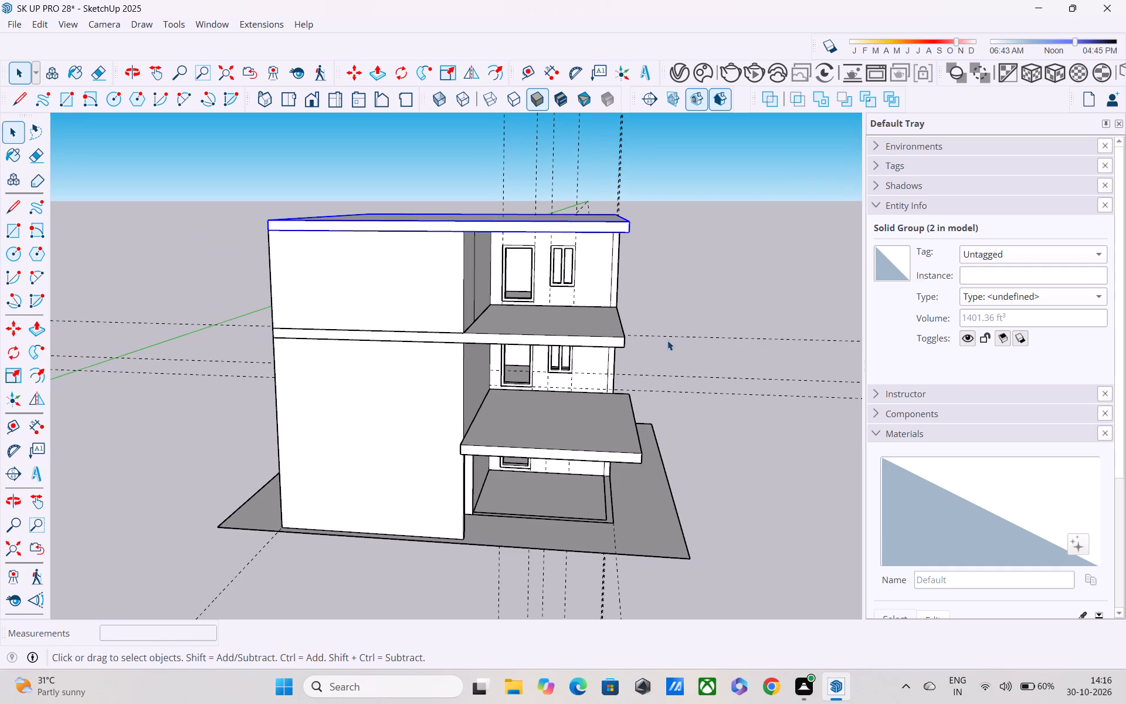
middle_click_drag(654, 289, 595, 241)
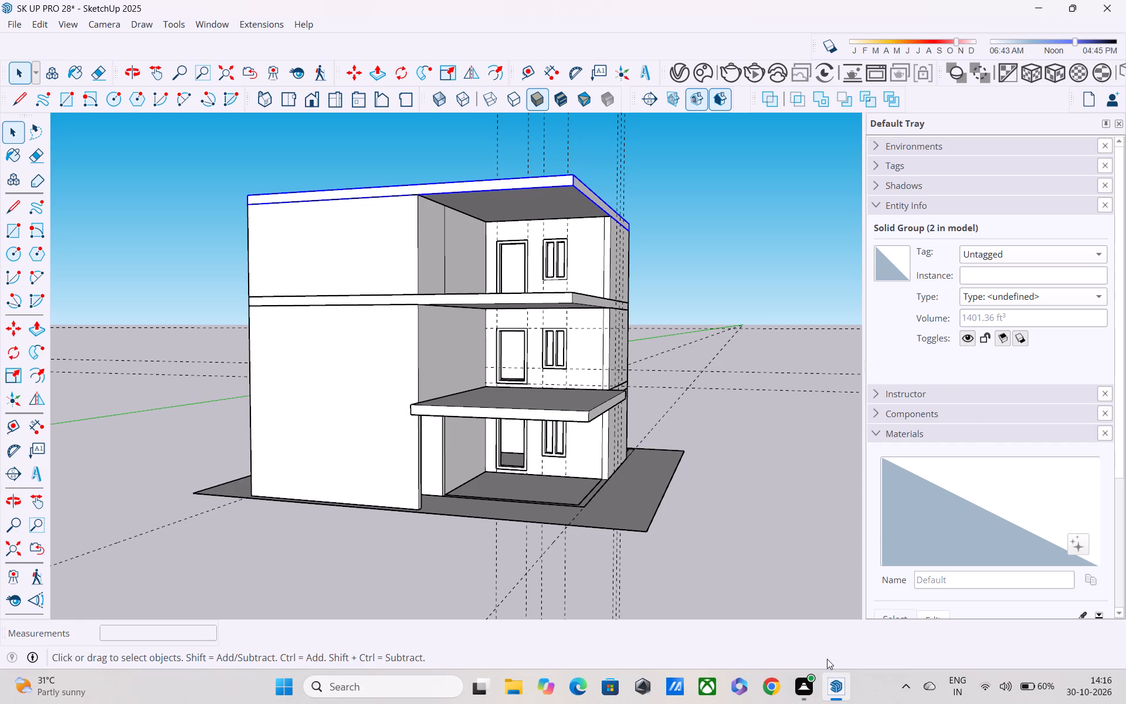
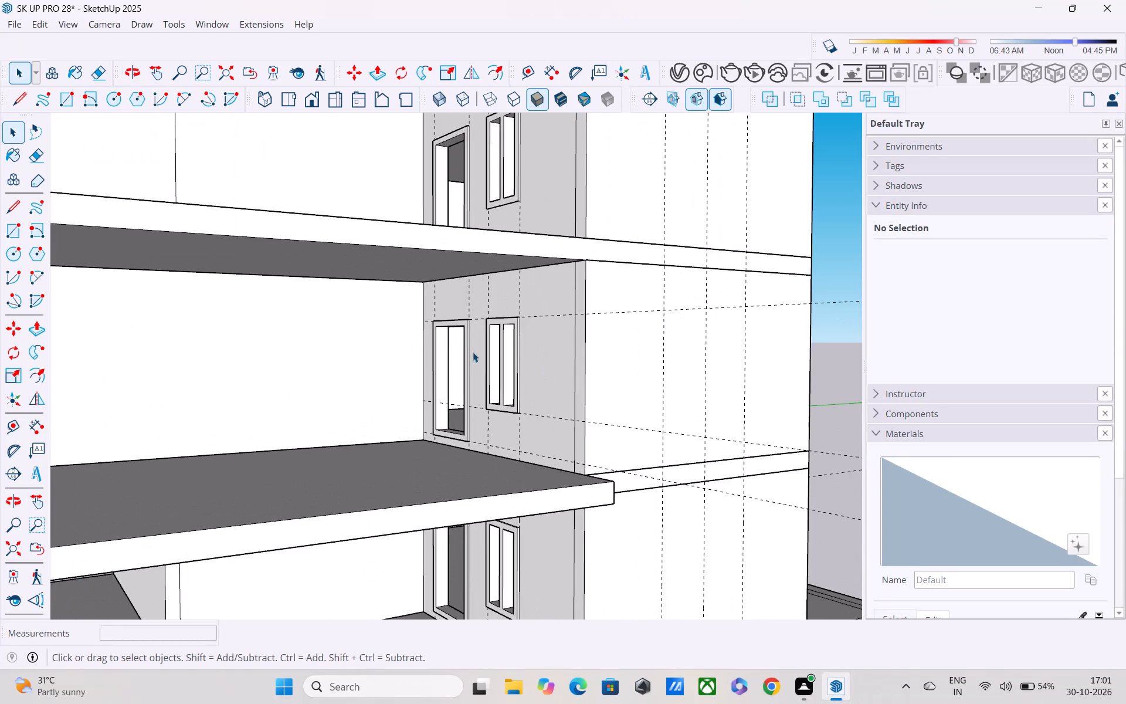
Examine the roof slab, the projecting slabs and the recessed terrace walls from several angles.
scroll(473, 352, "down", 5)
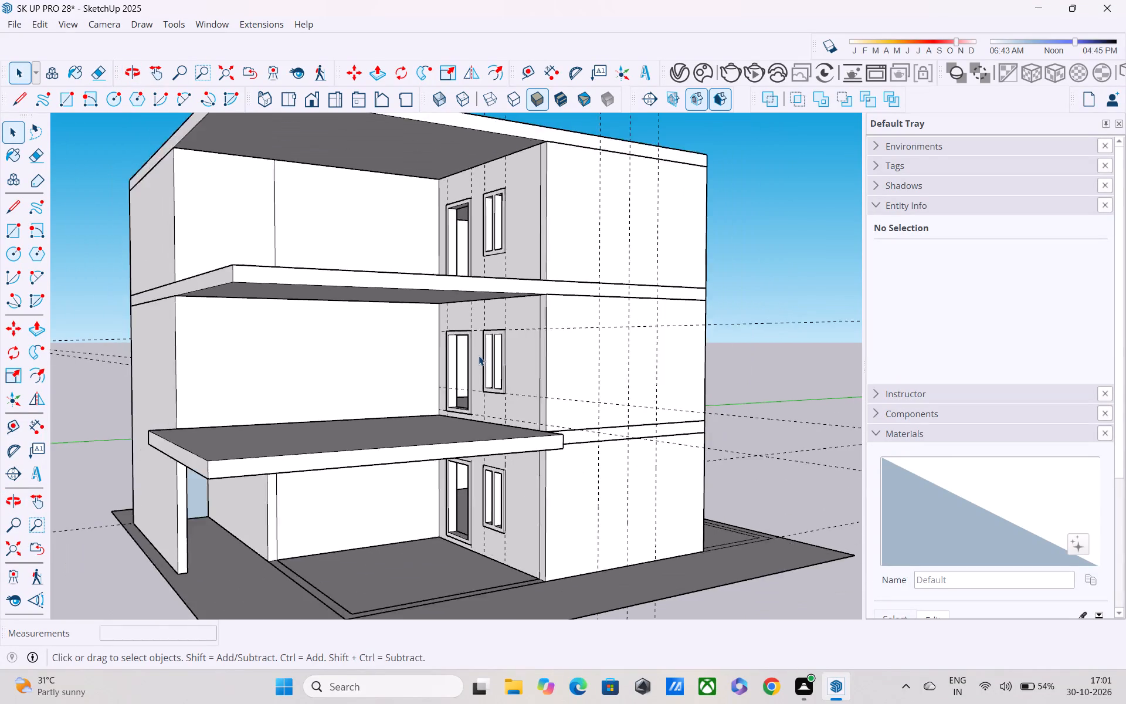
scroll(479, 356, "down", 1)
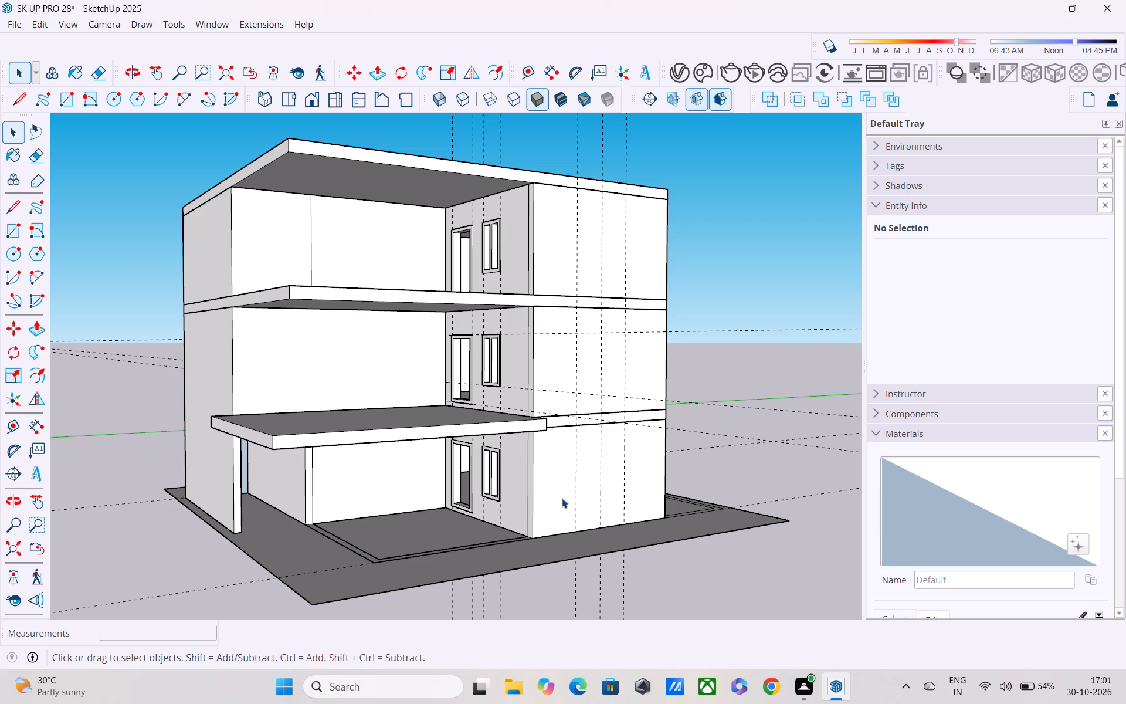
scroll(557, 496, "up", 3)
middle_click_drag(472, 460, 292, 436)
middle_click_drag(479, 473, 490, 447)
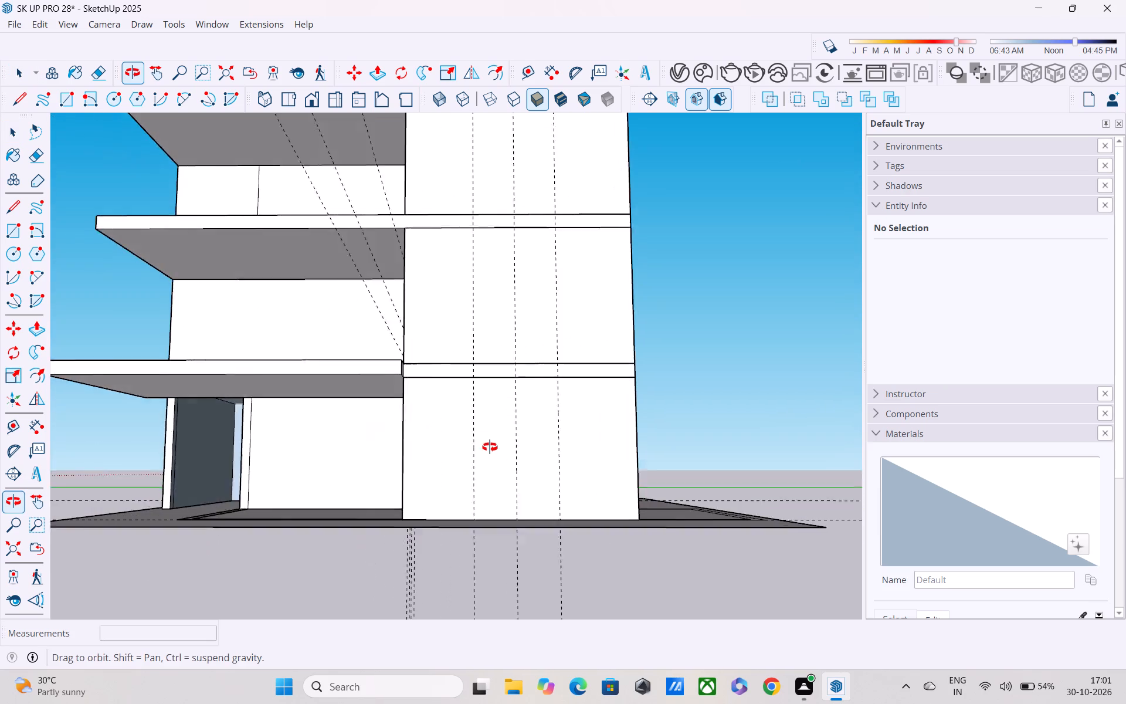
middle_click_drag(490, 447, 503, 453)
scroll(501, 432, "up", 2)
middle_click_drag(499, 428, 769, 503)
scroll(690, 390, "down", 2)
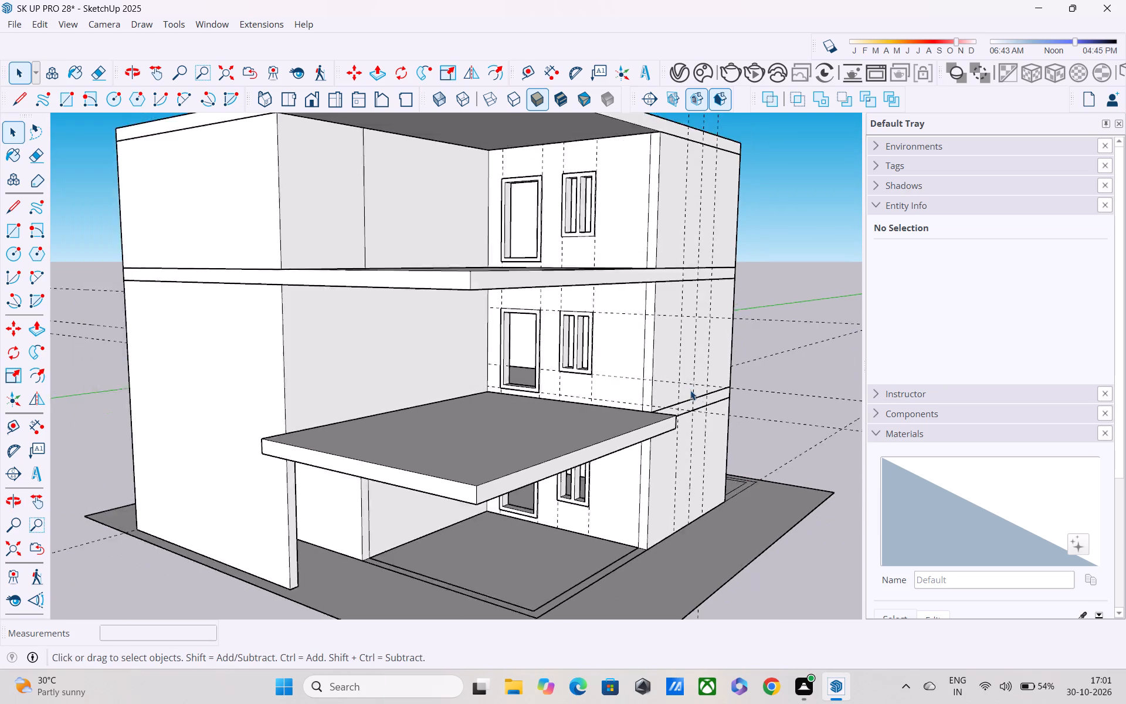
scroll(690, 390, "down", 4)
middle_click_drag(700, 409, 710, 422)
scroll(710, 422, "up", 1)
scroll(702, 415, "down", 4)
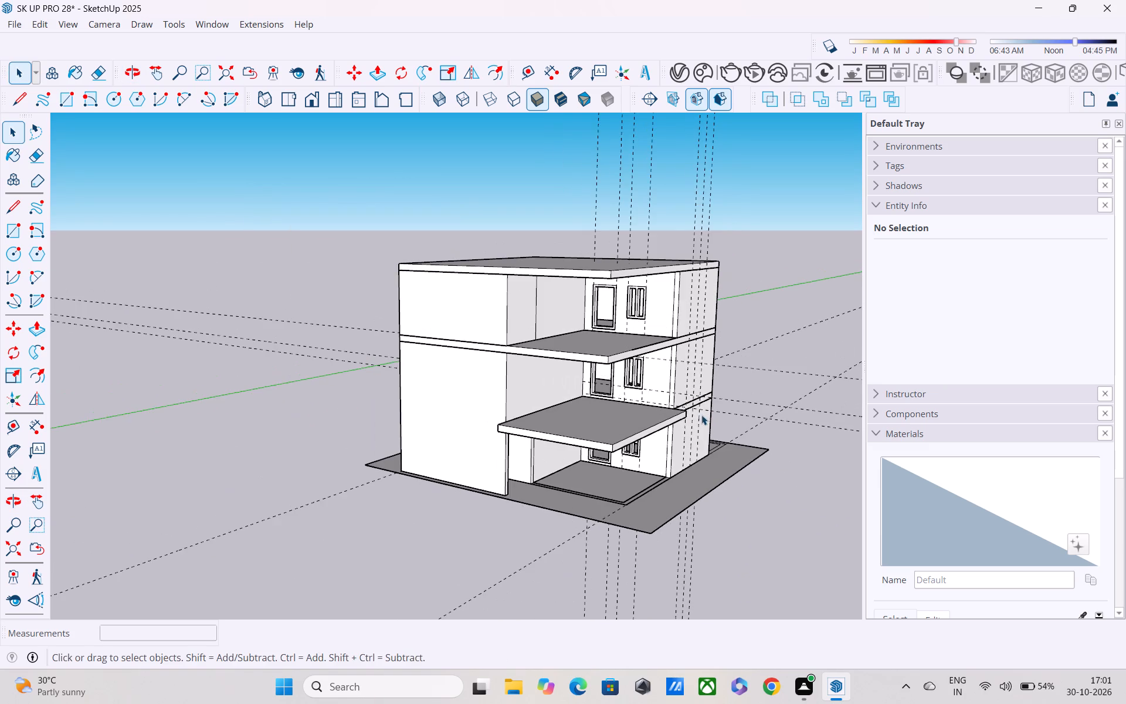
middle_click_drag(701, 415, 656, 283)
scroll(655, 307, "up", 7)
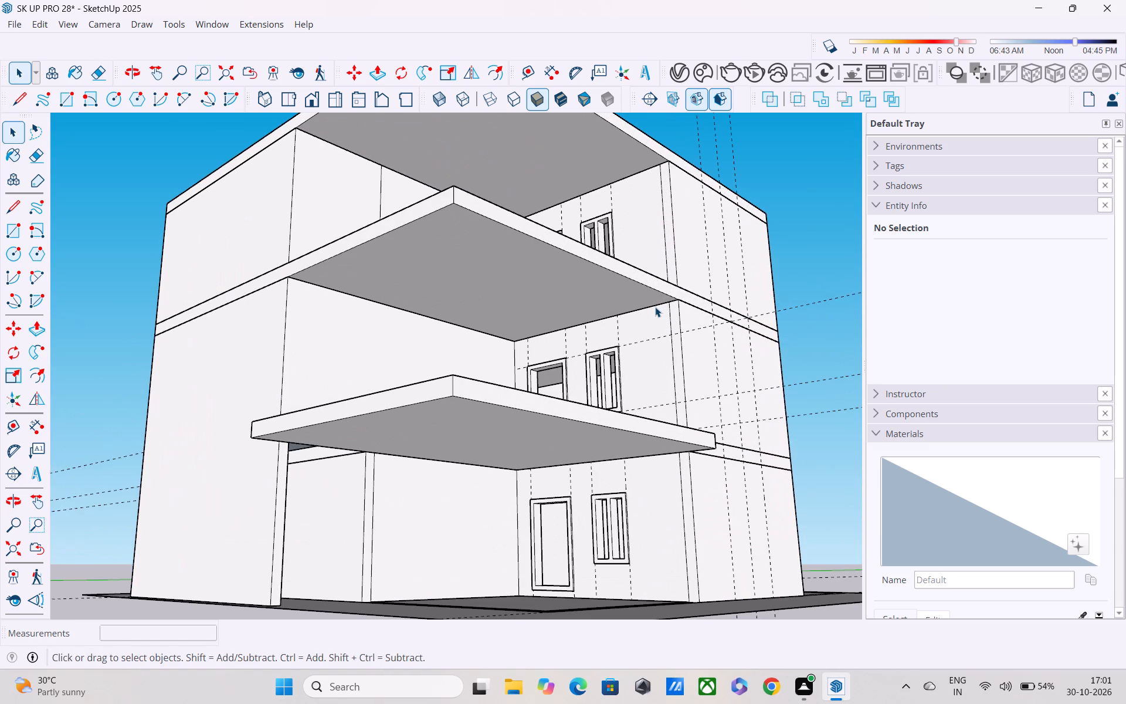
middle_click_drag(654, 316, 743, 435)
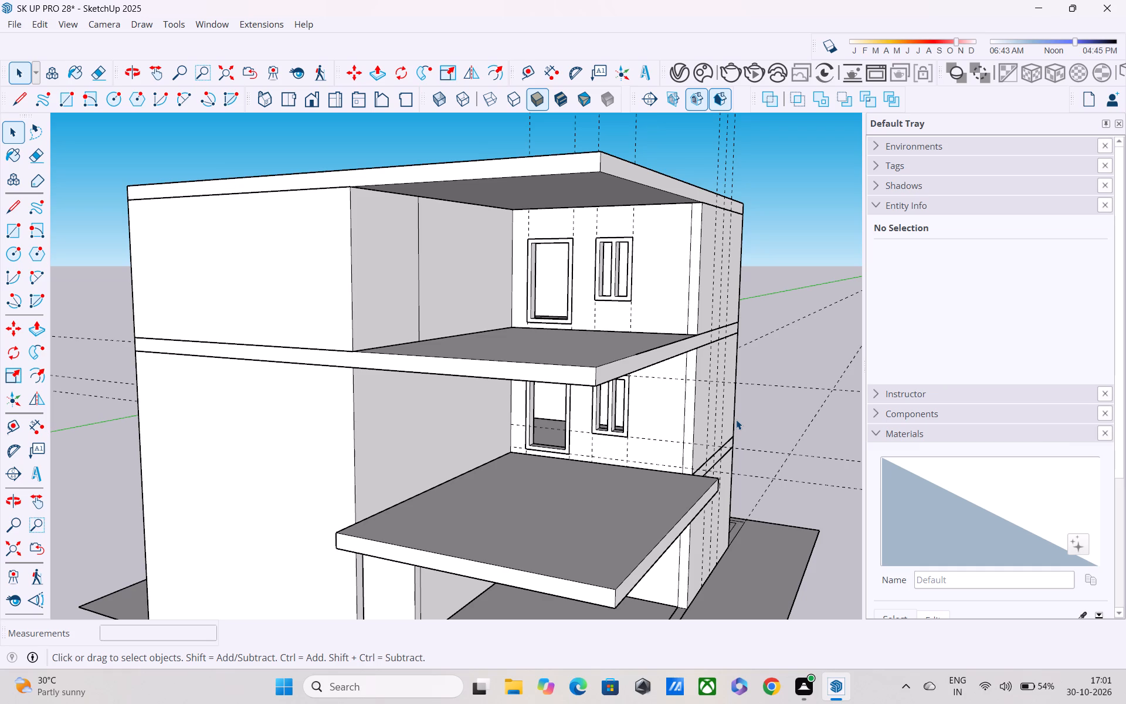
middle_click_drag(554, 471, 573, 371)
middle_click_drag(434, 395, 436, 396)
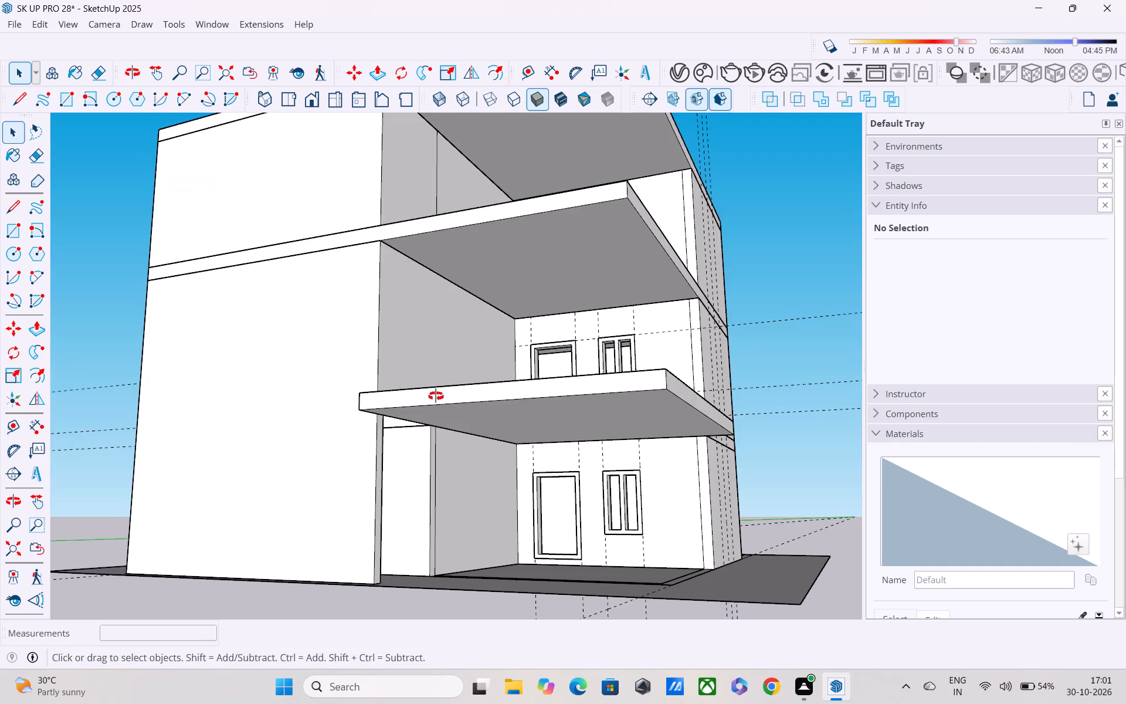
middle_click_drag(436, 396, 582, 412)
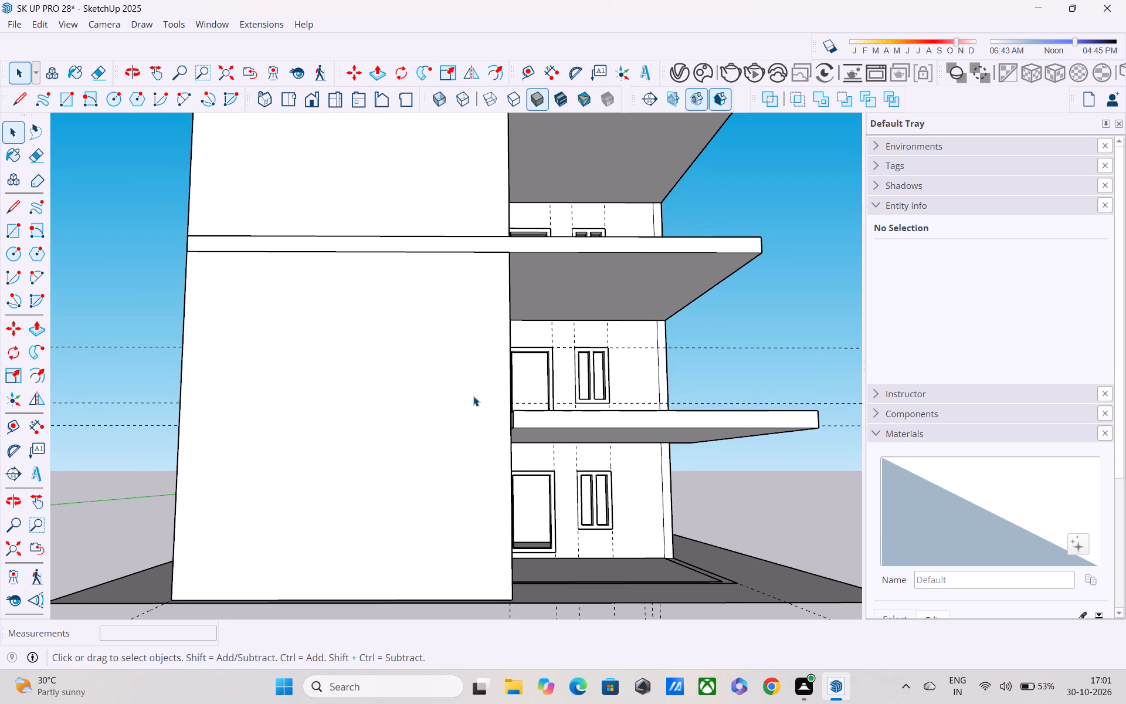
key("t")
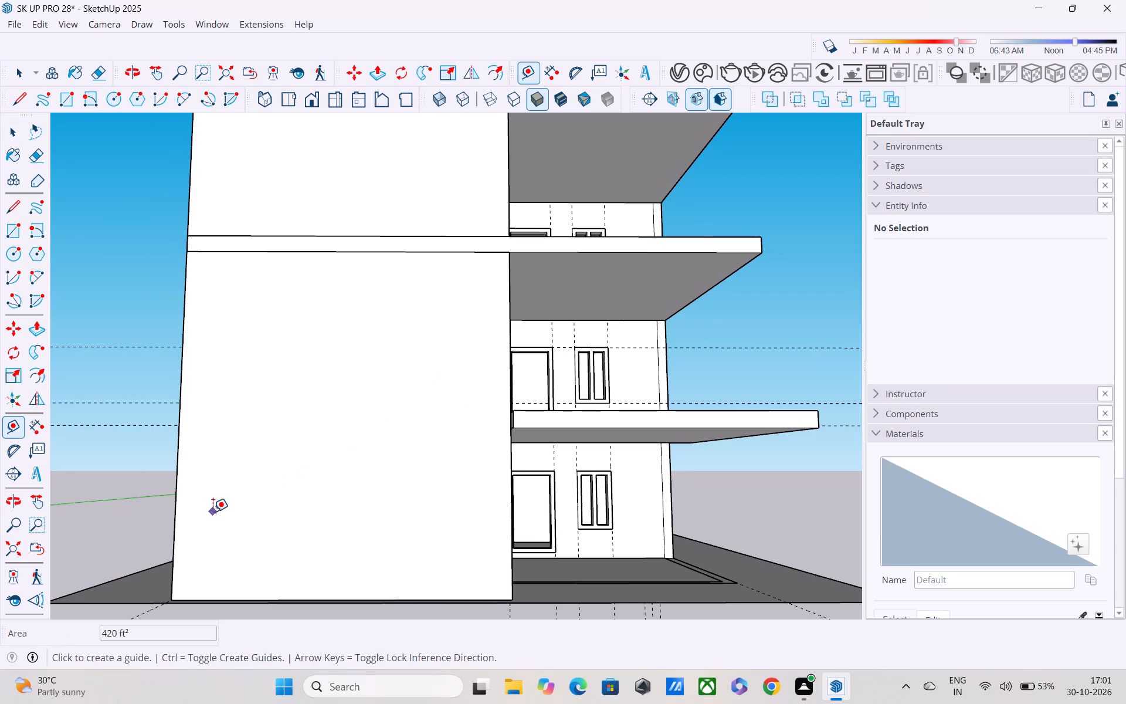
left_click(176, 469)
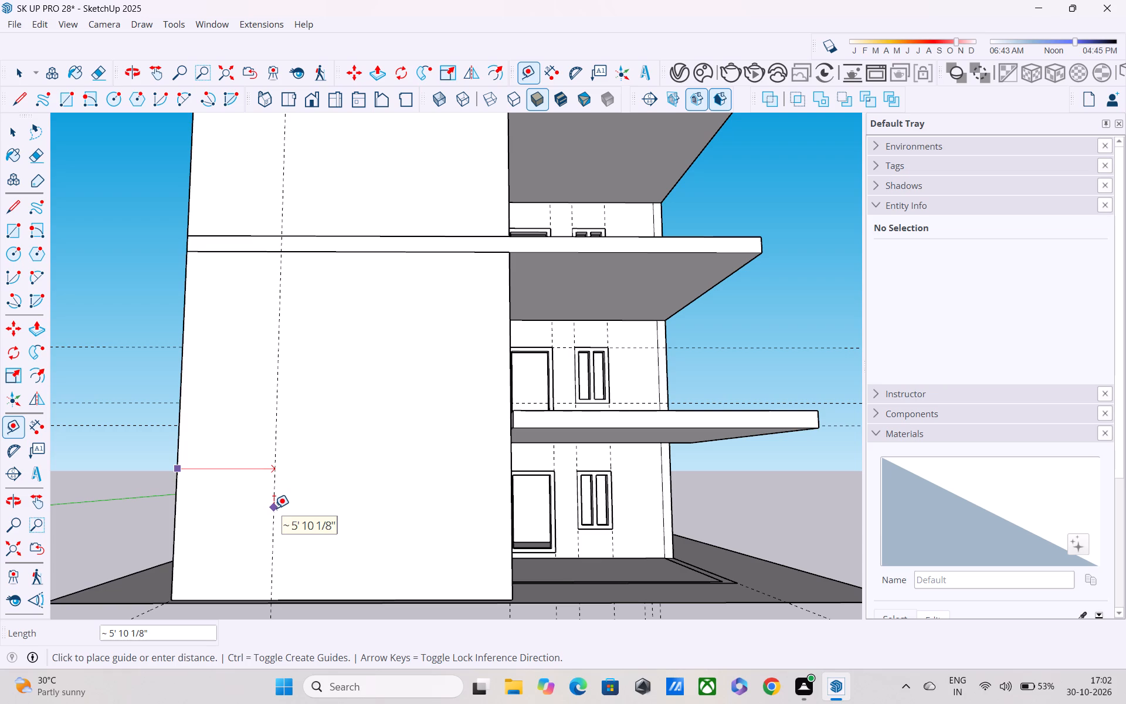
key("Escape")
Place a vertical guide on the roof slab's edge face, 15' 9" from its projecting corner, in line with the blank wall's end.
scroll(298, 449, "down", 5)
middle_click_drag(323, 344, 150, 464)
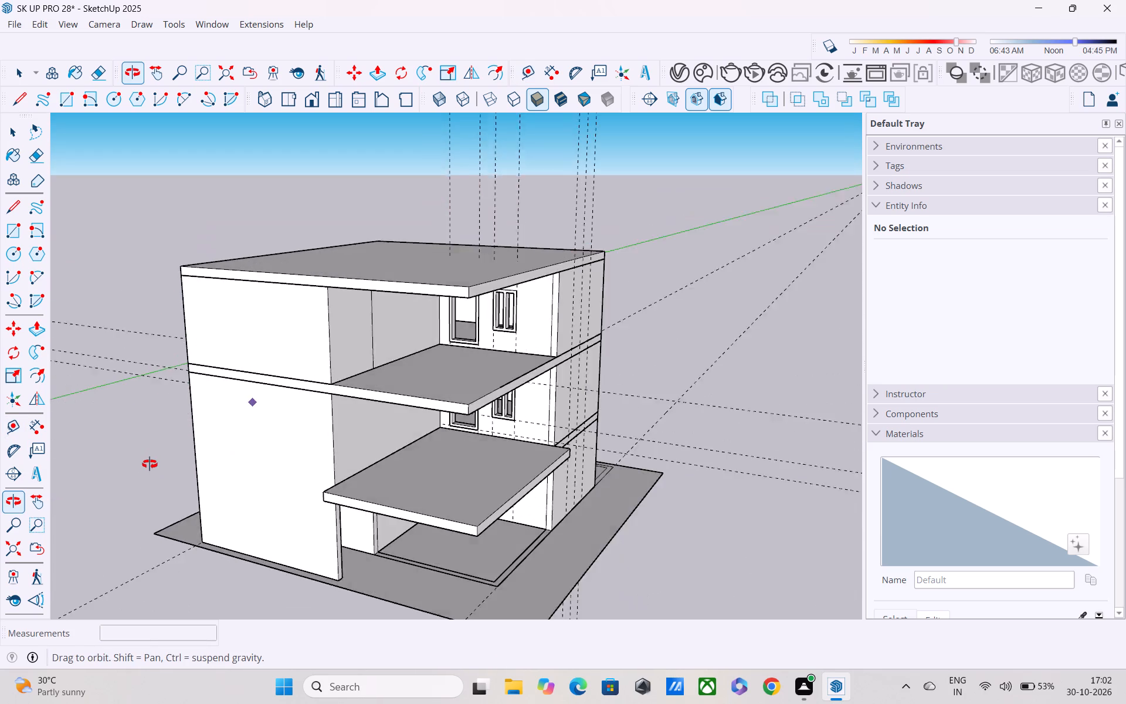
middle_click_drag(150, 464, 155, 364)
scroll(597, 265, "up", 2)
middle_click_drag(504, 263, 565, 377)
scroll(483, 337, "up", 6)
key("space")
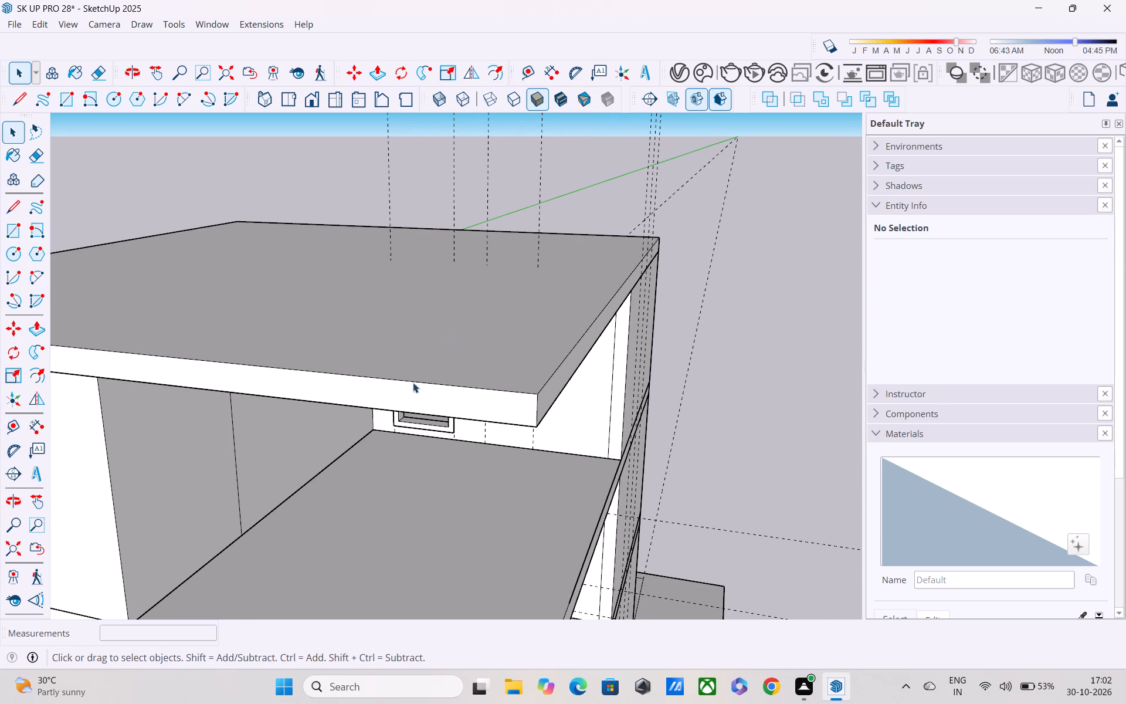
middle_click_drag(409, 350, 418, 279)
scroll(364, 353, "up", 1)
middle_click_drag(362, 352, 476, 289)
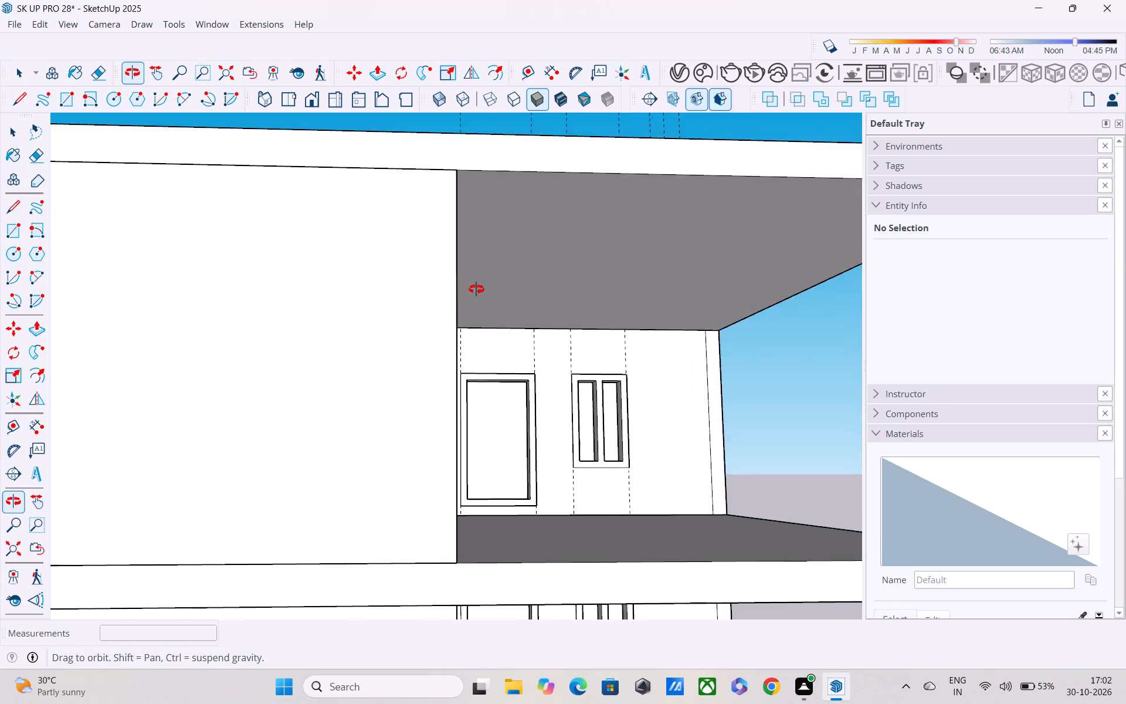
middle_click_drag(476, 289, 410, 317)
scroll(399, 315, "down", 3)
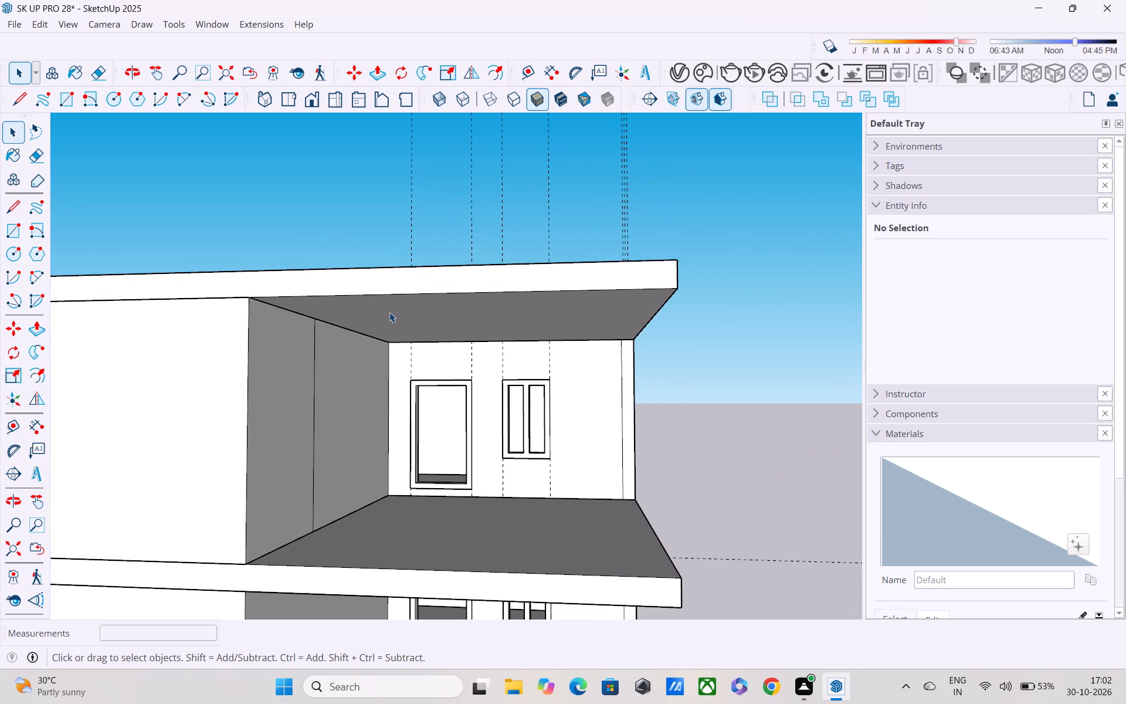
key("t")
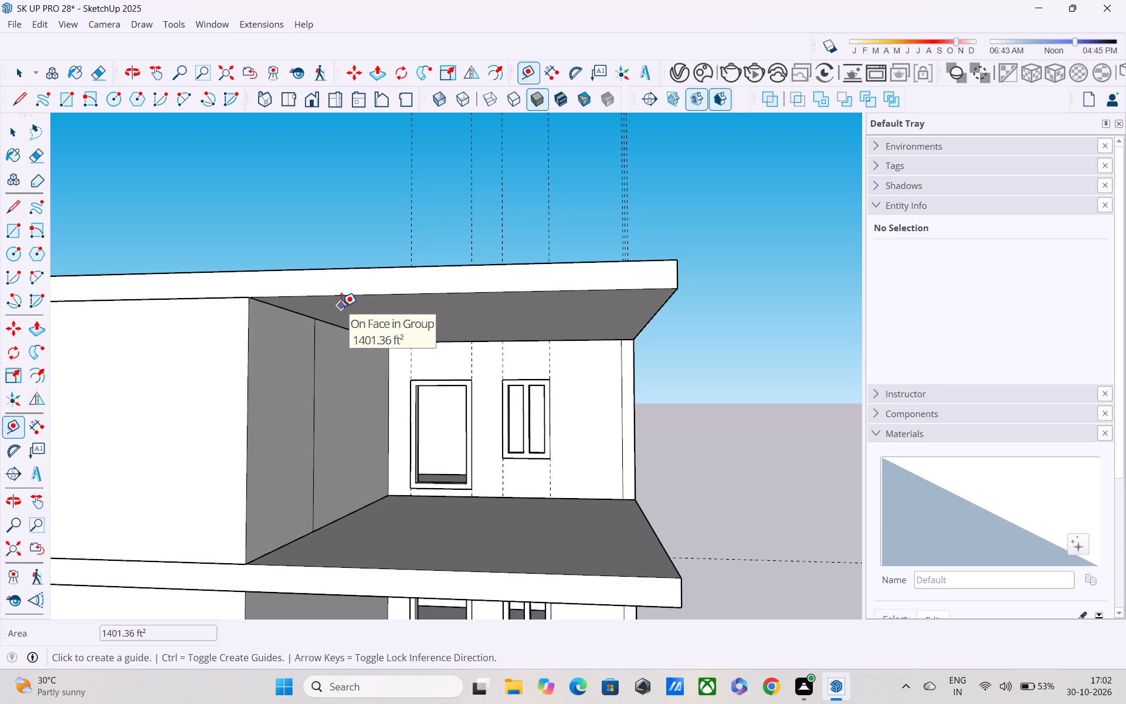
left_click(679, 273)
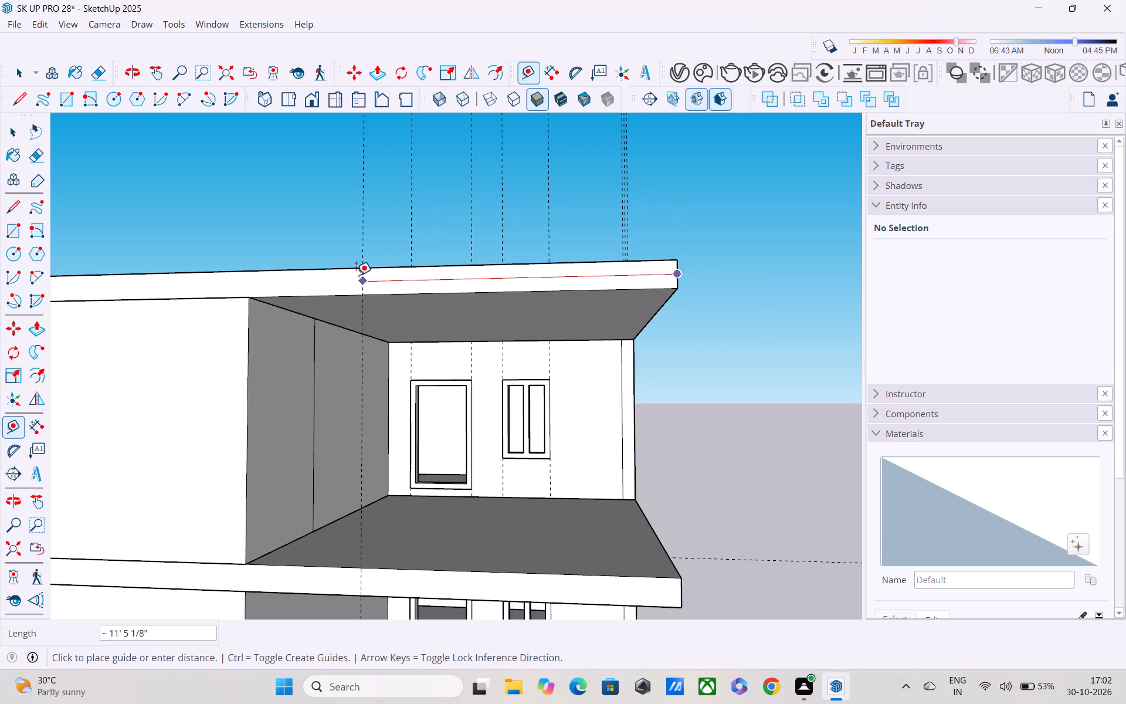
left_click(241, 301)
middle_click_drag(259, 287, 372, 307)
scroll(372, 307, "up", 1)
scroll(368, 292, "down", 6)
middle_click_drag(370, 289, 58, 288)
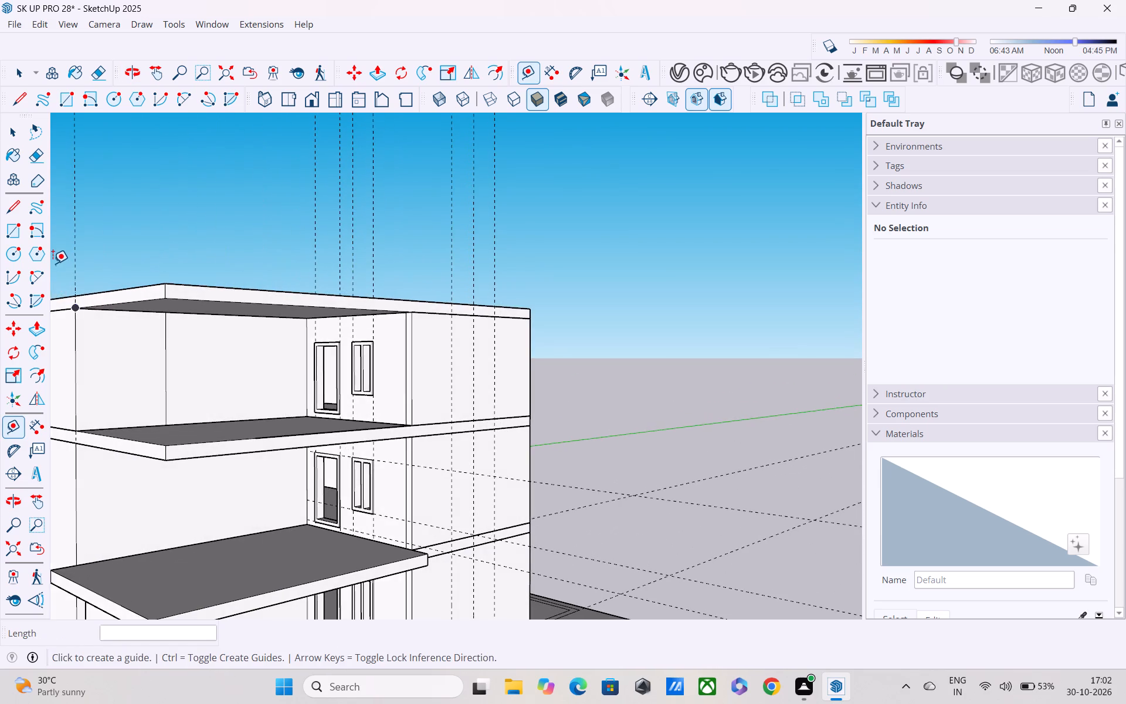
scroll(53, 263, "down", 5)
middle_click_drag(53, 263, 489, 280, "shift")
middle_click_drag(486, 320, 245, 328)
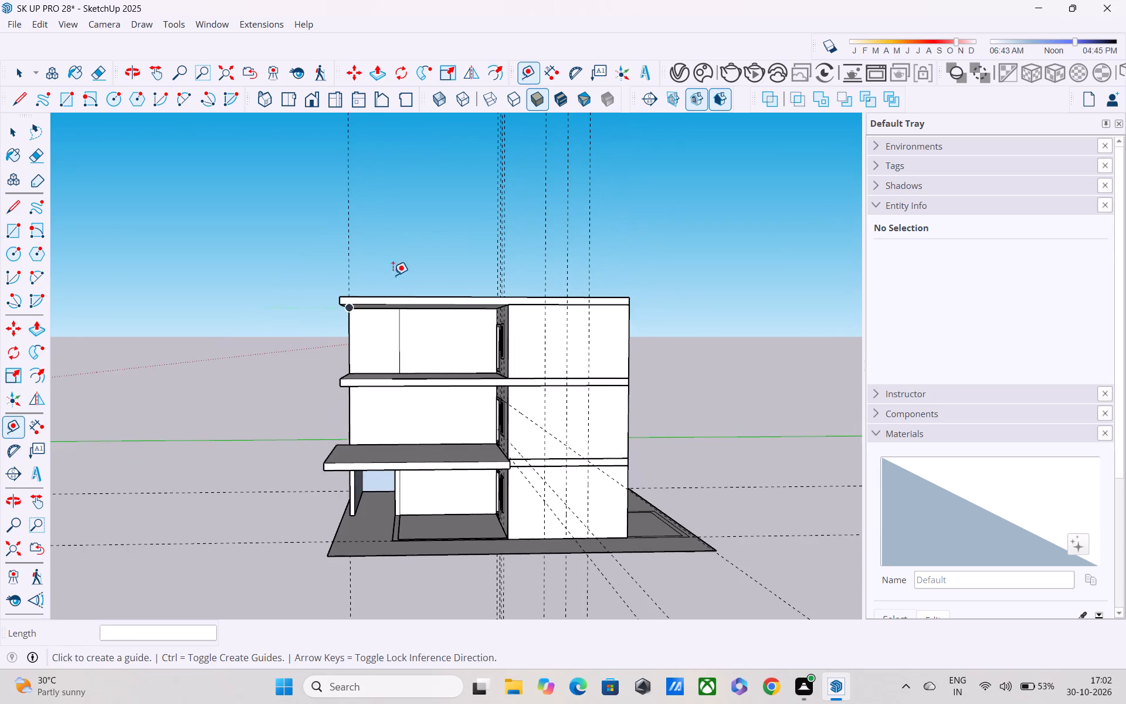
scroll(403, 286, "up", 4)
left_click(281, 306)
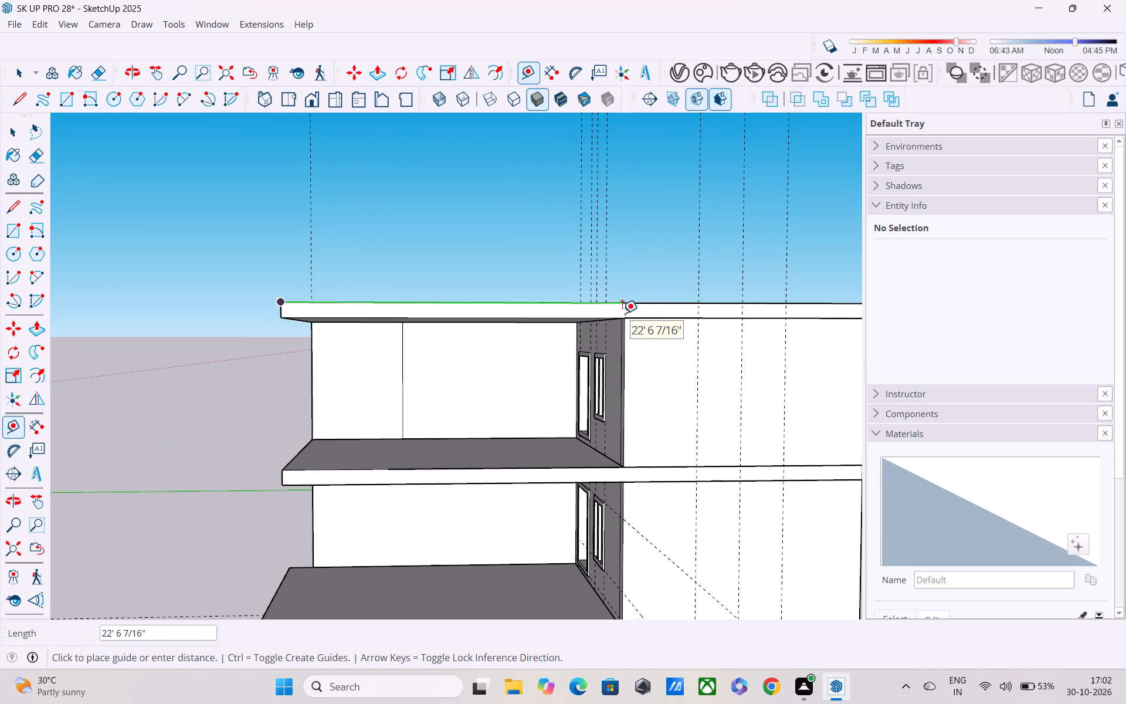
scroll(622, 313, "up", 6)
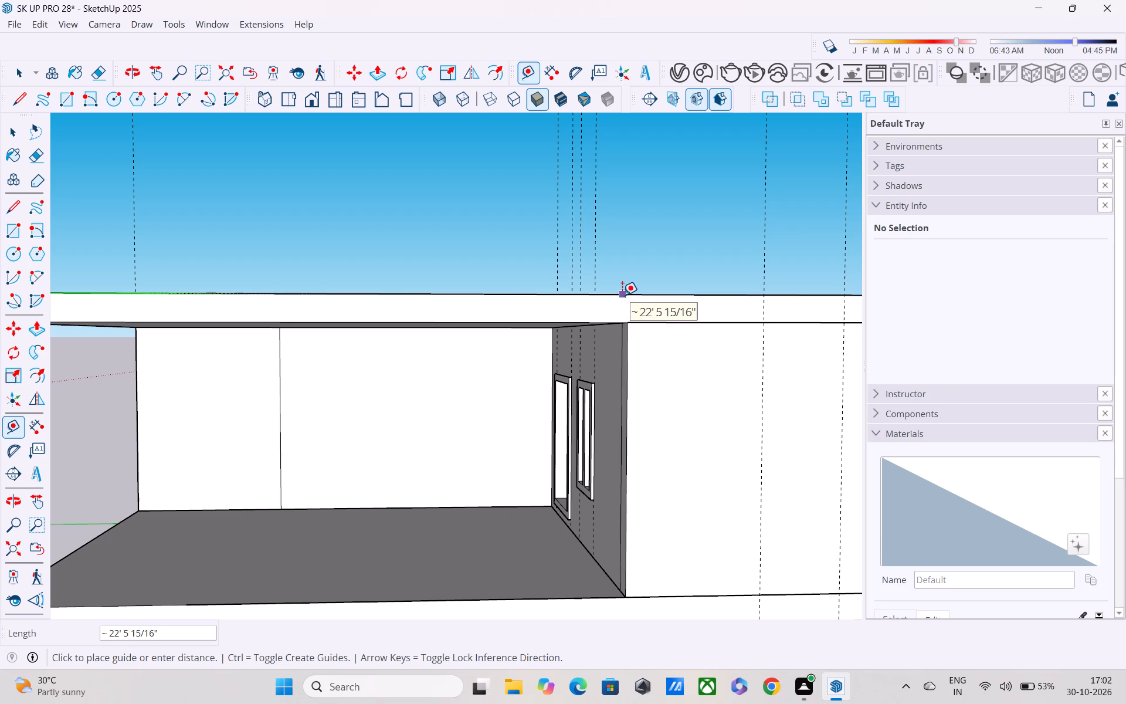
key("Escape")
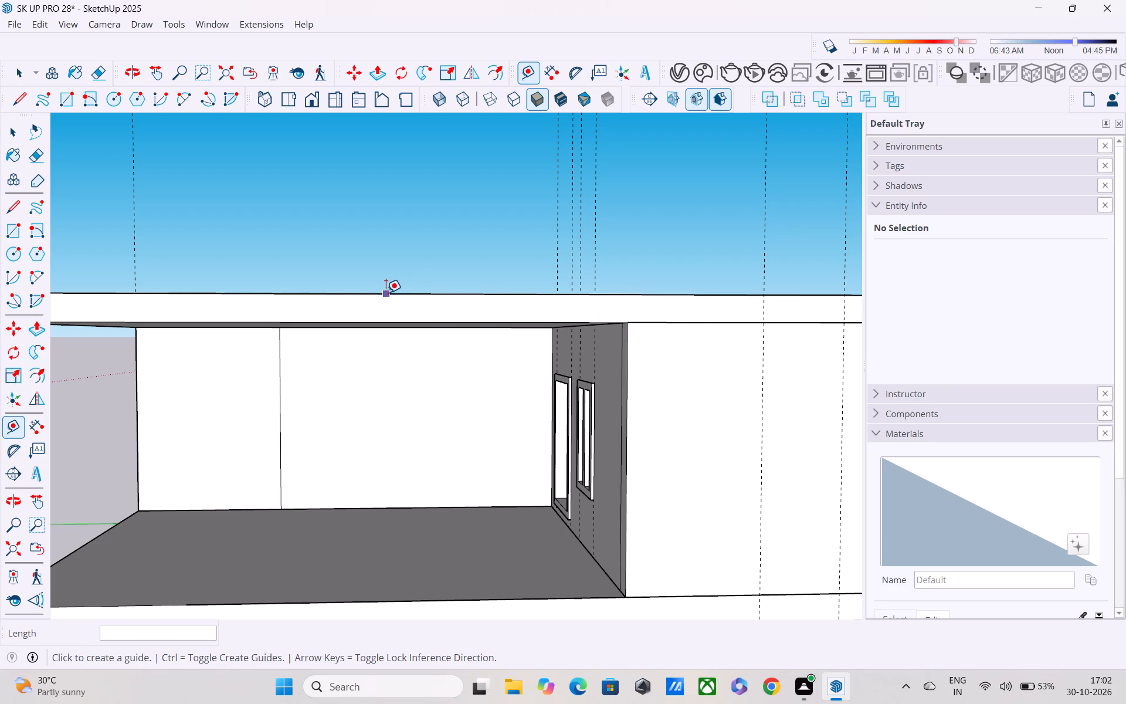
Place a second vertical guide on the roof slab's adjacent edge face, measured from its projecting corner to the recessed wall's outer corner.
middle_click_drag(382, 289, 632, 294, "shift")
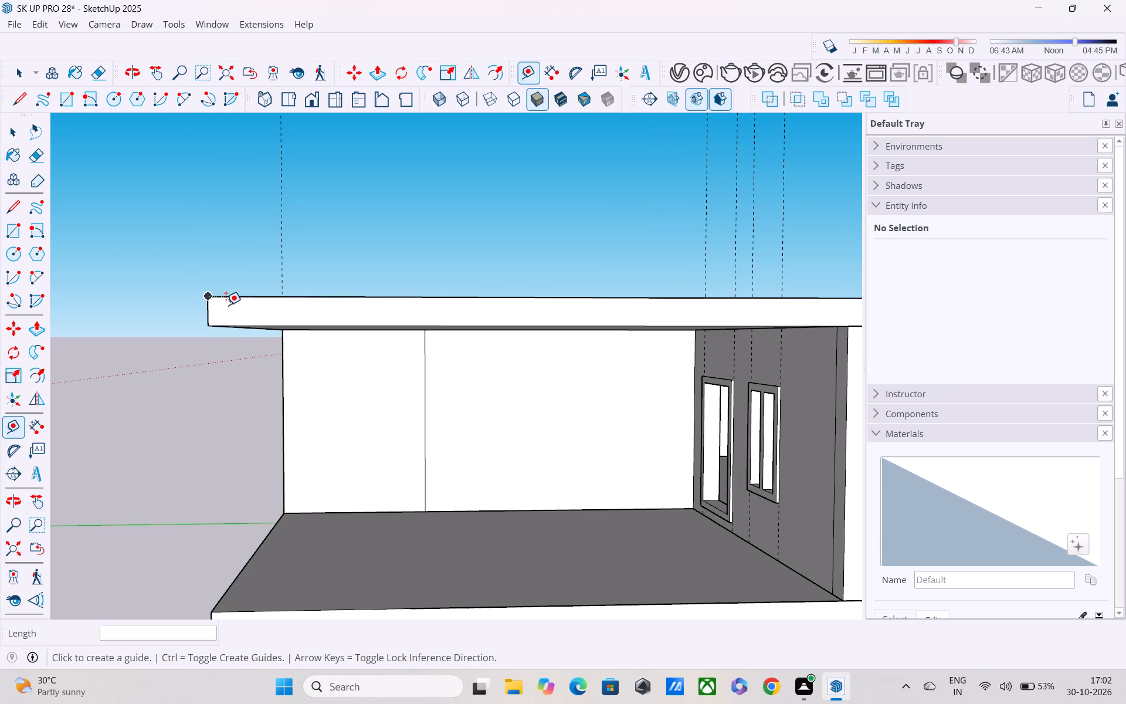
left_click(206, 311)
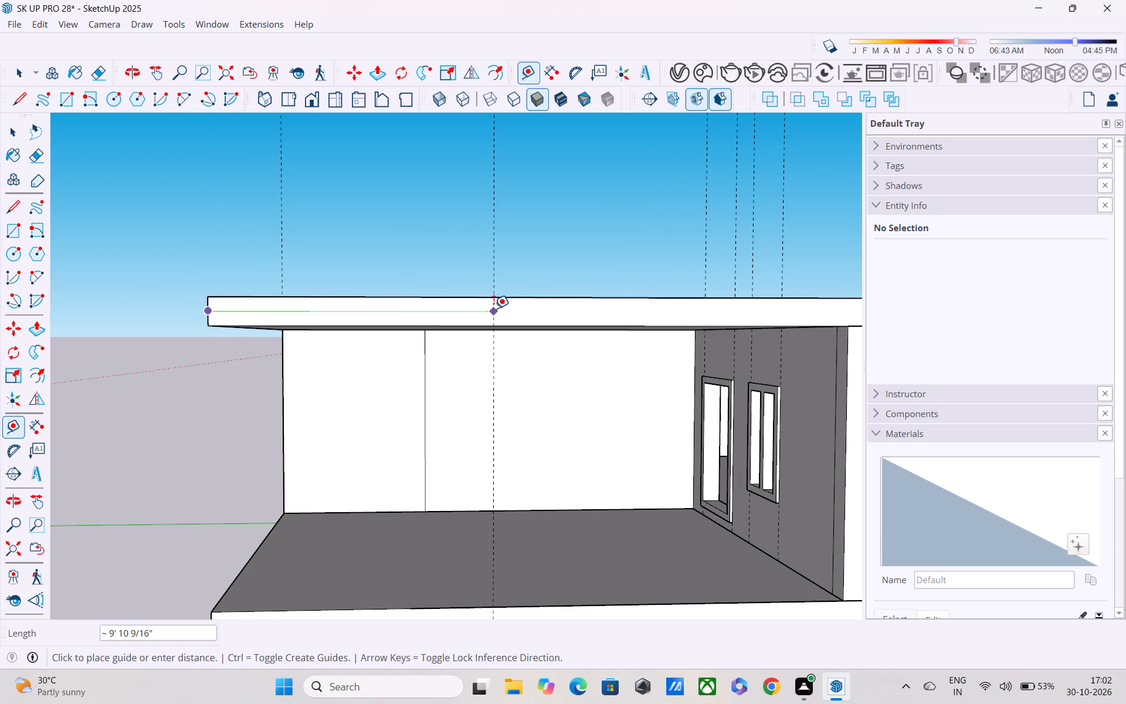
scroll(494, 309, "down", 4)
middle_click_drag(494, 309, 293, 307, "shift")
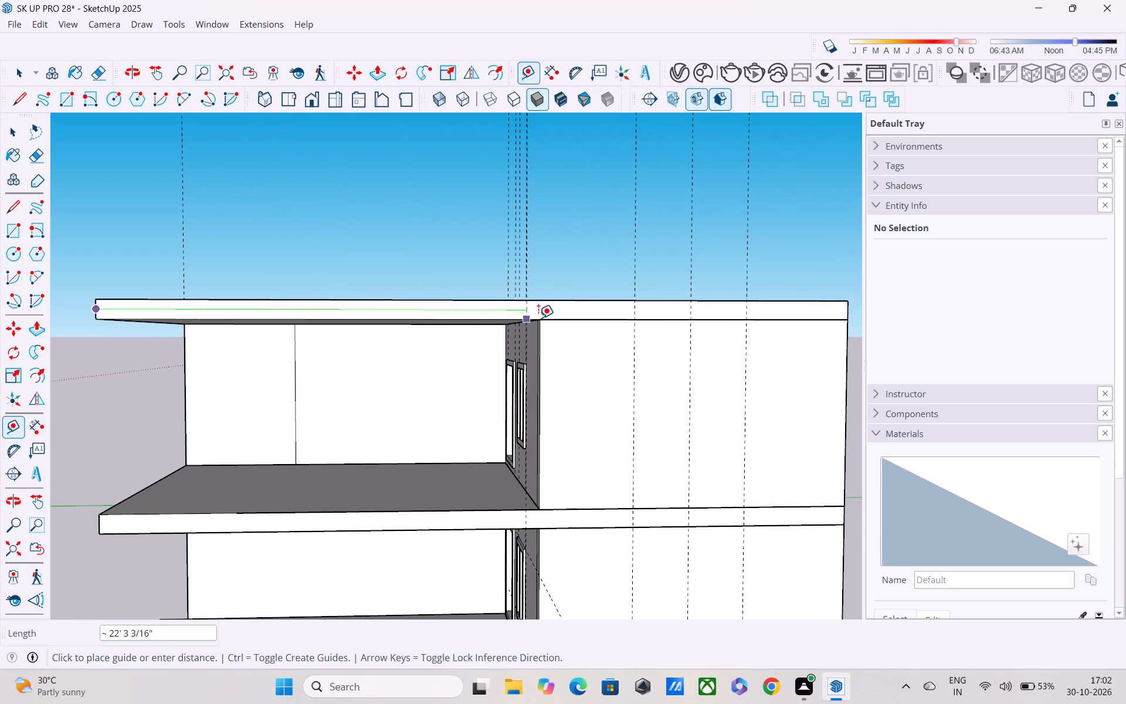
left_click(538, 319)
Open the roof slab group and draw a line across the slab's thickness at the guide above the blank wall's end.
scroll(512, 321, "down", 5)
scroll(512, 321, "up", 1)
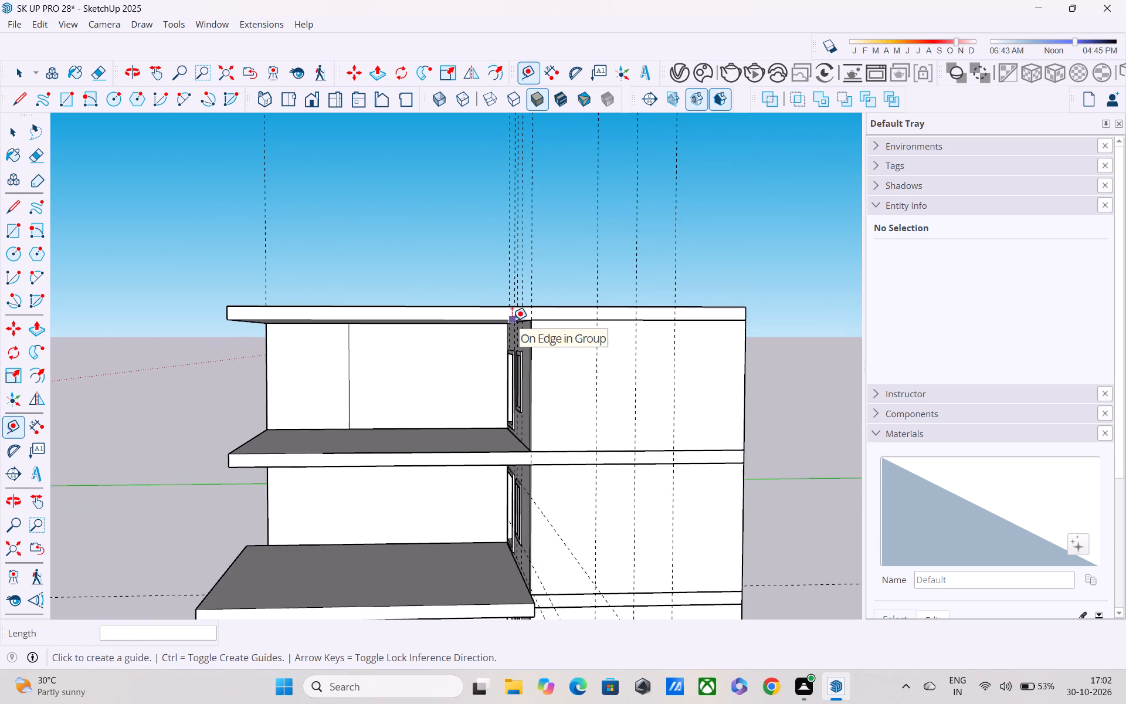
middle_click_drag(512, 321, 658, 341)
scroll(652, 340, "down", 5)
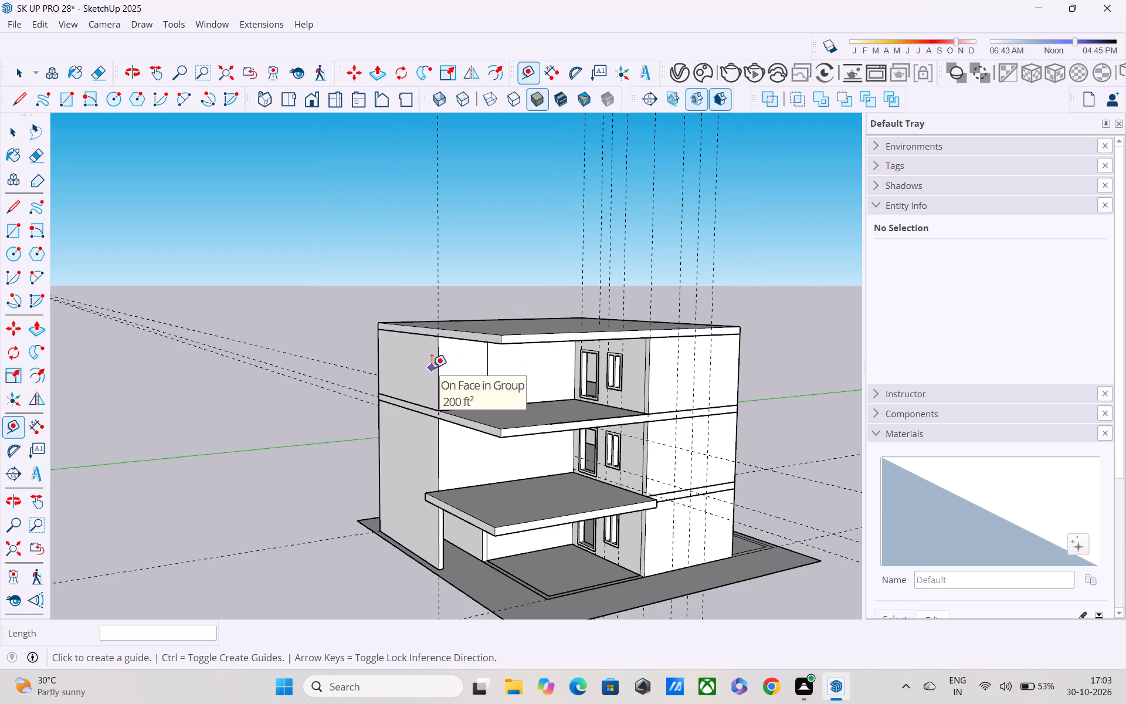
middle_click_drag(432, 368, 650, 448)
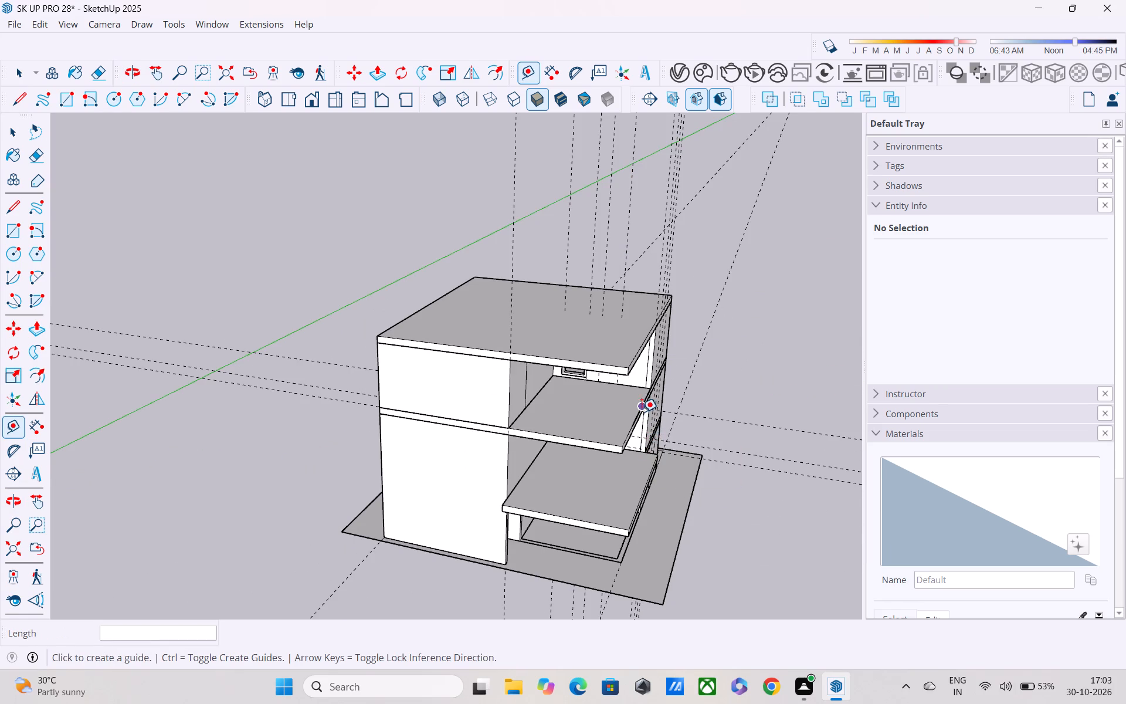
key("l")
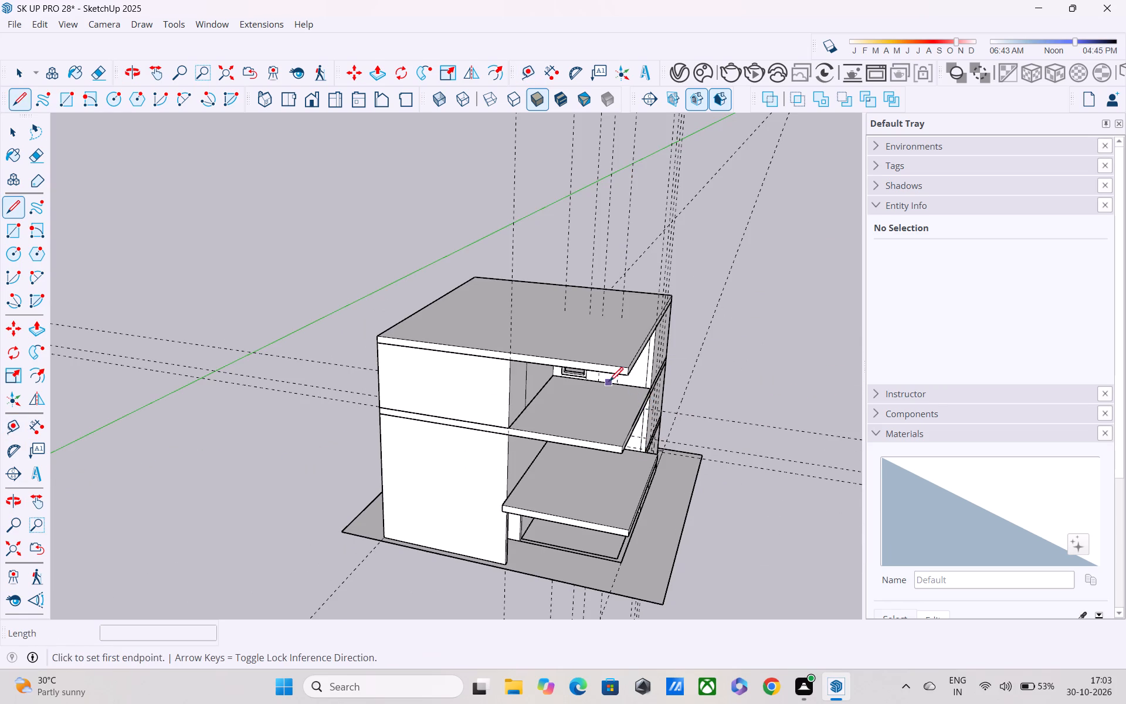
key("space")
double_click(577, 362)
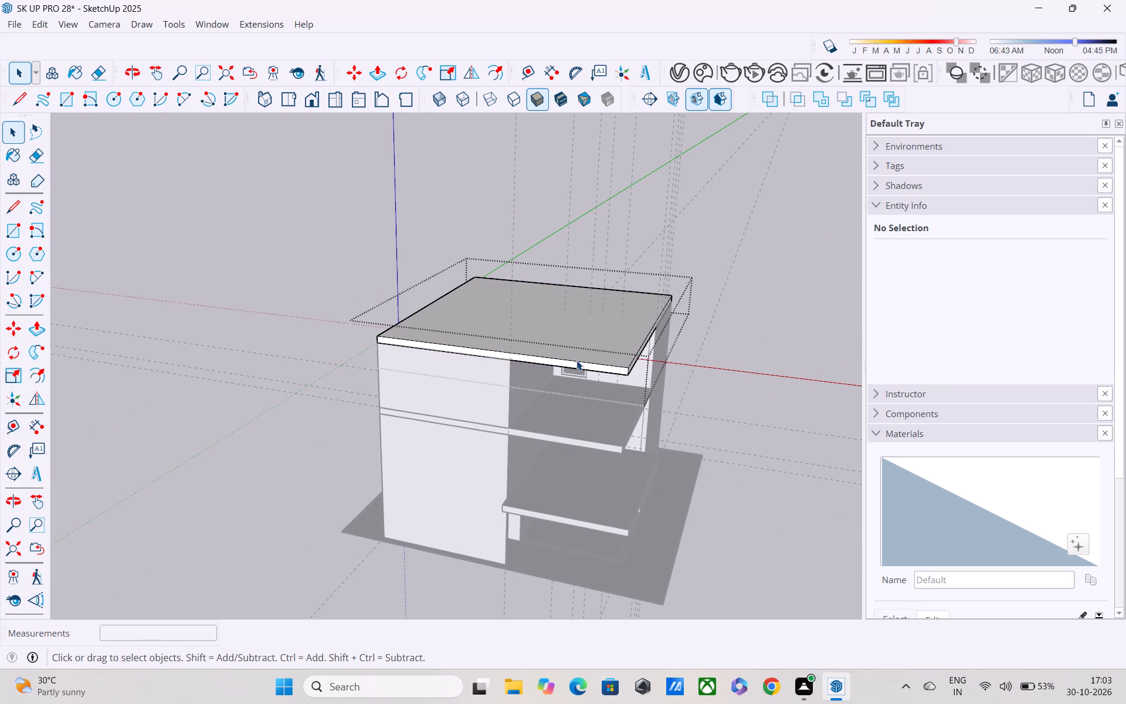
key("l")
scroll(543, 336, "up", 5)
middle_click_drag(517, 357, 493, 294)
scroll(503, 342, "up", 1)
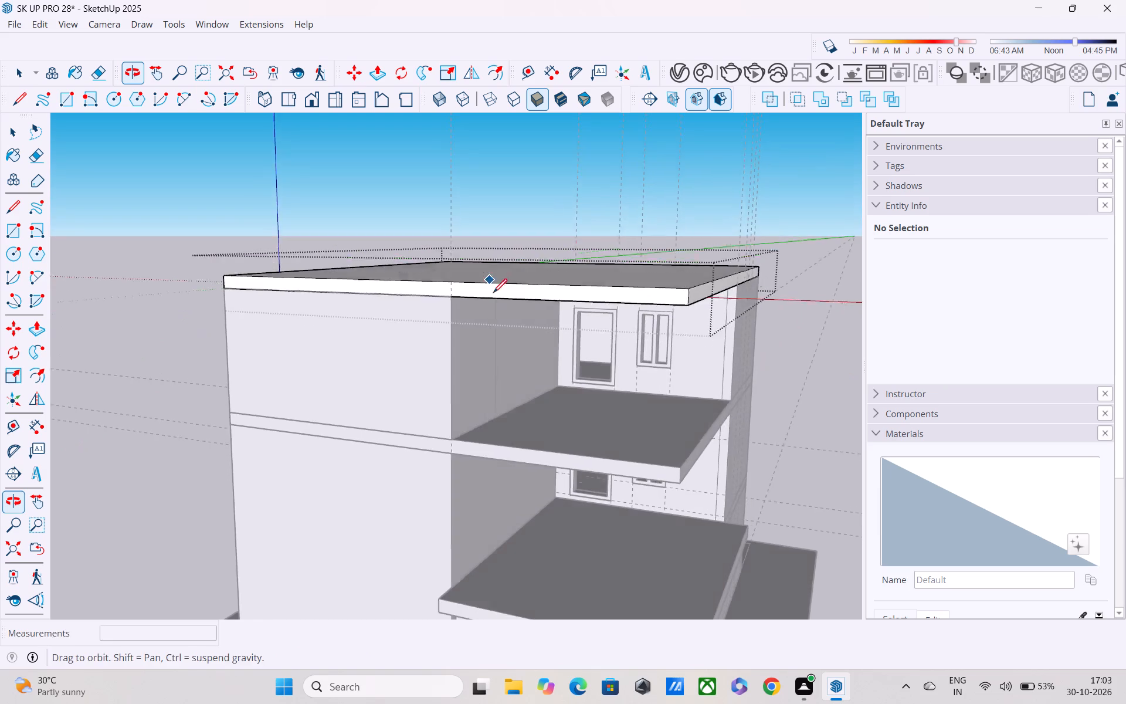
scroll(481, 297, "up", 6)
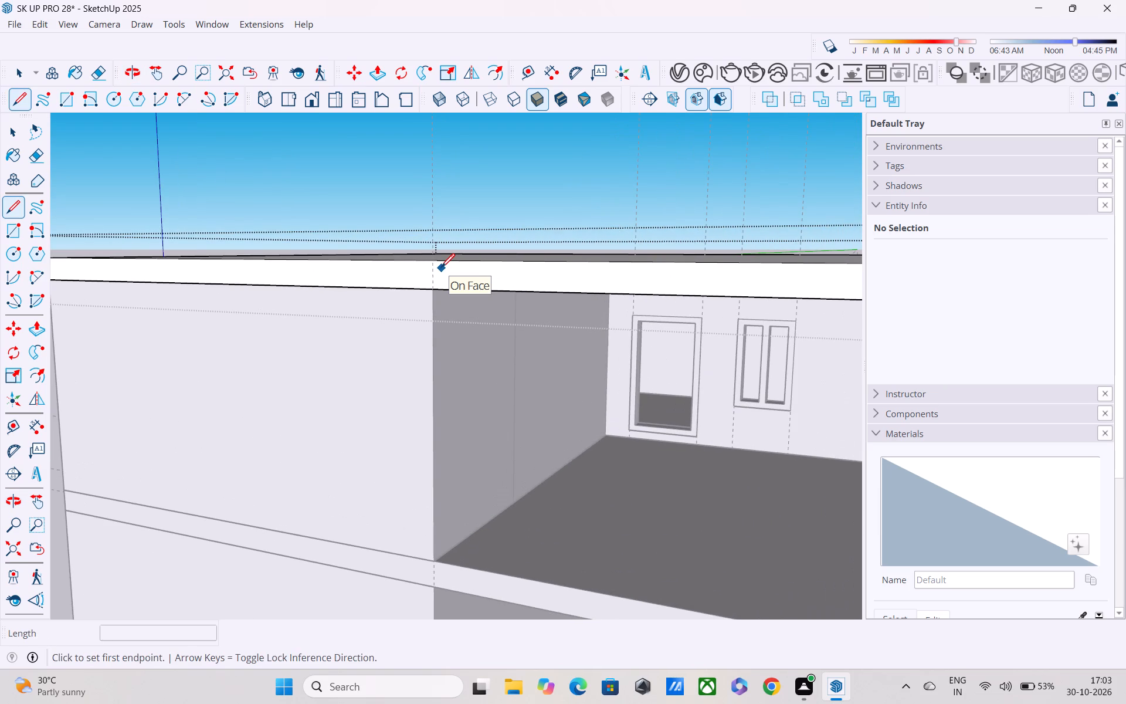
middle_click_drag(441, 269, 449, 269)
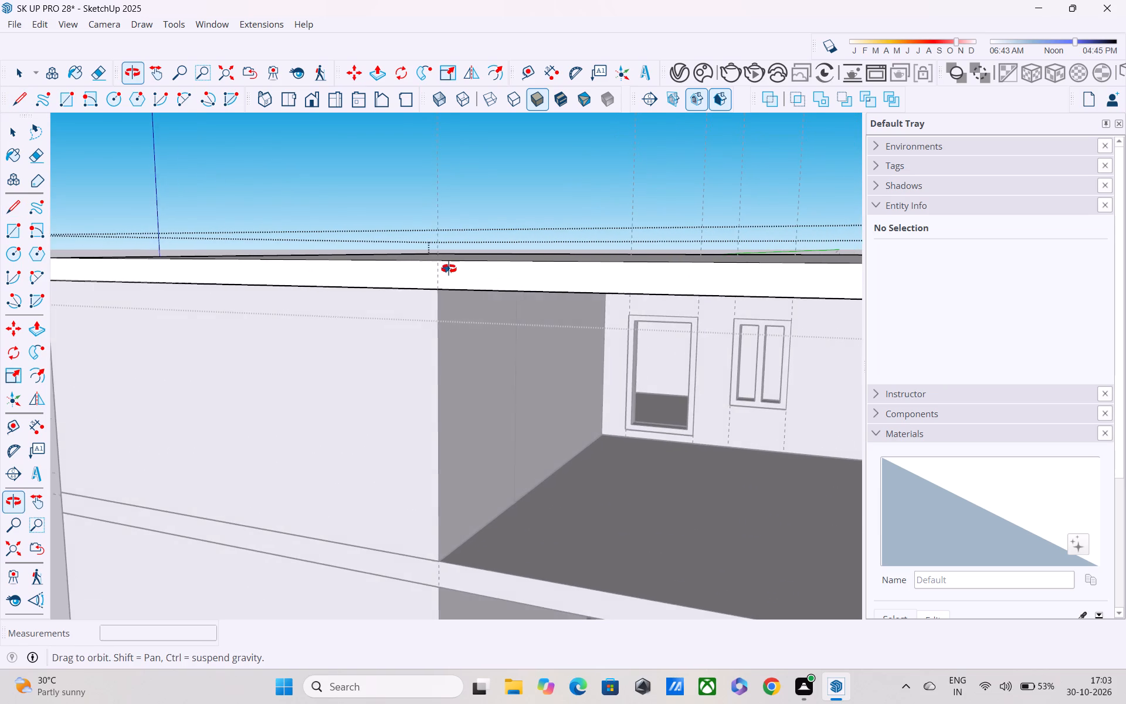
middle_click_drag(449, 269, 494, 274)
left_click(478, 263)
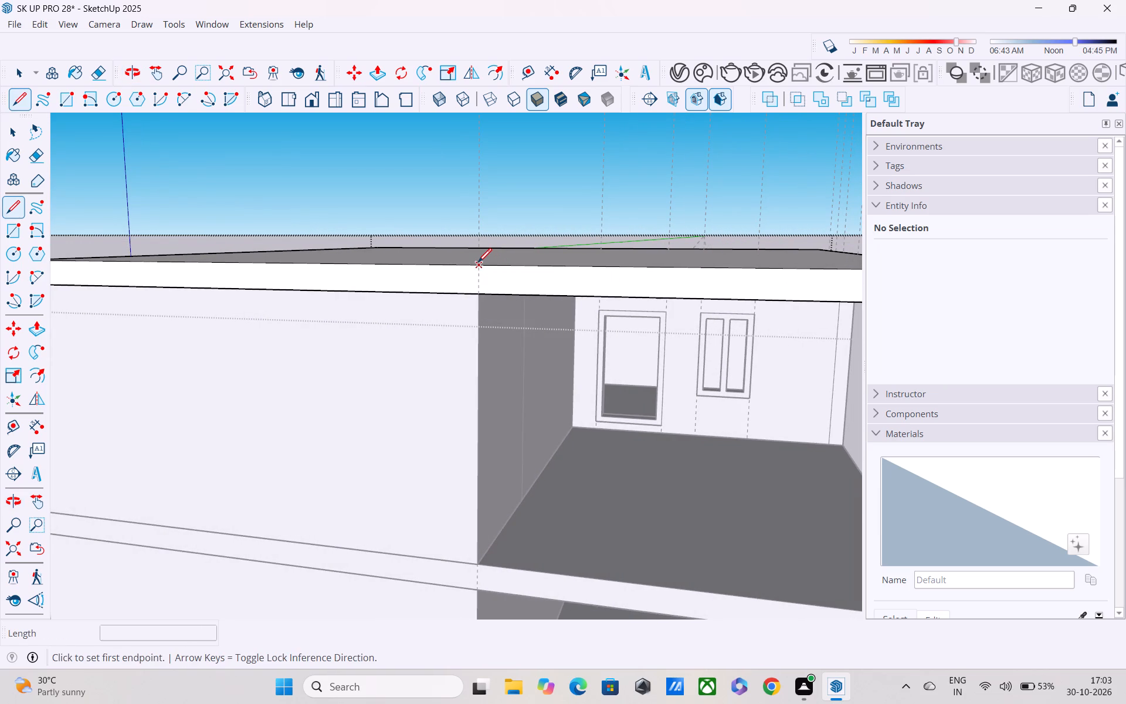
left_click(480, 297)
middle_click_drag(618, 291, 551, 291)
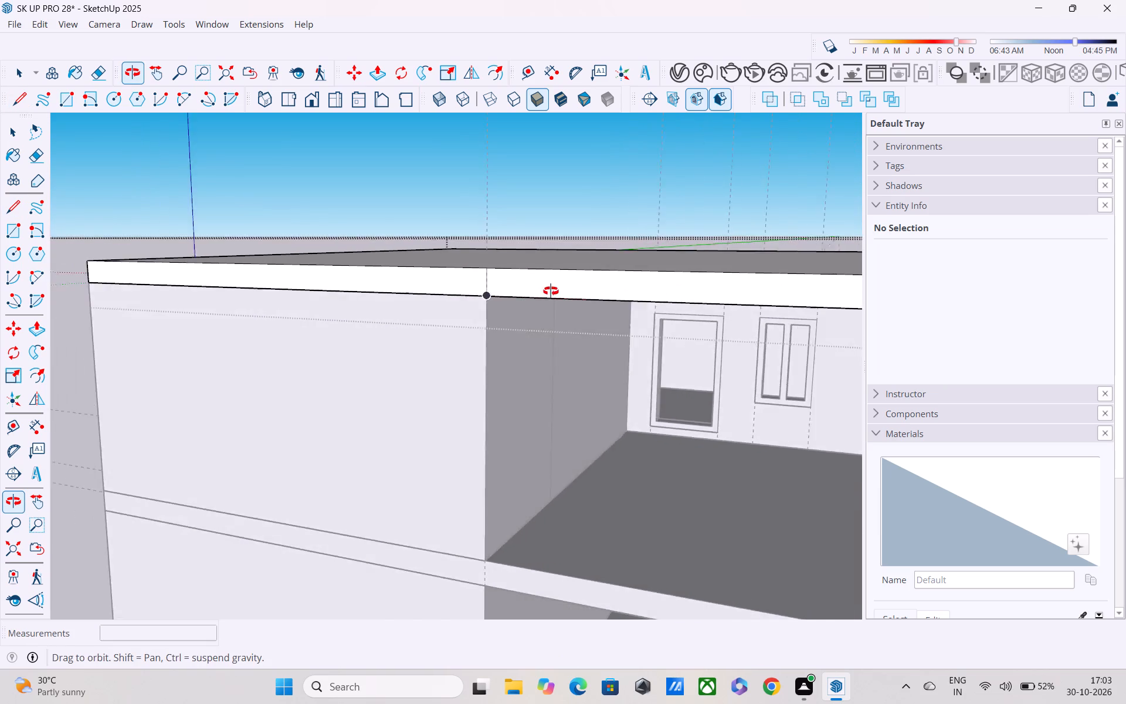
Draw a line across the roof slab's thickness at the second guide, above the recessed wall's outer corner.
middle_click_drag(551, 291, 193, 295)
scroll(193, 295, "down", 12)
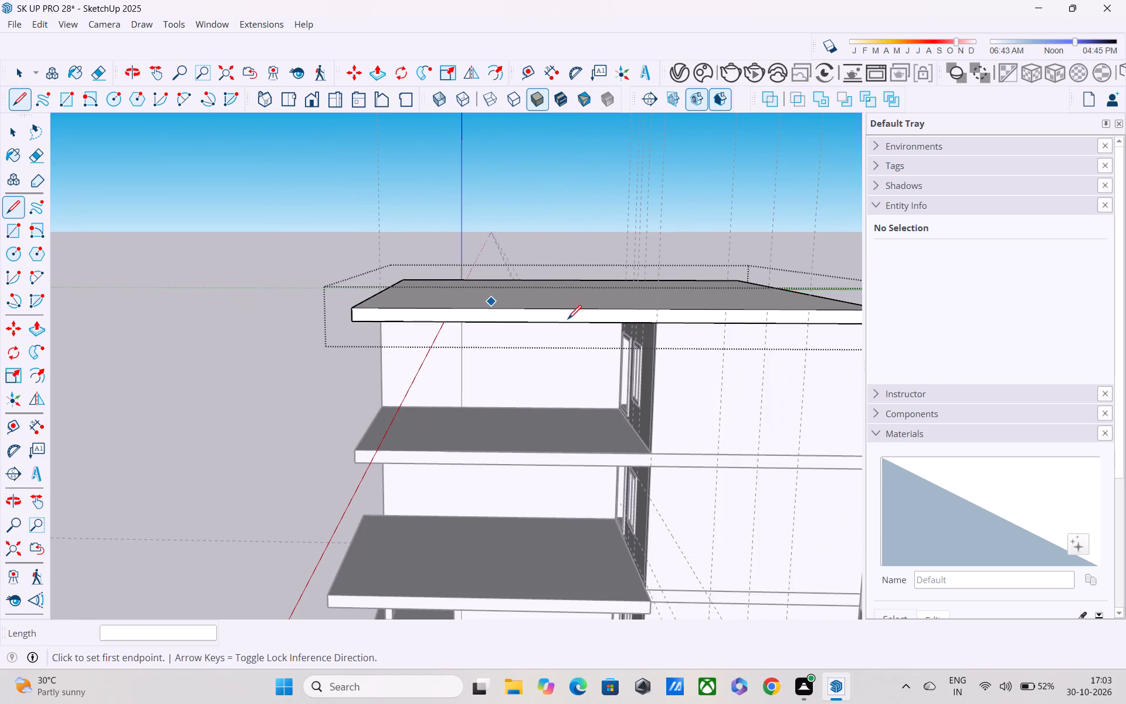
left_click(656, 313)
left_click(655, 326)
Outline the rectangle over the terrace on the roof slab's top face with lines about 22' 8" and 15' 9" long, linking the two edge marks.
middle_click_drag(514, 323, 779, 391)
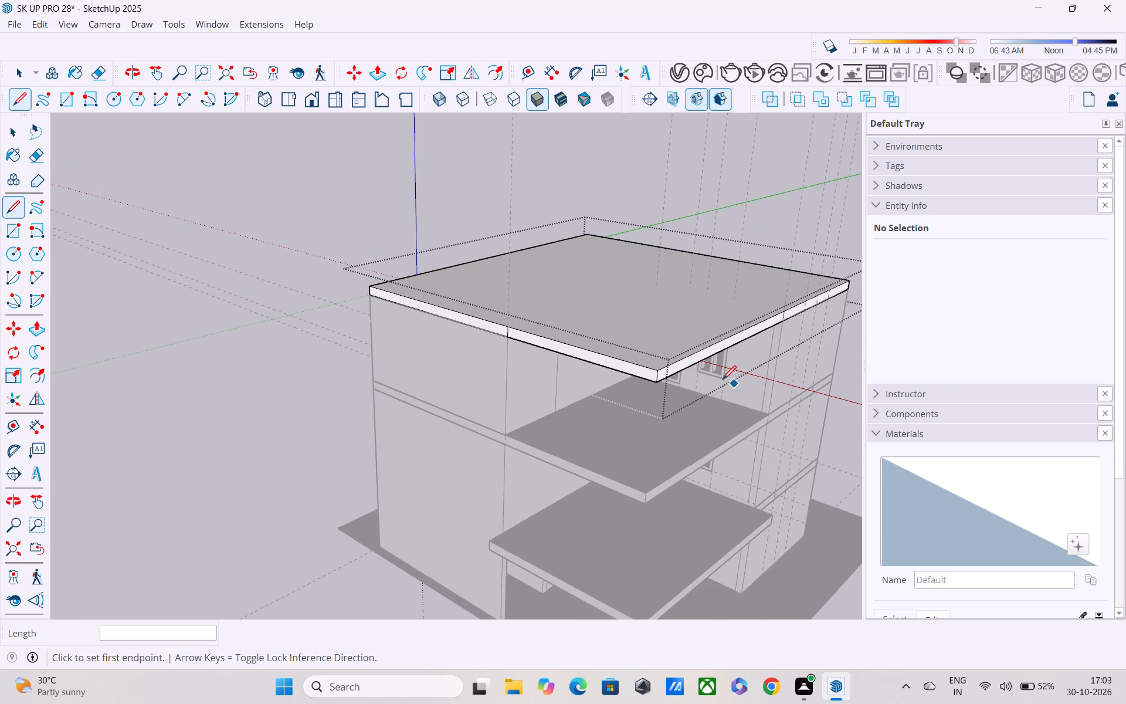
key("p")
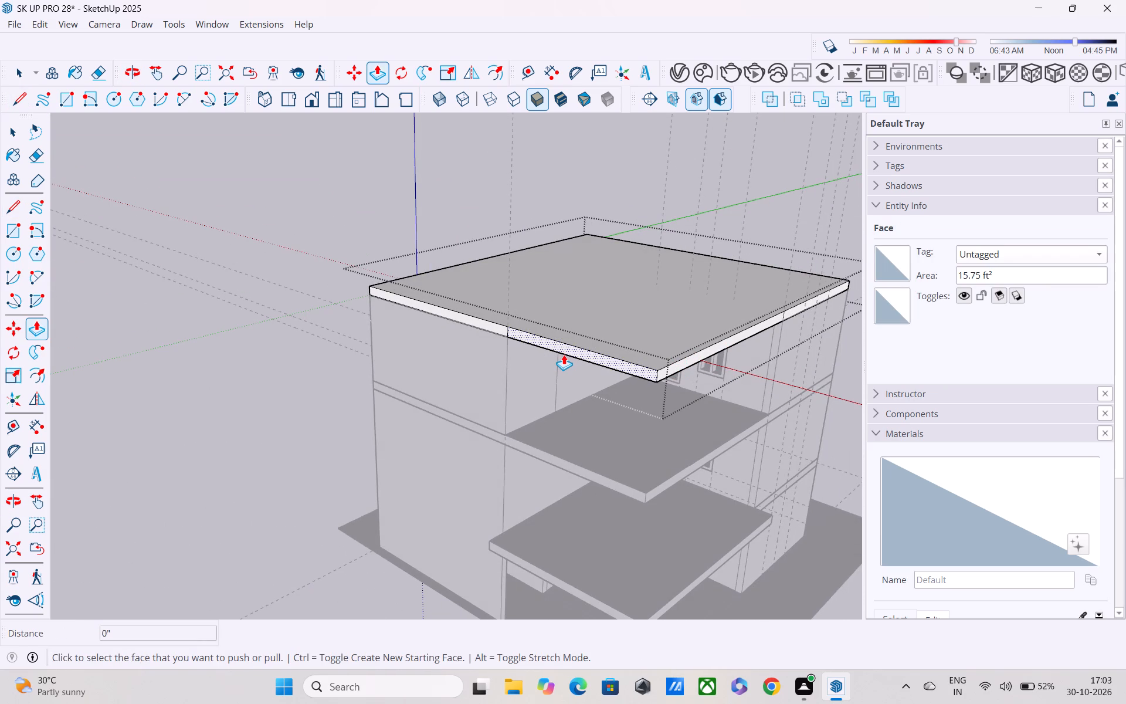
key("space")
middle_click_drag(543, 338, 633, 323)
key("l")
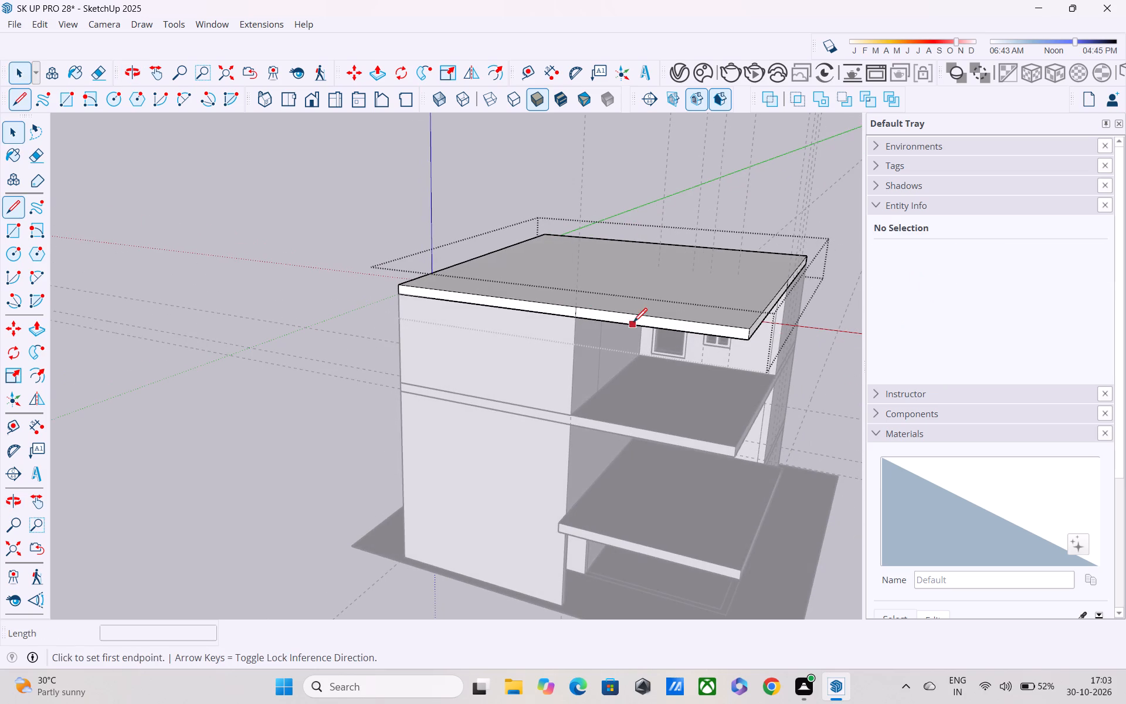
scroll(512, 302, "up", 4)
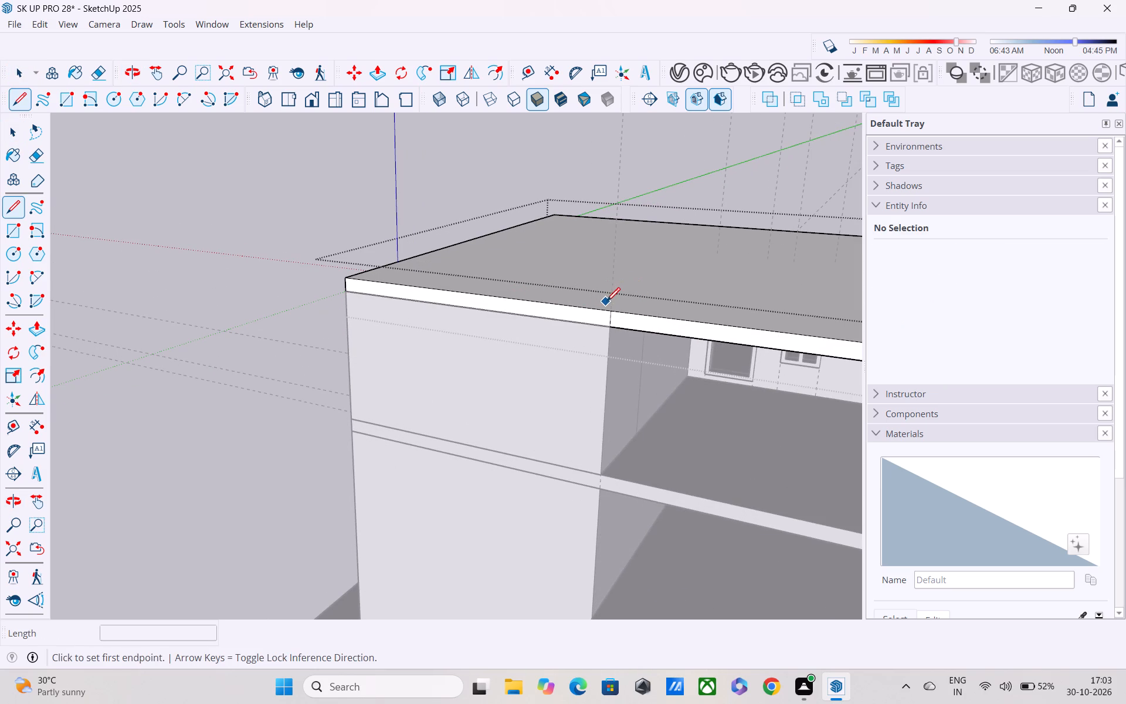
left_click(609, 310)
middle_click_drag(717, 270, 467, 278)
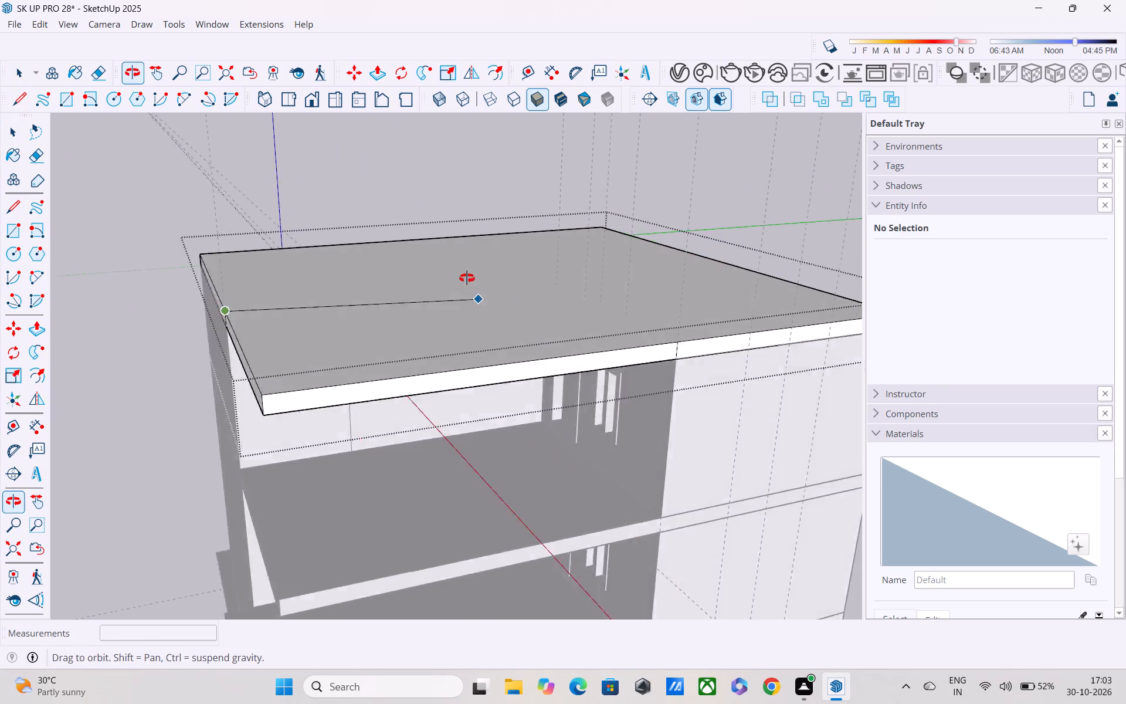
middle_click_drag(467, 278, 466, 278)
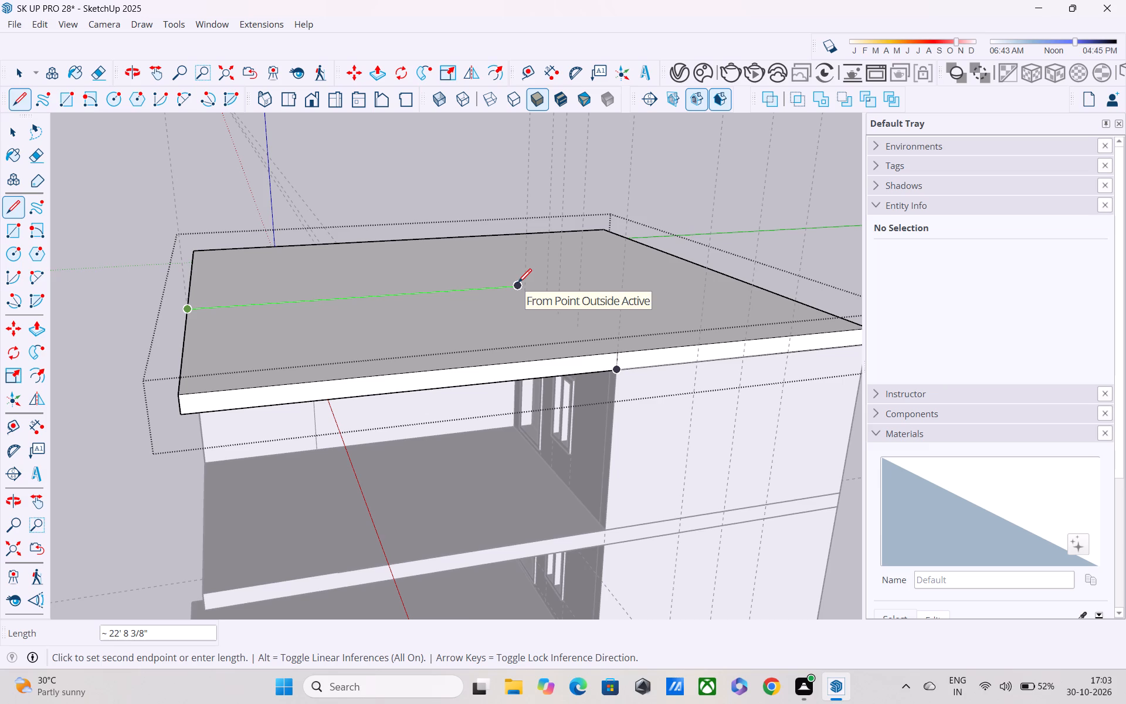
left_click(518, 283)
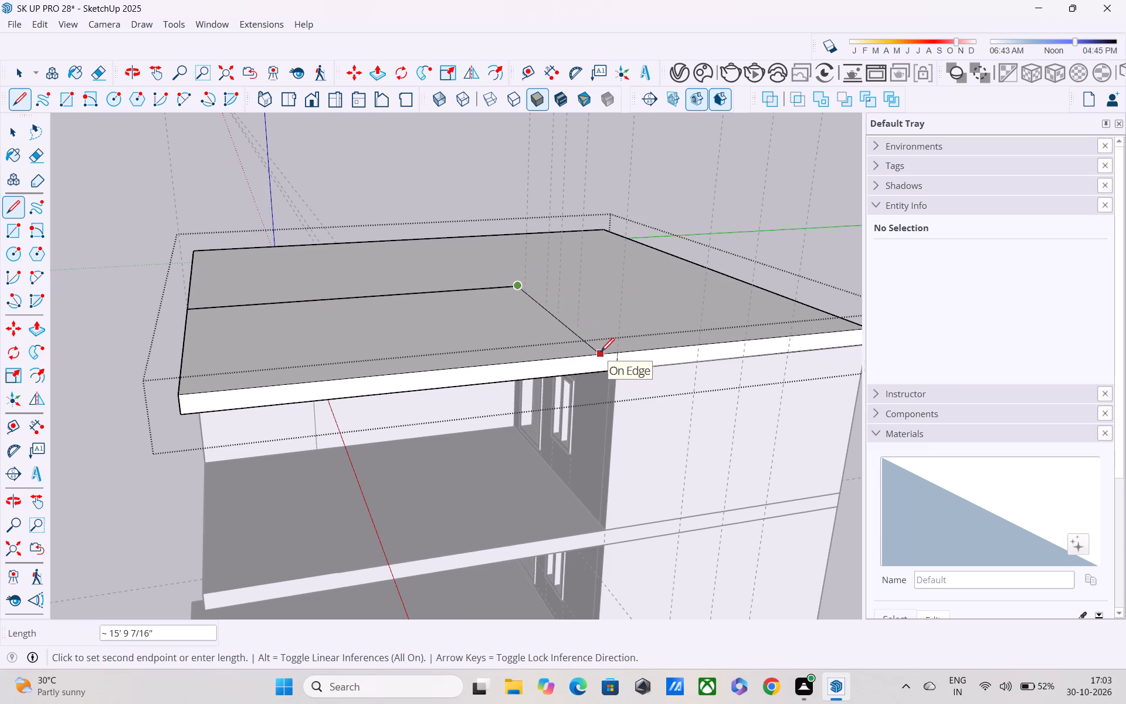
left_click(613, 348)
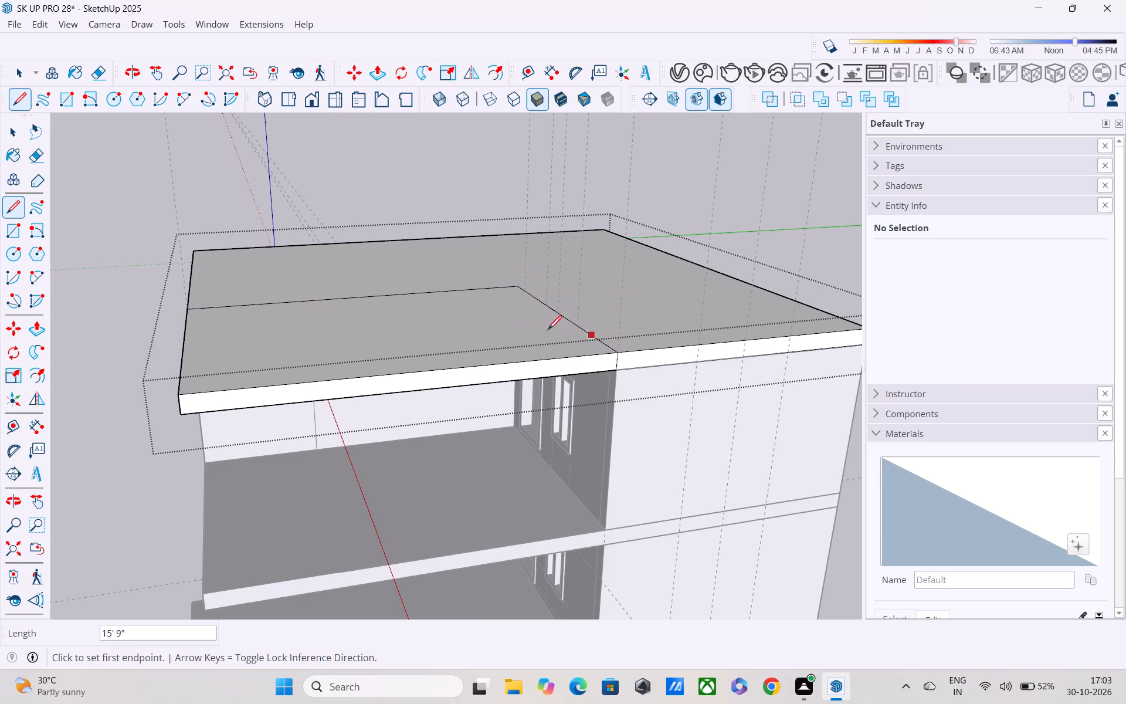
Push the outlined rectangle down through the roof slab's full thickness to cut away the part over the terrace, and close the group.
middle_click_drag(441, 324, 705, 316)
scroll(706, 315, "down", 5)
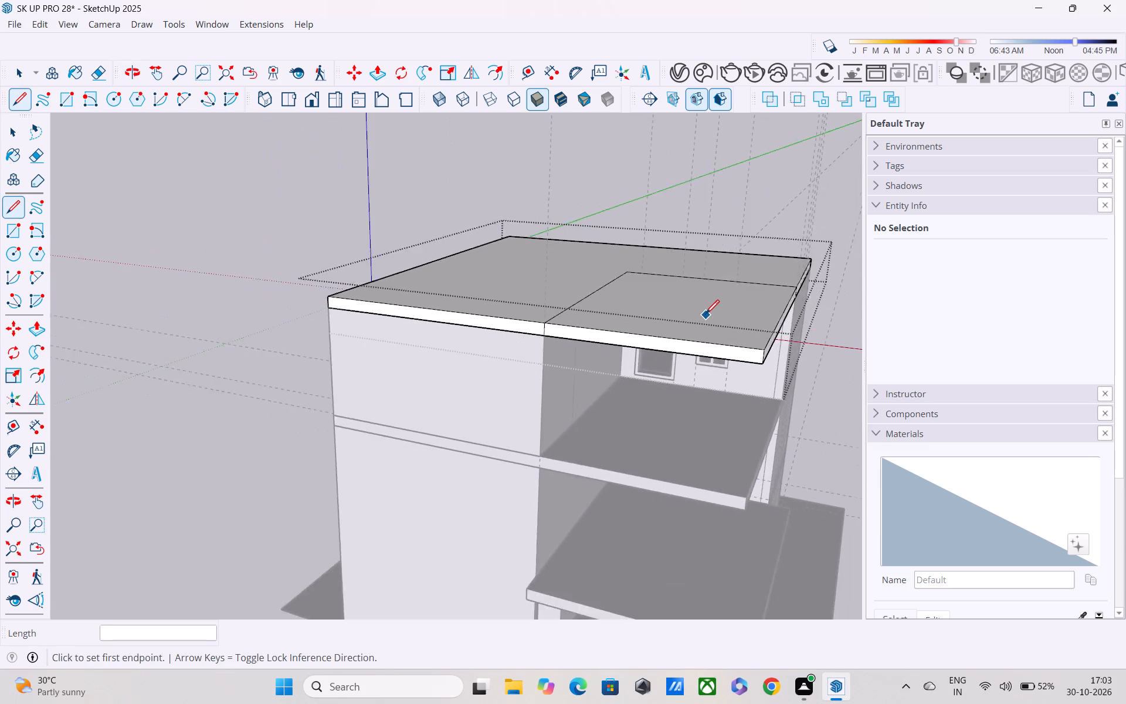
scroll(706, 315, "down", 3)
key("p")
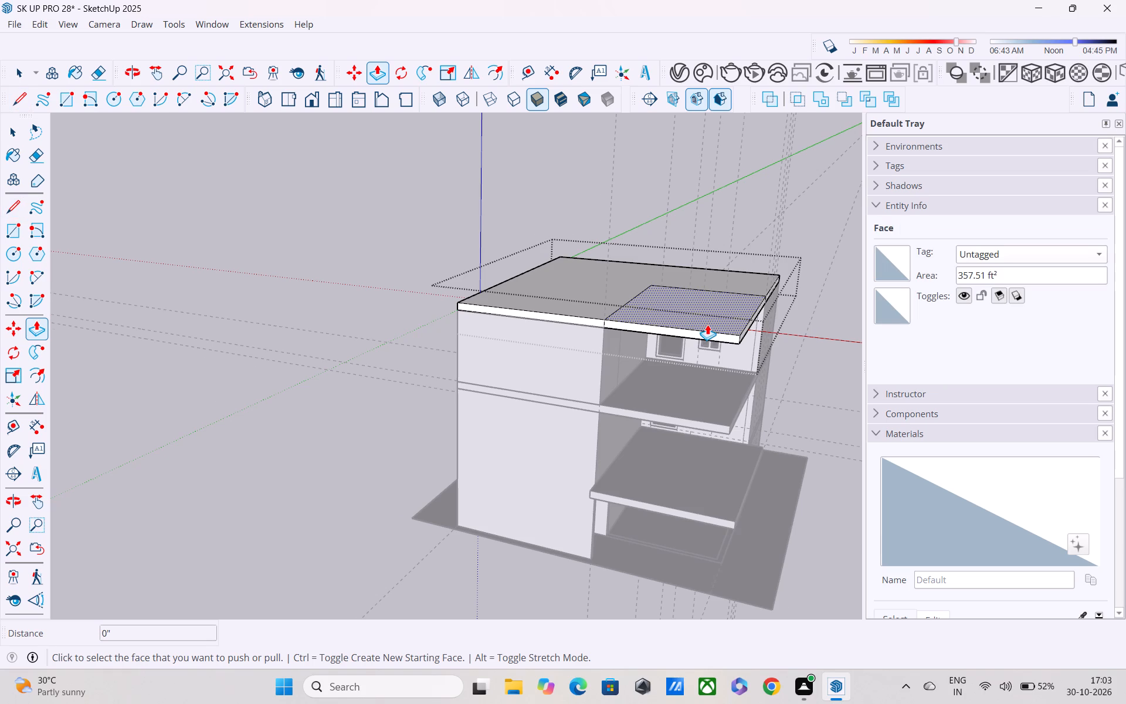
scroll(707, 324, "up", 3)
left_click_drag(703, 319, 704, 336)
middle_click_drag(697, 333, 688, 278)
scroll(688, 276, "up", 5)
middle_click_drag(683, 275, 615, 228)
scroll(612, 228, "up", 1)
scroll(611, 229, "down", 12)
key("space")
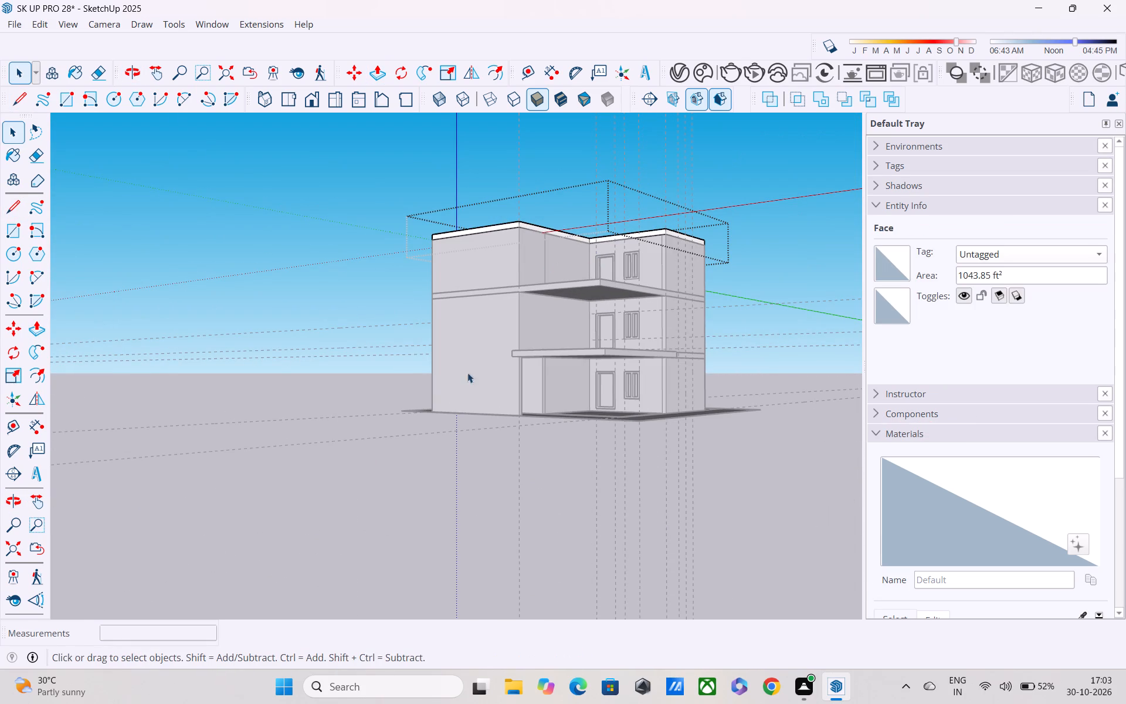
left_click(323, 439)
Examine the cut roof slab, the projecting slabs and the blank front wall from several angles.
scroll(320, 412, "down", 3)
middle_click_drag(342, 382, 388, 432)
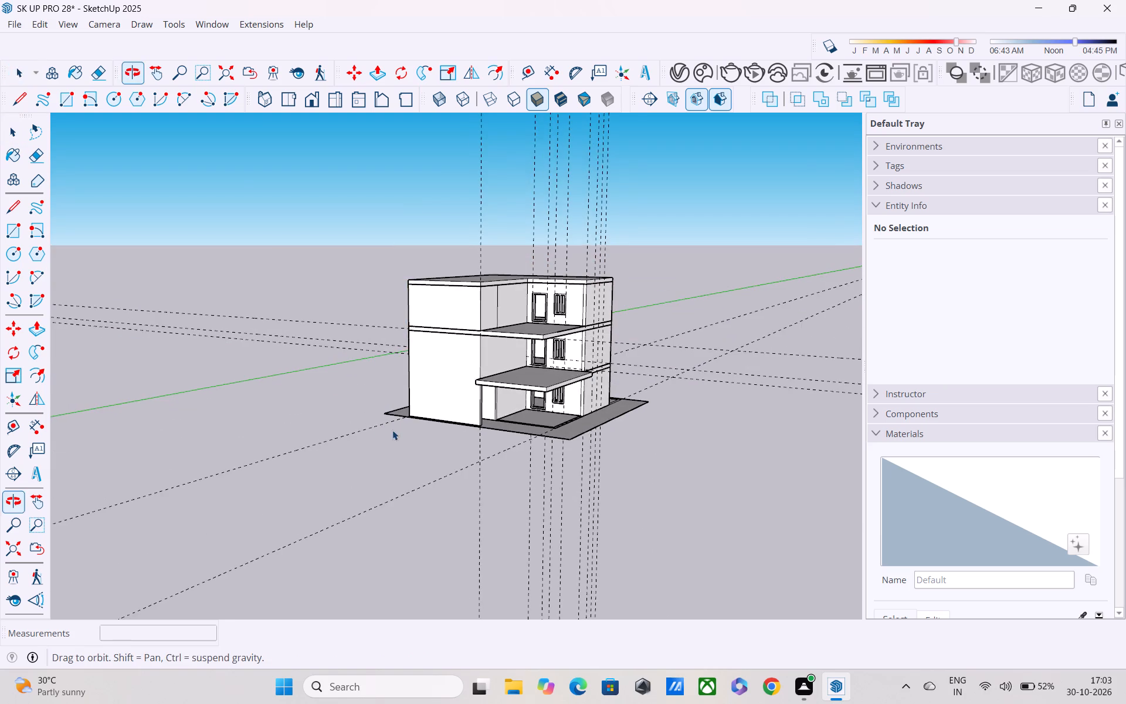
scroll(400, 414, "up", 2)
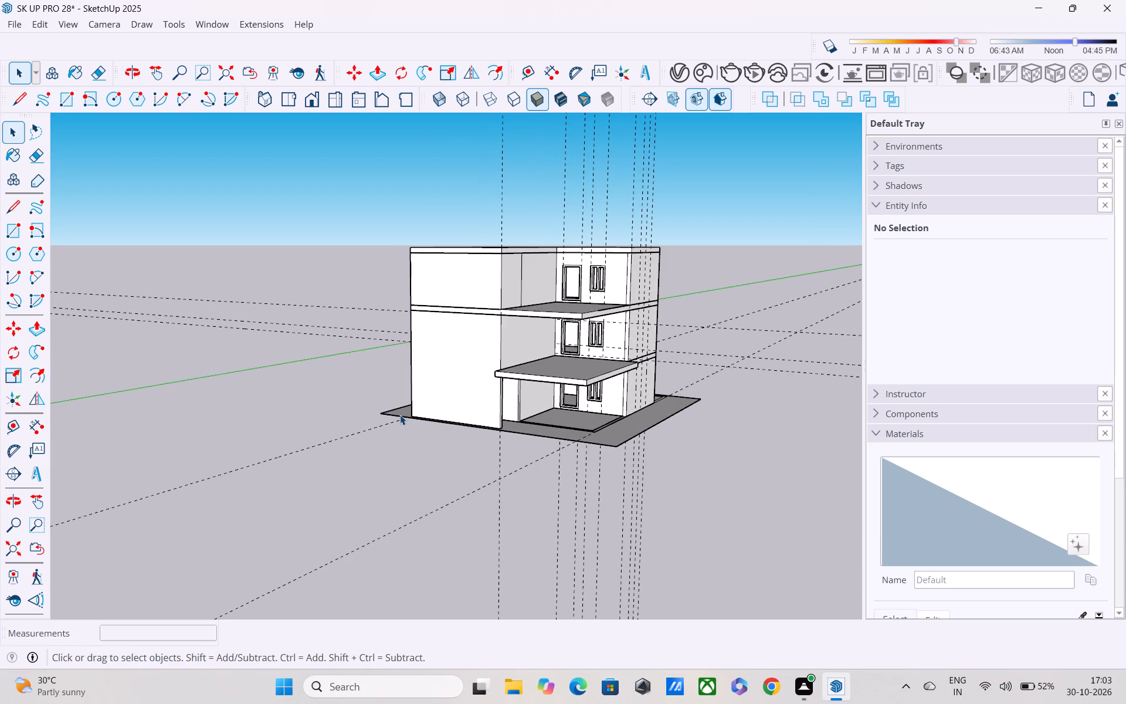
scroll(400, 415, "down", 4)
scroll(382, 382, "up", 2)
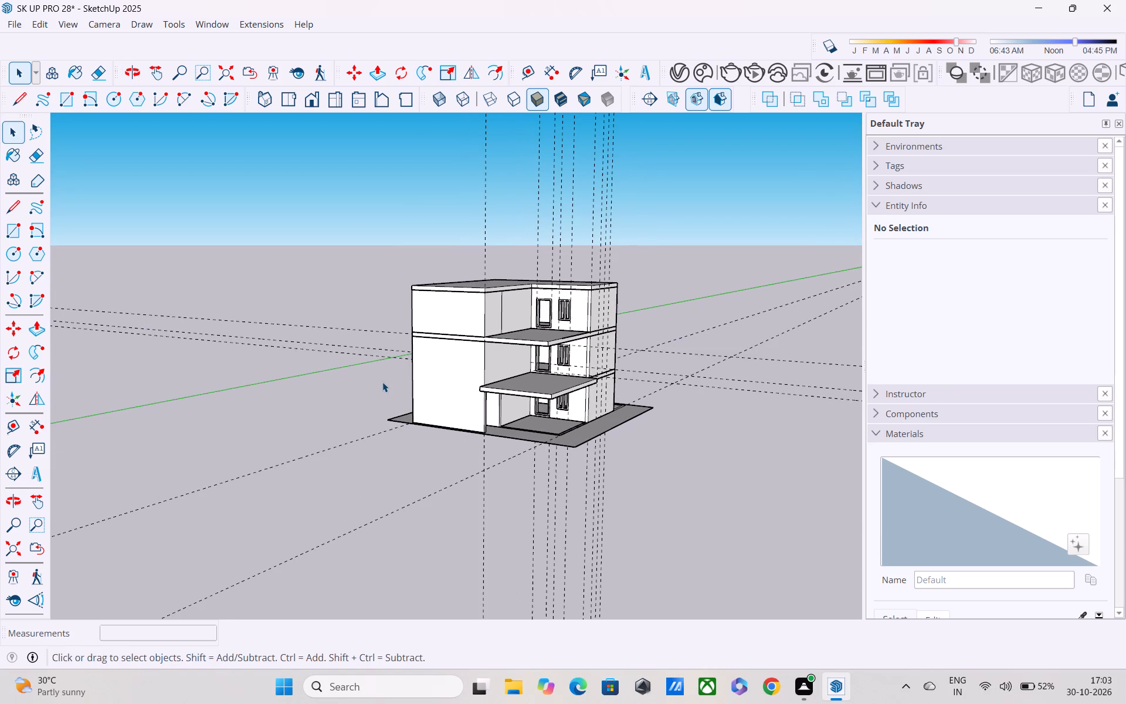
middle_click_drag(382, 381, 195, 408, "shift")
scroll(216, 382, "up", 6)
middle_click_drag(218, 381, 491, 352)
scroll(491, 352, "up", 4)
middle_click_drag(491, 352, 459, 290)
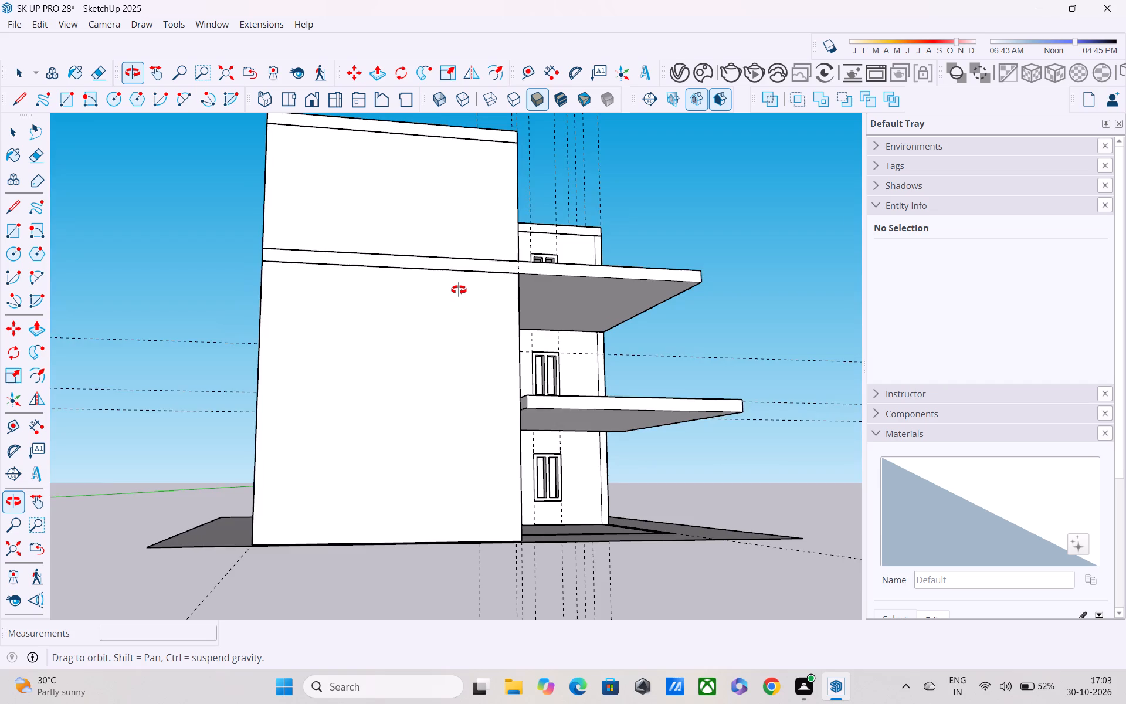
middle_click_drag(459, 290, 401, 287)
middle_click_drag(402, 283, 406, 253, "shift")
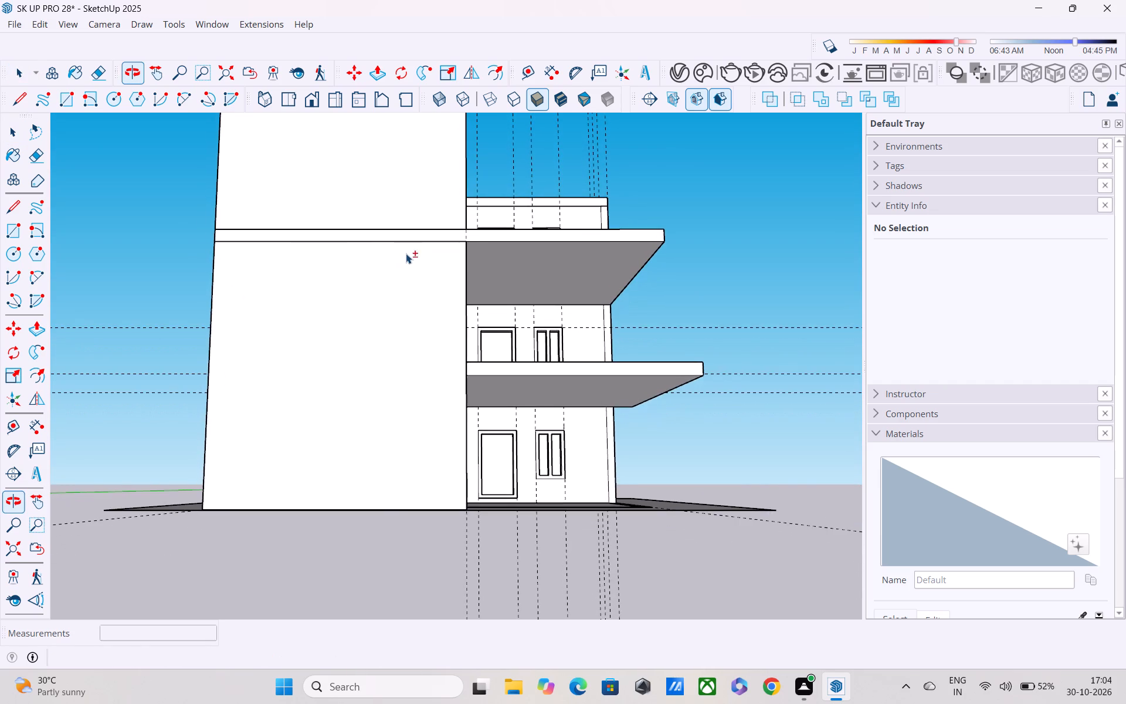
scroll(406, 257, "down", 2)
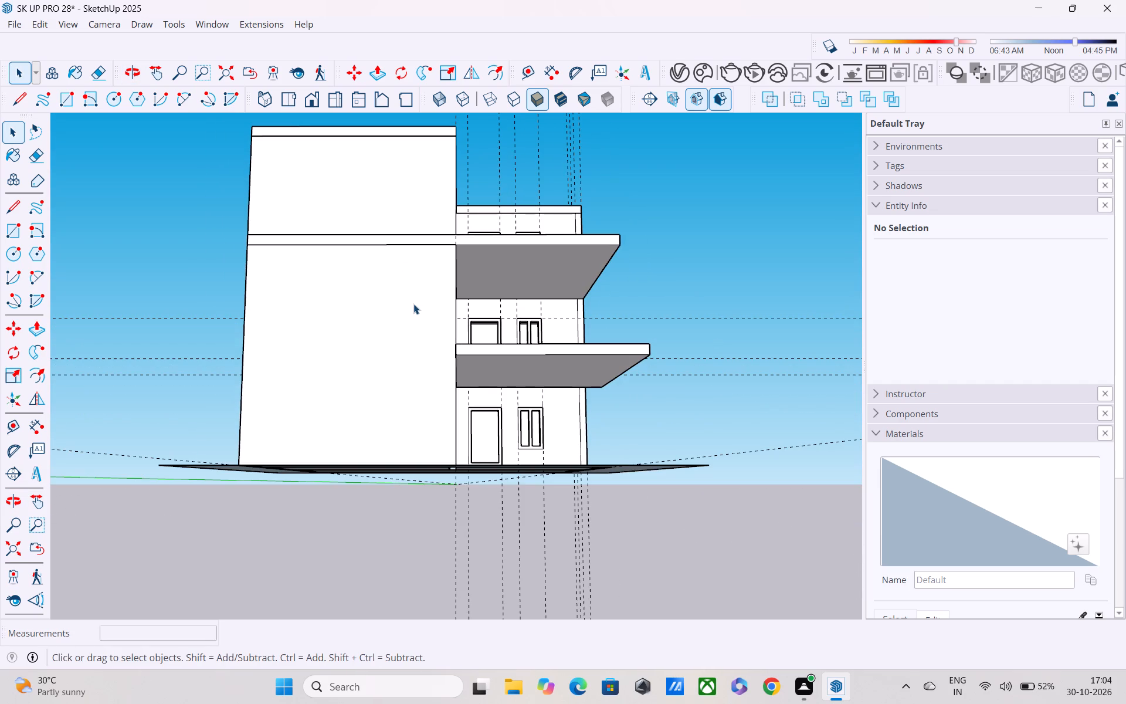
scroll(413, 304, "up", 1)
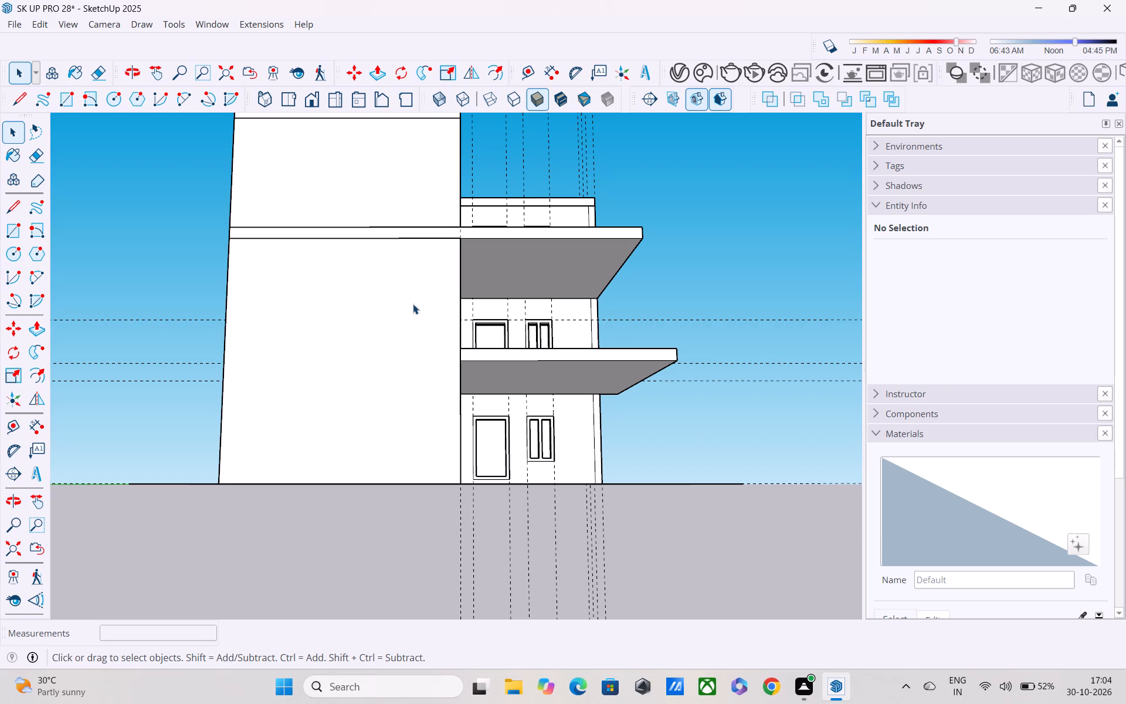
scroll(413, 304, "down", 3)
middle_click_drag(411, 288, 404, 353, "shift")
scroll(408, 316, "up", 1)
middle_click_drag(408, 316, 362, 400)
scroll(385, 309, "up", 5)
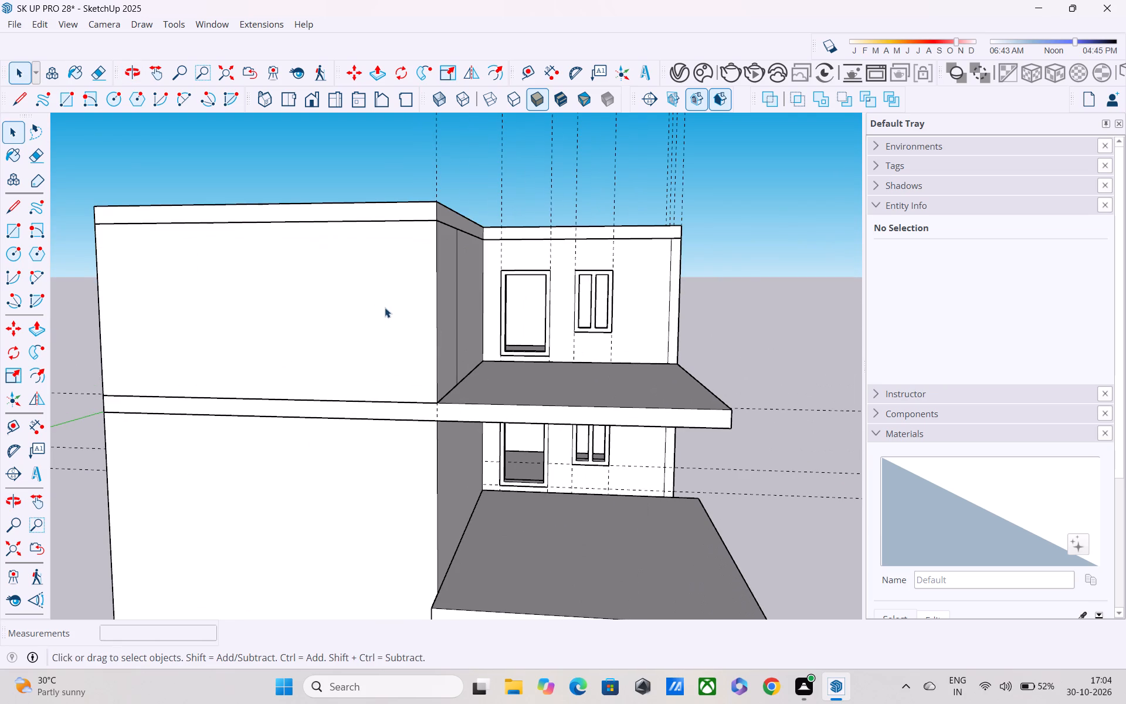
Place a vertical guide on the blank third-level wall, 3' in from its outer edge.
key("t")
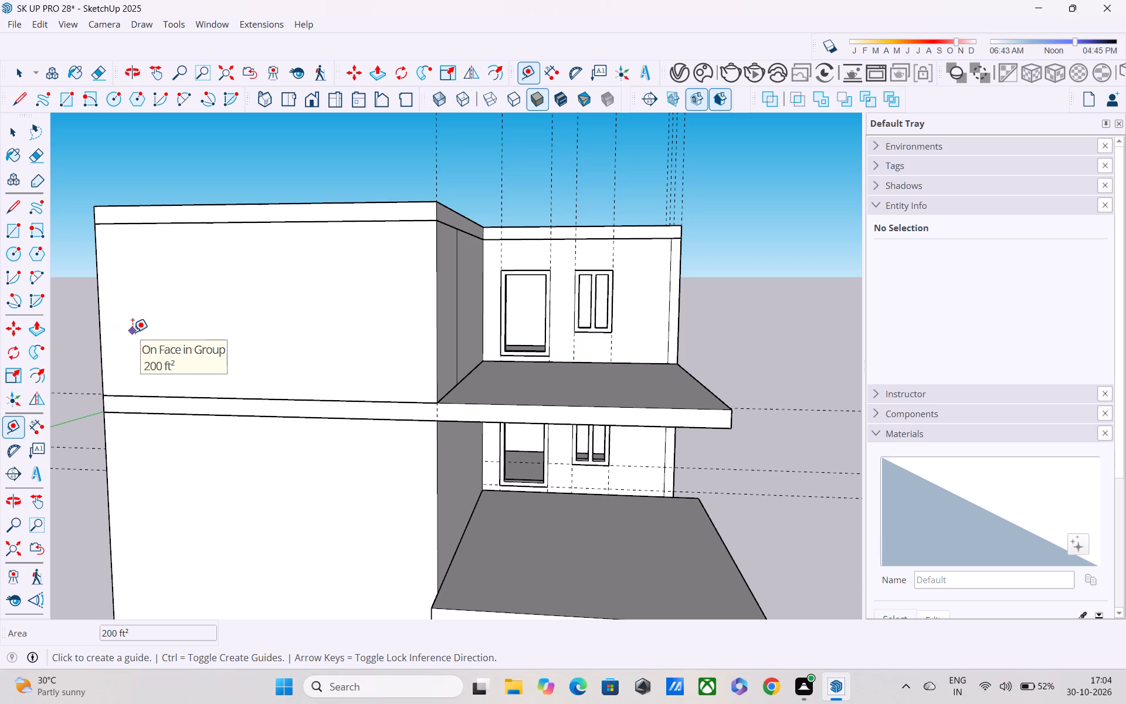
left_click(91, 292)
key("Escape")
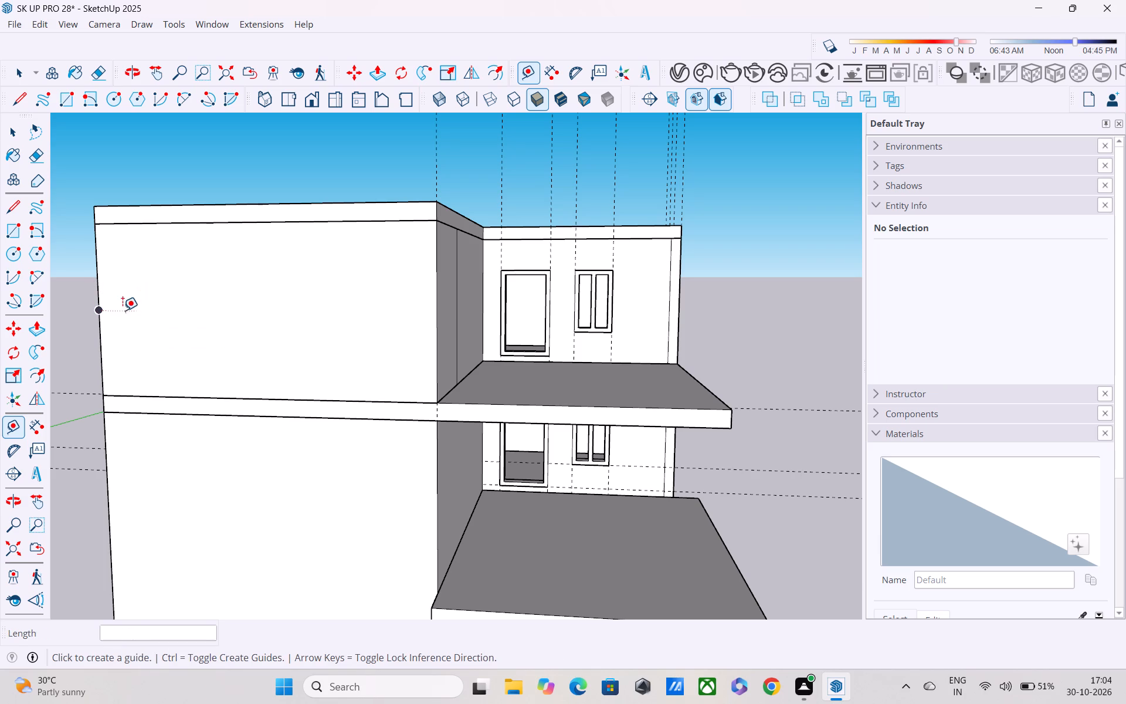
left_click(100, 368)
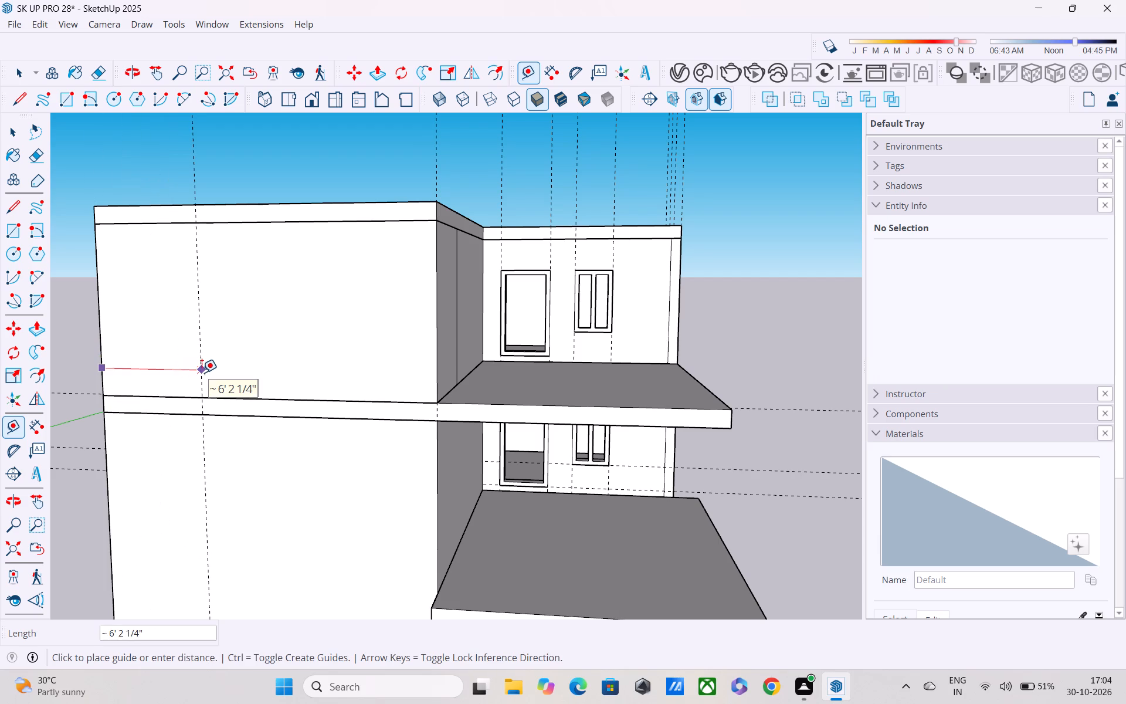
key("3")
key("apostrophe")
key("Return")
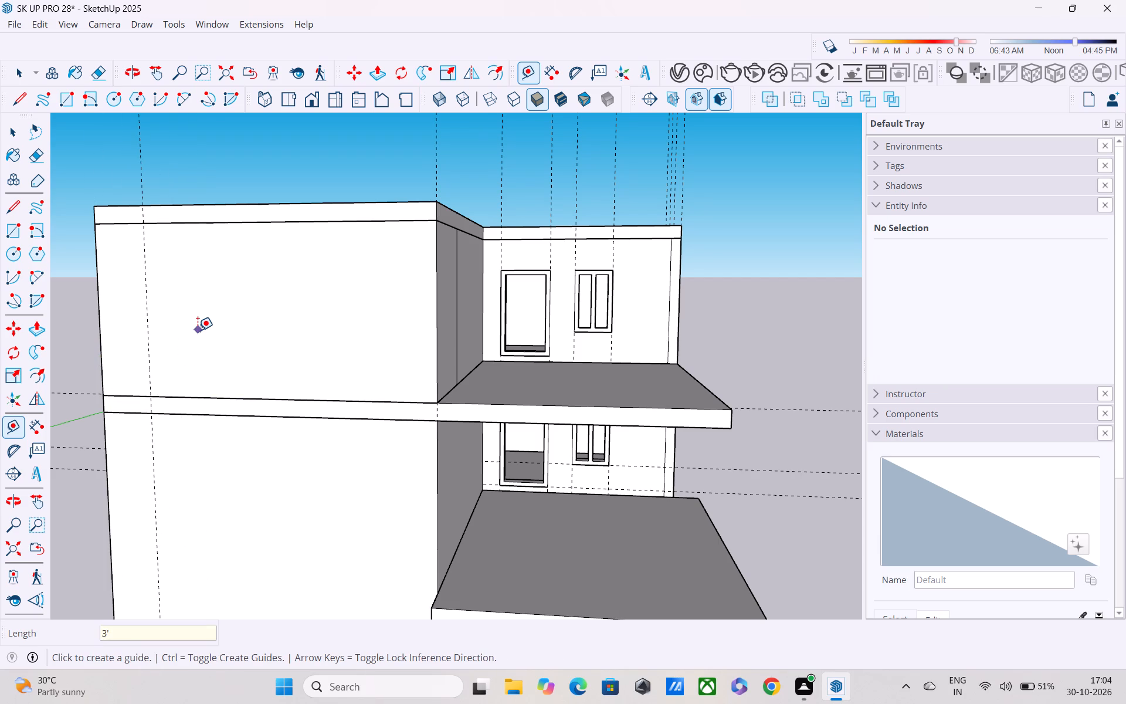
Place a second vertical guide on the blank wall, 1' inward from the first one.
scroll(198, 330, "down", 3)
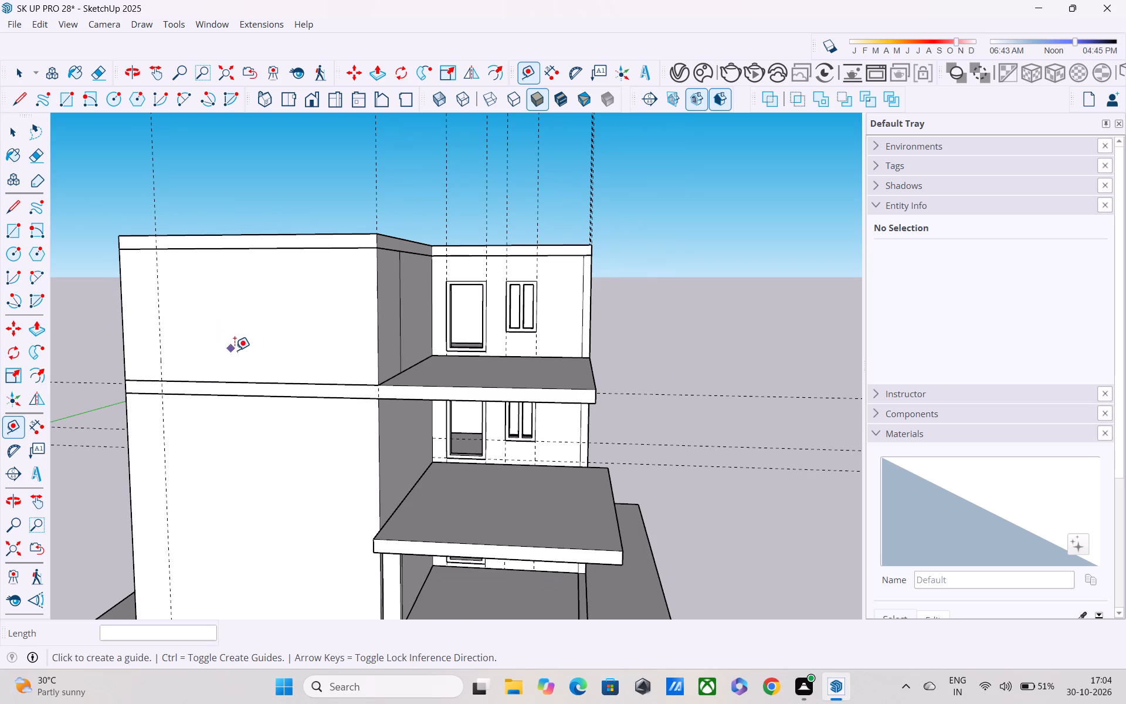
scroll(255, 359, "up", 2)
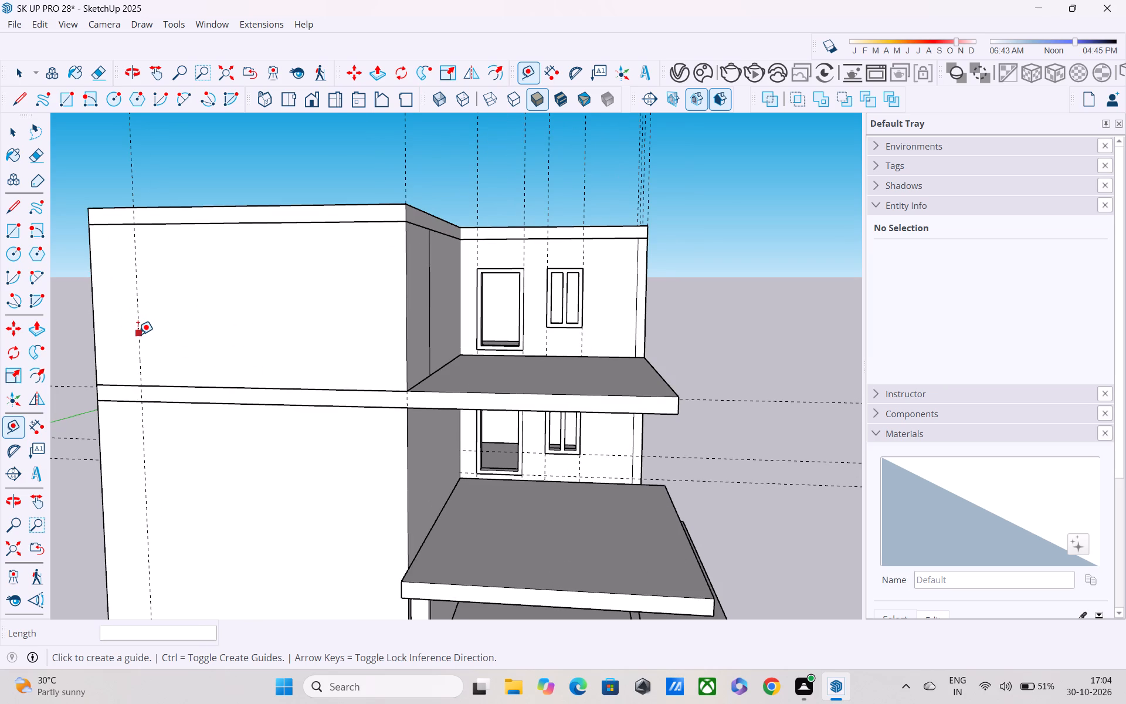
left_click(138, 334)
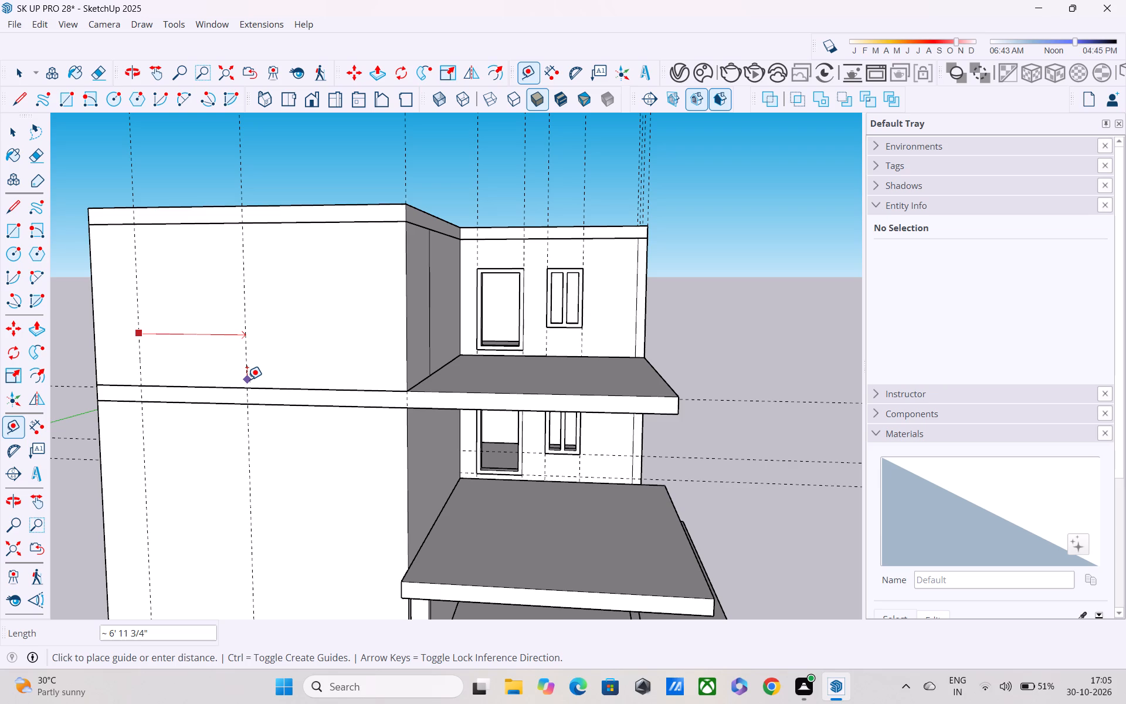
type("1'")
key("Return")
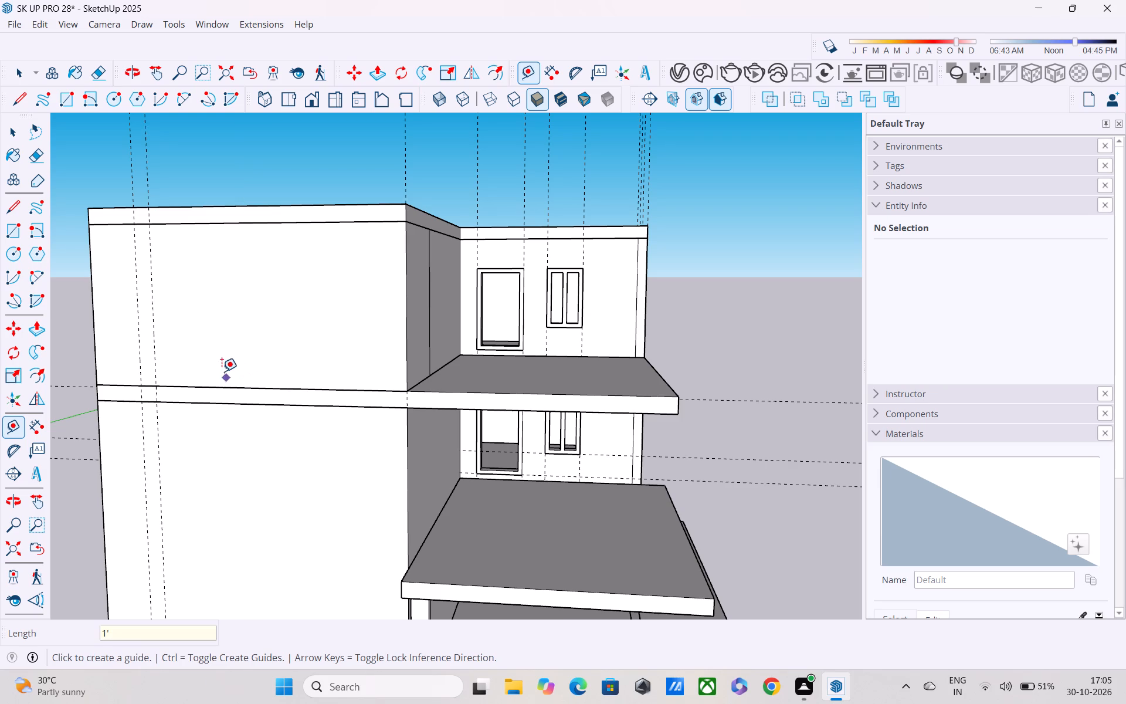
Place a third vertical guide on the blank wall, 5' further in from the second one.
left_click(154, 324)
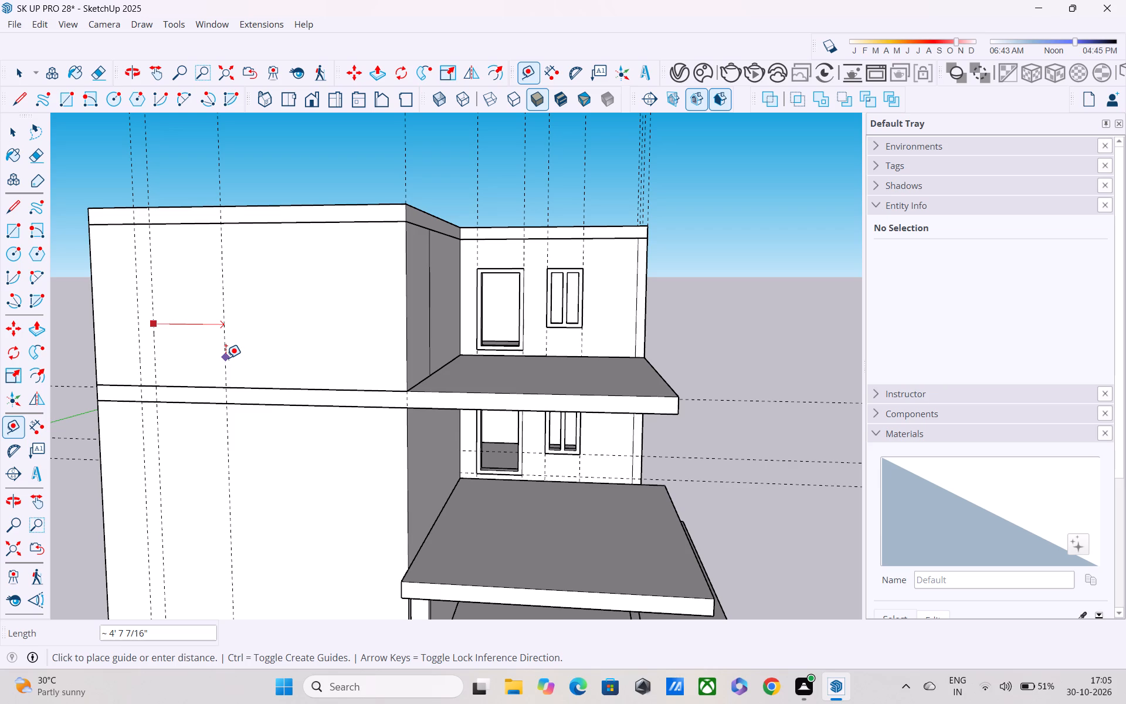
type("5'")
key("Return")
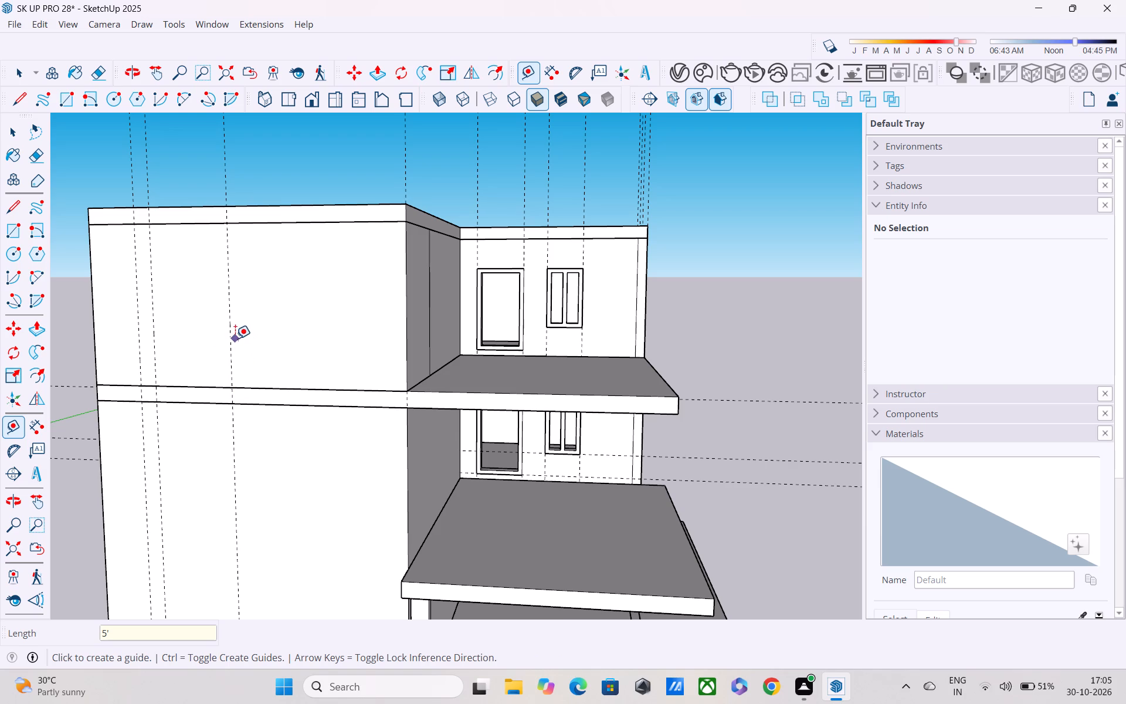
Place a fourth vertical guide on the blank wall, 1' further in from the third one.
left_click(230, 330)
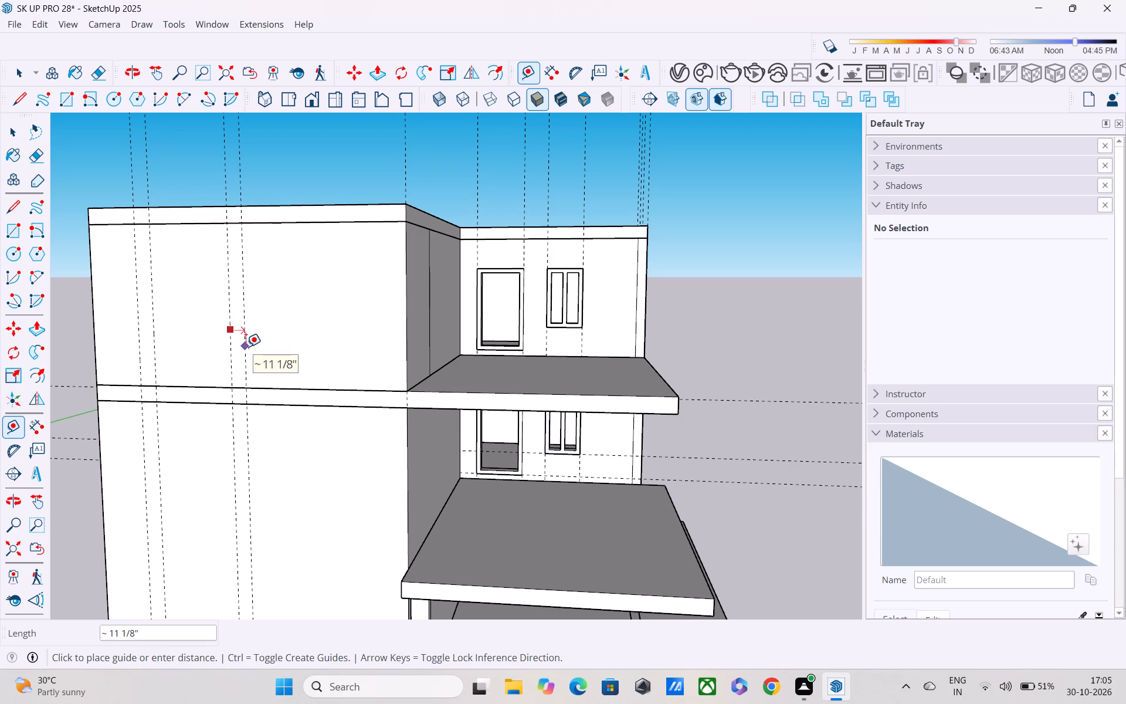
type("1'")
key("Return")
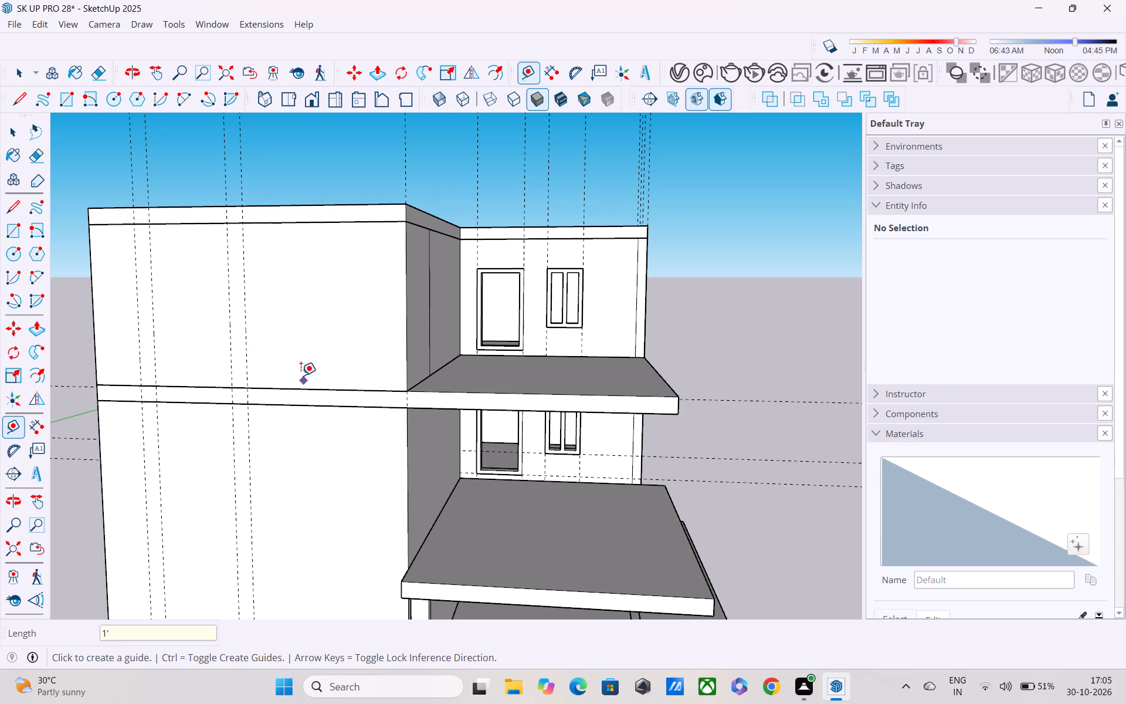
scroll(297, 368, "up", 1)
scroll(276, 343, "down", 4)
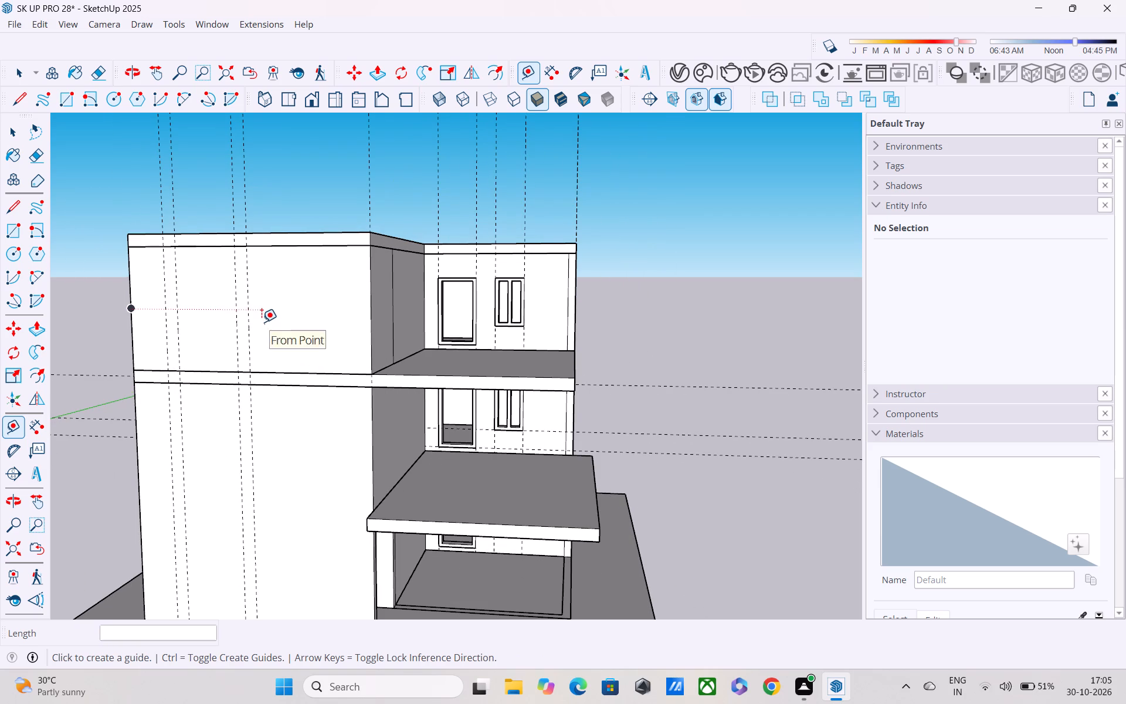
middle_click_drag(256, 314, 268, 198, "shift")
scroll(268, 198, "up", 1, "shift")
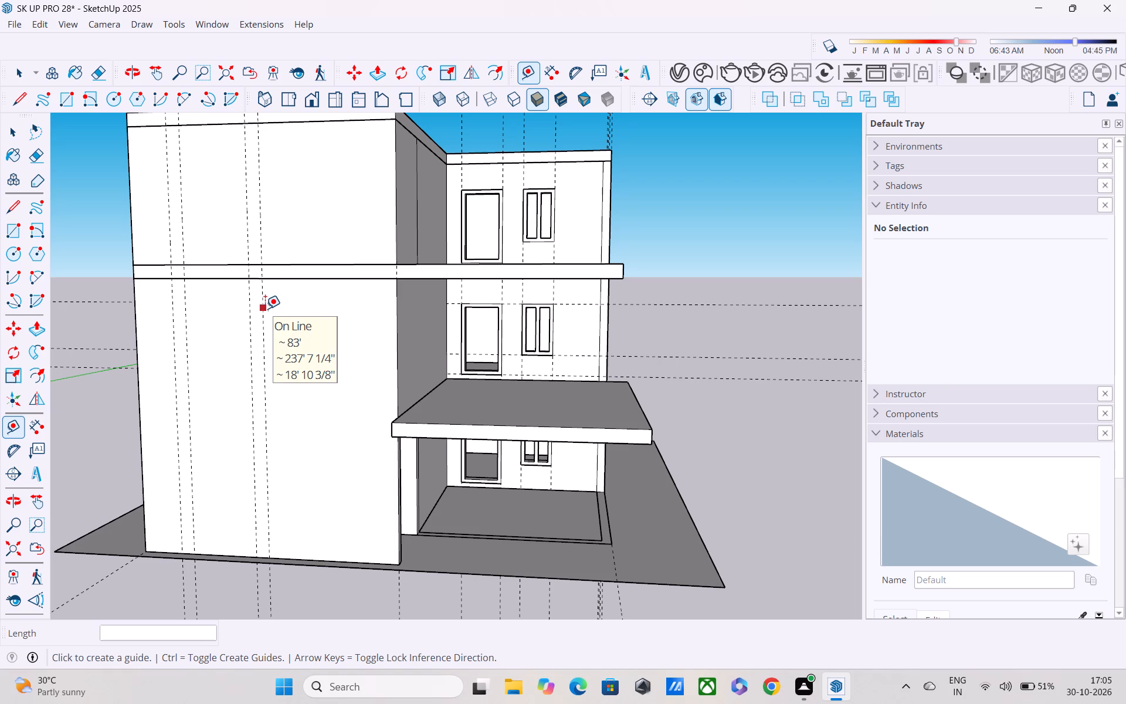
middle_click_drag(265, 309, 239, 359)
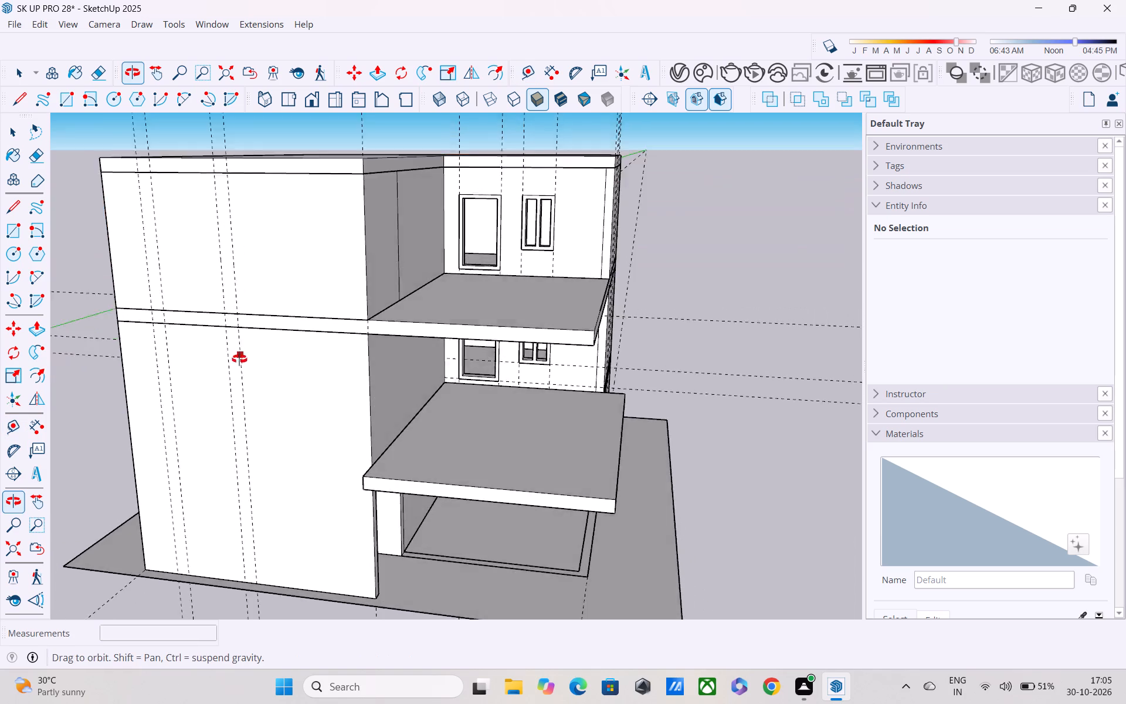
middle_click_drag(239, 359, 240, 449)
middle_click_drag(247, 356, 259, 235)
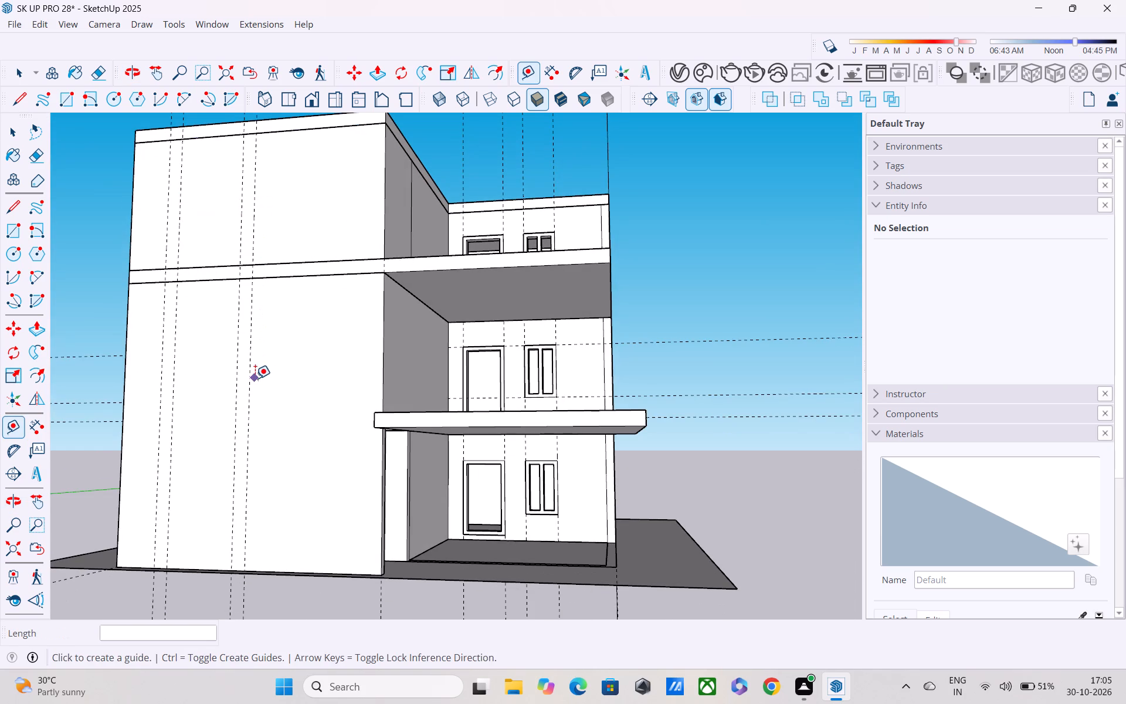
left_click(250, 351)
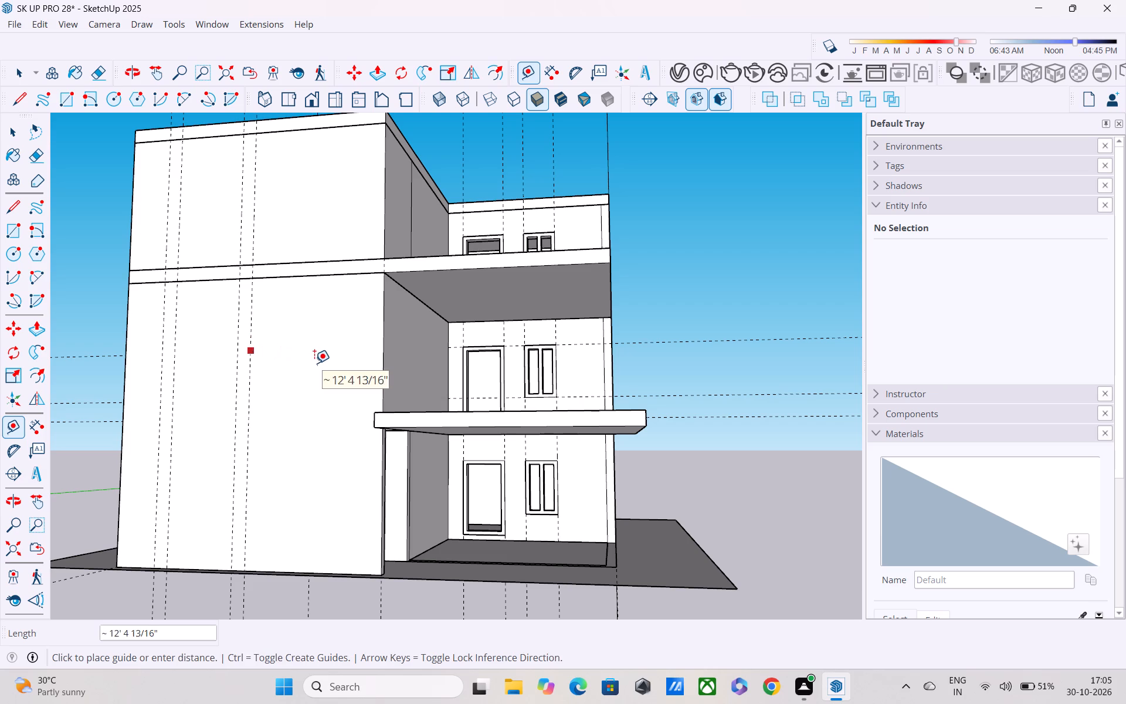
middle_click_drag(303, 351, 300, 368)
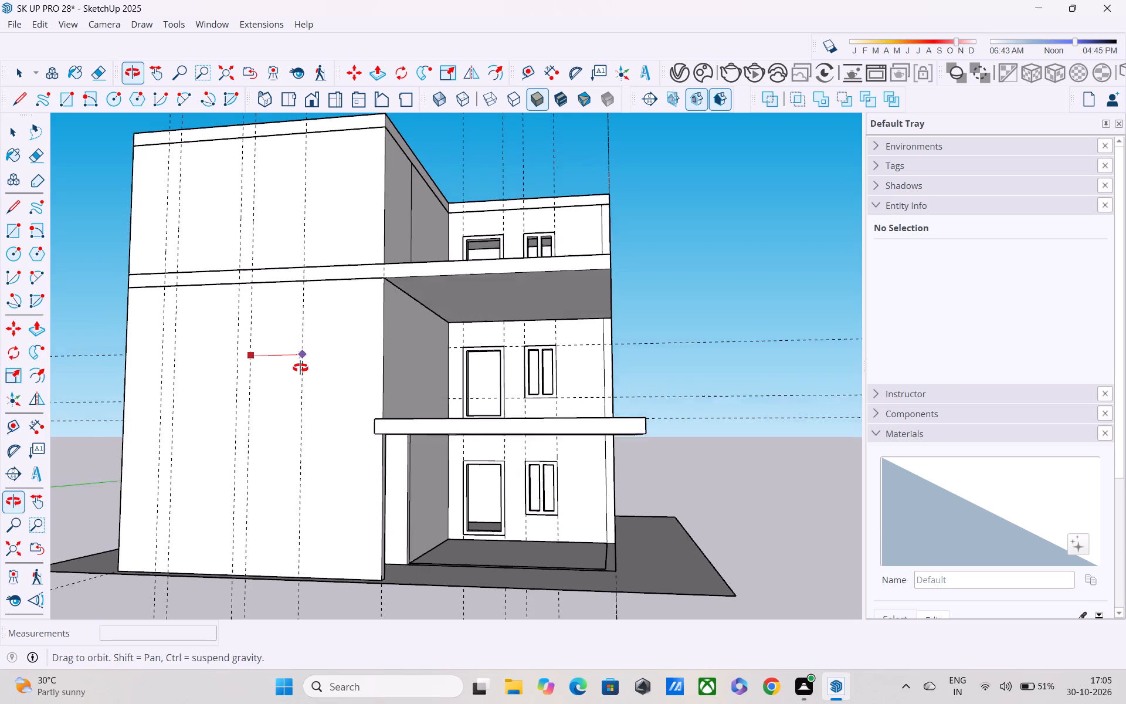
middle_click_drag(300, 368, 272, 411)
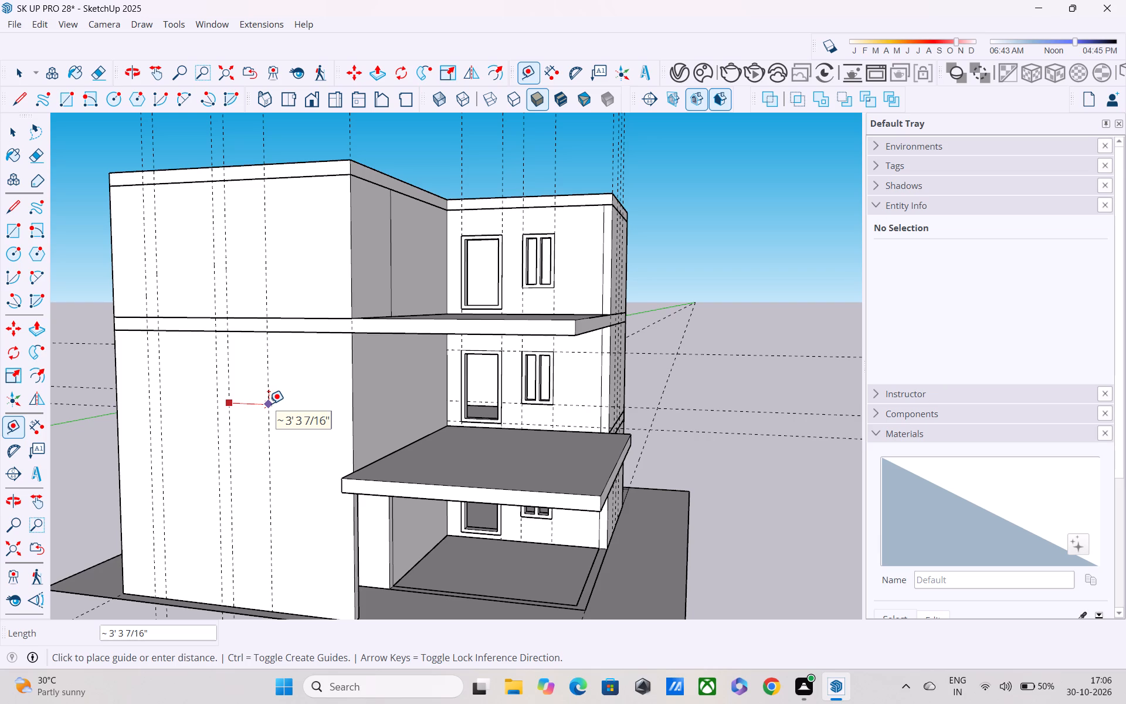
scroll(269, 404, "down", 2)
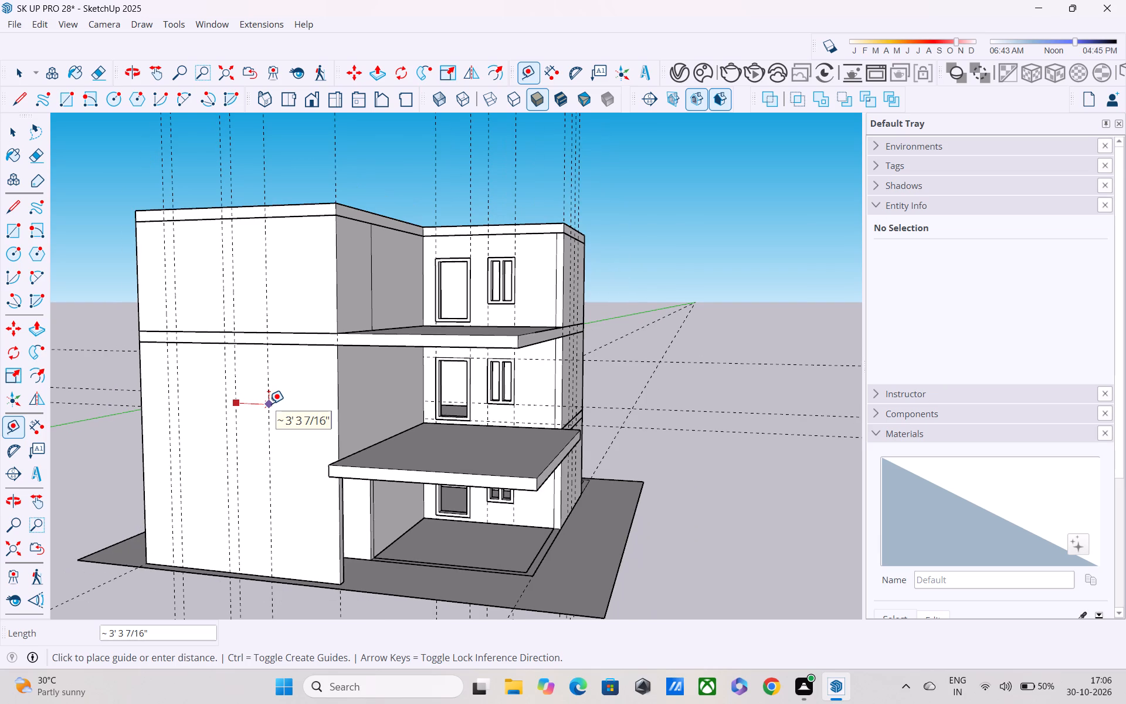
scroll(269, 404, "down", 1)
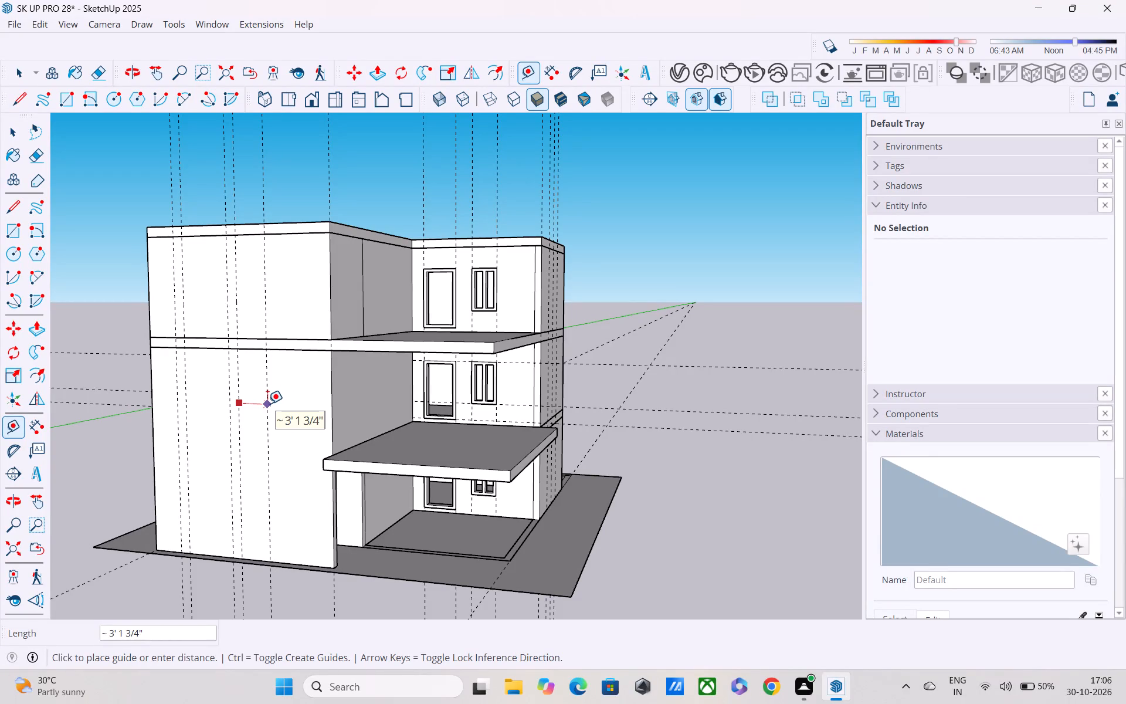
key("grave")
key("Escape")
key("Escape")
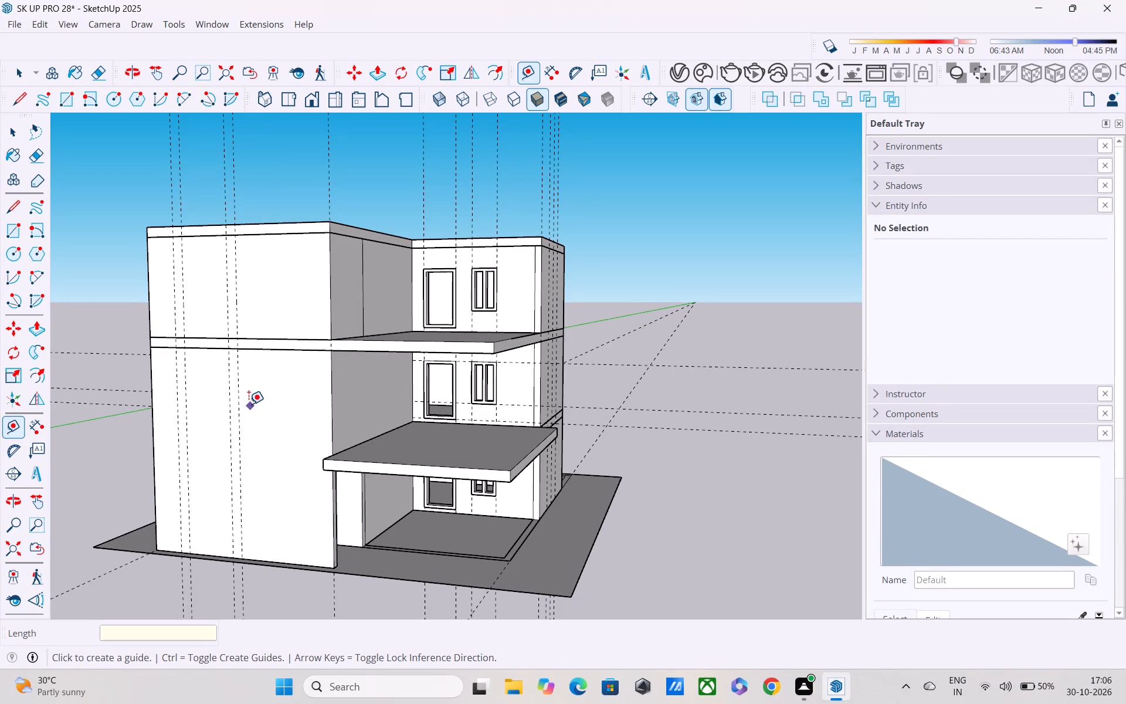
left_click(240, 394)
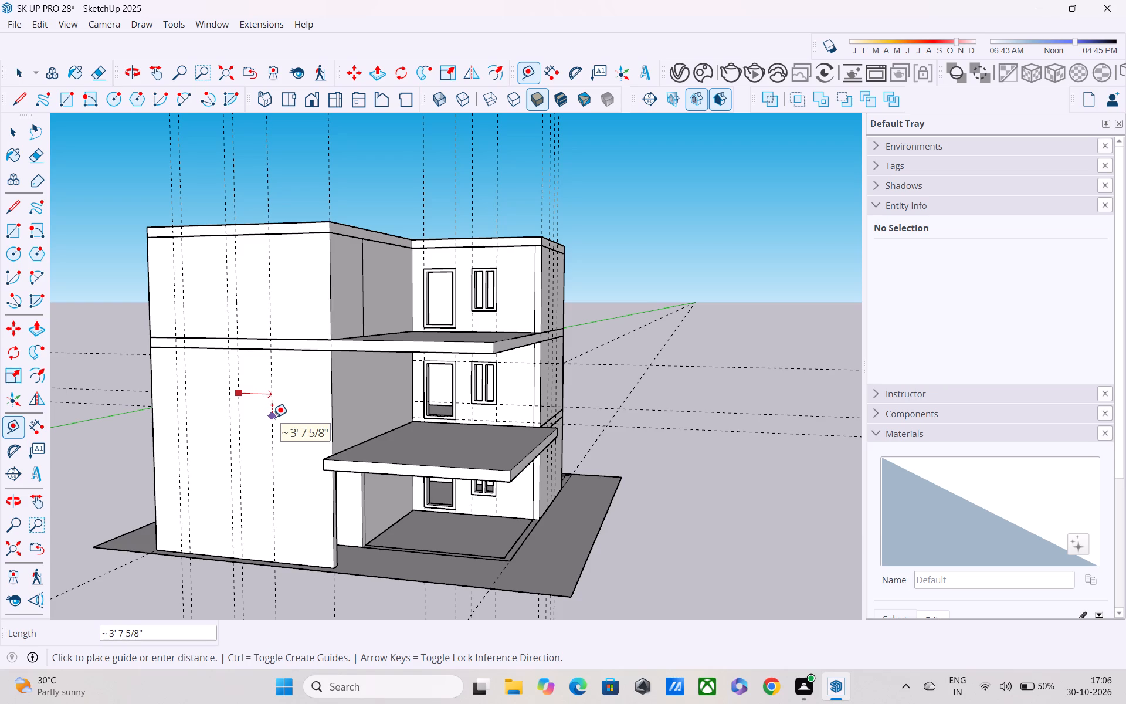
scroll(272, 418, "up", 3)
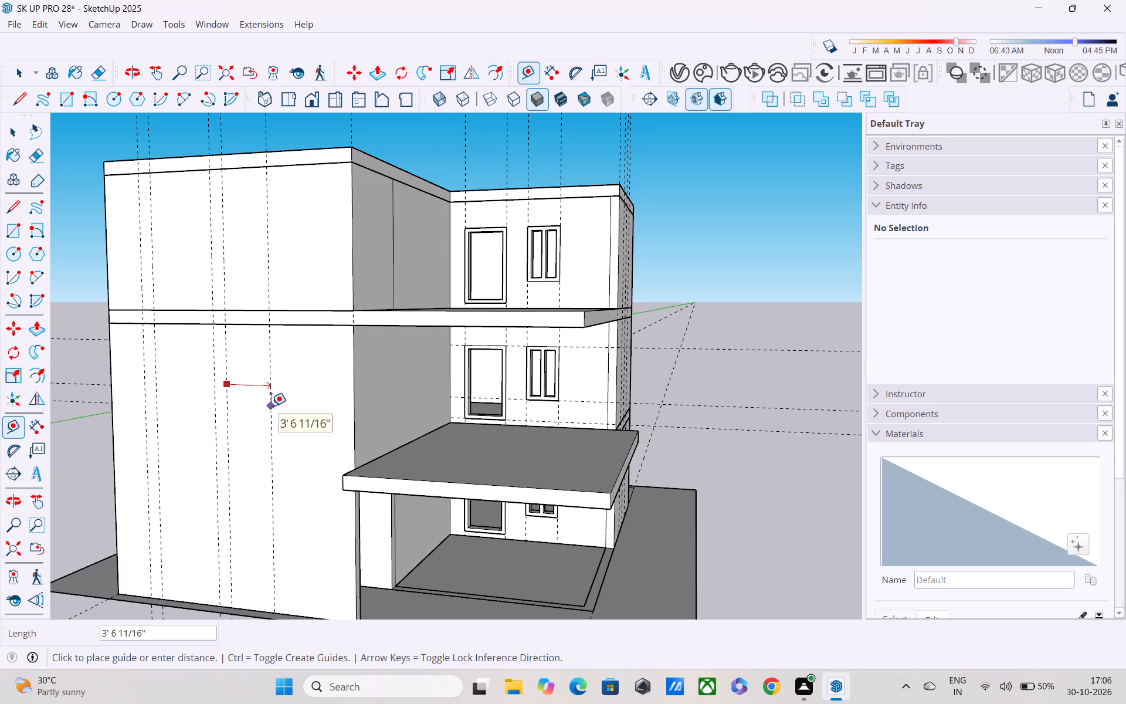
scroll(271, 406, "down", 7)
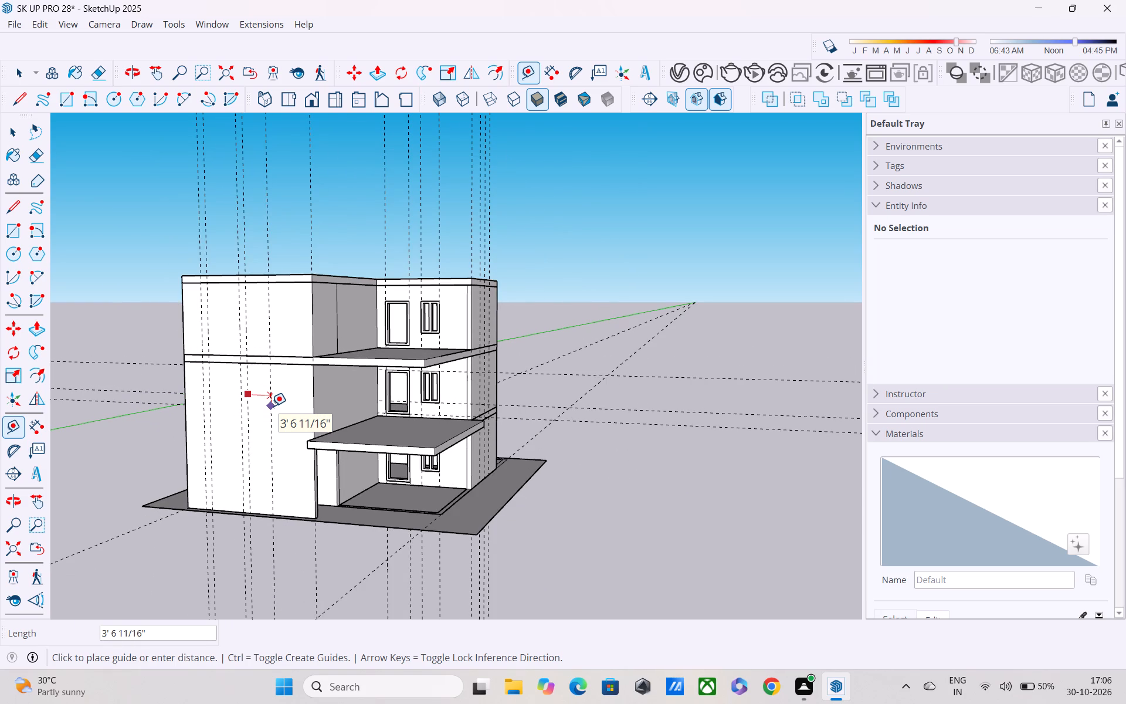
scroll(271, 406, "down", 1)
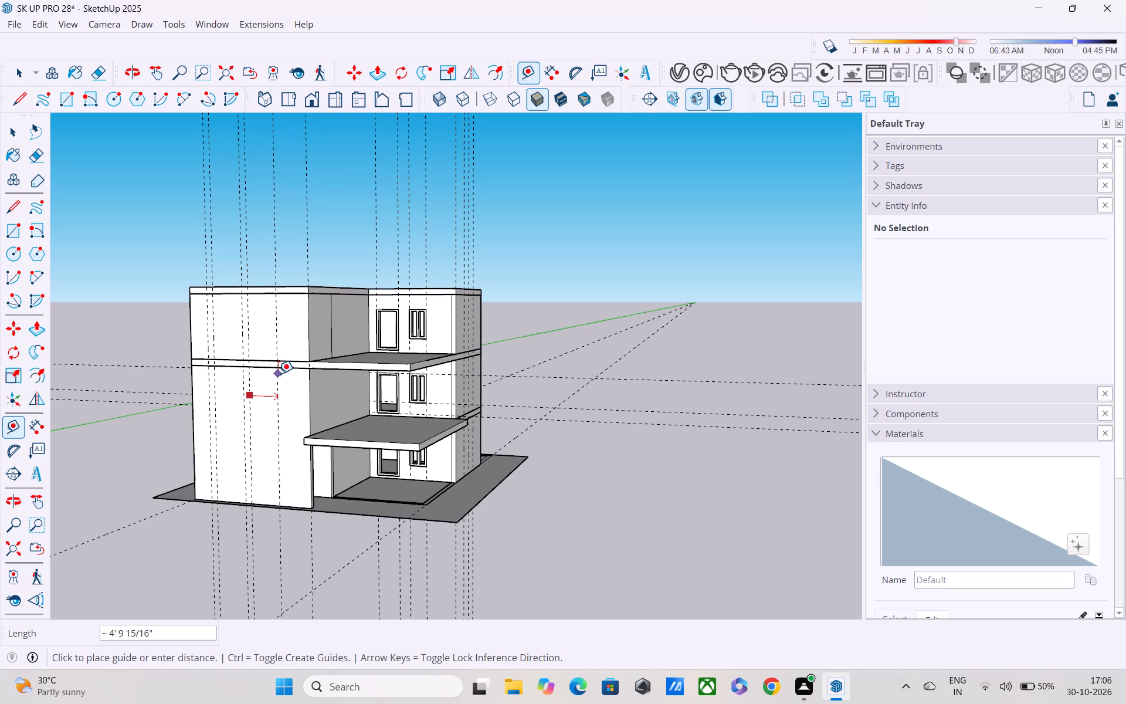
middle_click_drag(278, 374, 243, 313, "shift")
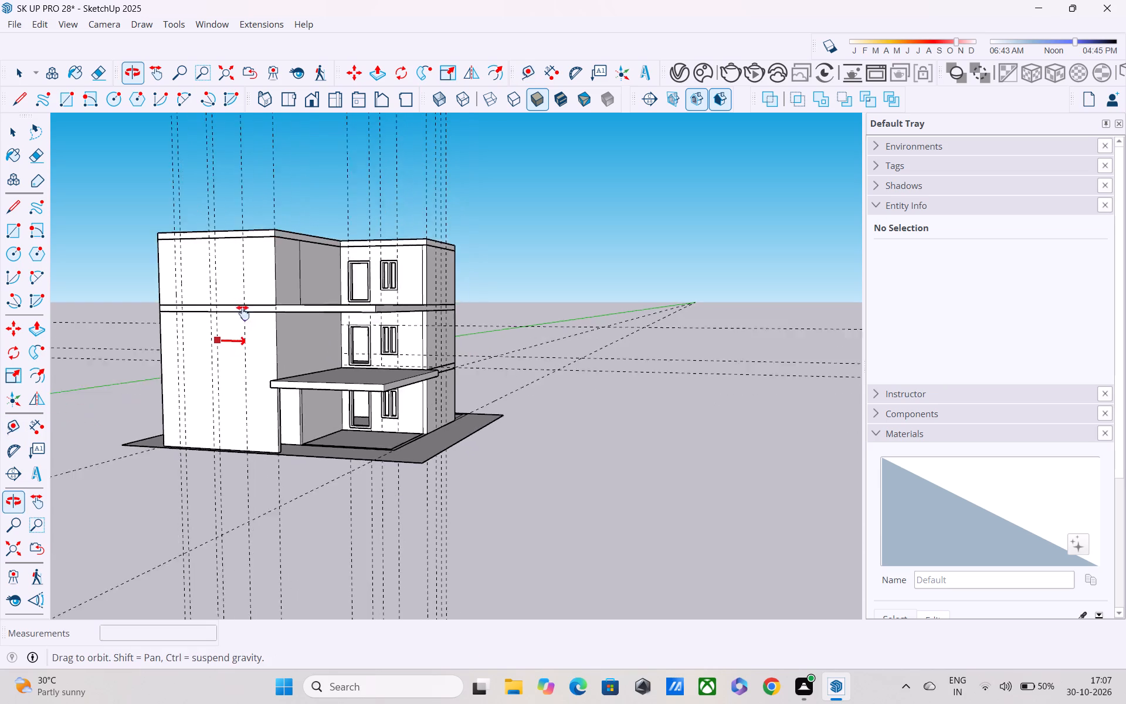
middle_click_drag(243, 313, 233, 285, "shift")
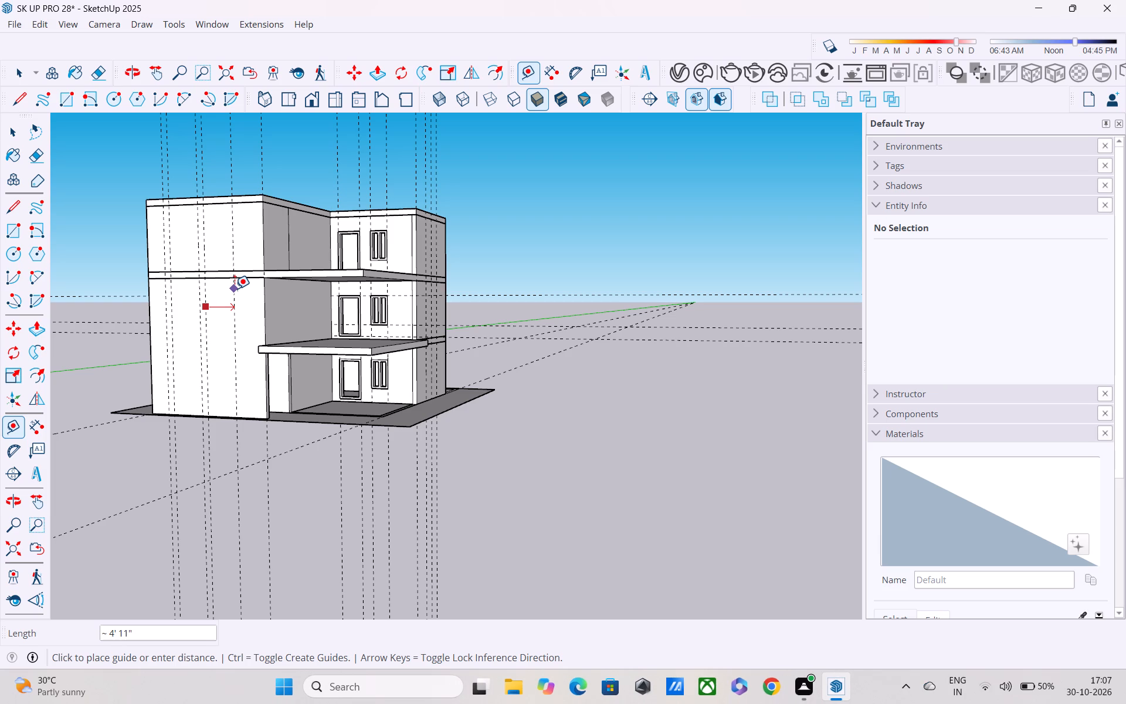
Undo the fourth vertical guide on the blank front wall, the one 1' in from the third guide.
key("ctrl+z")
key("ctrl+z")
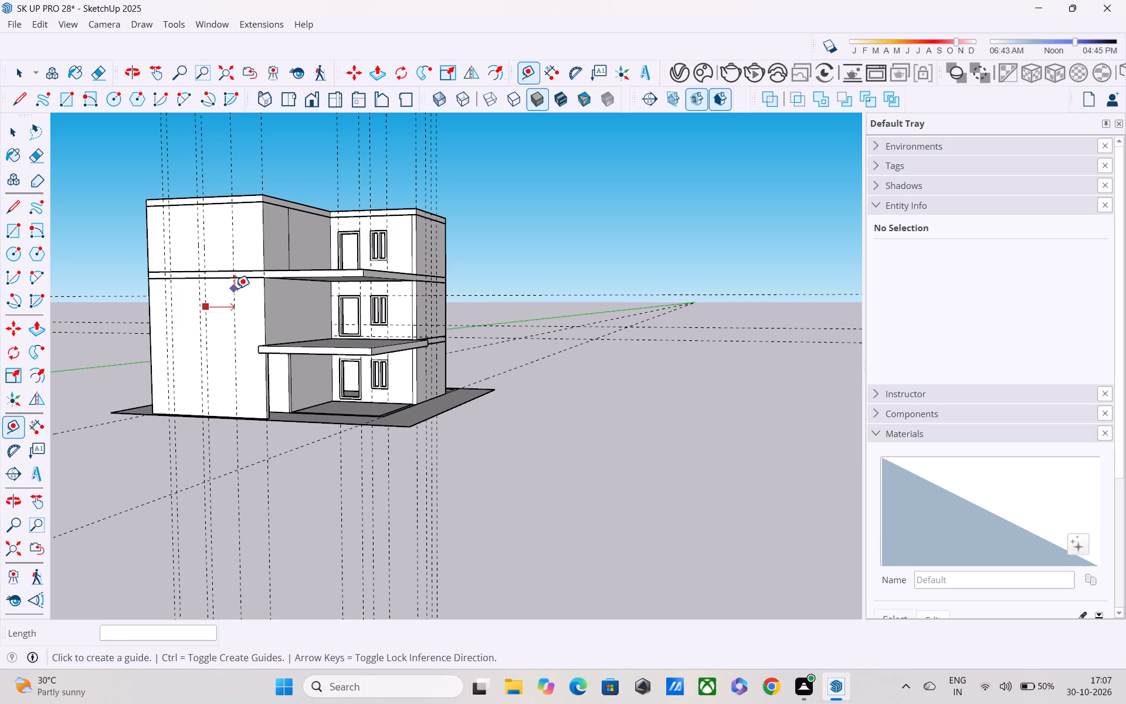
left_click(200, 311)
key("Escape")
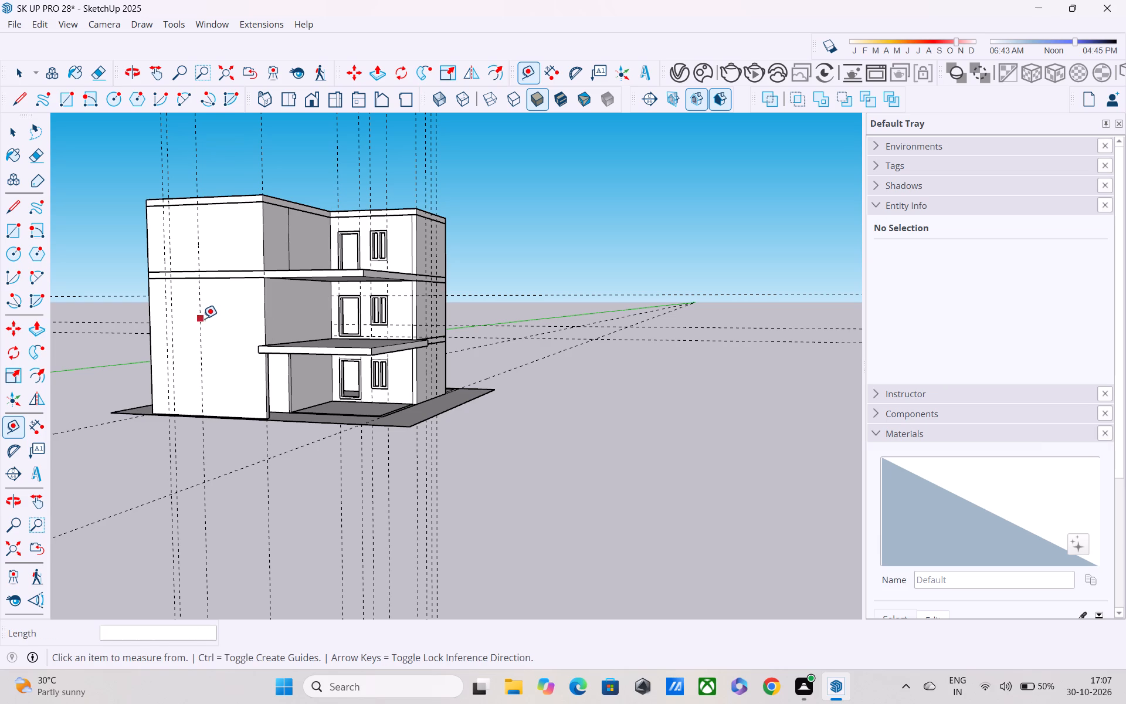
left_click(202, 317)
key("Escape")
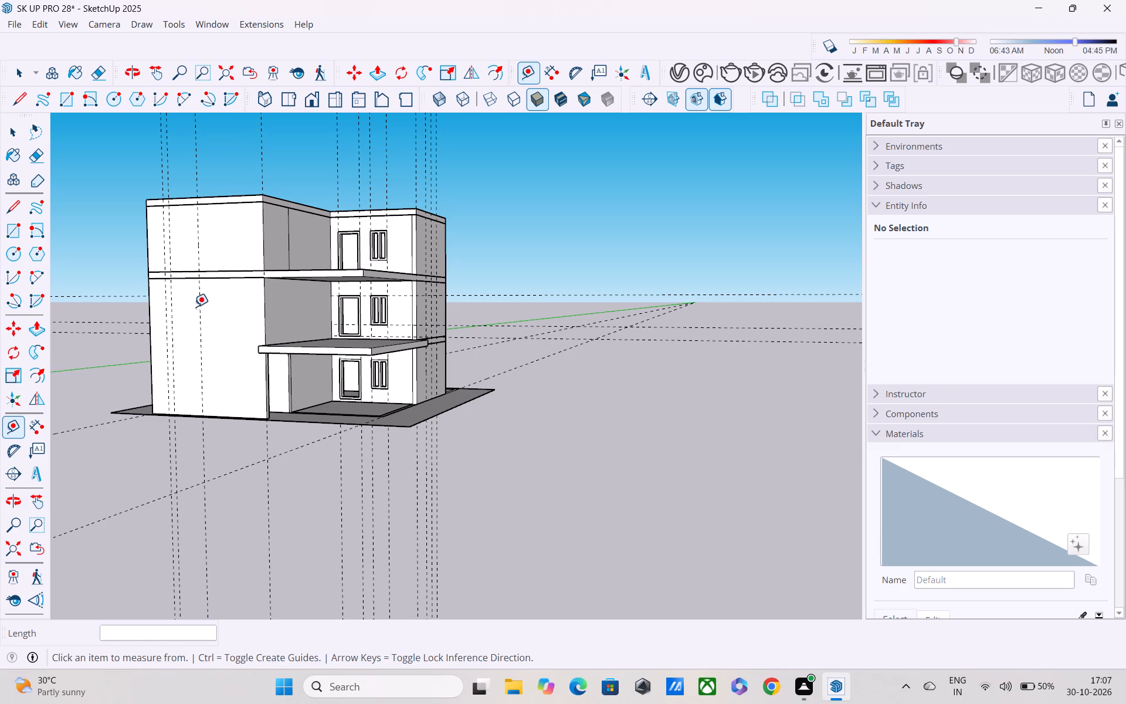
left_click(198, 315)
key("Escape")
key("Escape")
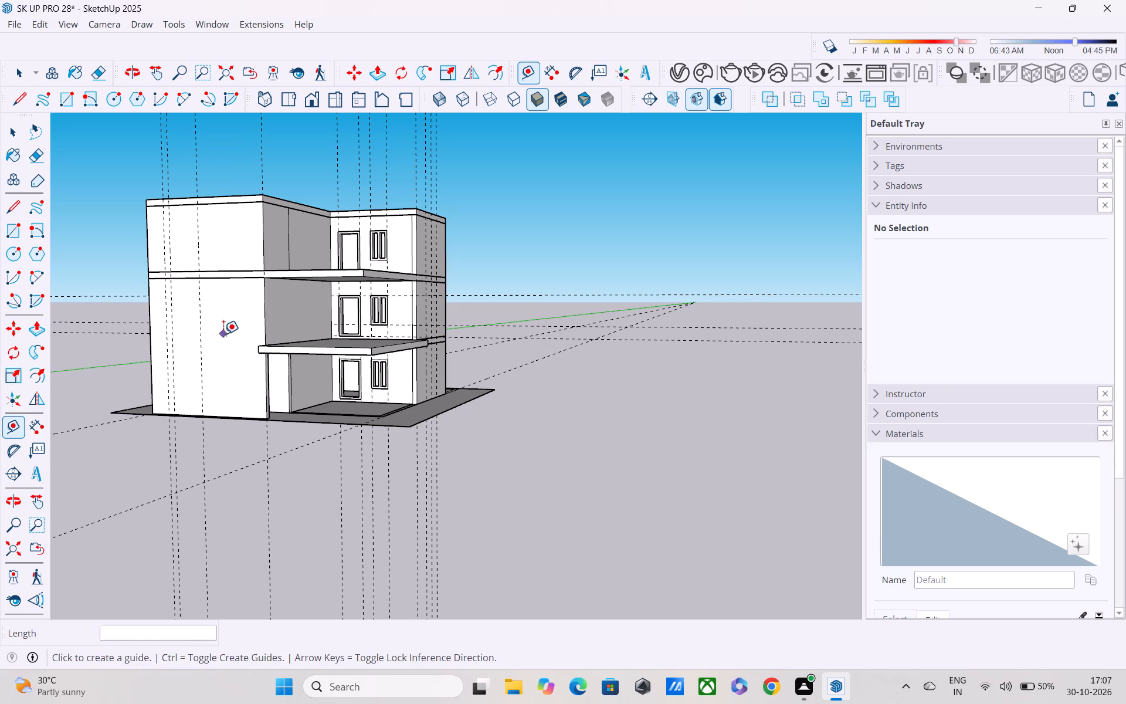
Place a vertical guide on the blank front wall, 3' further in from the third guide.
key("space")
key("t")
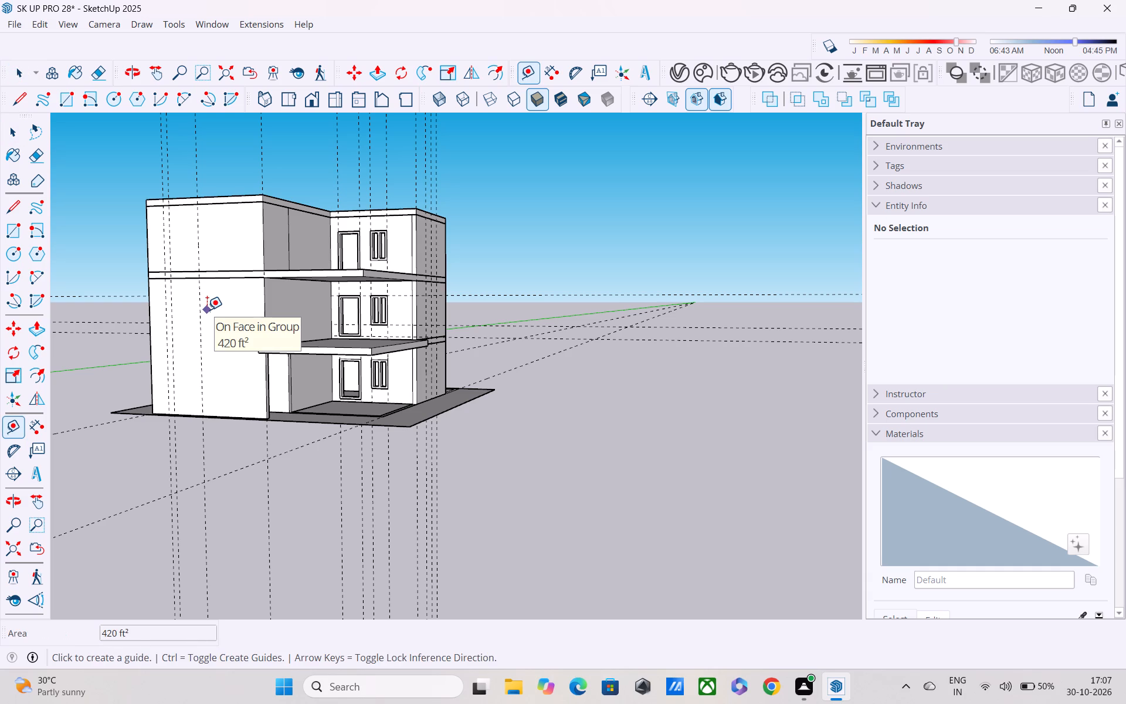
left_click(202, 295)
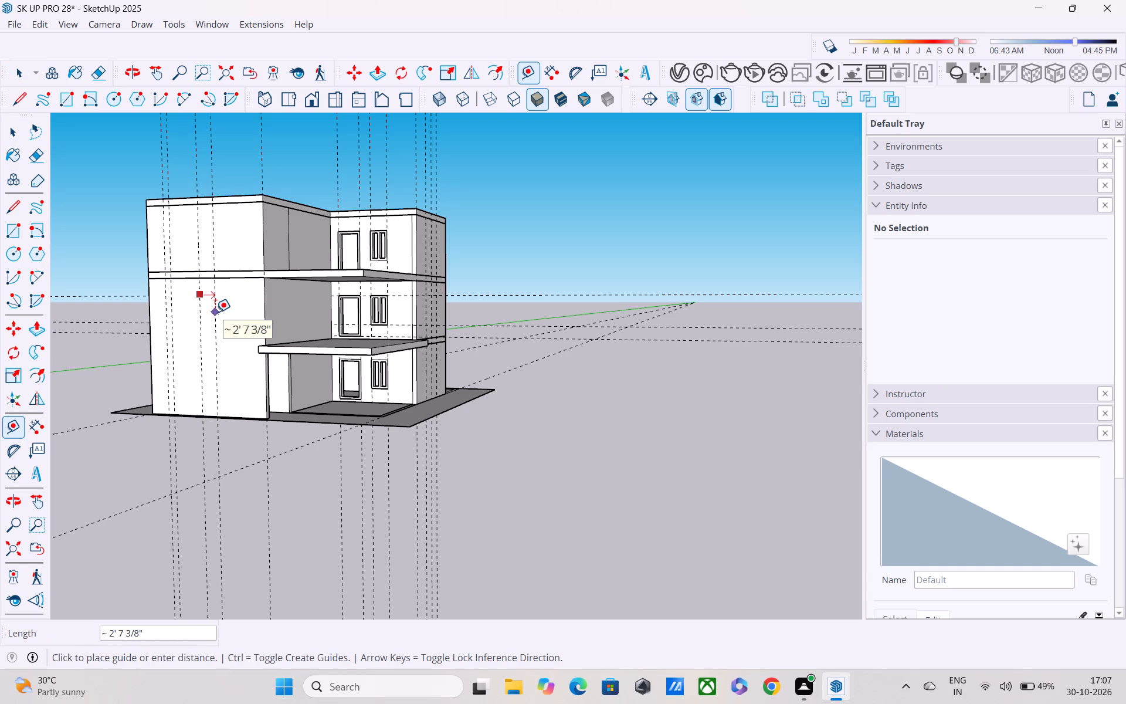
key("3")
key("apostrophe")
key("Return")
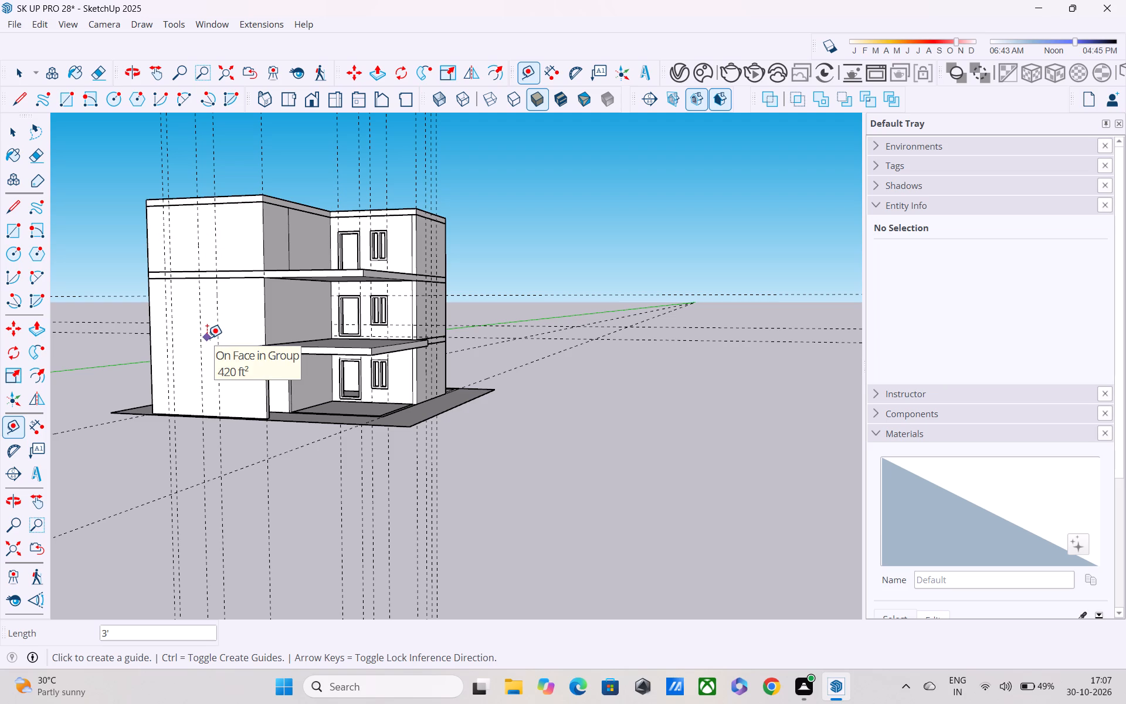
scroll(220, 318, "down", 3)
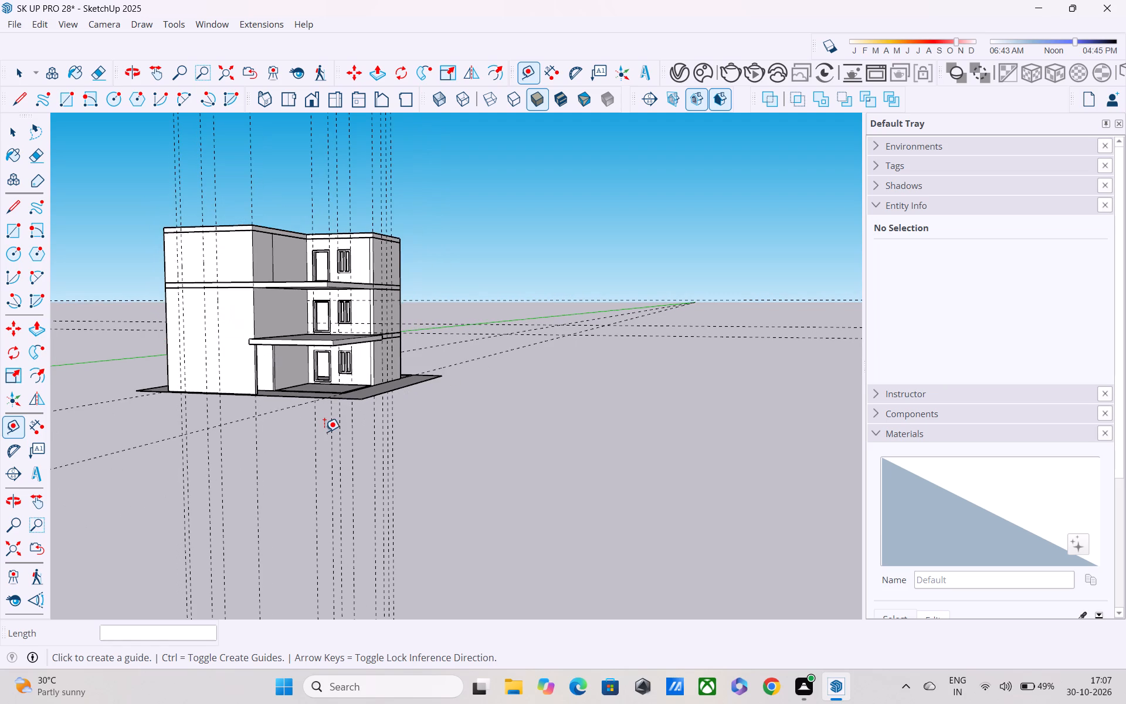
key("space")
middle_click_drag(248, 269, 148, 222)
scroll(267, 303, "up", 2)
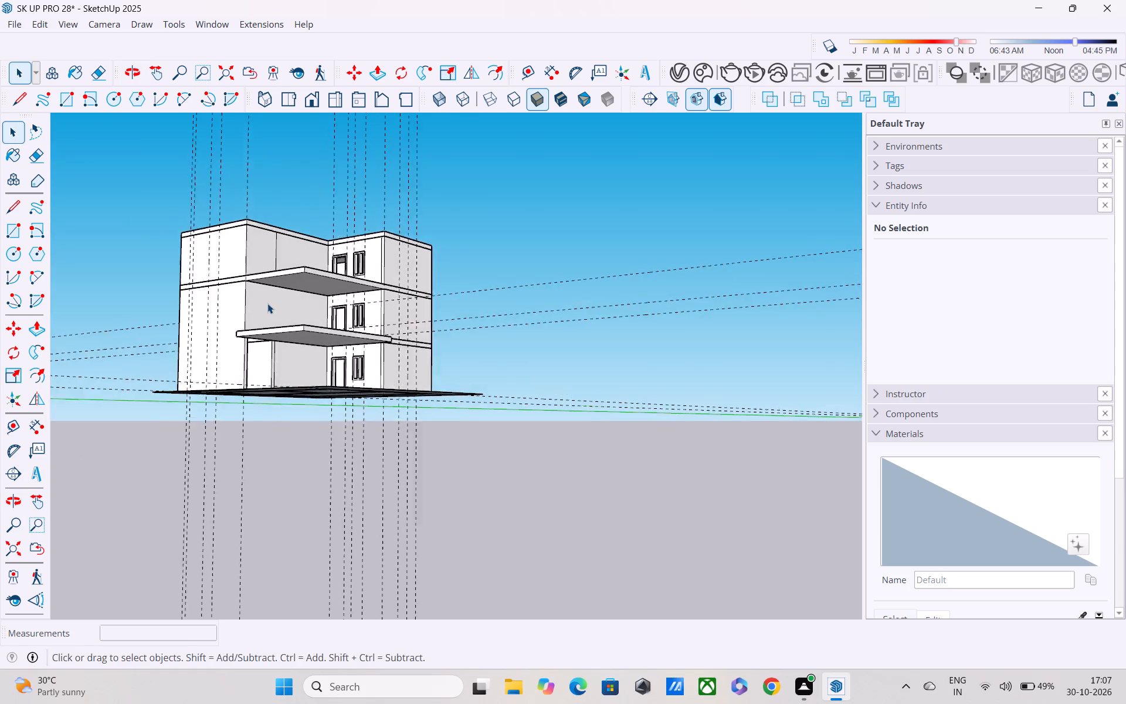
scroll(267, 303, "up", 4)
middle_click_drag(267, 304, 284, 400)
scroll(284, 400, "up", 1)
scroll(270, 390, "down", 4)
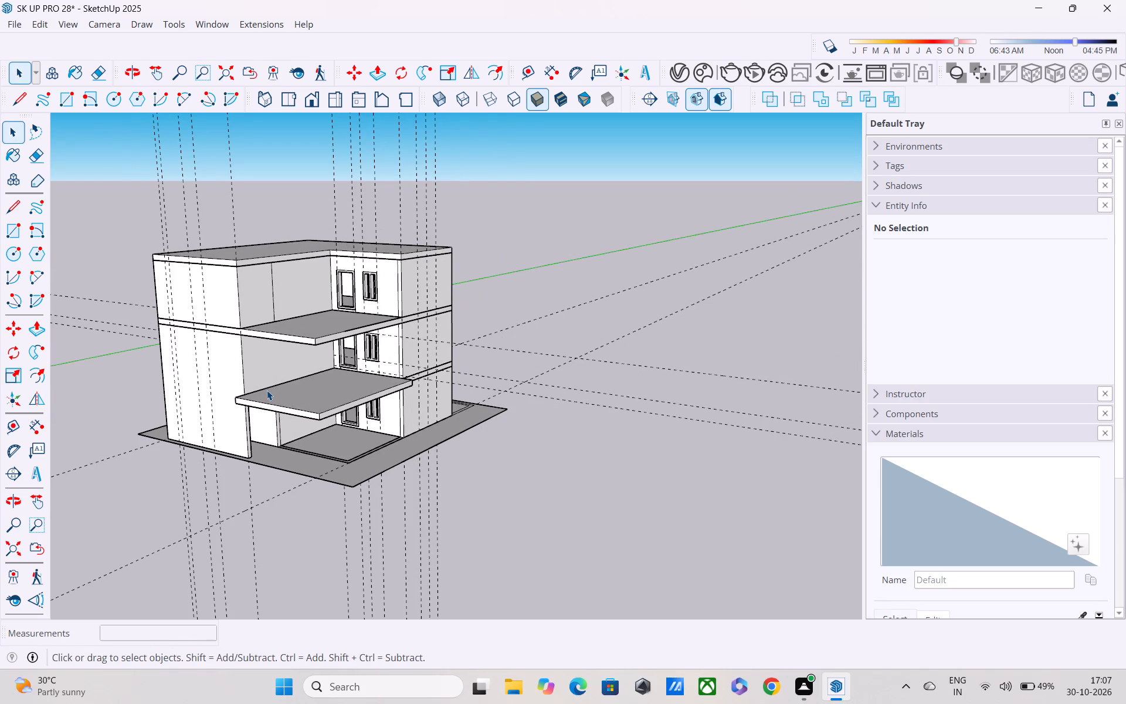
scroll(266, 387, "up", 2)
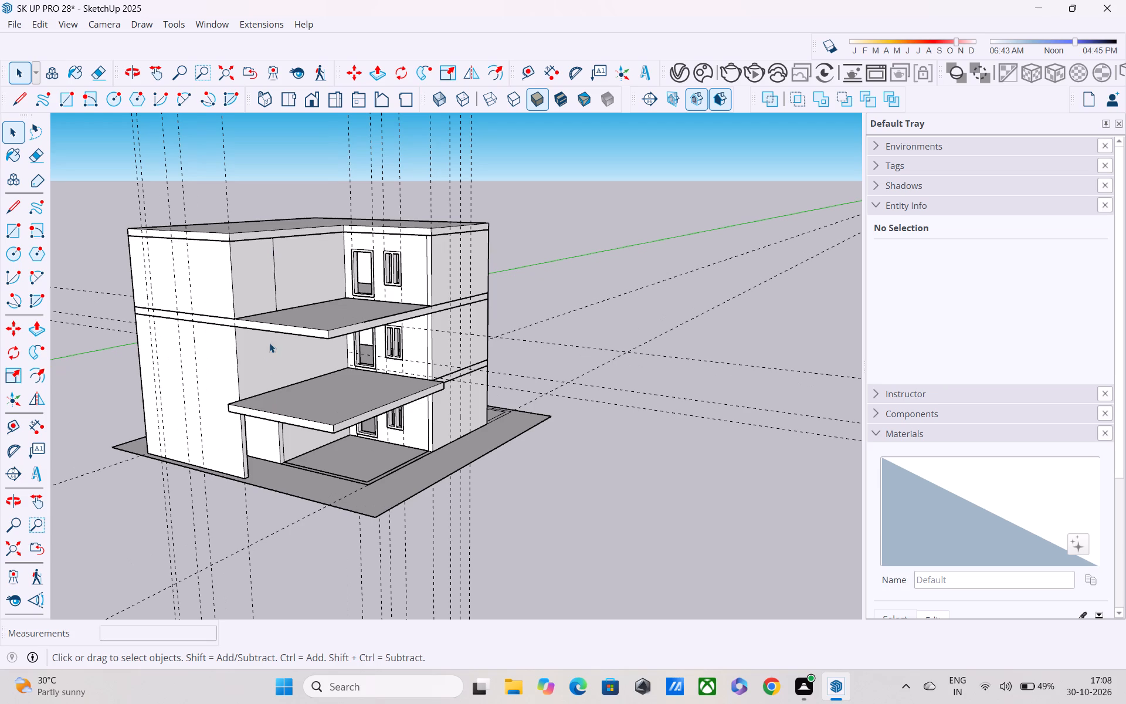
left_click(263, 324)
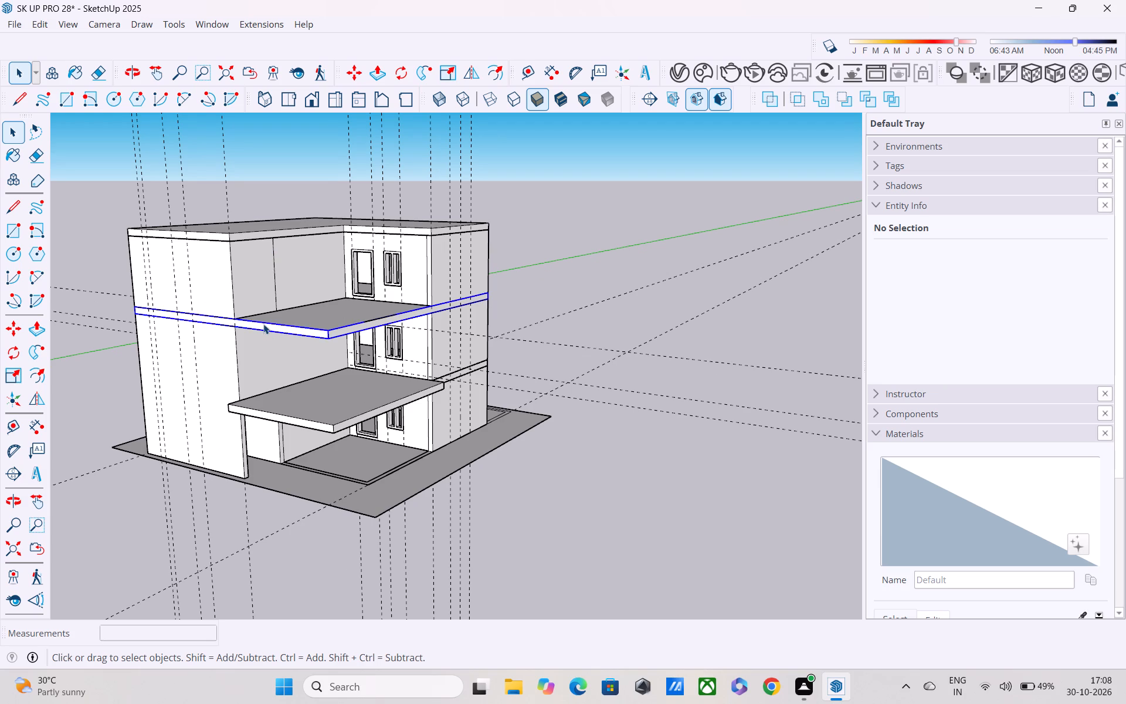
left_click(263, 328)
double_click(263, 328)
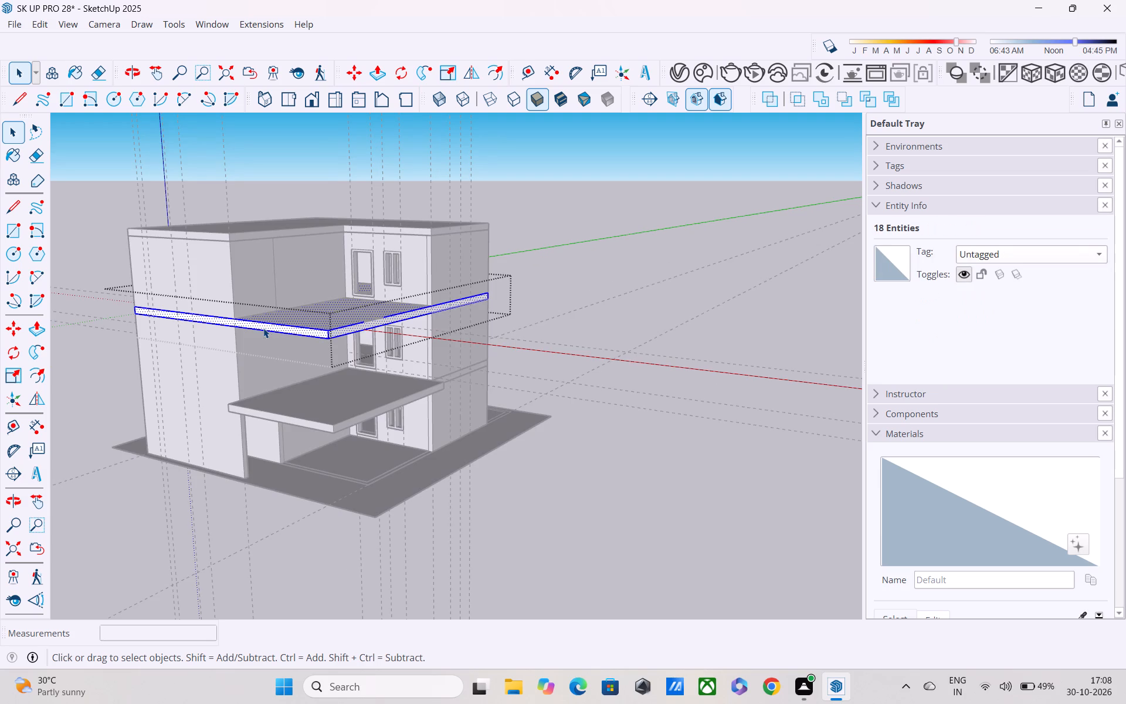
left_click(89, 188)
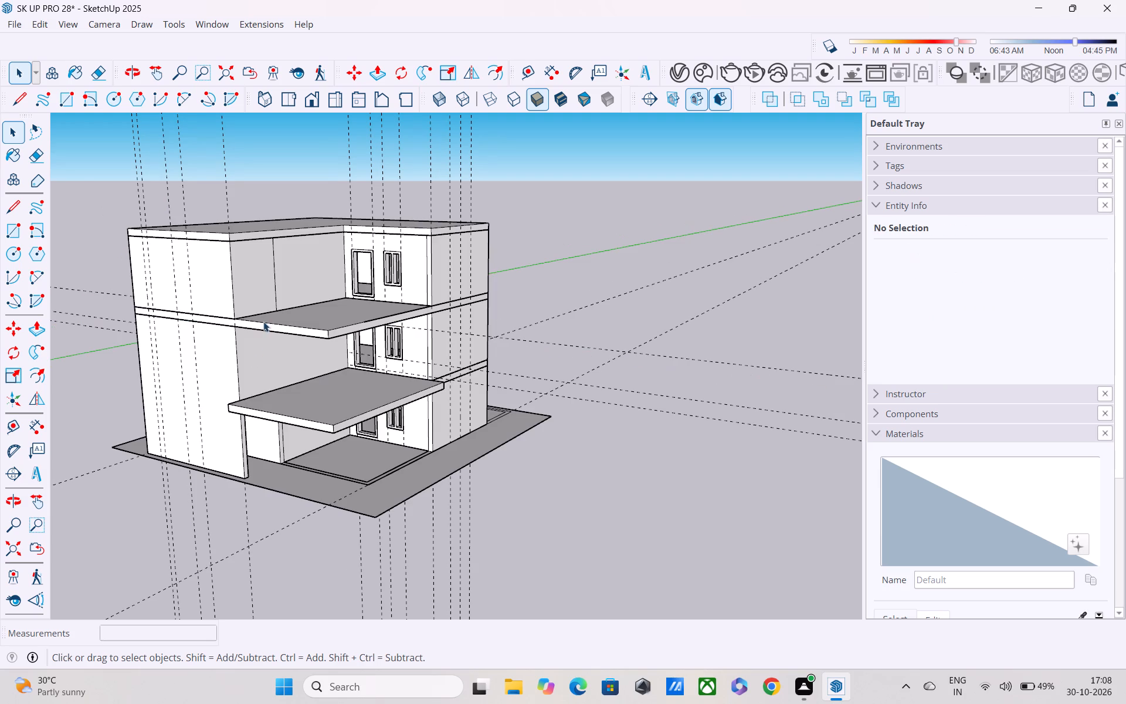
Inside the third-level floor slab's group, split its front face with a 1' vertical line at the projecting wall's corner.
double_click(263, 329)
key("l")
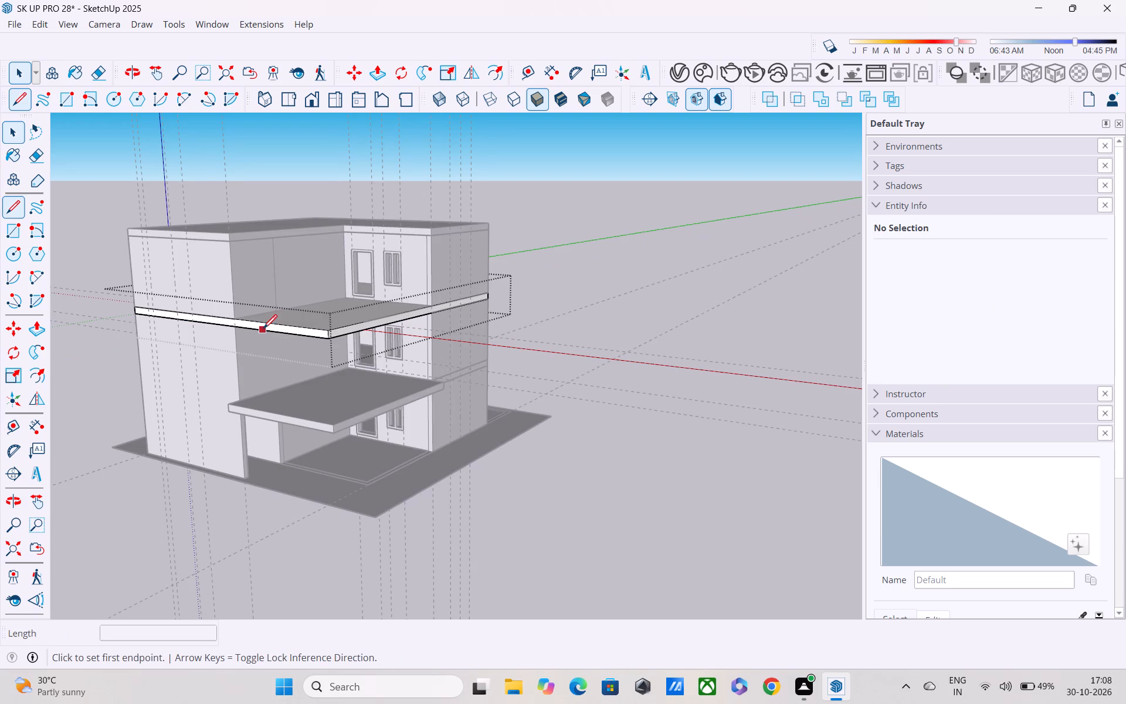
scroll(260, 324, "up", 9)
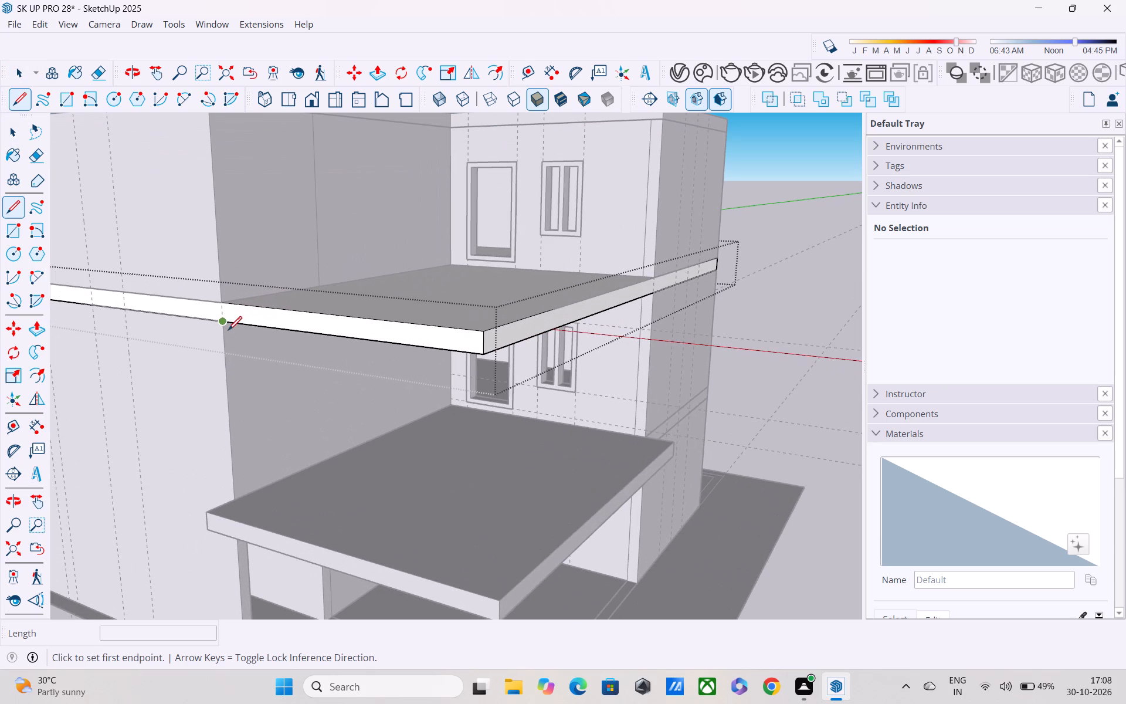
left_click(223, 326)
left_click(221, 301)
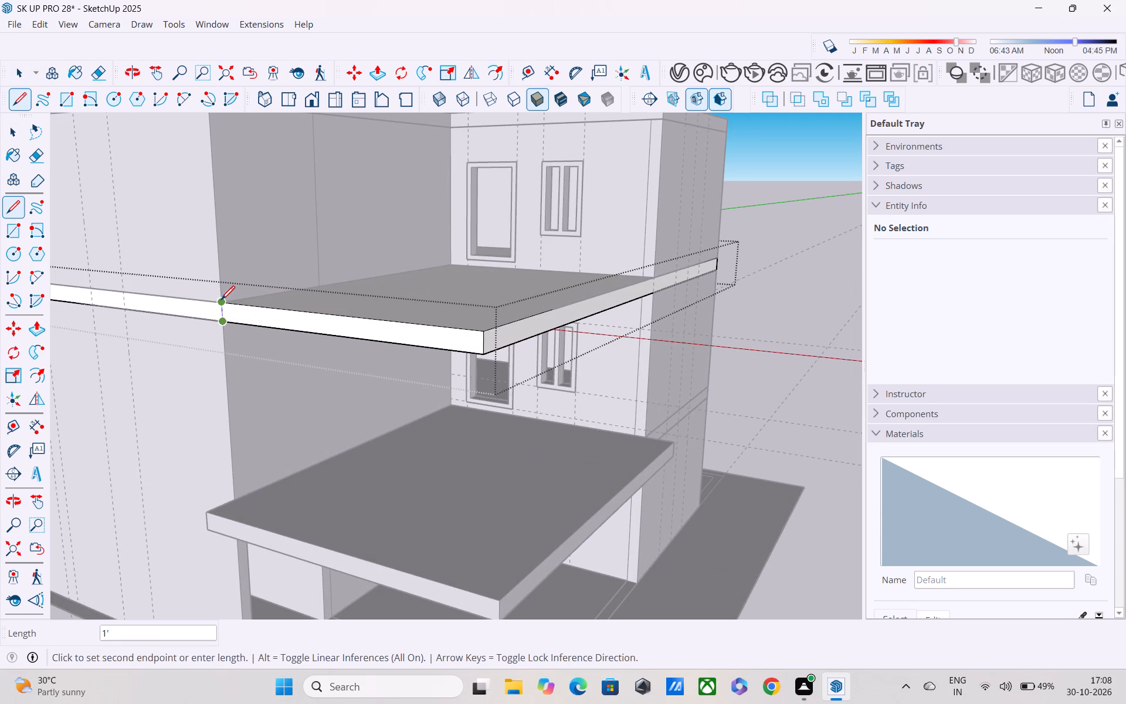
key("space")
Push/Pull the balcony part of the slab's front face 2' outward, in line with the front of the slab below.
left_click(246, 314)
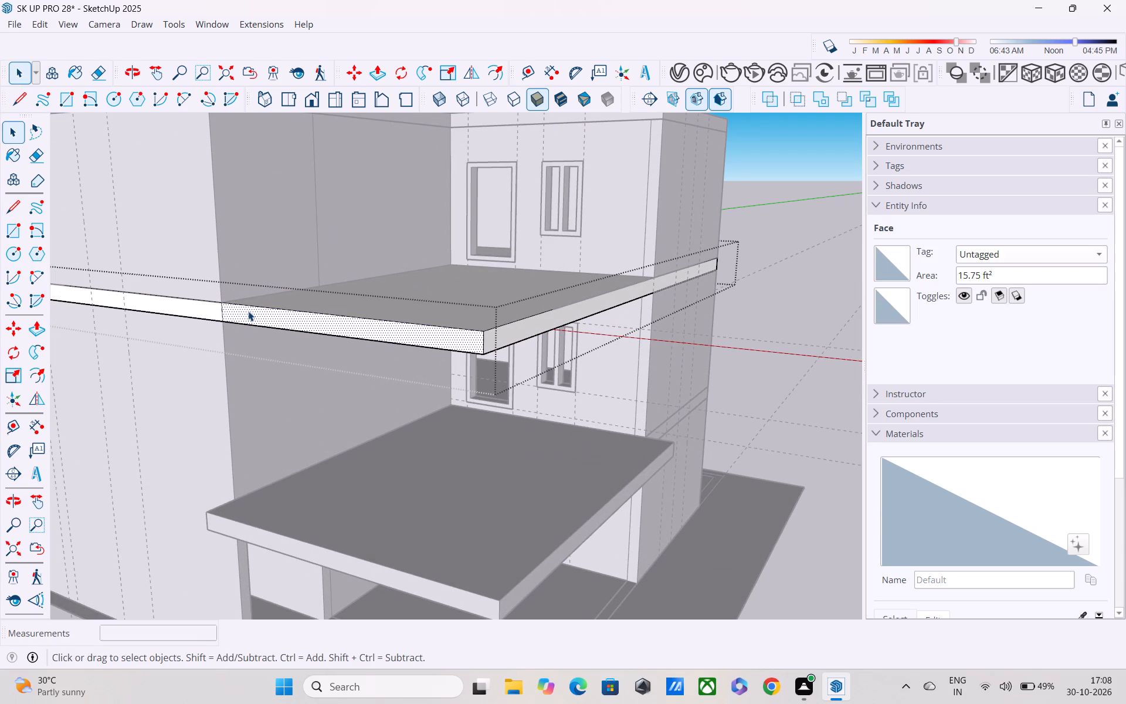
key("p")
left_click(257, 311)
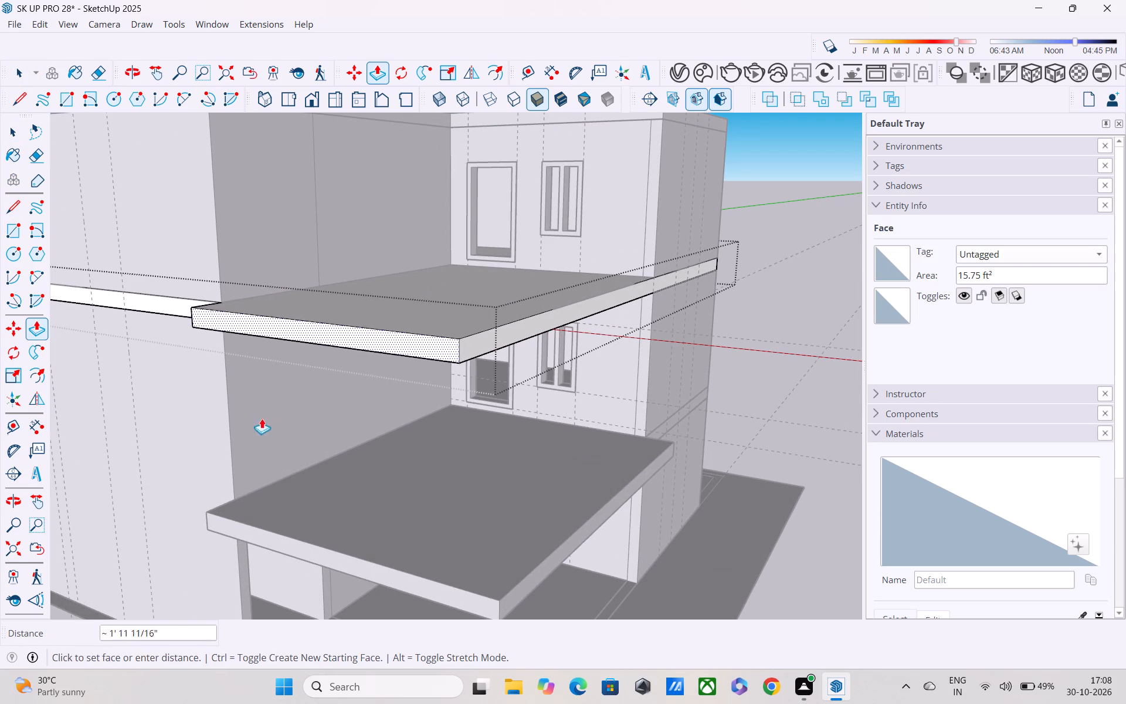
left_click(270, 533)
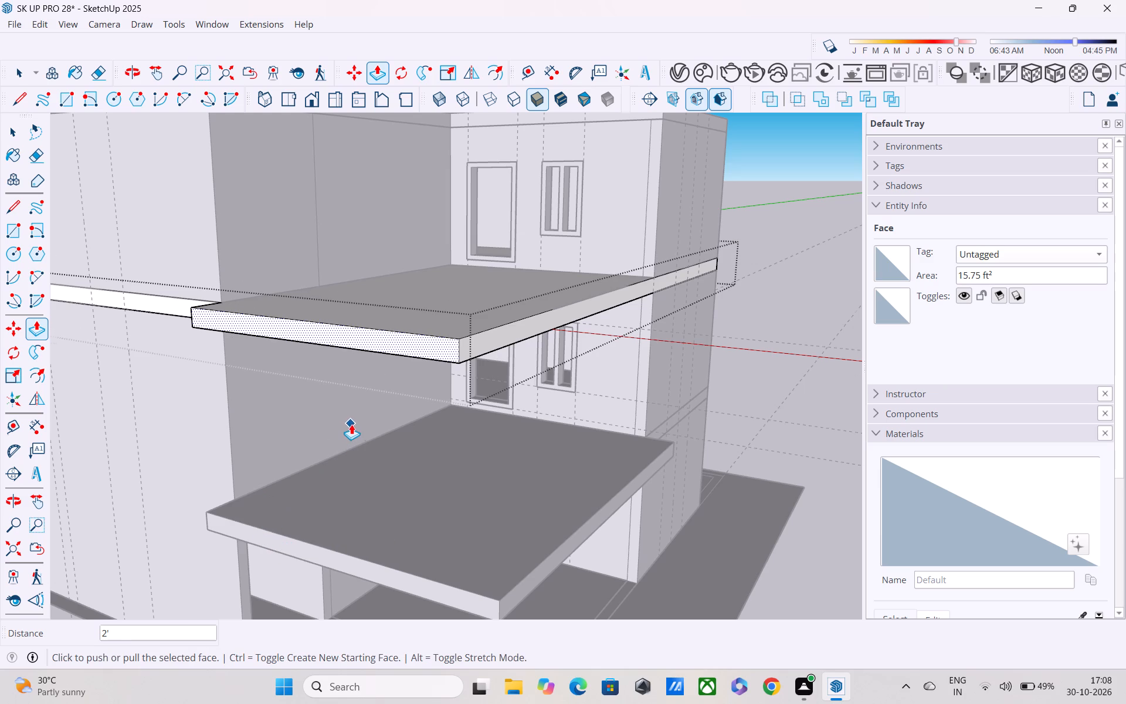
Examine the extended balcony slab from the front, below and the corner, and leave the slab's group.
scroll(351, 424, "down", 6)
middle_click_drag(337, 445, 459, 357)
scroll(460, 356, "up", 1)
scroll(460, 356, "down", 5)
middle_click_drag(461, 364, 286, 466)
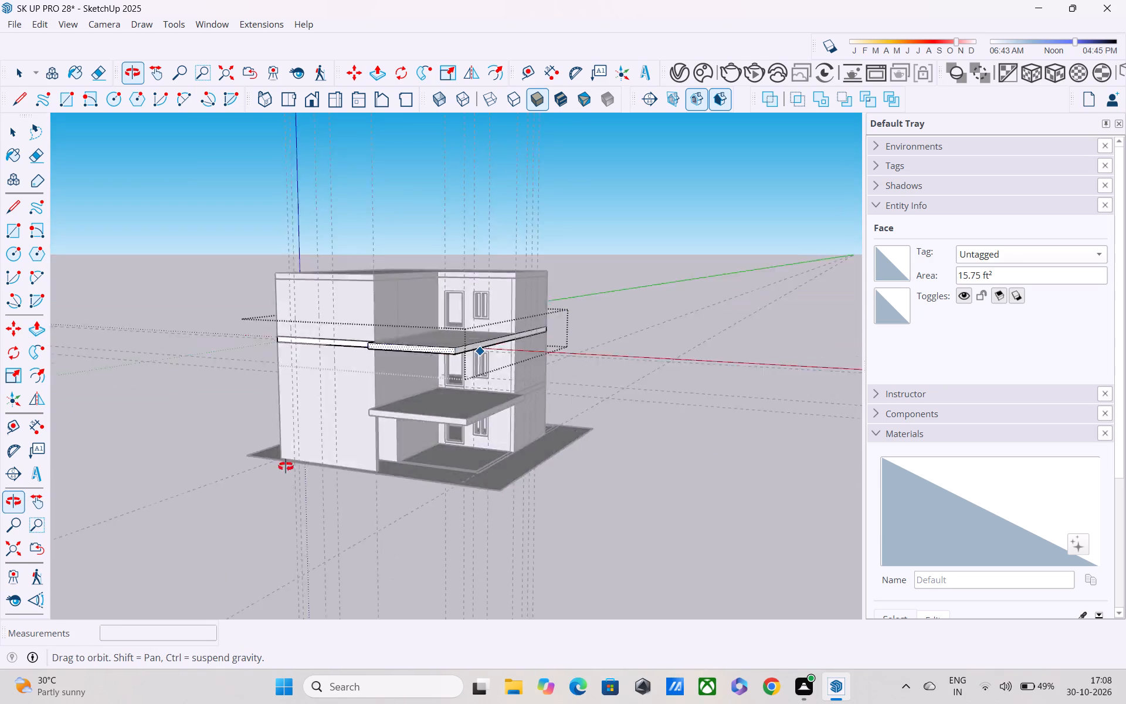
middle_click_drag(286, 466, 491, 374)
scroll(314, 404, "up", 5)
scroll(395, 347, "up", 2)
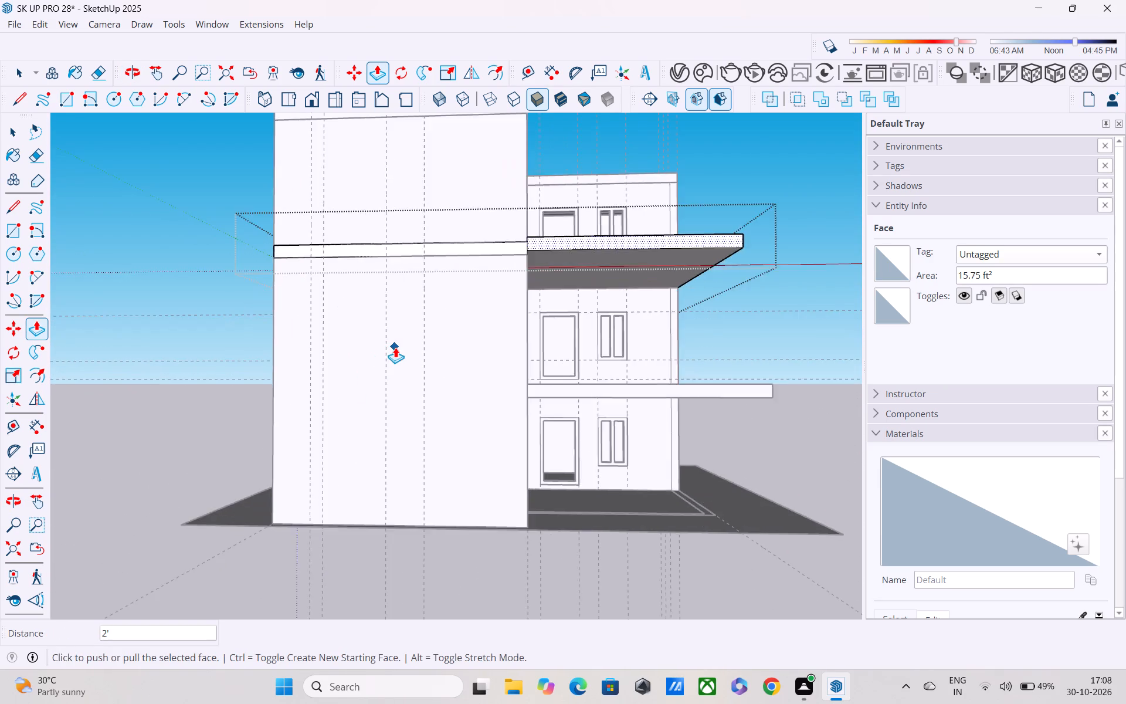
scroll(395, 347, "up", 1)
scroll(395, 347, "down", 4)
key("space")
middle_click_drag(521, 428, 390, 354)
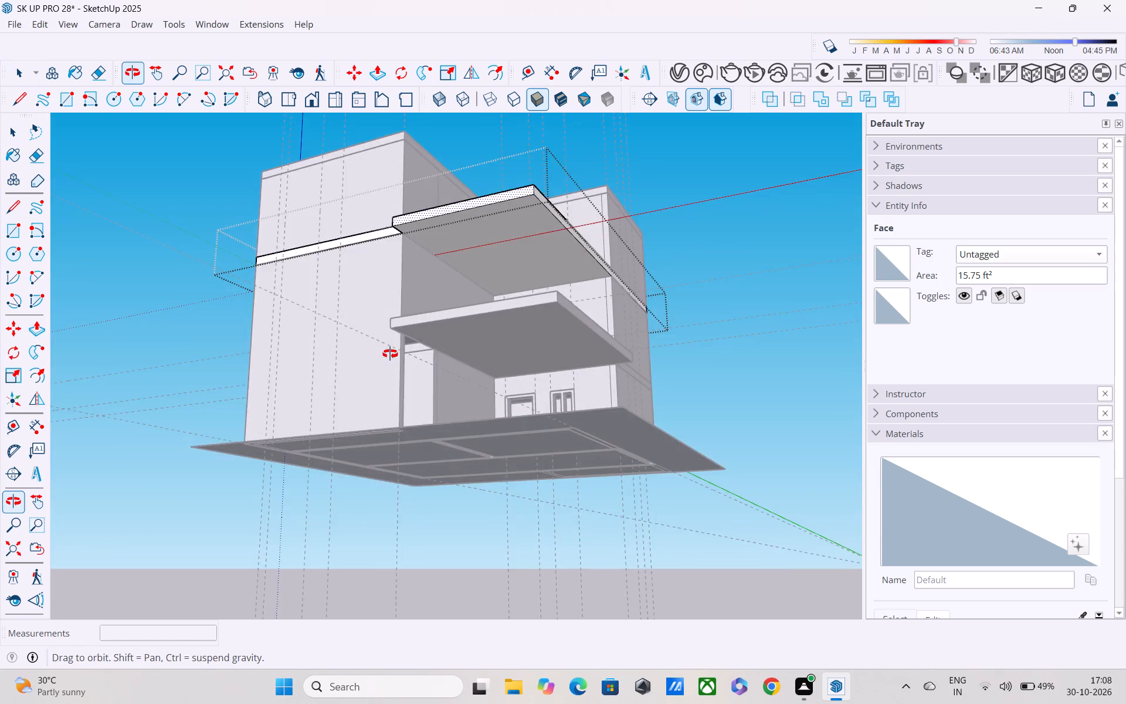
middle_click_drag(390, 354, 314, 460)
key("space")
left_click(161, 320)
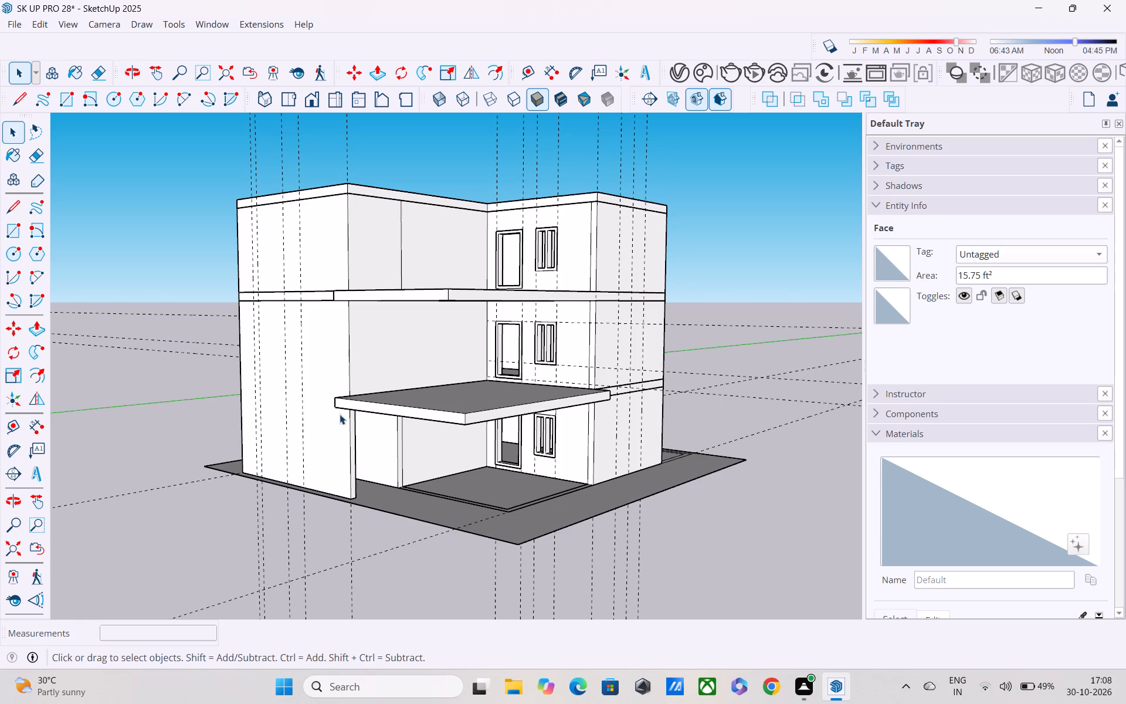
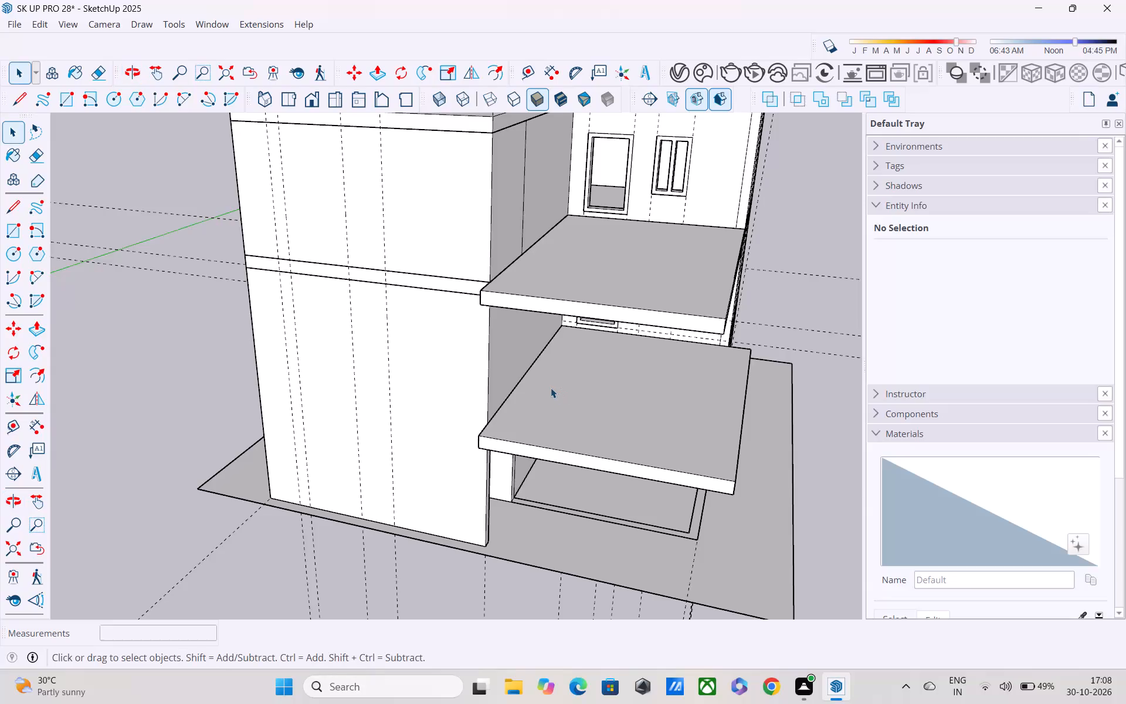
Examine the house from the front and above, opening and leaving the roof slab's group.
middle_click_drag(551, 388, 561, 445, "shift")
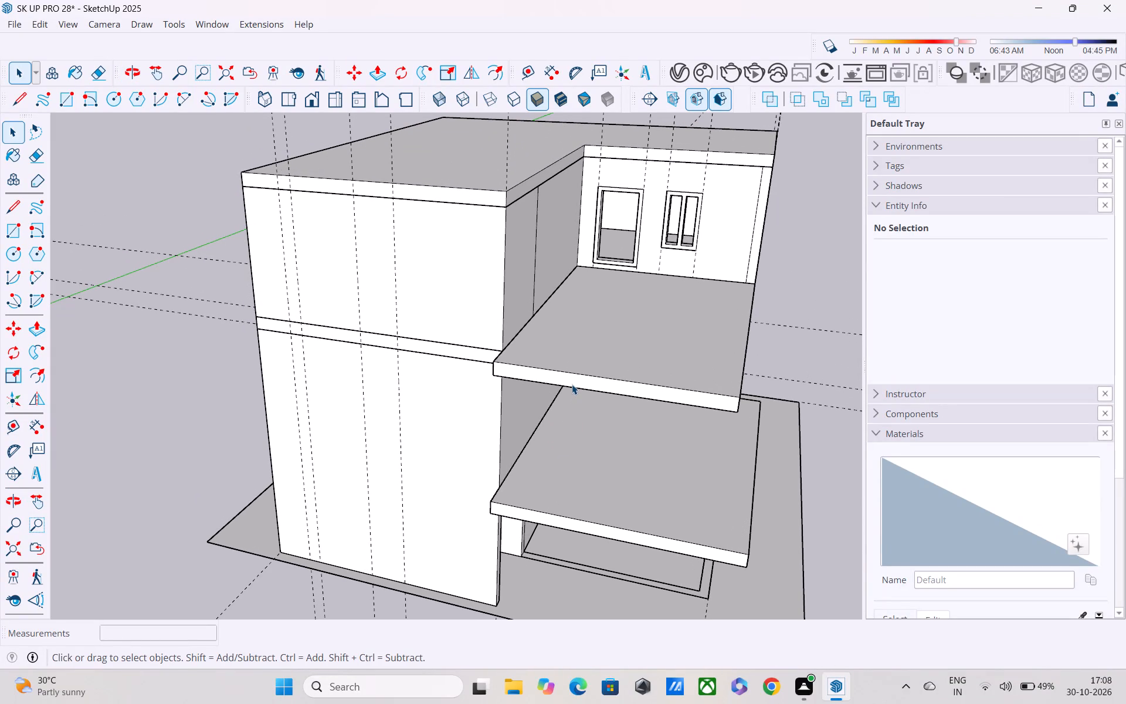
middle_click_drag(448, 388, 446, 424, "shift")
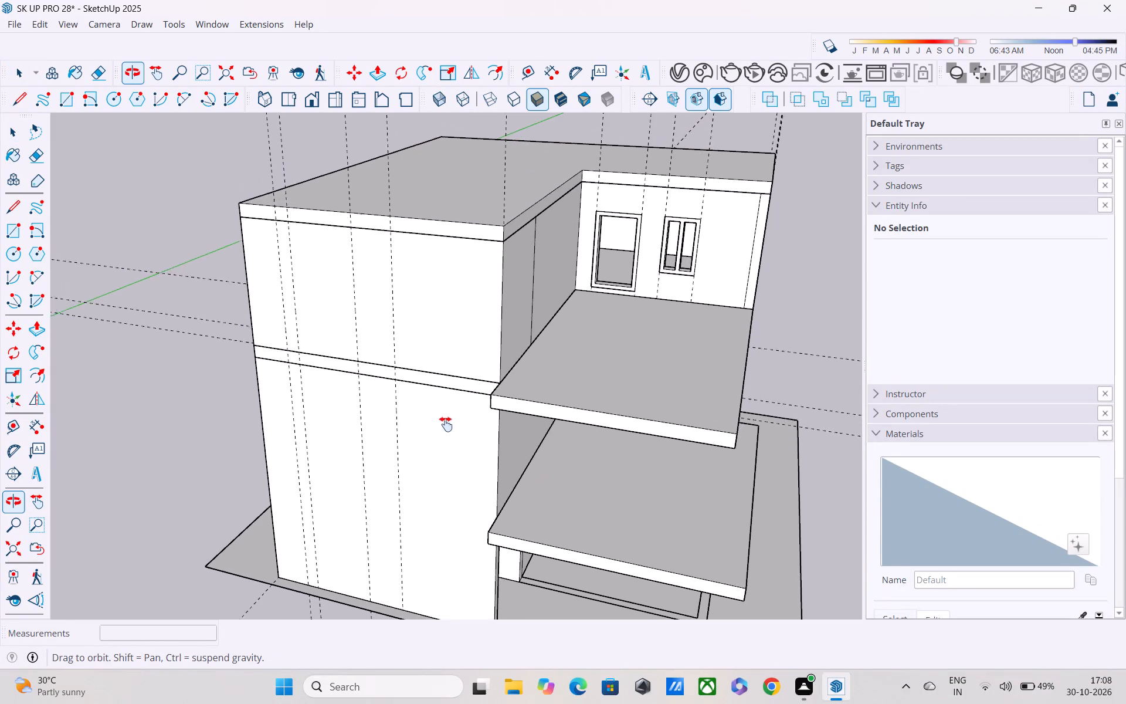
middle_click_drag(446, 424, 446, 488, "shift")
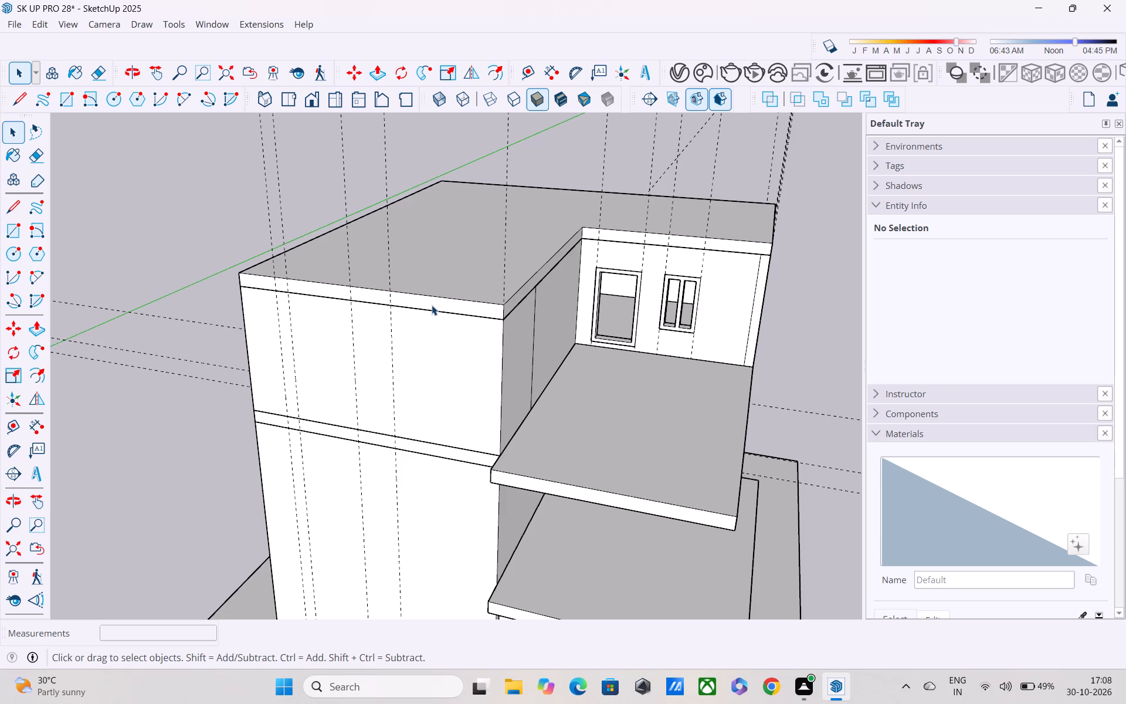
scroll(432, 305, "down", 5)
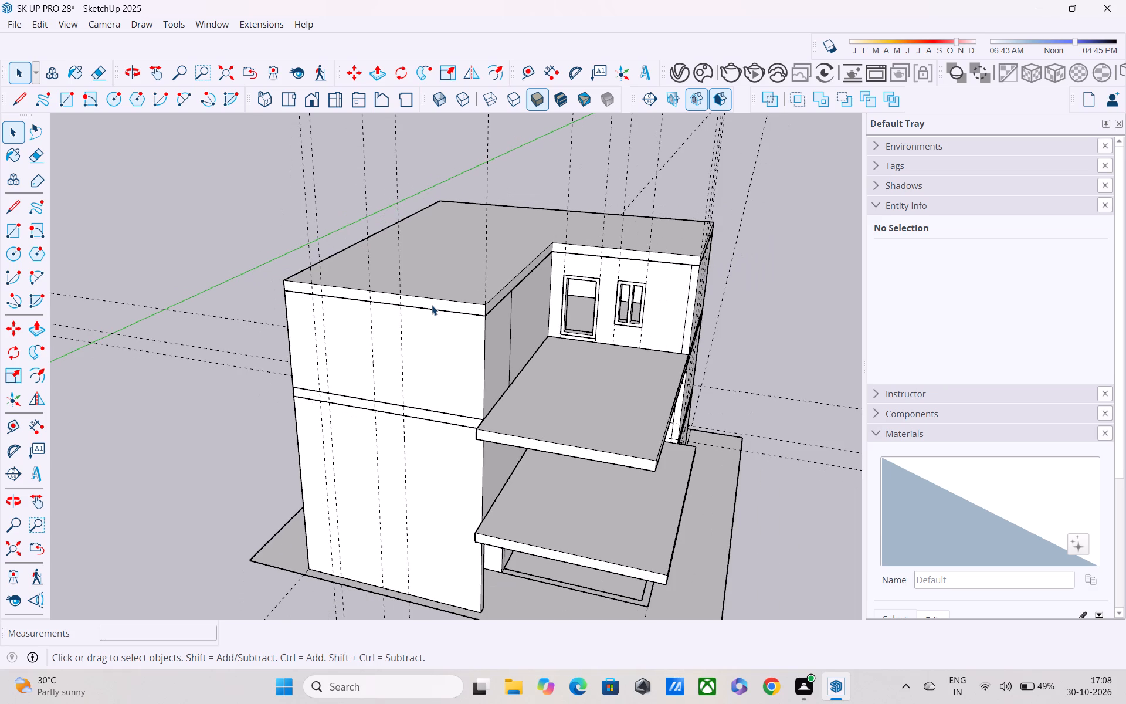
middle_click_drag(432, 305, 436, 247)
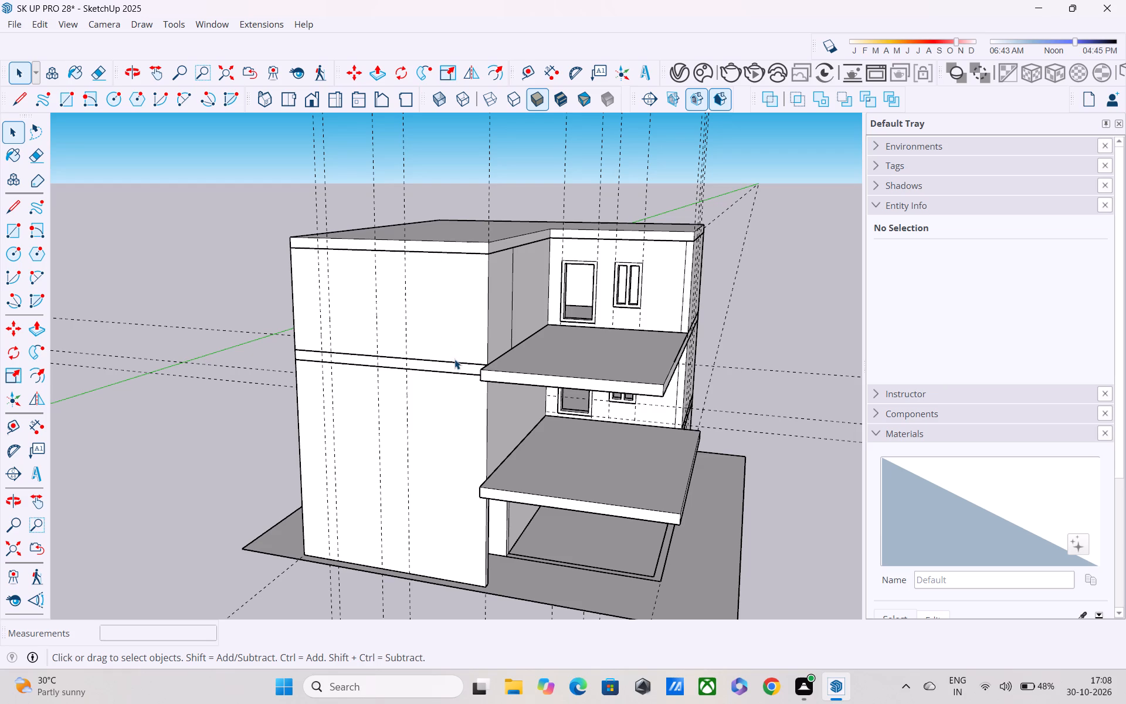
double_click(462, 246)
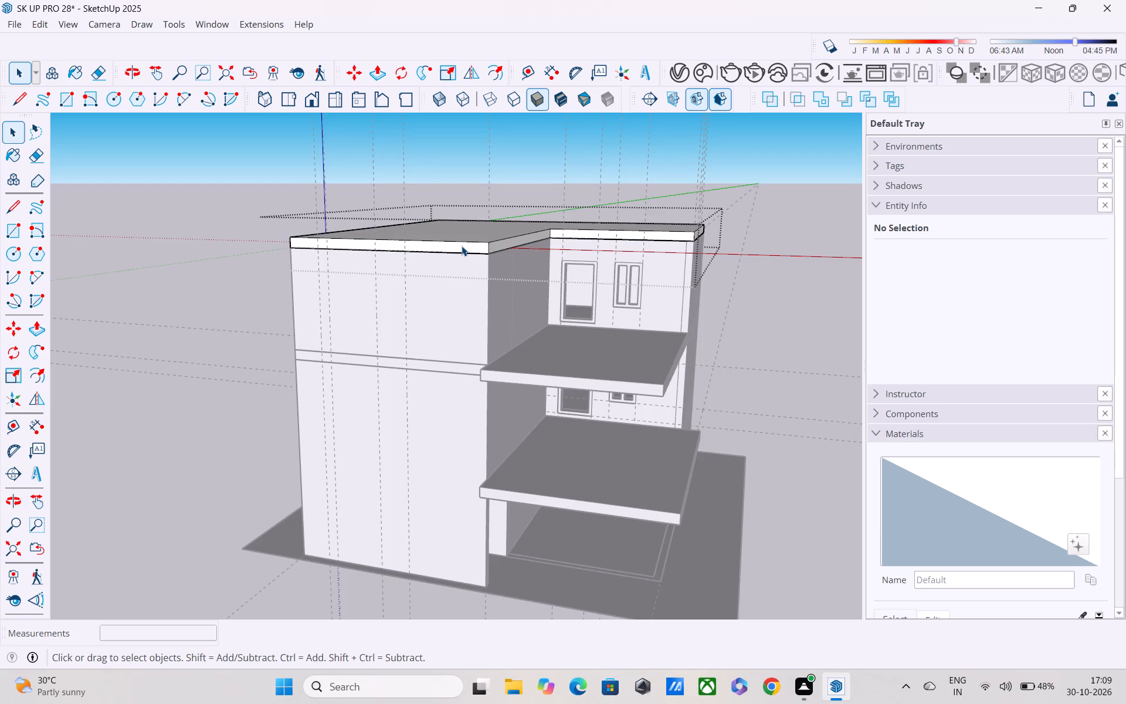
middle_click_drag(462, 246, 551, 224)
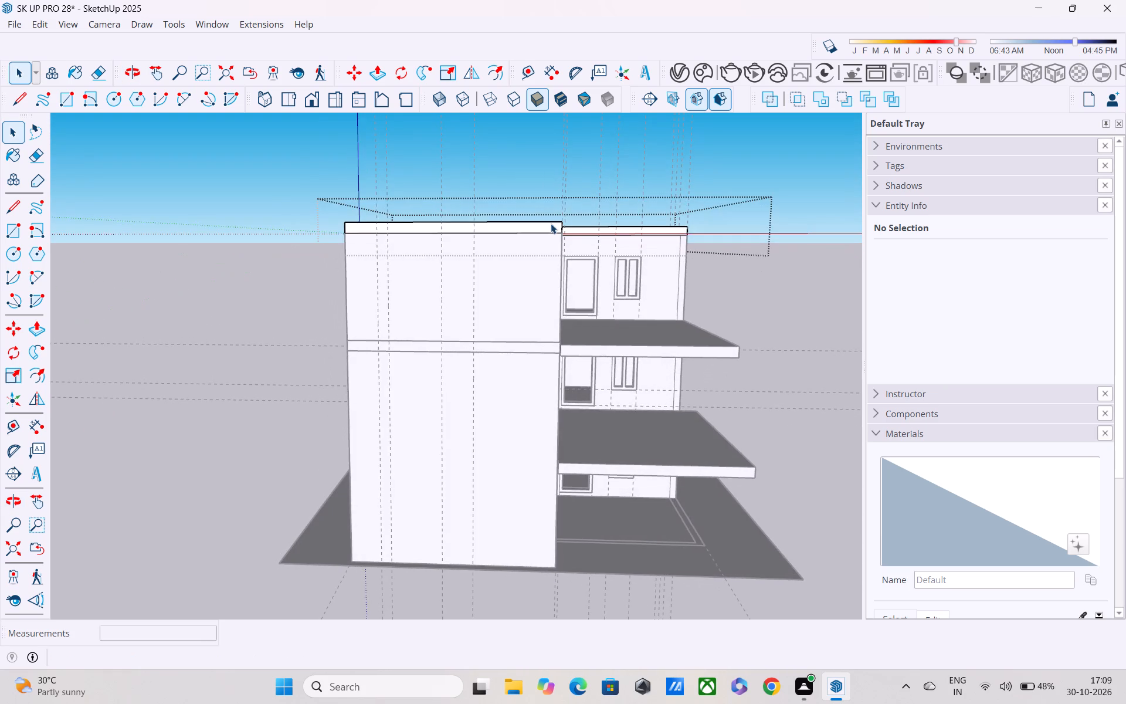
scroll(551, 224, "down", 4)
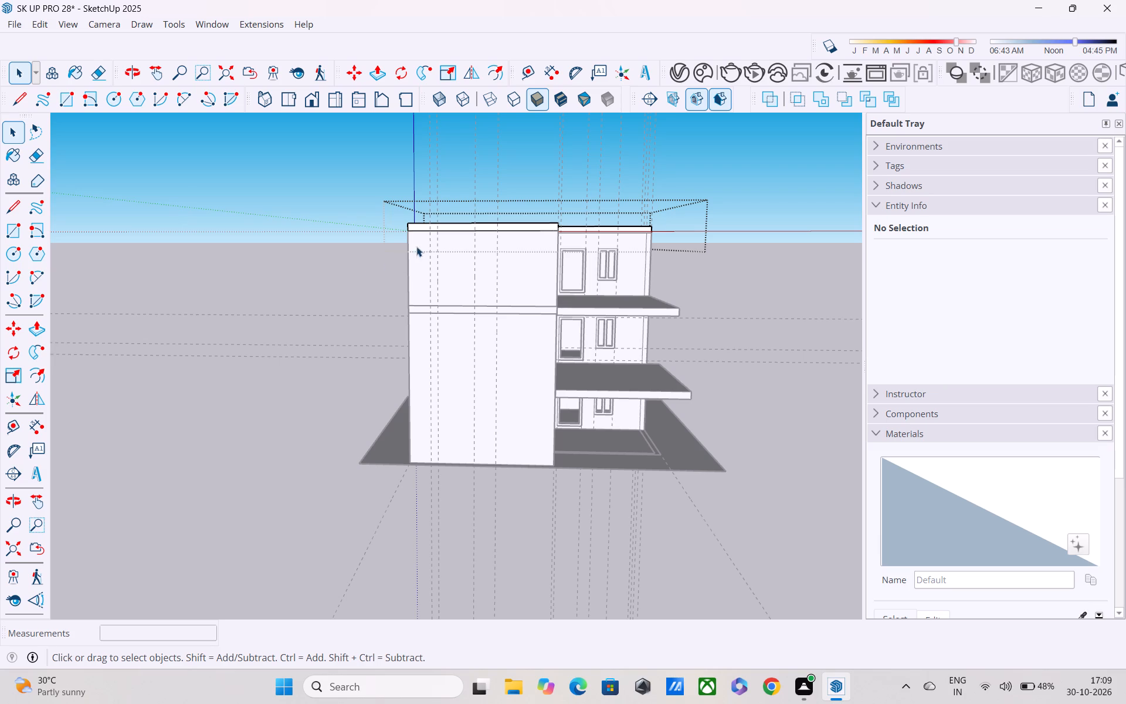
scroll(421, 231, "down", 8)
middle_click_drag(424, 256, 434, 311)
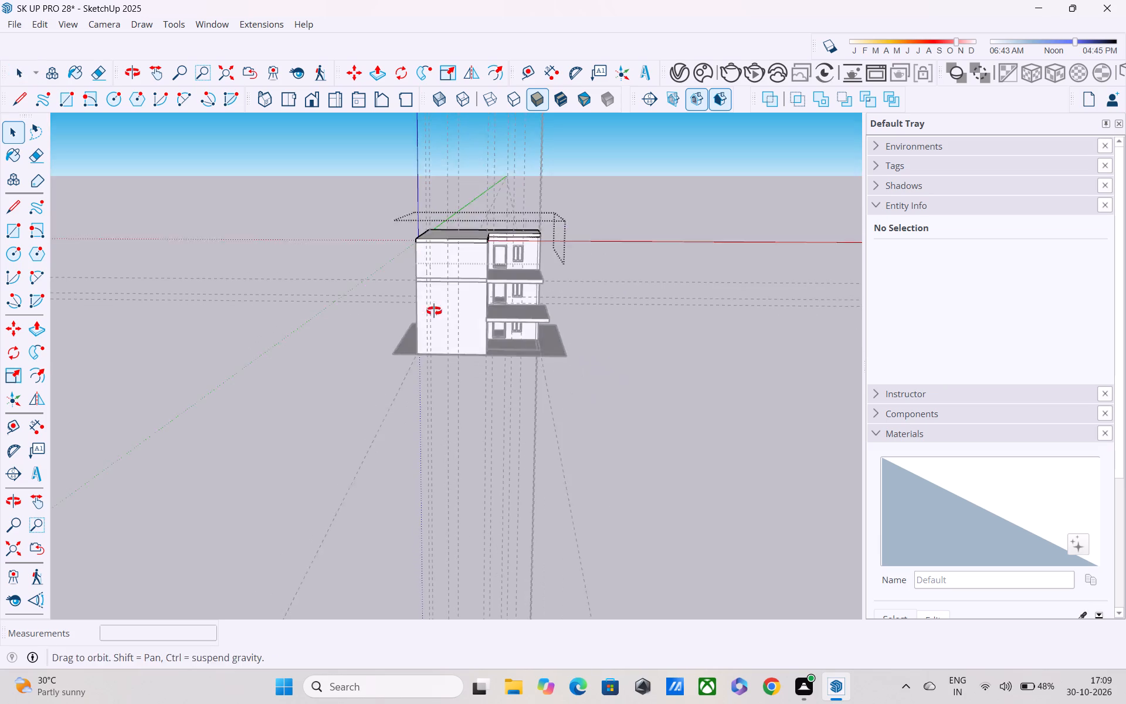
middle_click_drag(434, 311, 437, 331)
left_click(332, 292)
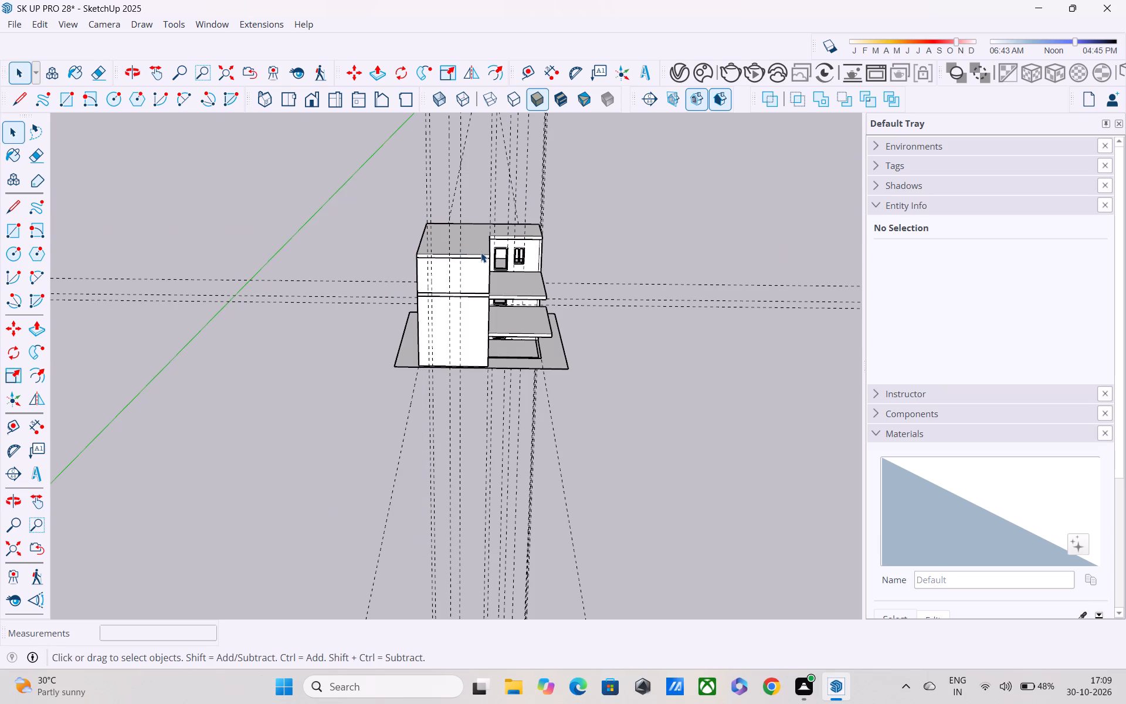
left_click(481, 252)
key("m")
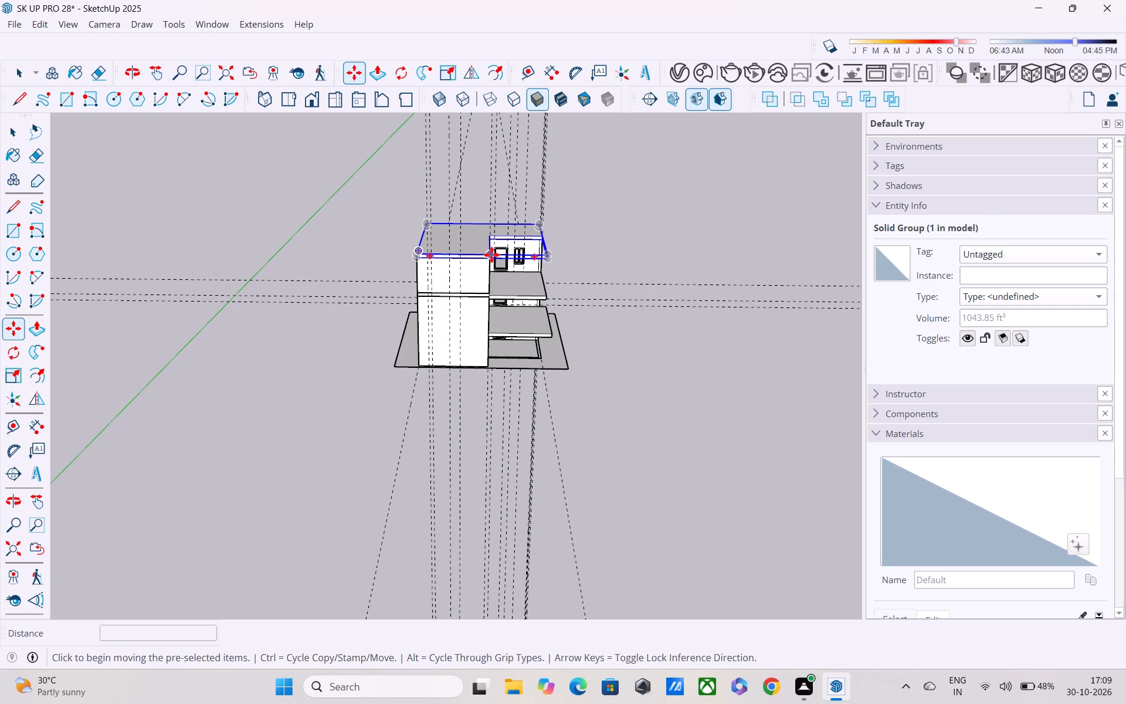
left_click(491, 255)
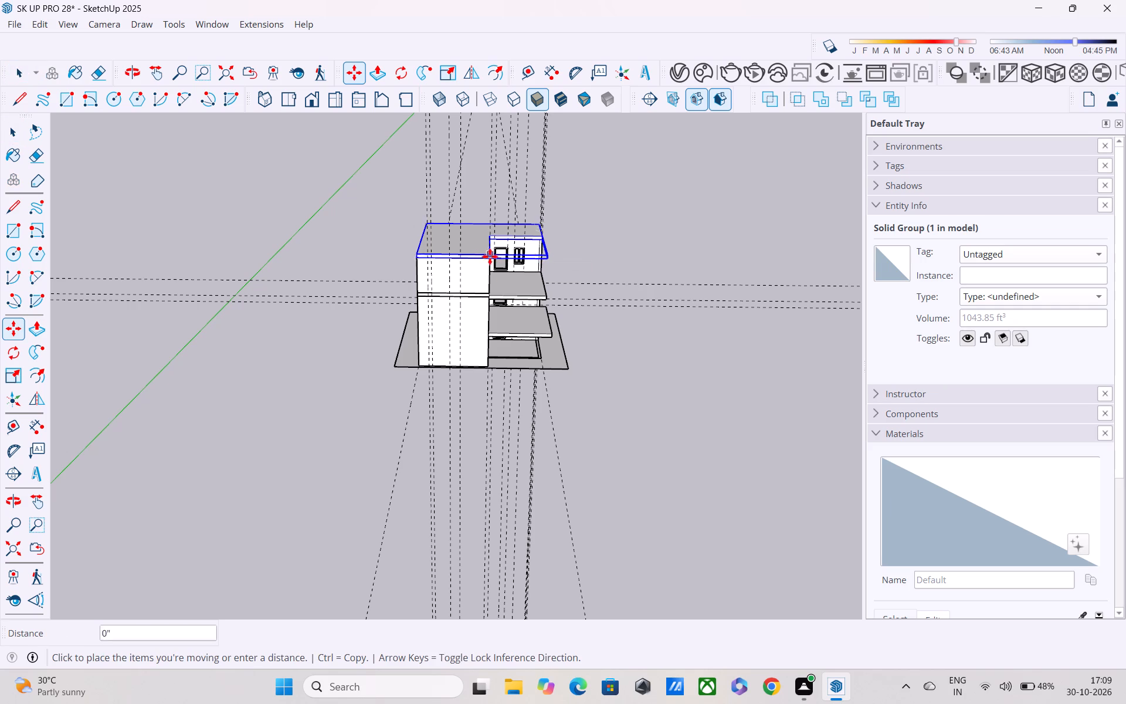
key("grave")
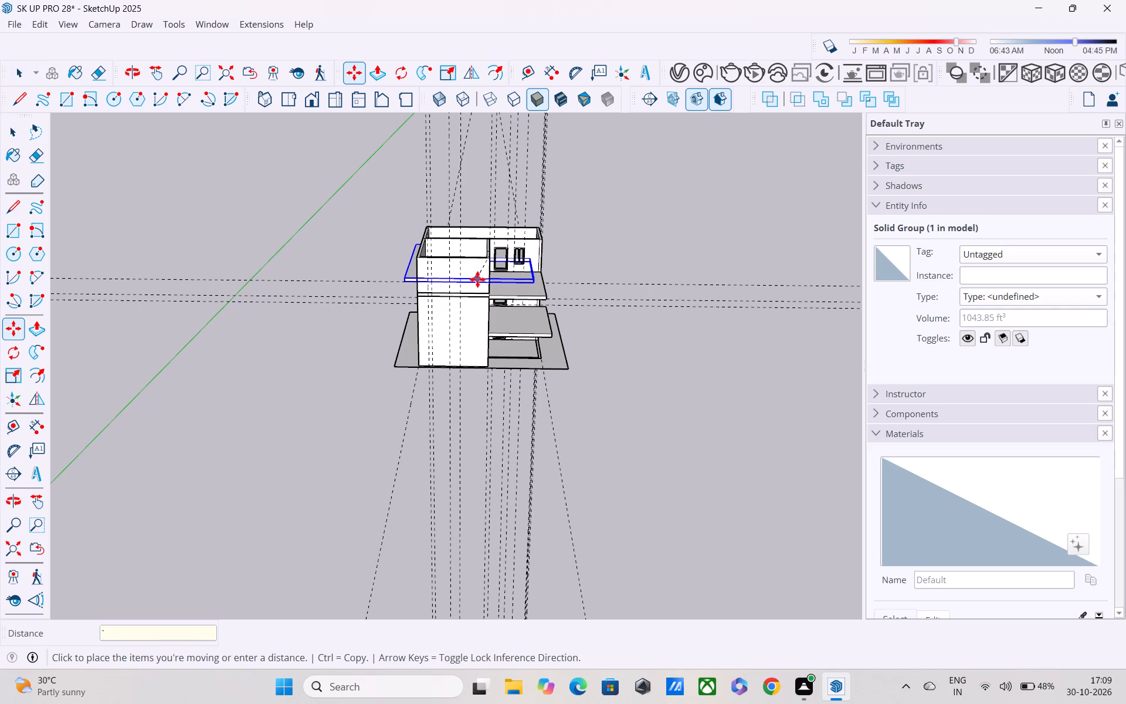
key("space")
Copy the whole three-storey house to a clear spot about 123' 7" away from the original.
left_click_drag(358, 177, 371, 180)
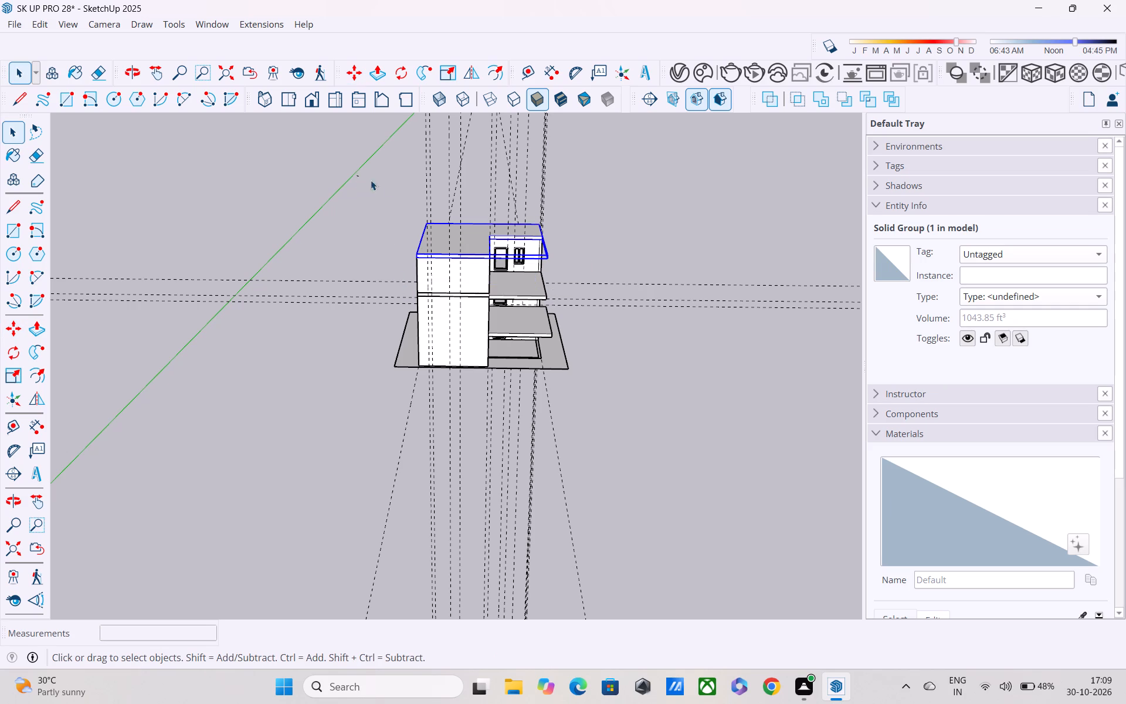
left_click_drag(371, 180, 619, 401)
middle_click_drag(569, 353, 839, 302)
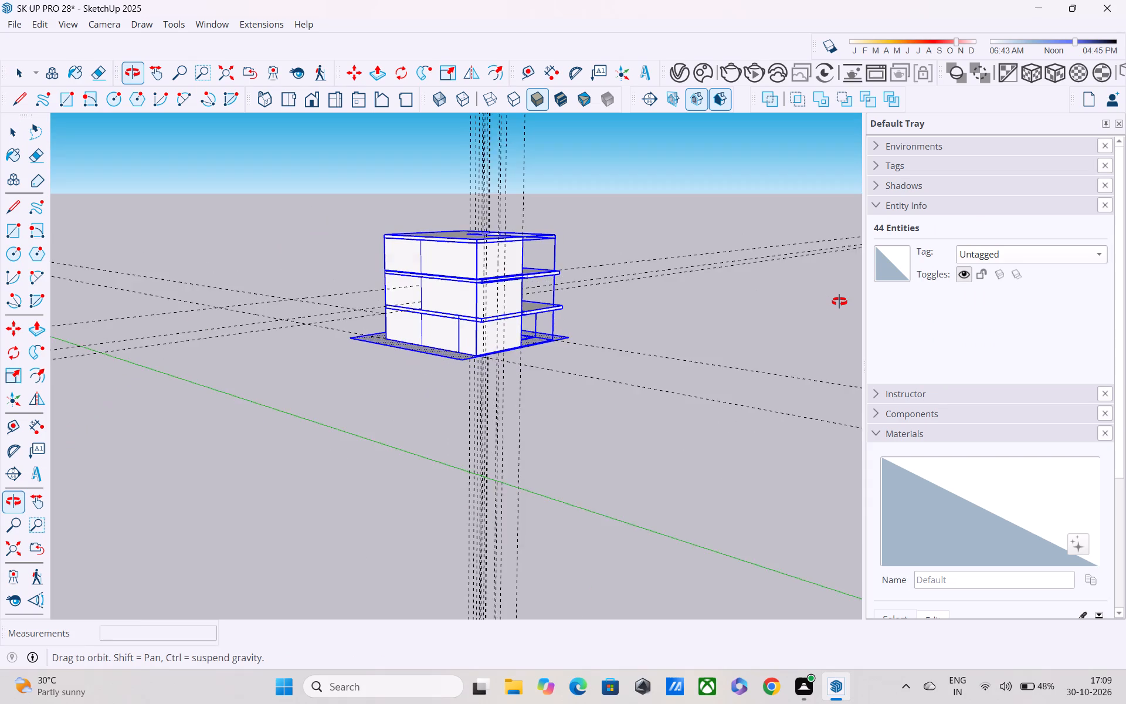
middle_click_drag(839, 302, 791, 313)
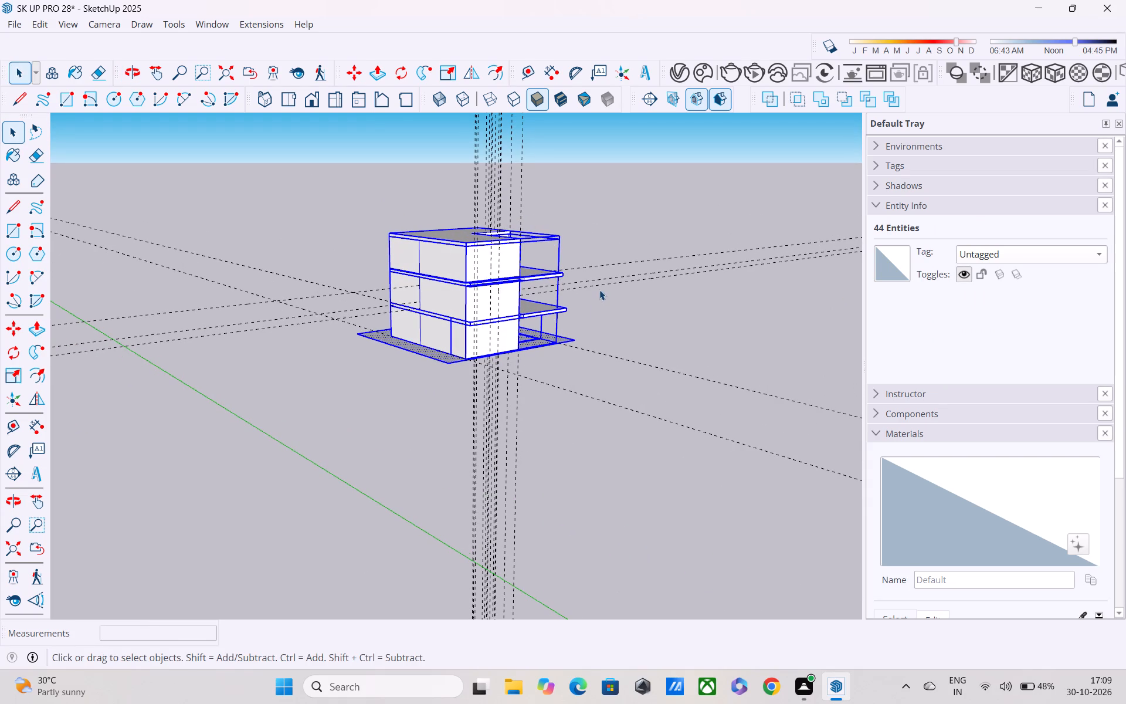
key("m")
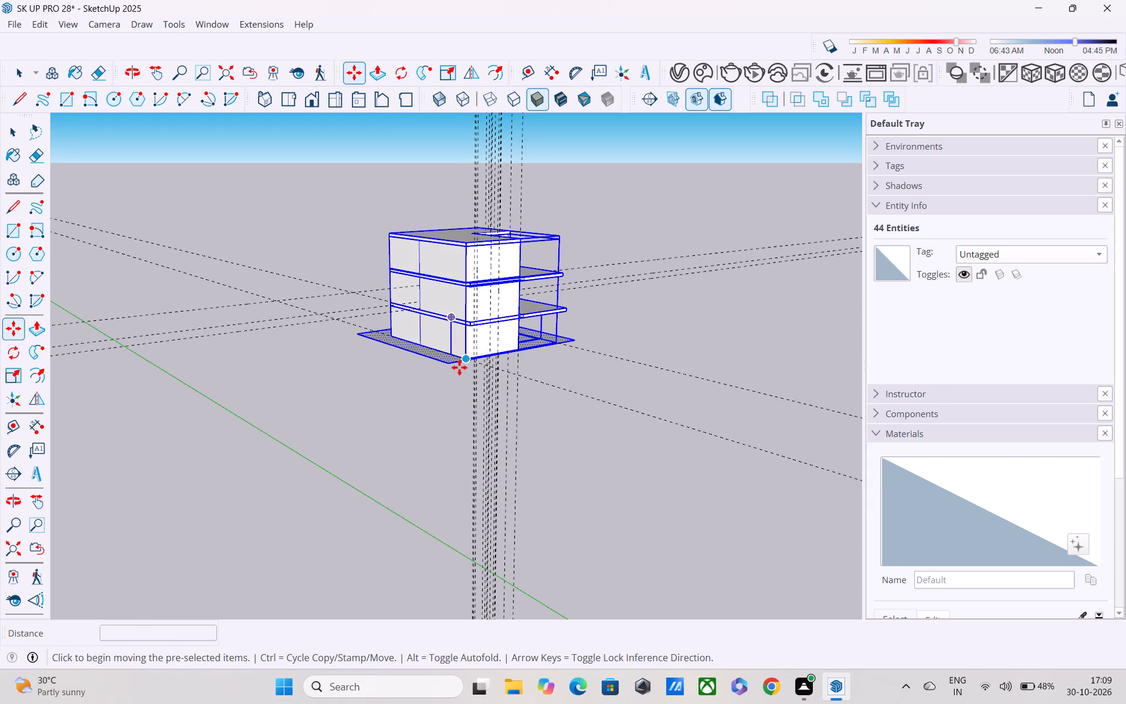
left_click(459, 367)
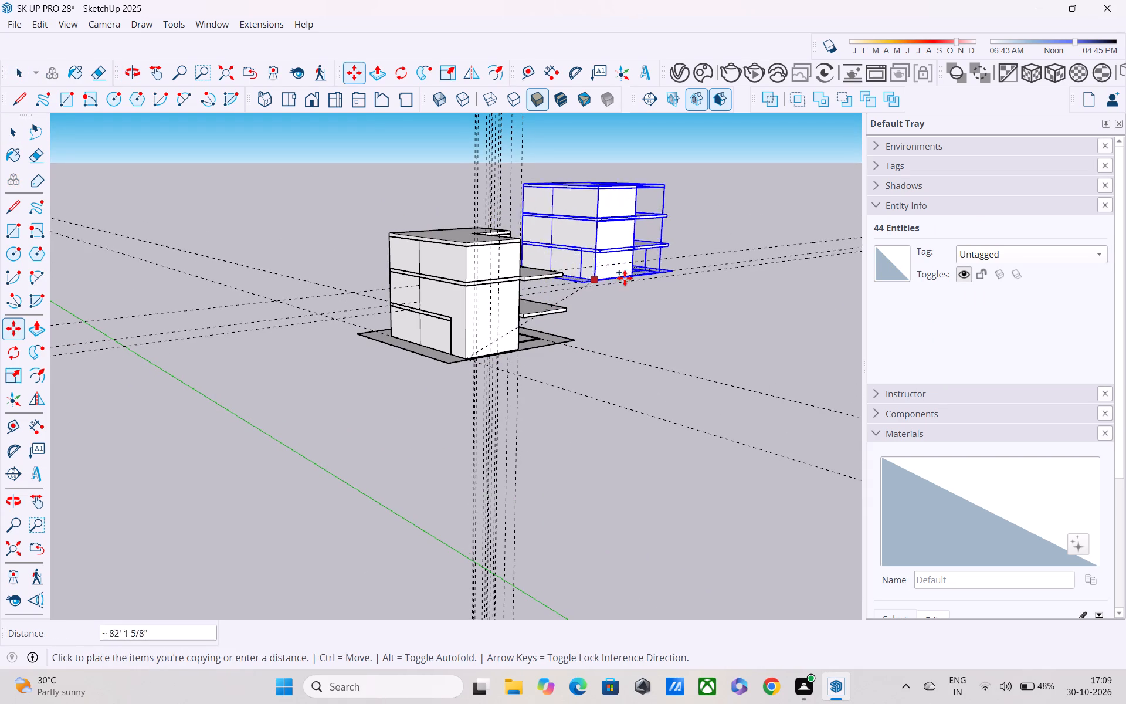
left_click(674, 259)
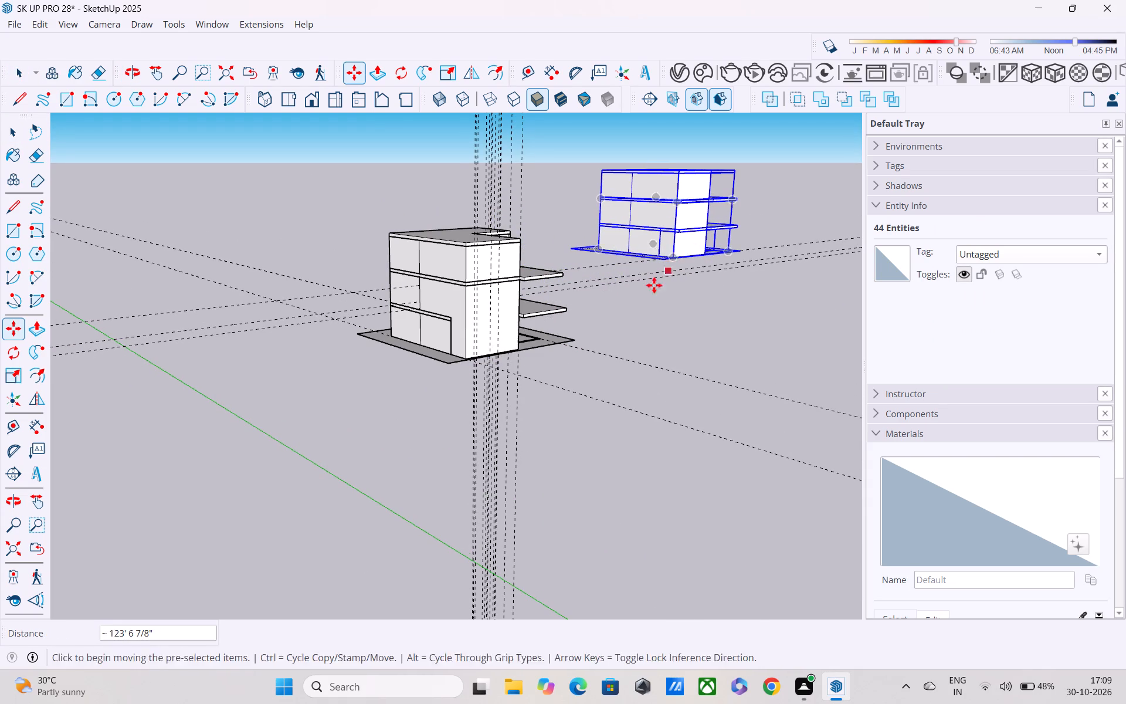
middle_click_drag(640, 301, 576, 270)
key("space")
Explode the middle-storey walls group of the original house.
middle_click_drag(561, 245, 431, 277)
scroll(423, 276, "up", 3)
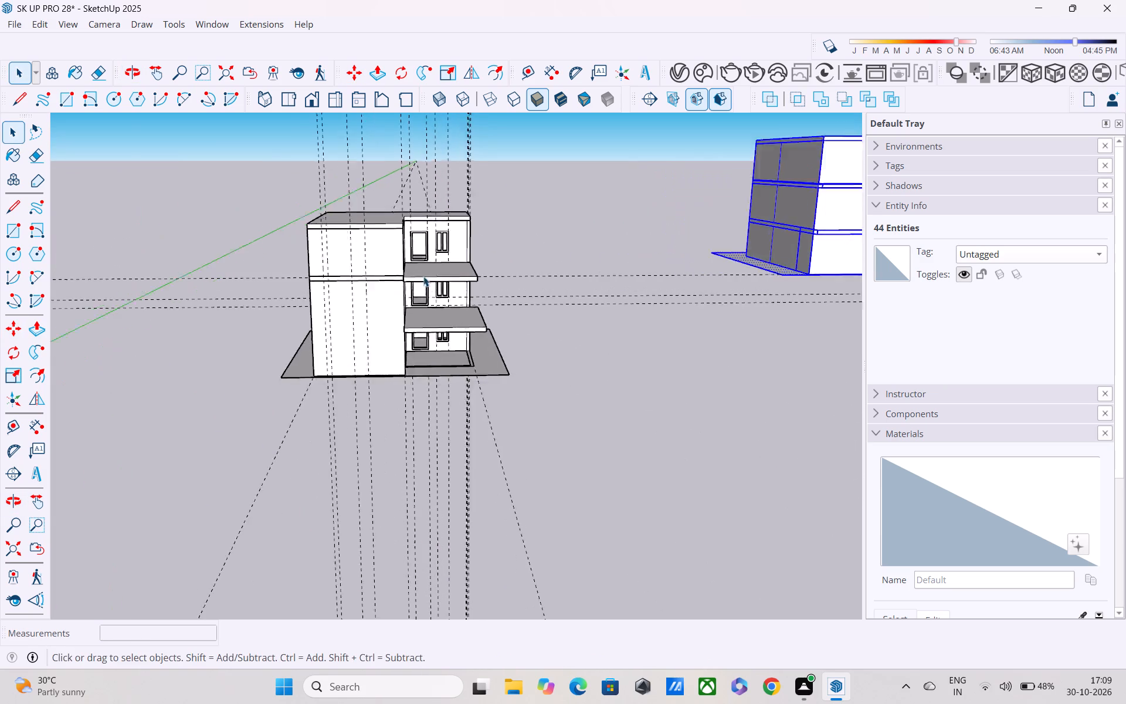
scroll(423, 276, "up", 2)
middle_click_drag(397, 262, 279, 154)
scroll(394, 235, "down", 9)
scroll(422, 252, "up", 1)
middle_click_drag(422, 252, 427, 276)
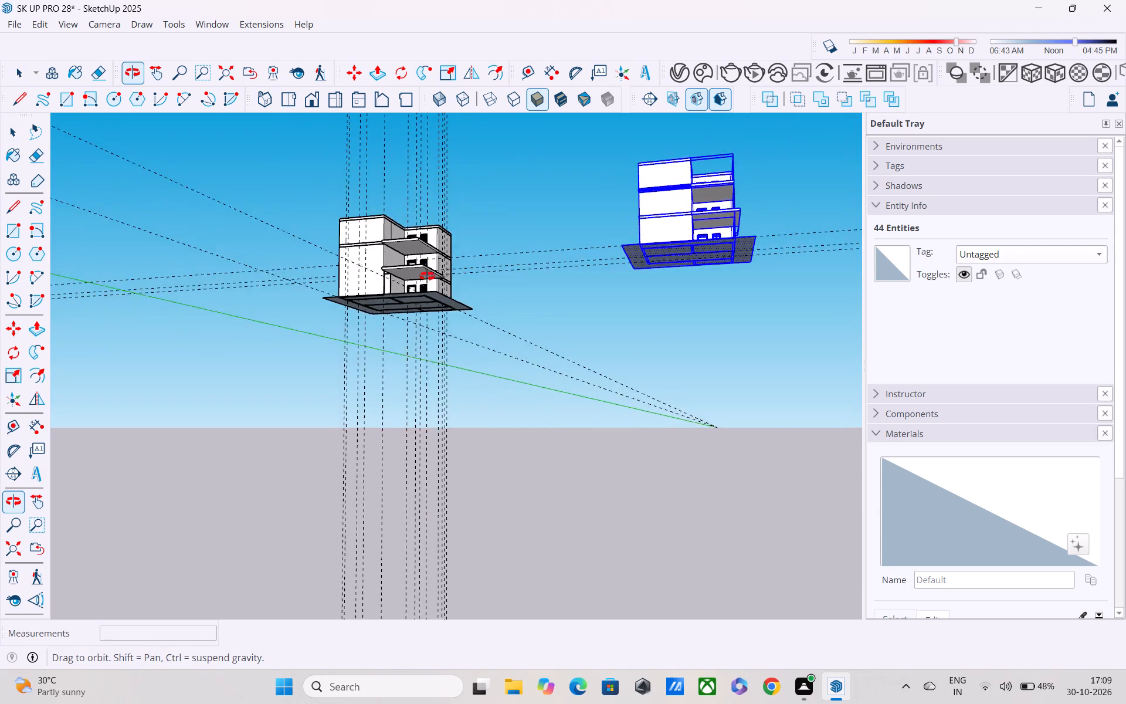
middle_click_drag(427, 276, 559, 368)
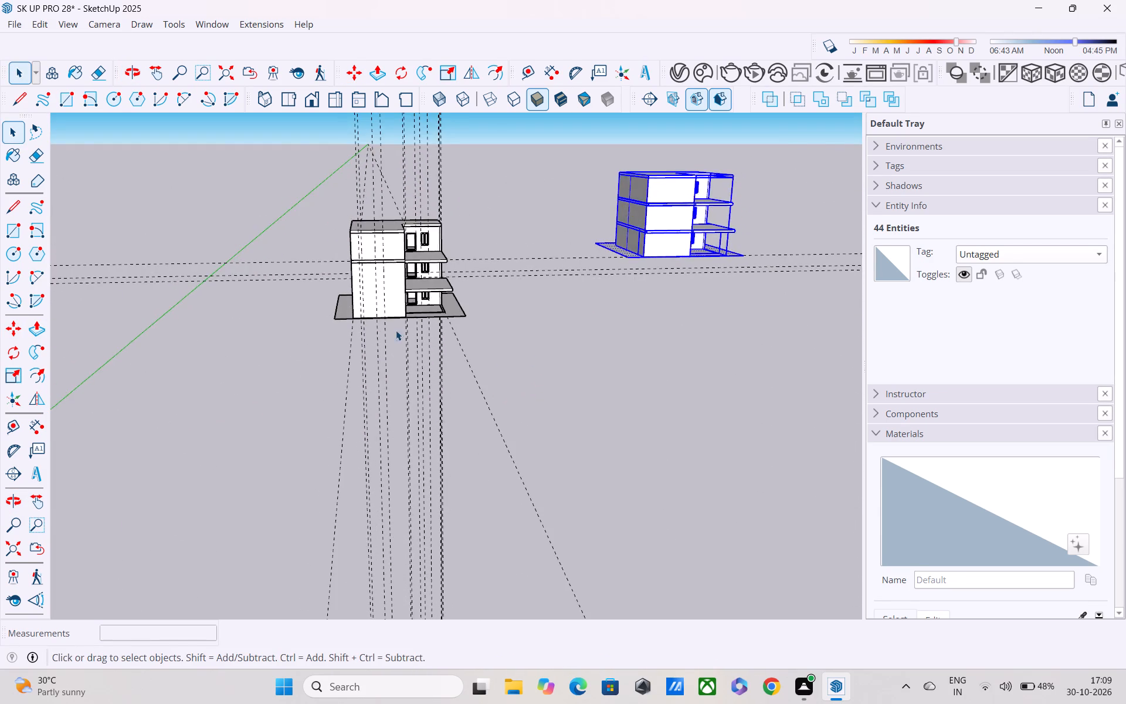
scroll(394, 328, "up", 4)
middle_click_drag(405, 238, 450, 266)
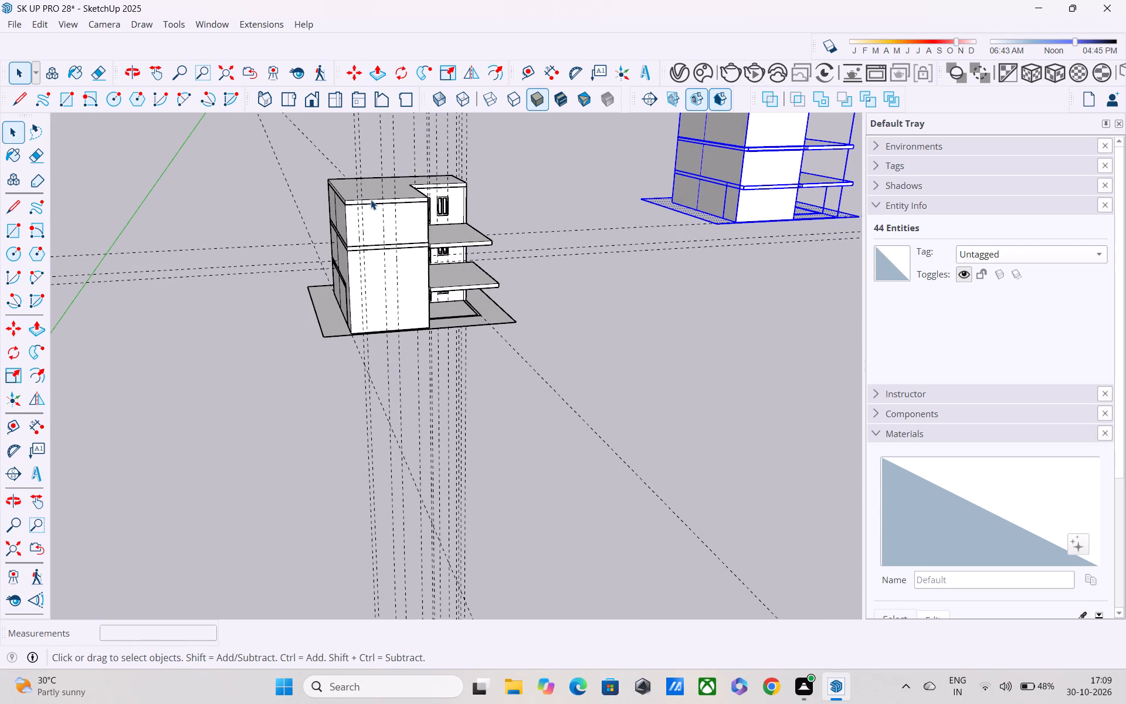
left_click(371, 199)
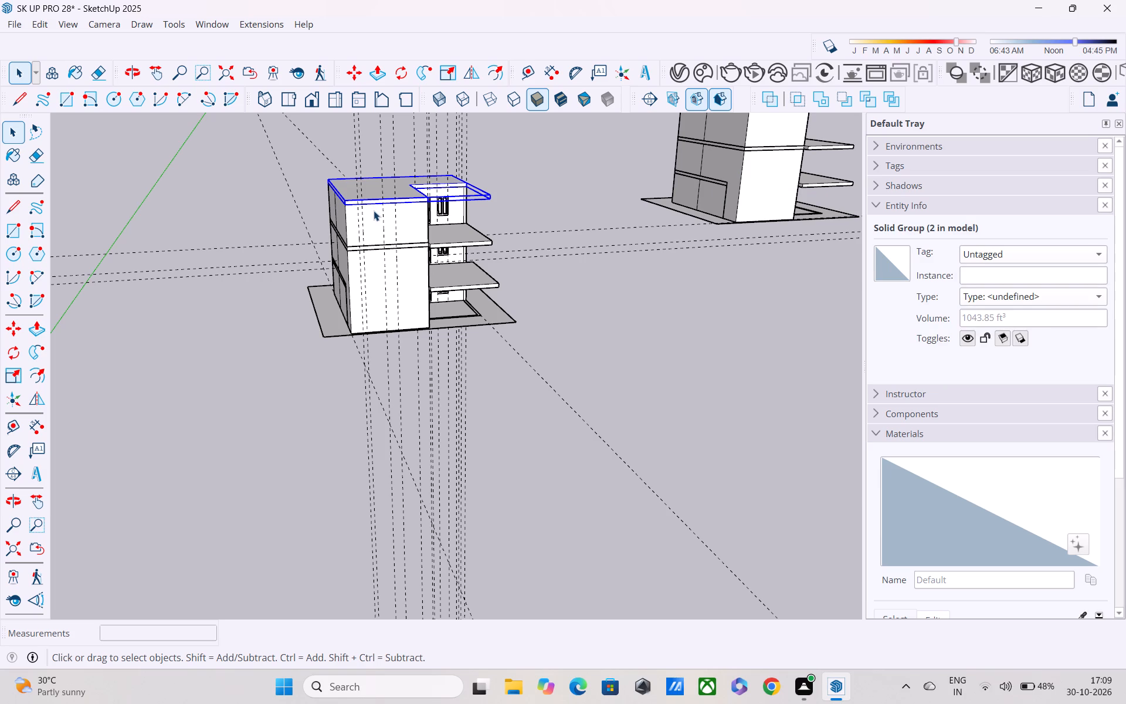
right_click(417, 250)
left_click(446, 351)
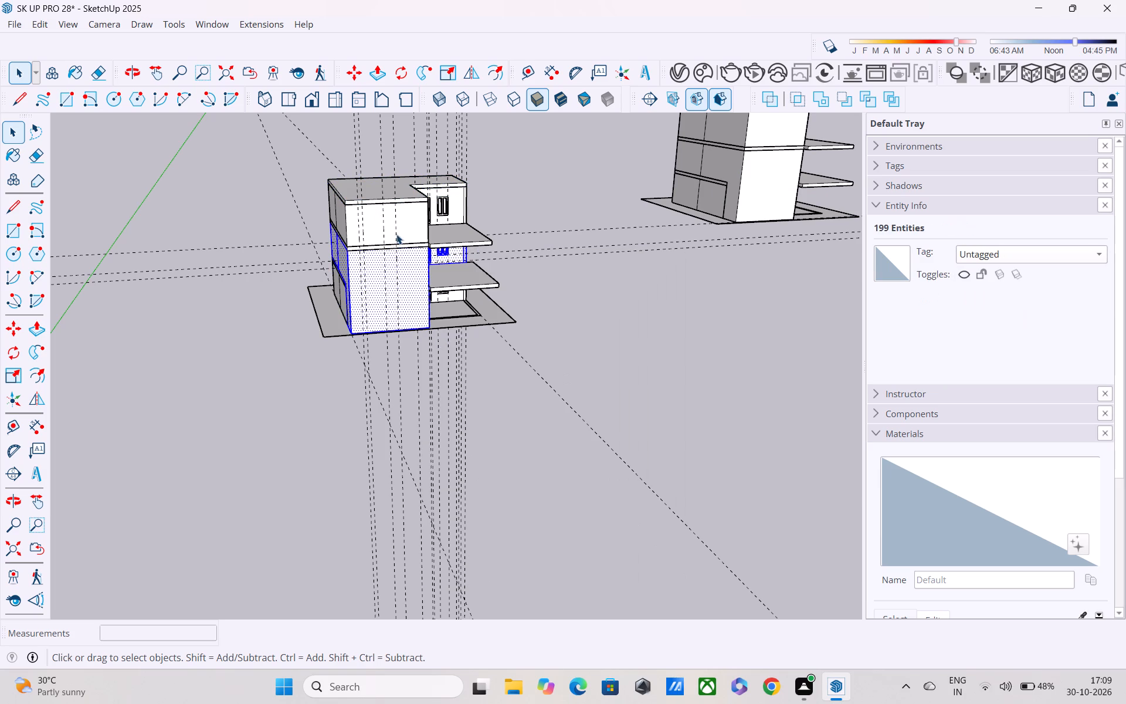
Explode the top-storey walls group of the original house.
left_click(396, 233)
right_click(388, 232)
left_click(472, 341)
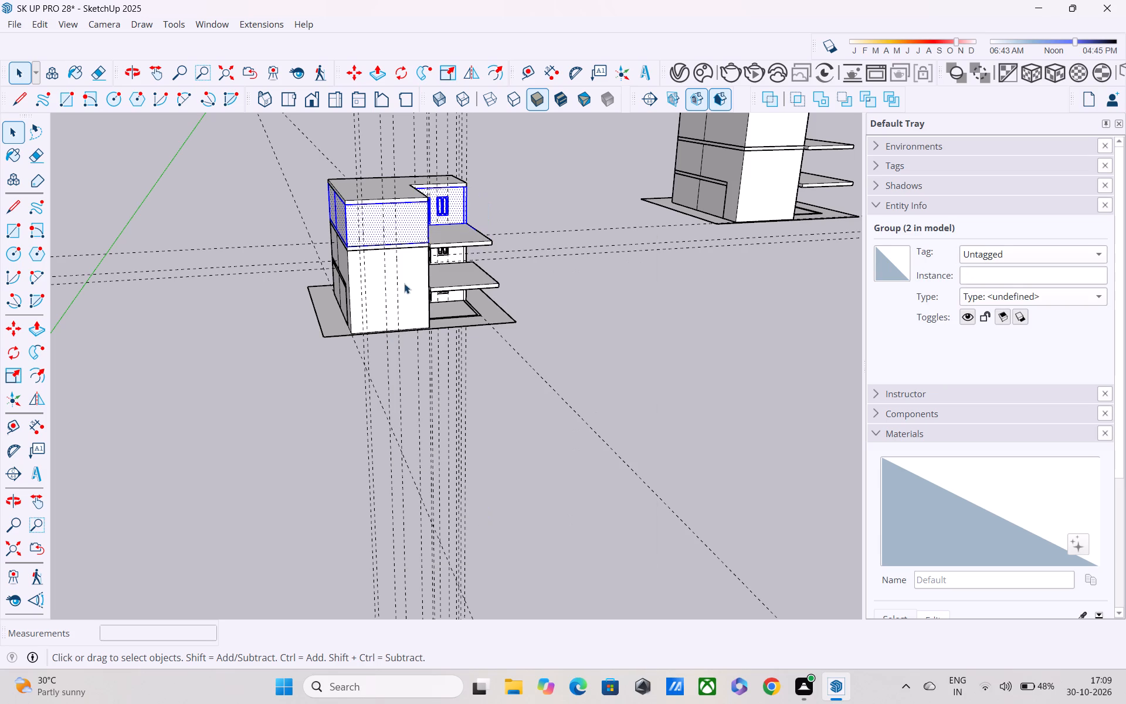
Explode the third-level floor slab's group with the upper balcony.
left_click(467, 242)
right_click(467, 242)
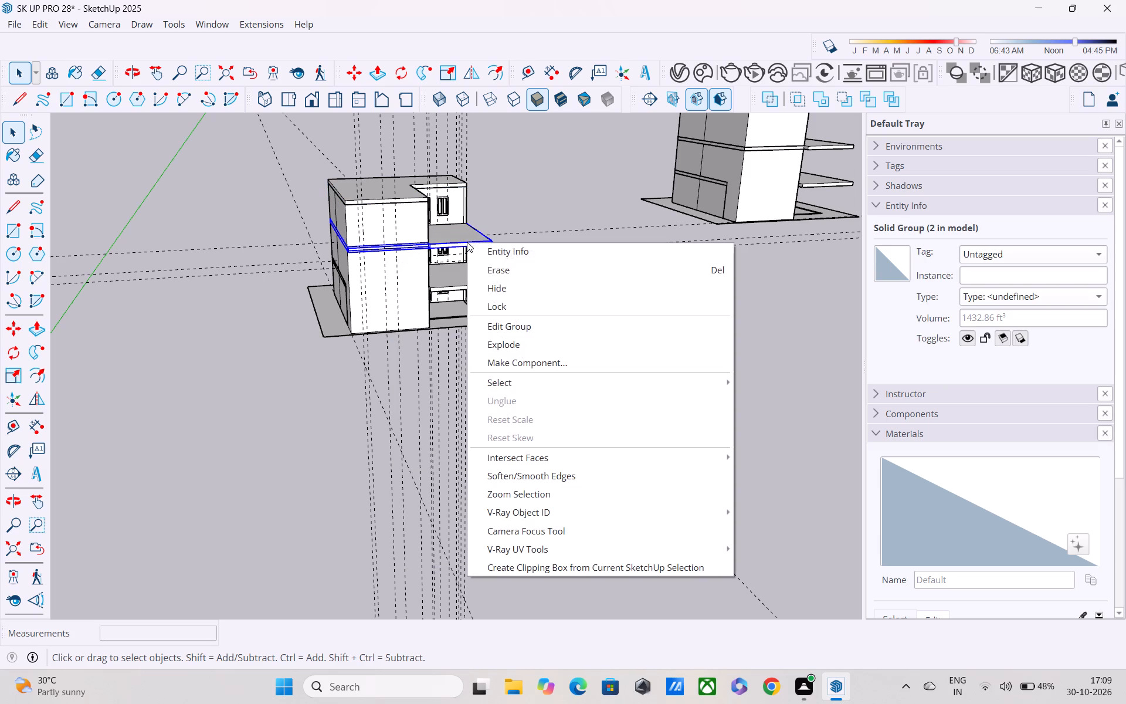
left_click(495, 337)
Check the tall front wall and the second-level floor slab for remaining groups by selecting them.
left_click(406, 275)
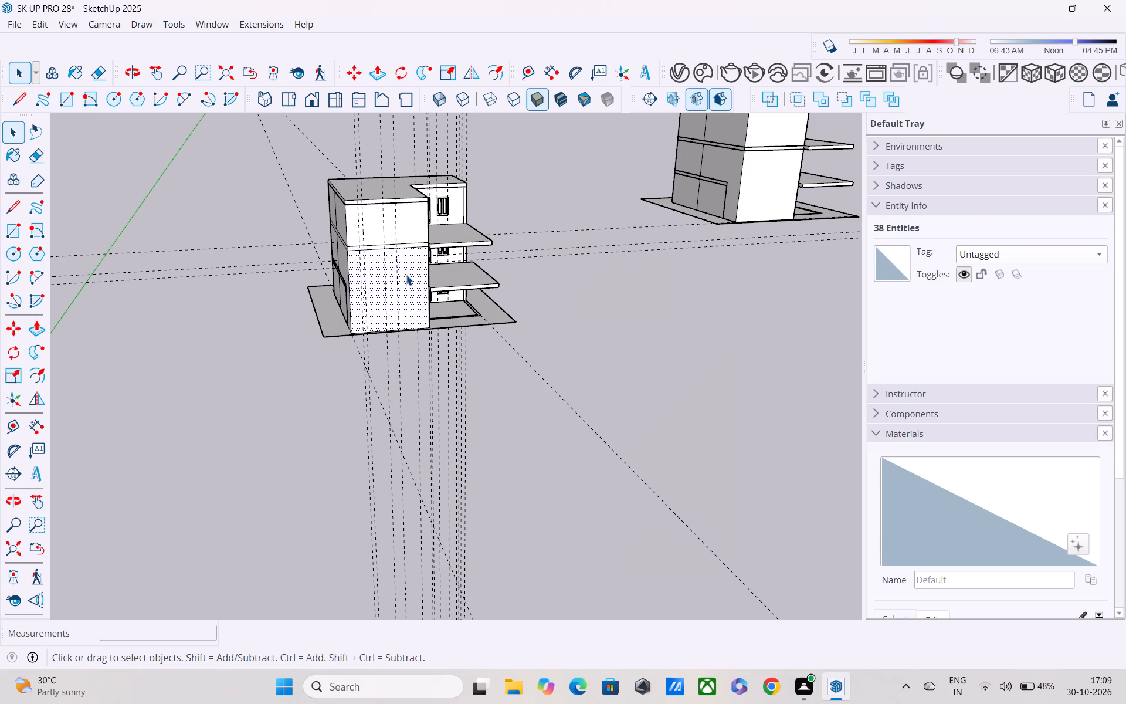
right_click(406, 276)
left_click(468, 274)
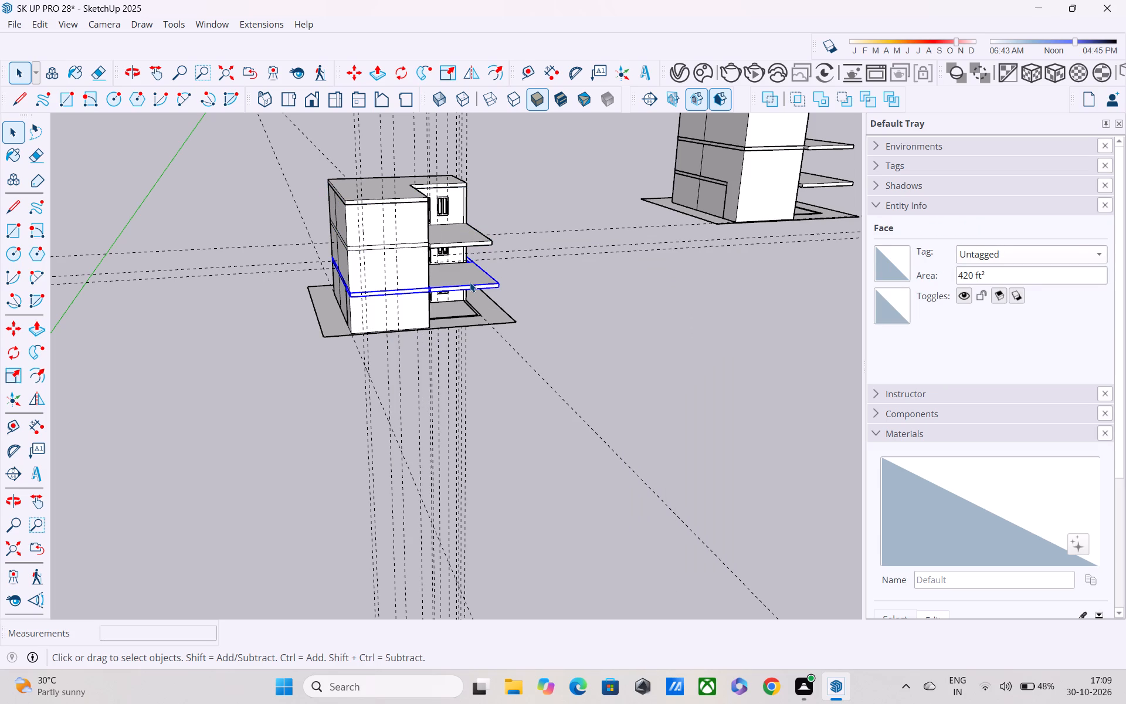
left_click(470, 282)
left_click(428, 257)
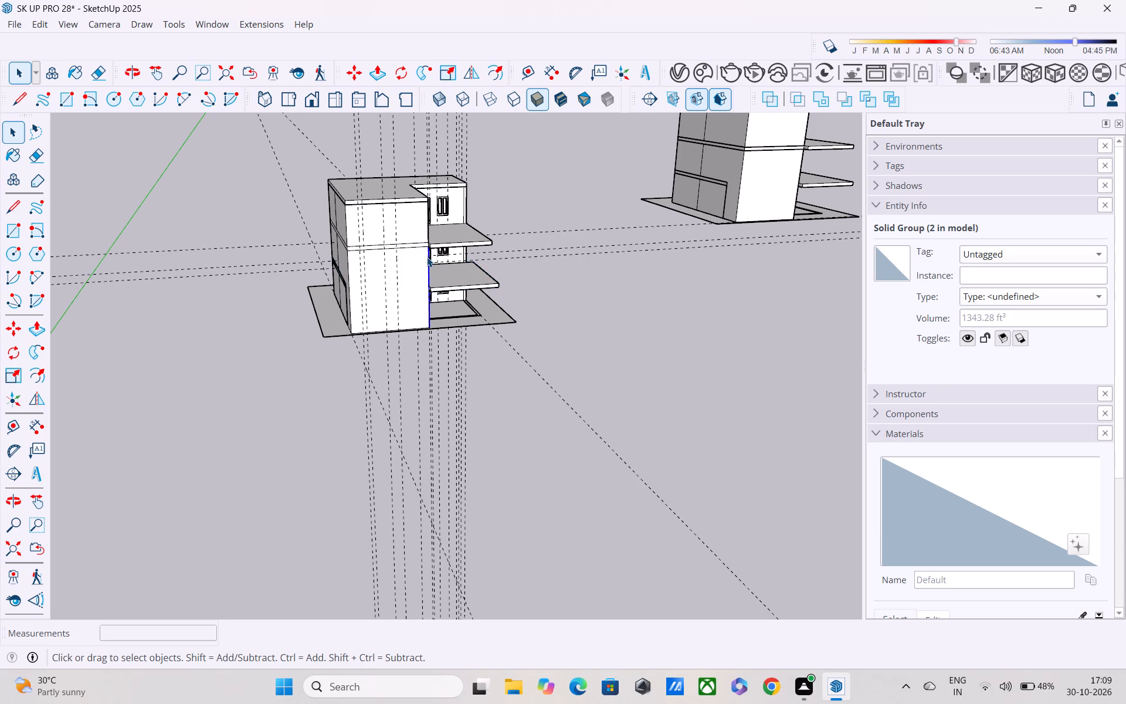
double_click(418, 268)
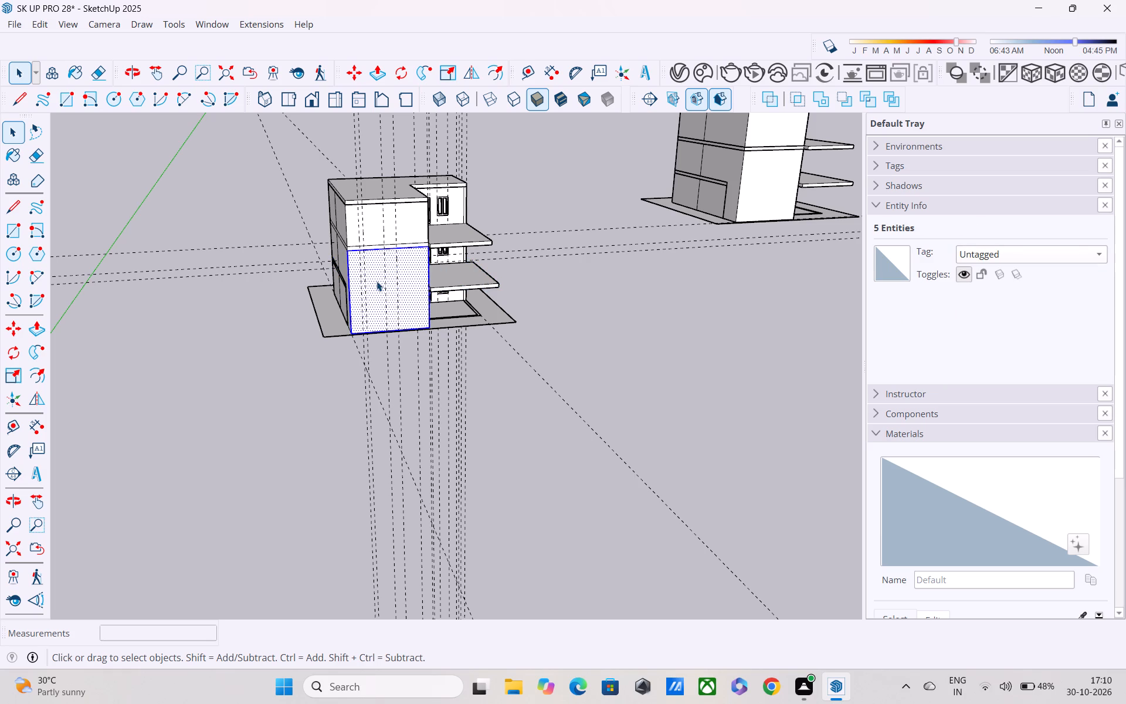
Explode the second-level floor slab's group with the lower balcony.
scroll(538, 365, "down", 2)
middle_click_drag(520, 290, 239, 242)
scroll(302, 266, "up", 3)
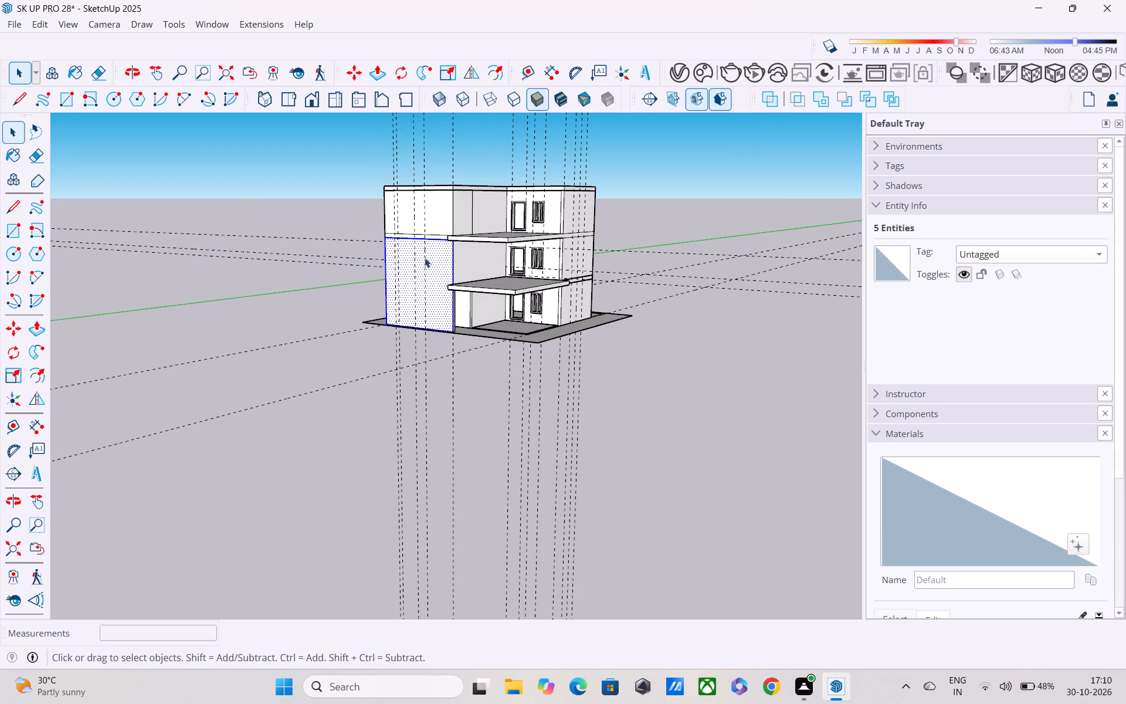
left_click(489, 292)
right_click(501, 292)
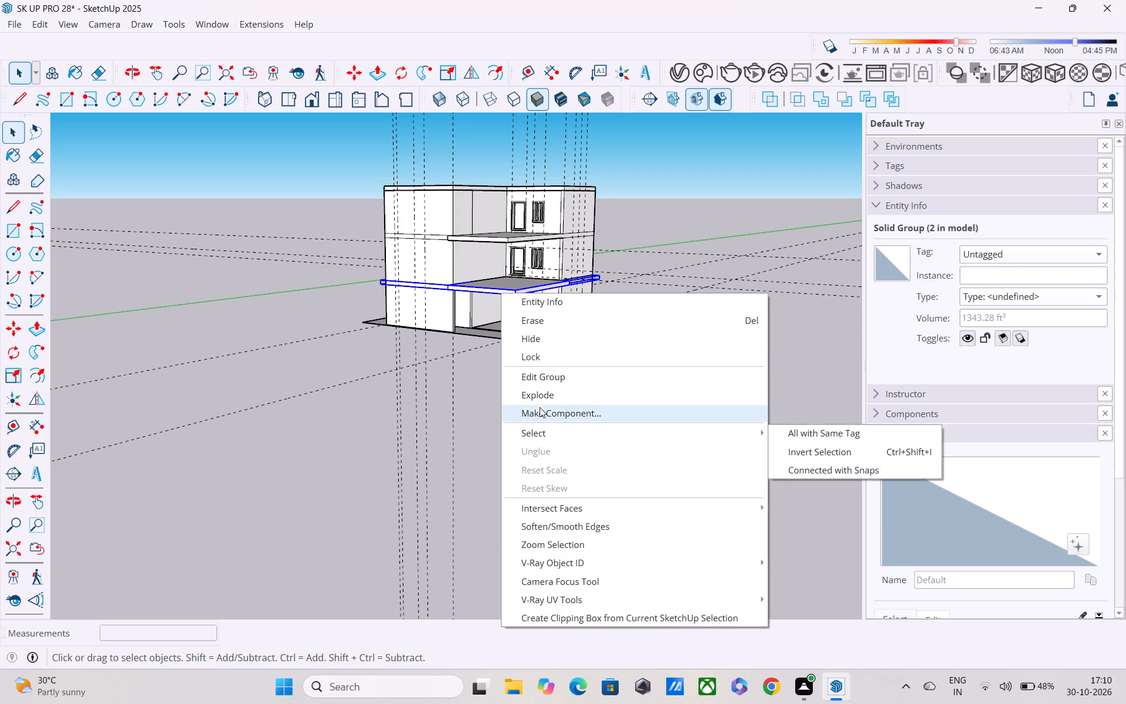
left_click(541, 398)
Check the middle-storey walls beside the windows for remaining groups by selecting them.
left_click(552, 263)
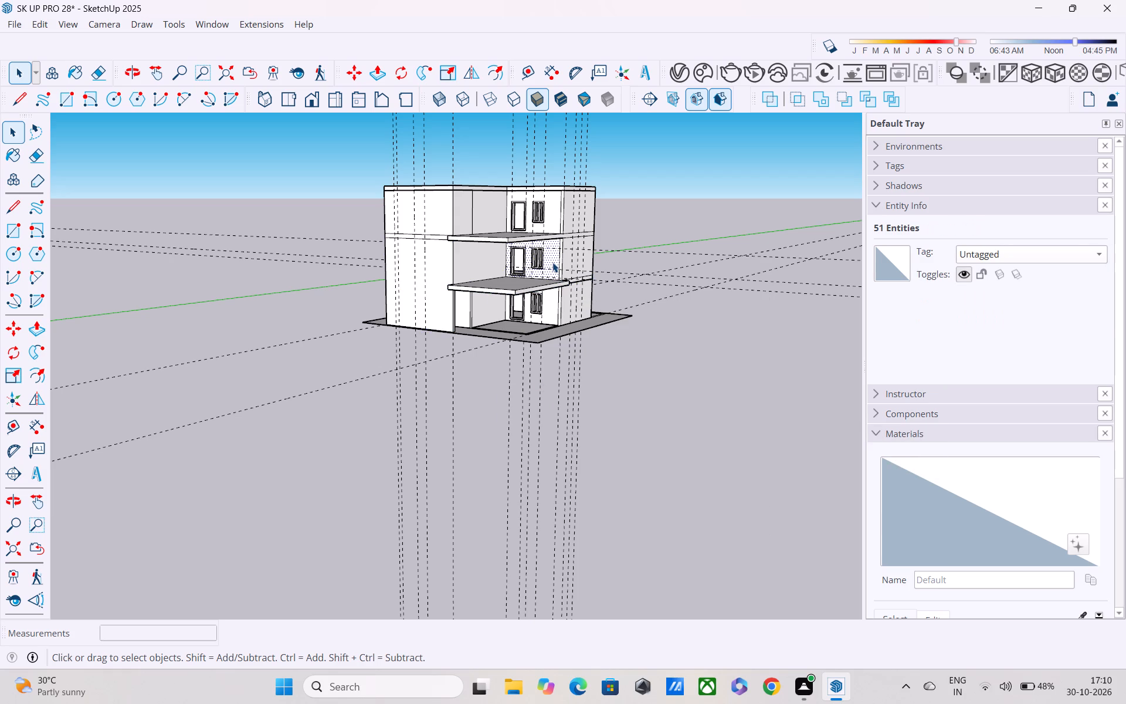
left_click(552, 262)
left_click(571, 256)
double_click(571, 256)
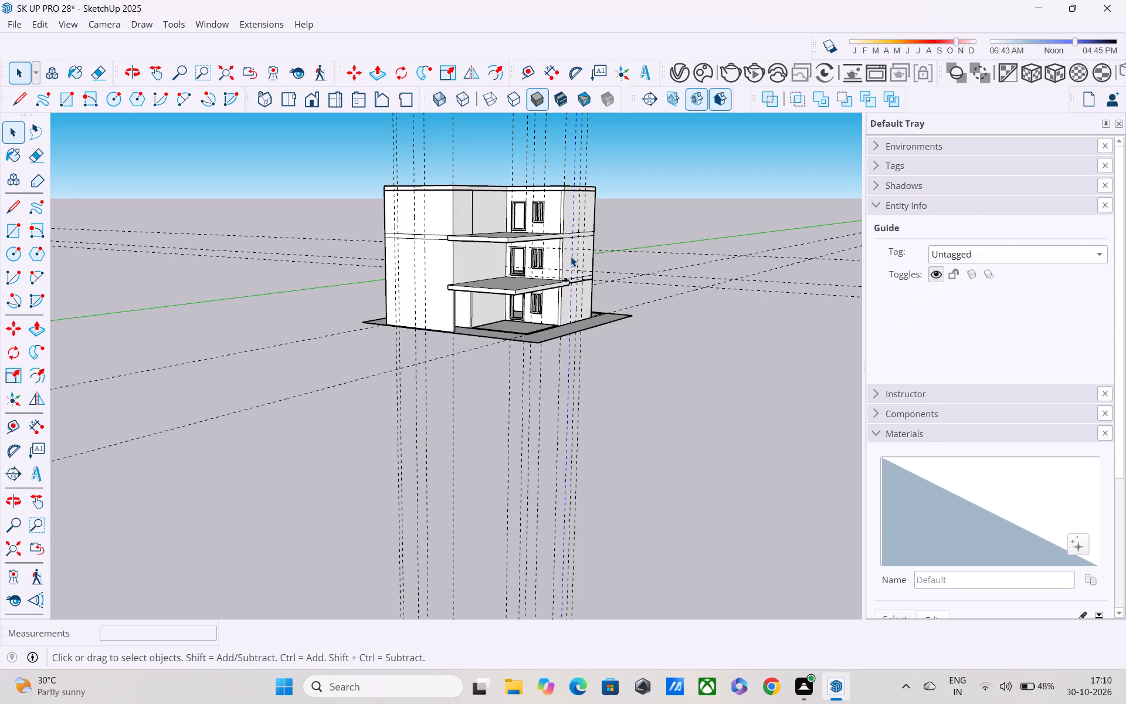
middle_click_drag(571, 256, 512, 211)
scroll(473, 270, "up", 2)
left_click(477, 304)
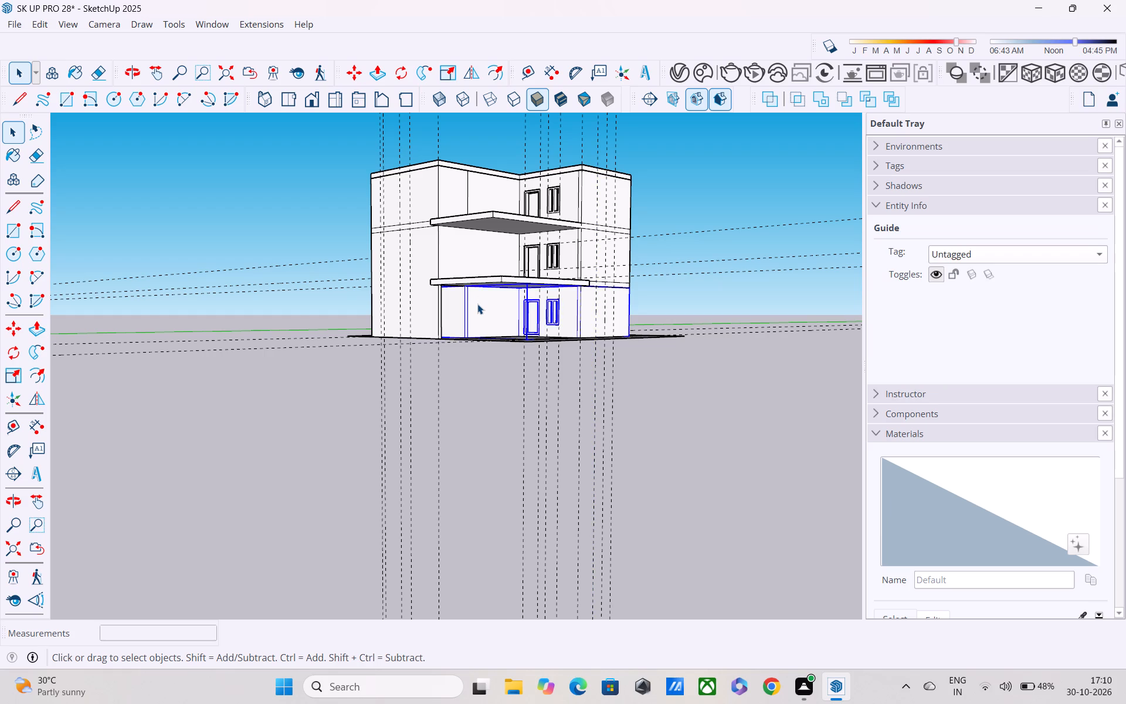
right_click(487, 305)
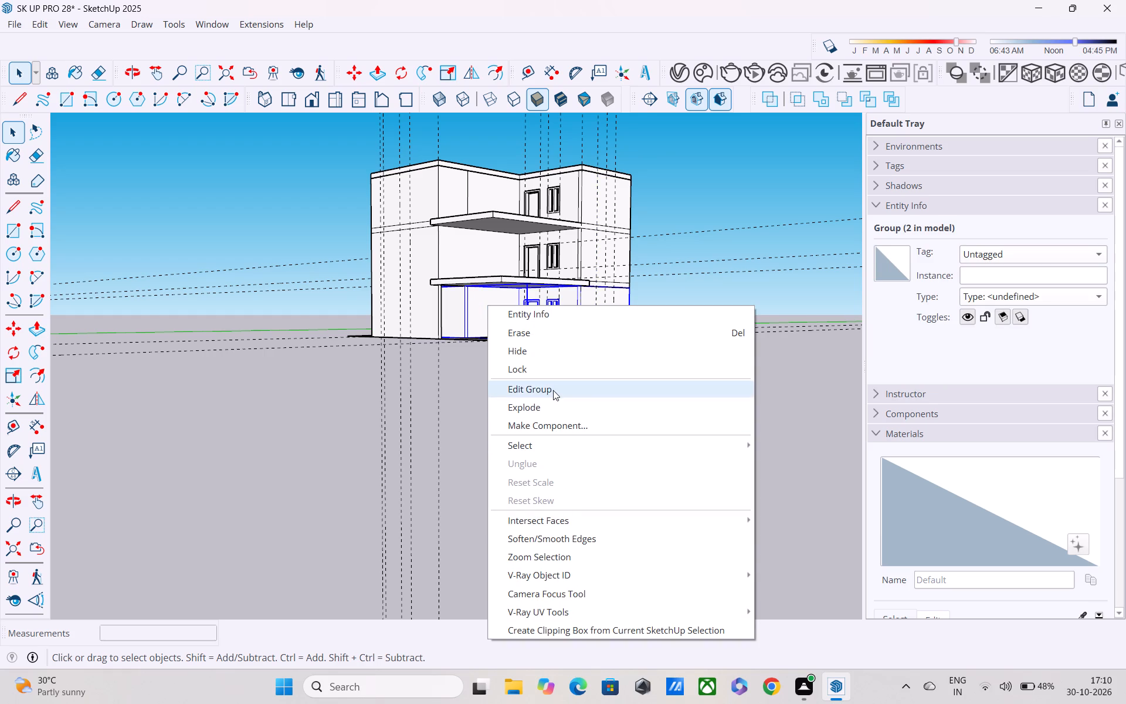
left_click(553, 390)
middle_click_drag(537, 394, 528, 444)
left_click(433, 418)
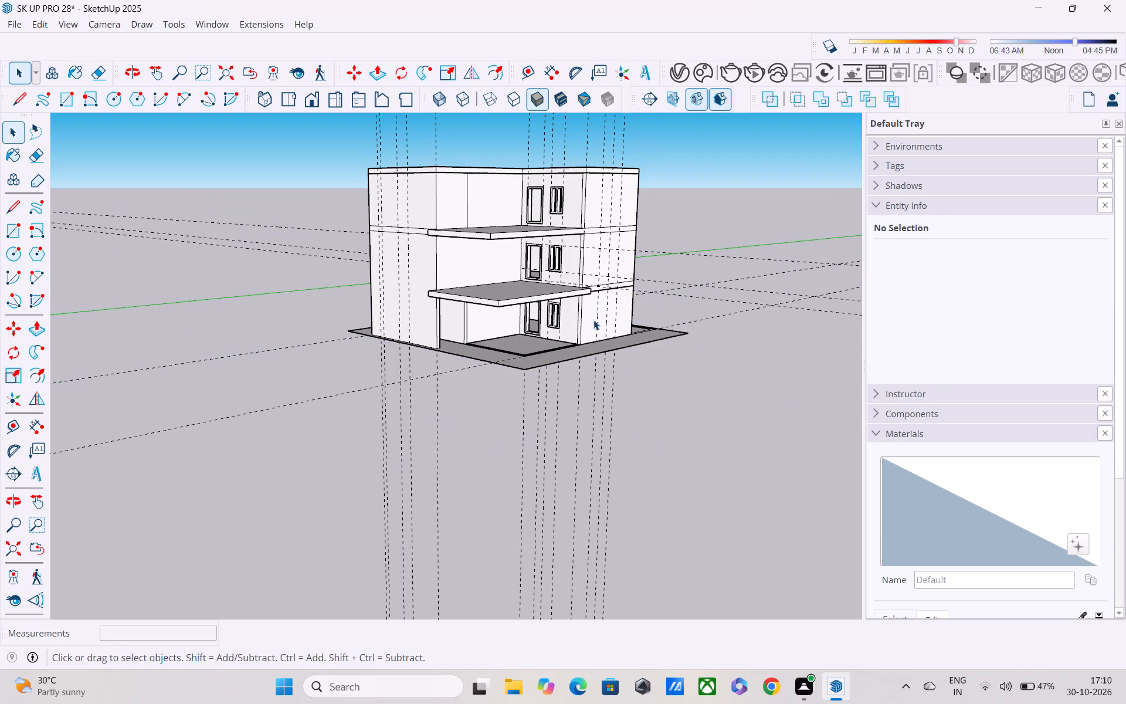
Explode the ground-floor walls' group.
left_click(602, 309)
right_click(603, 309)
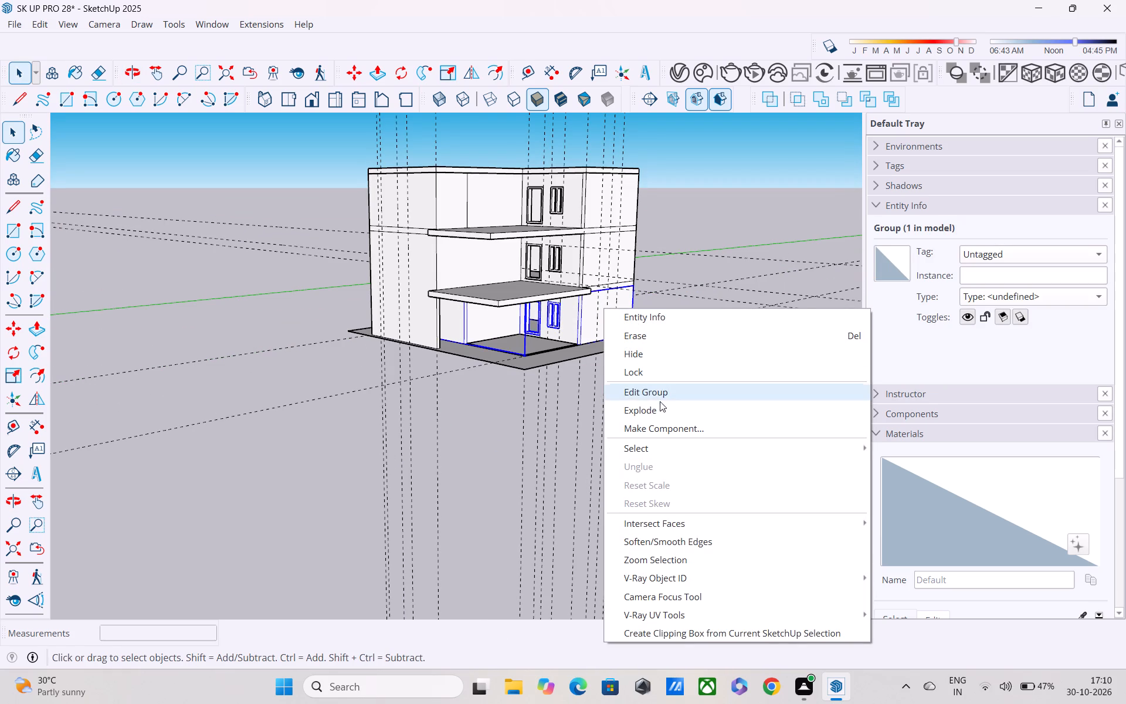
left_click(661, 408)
Check the middle- and top-storey walls for remaining groups by selecting them from several sides.
left_click(464, 265)
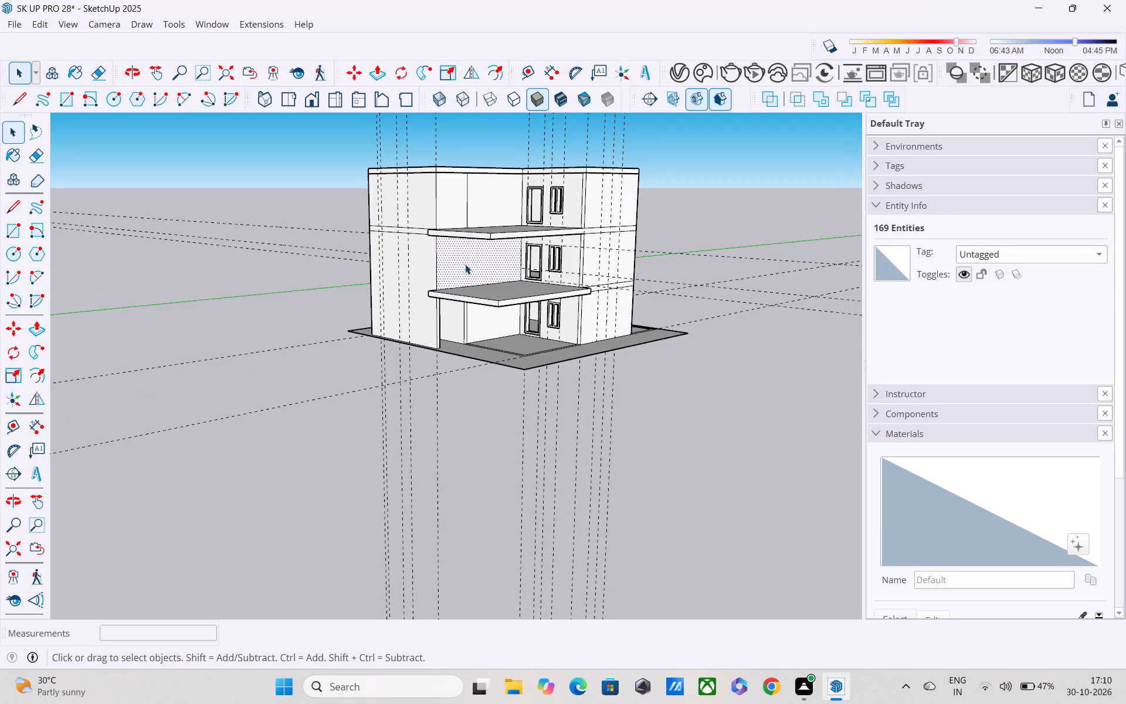
middle_click_drag(465, 264, 277, 374)
left_click(568, 300)
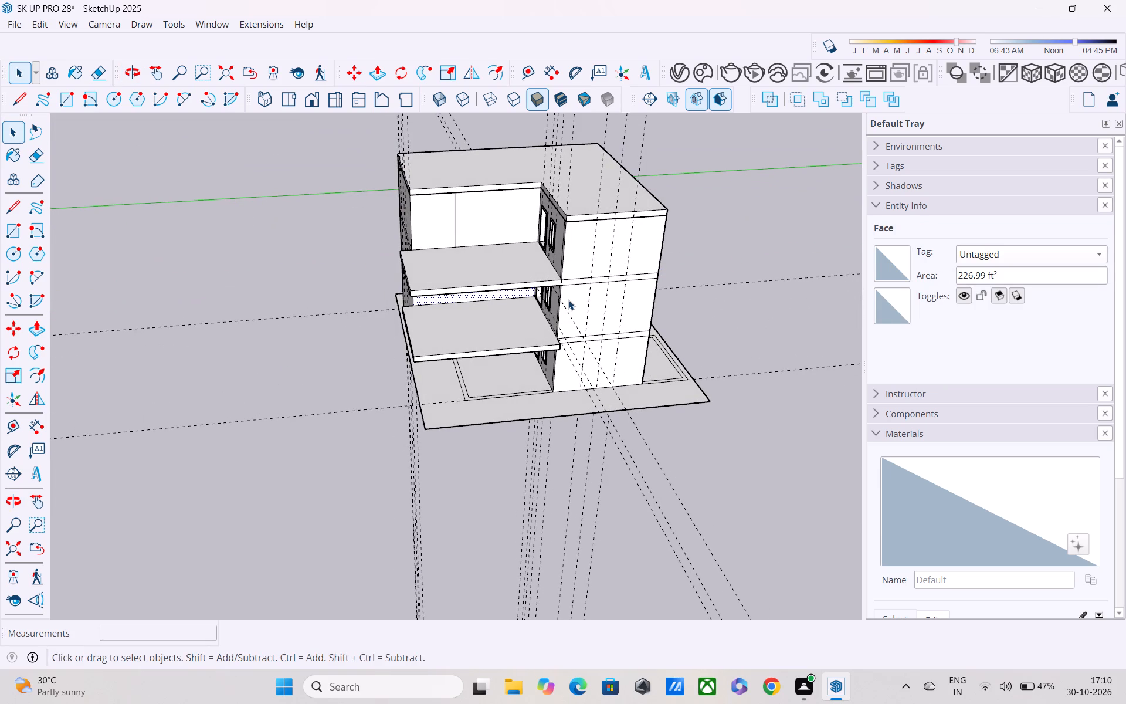
double_click(569, 298)
middle_click_drag(569, 299, 599, 289)
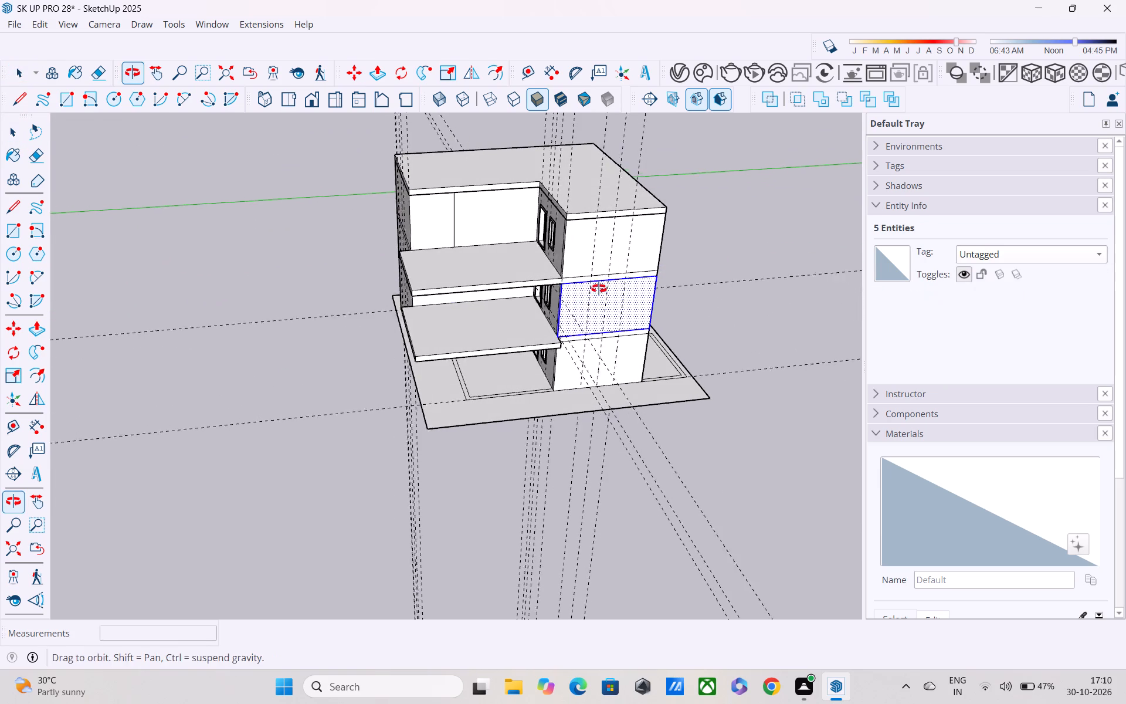
middle_click_drag(599, 289, 719, 241)
double_click(548, 265)
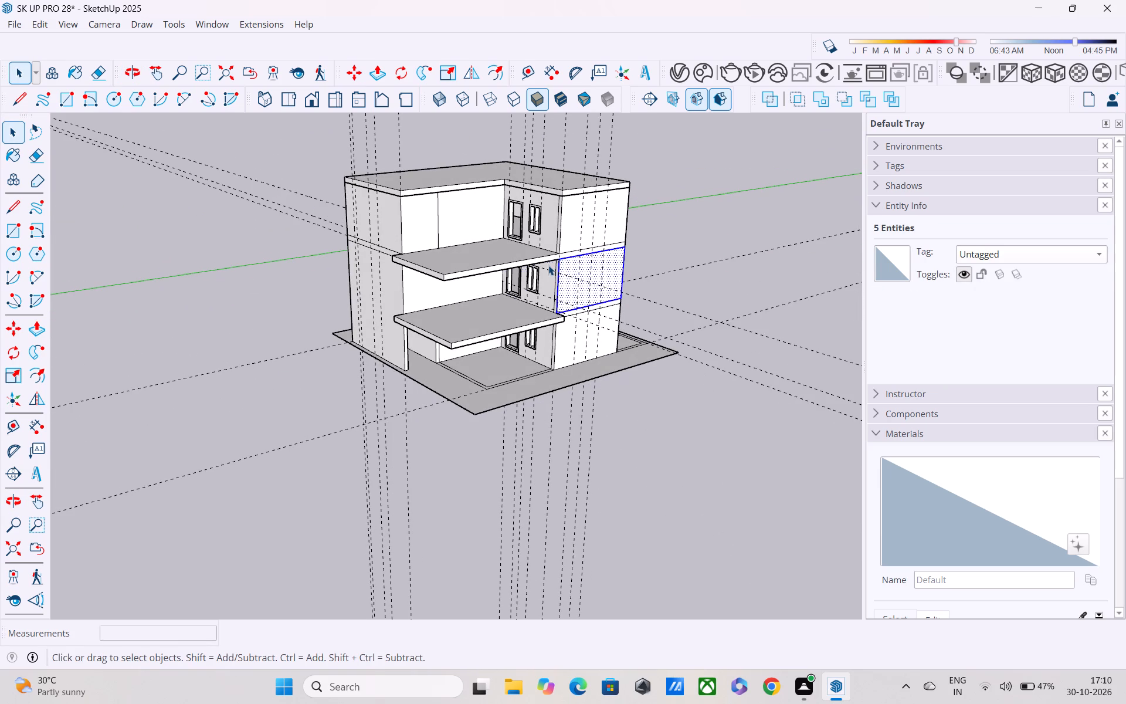
middle_click_drag(565, 285, 591, 280)
left_click(618, 209)
middle_click(710, 213)
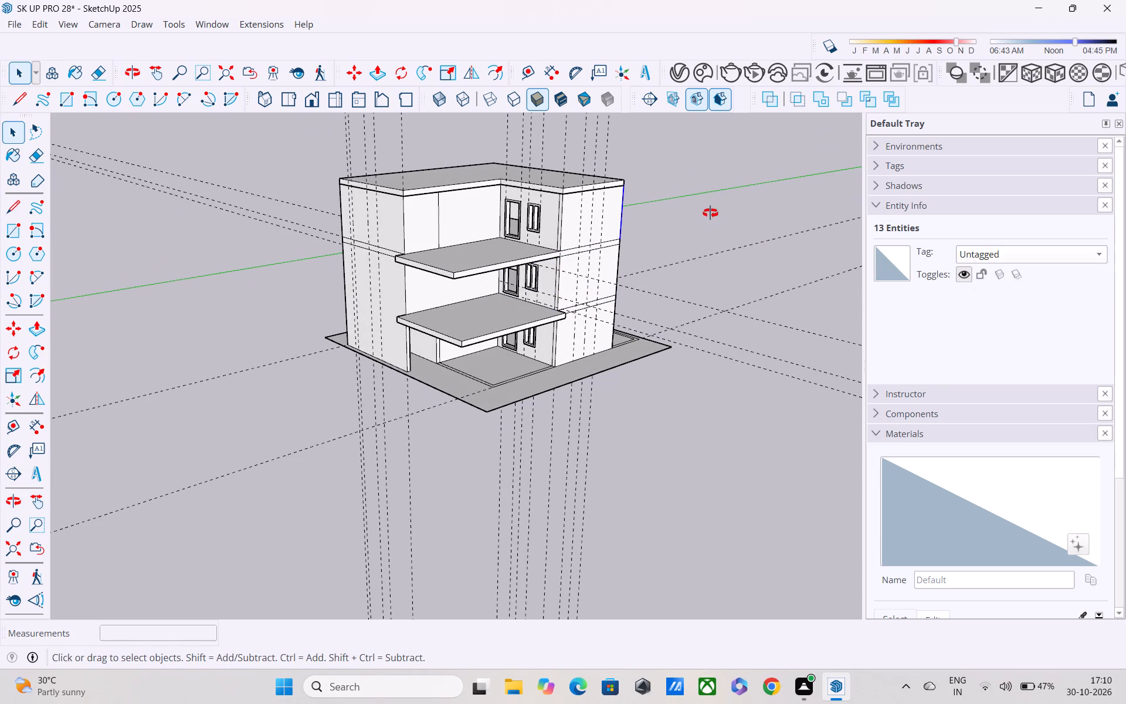
left_click(714, 214)
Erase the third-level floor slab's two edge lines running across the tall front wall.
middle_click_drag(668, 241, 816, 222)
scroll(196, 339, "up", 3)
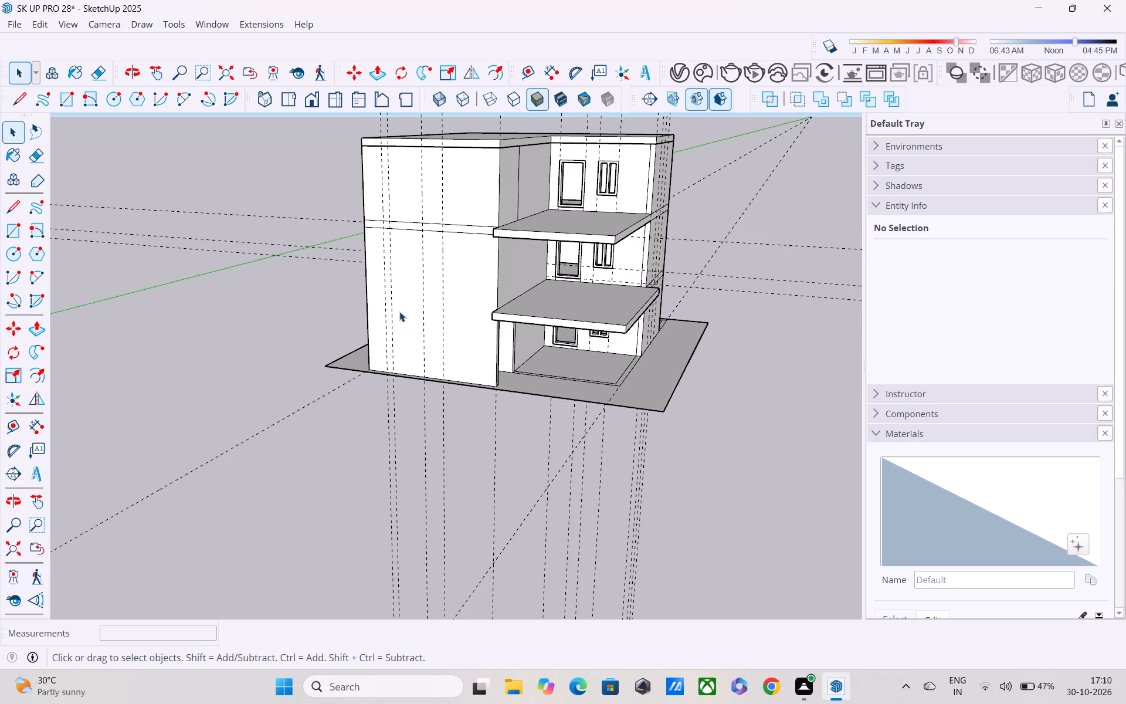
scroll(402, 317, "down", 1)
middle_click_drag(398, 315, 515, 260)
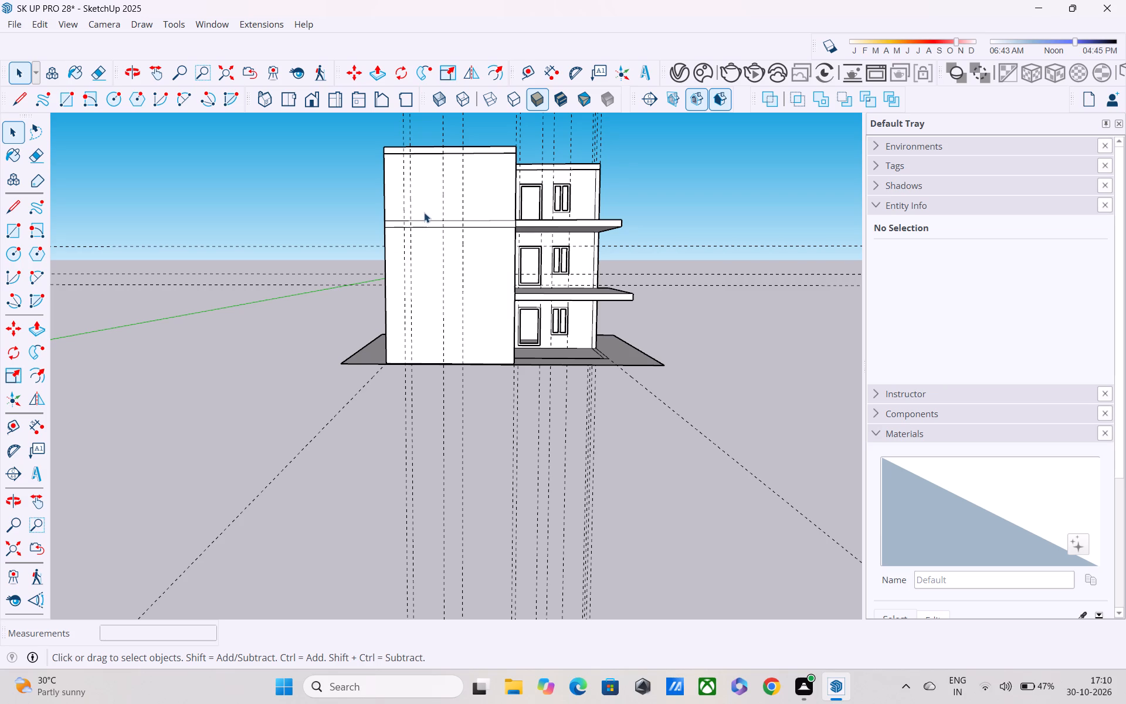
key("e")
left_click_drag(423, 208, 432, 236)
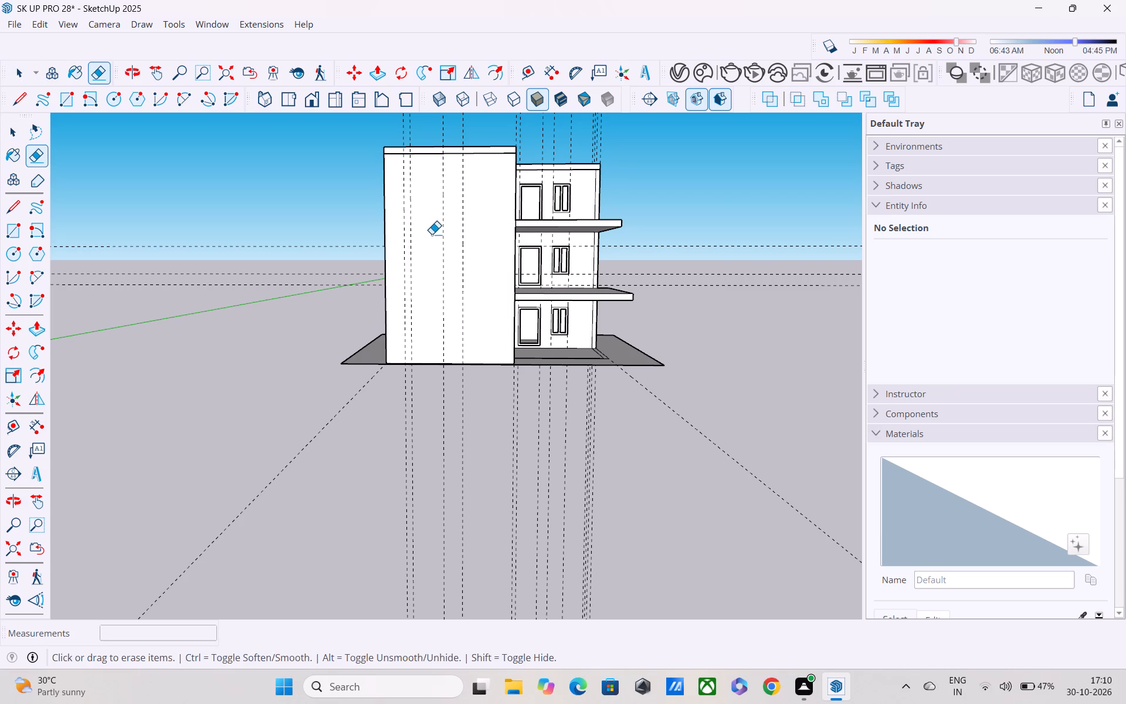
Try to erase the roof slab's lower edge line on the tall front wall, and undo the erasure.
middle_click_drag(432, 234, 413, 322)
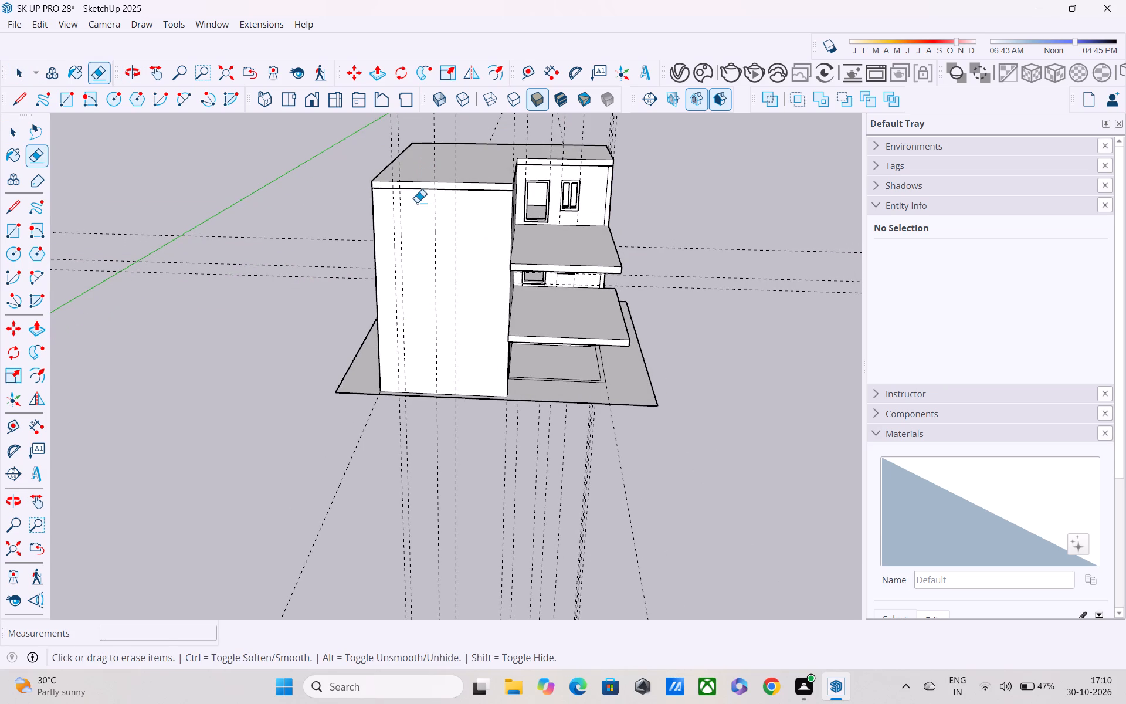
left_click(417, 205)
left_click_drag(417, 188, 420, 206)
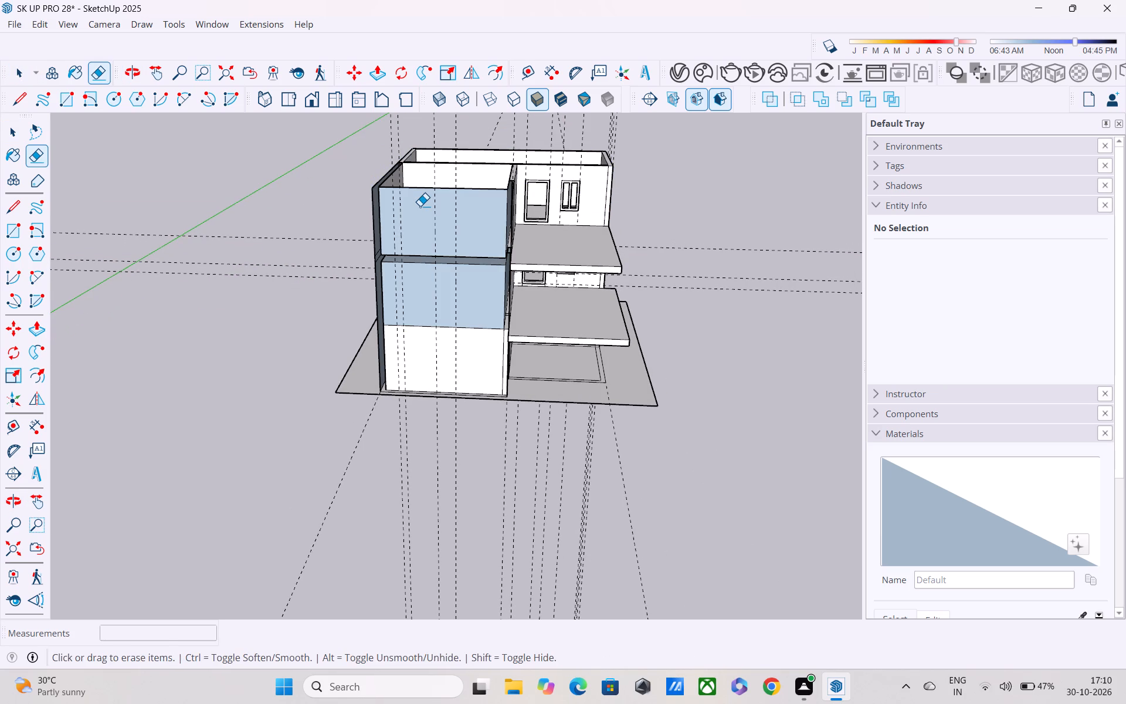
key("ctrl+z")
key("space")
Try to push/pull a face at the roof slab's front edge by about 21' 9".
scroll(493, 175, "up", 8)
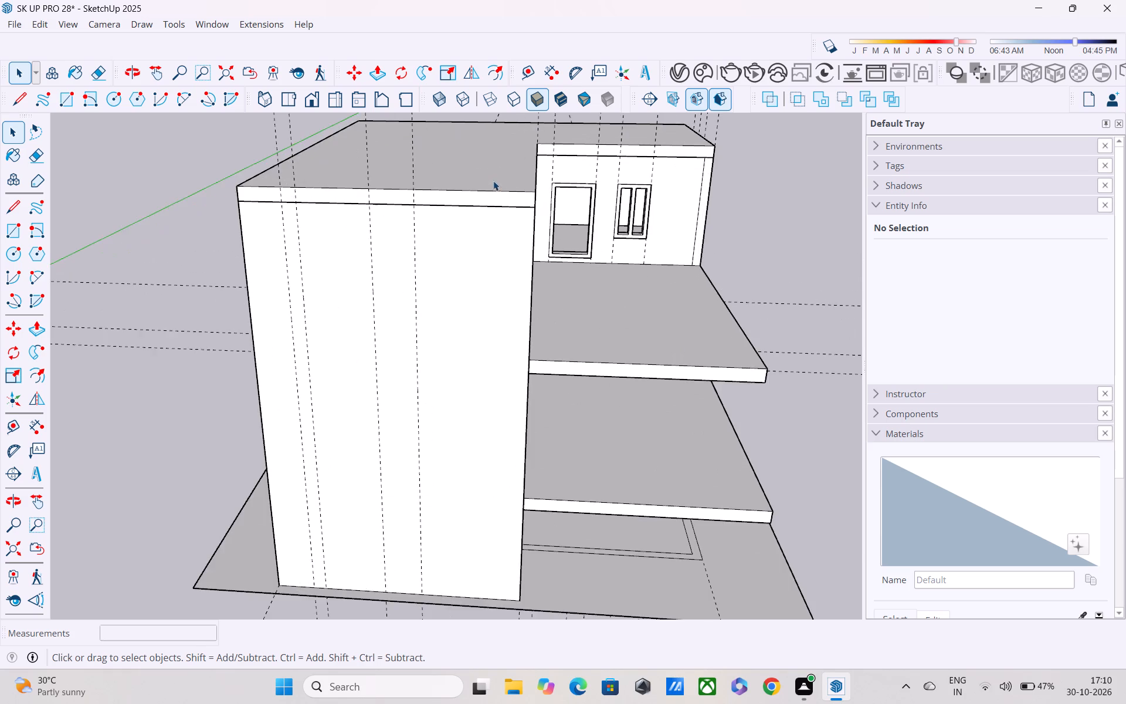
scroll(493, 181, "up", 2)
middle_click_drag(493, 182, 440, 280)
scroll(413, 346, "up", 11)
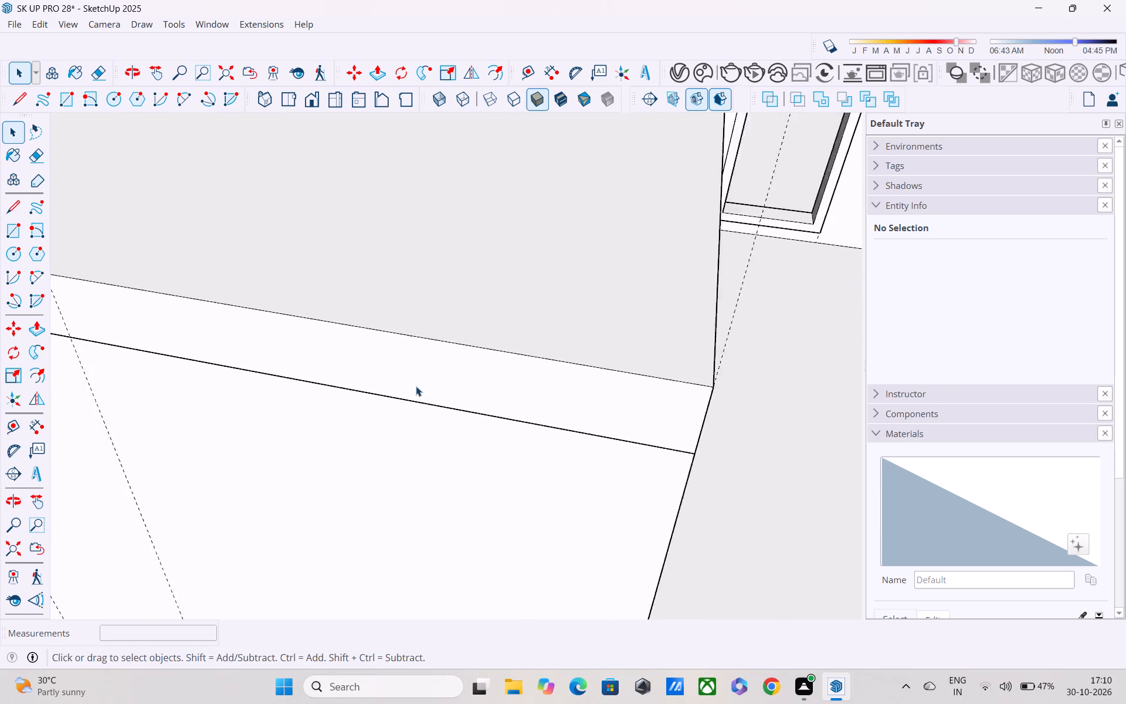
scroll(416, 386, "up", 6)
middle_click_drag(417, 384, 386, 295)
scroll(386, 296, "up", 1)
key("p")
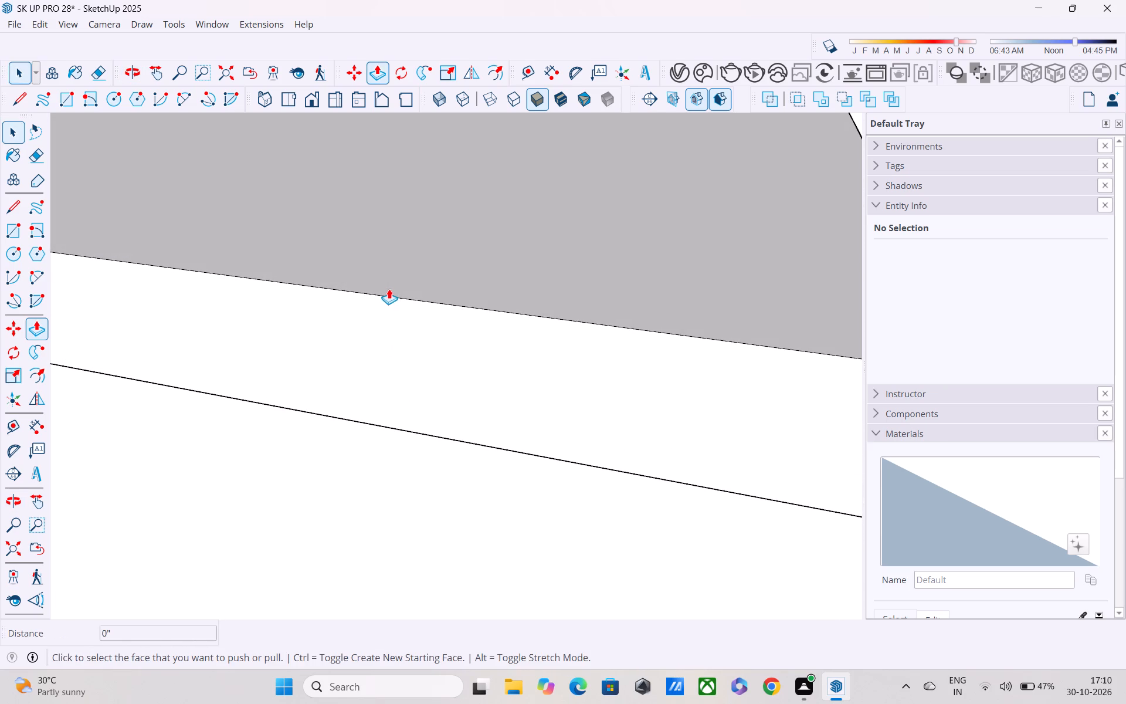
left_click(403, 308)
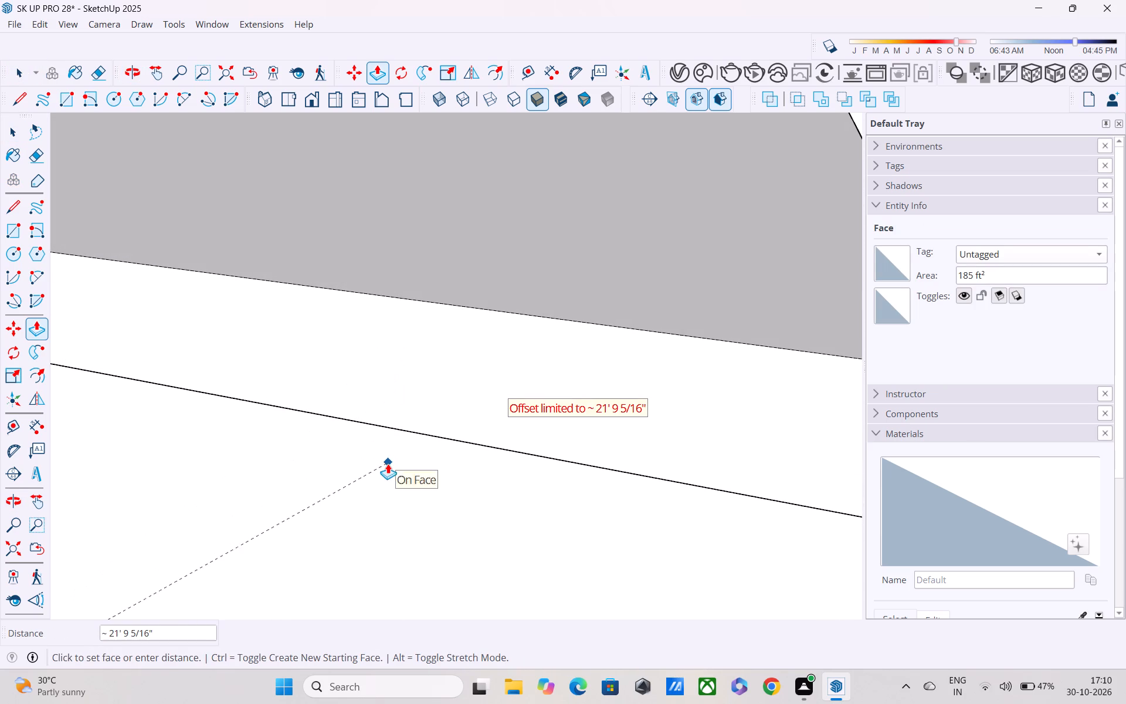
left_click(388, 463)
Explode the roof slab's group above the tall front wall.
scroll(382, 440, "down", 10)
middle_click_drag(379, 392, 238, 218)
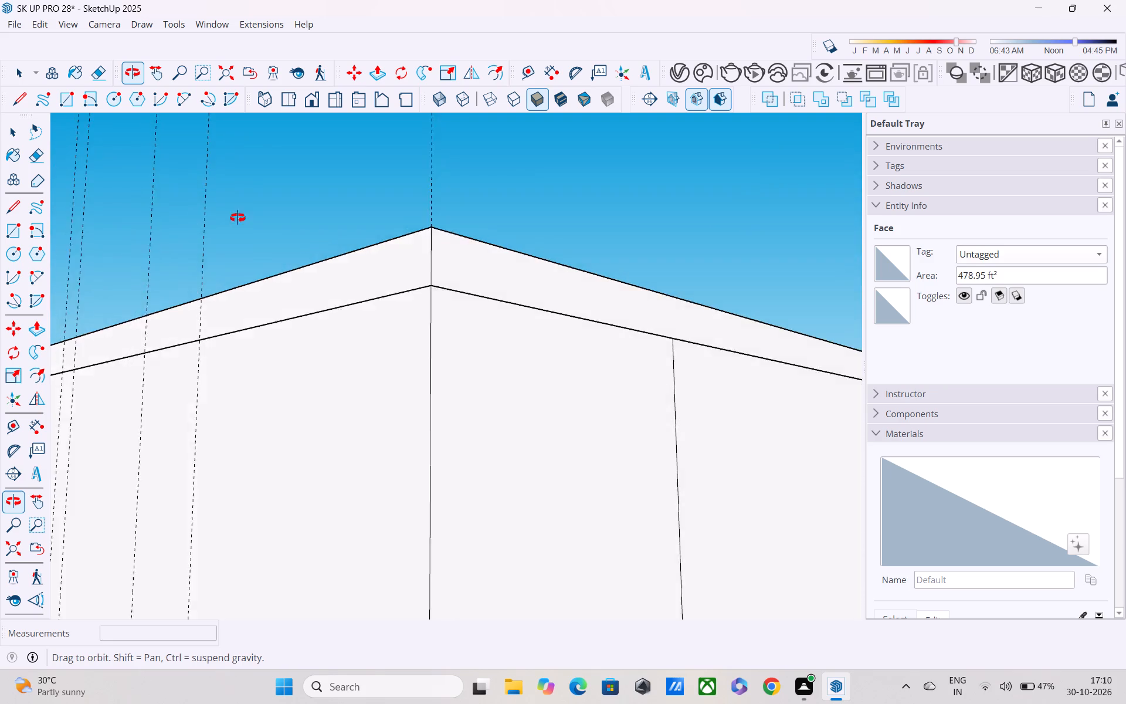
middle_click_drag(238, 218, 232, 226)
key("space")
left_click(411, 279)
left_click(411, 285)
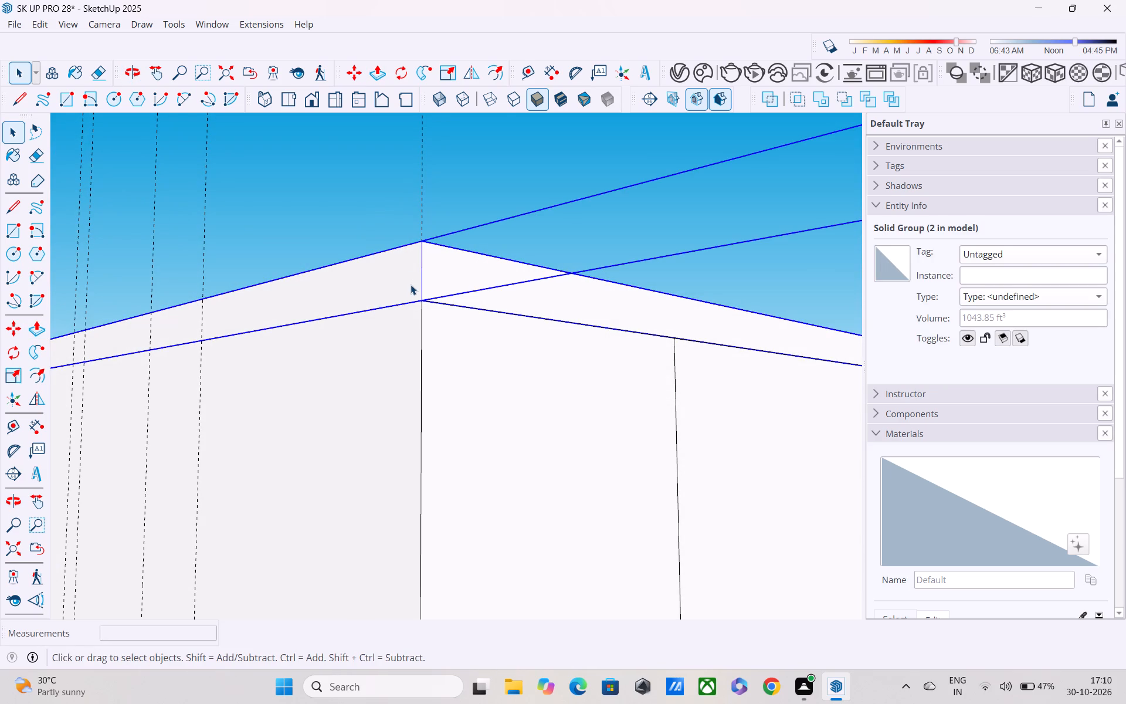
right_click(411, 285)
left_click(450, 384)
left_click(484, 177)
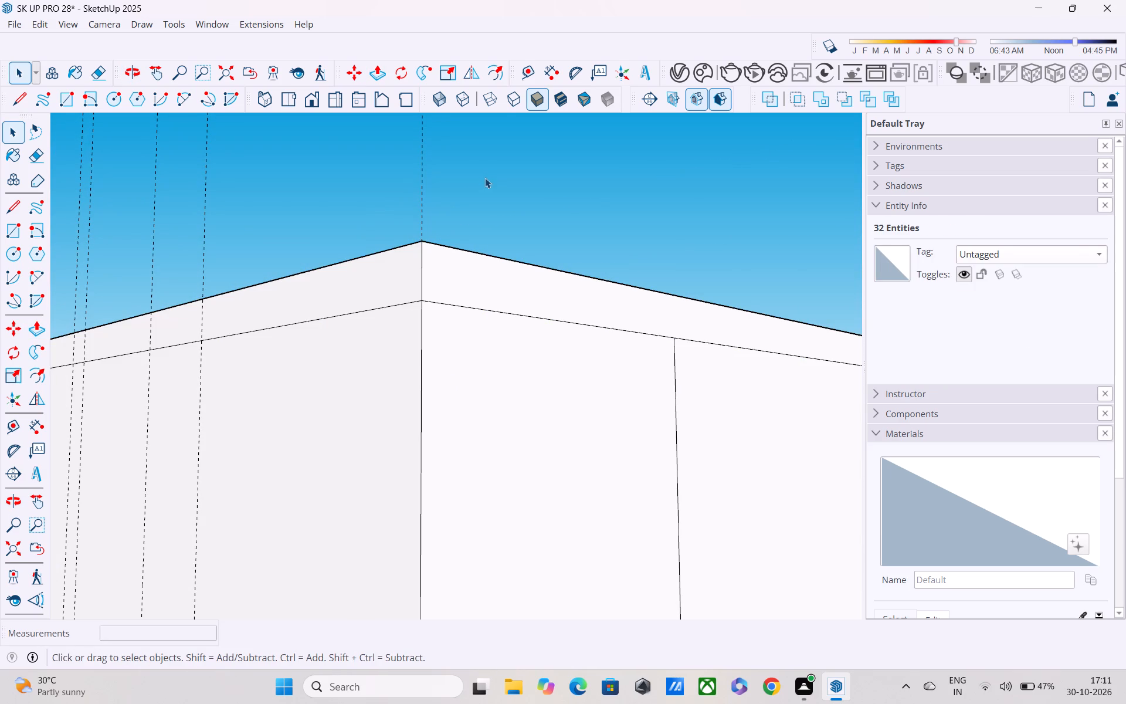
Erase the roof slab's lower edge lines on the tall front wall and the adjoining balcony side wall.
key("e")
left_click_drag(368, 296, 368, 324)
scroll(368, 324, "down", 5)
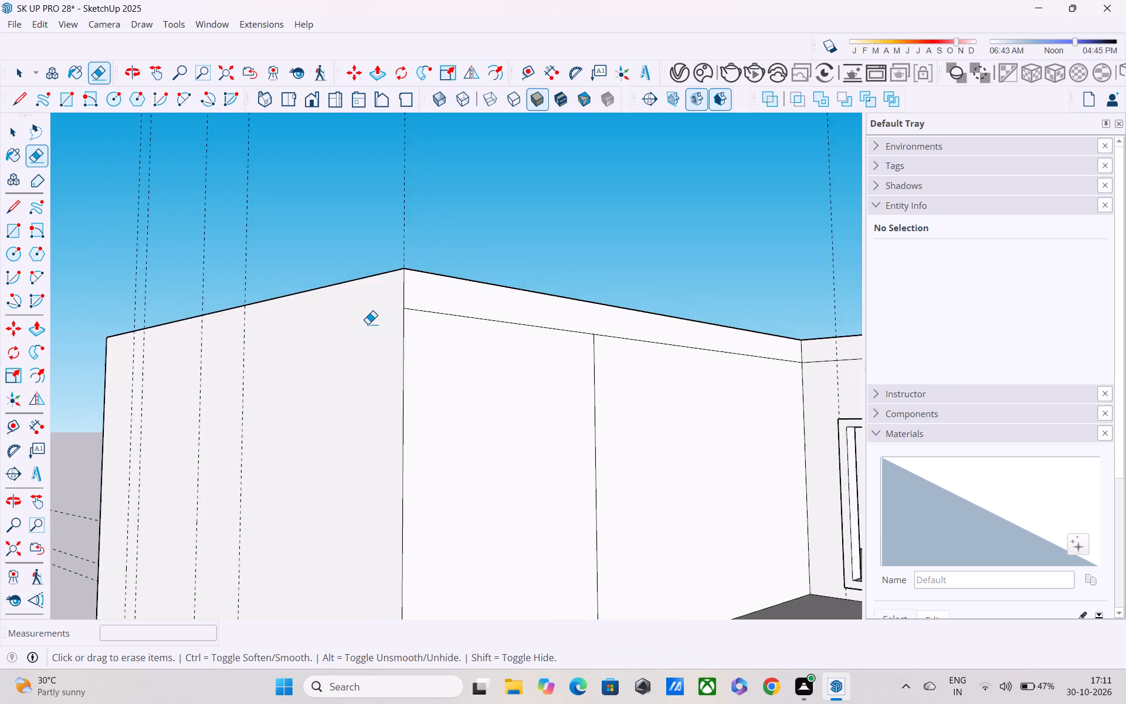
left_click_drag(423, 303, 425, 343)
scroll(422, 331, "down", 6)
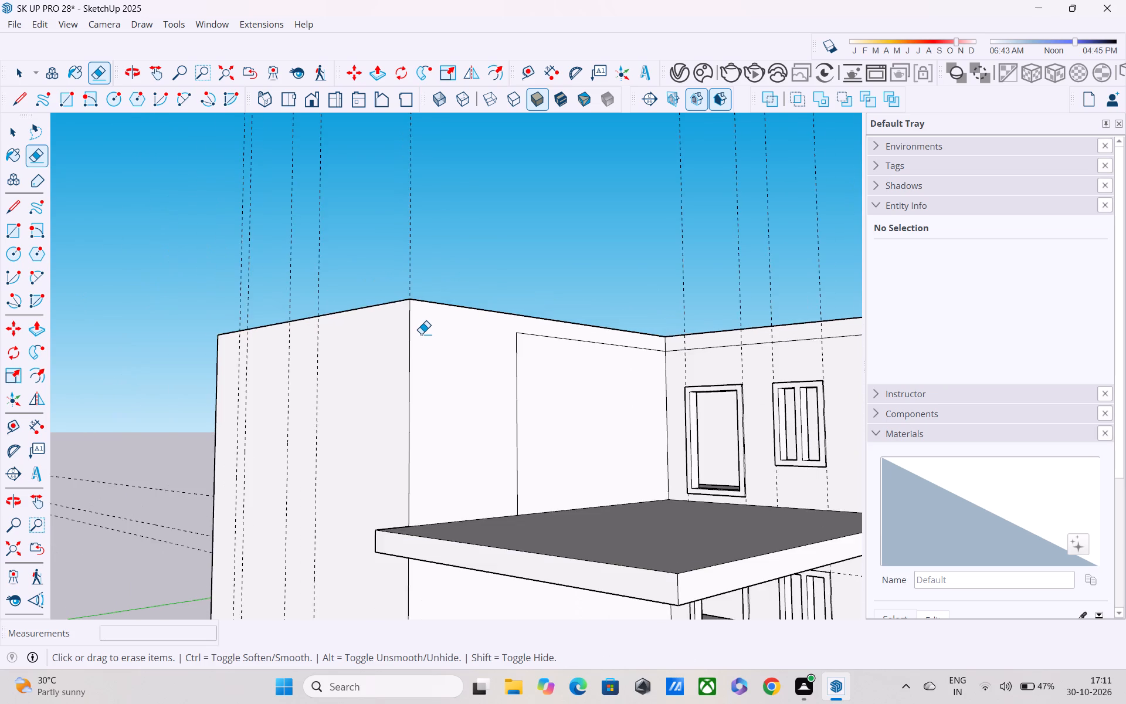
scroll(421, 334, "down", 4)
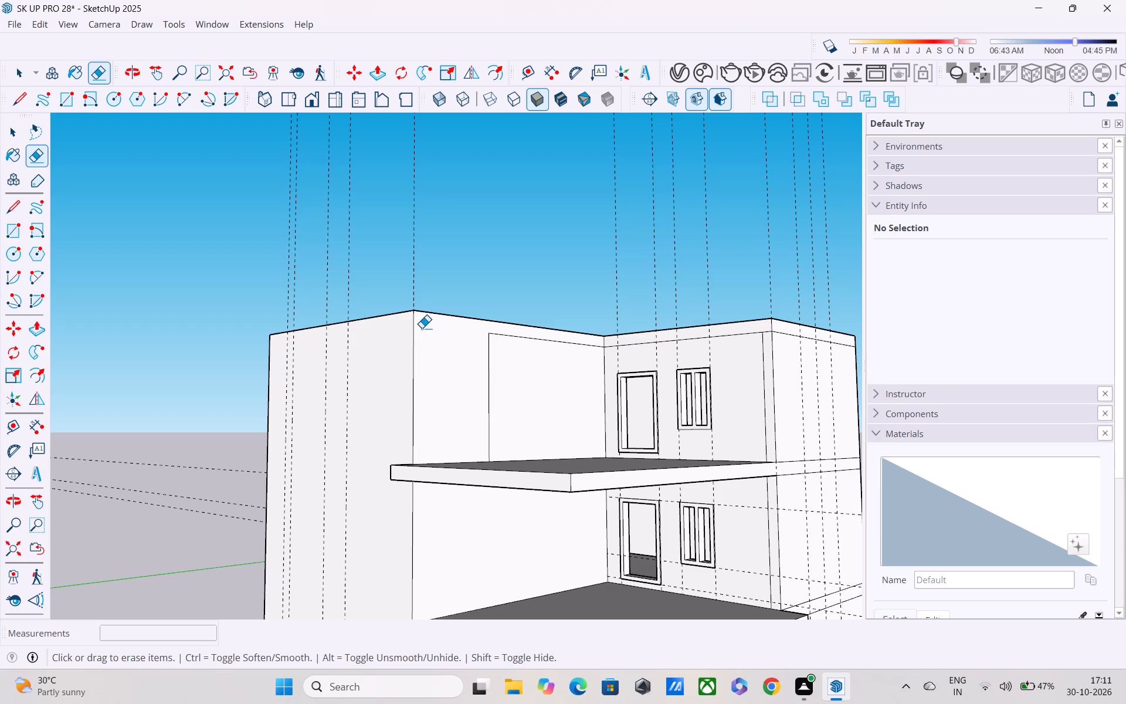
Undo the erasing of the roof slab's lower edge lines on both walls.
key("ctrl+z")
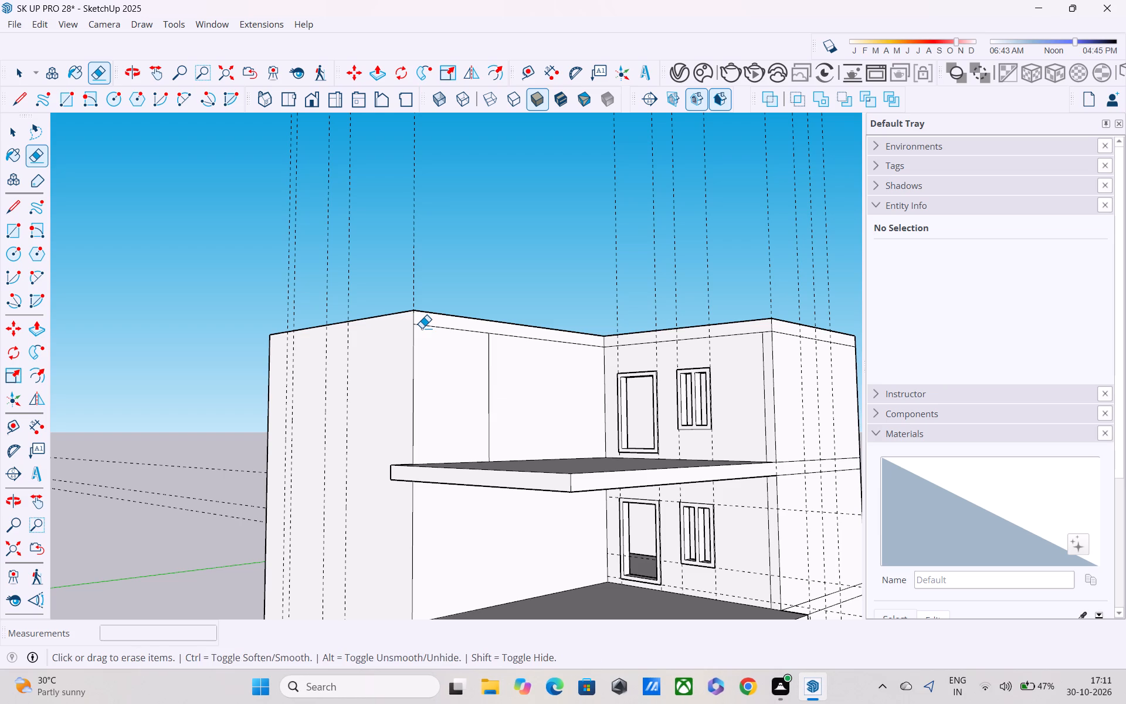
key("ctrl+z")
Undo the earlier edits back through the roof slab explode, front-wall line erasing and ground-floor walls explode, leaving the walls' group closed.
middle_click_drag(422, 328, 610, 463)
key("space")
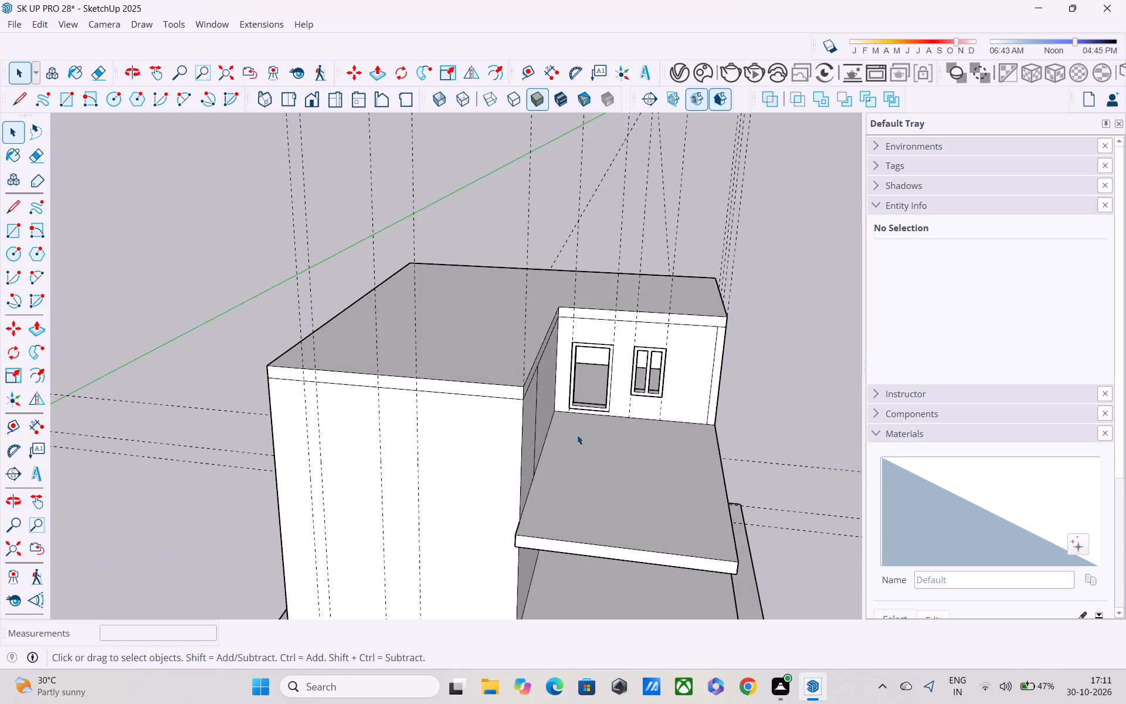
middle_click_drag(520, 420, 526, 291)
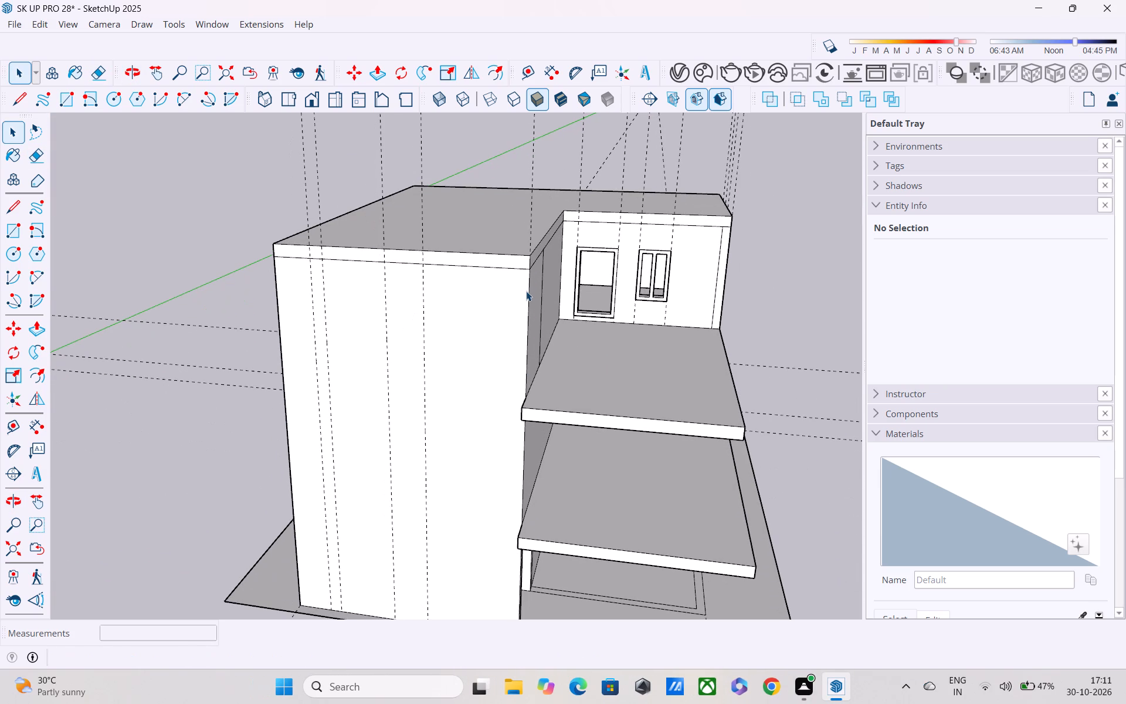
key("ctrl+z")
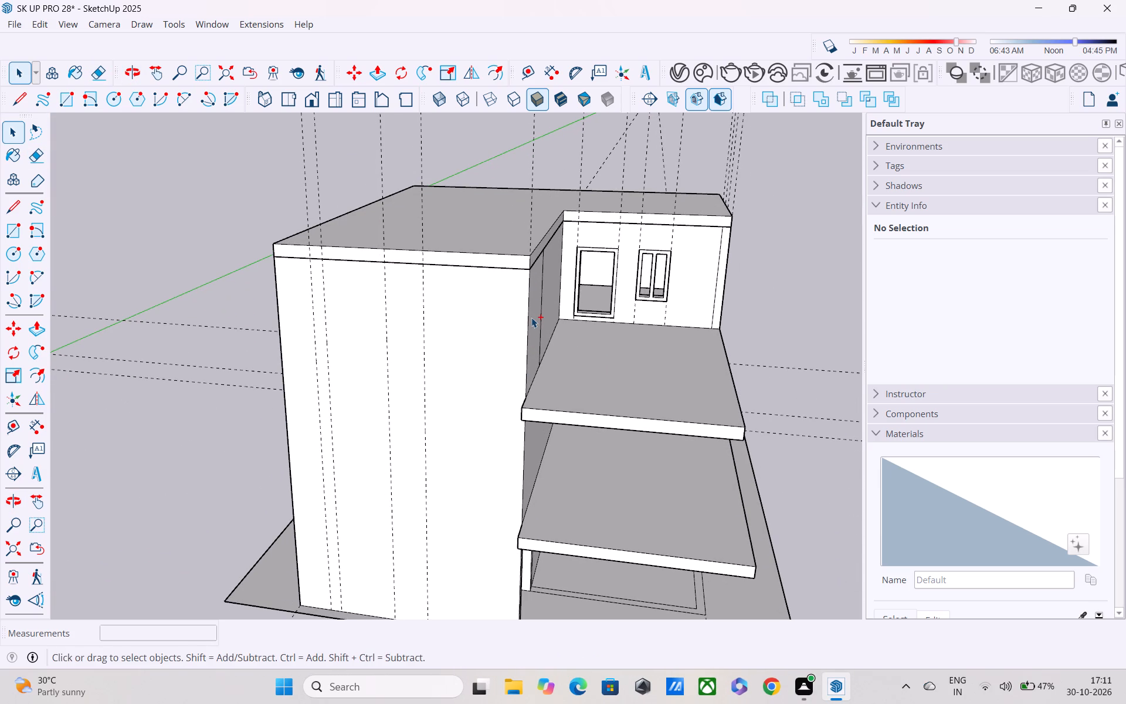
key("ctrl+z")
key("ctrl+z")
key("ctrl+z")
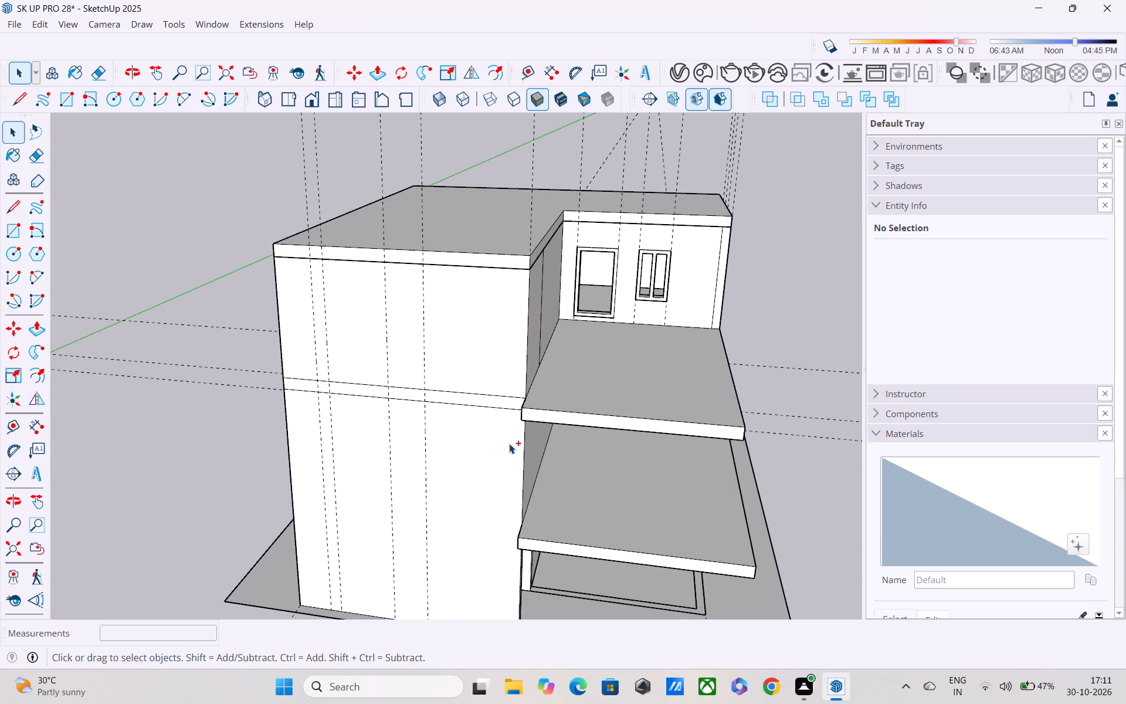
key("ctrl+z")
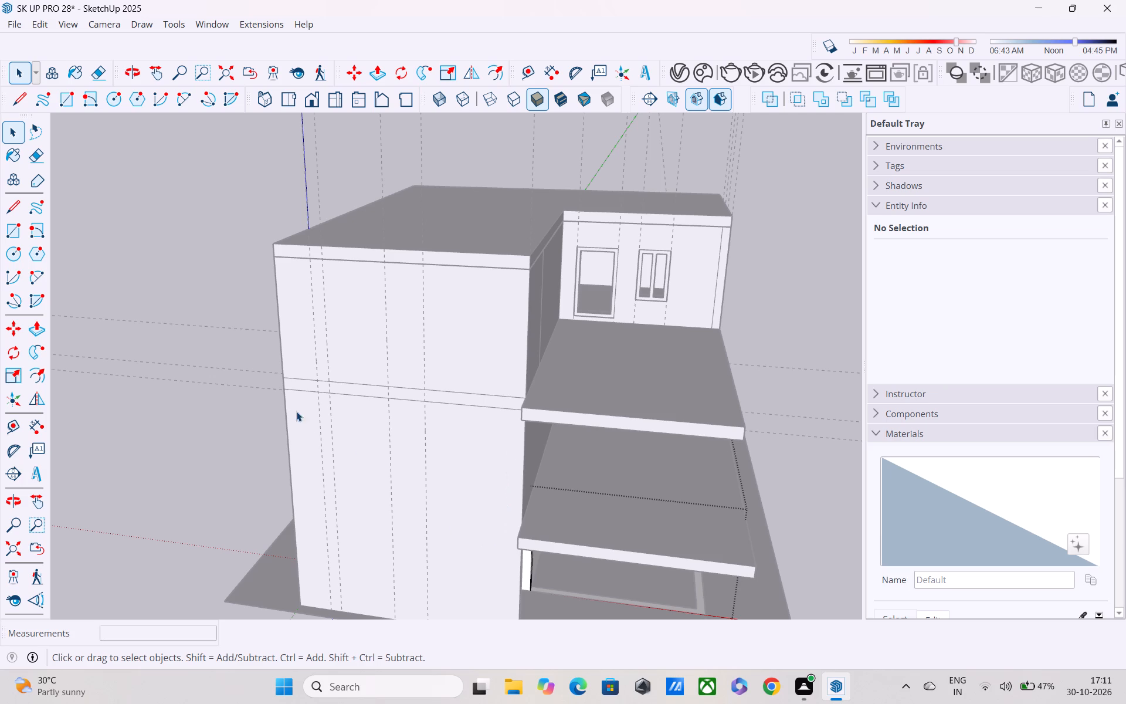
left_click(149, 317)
Open the roof slab's group for editing at its edge above the upper balcony.
middle_click_drag(383, 449, 449, 273)
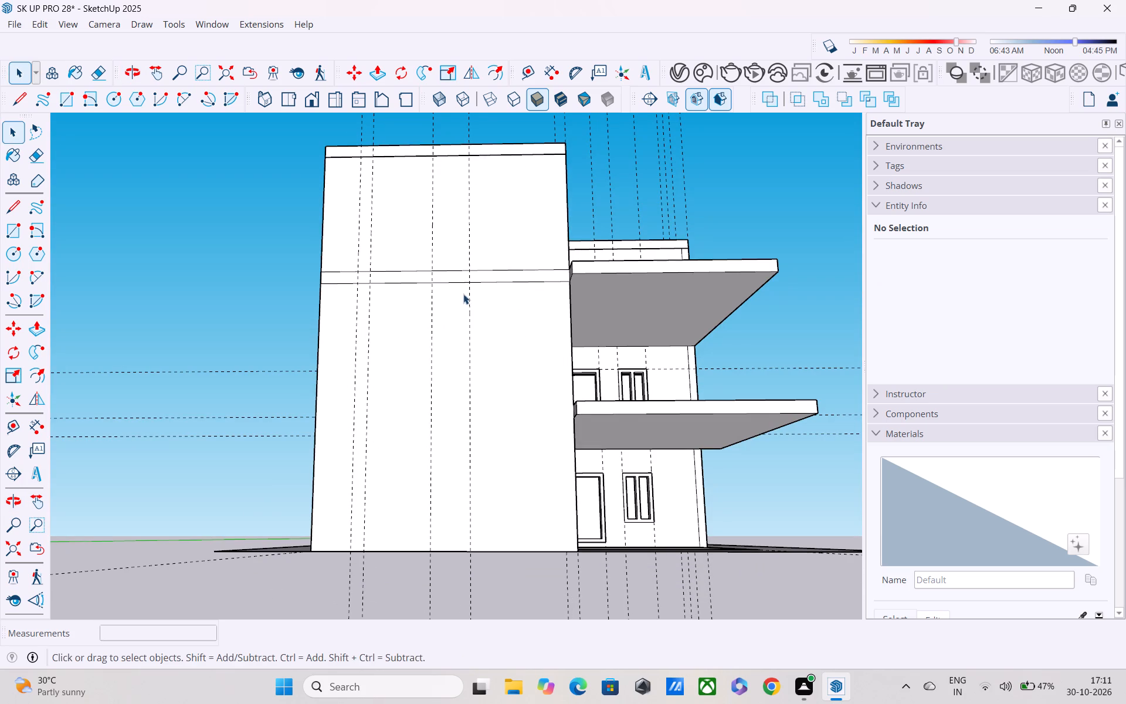
middle_click_drag(464, 295, 528, 410, "shift")
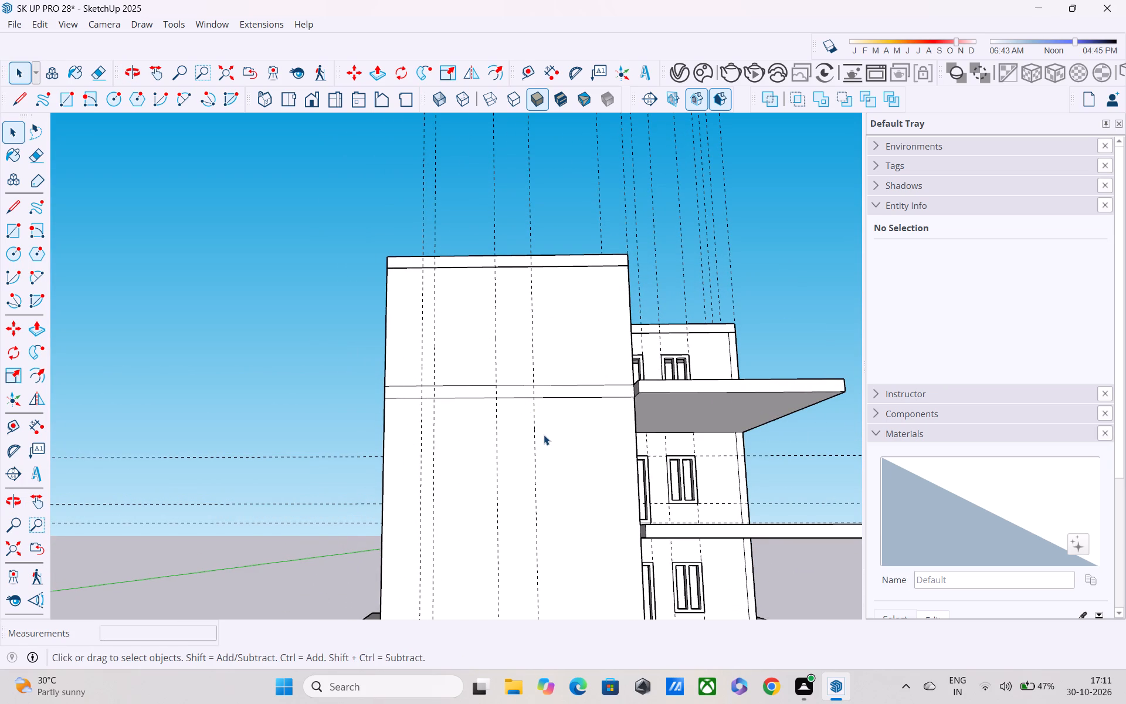
key("l")
middle_click_drag(572, 395, 395, 479)
key("space")
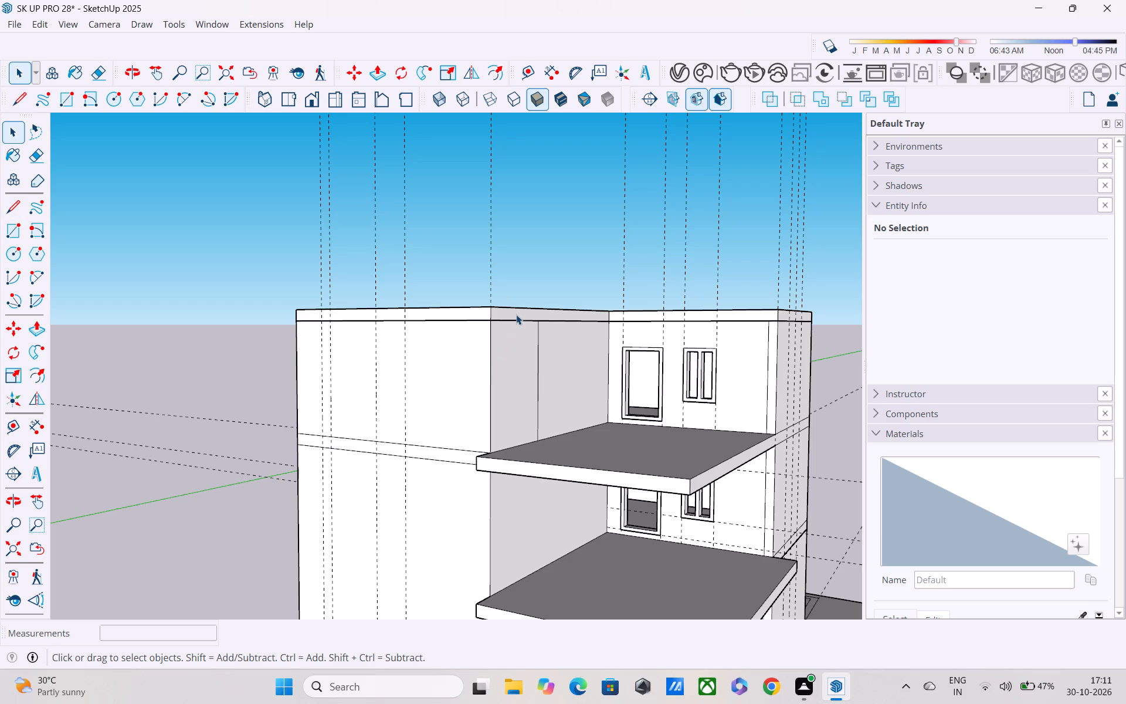
left_click(516, 314)
double_click(516, 313)
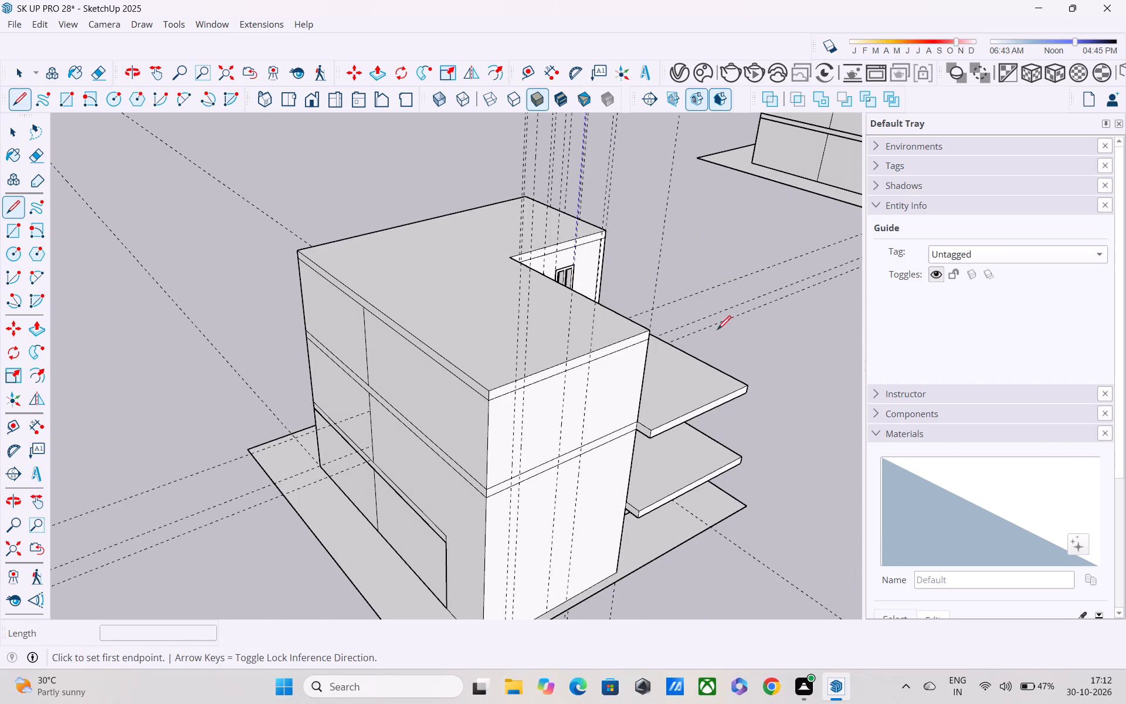
Draw a 1' vertical line across the roof slab's front edge face at the guide line on the tall front wall.
middle_click_drag(715, 523, 489, 374)
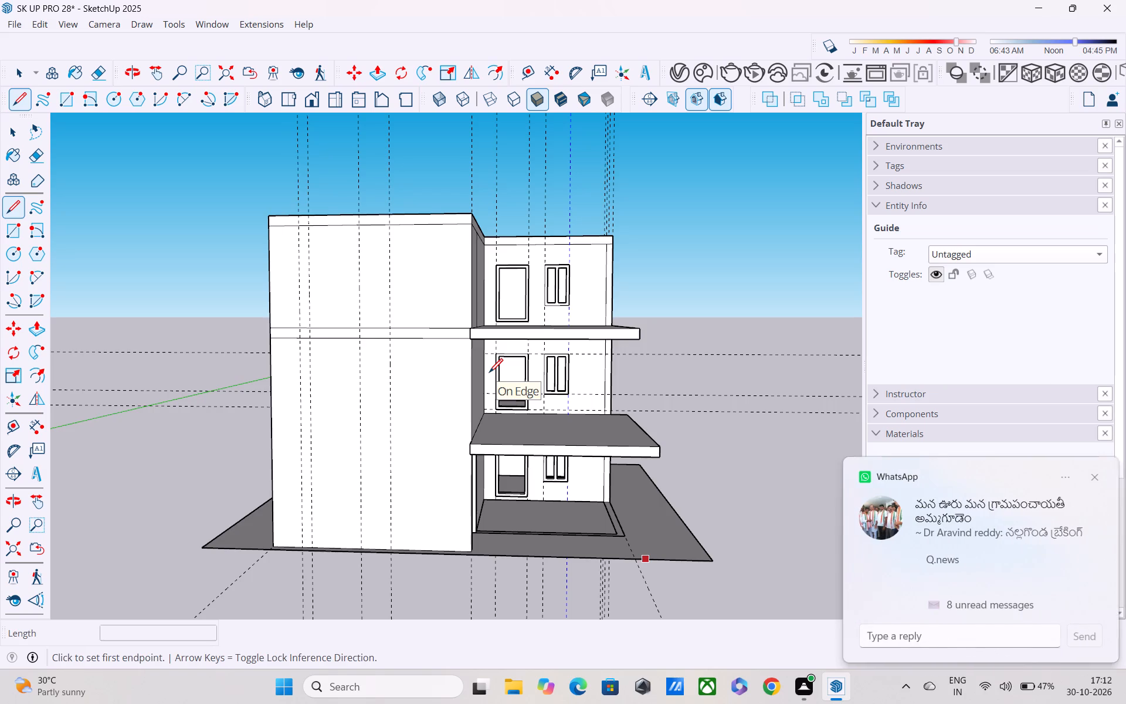
middle_click_drag(489, 374, 595, 390, "shift")
middle_click_drag(595, 387, 575, 357)
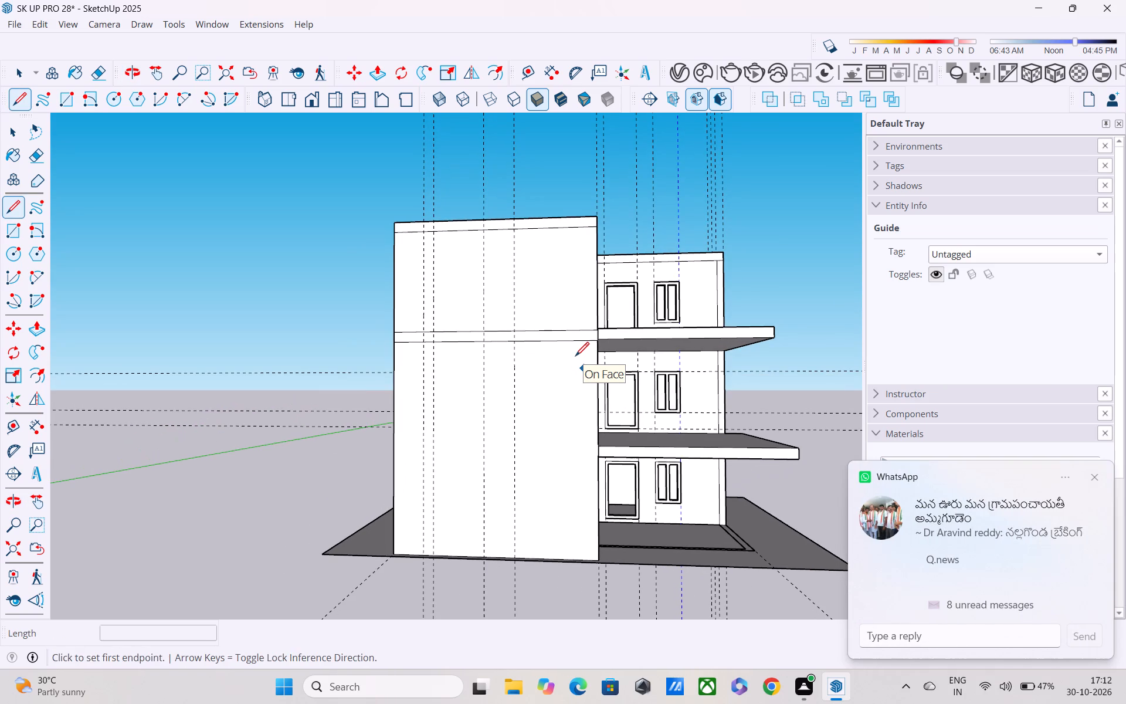
scroll(575, 357, "up", 1, "shift")
middle_click_drag(580, 360, 649, 456, "shift")
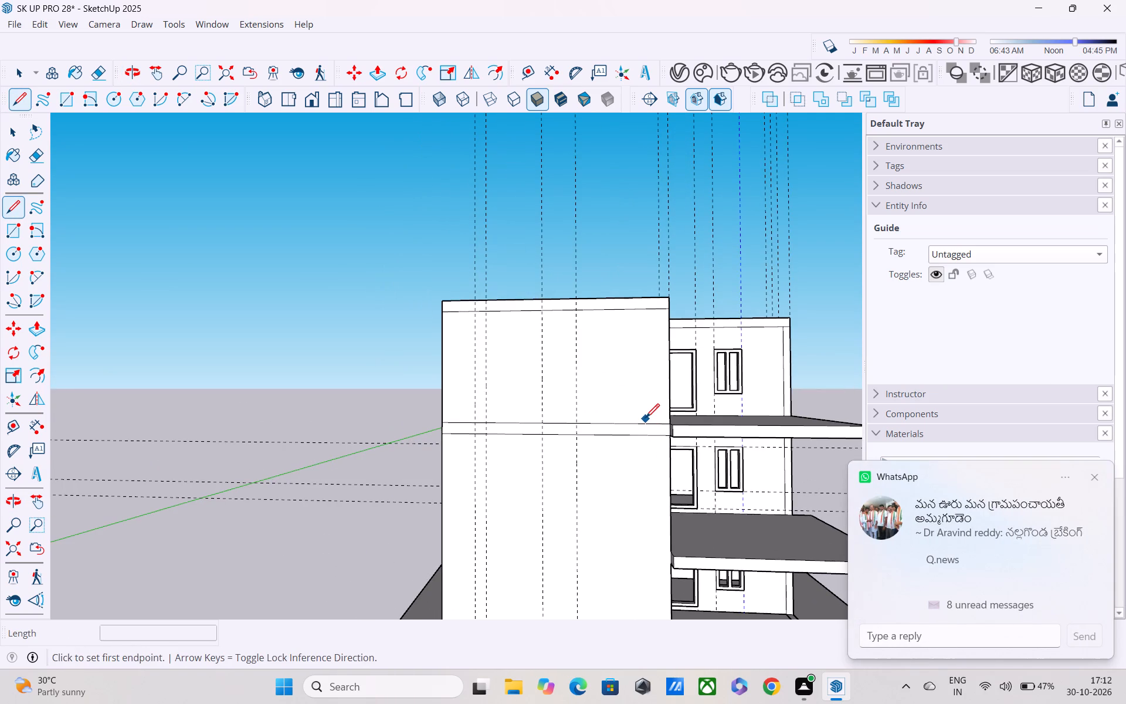
middle_click_drag(645, 418, 616, 388, "shift")
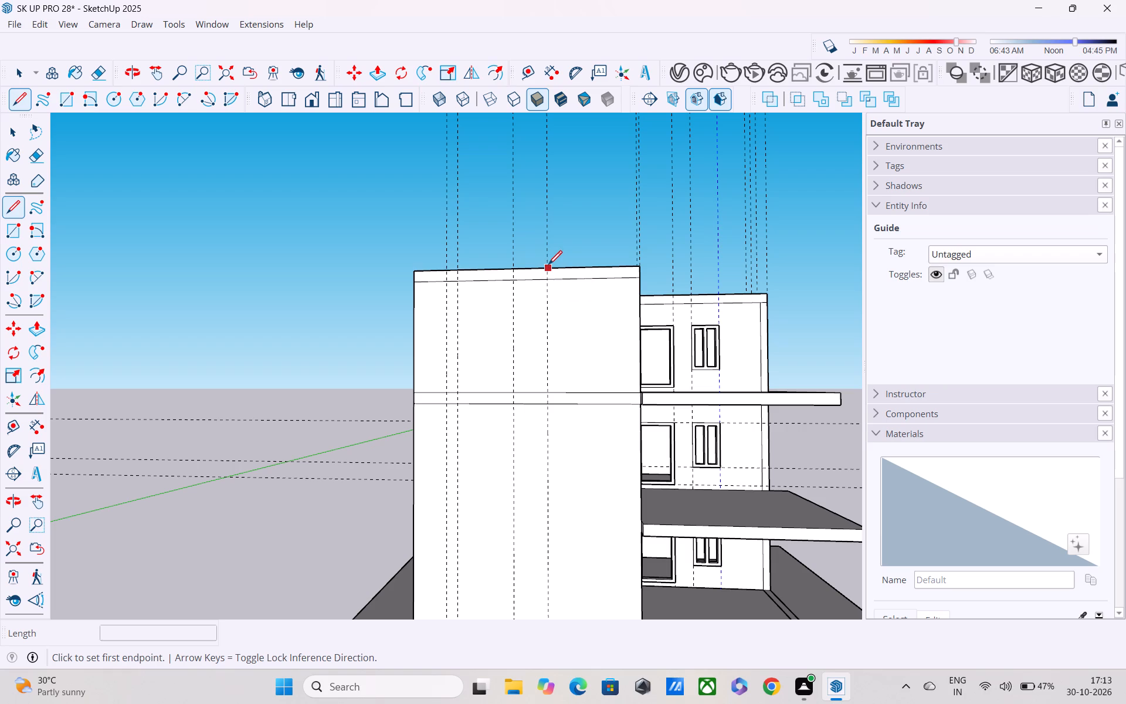
left_click(548, 266)
left_click(548, 278)
Push/Pull the front slab edge face between the new line and the balcony-side corner outward by 1.5'.
middle_click_drag(585, 304, 585, 309)
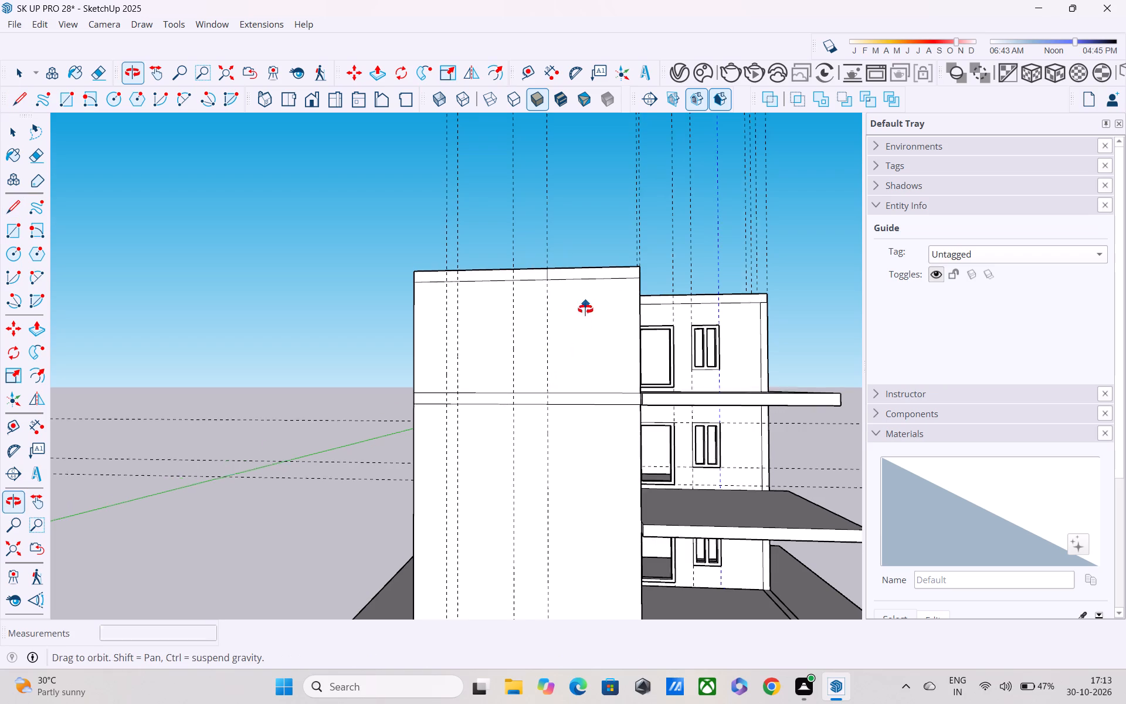
middle_click_drag(585, 309, 402, 375)
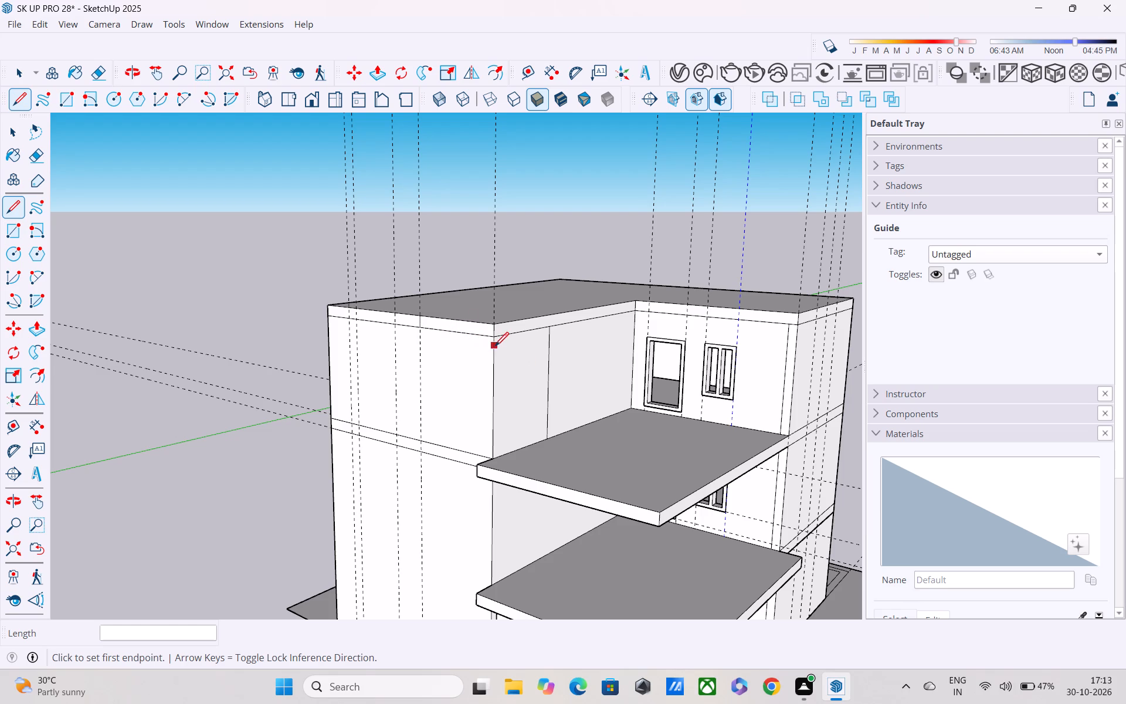
middle_click_drag(561, 332, 582, 328)
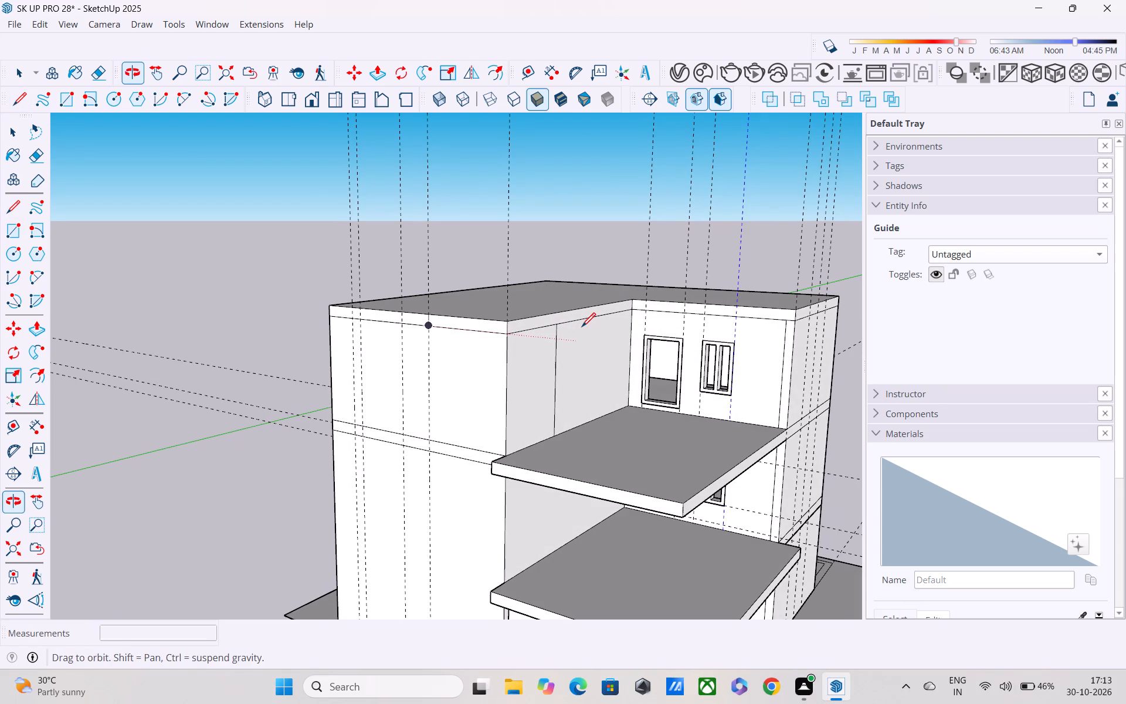
key("p")
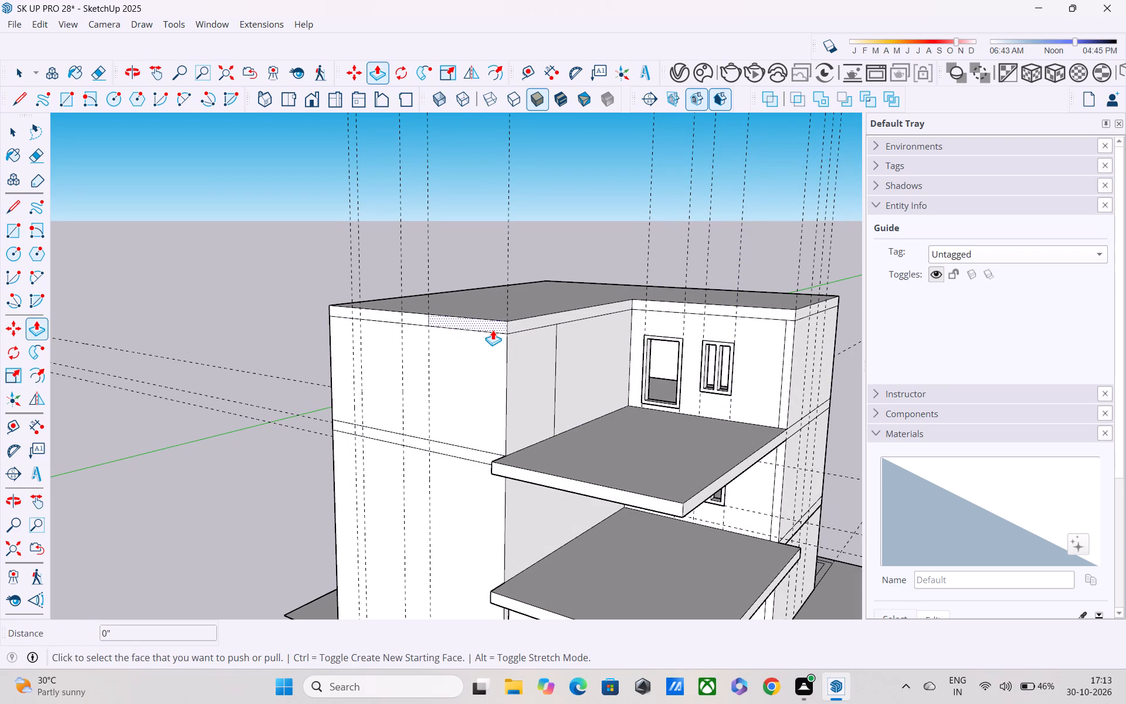
left_click(492, 329)
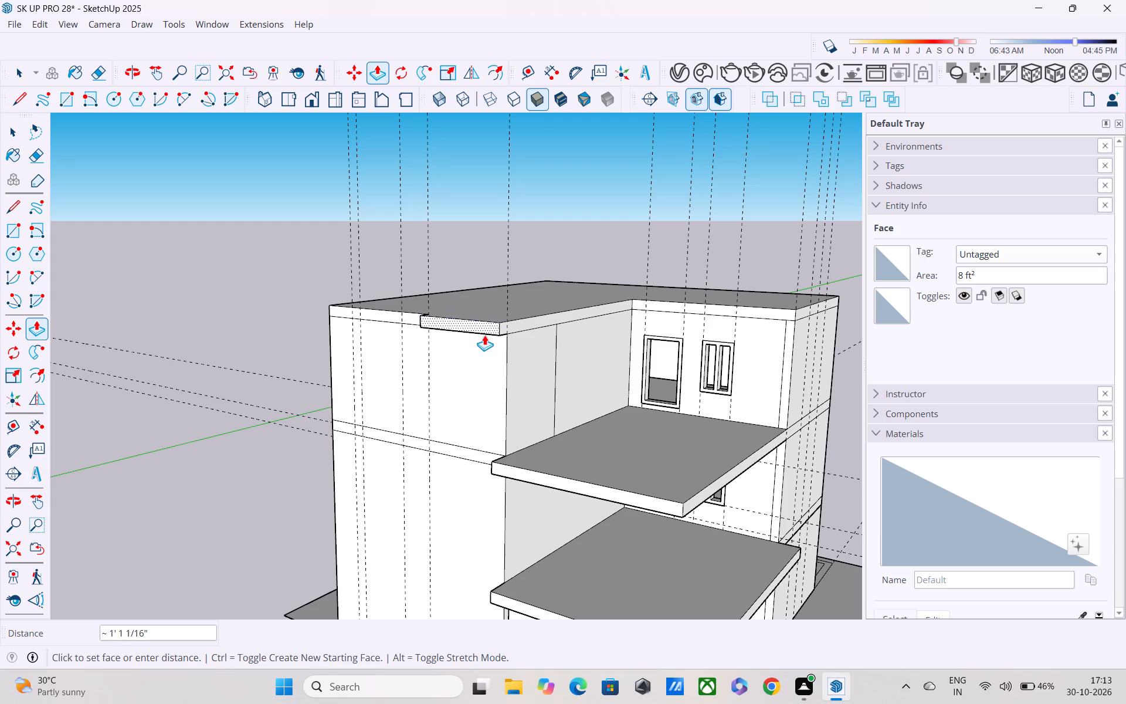
type("1'")
key("Return")
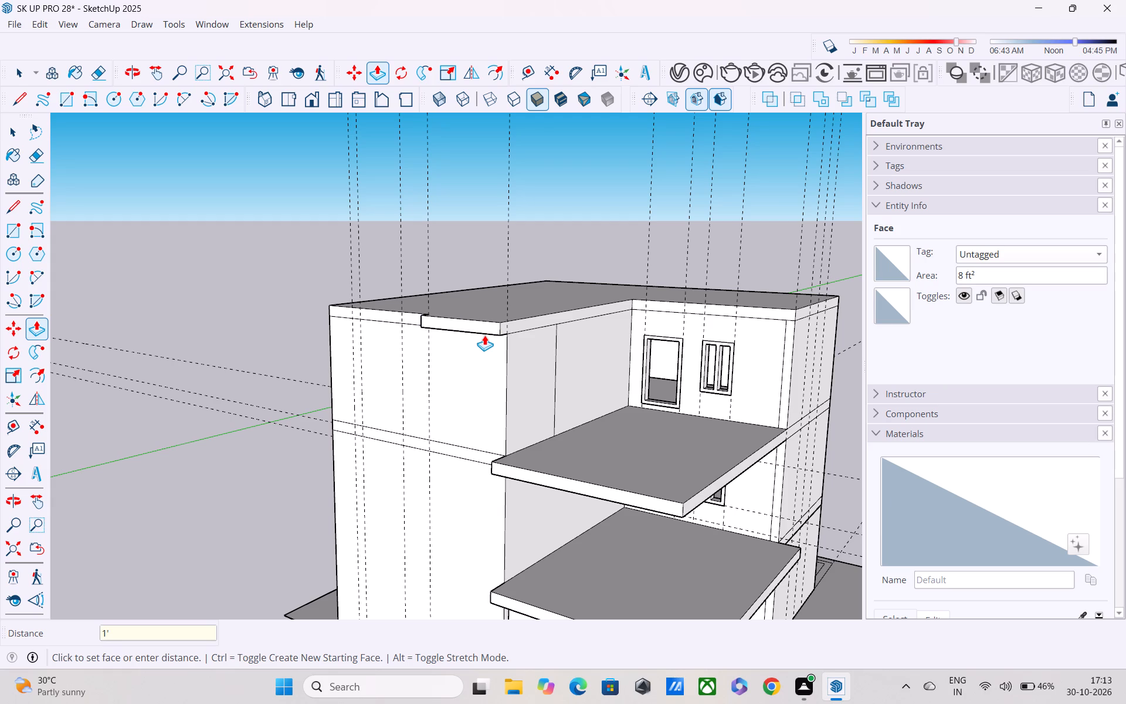
key("1")
type(".5")
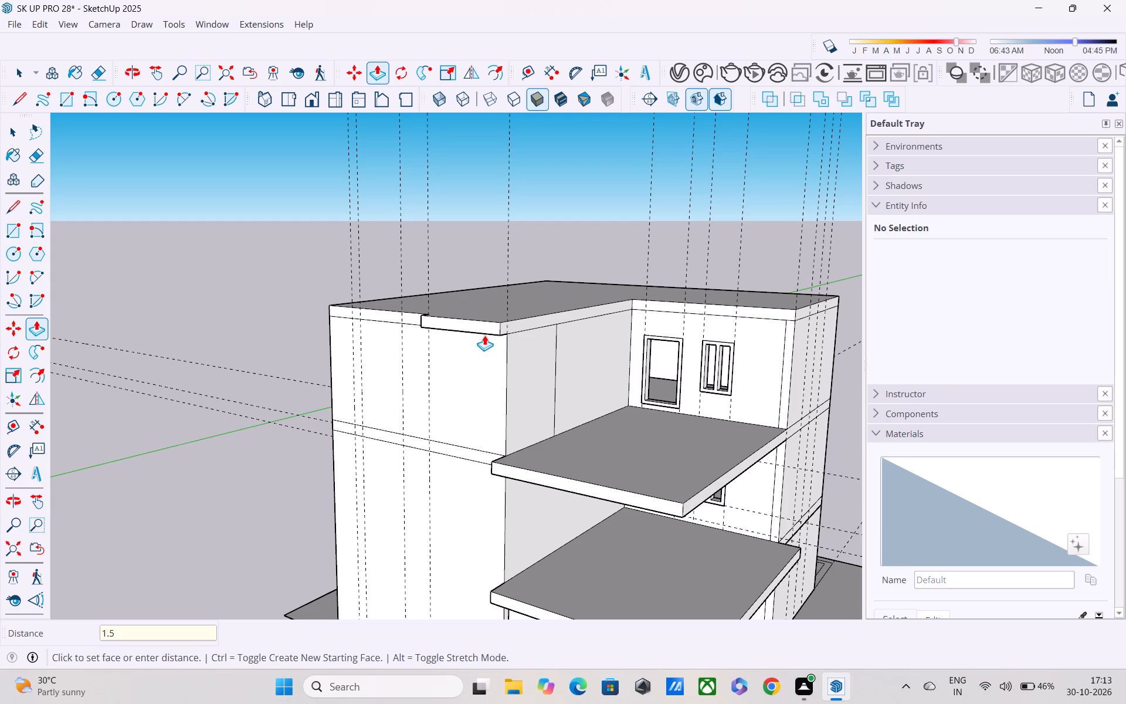
key("apostrophe")
key("Return")
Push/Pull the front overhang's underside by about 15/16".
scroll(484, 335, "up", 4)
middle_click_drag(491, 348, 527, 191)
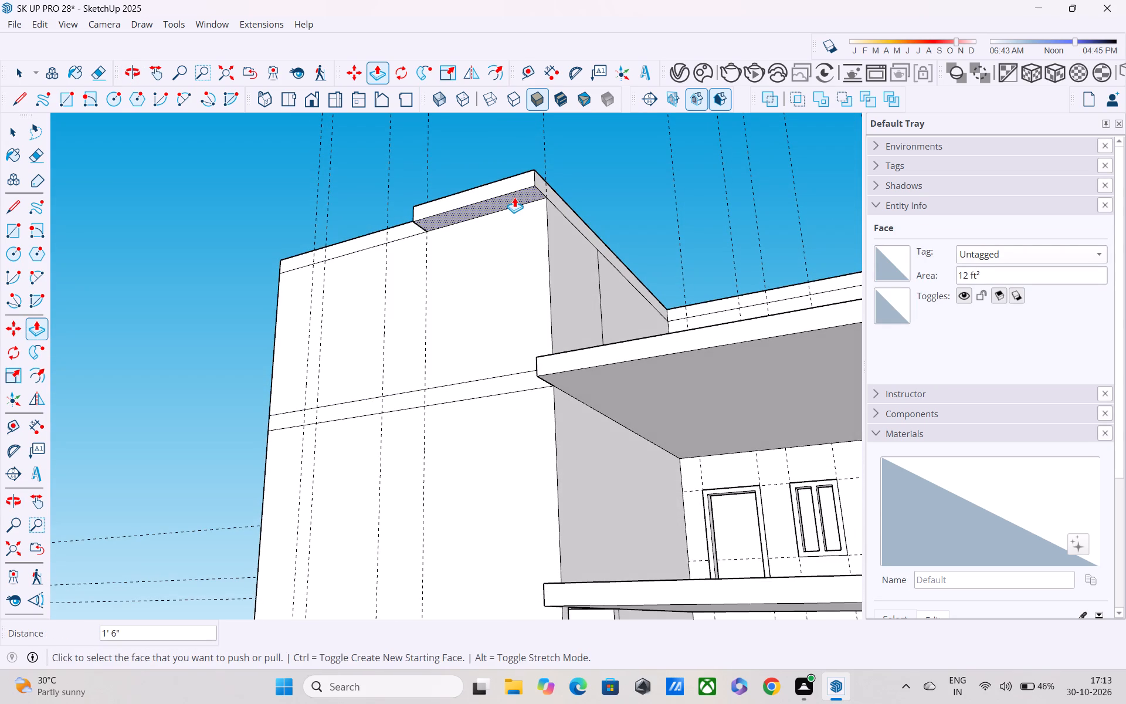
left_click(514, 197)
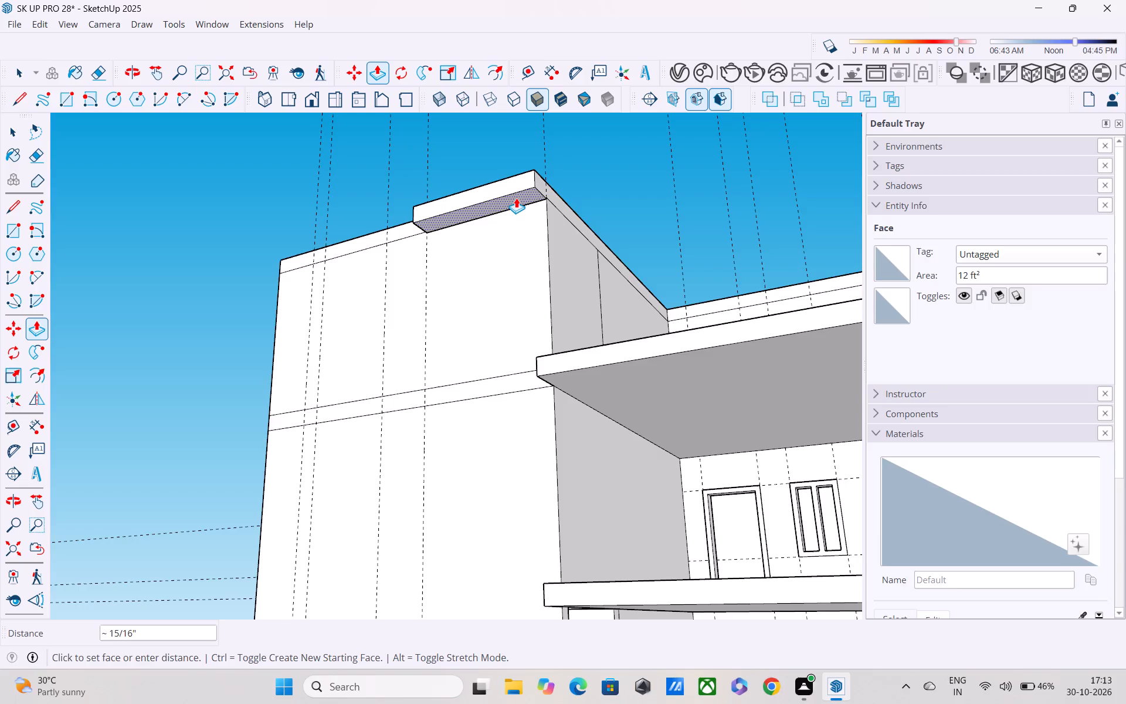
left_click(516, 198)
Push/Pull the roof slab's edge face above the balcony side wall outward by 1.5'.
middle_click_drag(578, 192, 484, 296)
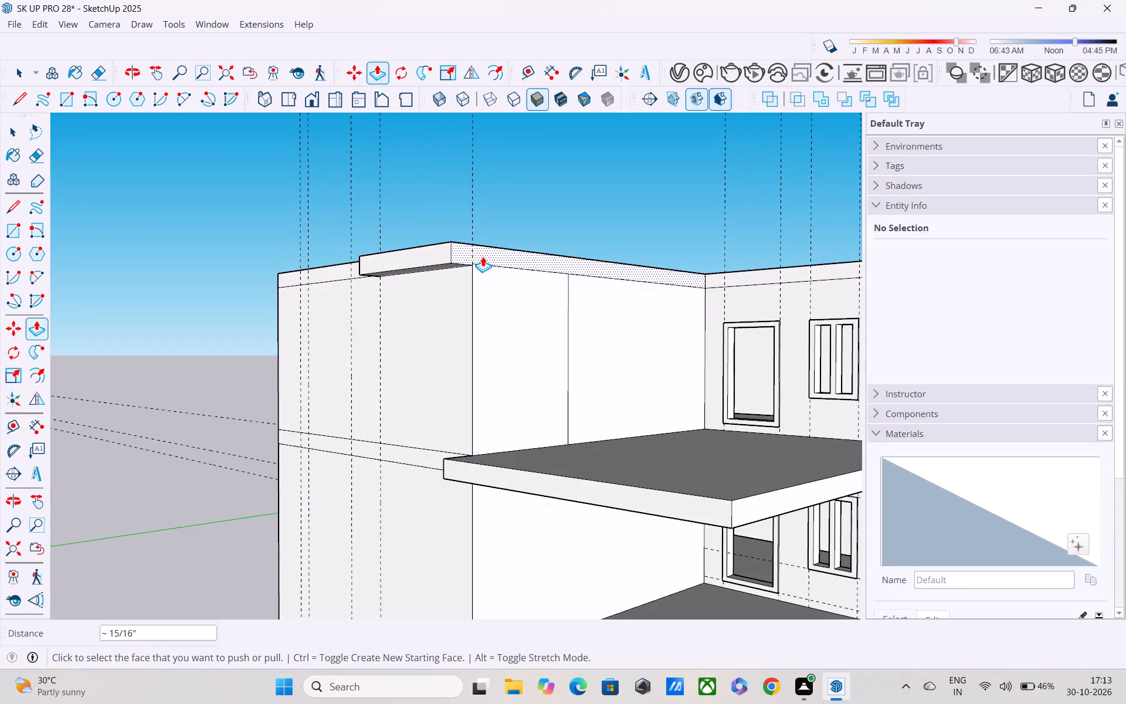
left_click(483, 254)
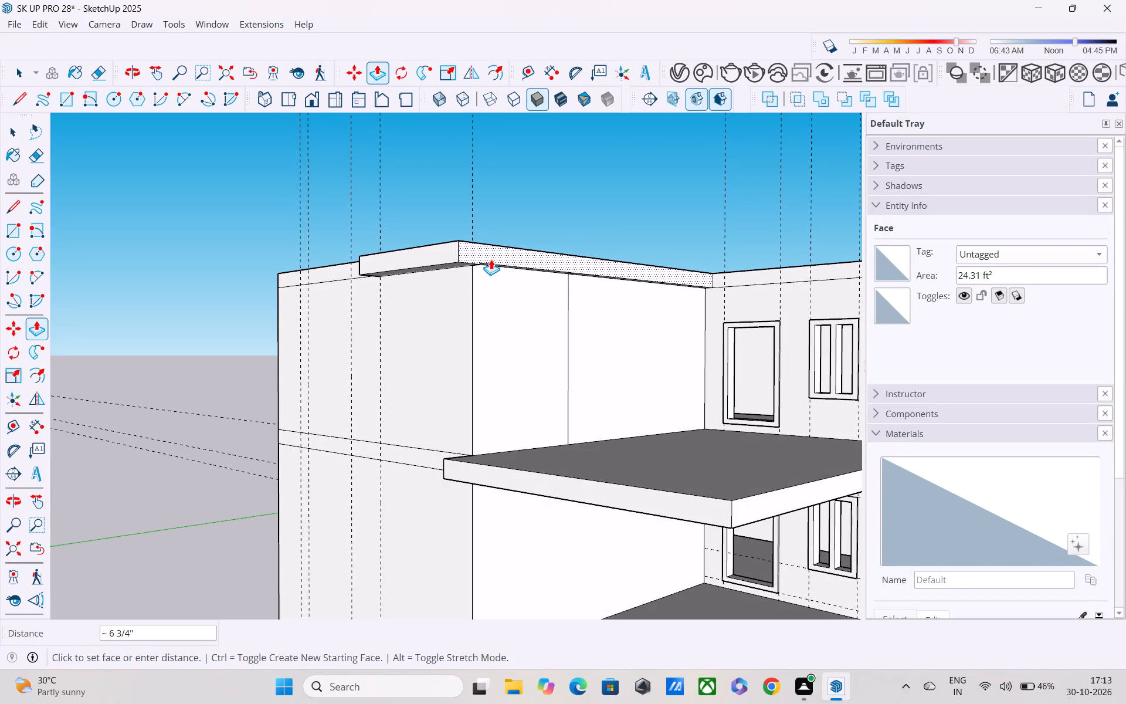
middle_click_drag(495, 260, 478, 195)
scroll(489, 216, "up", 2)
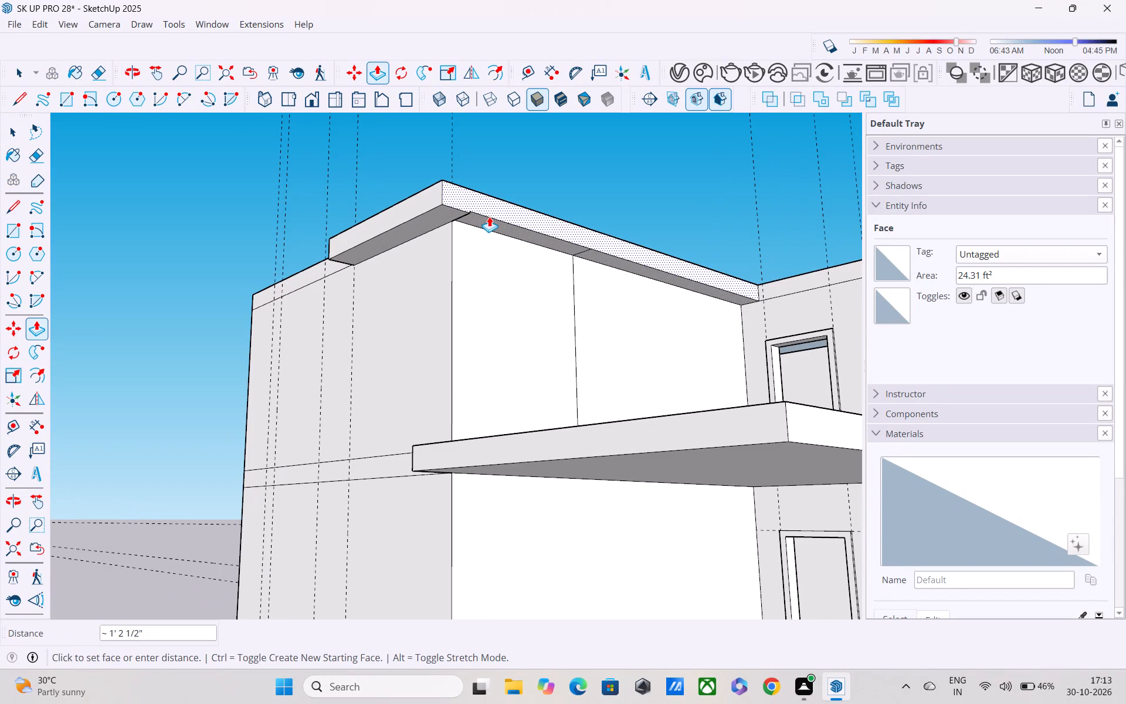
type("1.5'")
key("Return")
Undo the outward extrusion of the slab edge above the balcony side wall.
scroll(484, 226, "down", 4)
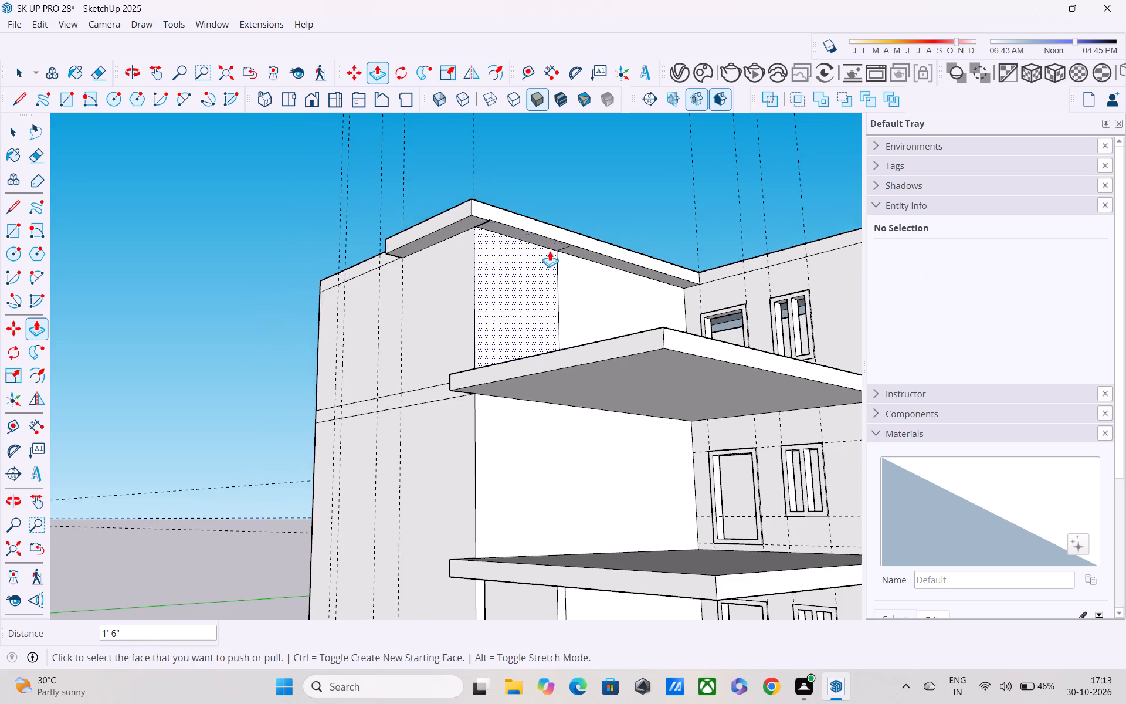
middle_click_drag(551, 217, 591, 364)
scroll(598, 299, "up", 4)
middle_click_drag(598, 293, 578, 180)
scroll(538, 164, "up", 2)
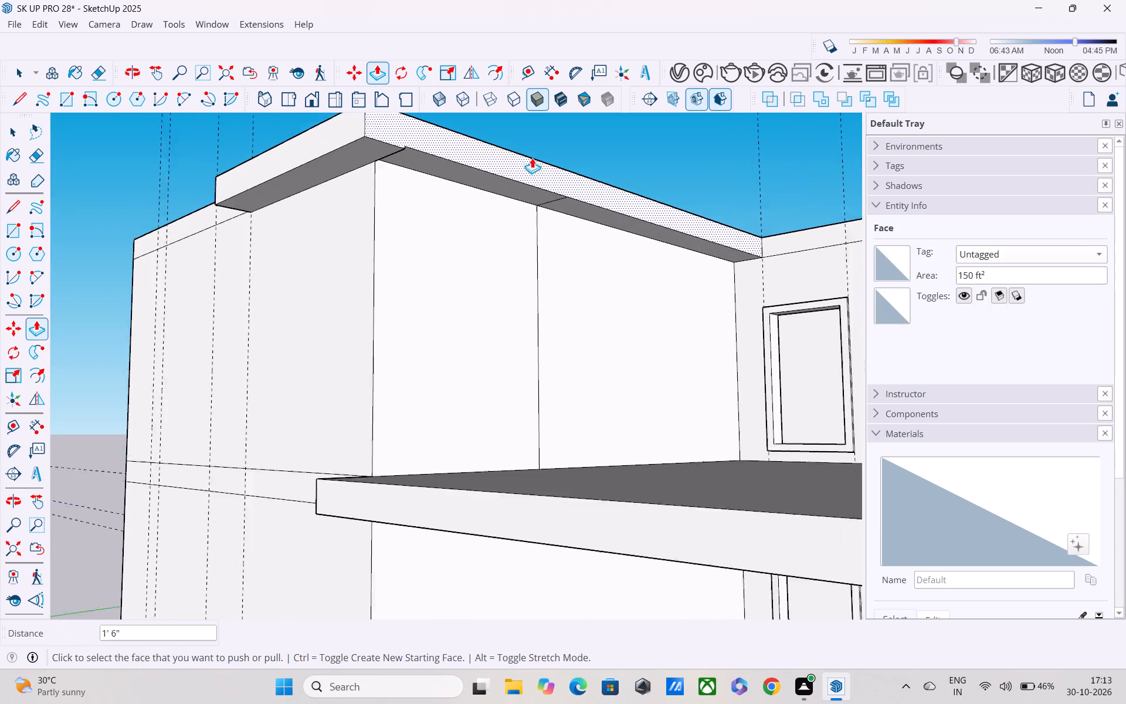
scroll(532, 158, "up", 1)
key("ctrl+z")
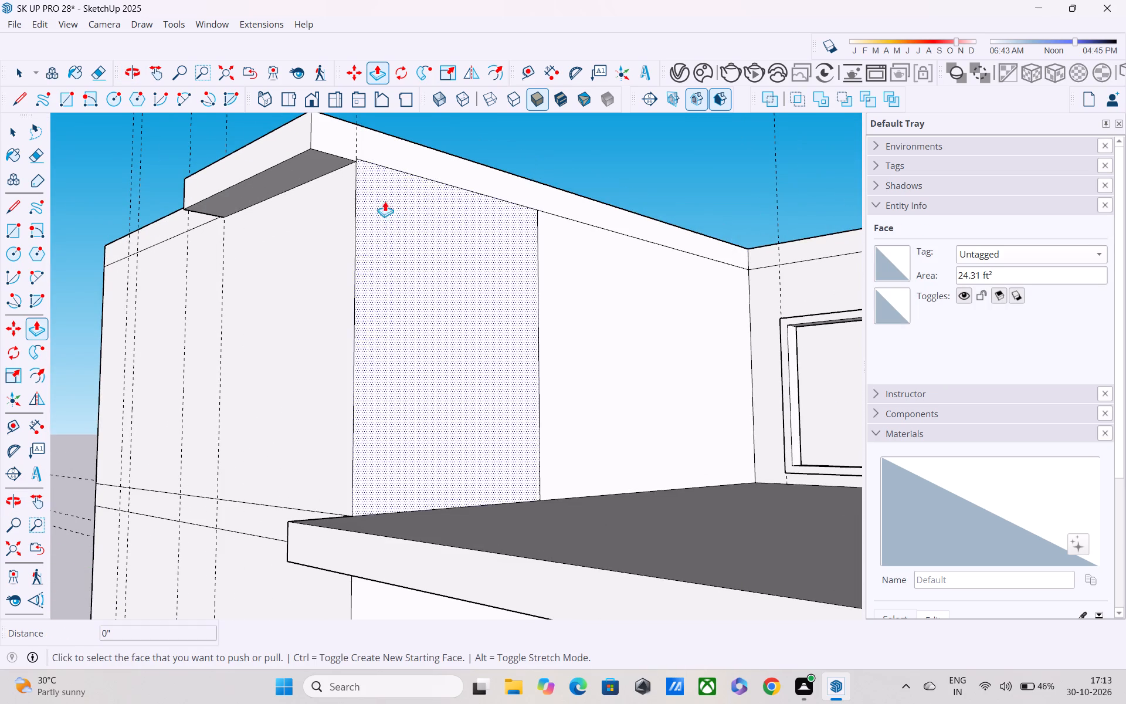
Push/Pull the front overhang's underside flush with the roof slab's lower edge at the wall corner.
scroll(352, 191, "up", 3)
middle_click_drag(351, 166, 336, 223)
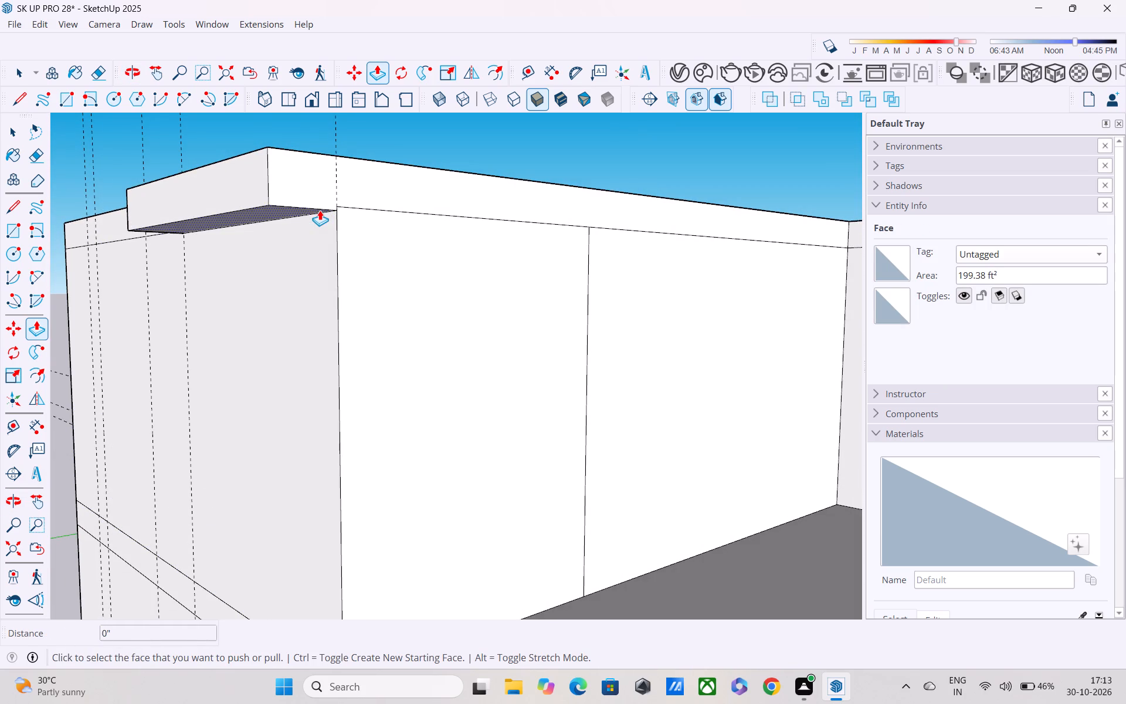
left_click(305, 209)
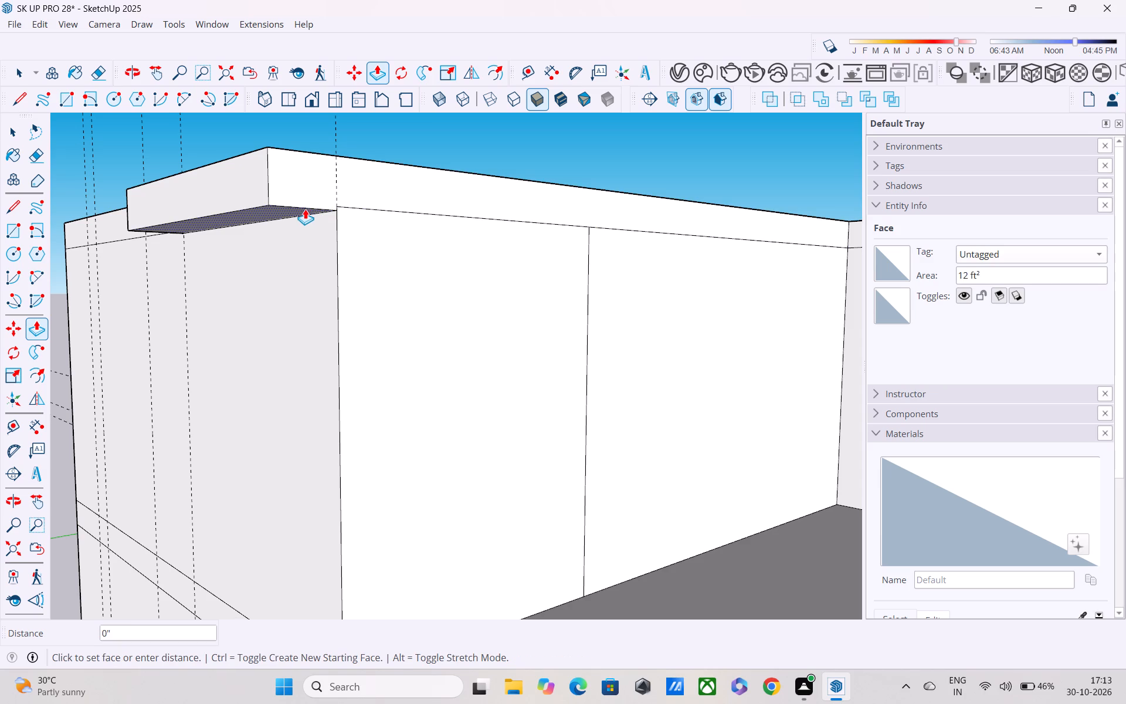
left_click(340, 207)
Push/Pull the roof slab's edge face above the balcony side wall outward by 1.5'.
left_click(387, 174)
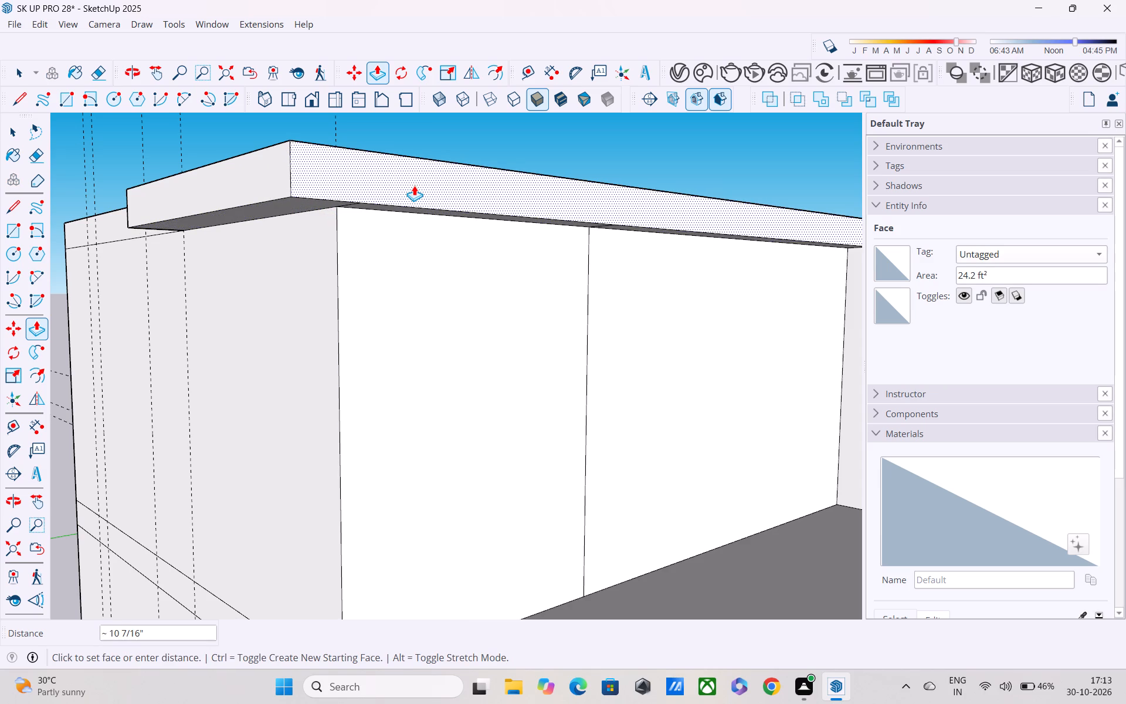
type("1.5'")
key("Return")
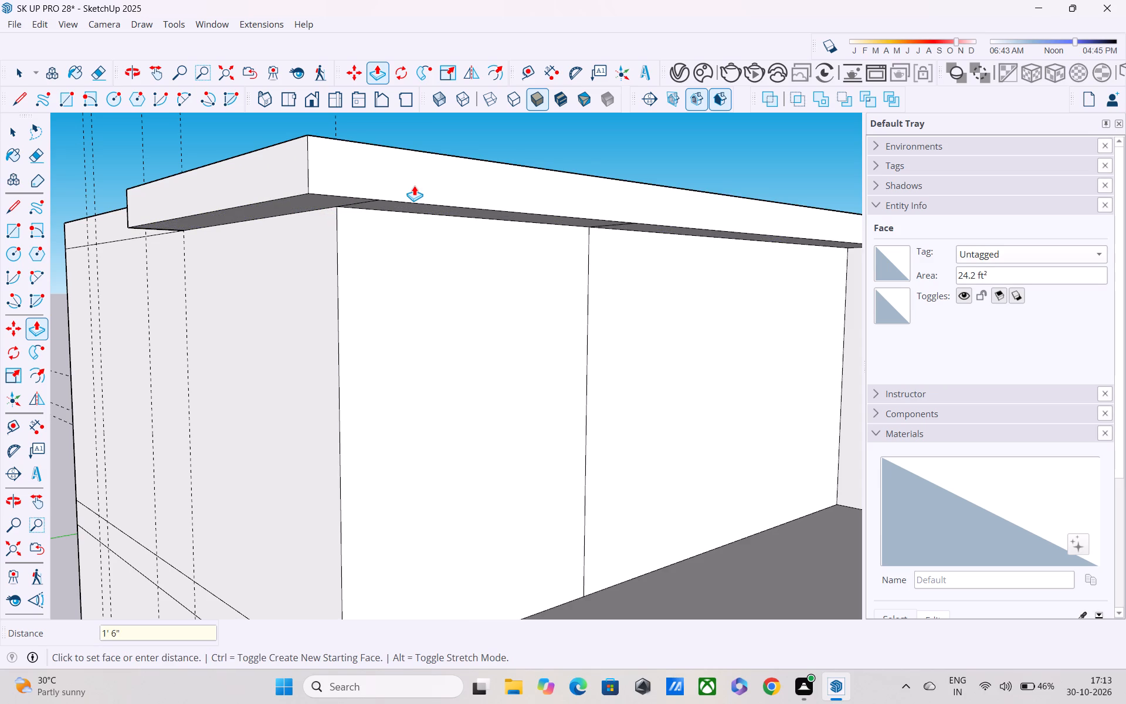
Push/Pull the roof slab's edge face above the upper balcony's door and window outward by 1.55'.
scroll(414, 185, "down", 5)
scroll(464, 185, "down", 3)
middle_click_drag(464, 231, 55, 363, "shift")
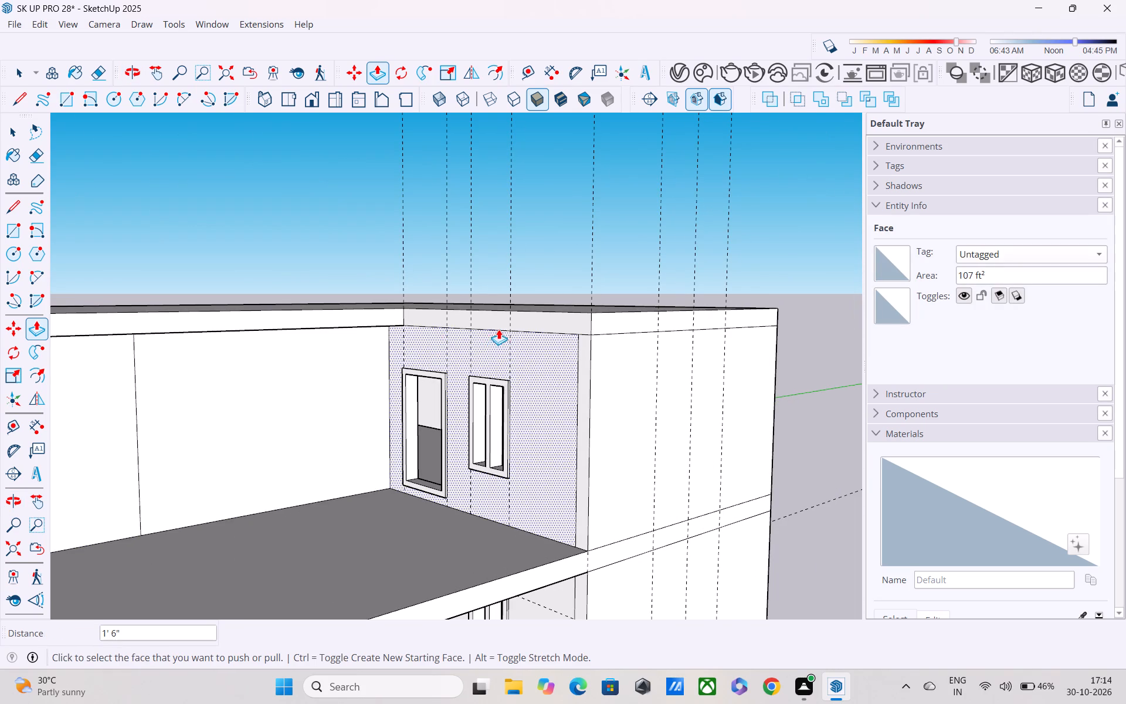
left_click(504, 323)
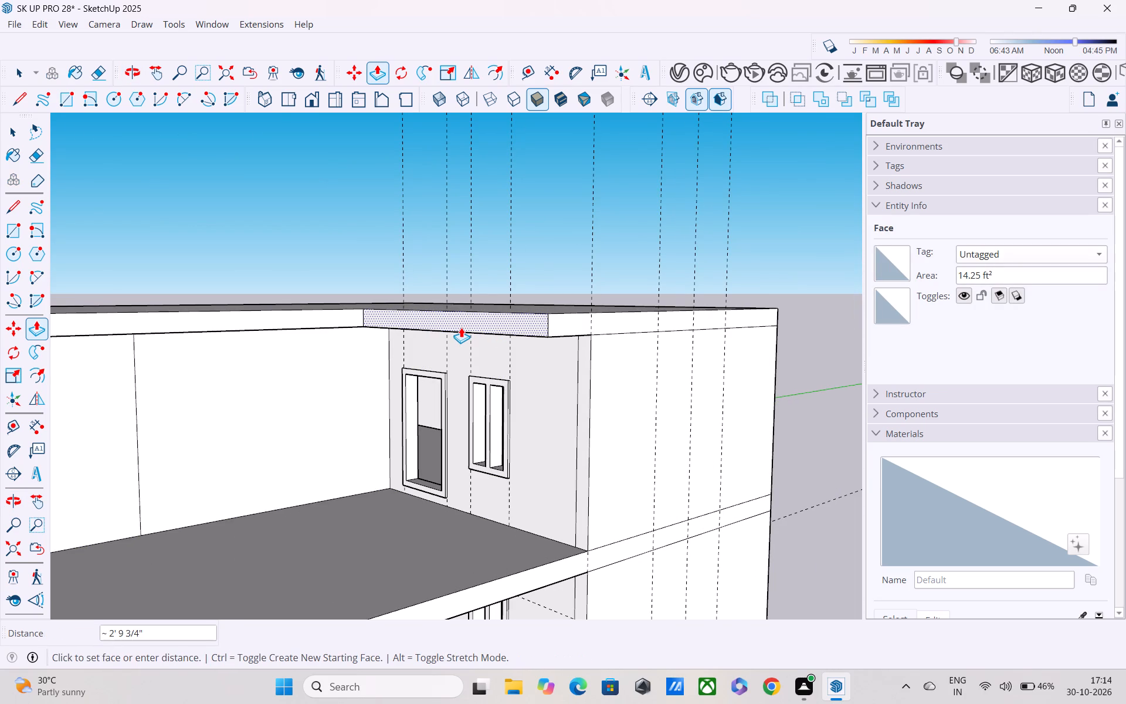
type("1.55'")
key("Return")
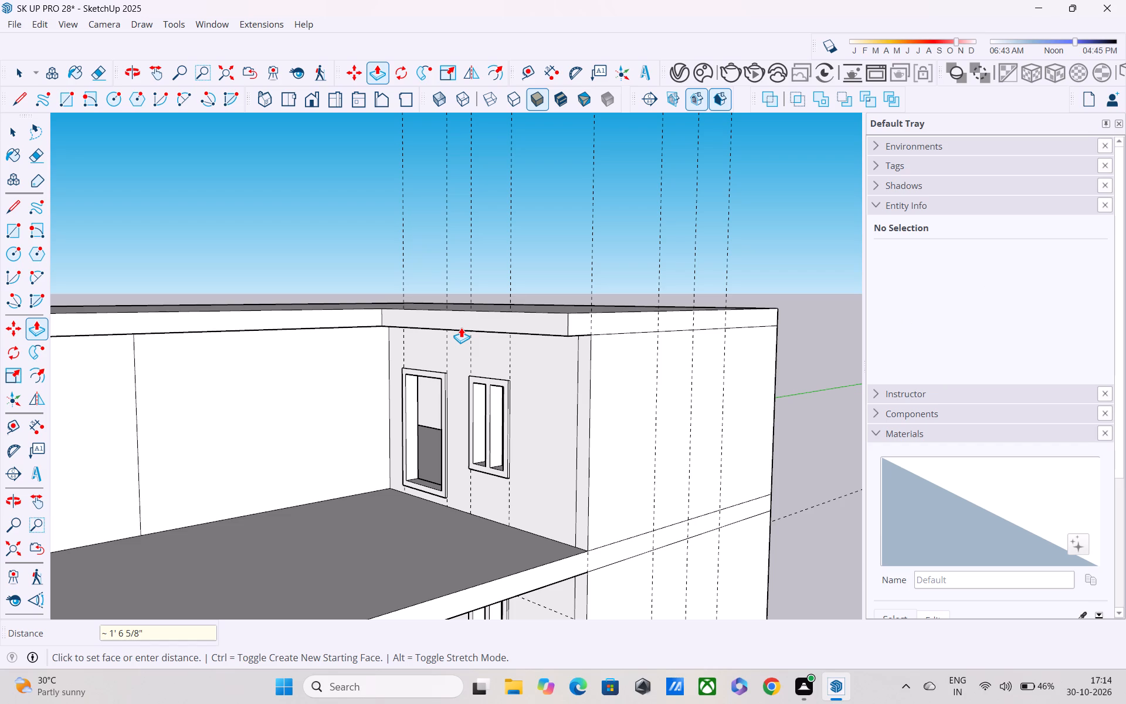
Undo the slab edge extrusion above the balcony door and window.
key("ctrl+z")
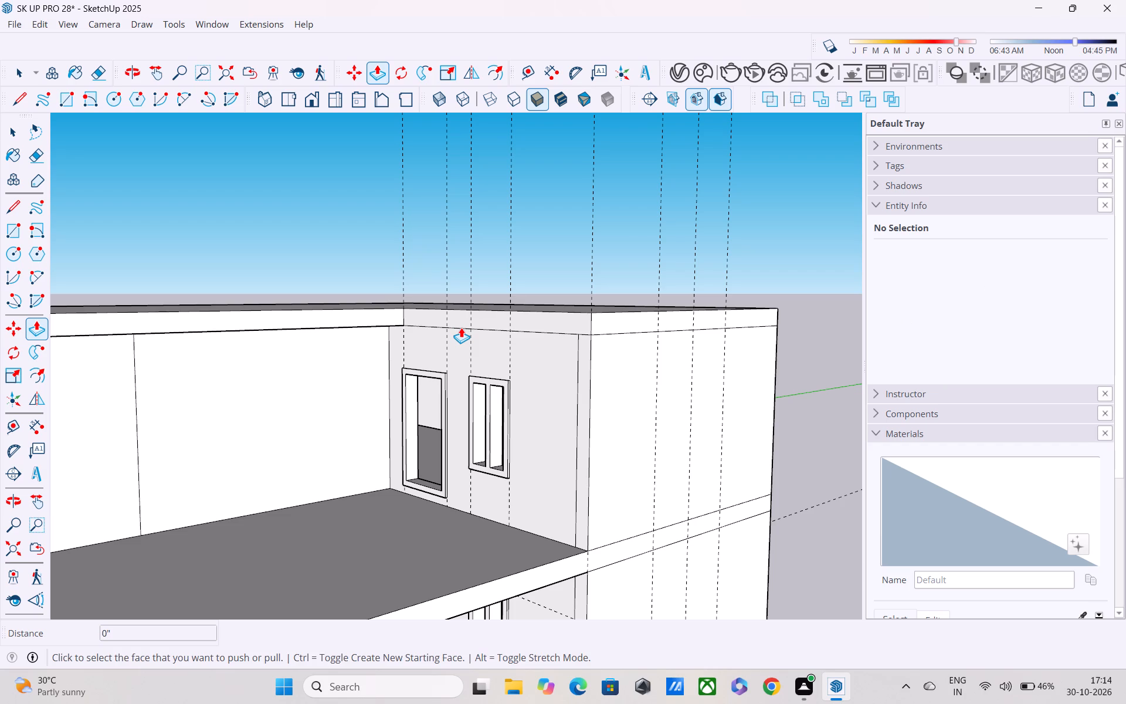
Push/Pull the front overhang's small end face about 1' 2" farther along the tall front wall, away from the balcony.
scroll(463, 324, "down", 4)
middle_click_drag(449, 343, 748, 354)
scroll(728, 349, "down", 4)
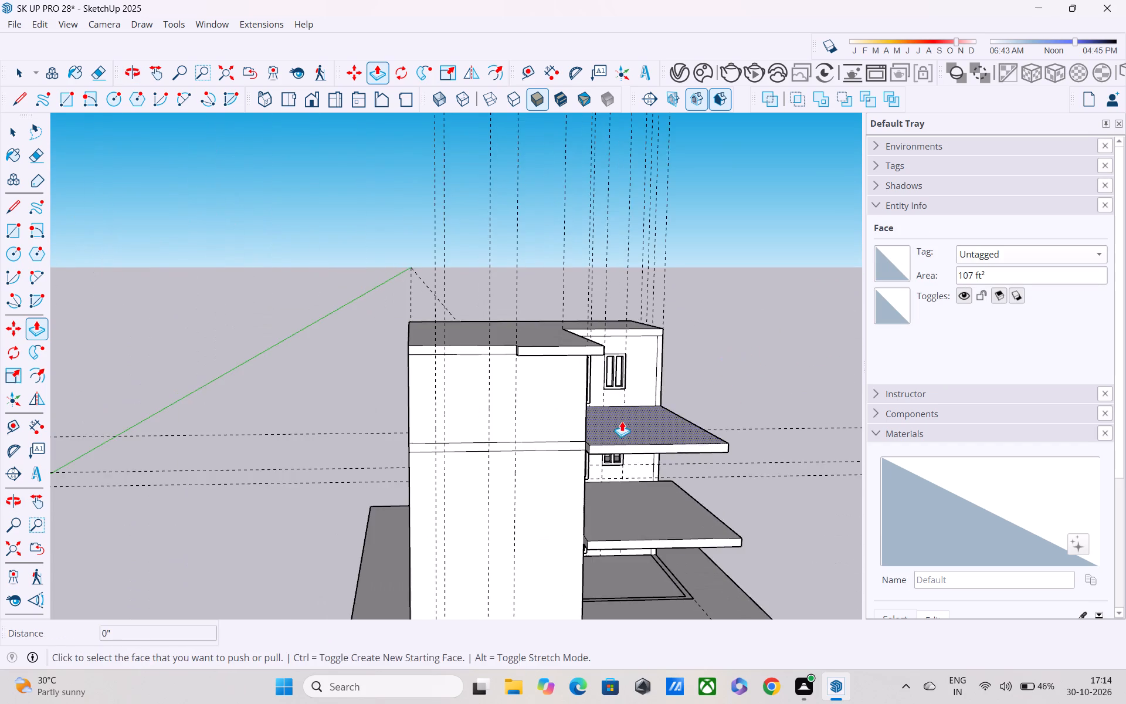
middle_click_drag(621, 421, 599, 370)
middle_click_drag(515, 316, 510, 266)
scroll(498, 293, "up", 6)
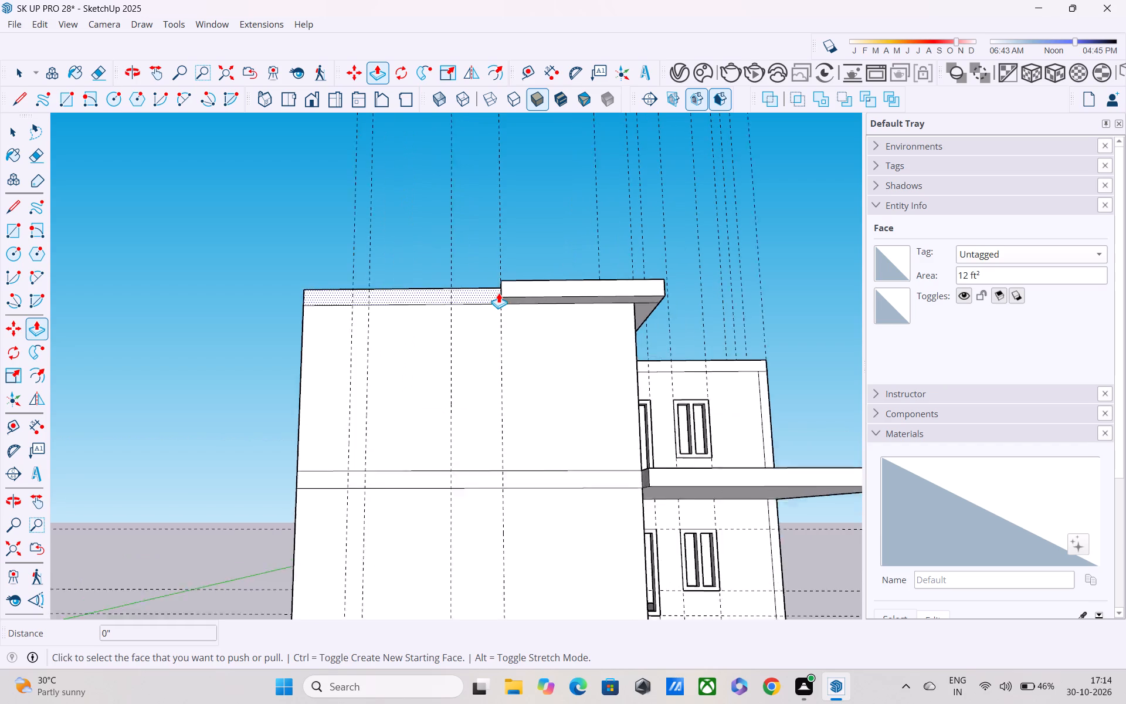
scroll(498, 293, "up", 1)
middle_click_drag(498, 294, 576, 339)
scroll(574, 339, "up", 3)
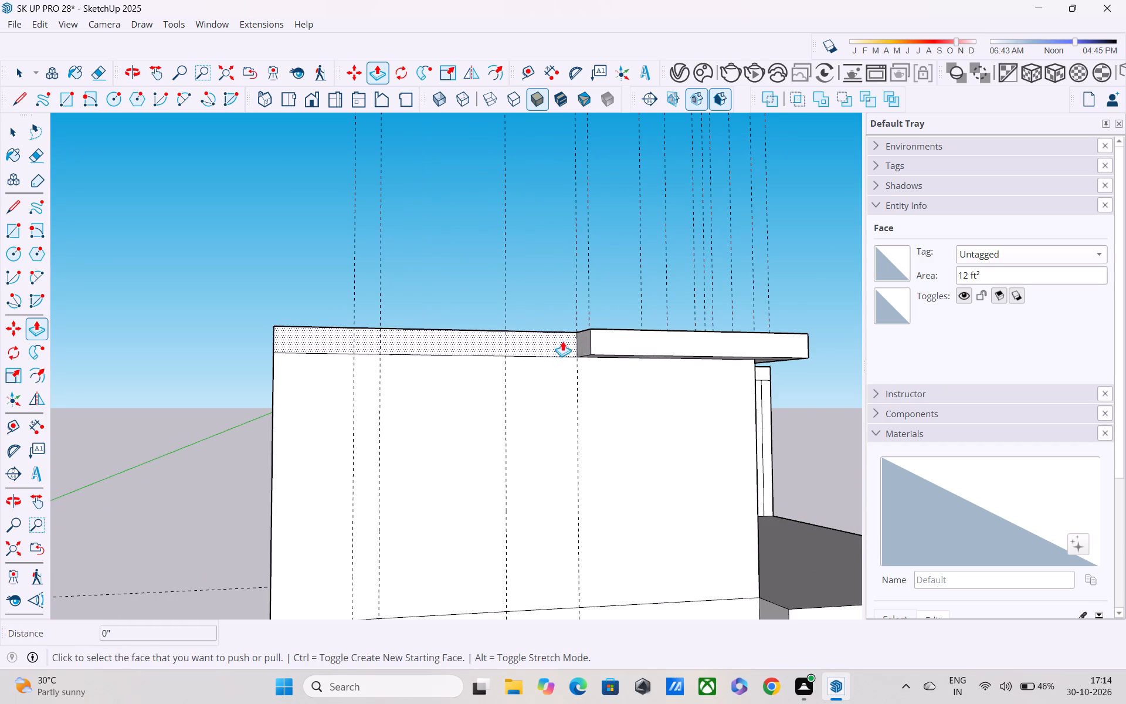
left_click(582, 337)
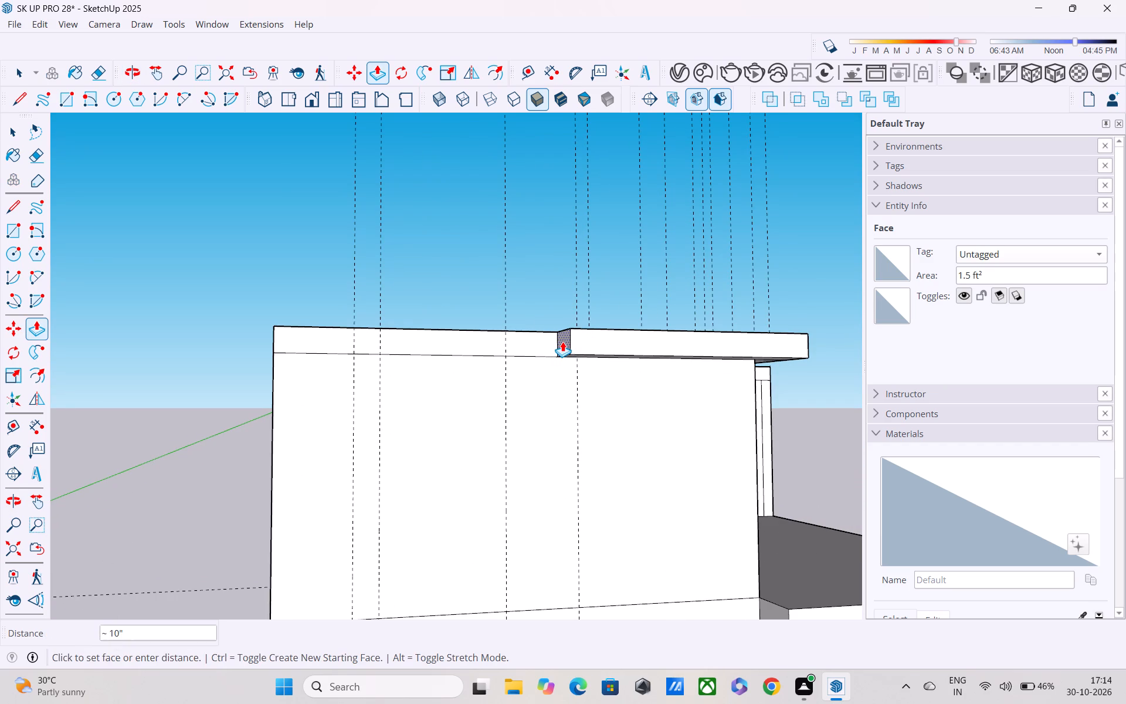
left_click(554, 345)
middle_click_drag(554, 342, 545, 223)
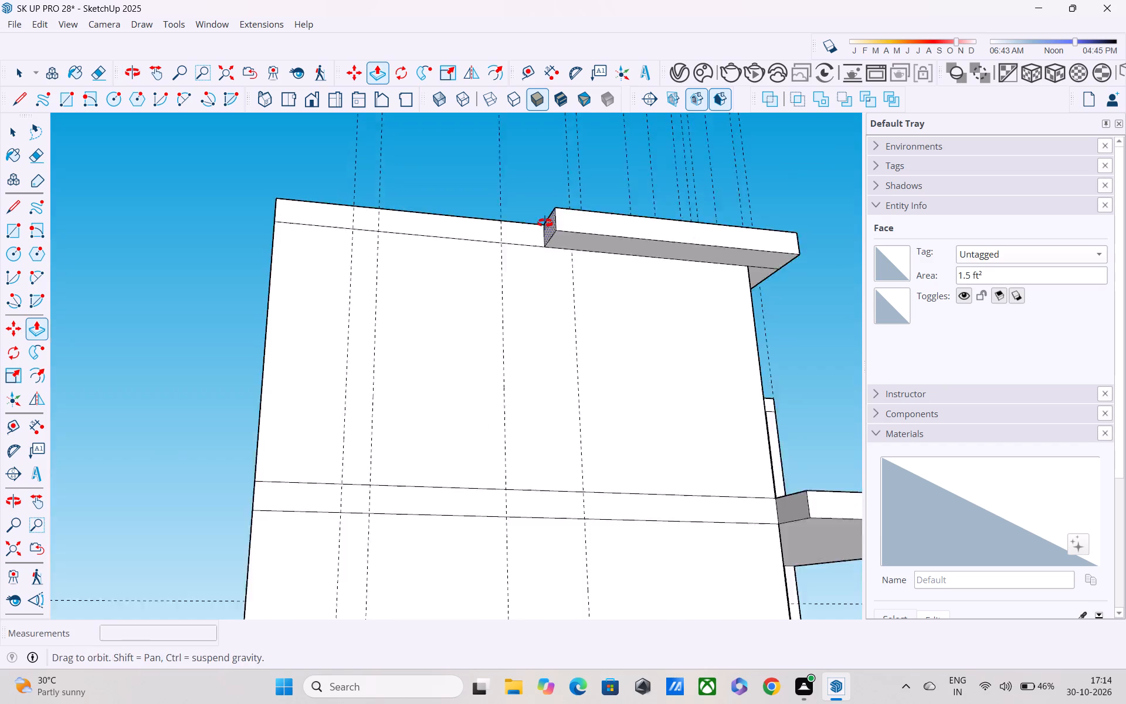
middle_click_drag(545, 223, 541, 197)
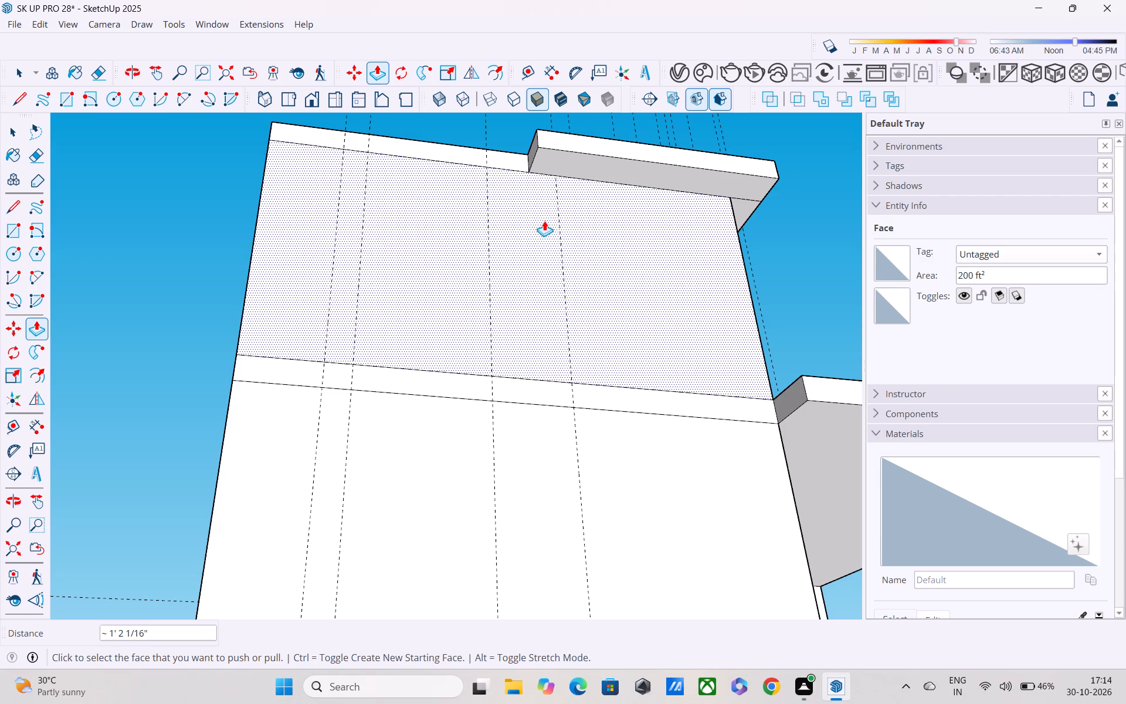
Draw a 1' 6" line across the underside of the front roof overhang, at the dashed guide near its inner end.
key("l")
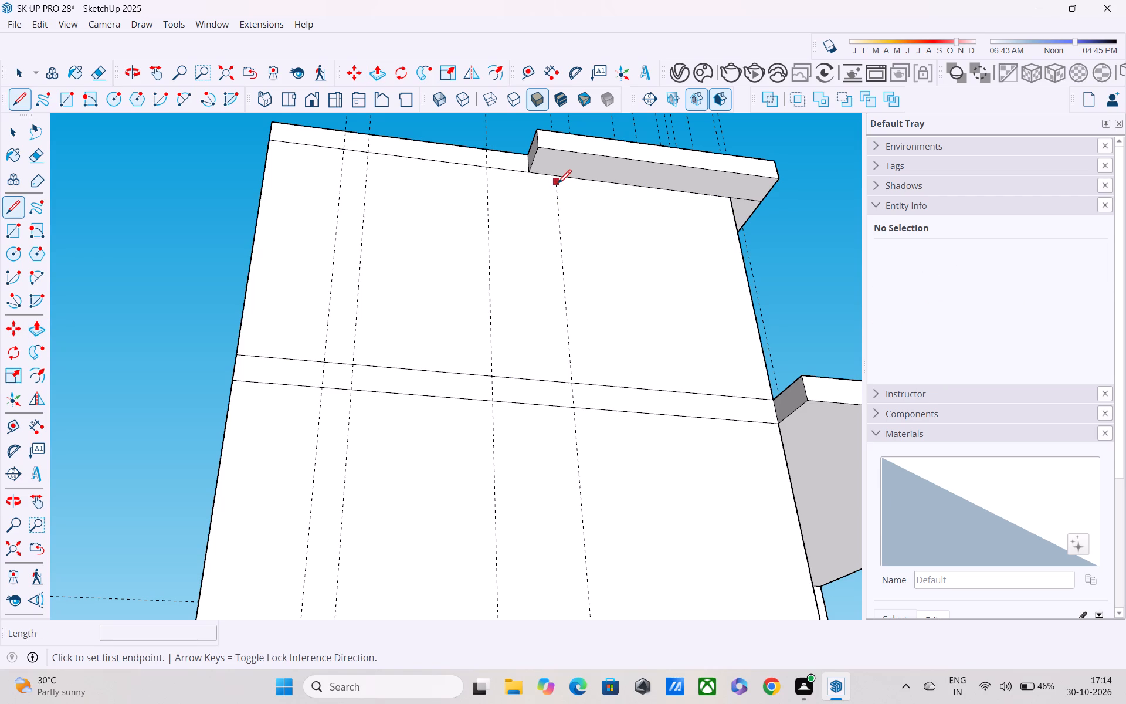
left_click(557, 180)
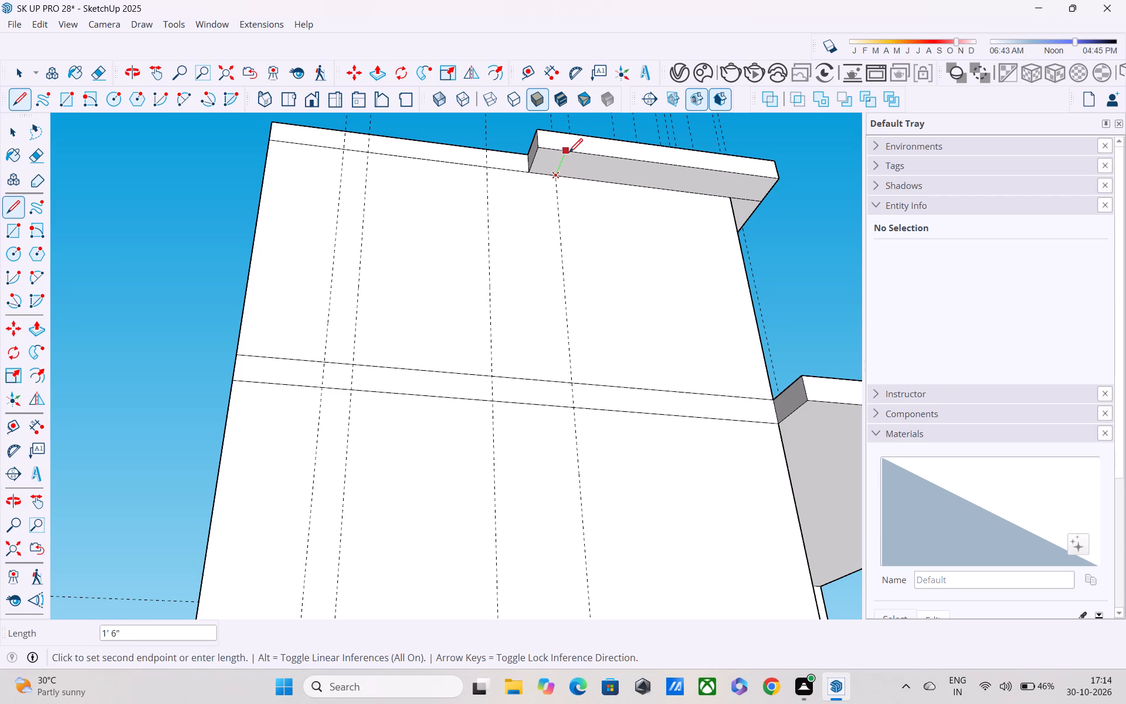
left_click(569, 154)
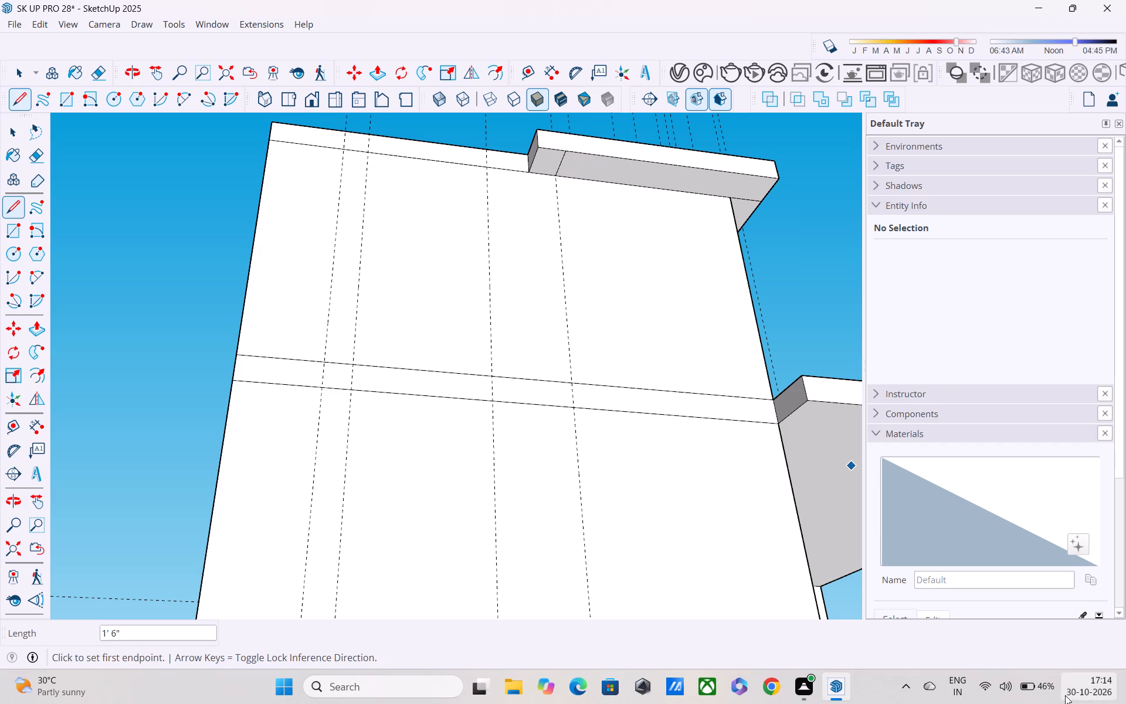
Turn on the computer's energy saver mode.
left_click(1041, 686)
left_click(968, 482)
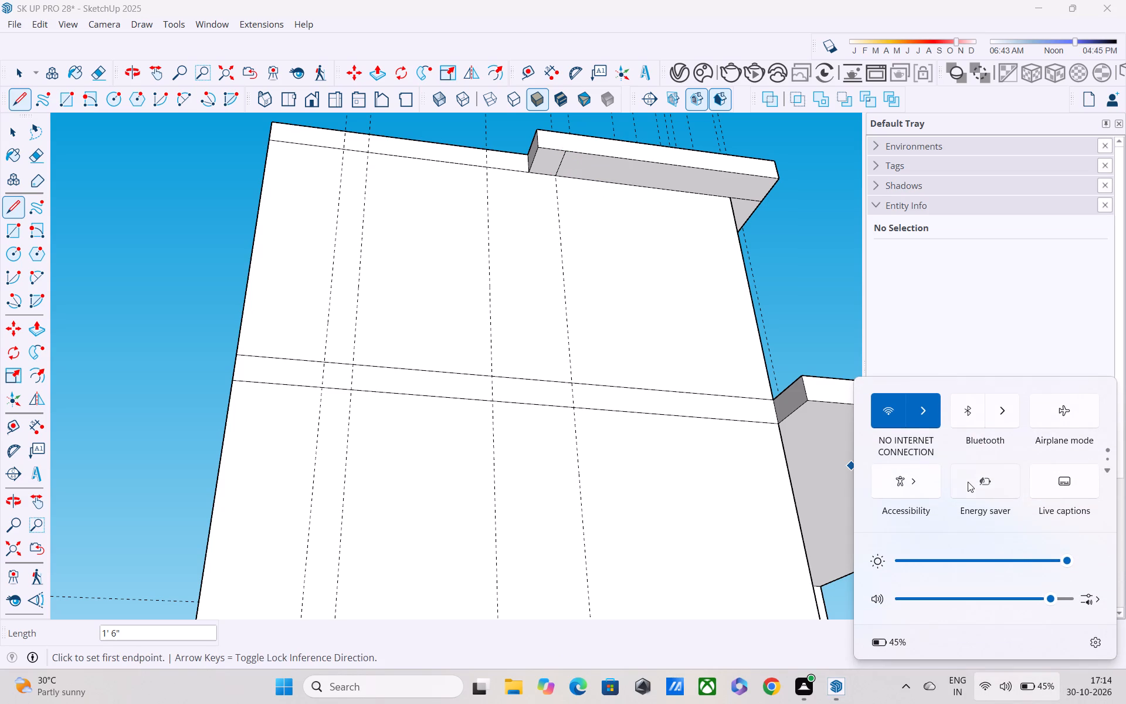
left_click(775, 20)
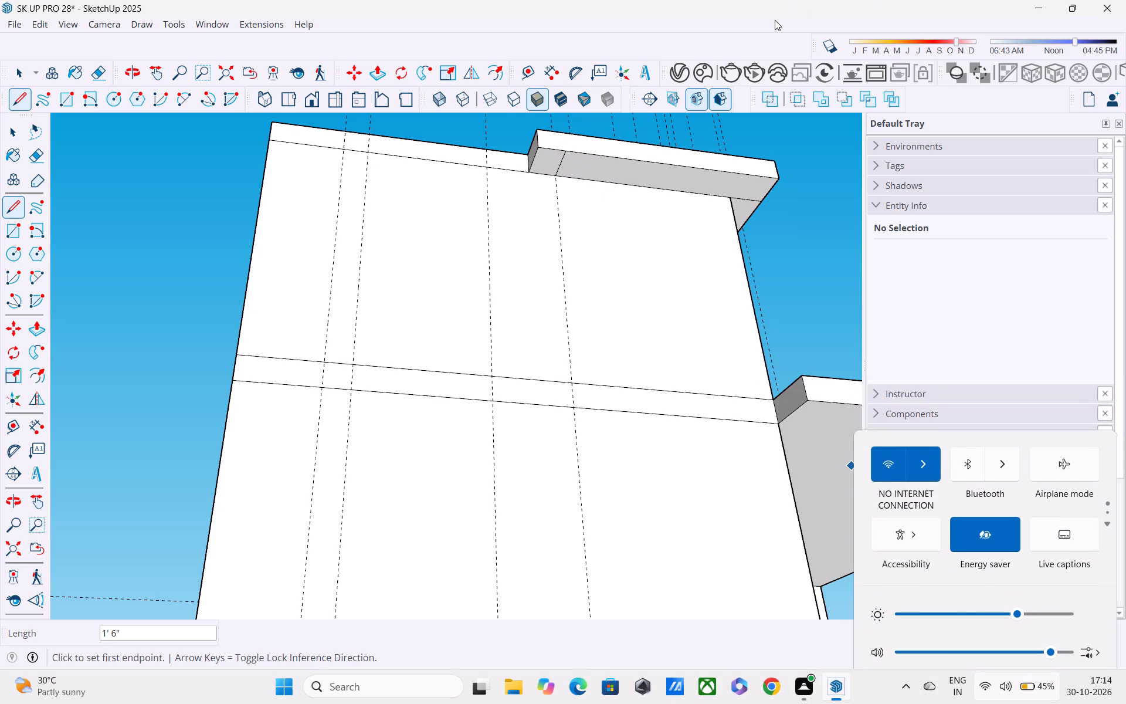
Push/Pull the small face at the overhang's inner end downward 22', to the lower edge of the lowest balcony slab.
key("p")
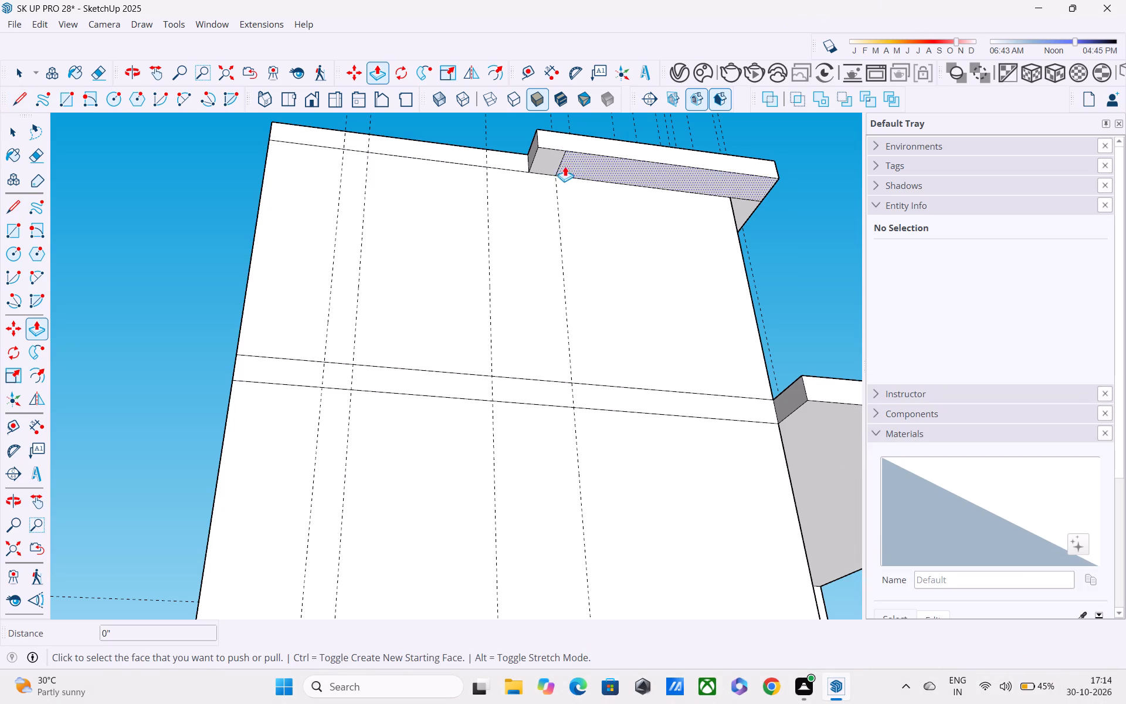
left_click(551, 157)
scroll(552, 443, "down", 1)
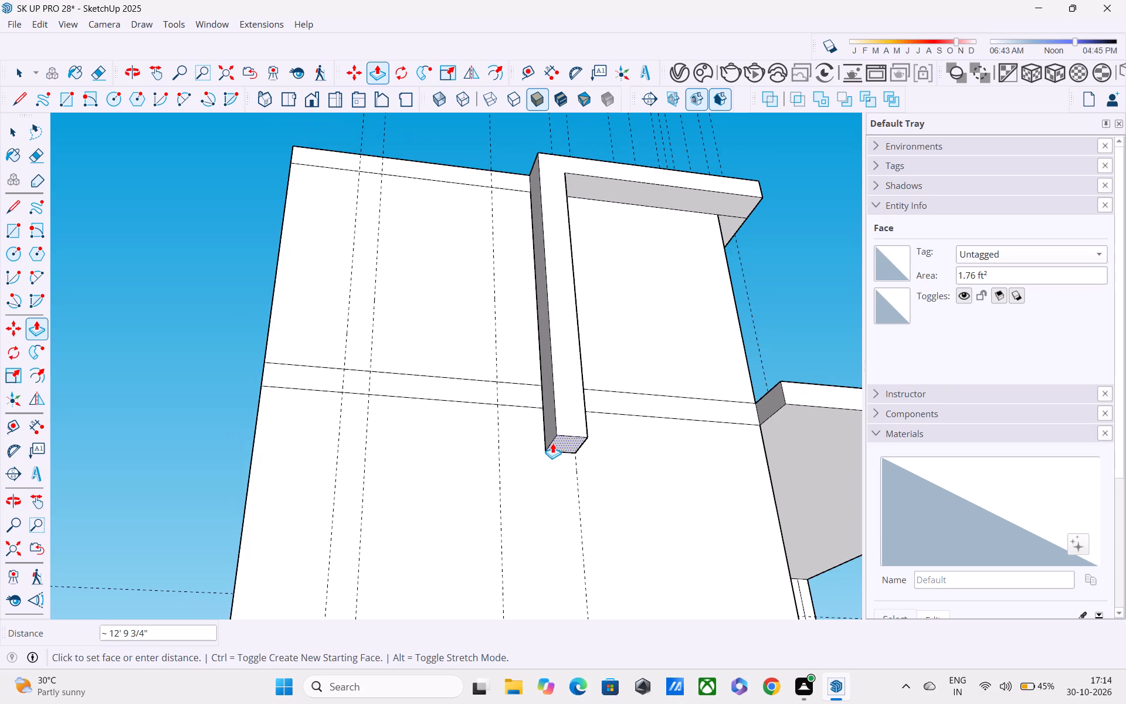
middle_click_drag(552, 443, 557, 361, "shift")
middle_click_drag(565, 316, 517, 324)
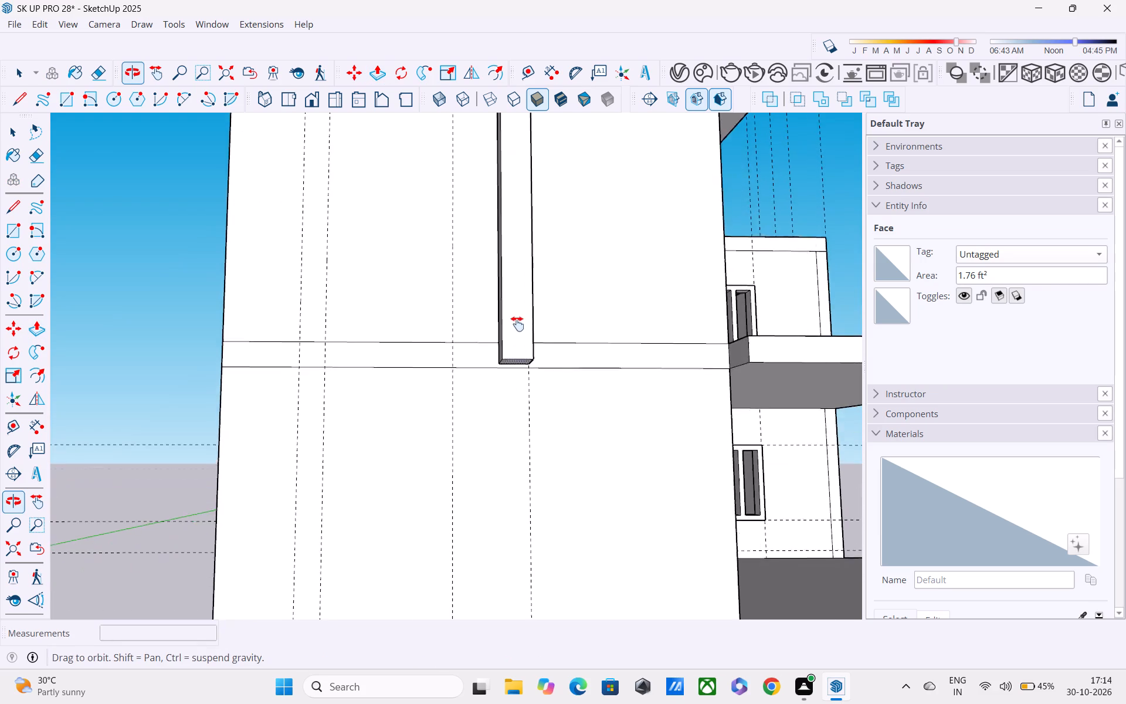
middle_click_drag(517, 324, 514, 256)
middle_click_drag(520, 327, 522, 169, "shift")
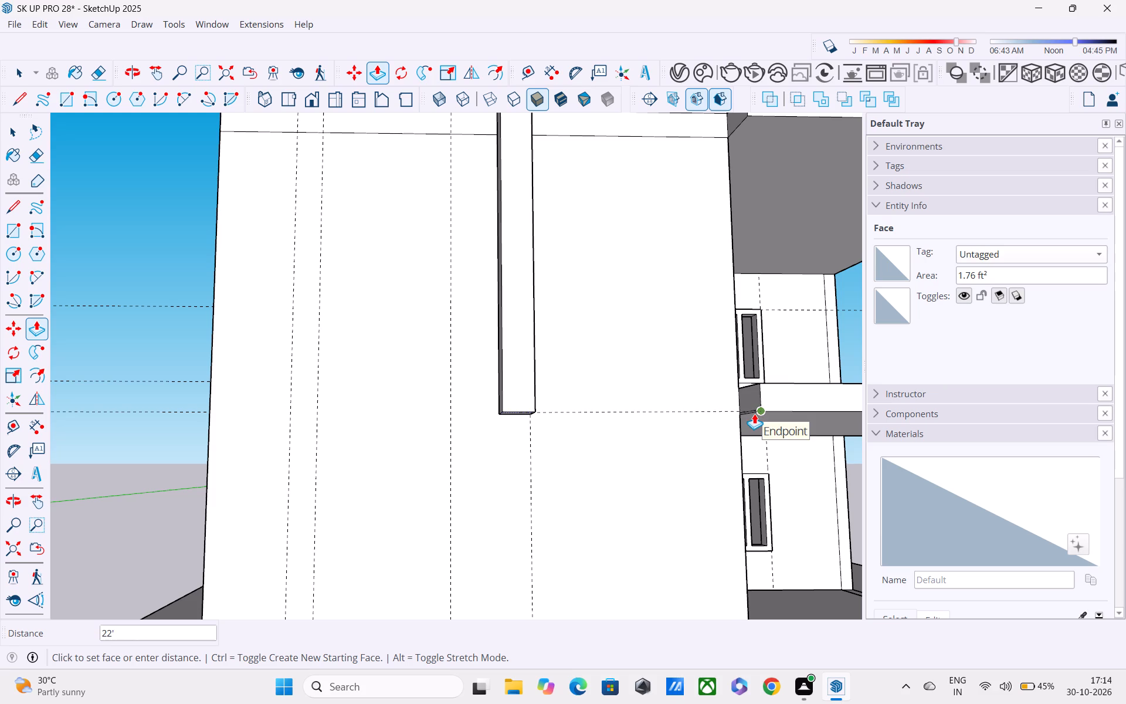
left_click(755, 414)
Draw a line across the vertical strip's balcony-facing side, 1.5' above its bottom end.
middle_click_drag(742, 413, 483, 340)
scroll(474, 331, "down", 3)
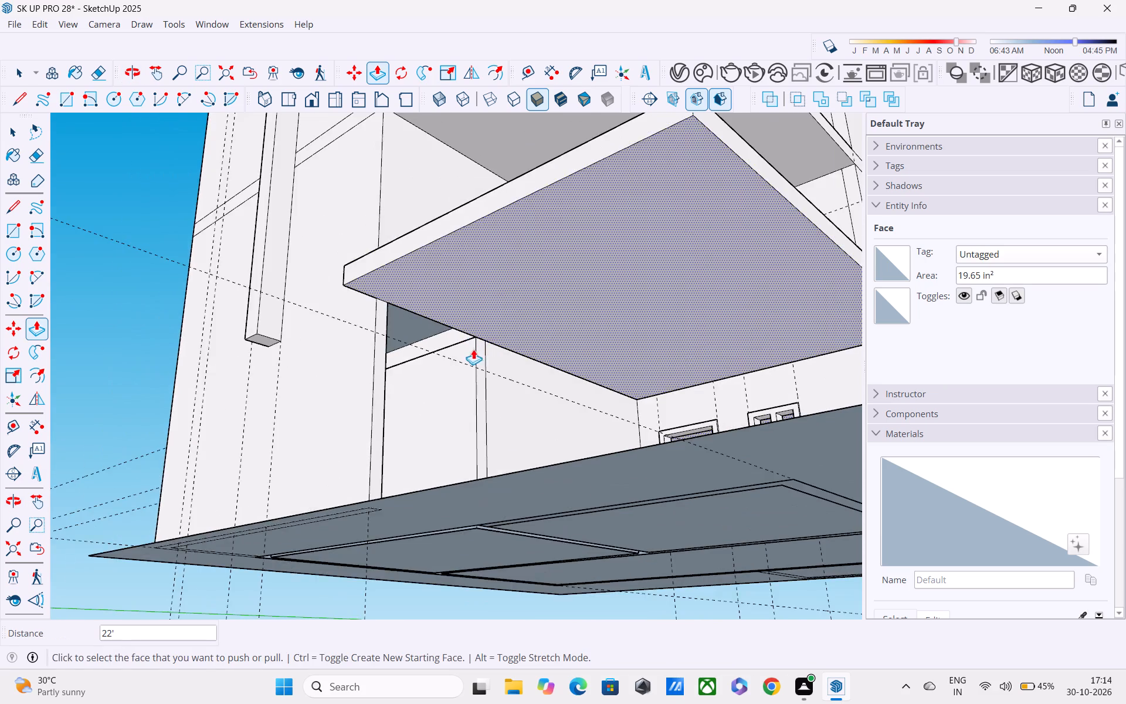
scroll(473, 349, "down", 2)
middle_click_drag(473, 349, 530, 448)
key("l")
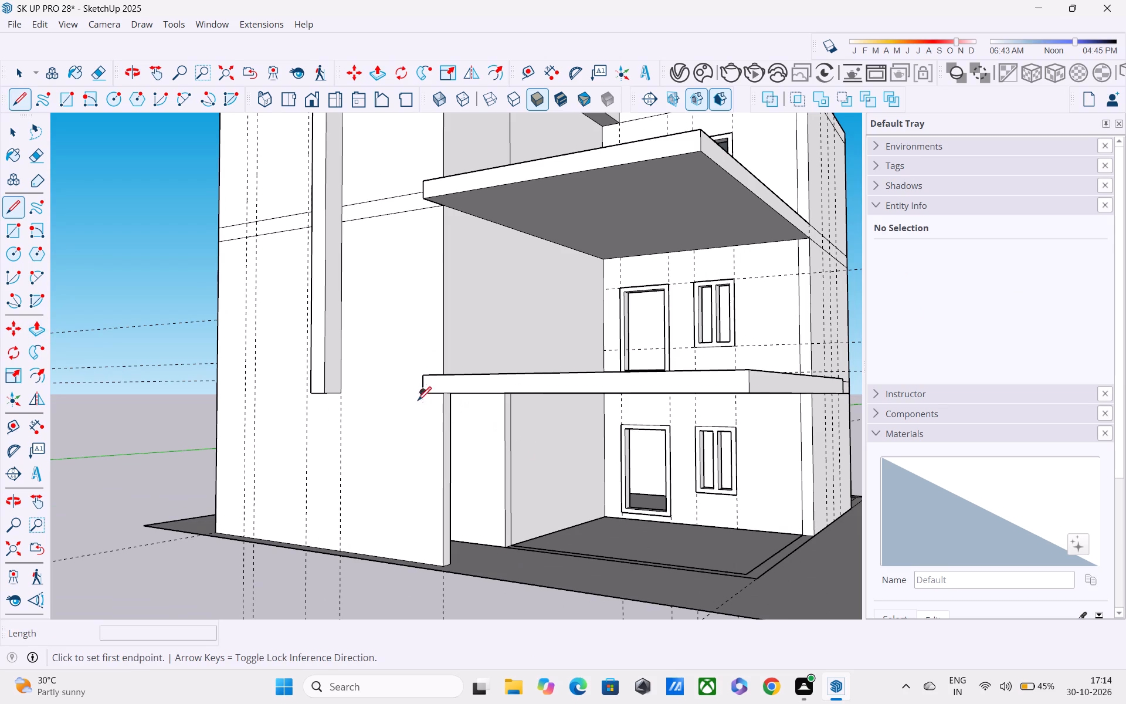
scroll(338, 401, "up", 6)
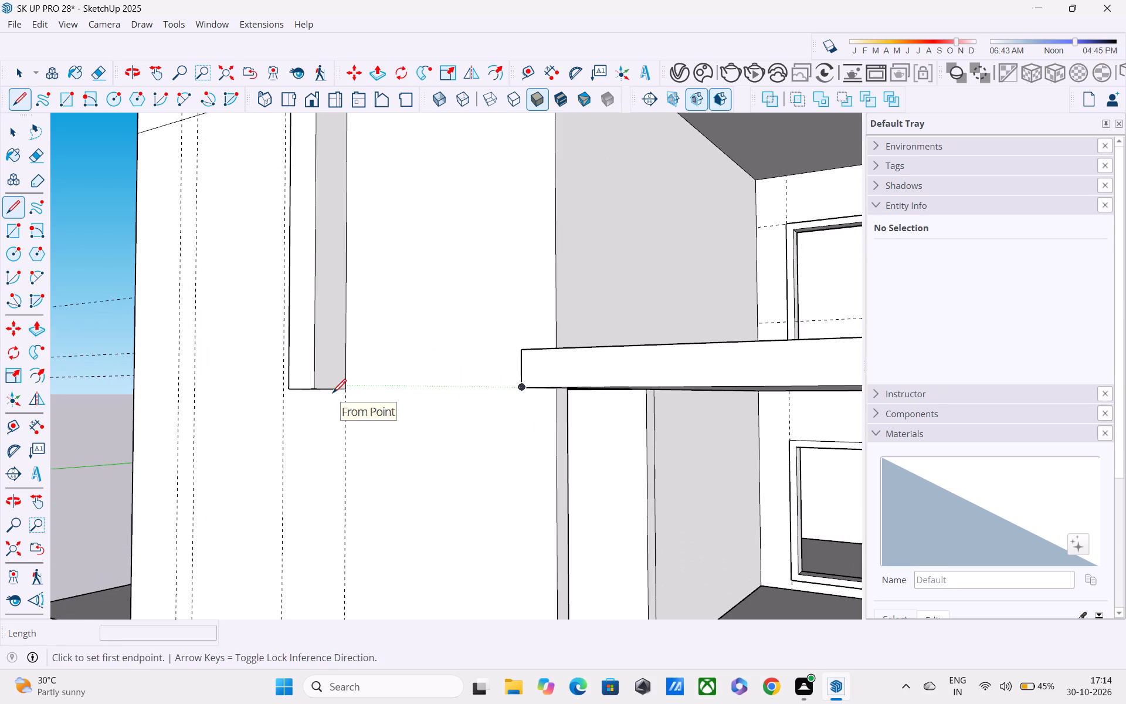
scroll(331, 395, "up", 2)
left_click(308, 390)
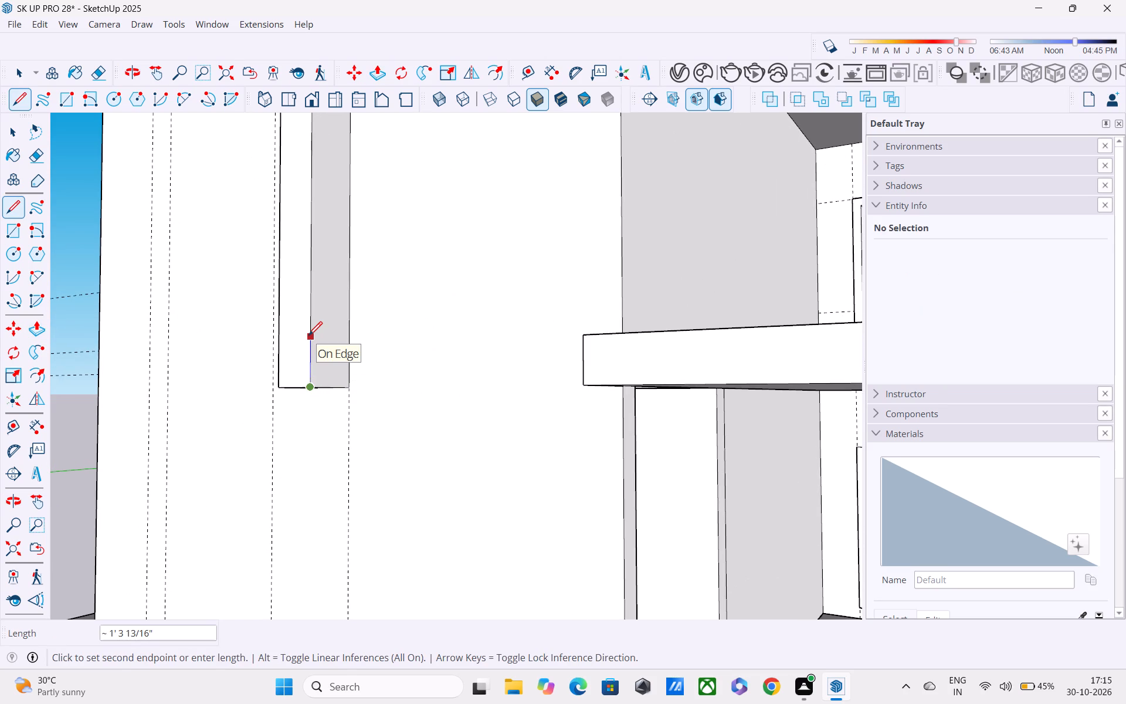
type("1.5'")
key("Return")
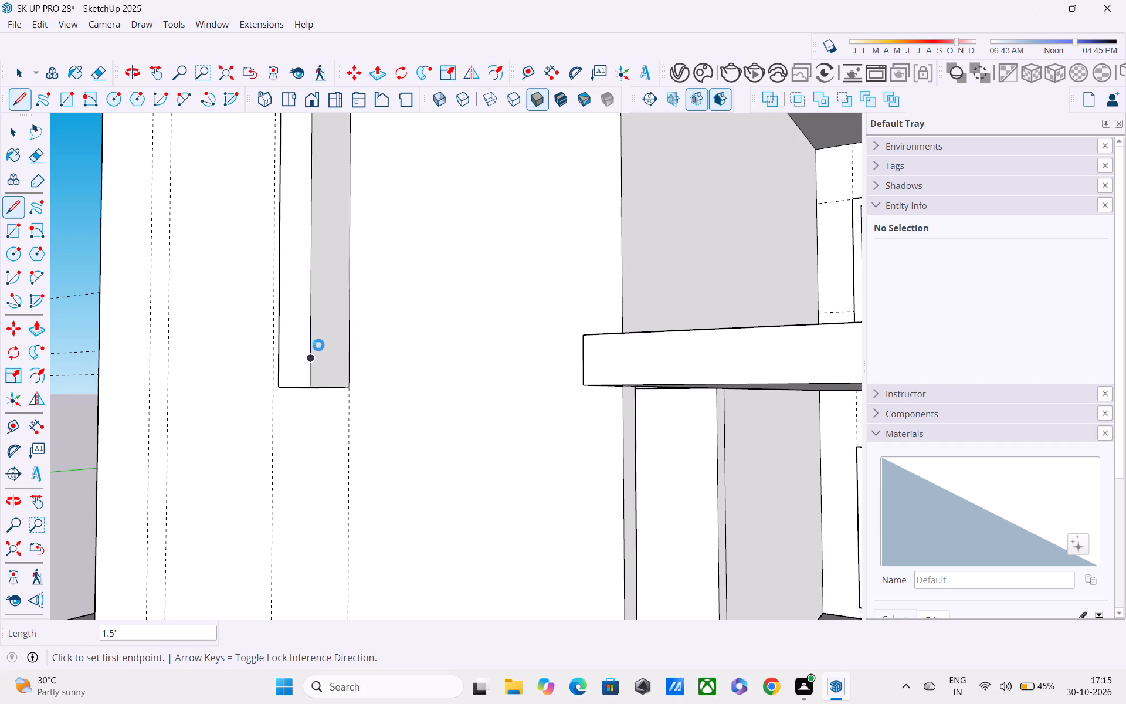
left_click(312, 361)
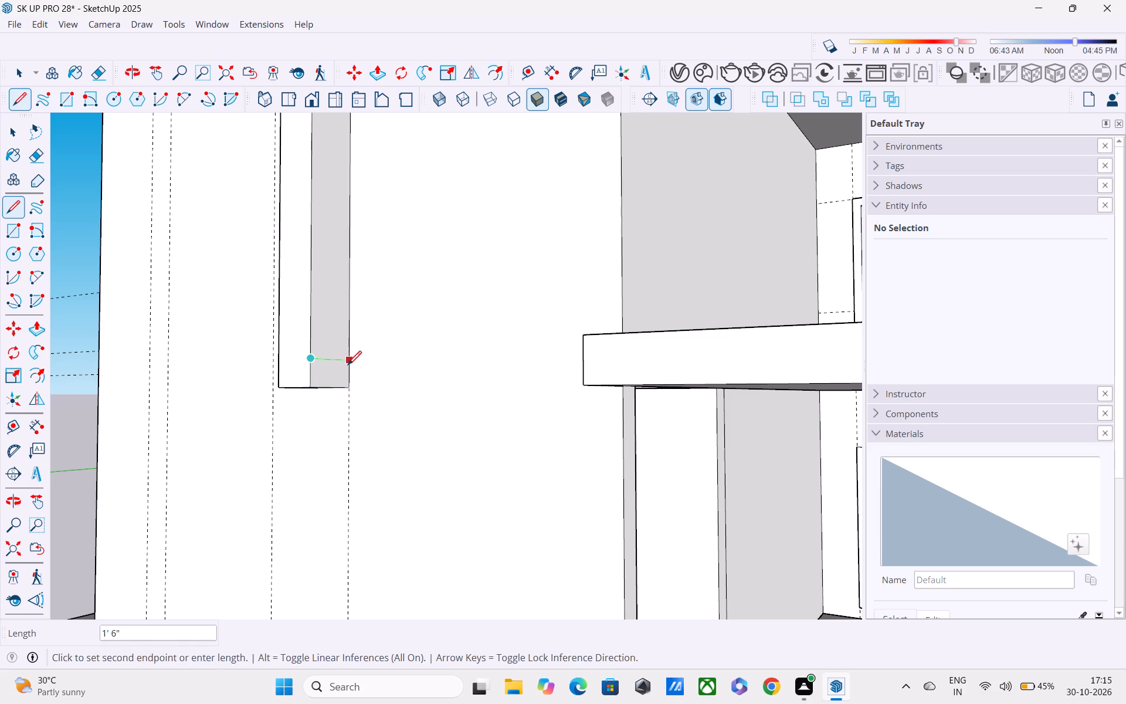
left_click(351, 367)
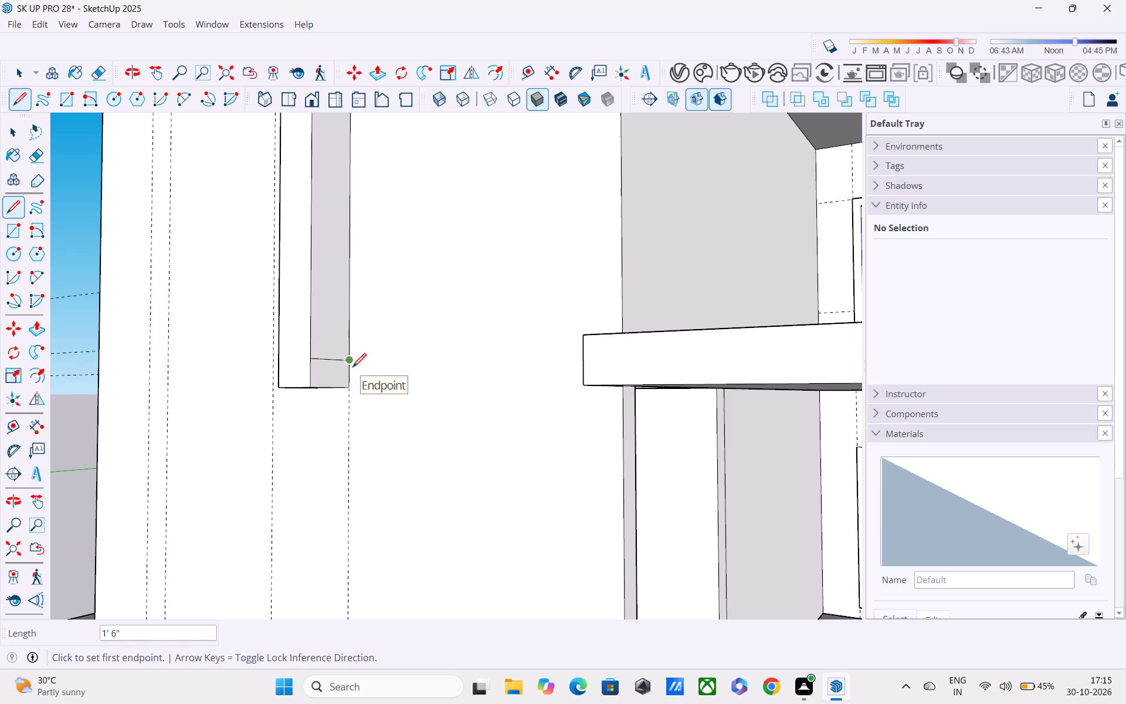
Push/Pull the small face at the strip's foot about 5' 8" along the front wall toward the balcony.
key("p")
left_click(337, 363)
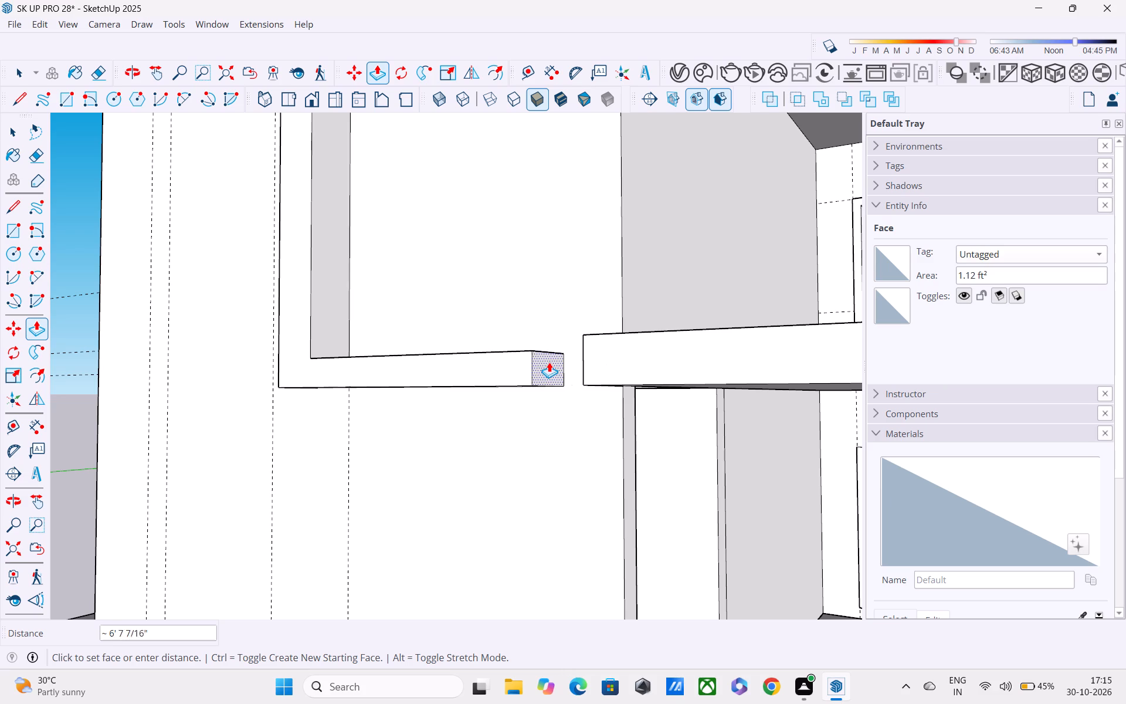
left_click(520, 361)
Examine the new facade frame on the front wall from several angles against the balconies and roof.
scroll(491, 204, "down", 3)
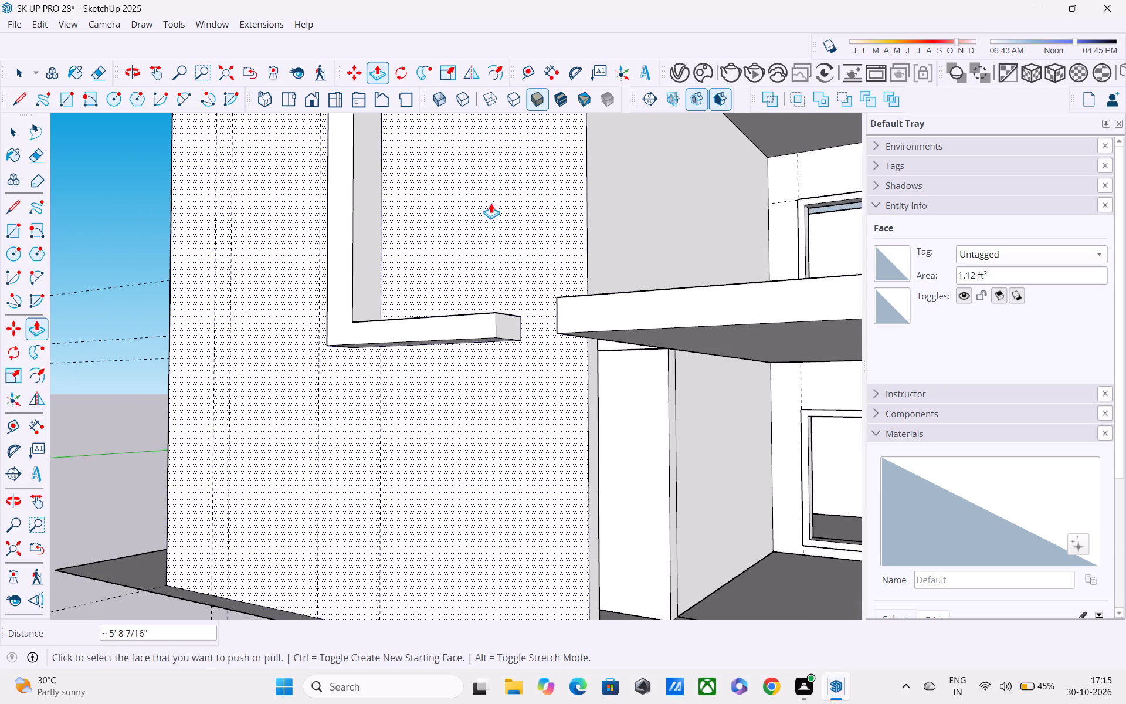
scroll(491, 203, "down", 2)
middle_click_drag(491, 203, 579, 248)
scroll(579, 248, "down", 2)
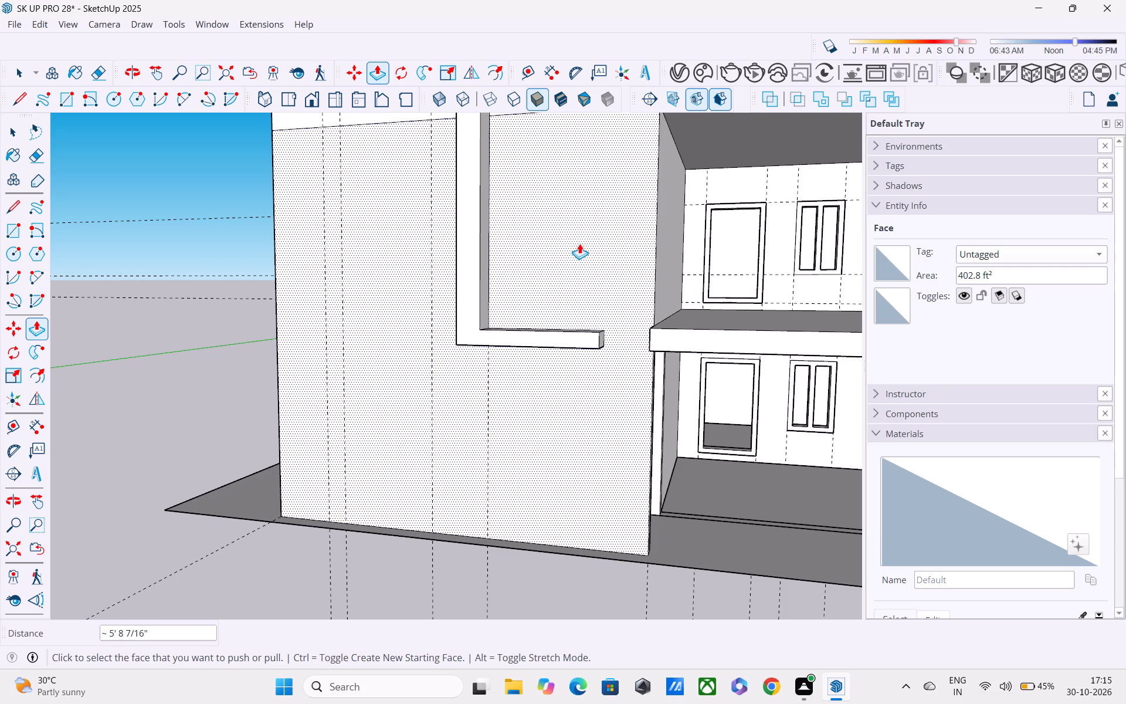
middle_click_drag(593, 300, 584, 255, "shift")
middle_click_drag(591, 269, 515, 340)
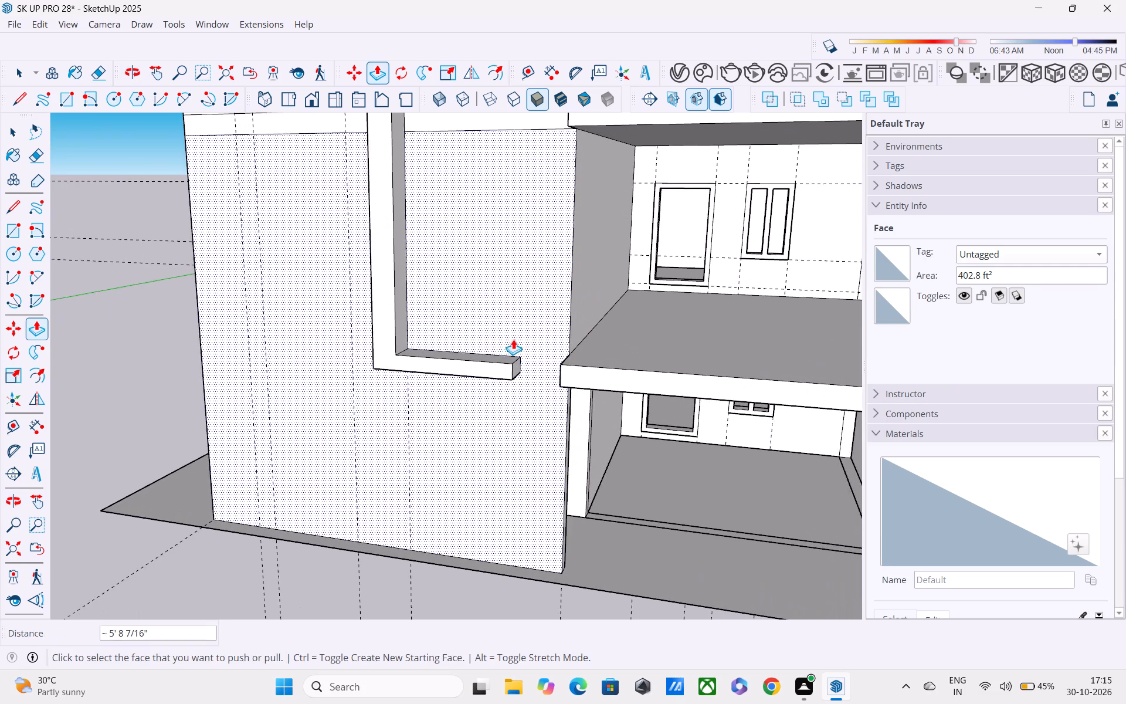
scroll(513, 339, "down", 3)
middle_click_drag(543, 351, 575, 416)
scroll(585, 390, "down", 1)
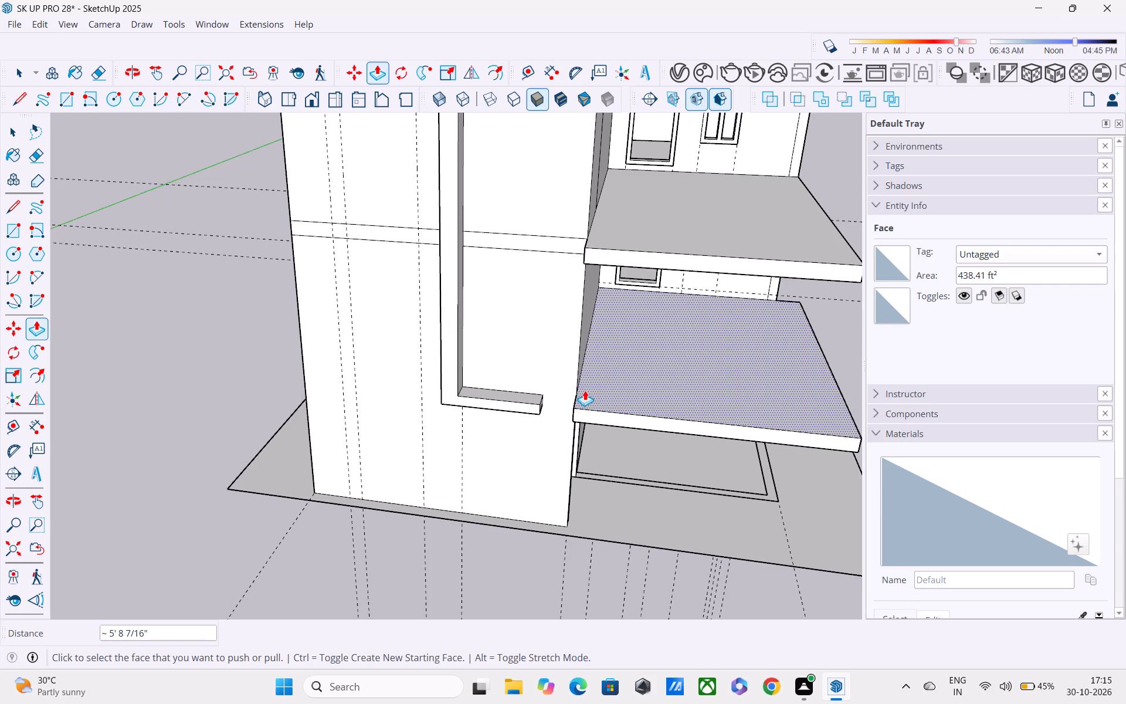
middle_click_drag(585, 385, 550, 544)
scroll(585, 392, "down", 1, "shift")
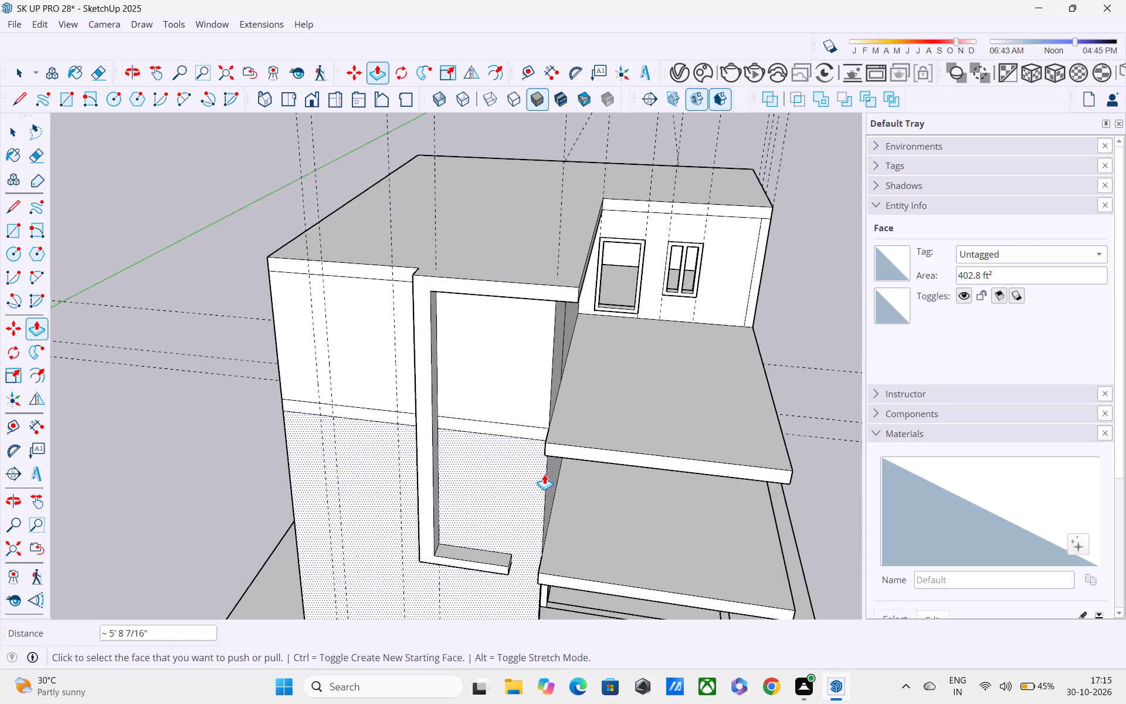
scroll(544, 472, "down", 3)
middle_click_drag(544, 471, 544, 321)
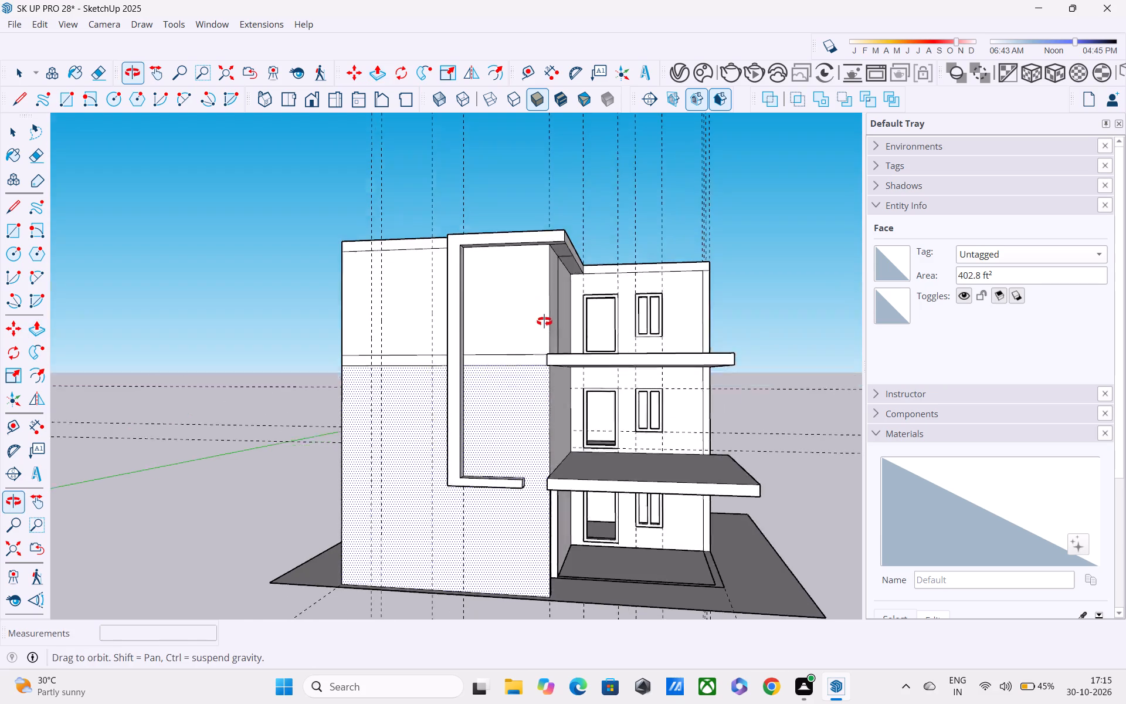
middle_click_drag(544, 321, 544, 321)
Erase the leftover vertical edge on the upper balcony's side wall and the seam edges beneath the roof overhang.
scroll(547, 337, "up", 3)
middle_click_drag(545, 347, 400, 270)
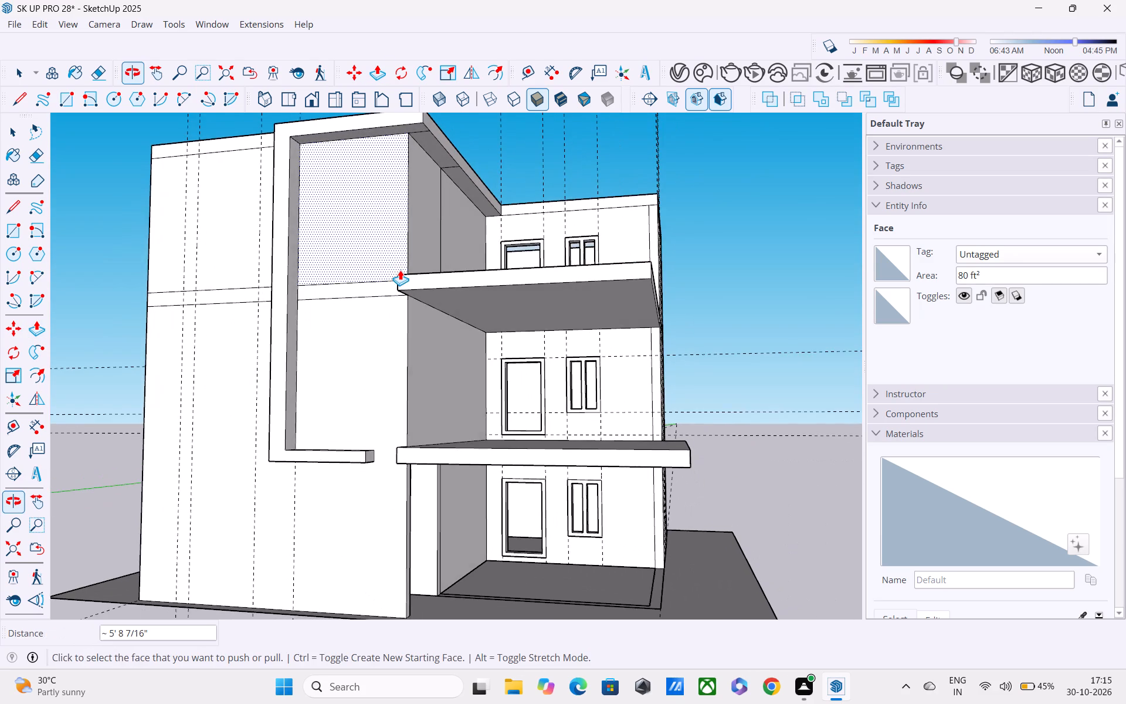
scroll(400, 270, "up", 2)
middle_click_drag(400, 270, 400, 148)
middle_click_drag(401, 148, 419, 337, "shift")
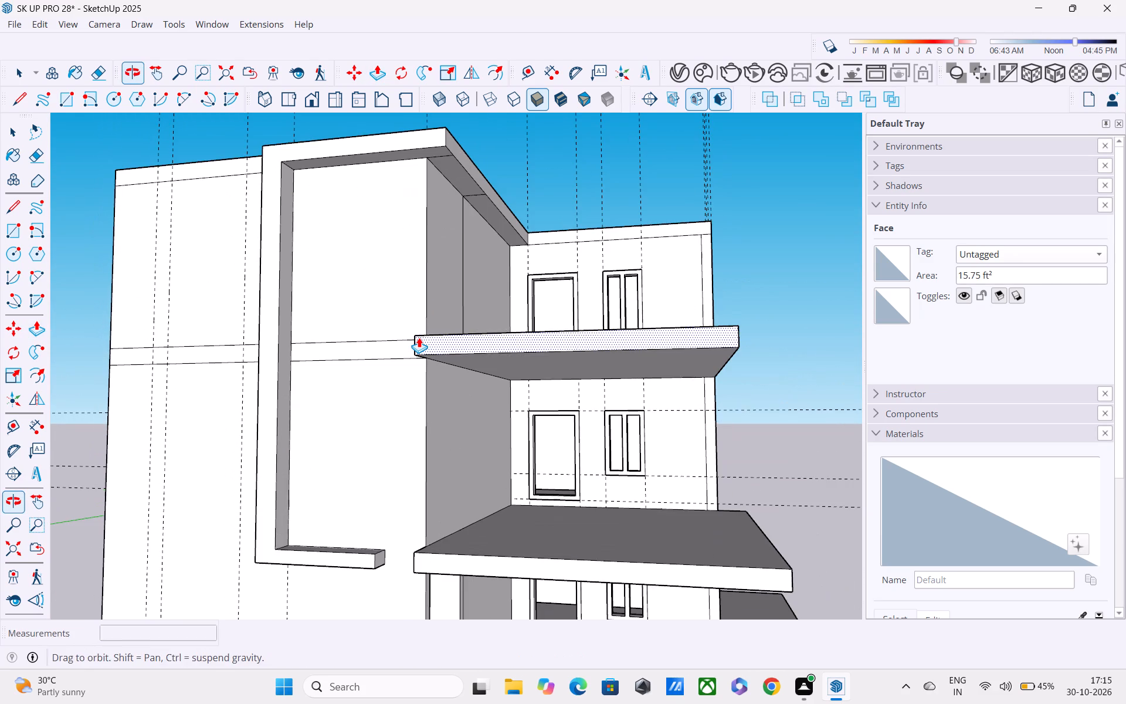
key("e")
scroll(430, 248, "up", 3)
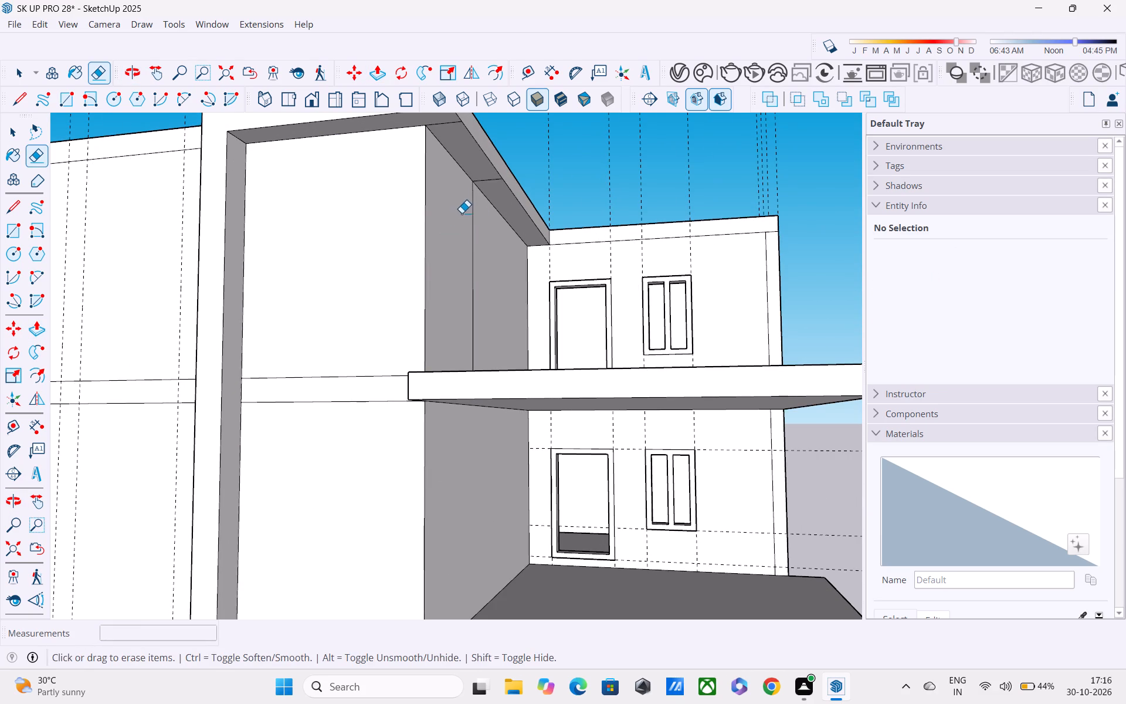
left_click_drag(464, 213, 489, 235)
left_click_drag(487, 175, 496, 197)
left_click_drag(449, 121, 455, 137)
scroll(455, 137, "down", 3)
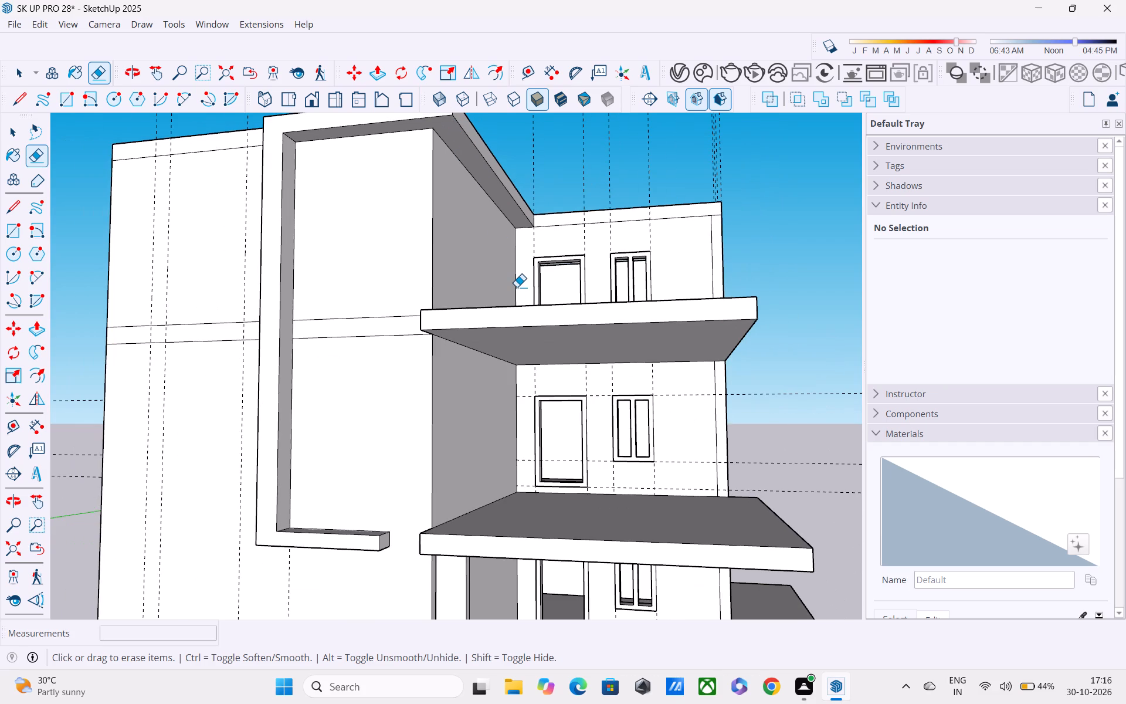
Examine the facade frame's foot and the balcony slabs from above, below and in front.
middle_click_drag(517, 292, 493, 216)
scroll(493, 216, "up", 1)
scroll(493, 216, "down", 3)
middle_click_drag(513, 250, 662, 408)
scroll(662, 408, "up", 3)
middle_click_drag(606, 398, 561, 344)
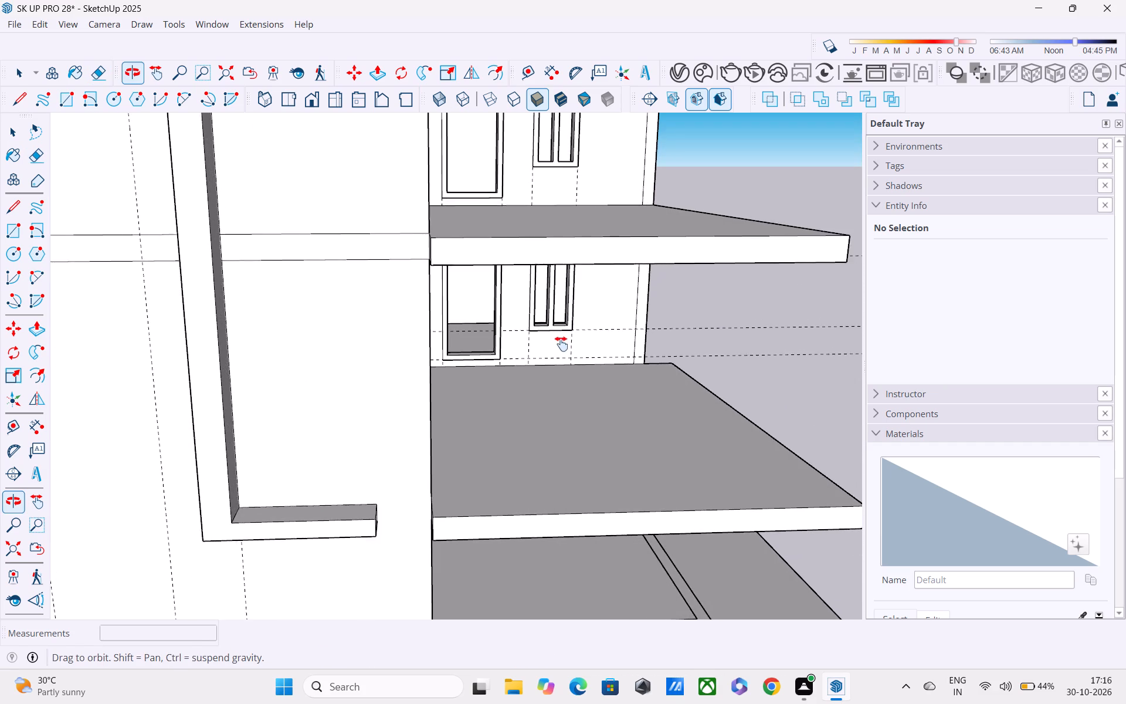
middle_click_drag(561, 344, 603, 461)
middle_click_drag(603, 461, 602, 460)
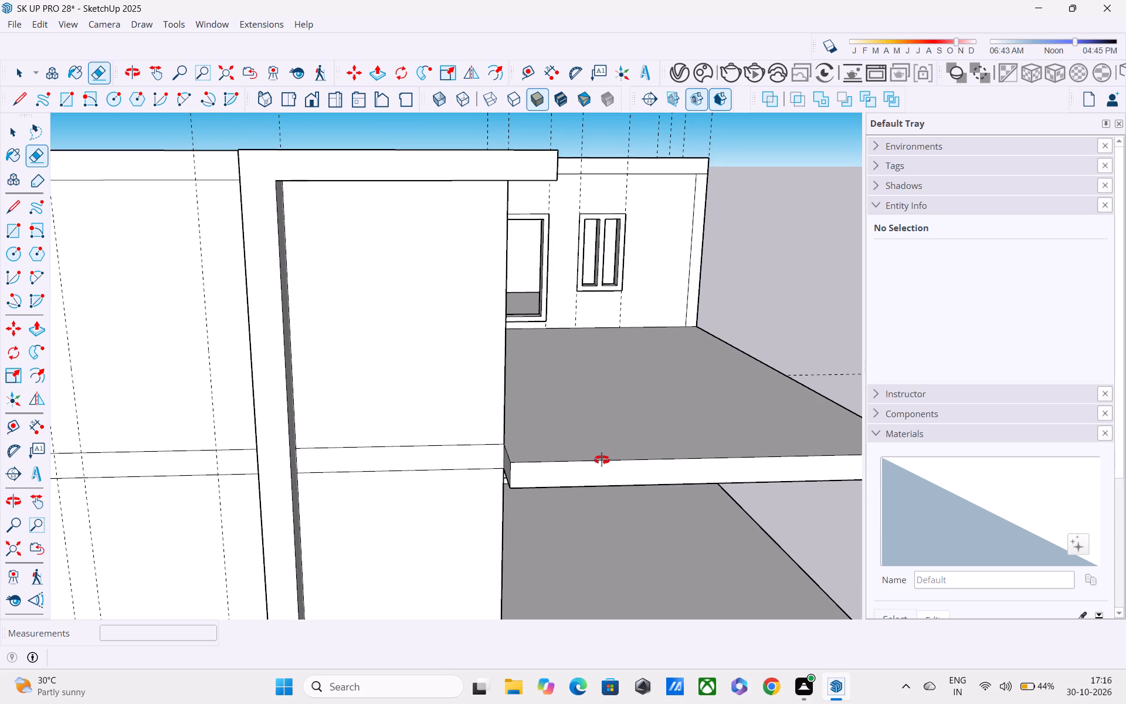
middle_click_drag(602, 460, 462, 360)
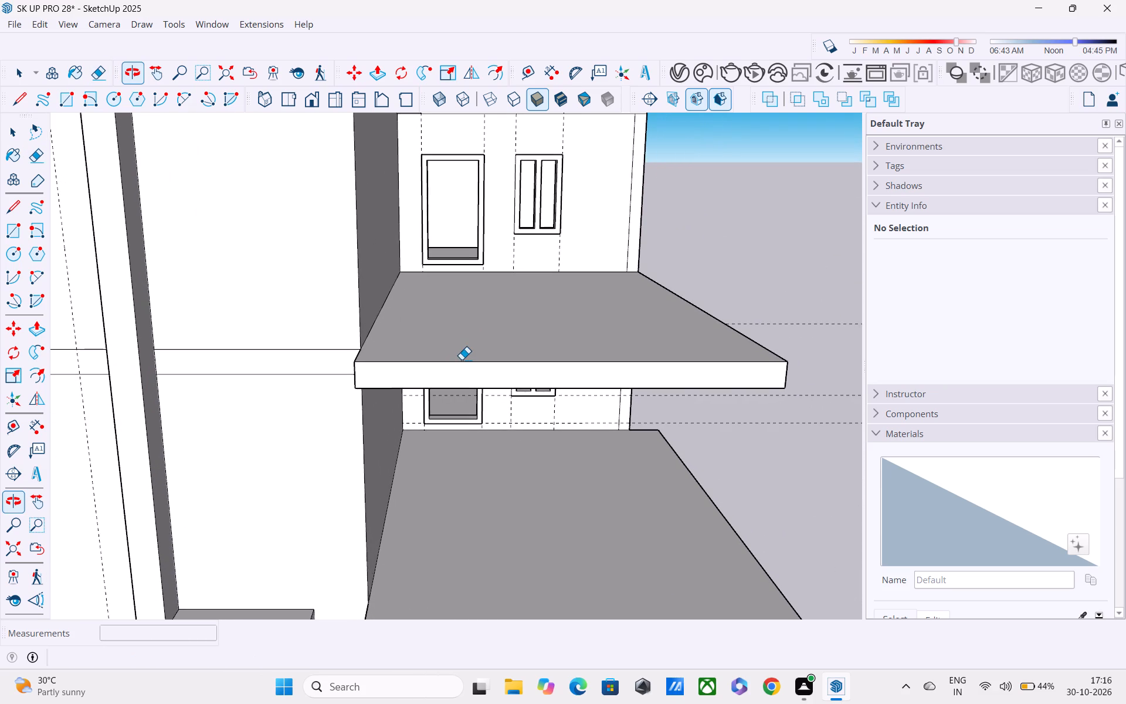
middle_click_drag(462, 360, 599, 289)
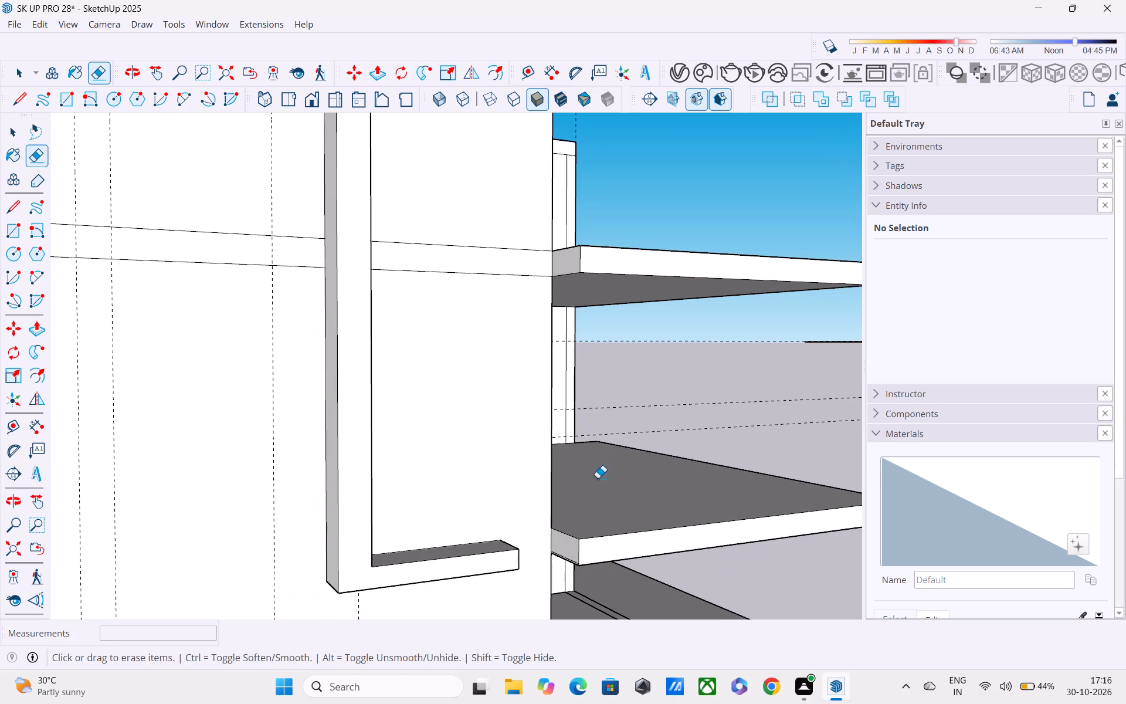
middle_click_drag(554, 520, 466, 287)
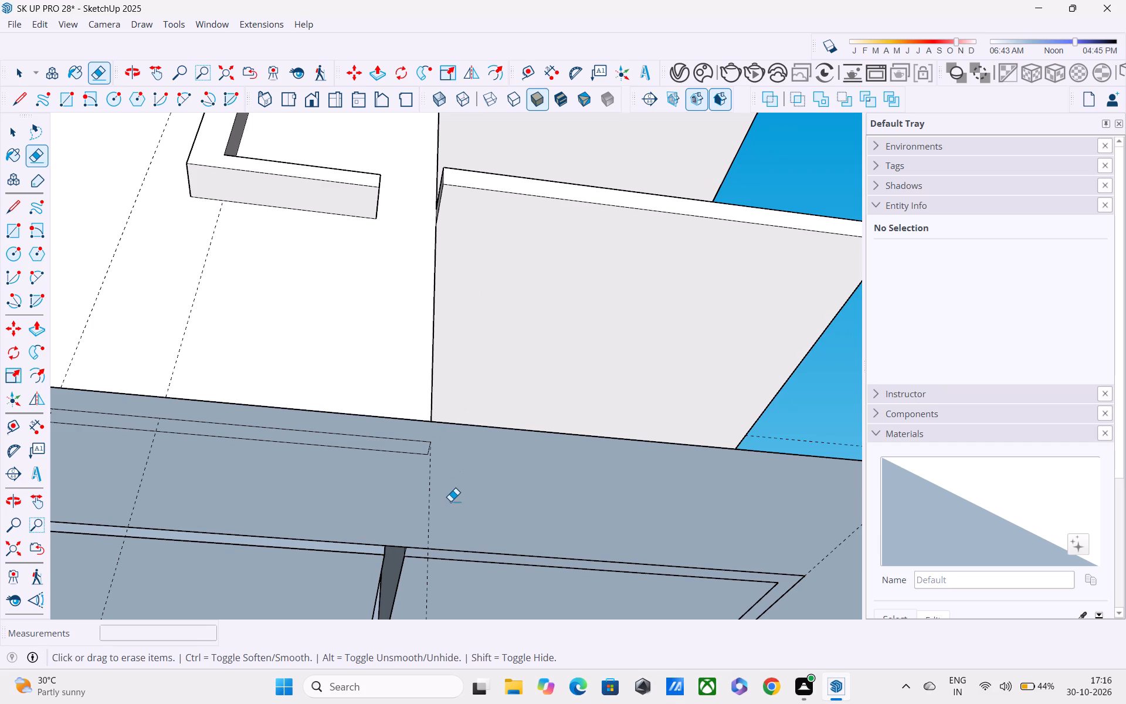
scroll(400, 435, "down", 3)
middle_click_drag(405, 435, 115, 566)
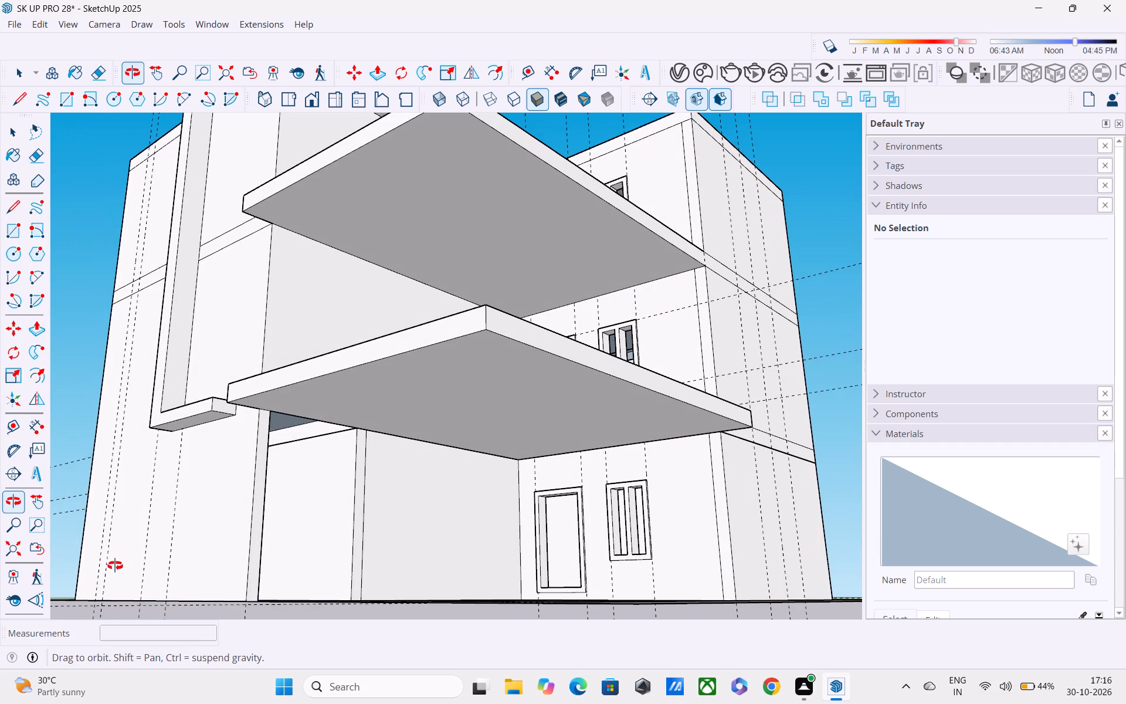
middle_click_drag(115, 566, 320, 618)
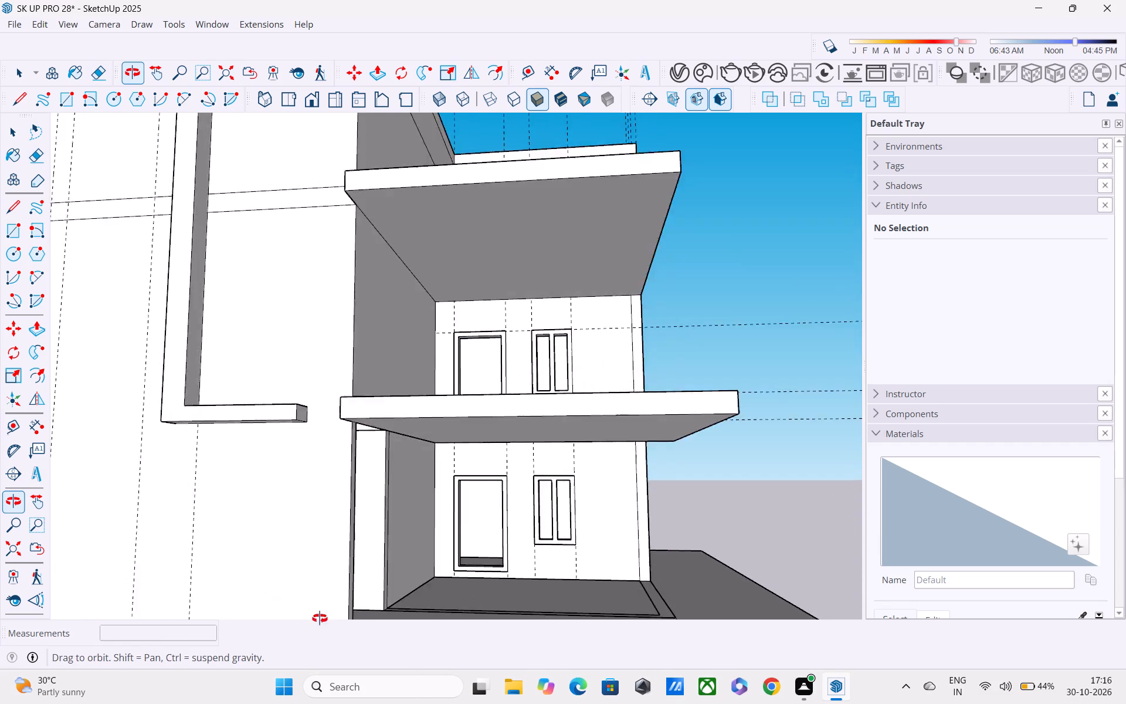
Push/Pull the upper balcony slab's end face about 1' past the wall corner, along the front wall.
middle_click_drag(320, 618, 353, 635)
scroll(359, 621, "up", 1)
middle_click_drag(358, 383, 399, 434)
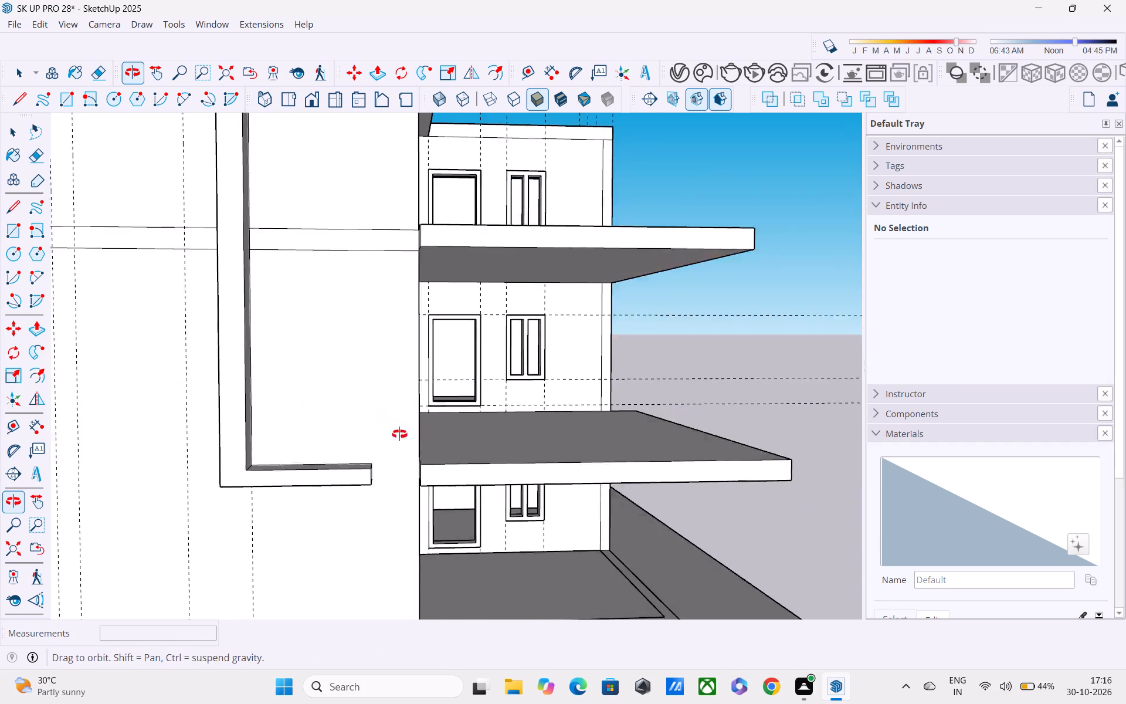
middle_click_drag(399, 434, 457, 507)
scroll(521, 386, "up", 2)
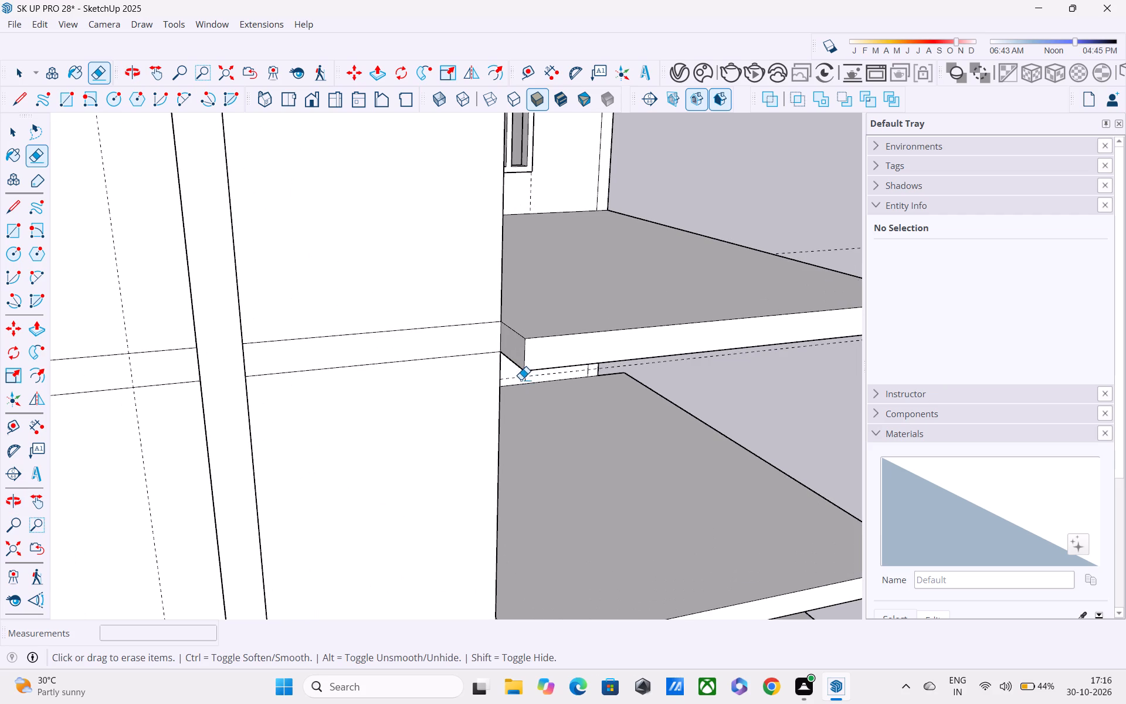
key("space")
key("p")
scroll(518, 339, "up", 1)
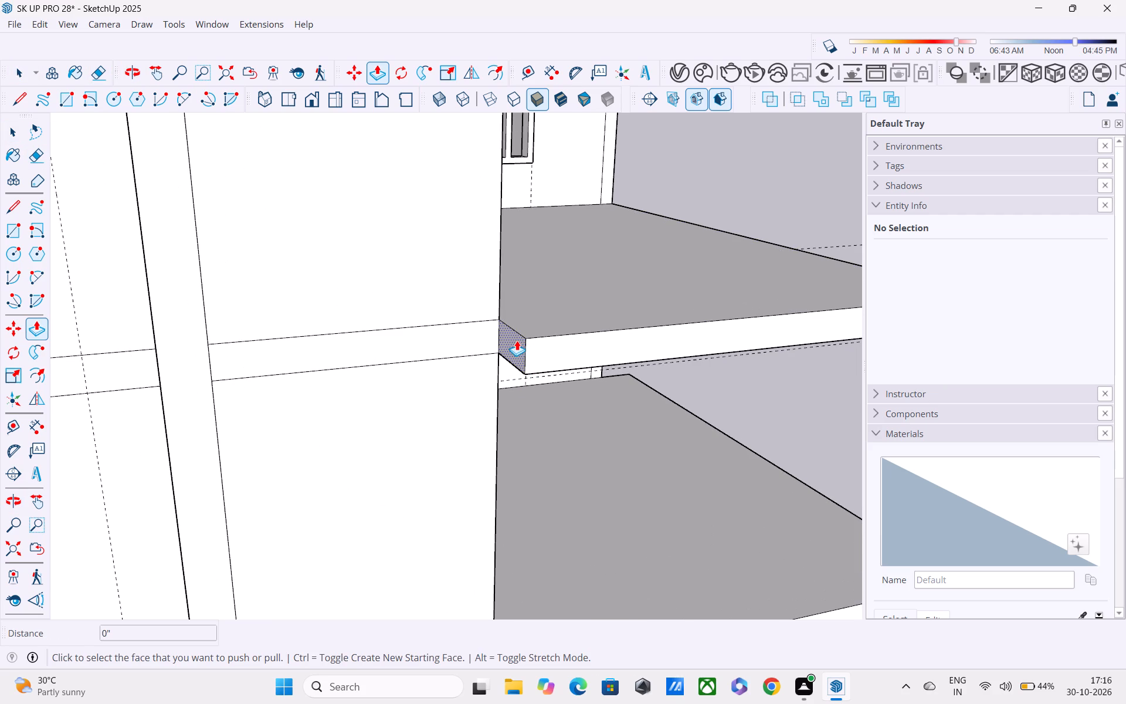
left_click(517, 340)
middle_click_drag(503, 355, 202, 434)
middle_click_drag(319, 411, 377, 204)
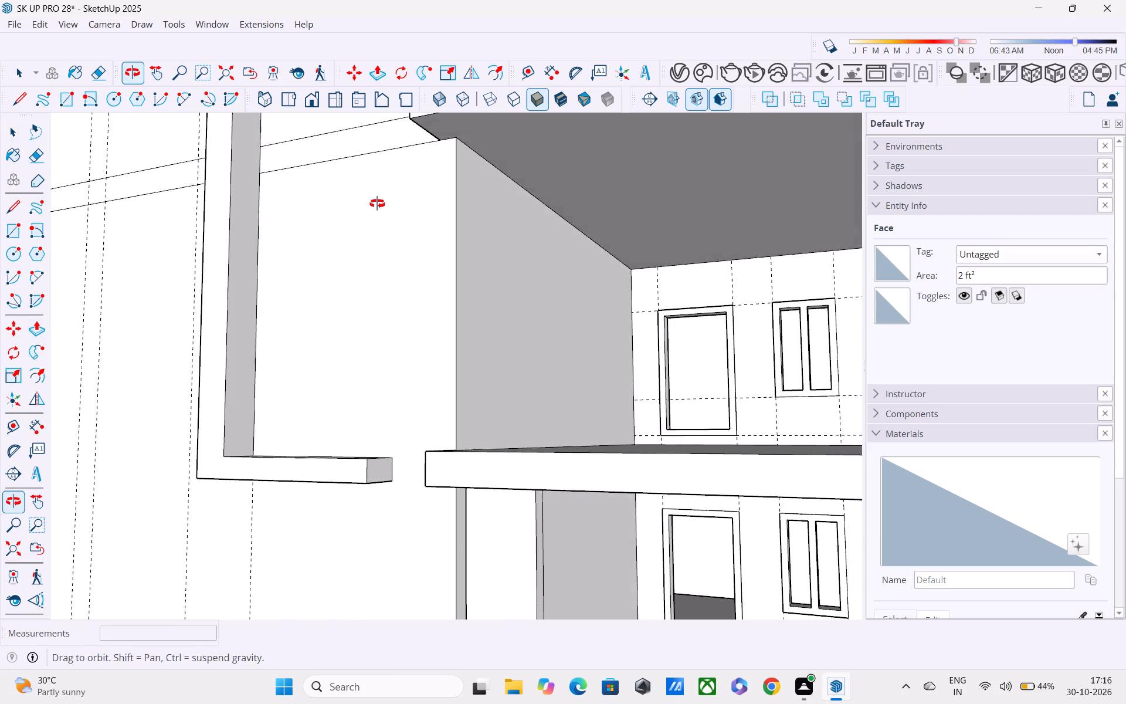
middle_click_drag(377, 204, 393, 239)
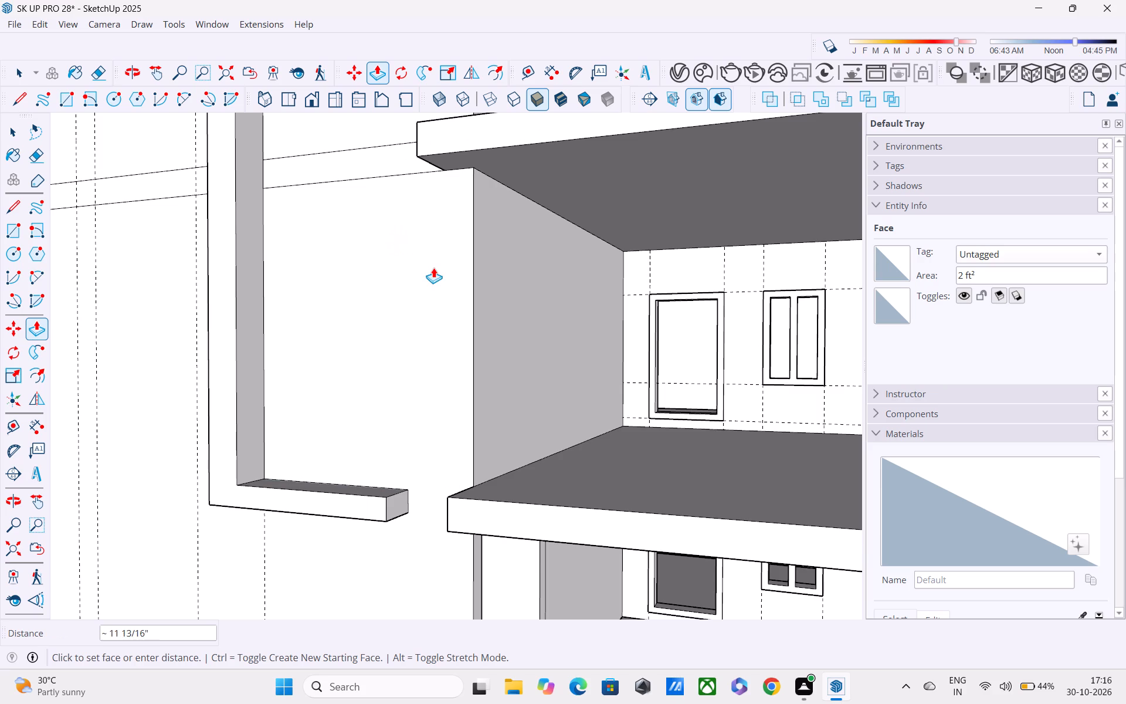
left_click(430, 248)
Draw a 2' line on the upper balcony slab's underside from the wall corner to the slab's front edge.
middle_click_drag(443, 214, 457, 165)
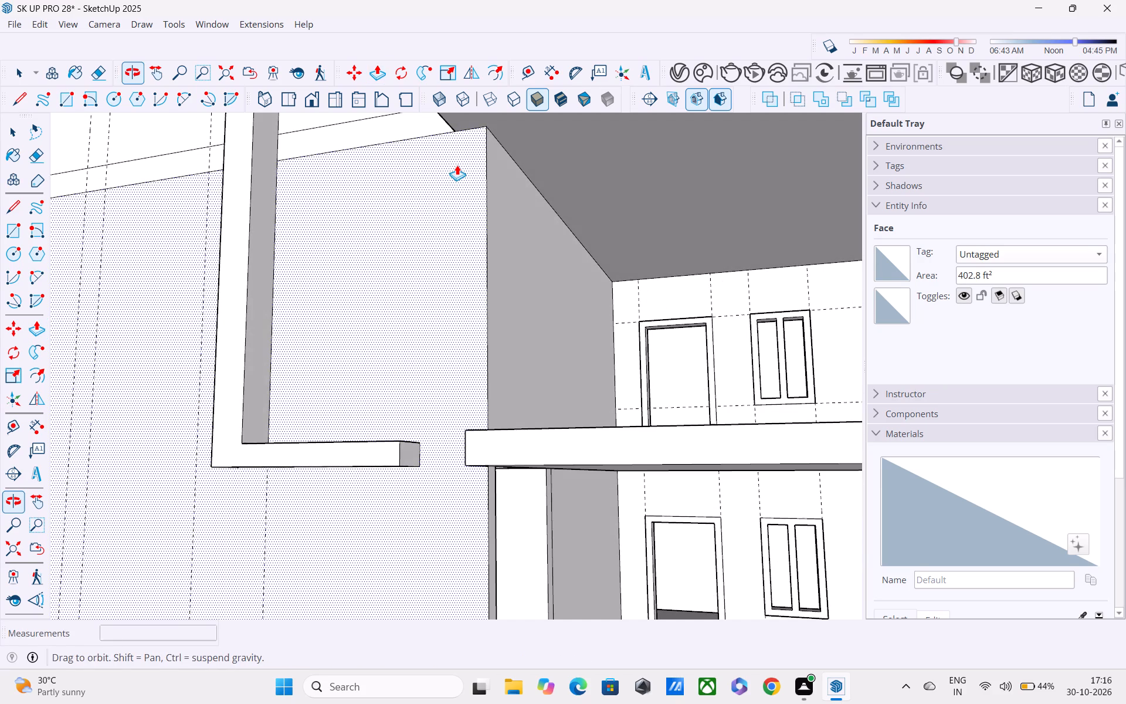
key("l")
middle_click_drag(486, 201, 518, 254)
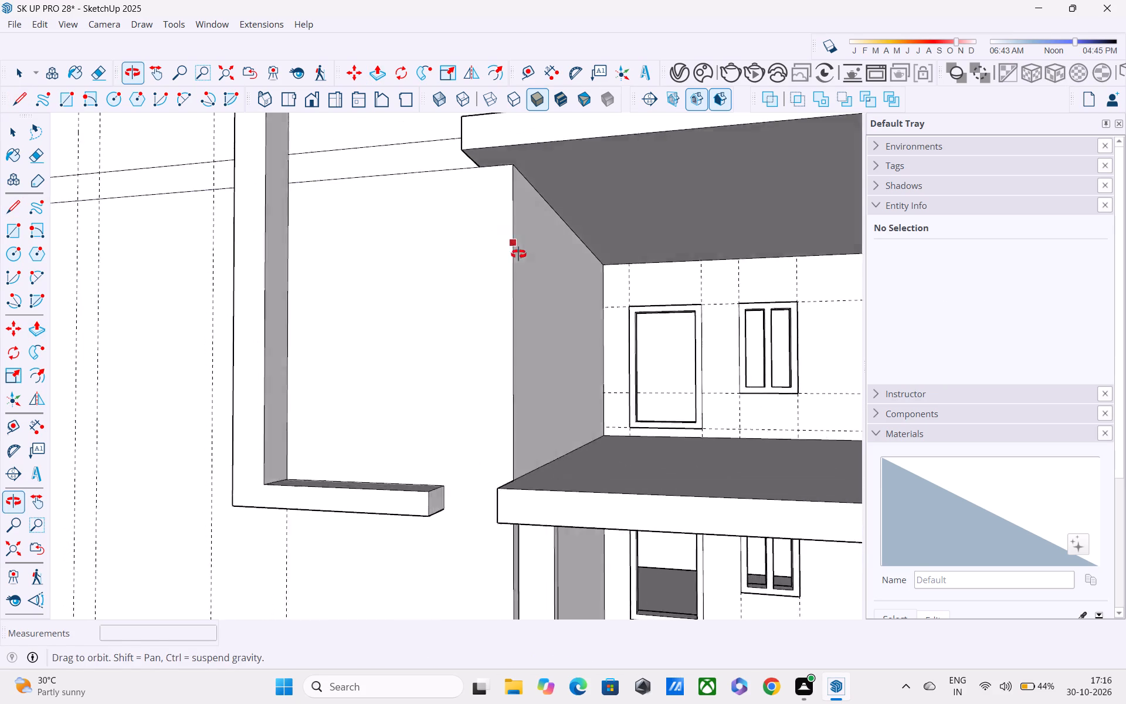
middle_click_drag(518, 254, 523, 260)
left_click(530, 194)
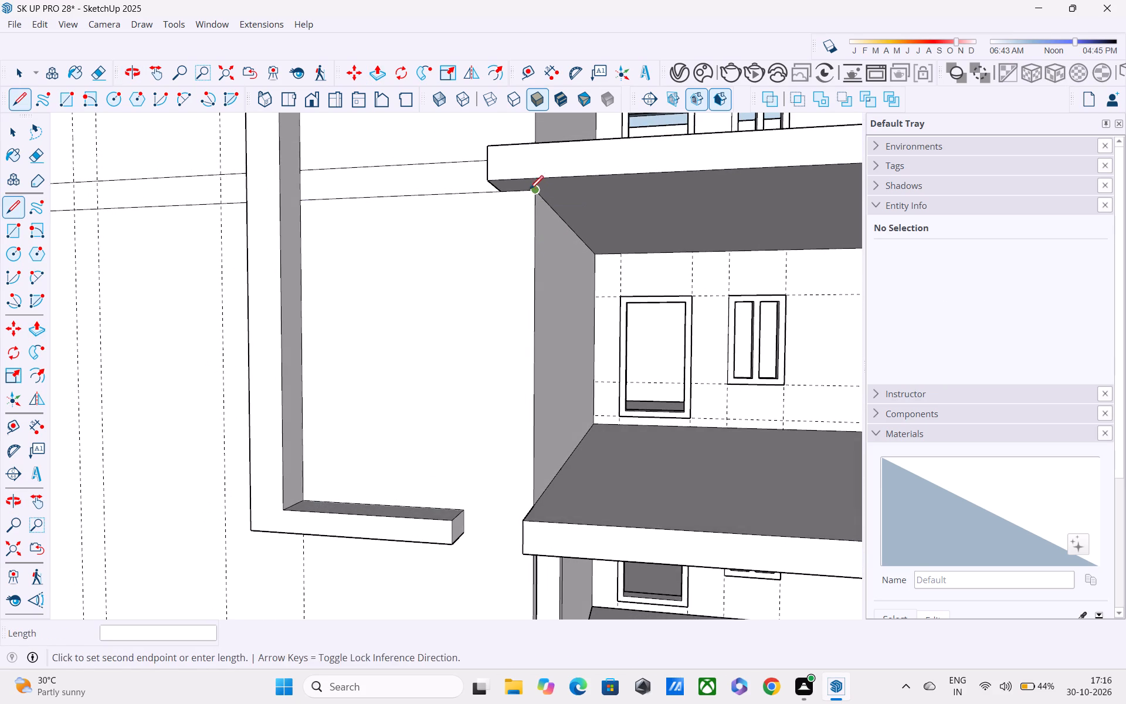
middle_click_drag(530, 179, 538, 163)
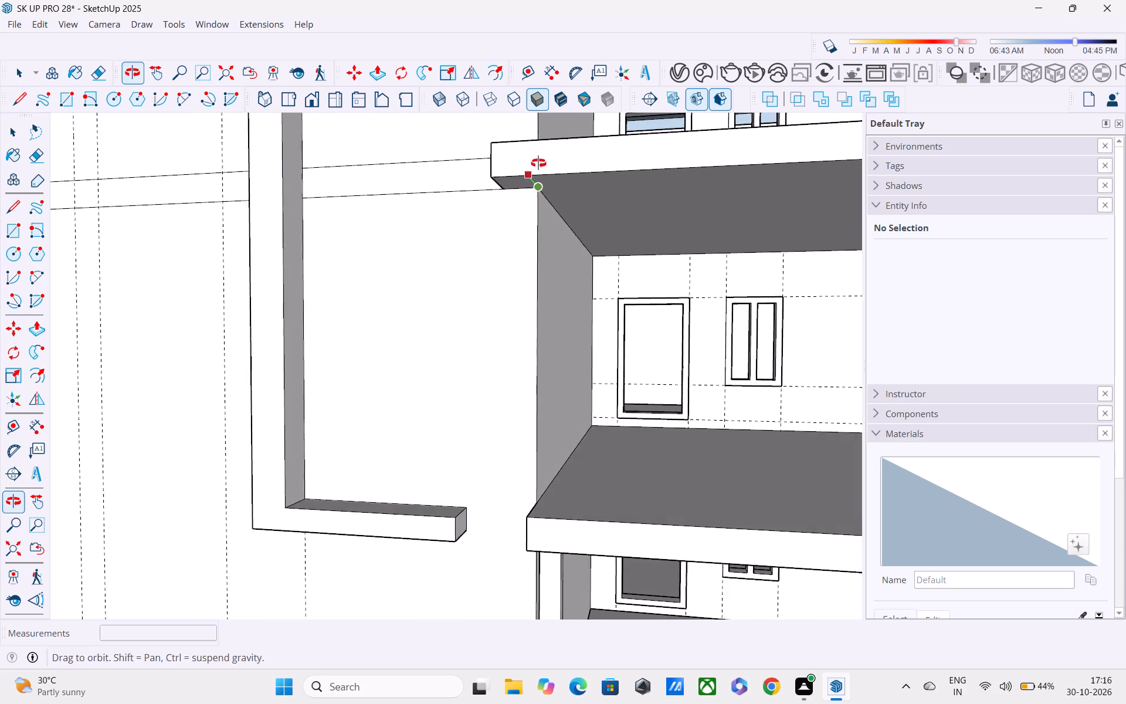
middle_click_drag(538, 163, 589, 167)
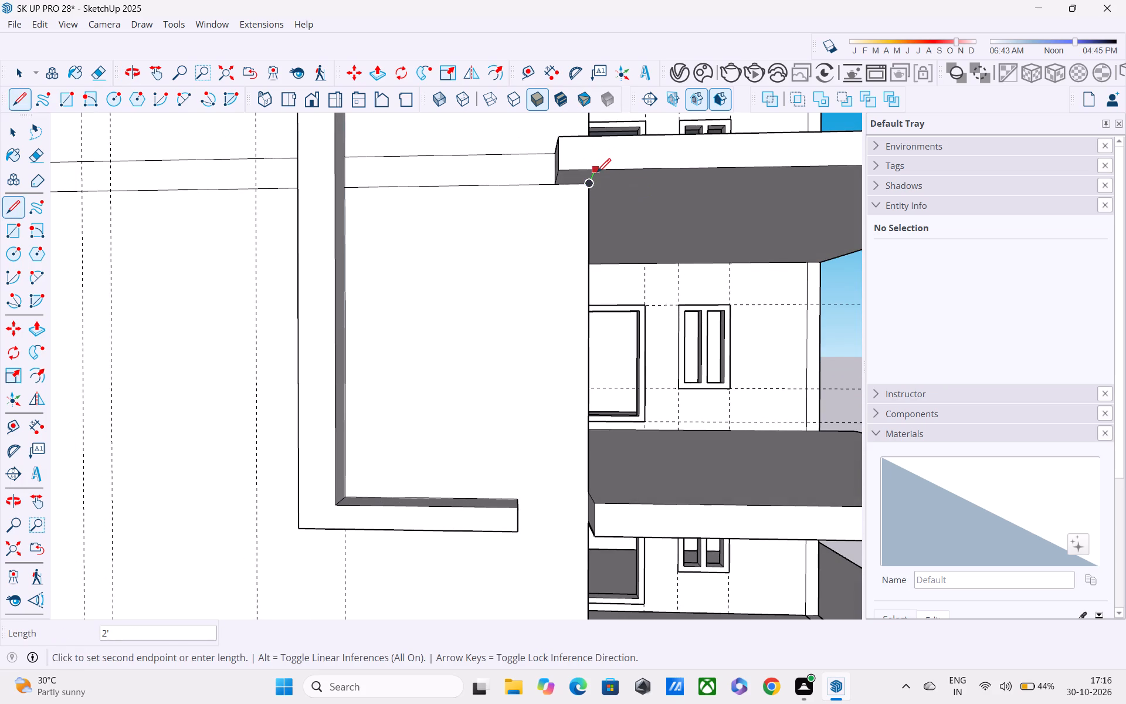
left_click(597, 174)
Push/Pull the small rectangle on the slab's underside 11' down to the lower balcony slab as a side frame.
middle_click_drag(596, 187, 601, 248)
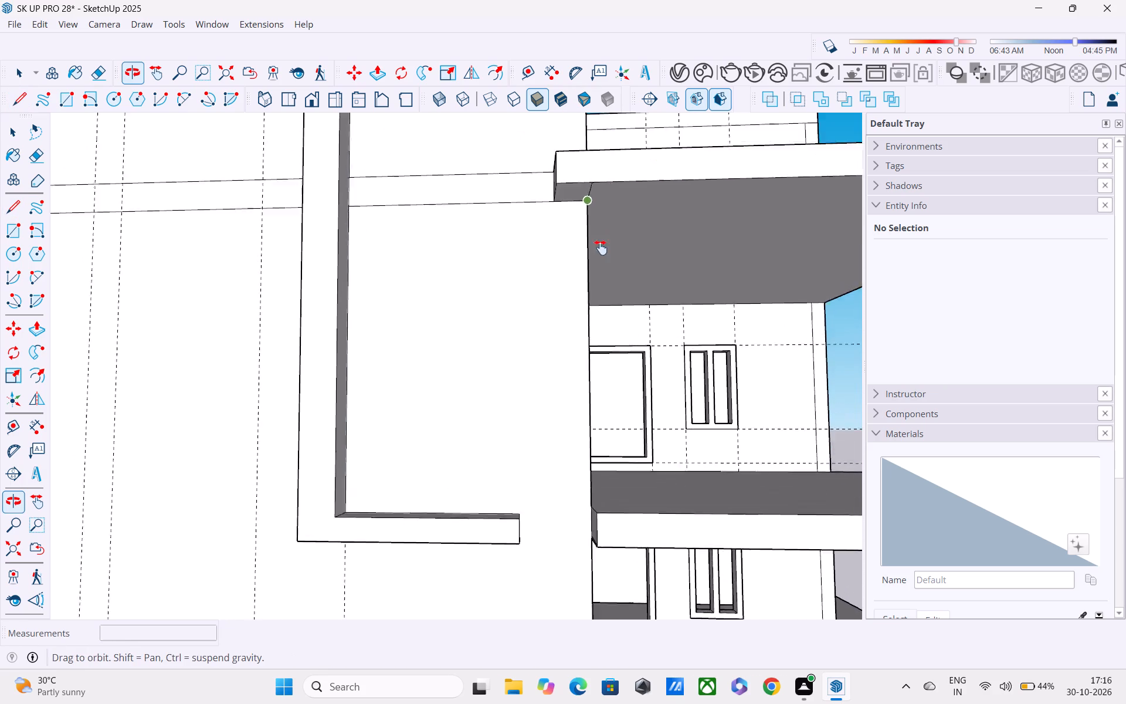
middle_click_drag(601, 248, 604, 296)
middle_click_drag(602, 290, 592, 211)
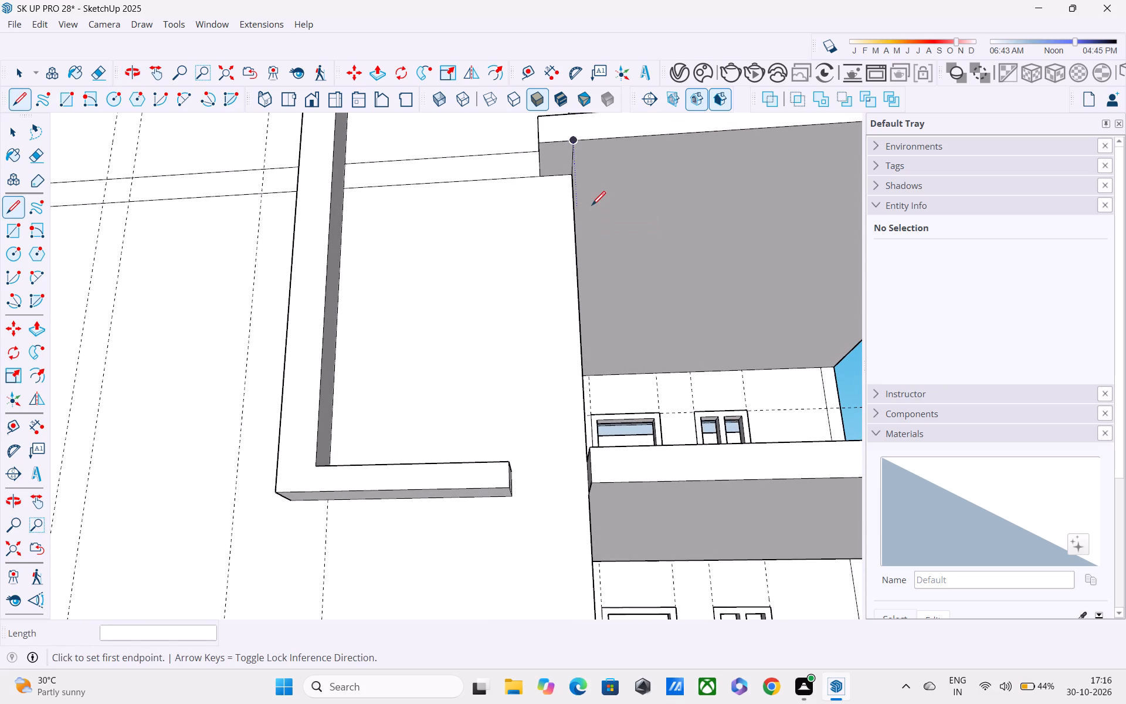
key("p")
left_click(557, 166)
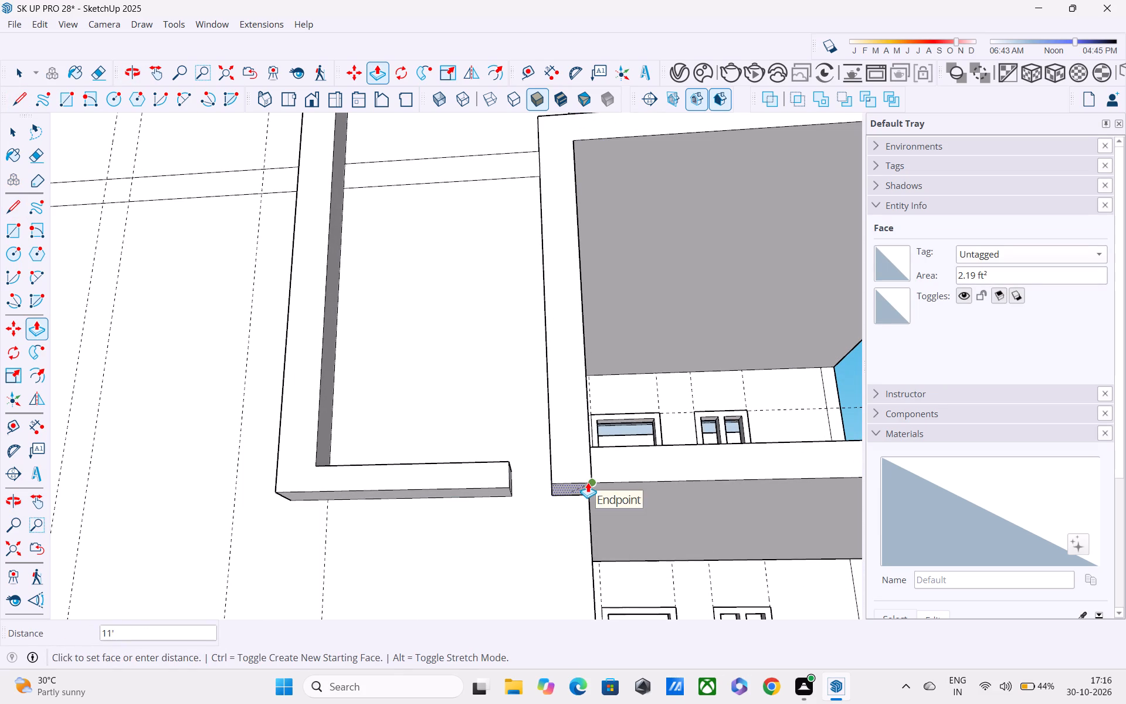
left_click(588, 482)
Push/Pull the front face of the upper slab and its new side frame outward about 10".
middle_click_drag(589, 482, 575, 550)
scroll(572, 547, "down", 5)
middle_click_drag(571, 538, 413, 581)
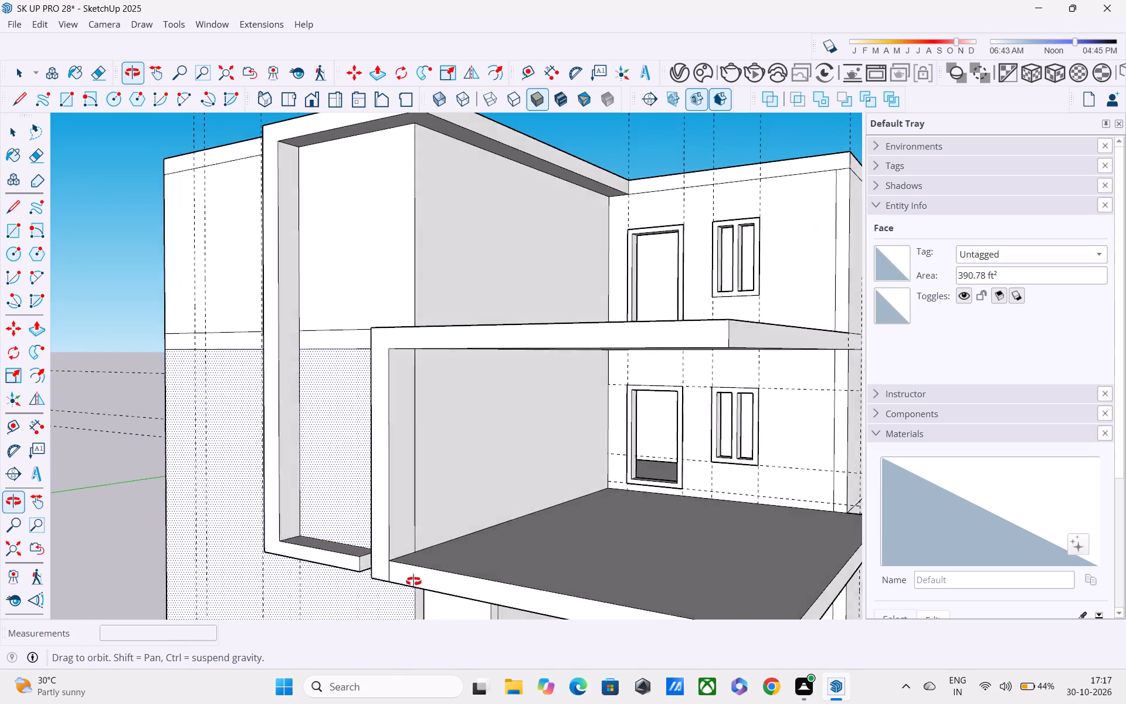
middle_click_drag(413, 581, 378, 518)
scroll(386, 506, "down", 6)
middle_click_drag(387, 505, 391, 533)
left_click(392, 370)
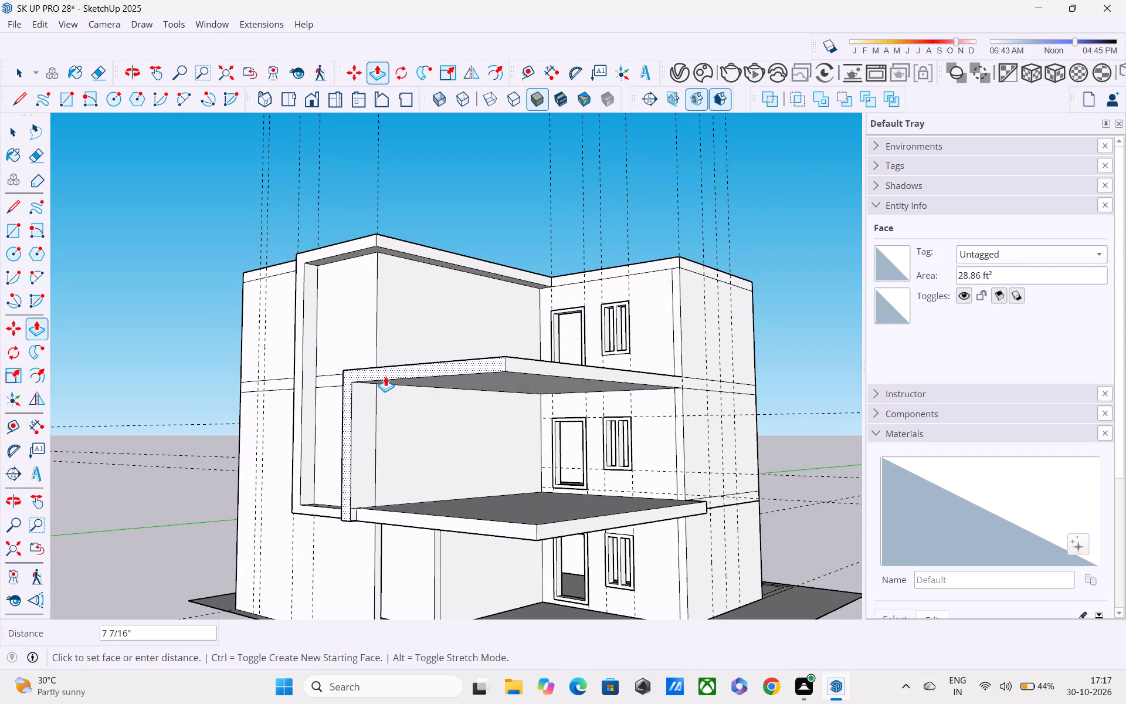
left_click(383, 378)
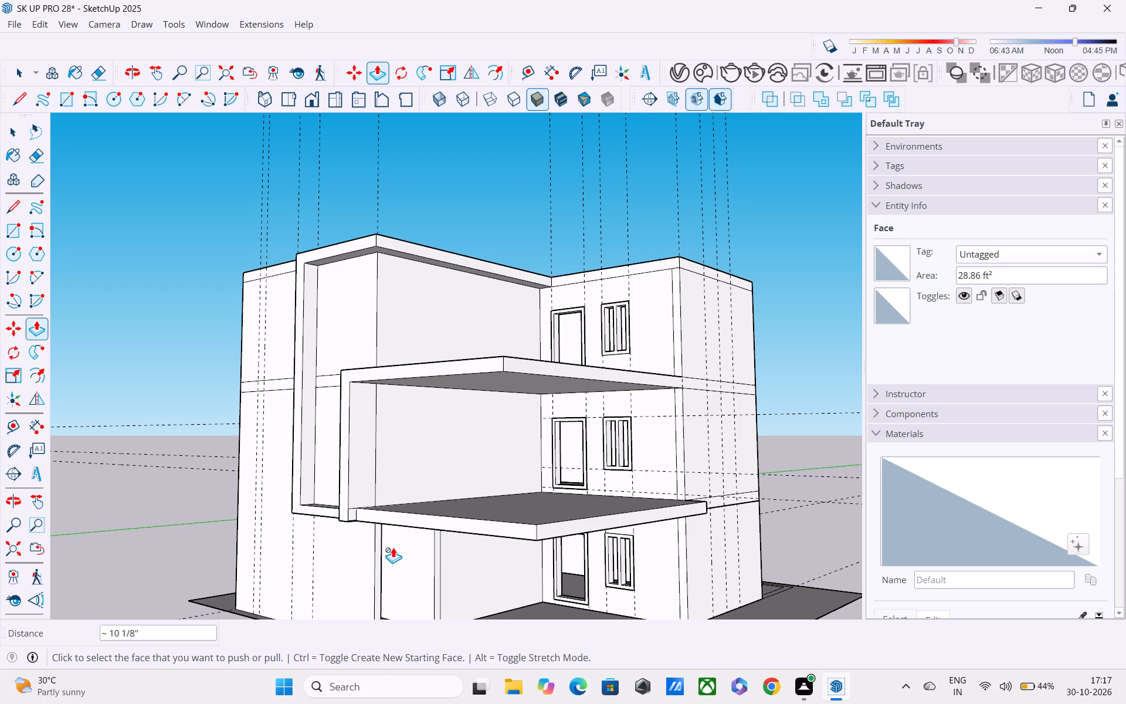
Push/Pull the lower balcony slab's front face out flush with the side frame's front.
left_click(386, 519)
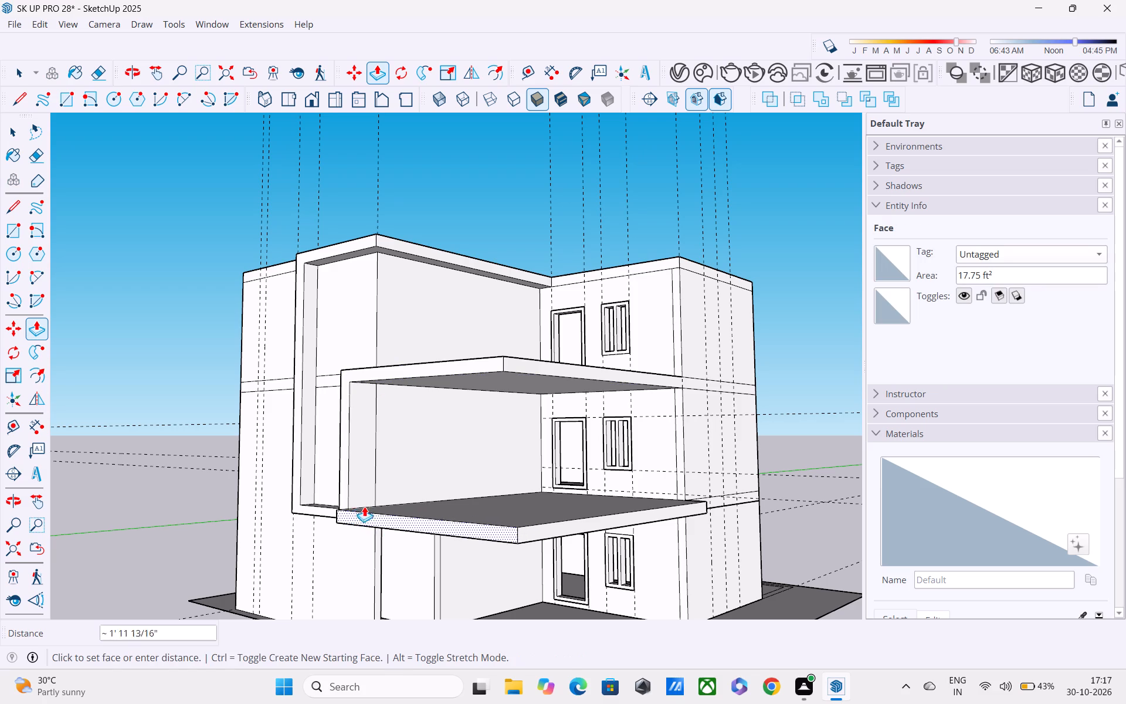
left_click(347, 492)
Erase the seam edge where the side frame meets the lower balcony slab's front.
middle_click_drag(350, 495, 472, 498)
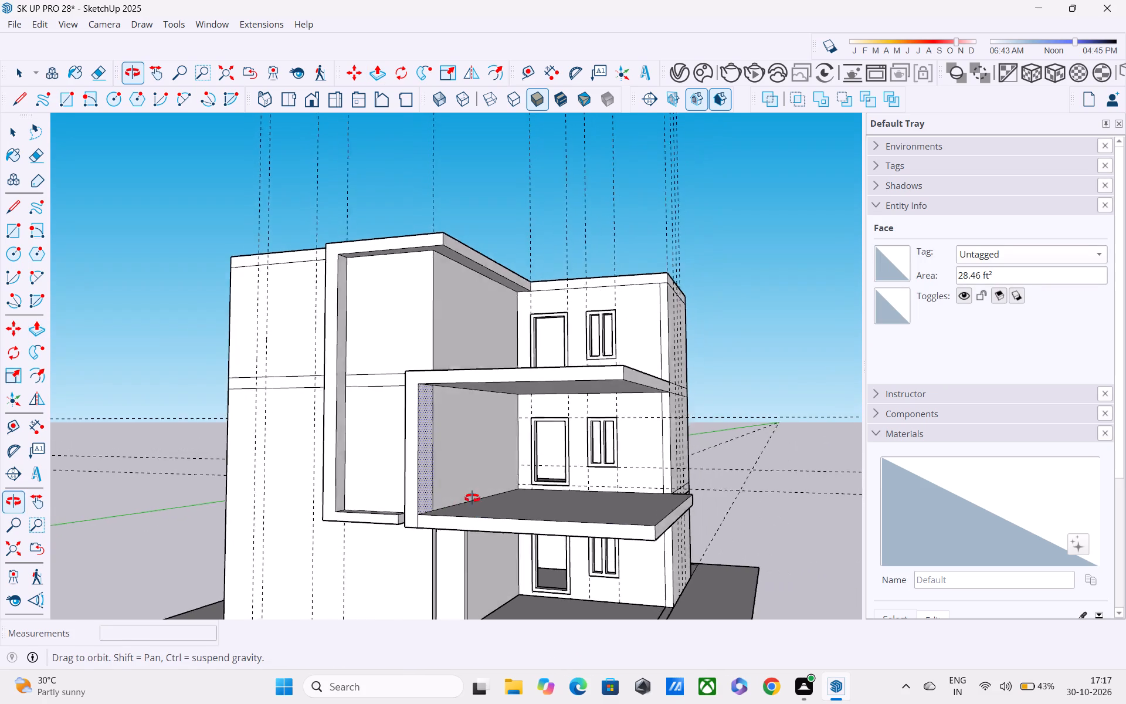
middle_click_drag(472, 498, 474, 497)
key("e")
scroll(467, 522, "up", 3)
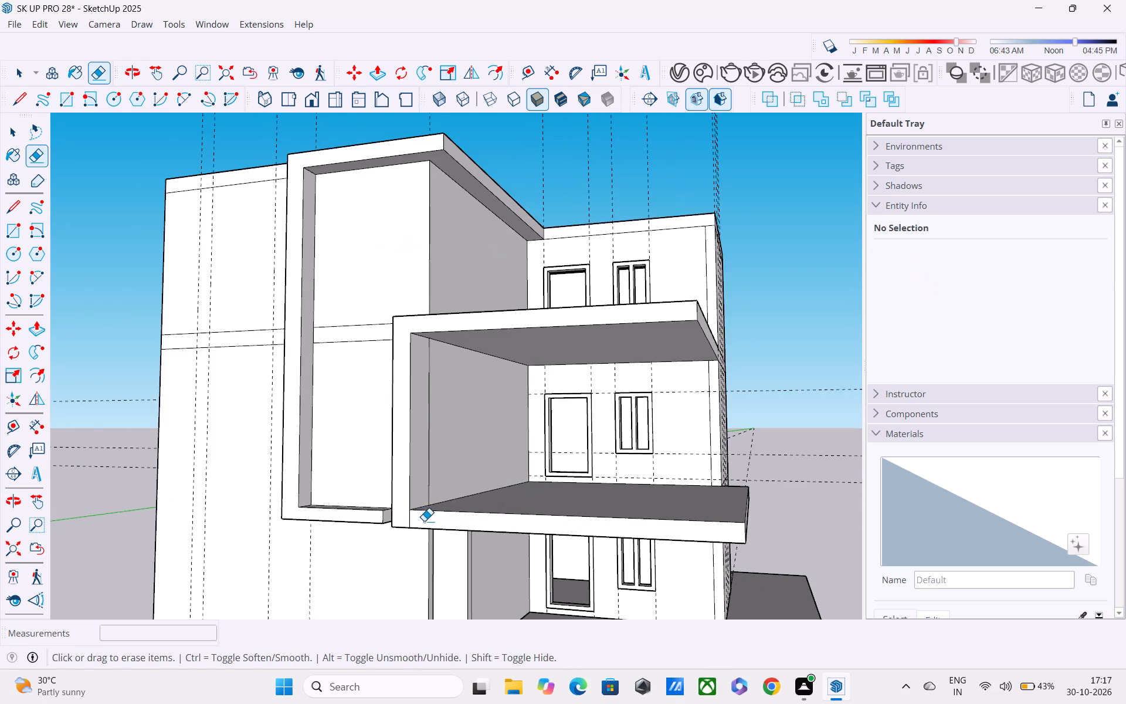
scroll(424, 521, "up", 3)
left_click_drag(399, 512, 412, 519)
Examine the new balcony frame, slabs and ground floor from above, below and the front wall's side.
scroll(412, 519, "down", 2)
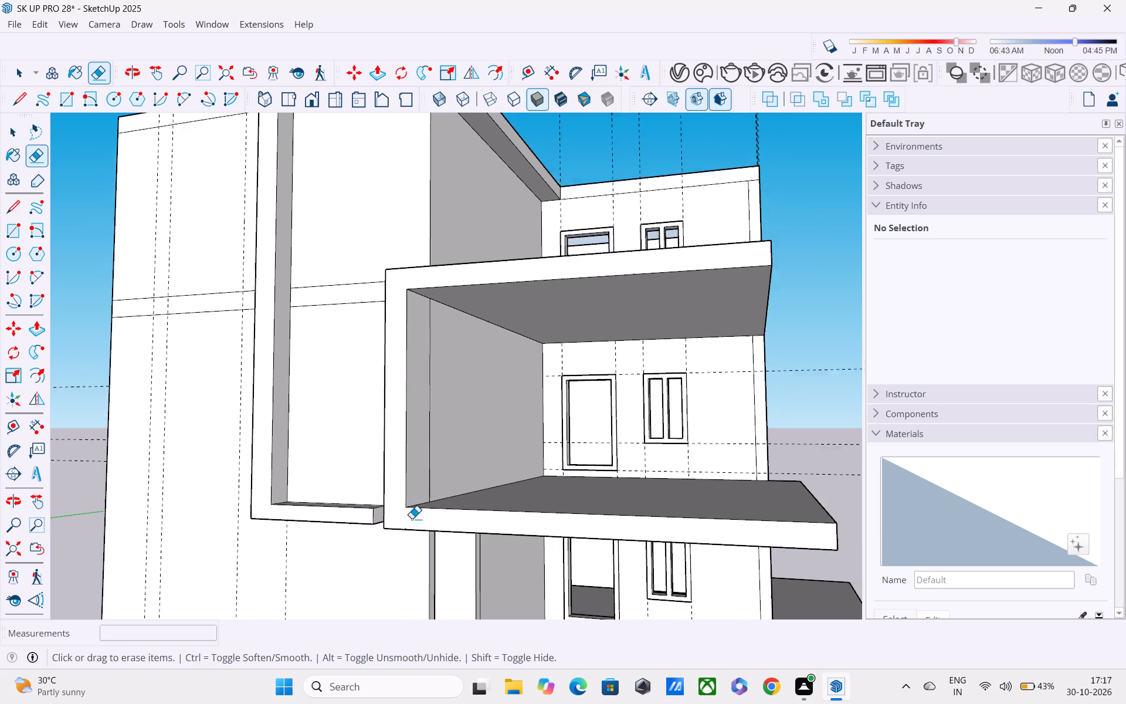
scroll(412, 519, "down", 2)
middle_click_drag(412, 512, 464, 557)
scroll(465, 540, "down", 4)
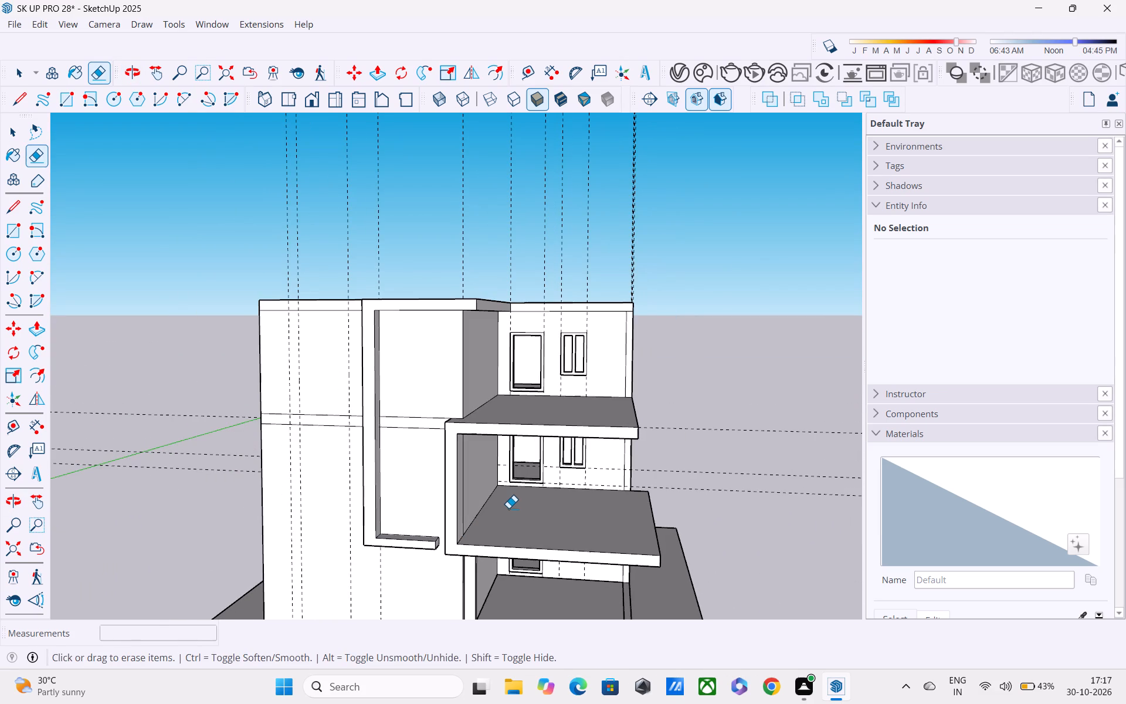
scroll(508, 508, "down", 3)
middle_click_drag(515, 524, 515, 459)
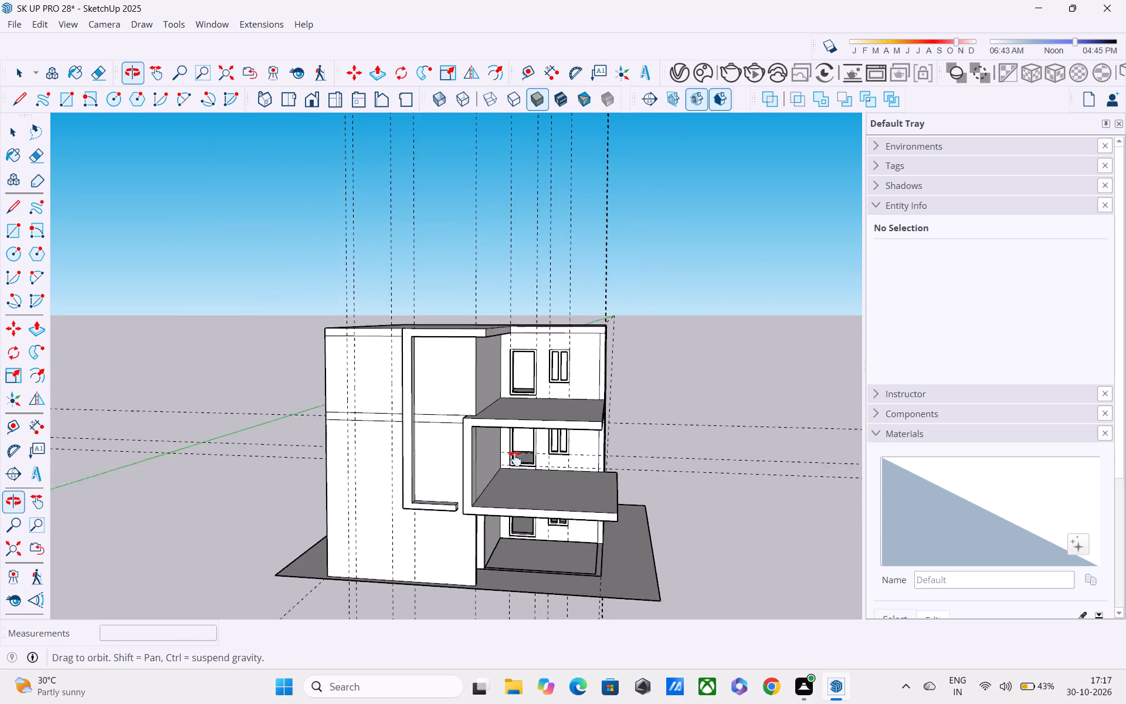
middle_click_drag(515, 459, 515, 418)
middle_click_drag(515, 418, 459, 350)
scroll(660, 381, "up", 3)
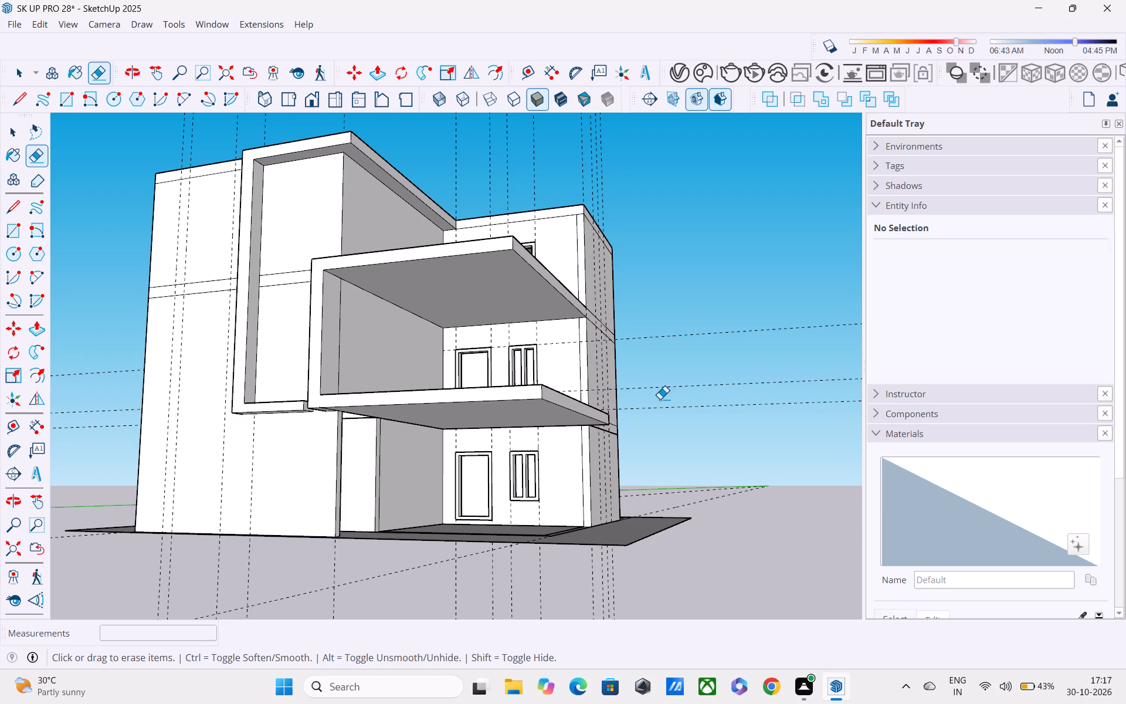
scroll(660, 354, "up", 3)
scroll(657, 350, "down", 2)
middle_click_drag(637, 368, 704, 275)
middle_click_drag(700, 275, 686, 347)
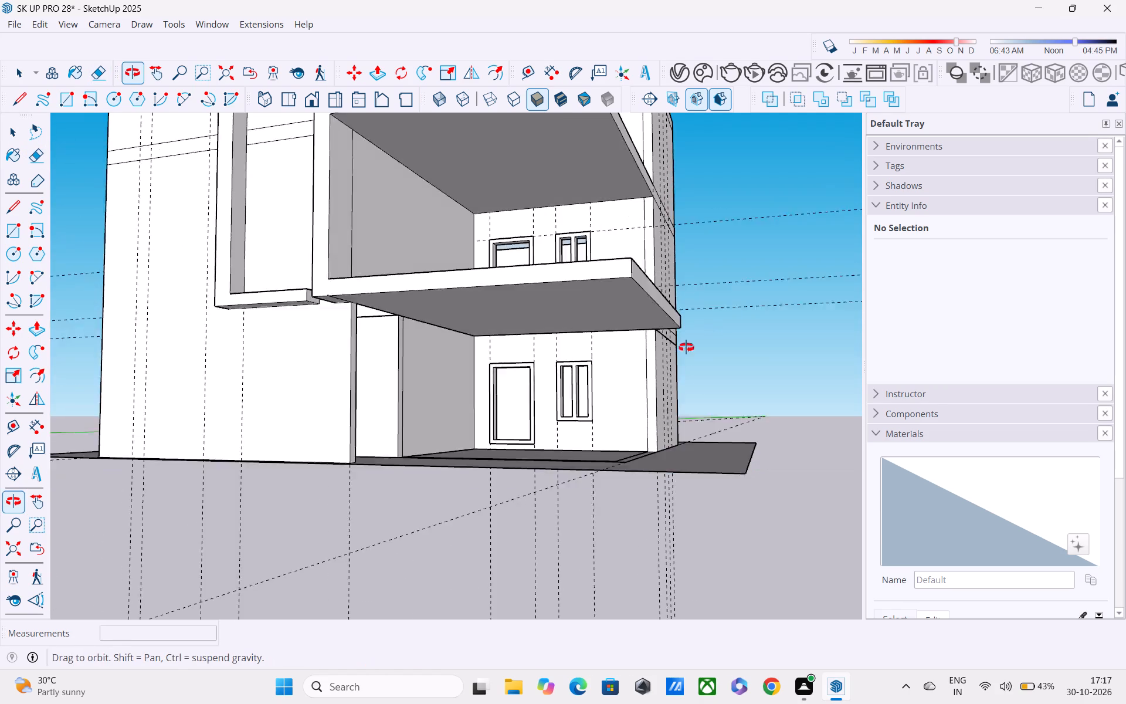
middle_click_drag(686, 347, 627, 404)
scroll(571, 378, "up", 3)
middle_click_drag(559, 371, 517, 270)
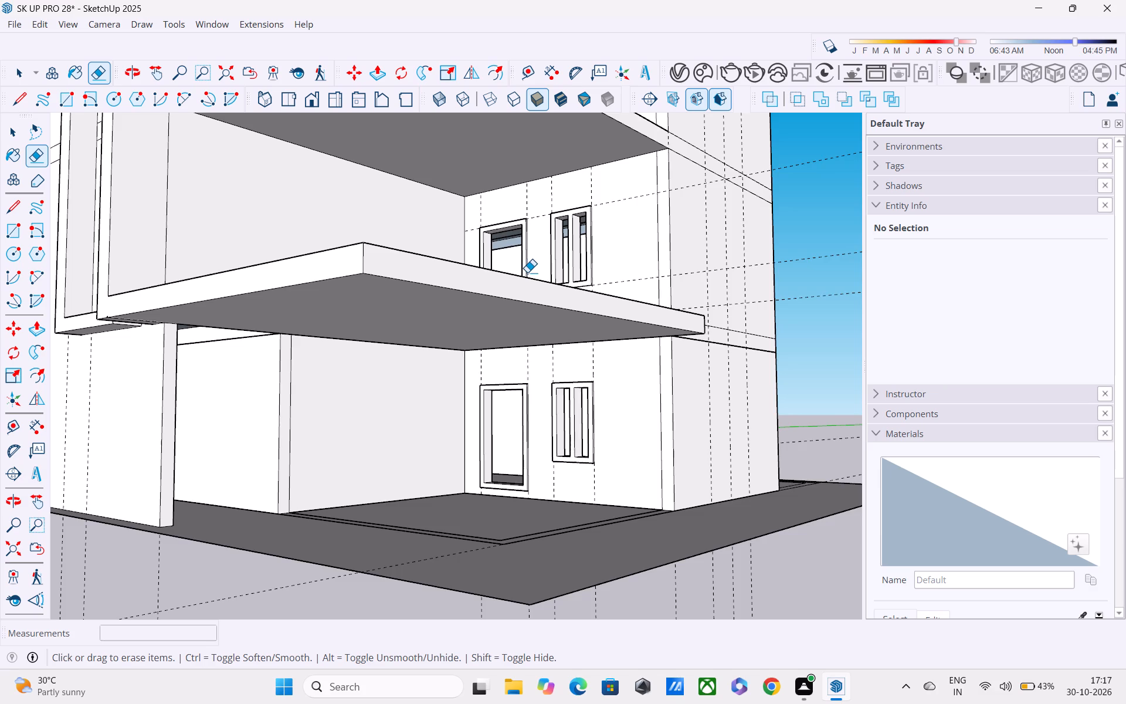
scroll(527, 272, "down", 2)
middle_click_drag(413, 304, 408, 376)
middle_click_drag(381, 358, 415, 412, "shift")
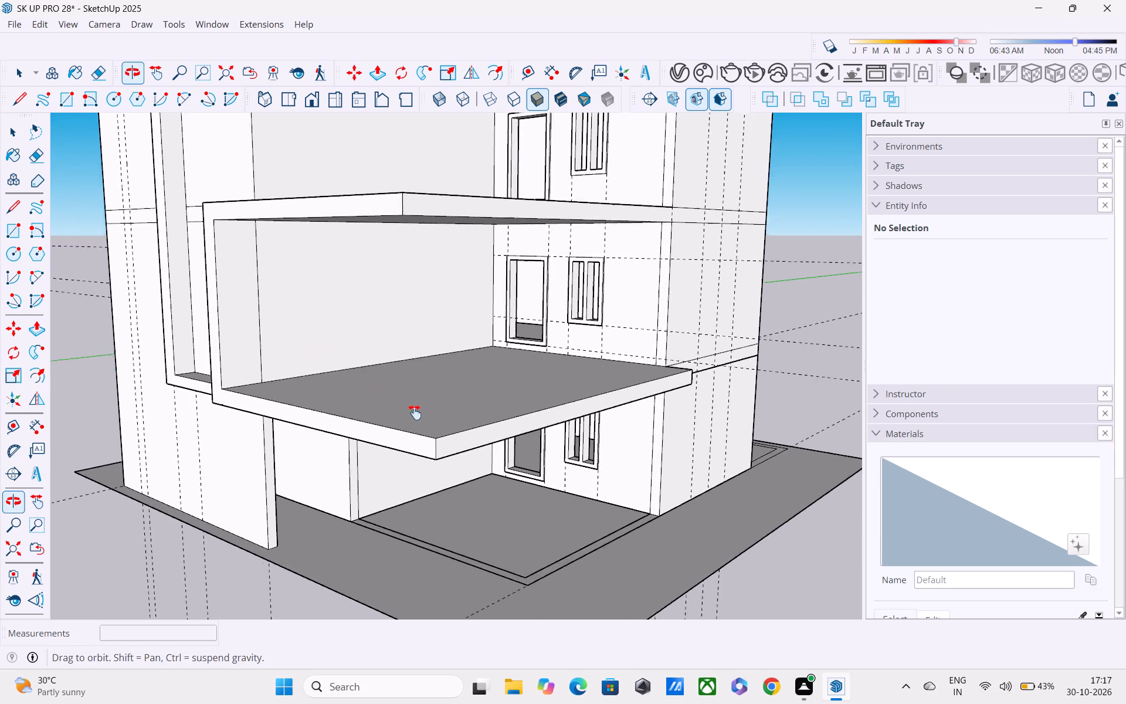
middle_click_drag(415, 412, 656, 651, "shift")
middle_click_drag(471, 423, 457, 314)
middle_click_drag(455, 306, 561, 306)
scroll(561, 306, "down", 4)
middle_click_drag(487, 337, 542, 286)
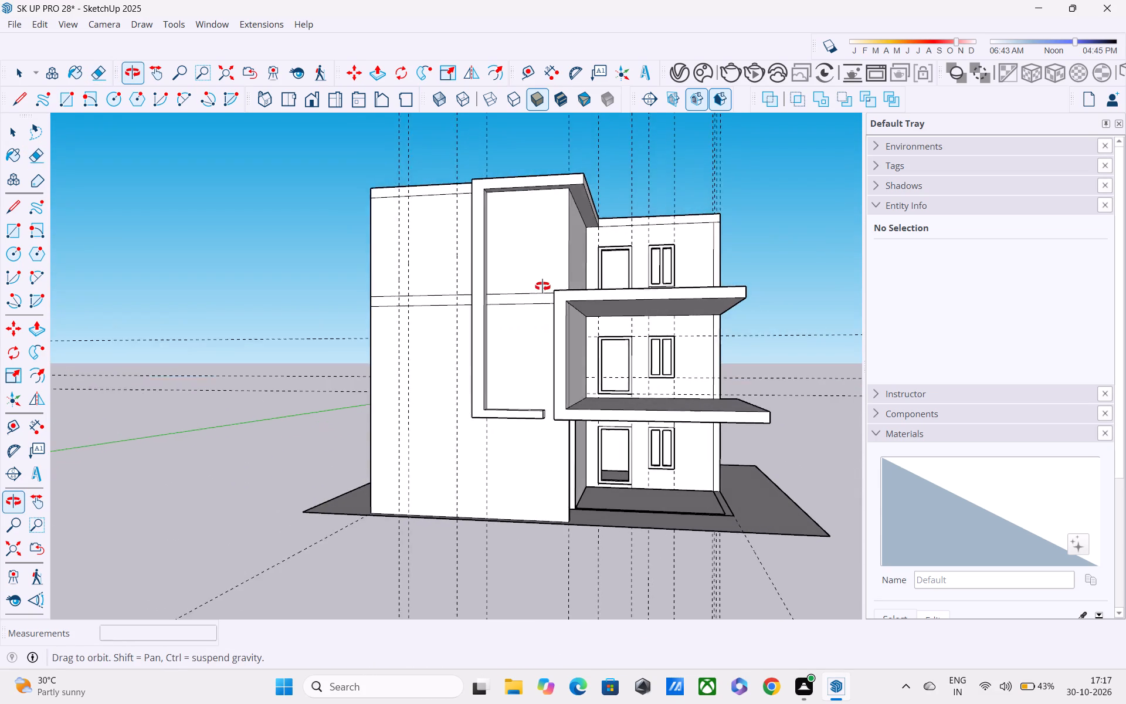
middle_click_drag(542, 286, 667, 232)
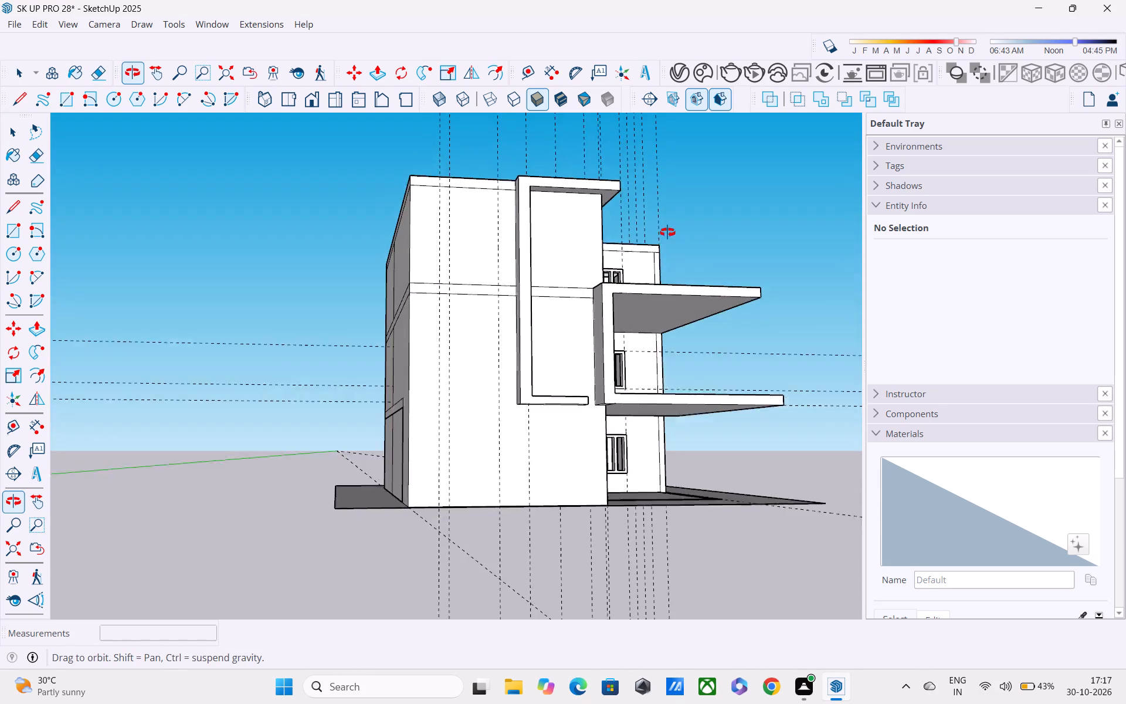
middle_click_drag(667, 232, 667, 226)
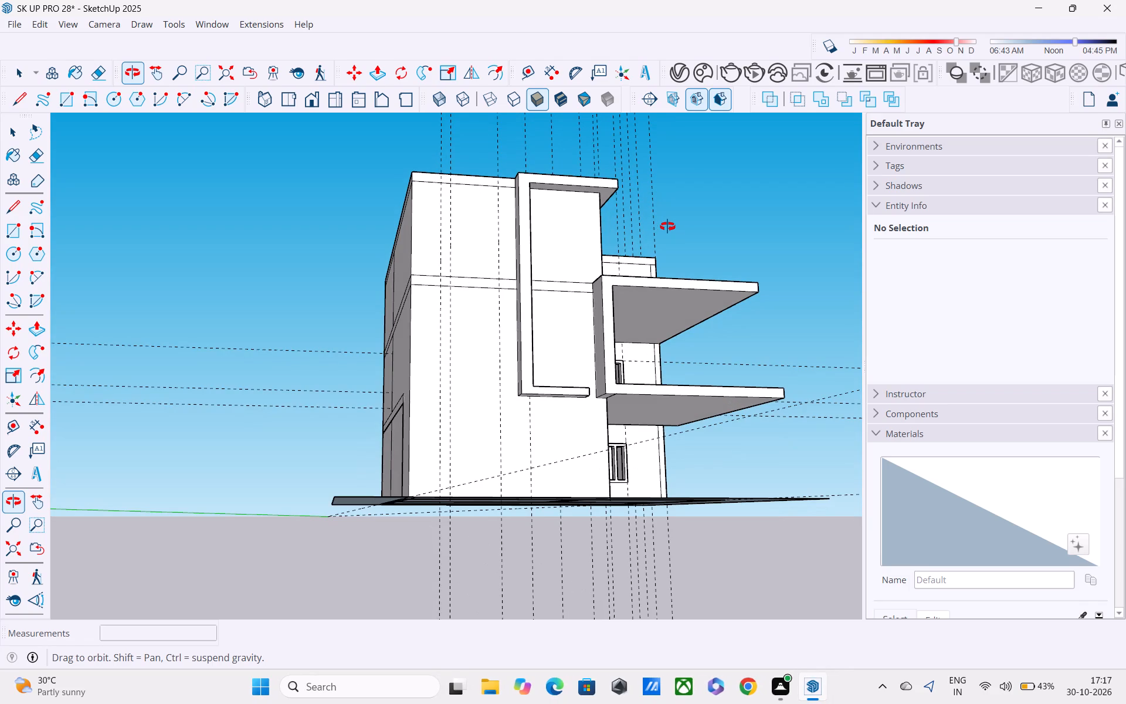
middle_click_drag(667, 226, 667, 229)
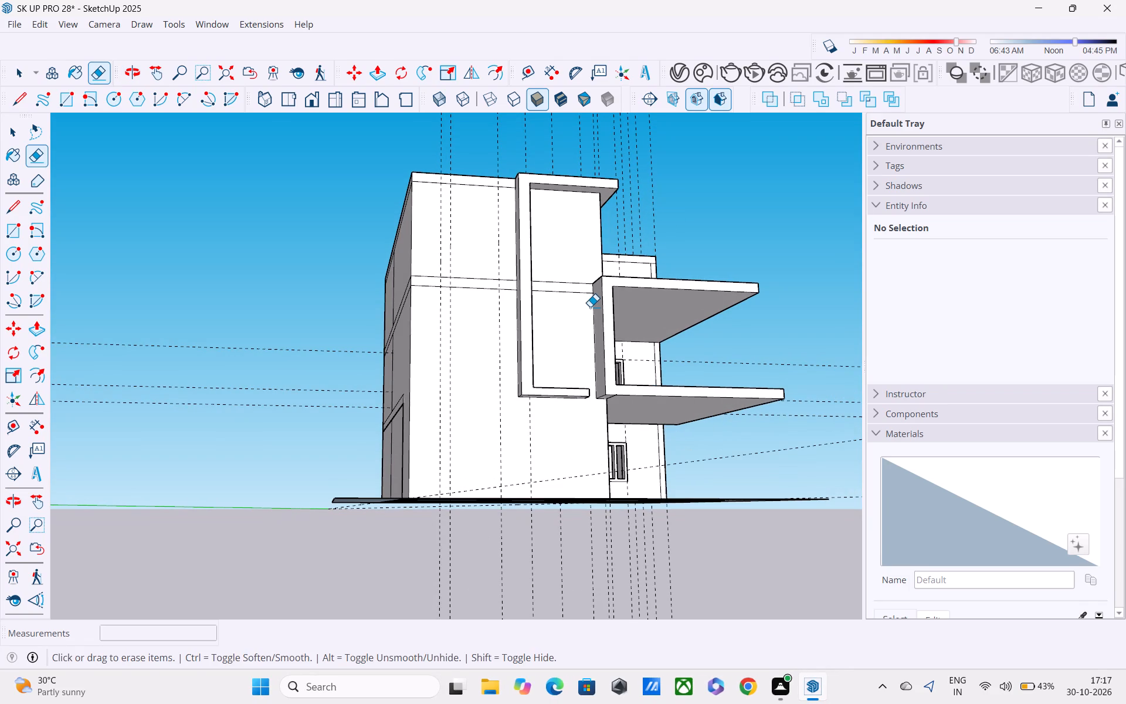
Push/Pull the end face of the wall frame's bottom bar about 1' 2 1/2" to meet the balcony's side frame.
scroll(599, 312, "up", 3)
middle_click_drag(609, 432, 657, 490)
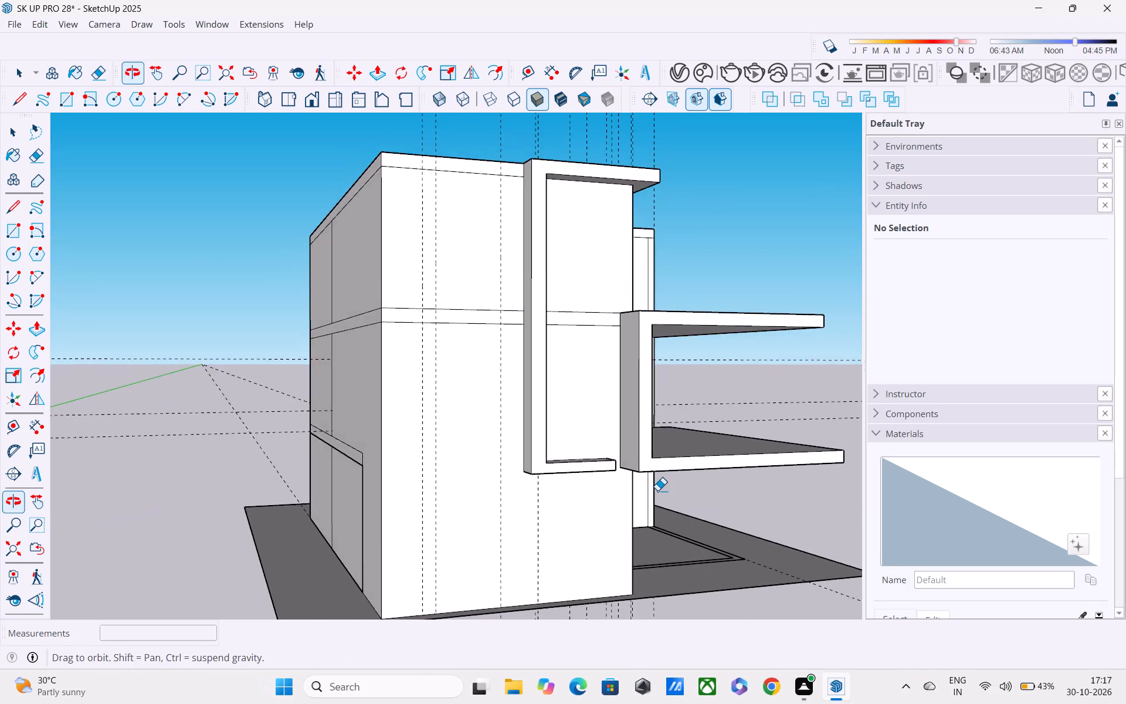
scroll(657, 489, "up", 5)
scroll(591, 444, "up", 4)
middle_click_drag(491, 353, 358, 351)
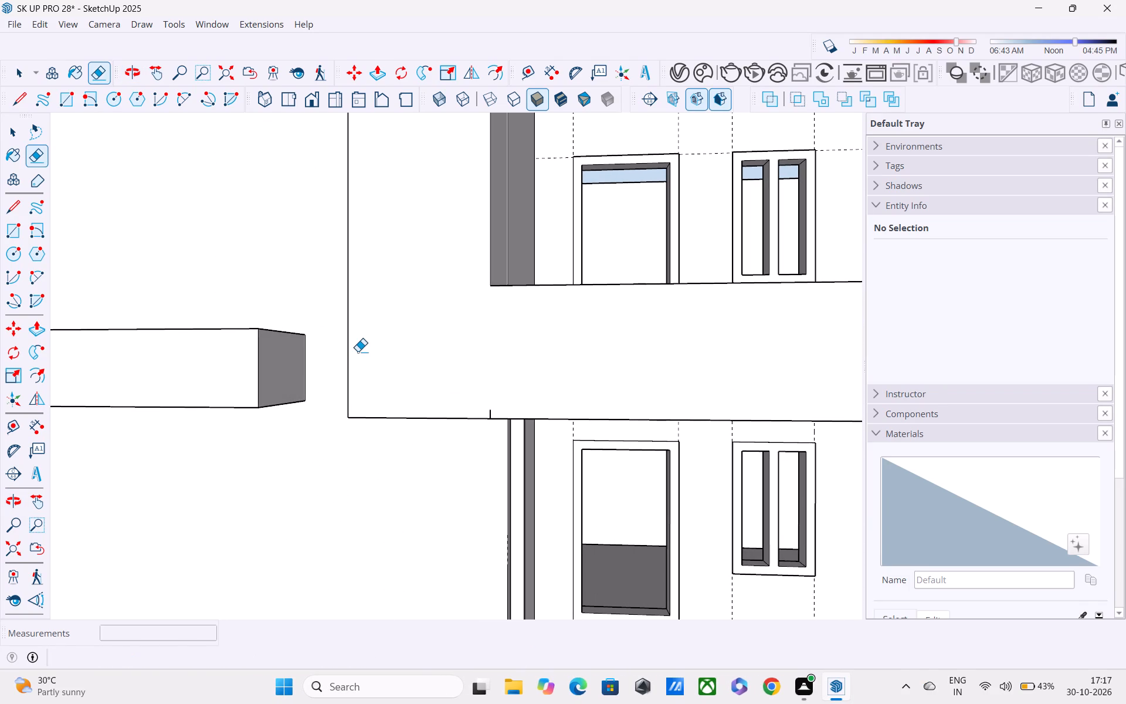
key("p")
left_click(293, 366)
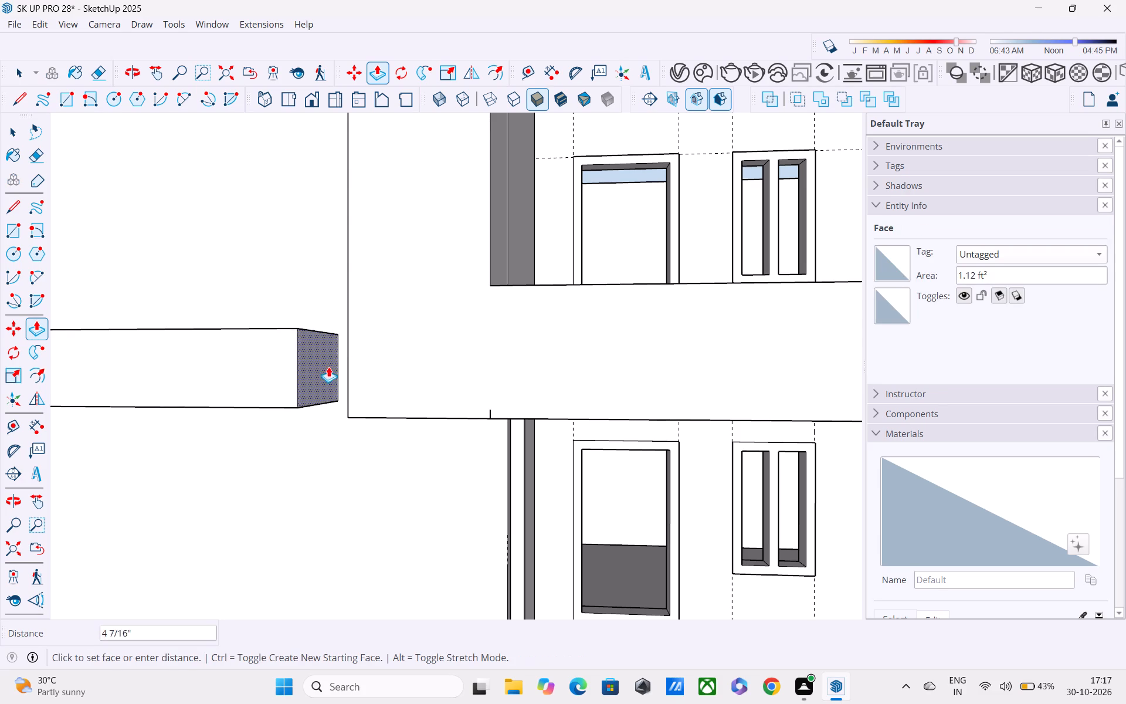
middle_click_drag(430, 411, 477, 434)
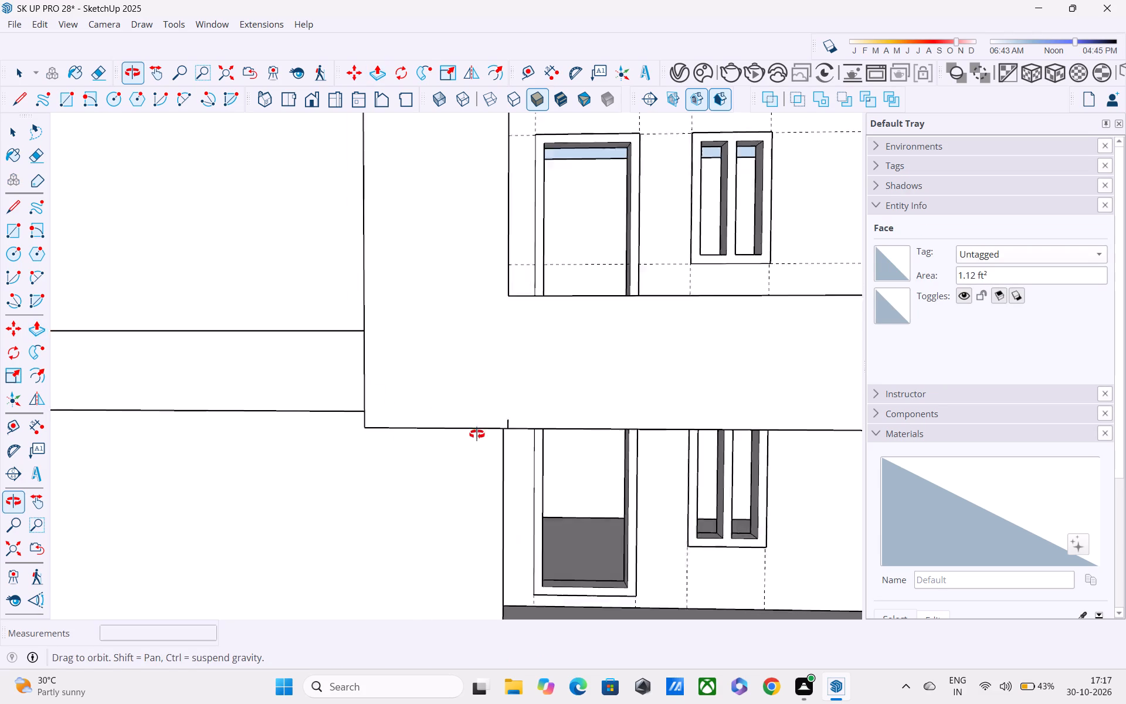
middle_click_drag(477, 434, 698, 509)
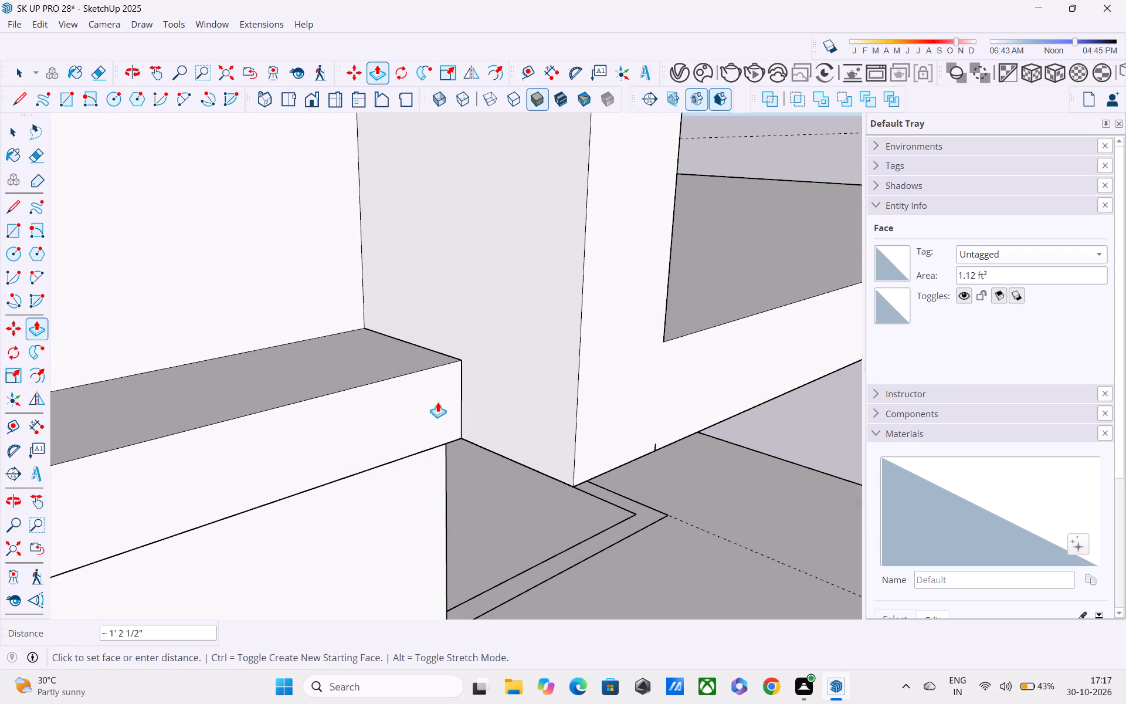
left_click(476, 326)
Examine the joined wall frame and balcony frame from above, from below and around the front facade.
scroll(476, 326, "down", 4)
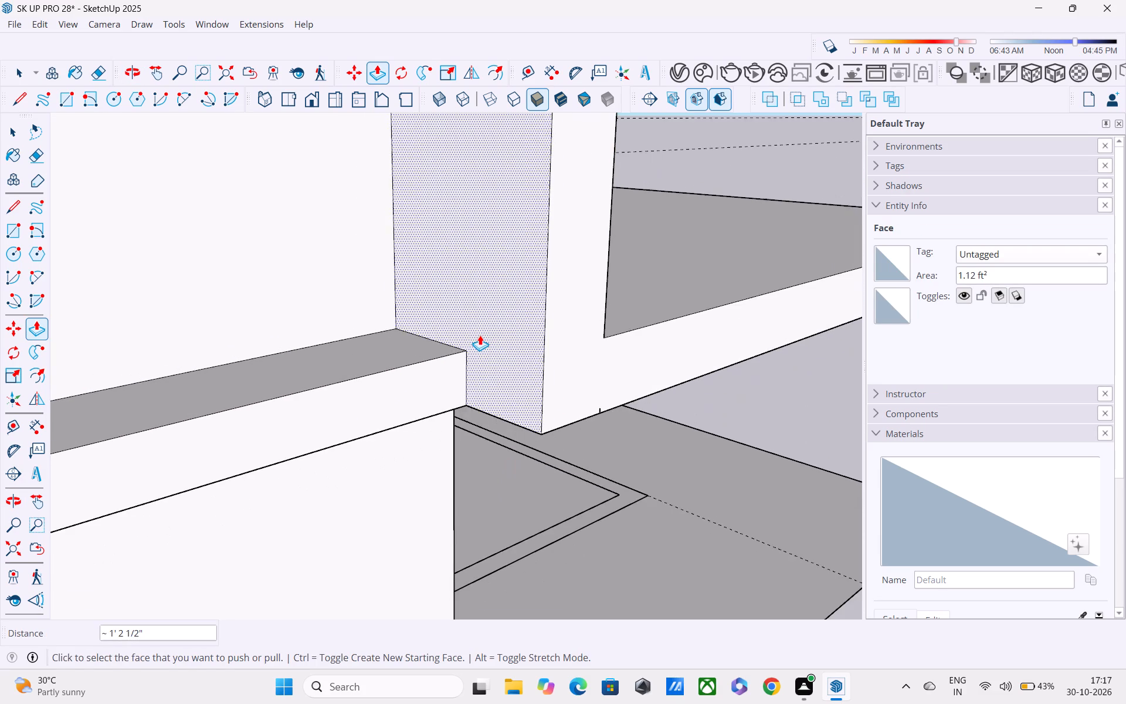
scroll(480, 335, "down", 8)
scroll(480, 335, "up", 1)
scroll(480, 335, "down", 4)
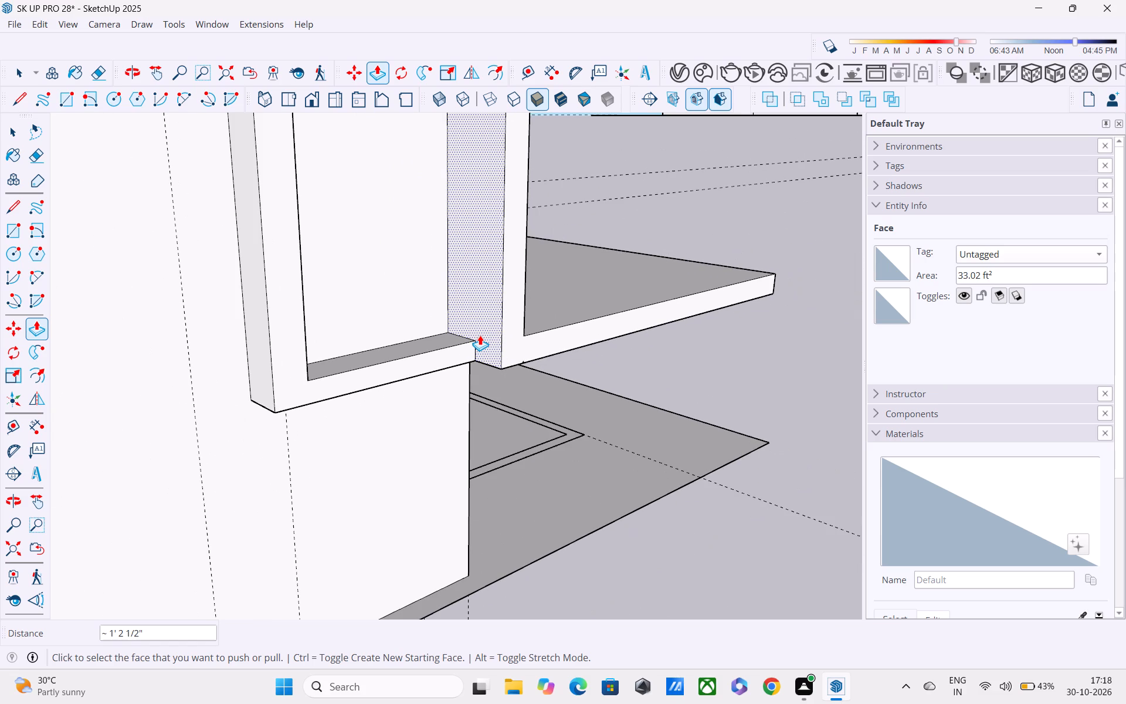
scroll(480, 335, "up", 1)
scroll(480, 335, "down", 2)
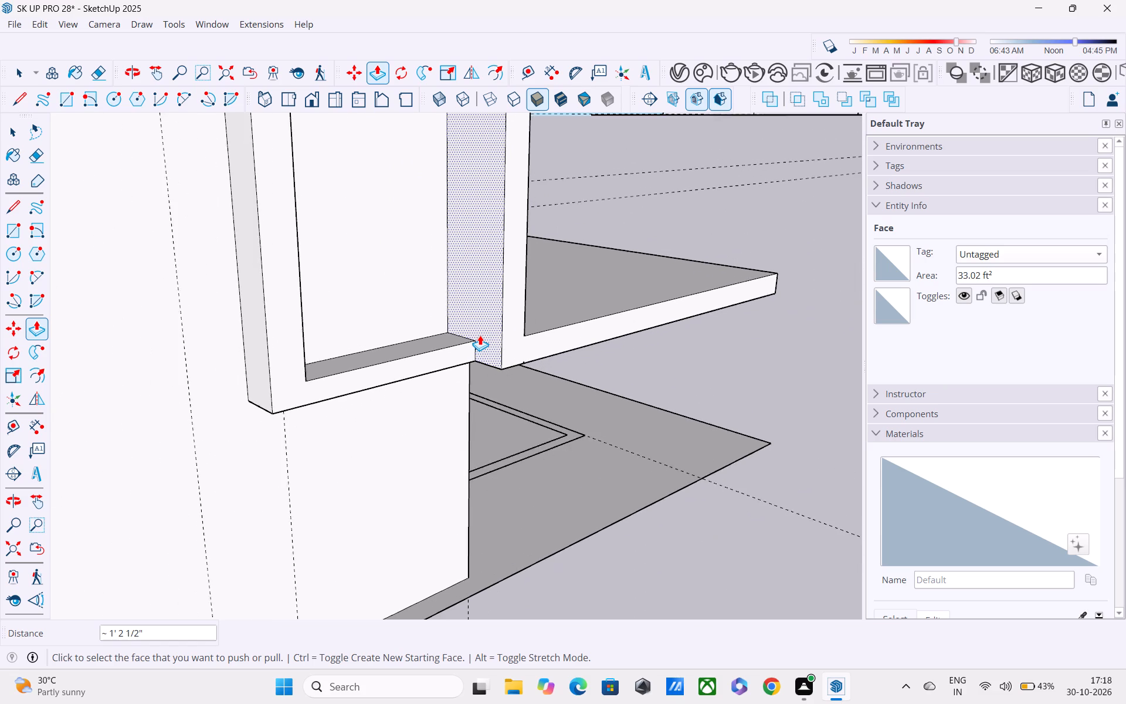
scroll(480, 335, "down", 6)
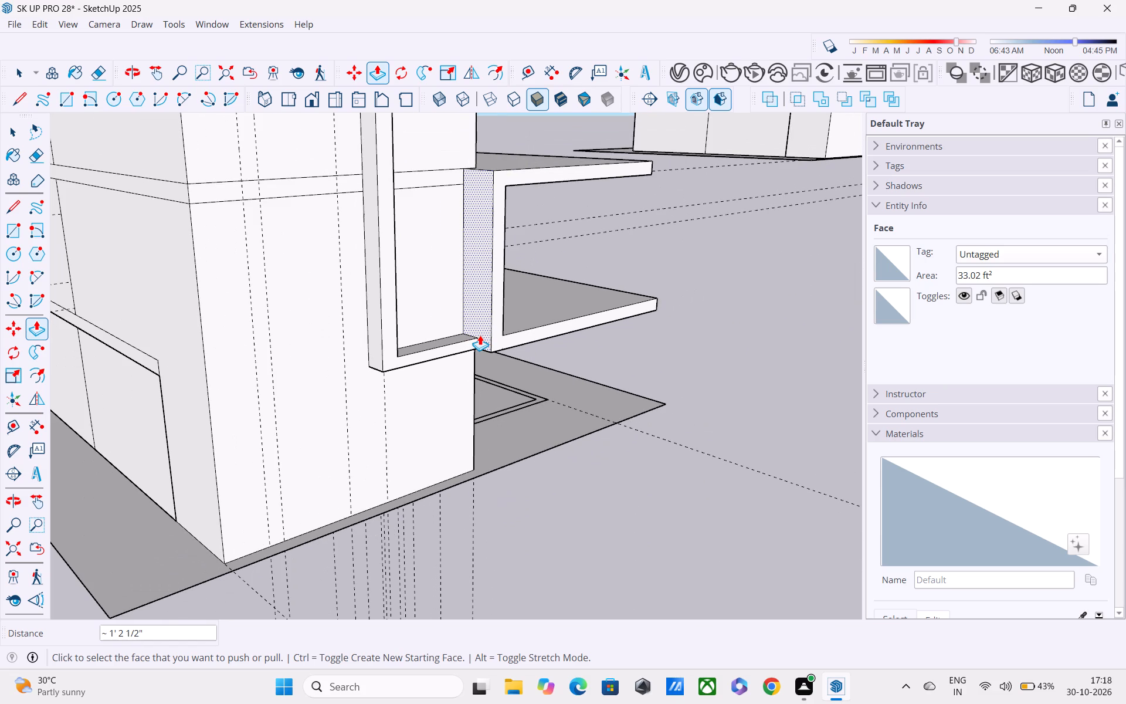
scroll(481, 335, "down", 1)
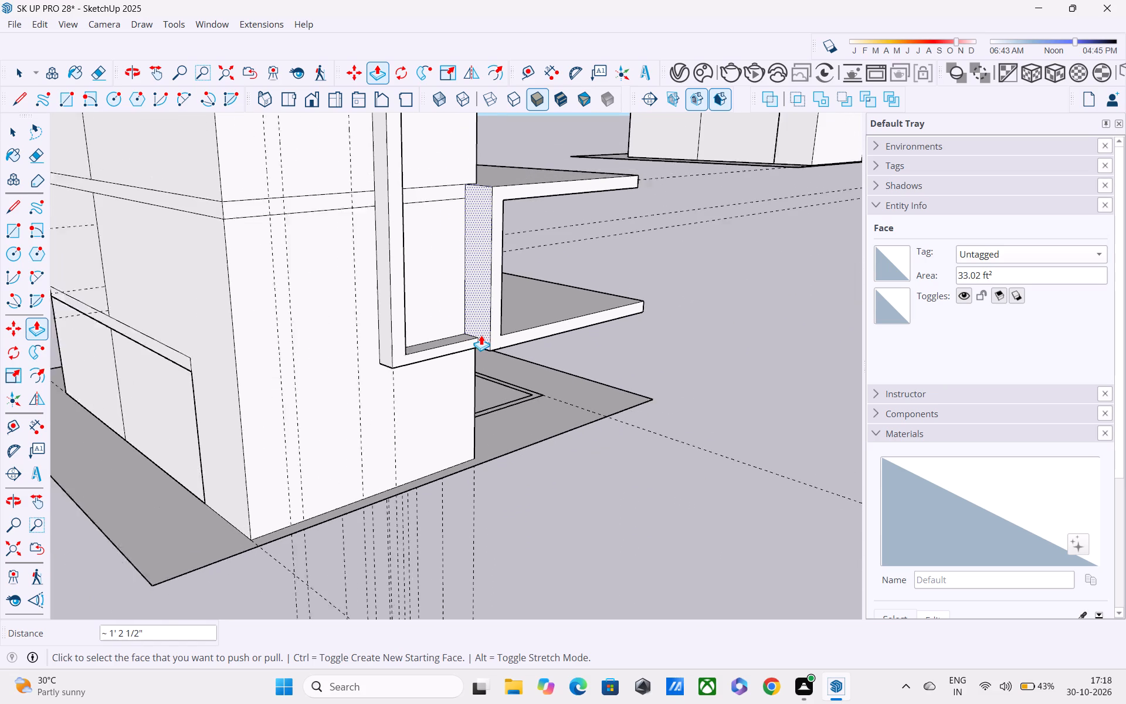
scroll(481, 335, "down", 2)
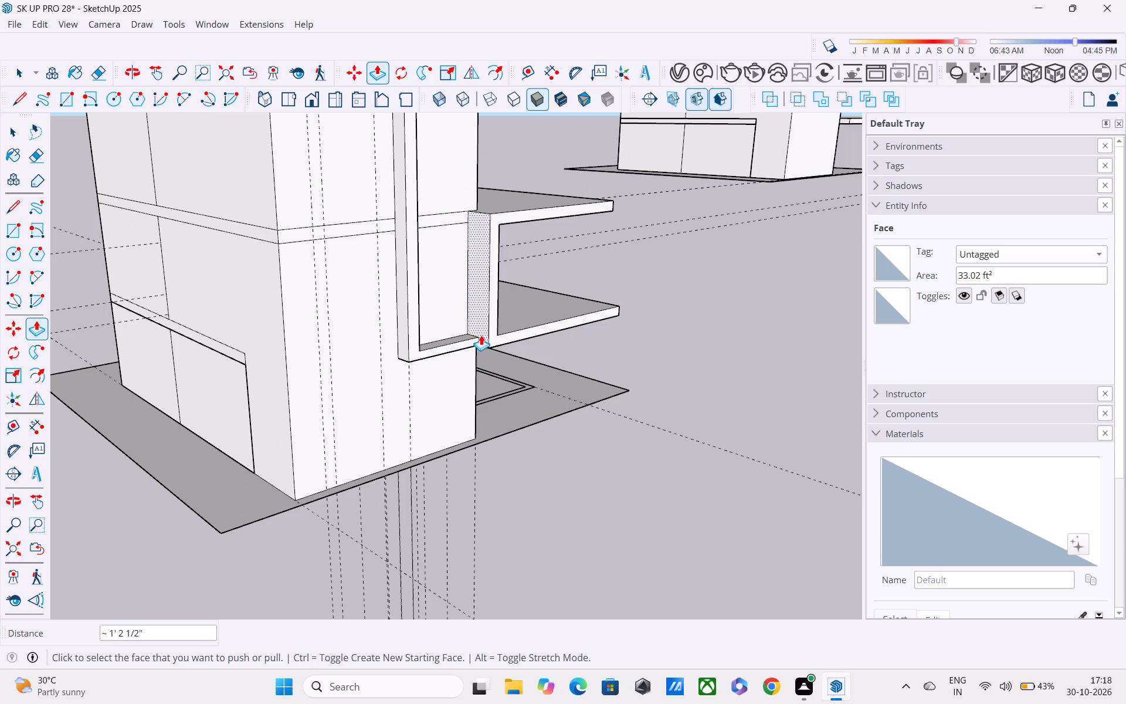
scroll(481, 335, "down", 4)
middle_click_drag(481, 334, 366, 255)
scroll(364, 251, "up", 4)
middle_click_drag(370, 254, 299, 349)
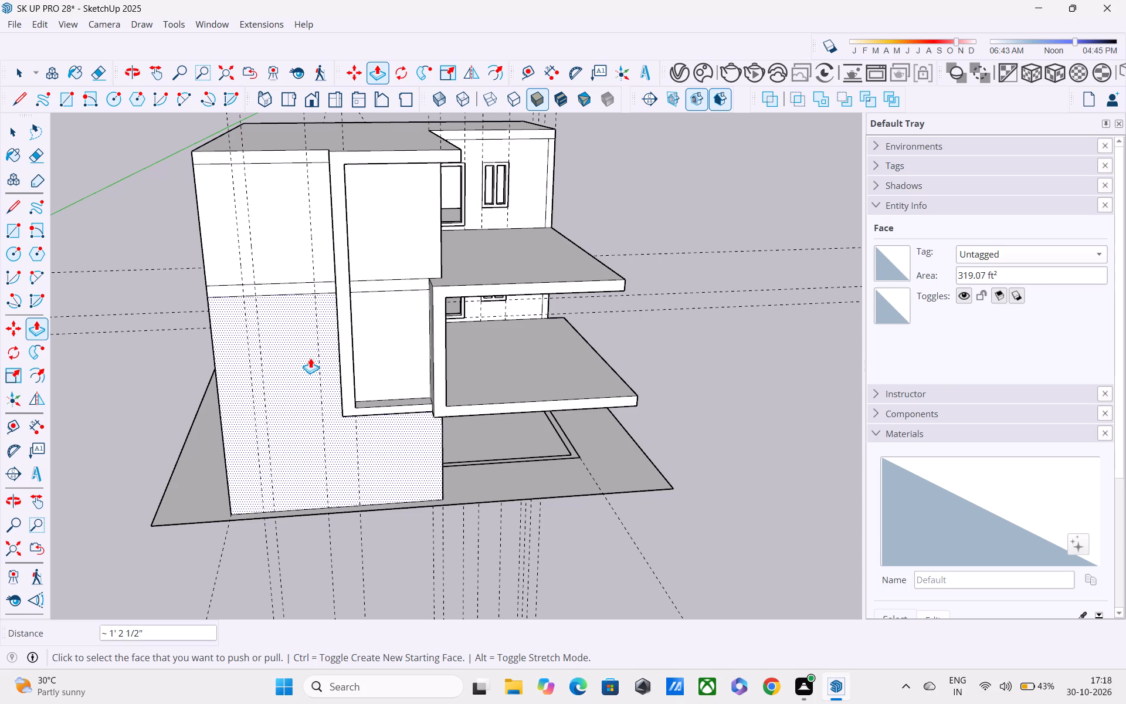
middle_click_drag(312, 356, 314, 313)
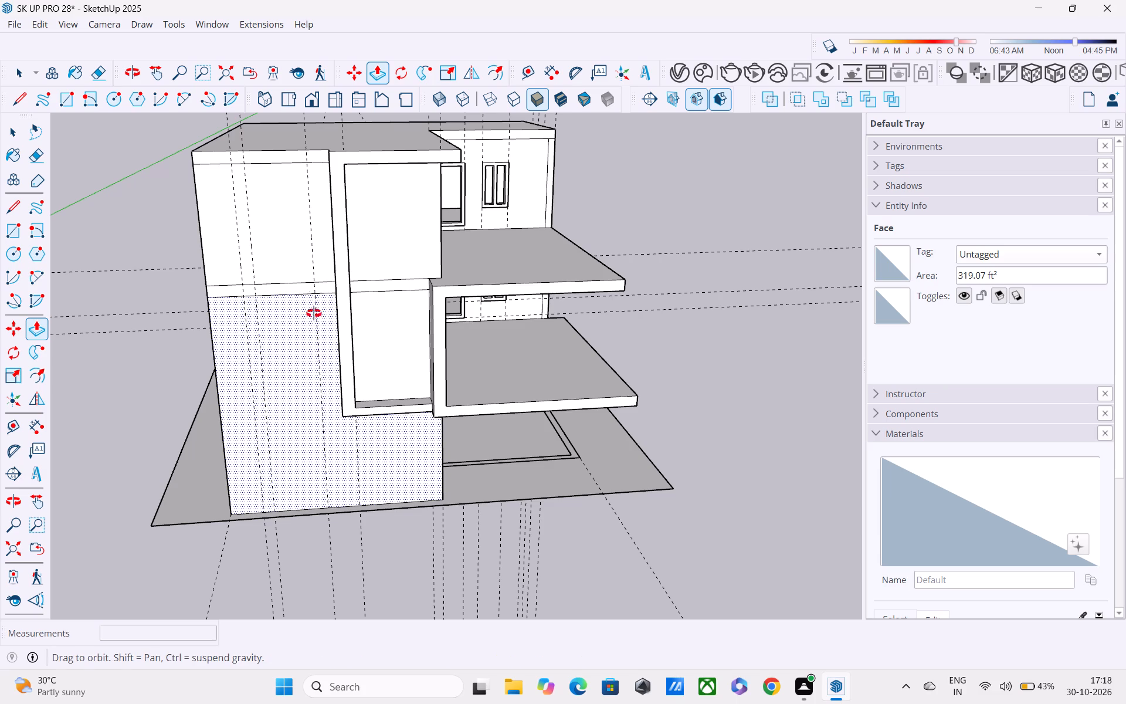
middle_click_drag(314, 313, 317, 265)
middle_click_drag(377, 440, 321, 269)
middle_click_drag(373, 402, 314, 541)
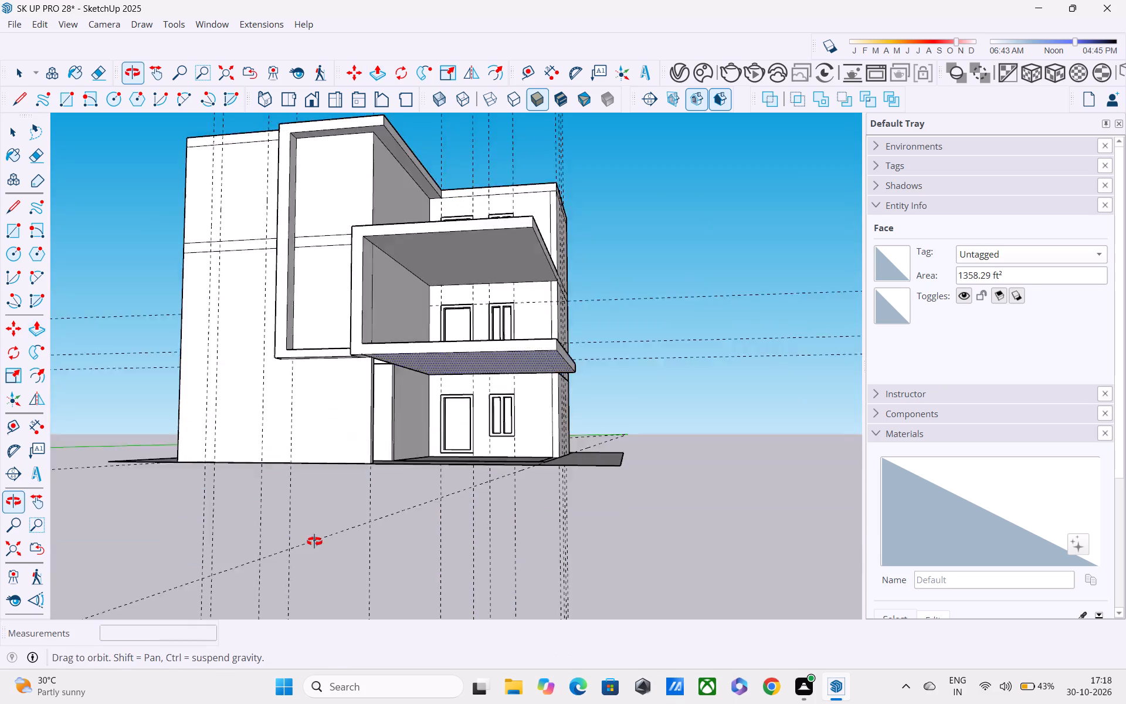
middle_click_drag(314, 541, 331, 557)
scroll(335, 530, "down", 1)
middle_click_drag(335, 530, 417, 556, "shift")
scroll(419, 554, "up", 1, "shift")
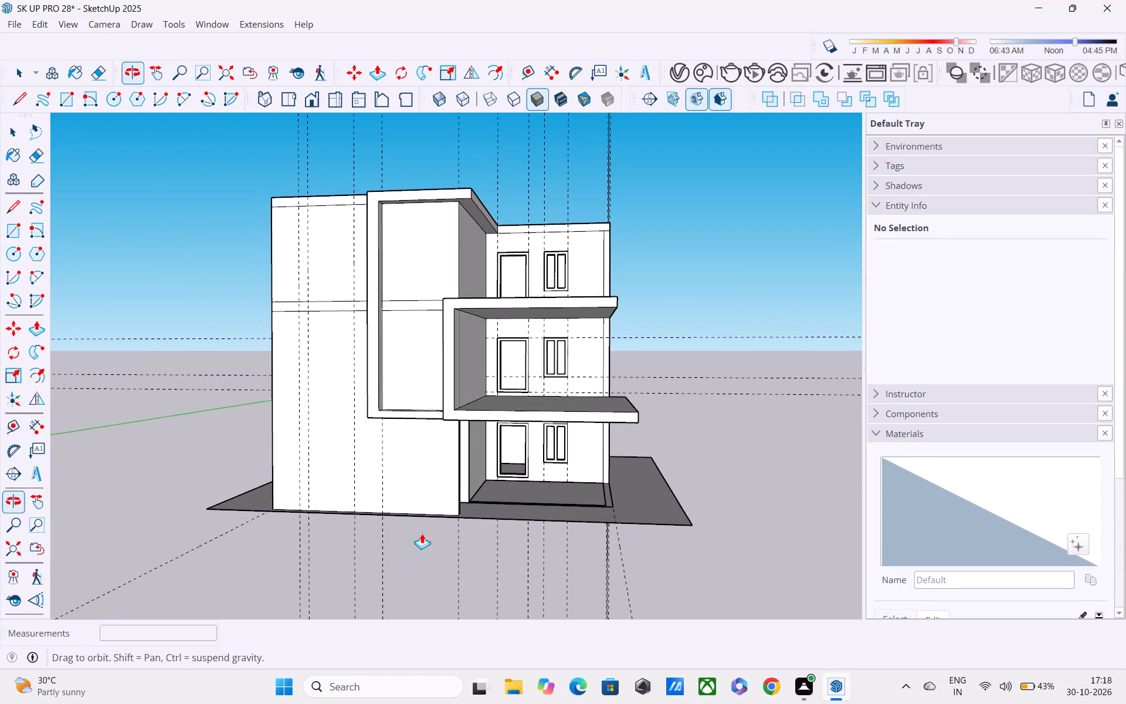
scroll(422, 529, "down", 2)
middle_click_drag(423, 532, 337, 499)
middle_click_drag(365, 463, 413, 549)
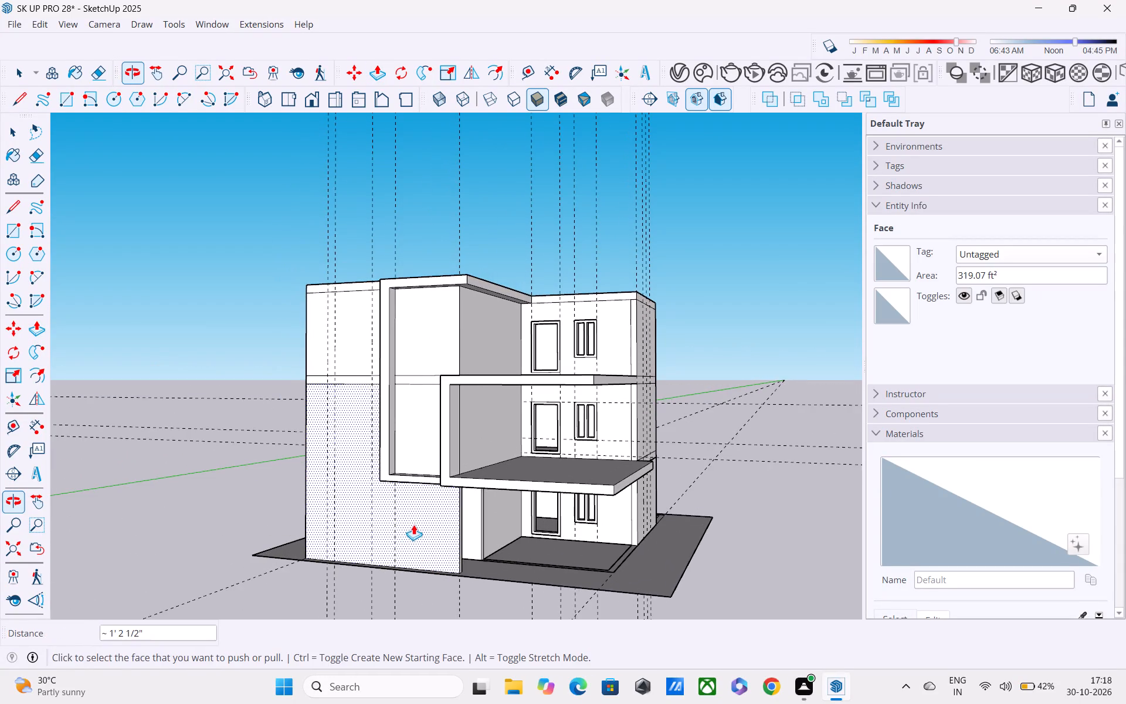
scroll(413, 515, "down", 5)
middle_click_drag(413, 515, 342, 465)
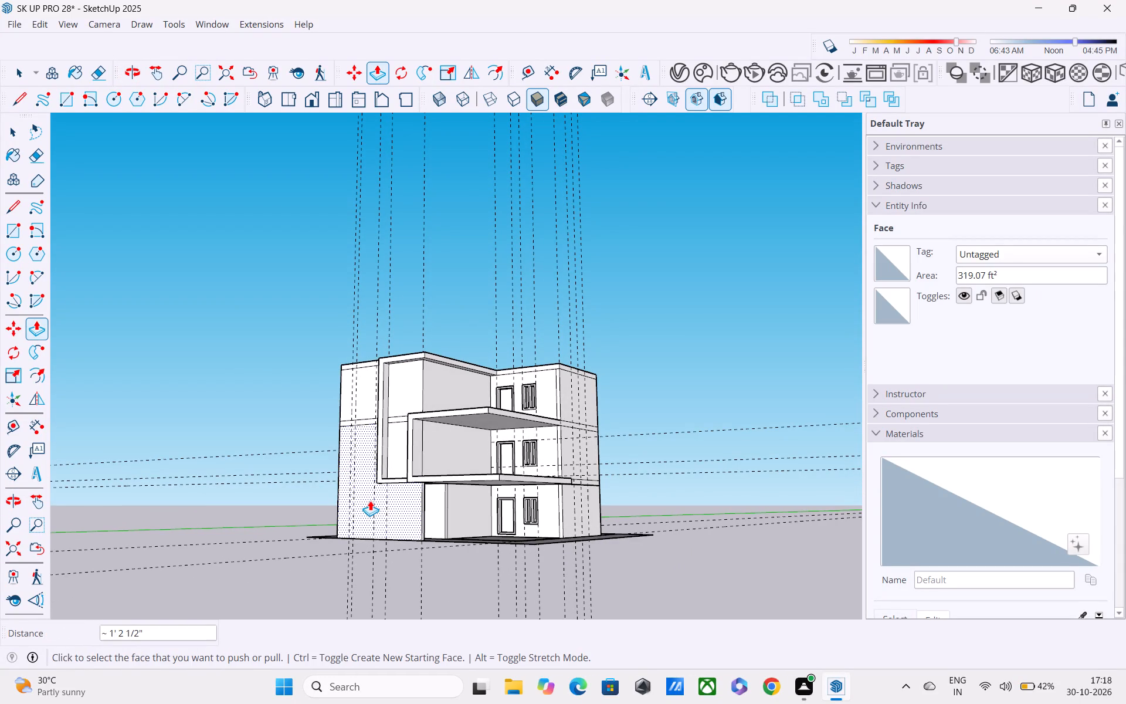
middle_click_drag(370, 500, 401, 466, "shift")
scroll(404, 465, "up", 1)
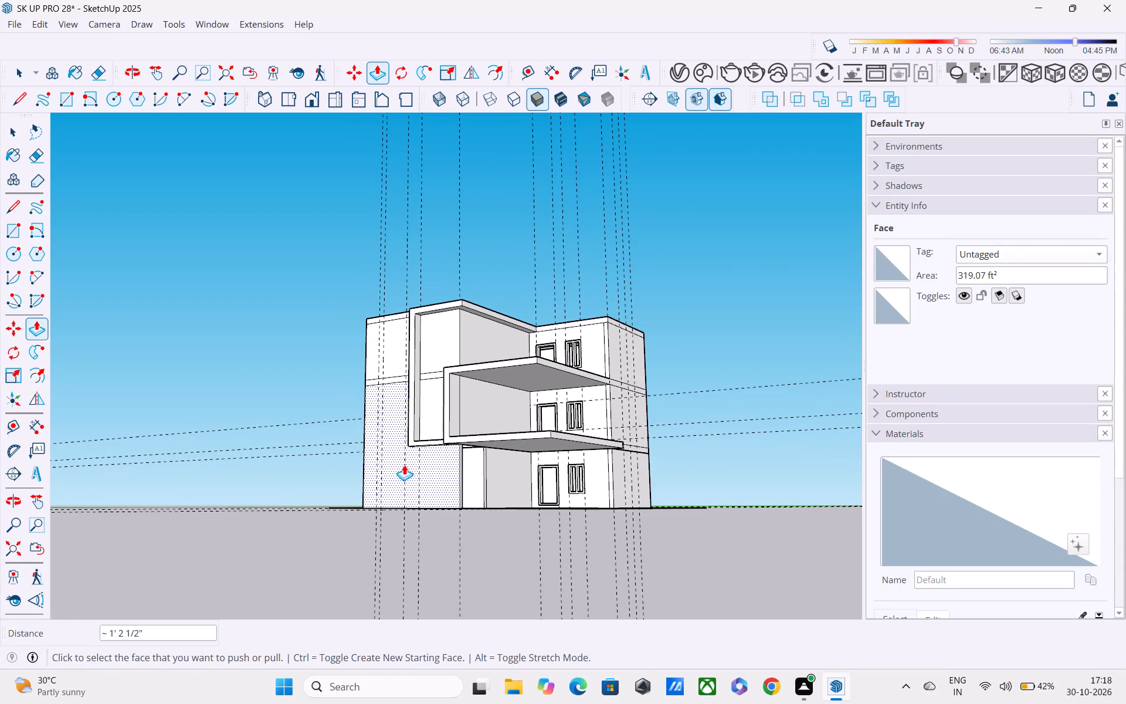
scroll(408, 458, "up", 3)
middle_click_drag(478, 409, 508, 409)
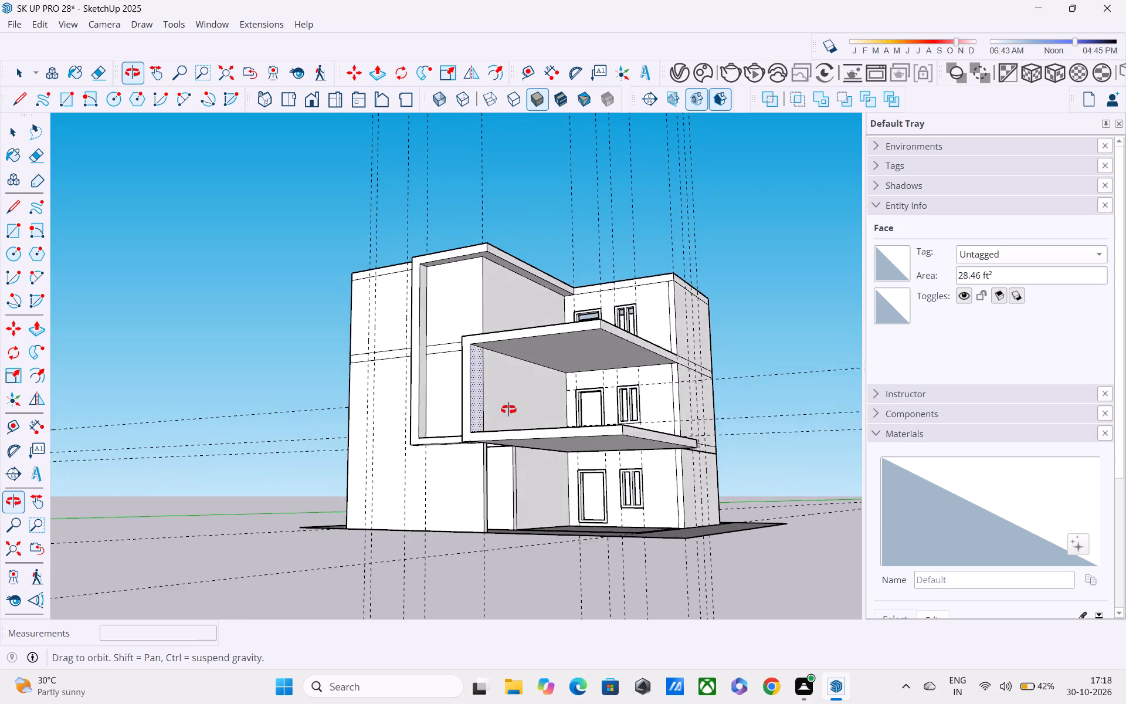
middle_click_drag(508, 409, 640, 434)
middle_click_drag(586, 418, 656, 412)
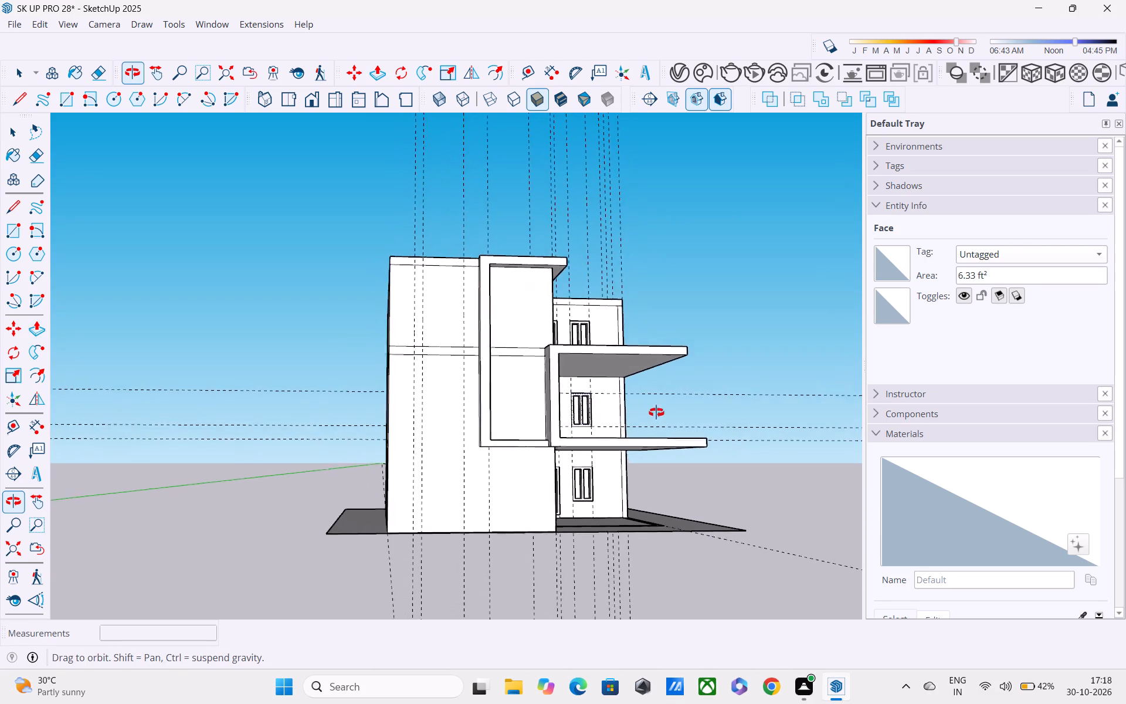
middle_click_drag(656, 412, 535, 434)
Push/Pull the top face of the wall frame's bottom bar upward about 6 9/16" to thicken the bar.
scroll(521, 435, "up", 2)
scroll(458, 449, "up", 1)
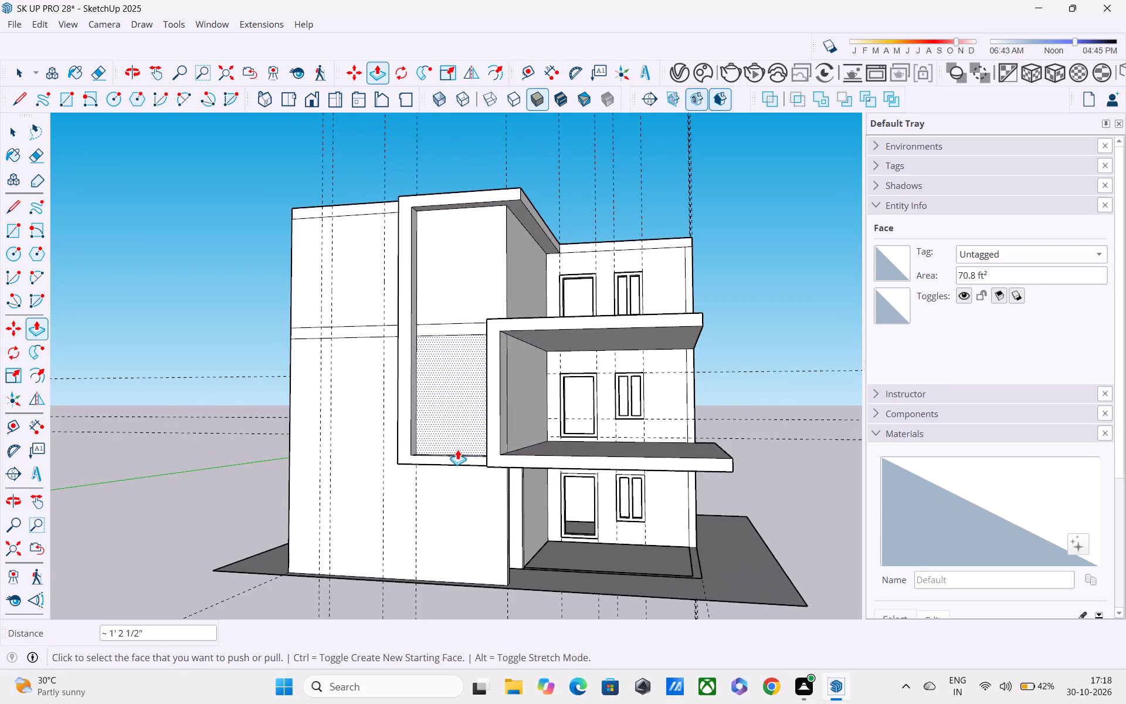
scroll(457, 449, "up", 3)
middle_click_drag(456, 449, 456, 505)
scroll(456, 505, "up", 5)
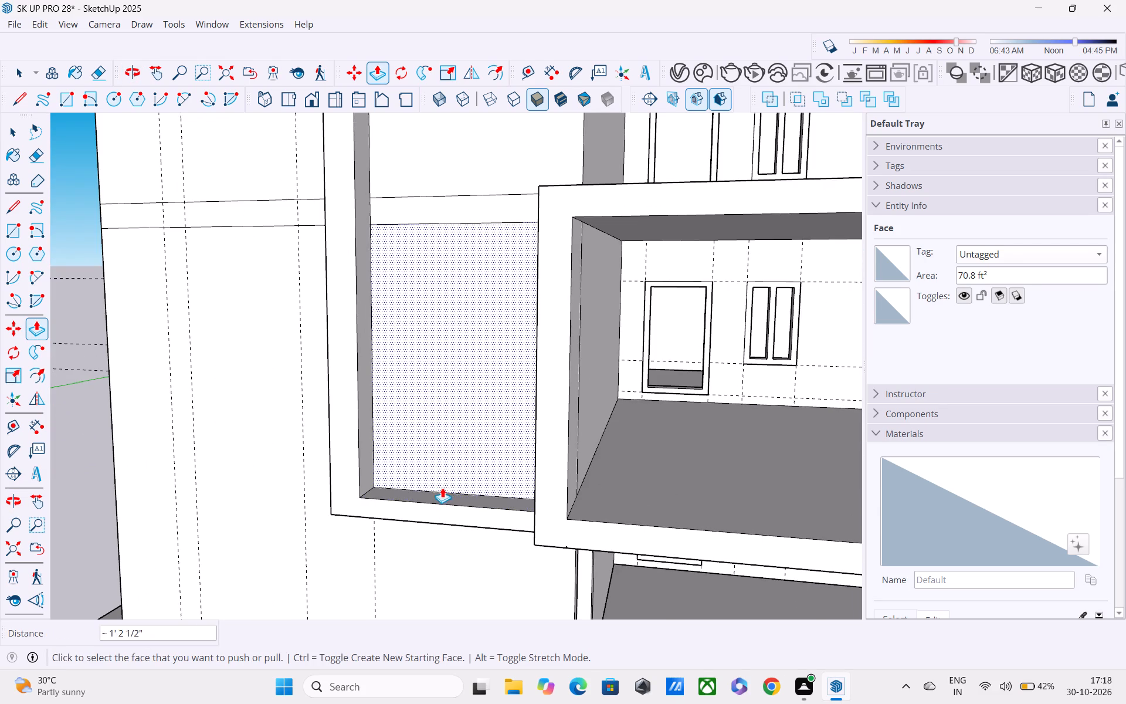
left_click(444, 497)
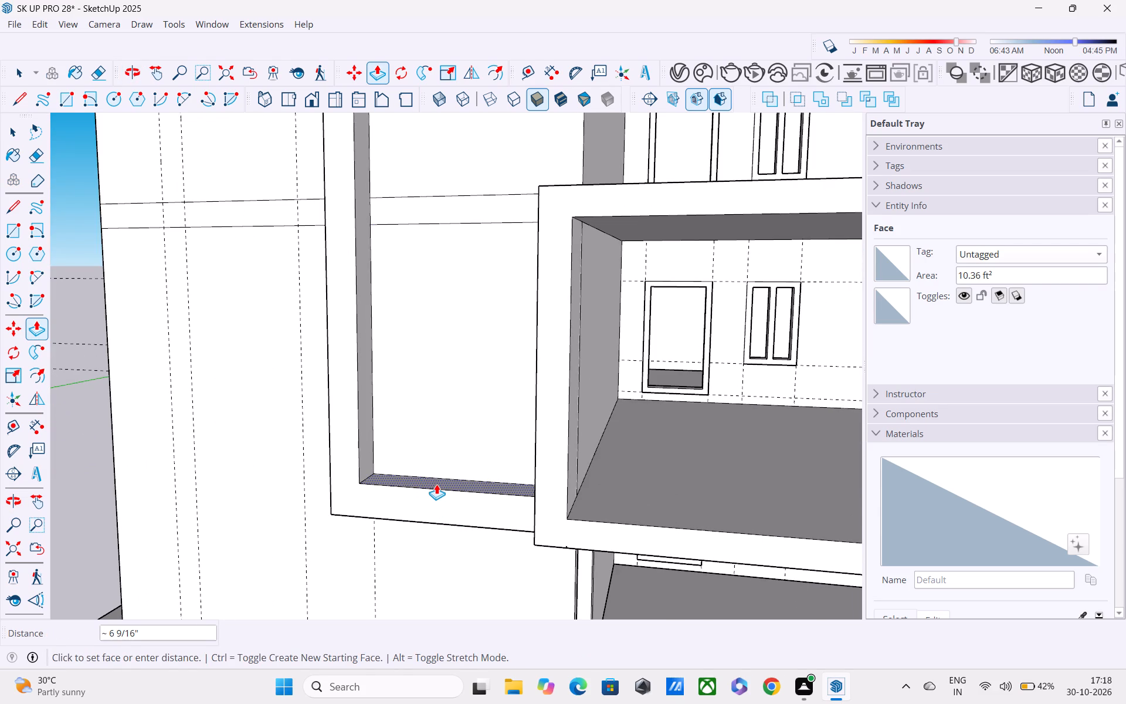
left_click(436, 484)
Examine the thickened wall frame and the plain front wall beside it from the front and the side.
middle_click_drag(409, 500, 481, 458)
scroll(481, 458, "down", 3)
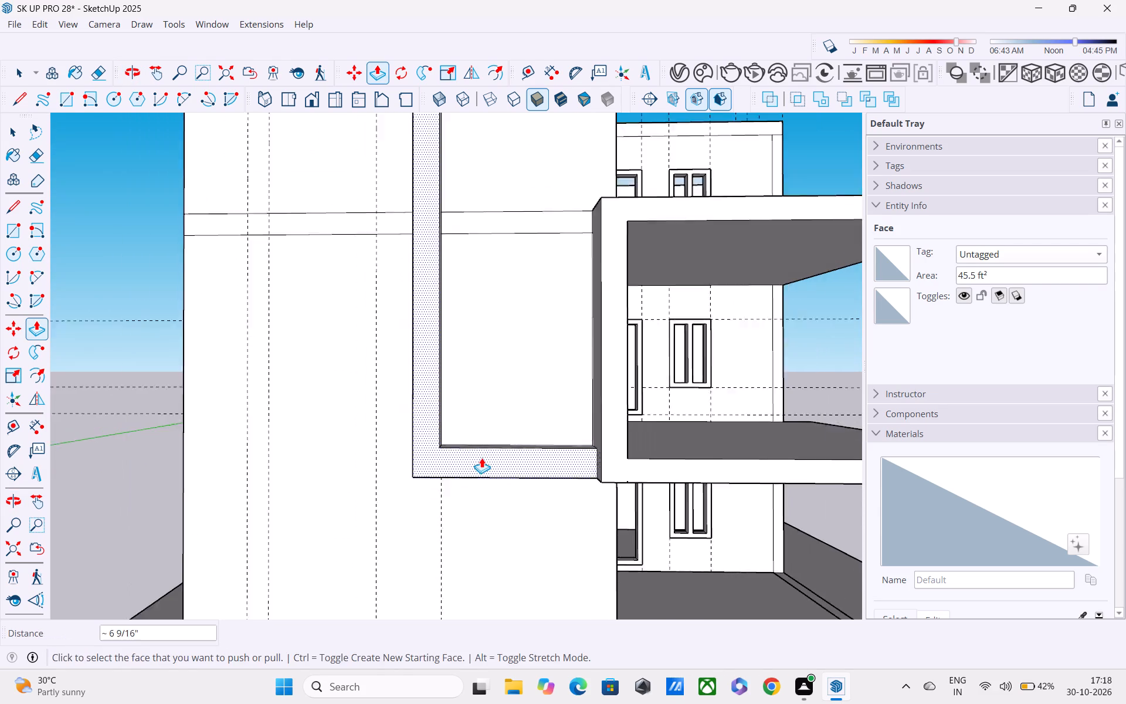
scroll(481, 458, "down", 2)
middle_click_drag(479, 472, 600, 490)
scroll(600, 490, "down", 4)
middle_click_drag(600, 490, 598, 479)
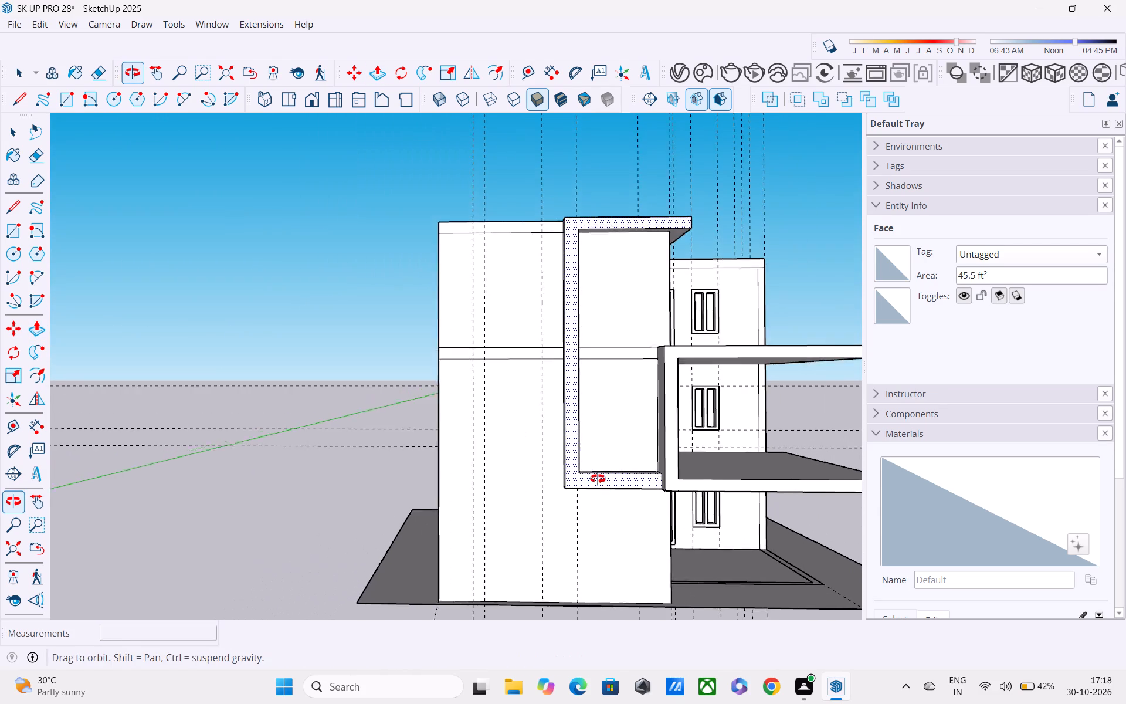
middle_click_drag(598, 479, 596, 474)
scroll(573, 468, "up", 1)
middle_click_drag(572, 468, 591, 461)
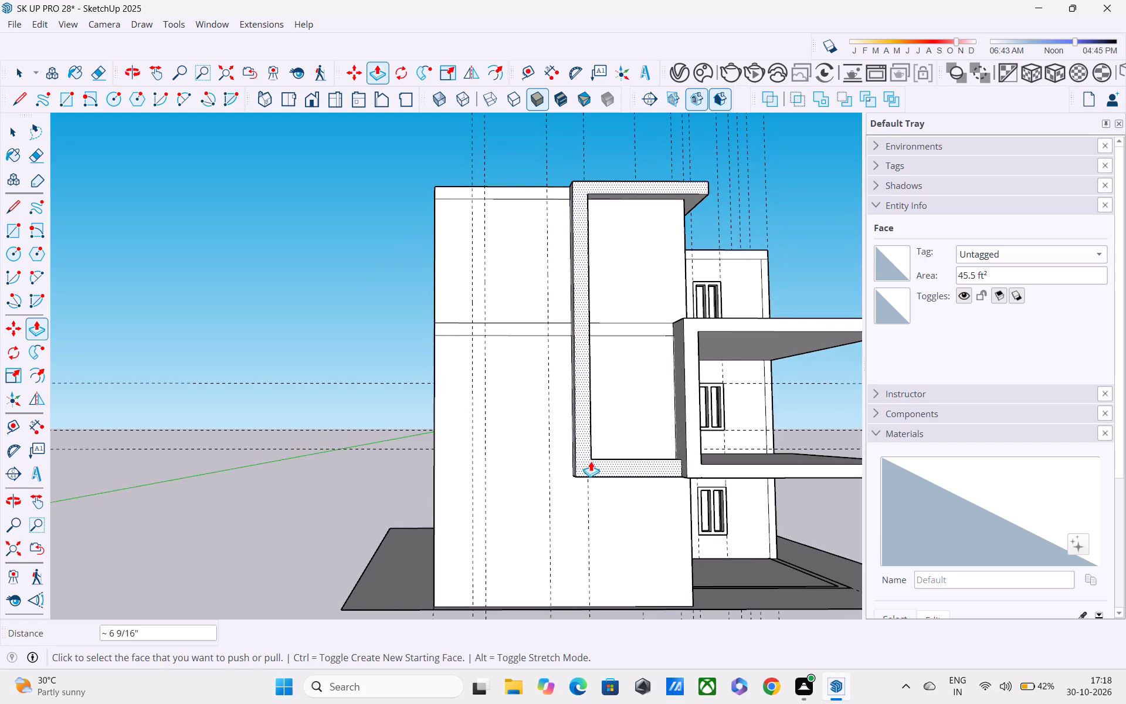
scroll(591, 460, "down", 3)
middle_click_drag(591, 461, 642, 485)
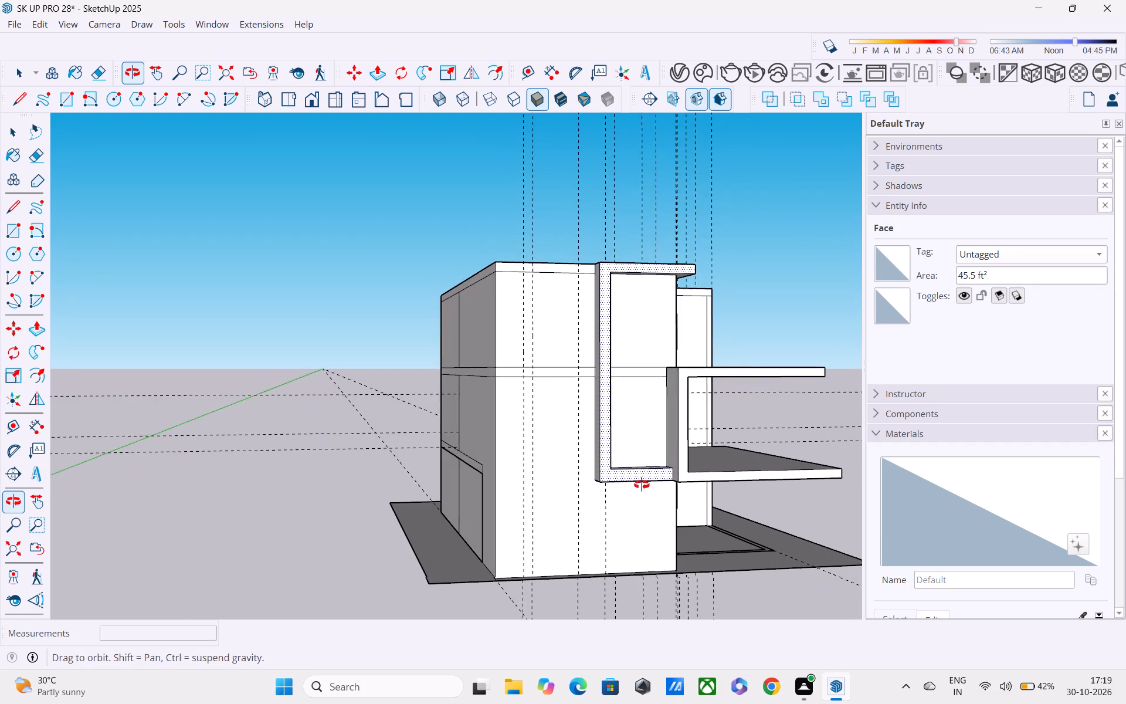
middle_click_drag(642, 485, 647, 486)
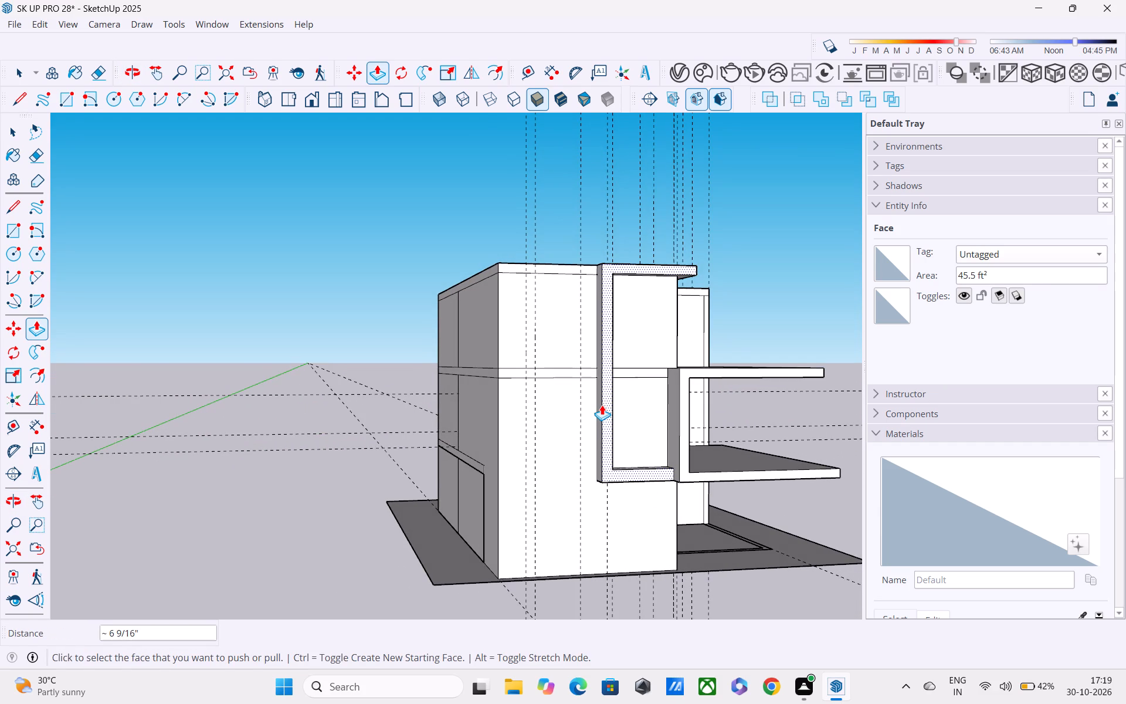
Draw a vertical 1' line across the front wall's floor band, along the dashed guide beside the wall frame.
key("l")
scroll(587, 373, "up", 2)
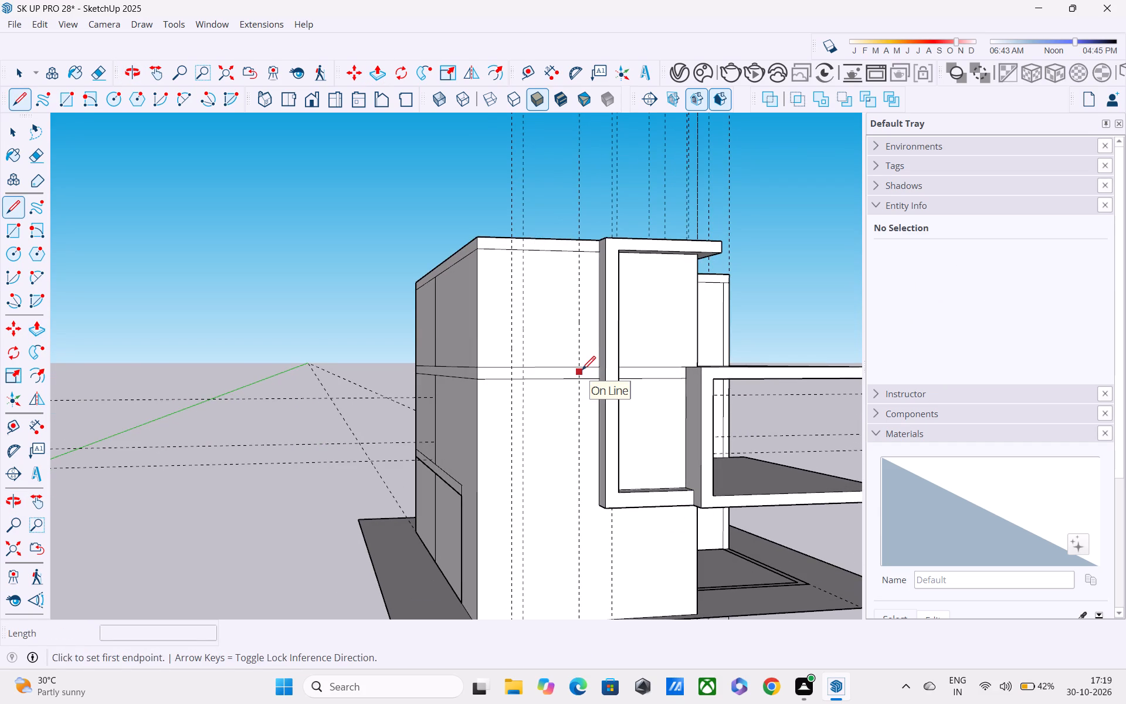
scroll(525, 371, "up", 3)
left_click(524, 370)
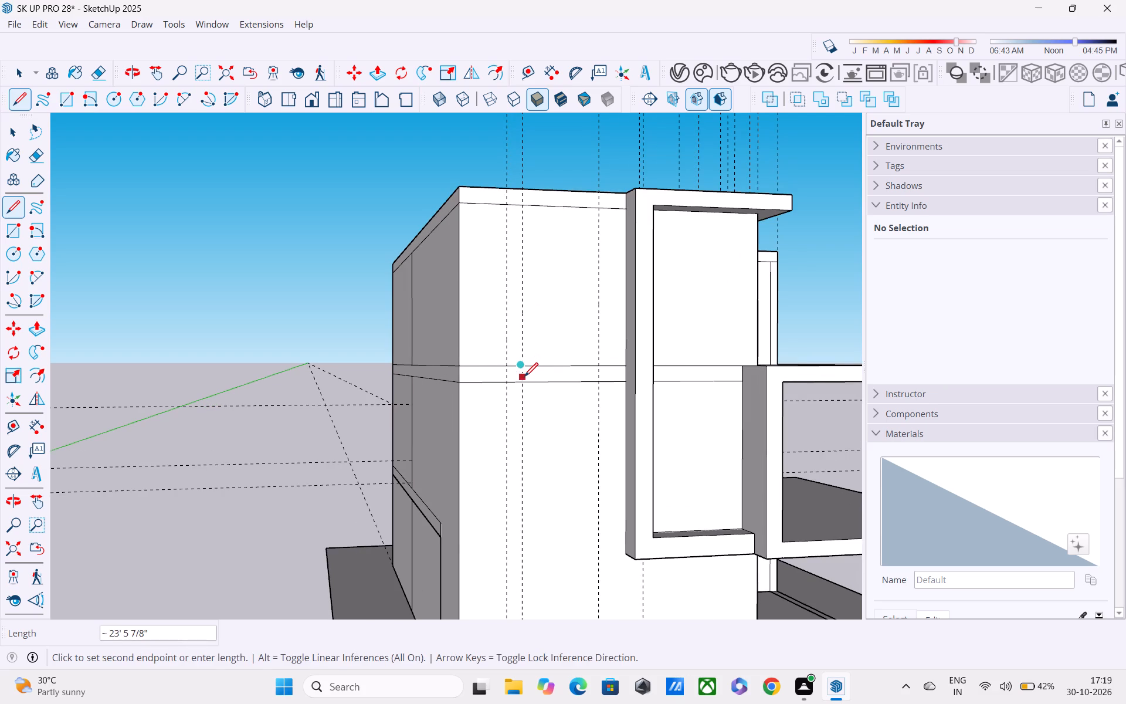
left_click(524, 379)
key("Escape")
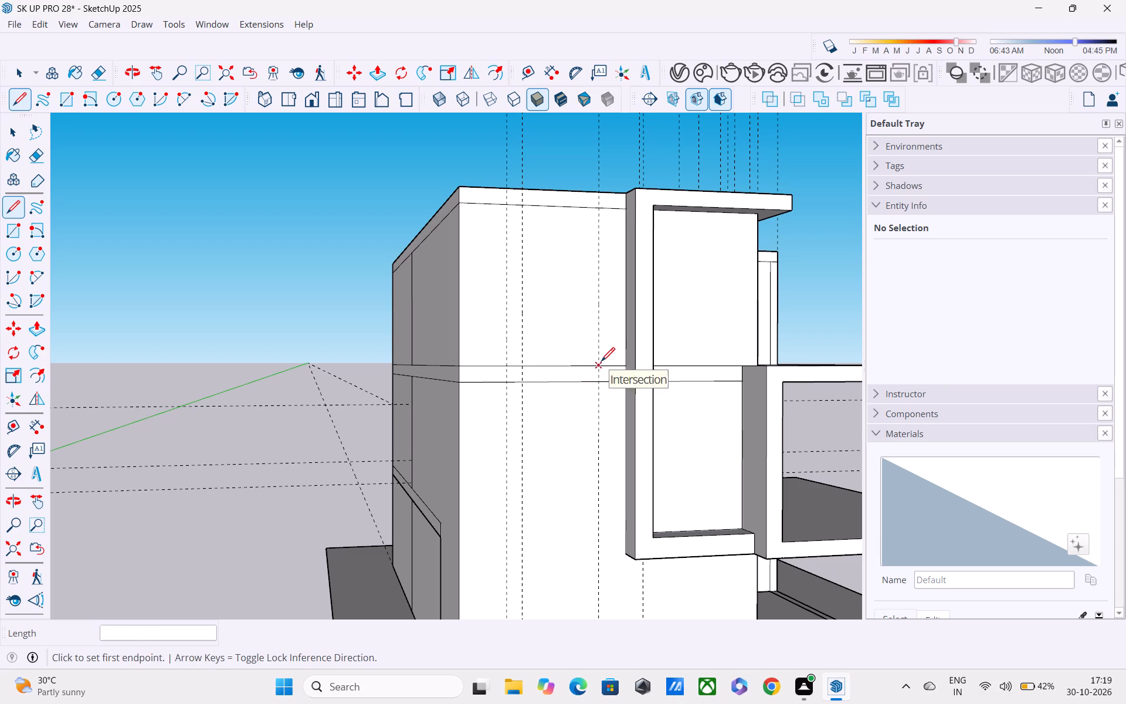
scroll(598, 361, "up", 3)
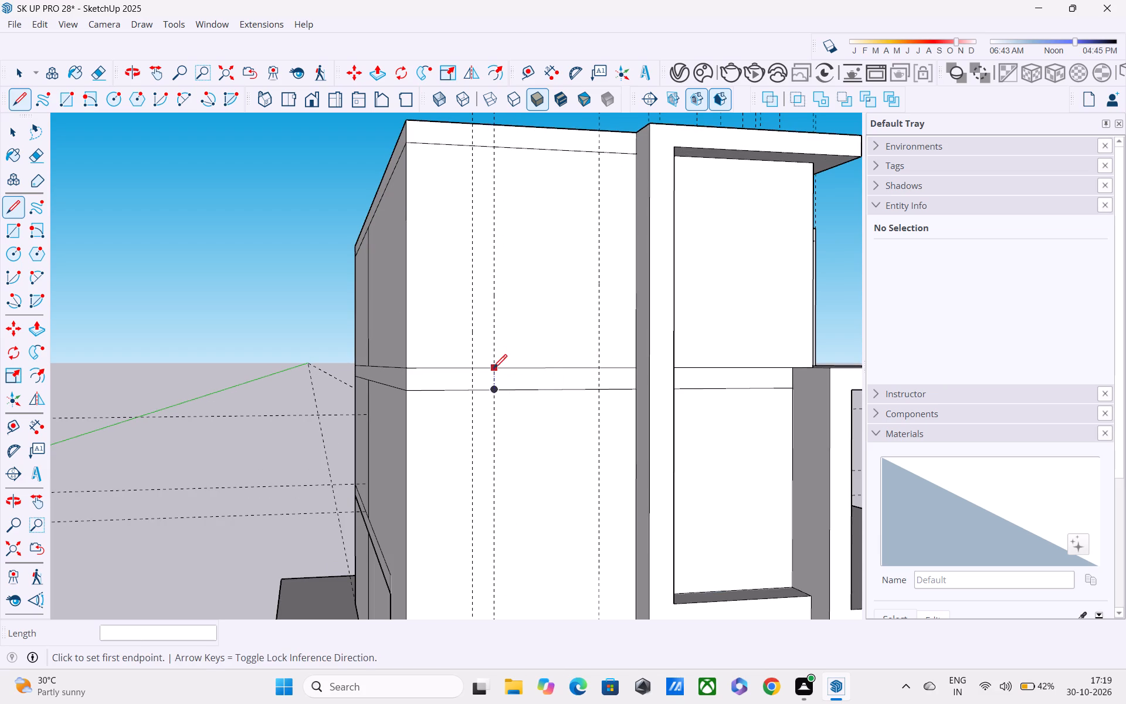
left_click(493, 368)
left_click(490, 391)
key("space")
Push/Pull the floor band section between the new vertical line and the wall frame outward 1' 6".
key("p")
left_click(517, 378)
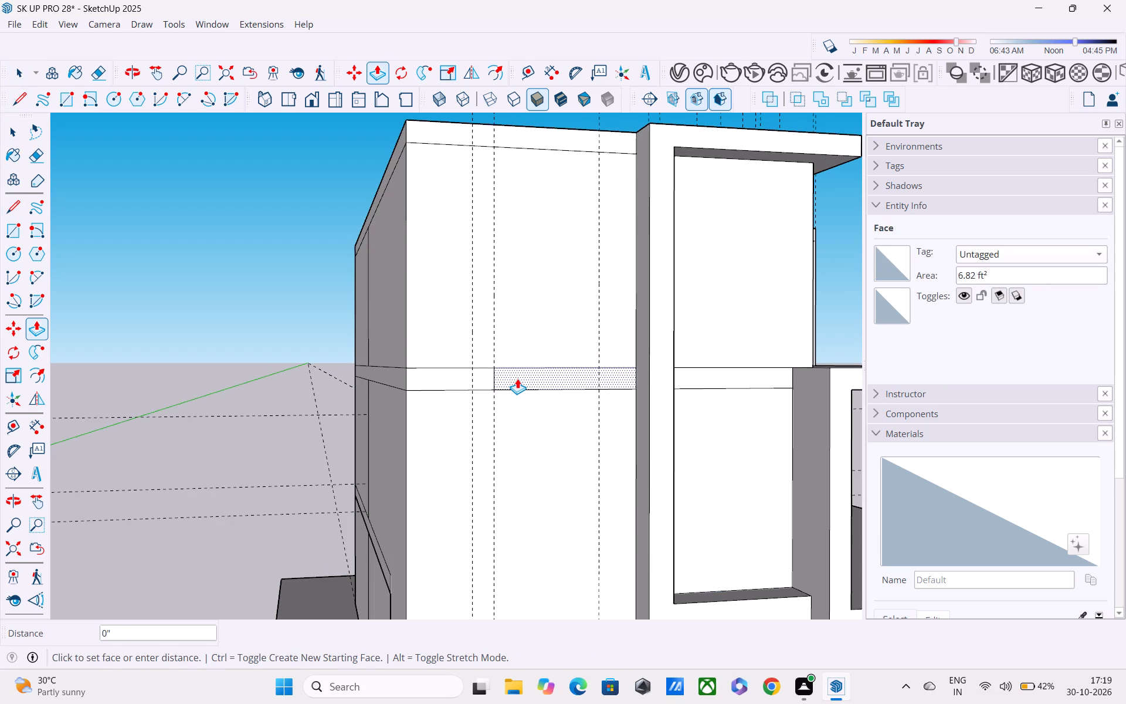
left_click(650, 346)
Push/Pull the free end face of the projecting floor band sideways 1' to the outer dashed guide.
middle_click_drag(551, 404, 524, 334)
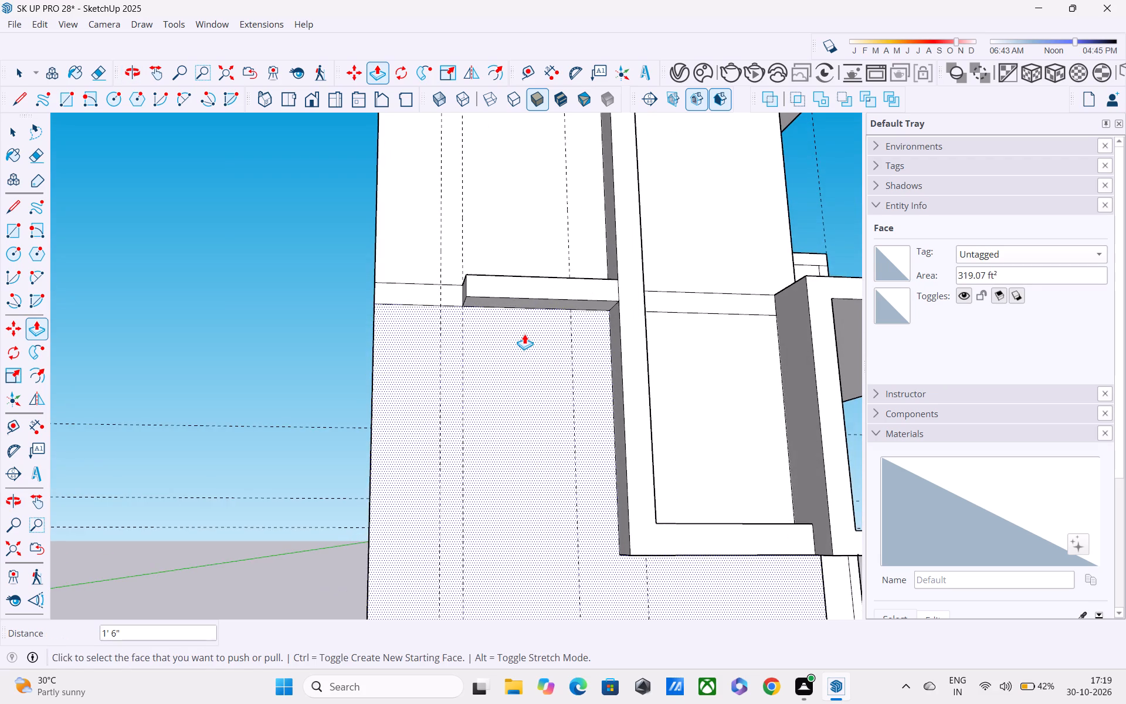
scroll(524, 333, "down", 3)
middle_click_drag(524, 333, 568, 321, "shift")
scroll(568, 319, "up", 2)
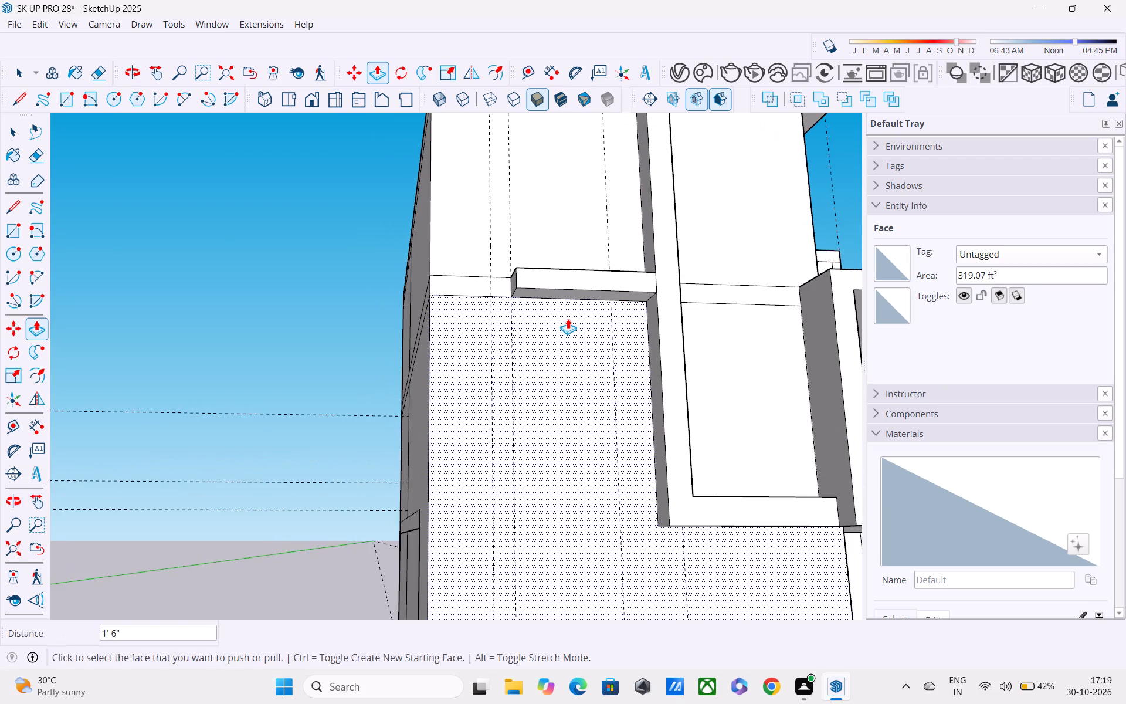
middle_click_drag(568, 319, 627, 319)
middle_click_drag(627, 319, 602, 302)
scroll(589, 290, "up", 2)
middle_click_drag(588, 290, 615, 269)
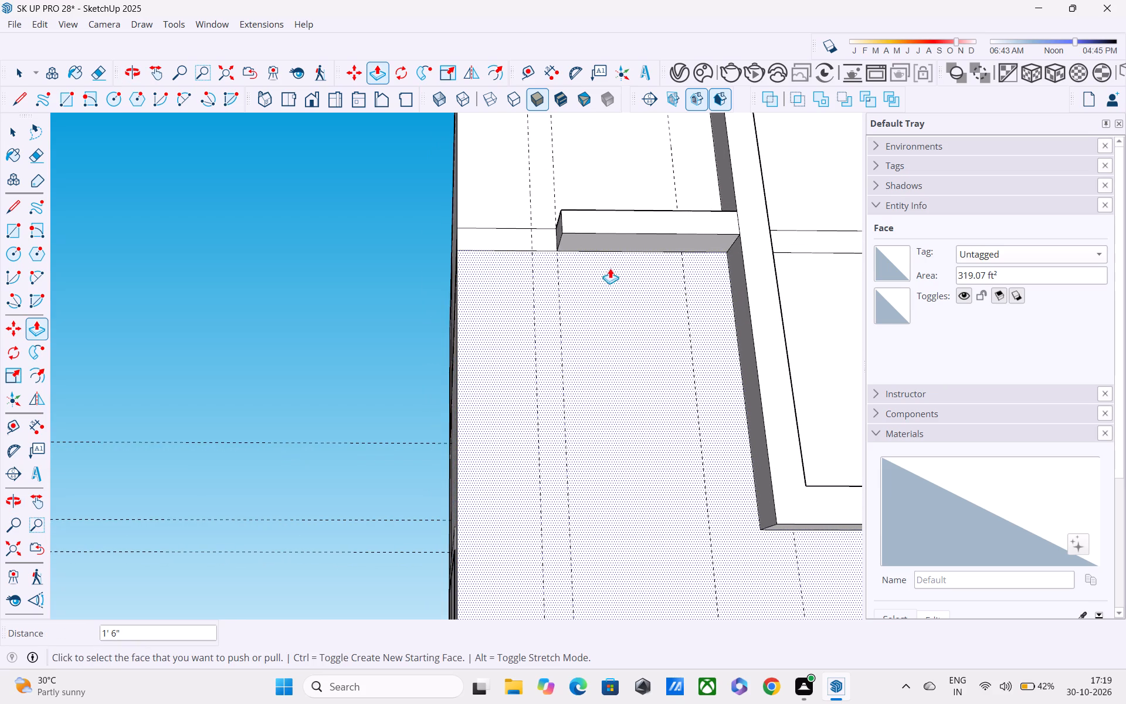
middle_click_drag(564, 242, 629, 293)
left_click(625, 286)
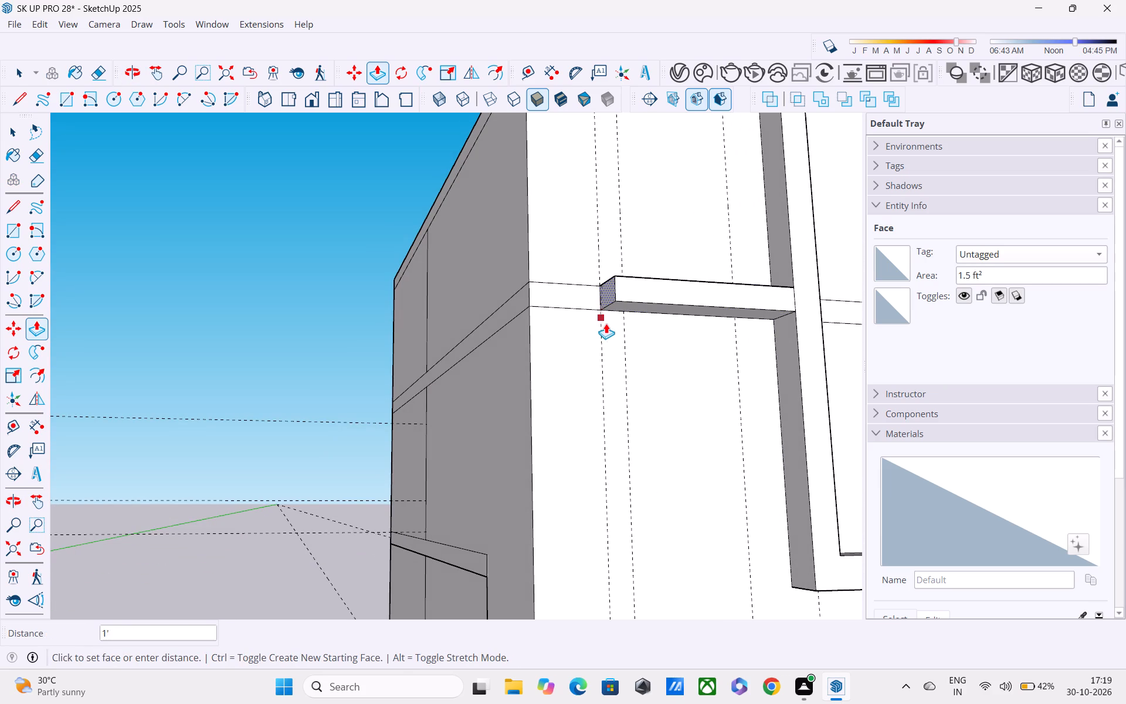
left_click(598, 339)
Draw a 1' 6" line across the underside of the projecting band at the inner dashed guide.
middle_click_drag(612, 340, 584, 292)
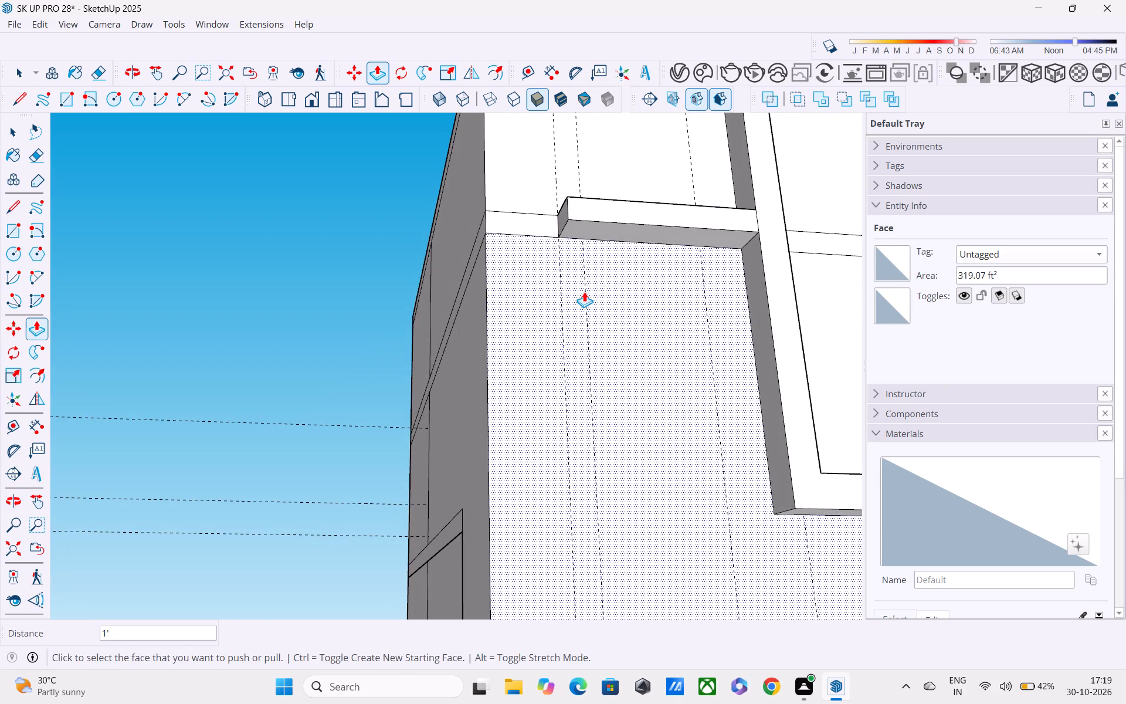
key("l")
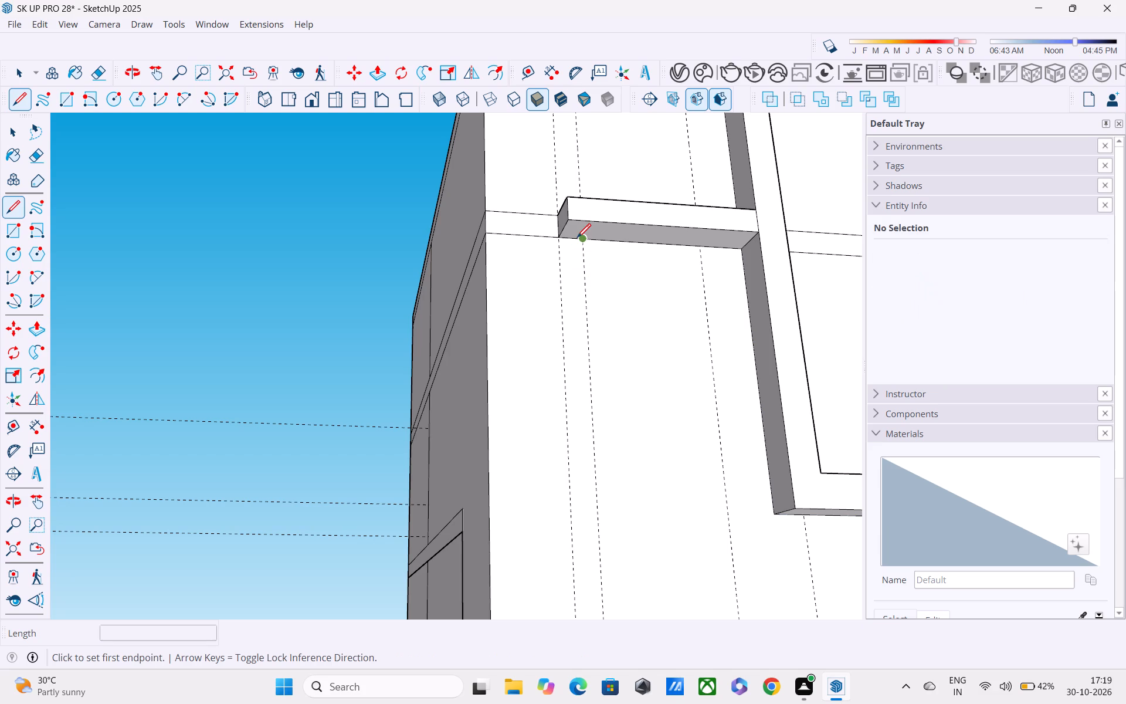
left_click(579, 241)
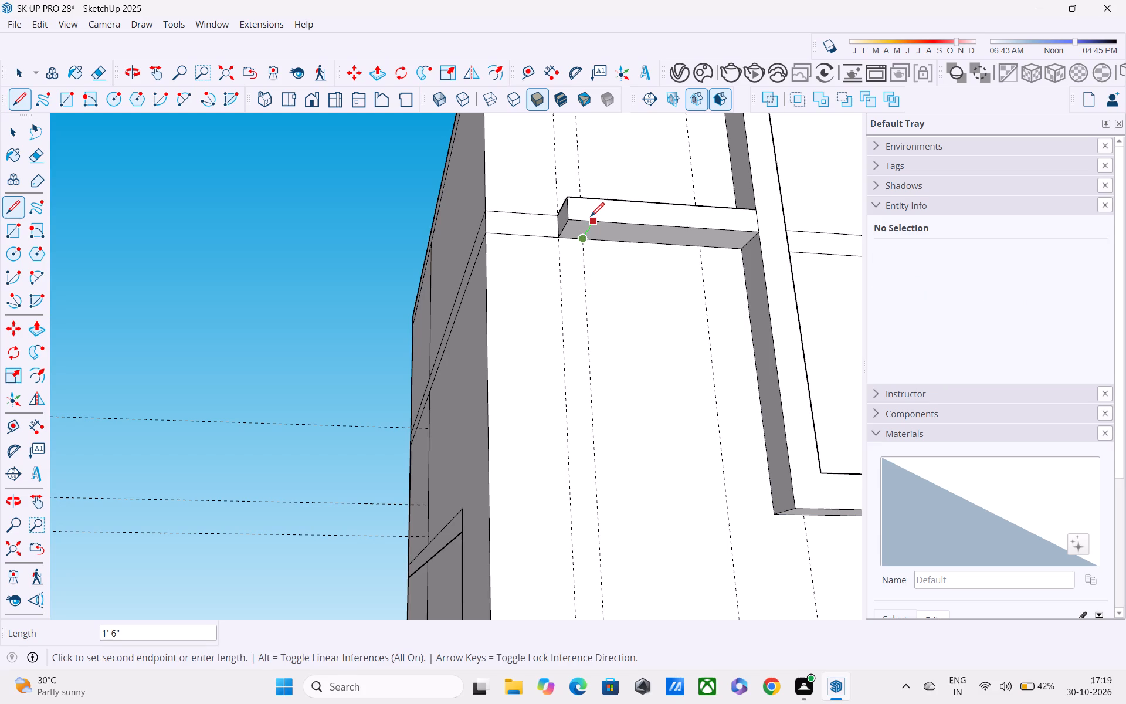
left_click(591, 218)
Push/Pull the end section of the band's underside down about 12' 4 5/8" to form a vertical bar.
key("p")
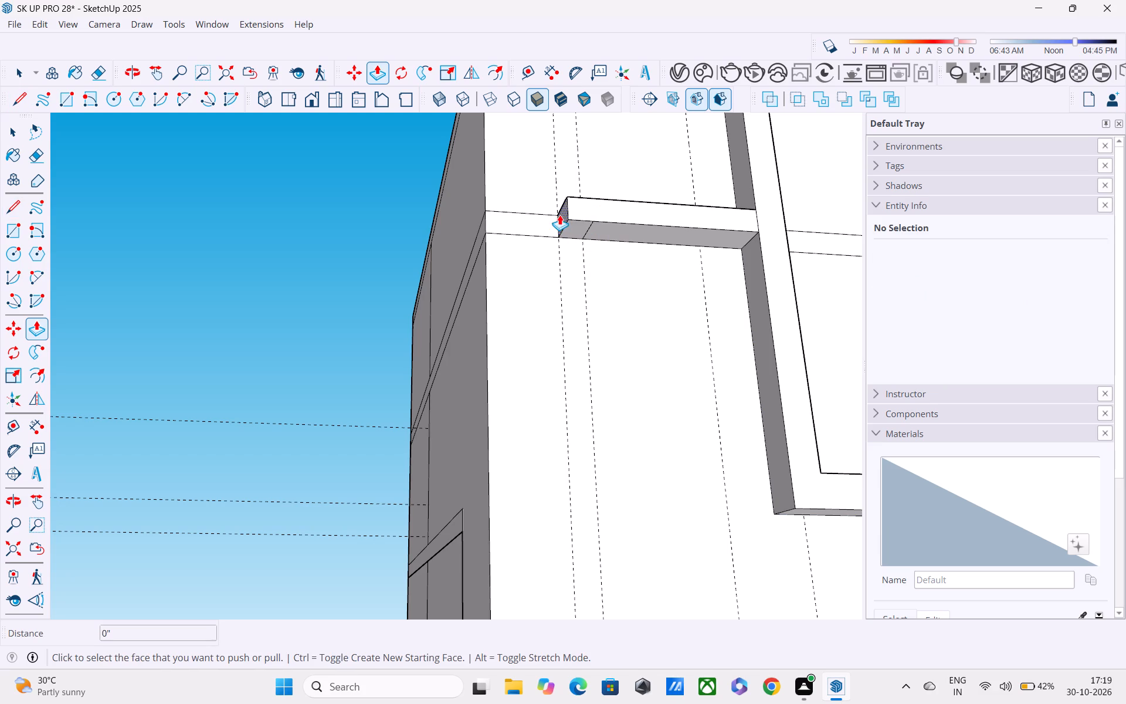
left_click(574, 234)
scroll(572, 349, "down", 3)
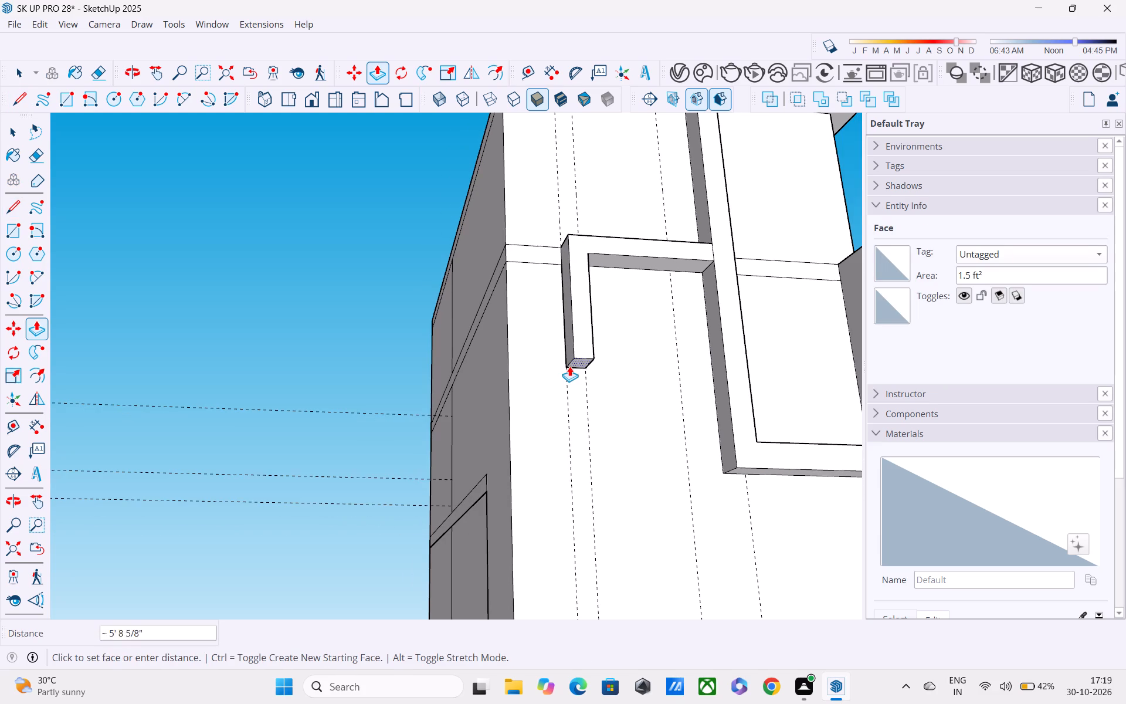
middle_click_drag(568, 363, 542, 266, "shift")
scroll(542, 266, "down", 4)
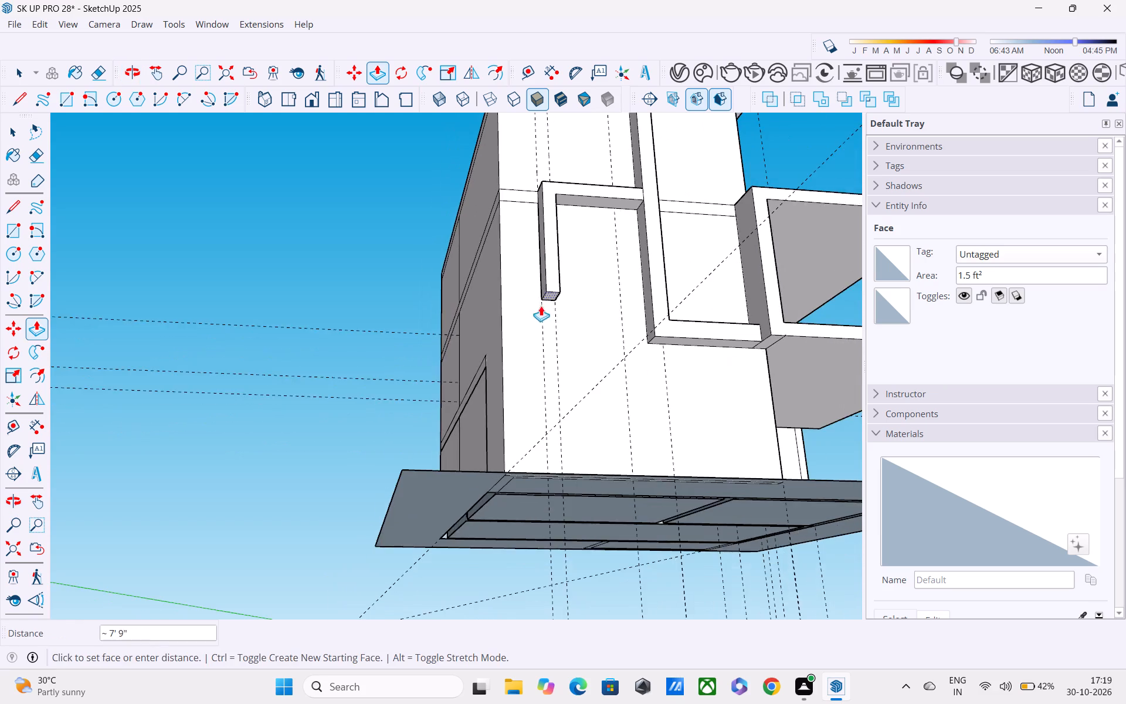
middle_click_drag(539, 314, 511, 242)
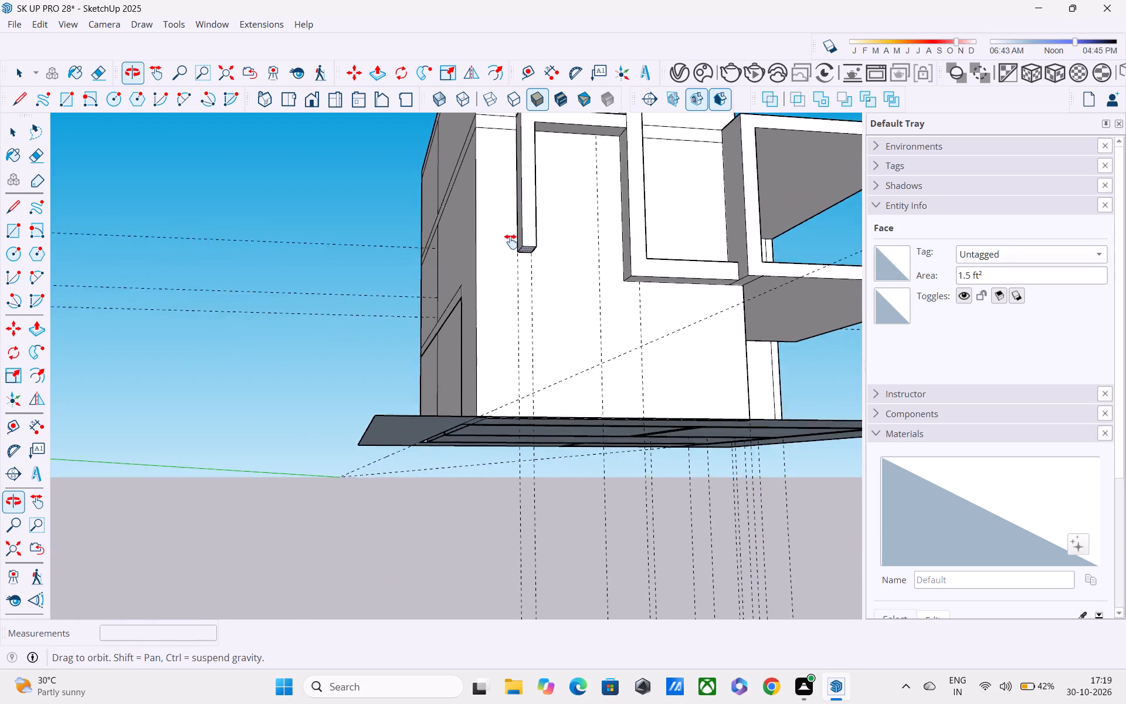
middle_click_drag(511, 242, 509, 235)
scroll(520, 278, "up", 1)
middle_click_drag(520, 279, 513, 231)
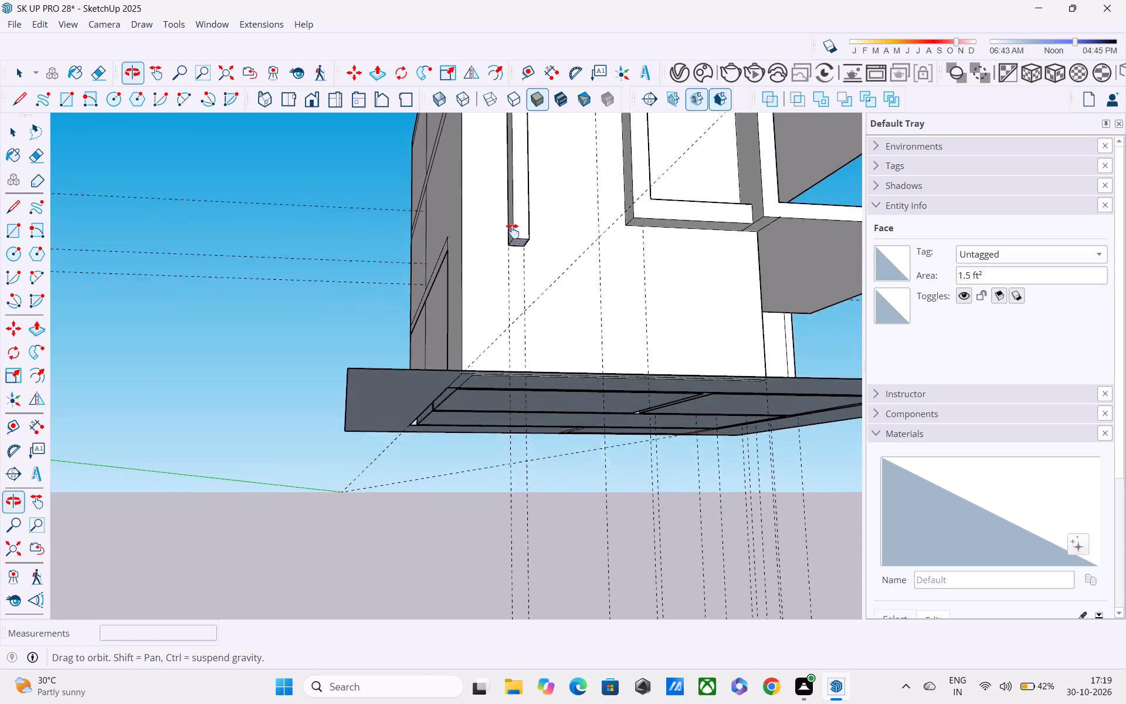
middle_click_drag(513, 231, 510, 216)
middle_click_drag(510, 216, 500, 313)
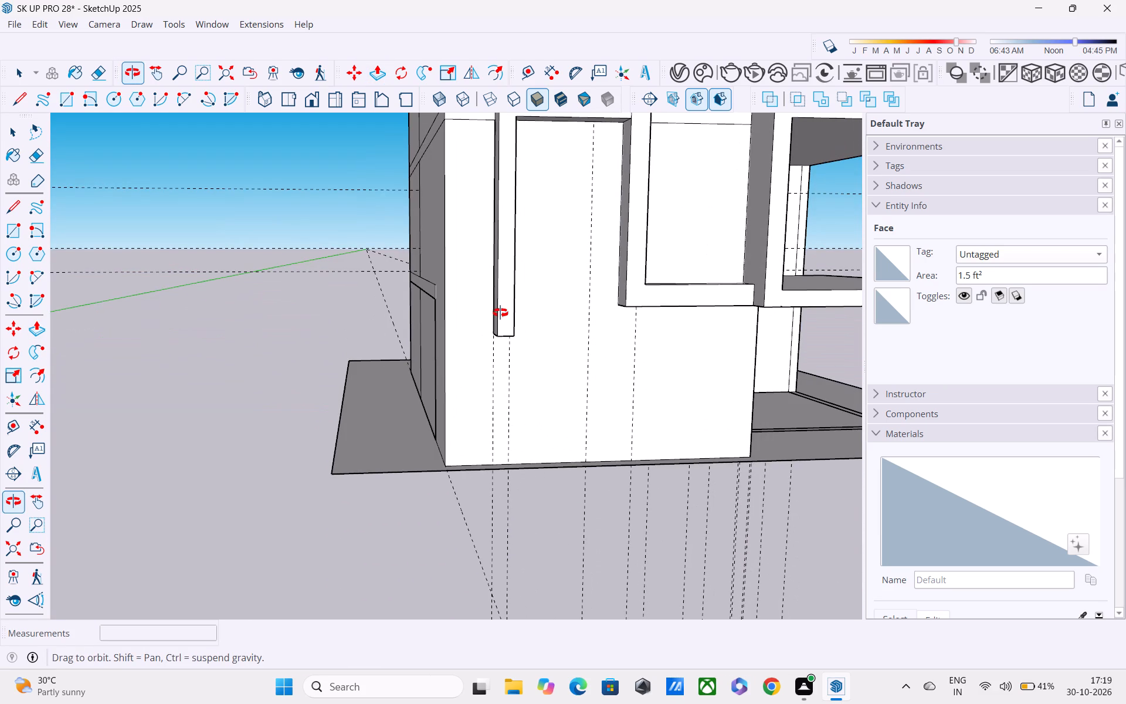
middle_click_drag(500, 313, 500, 314)
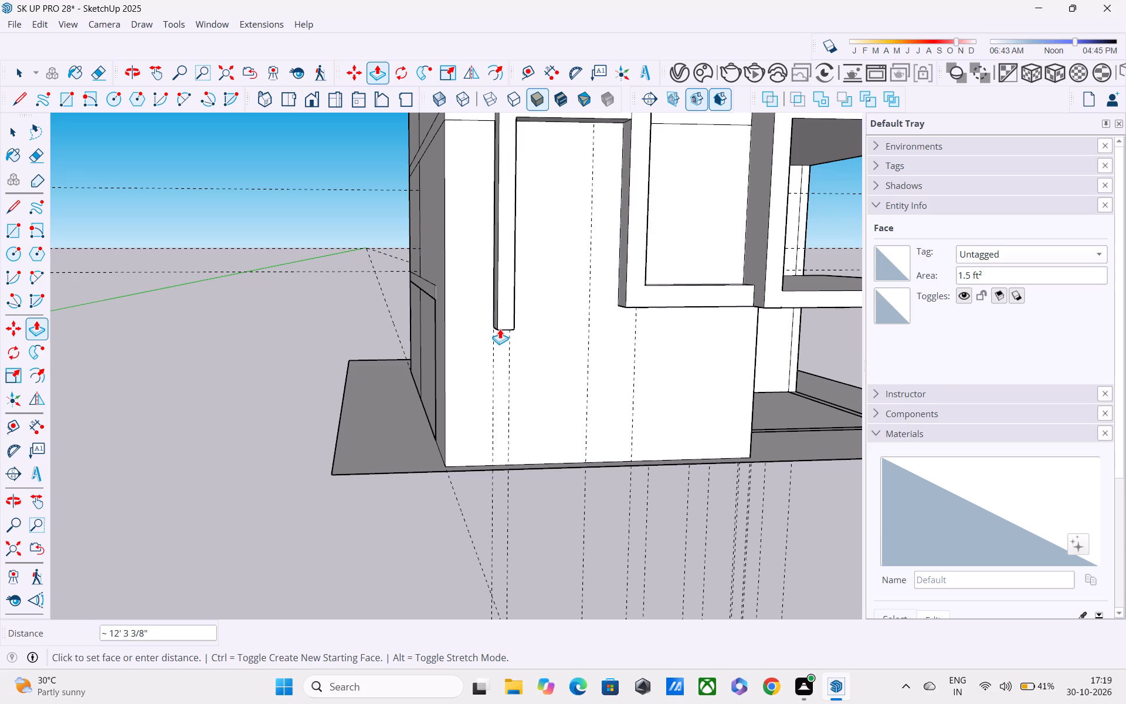
middle_click_drag(500, 330, 479, 277)
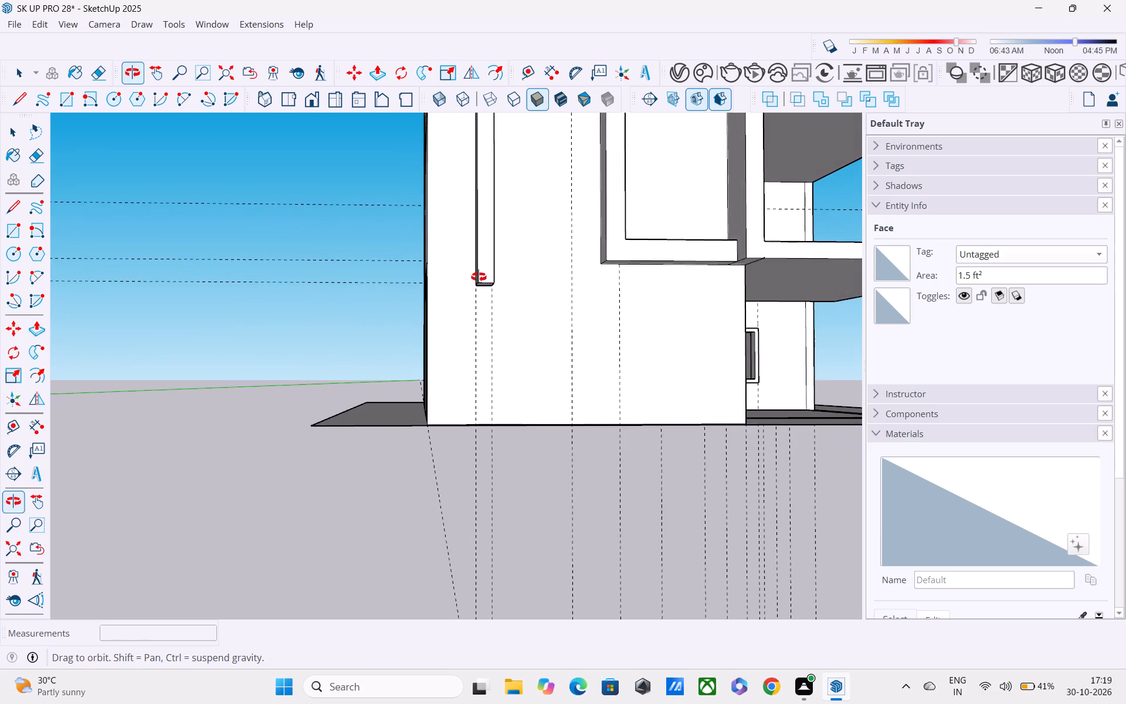
middle_click_drag(479, 277, 466, 260)
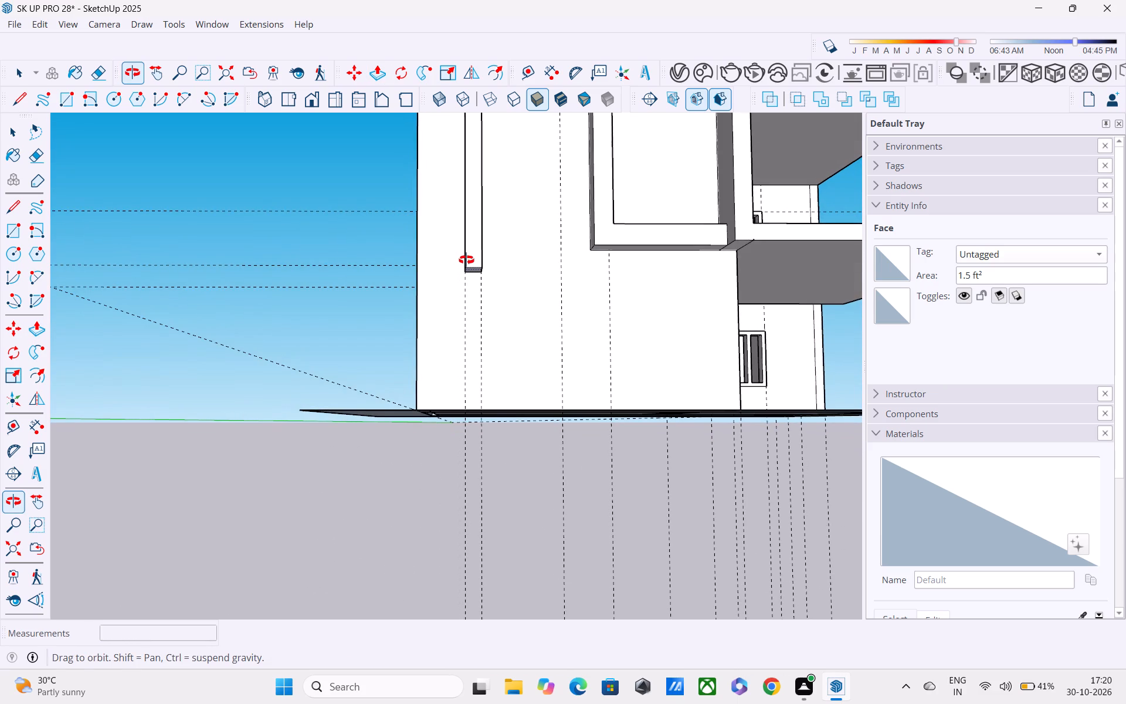
middle_click_drag(466, 260, 472, 264)
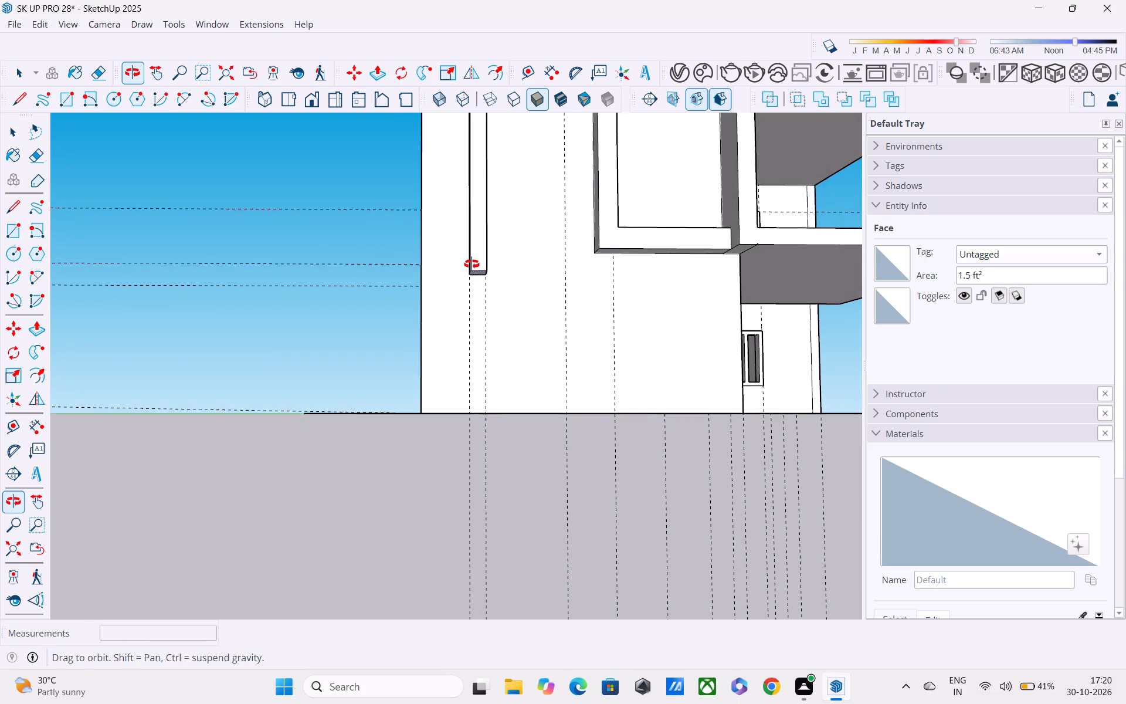
middle_click_drag(472, 264, 472, 262)
left_click(471, 262)
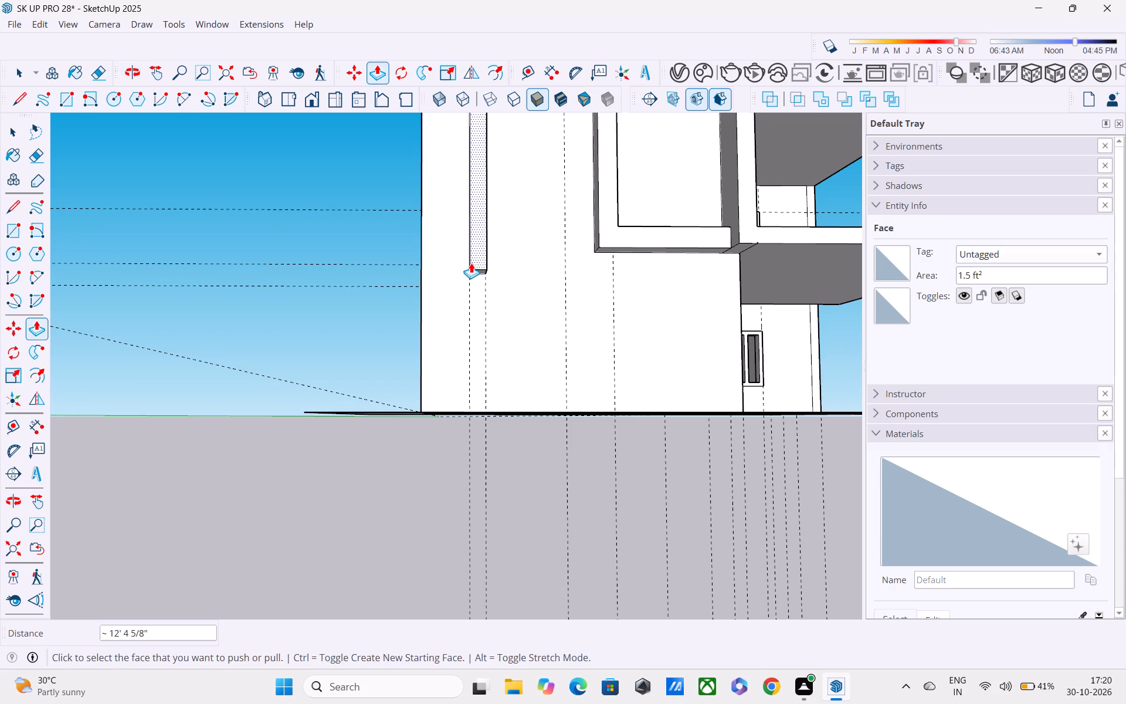
Push/Pull the vertical bar's bottom face about 4 9/16" farther down.
scroll(472, 272, "up", 7)
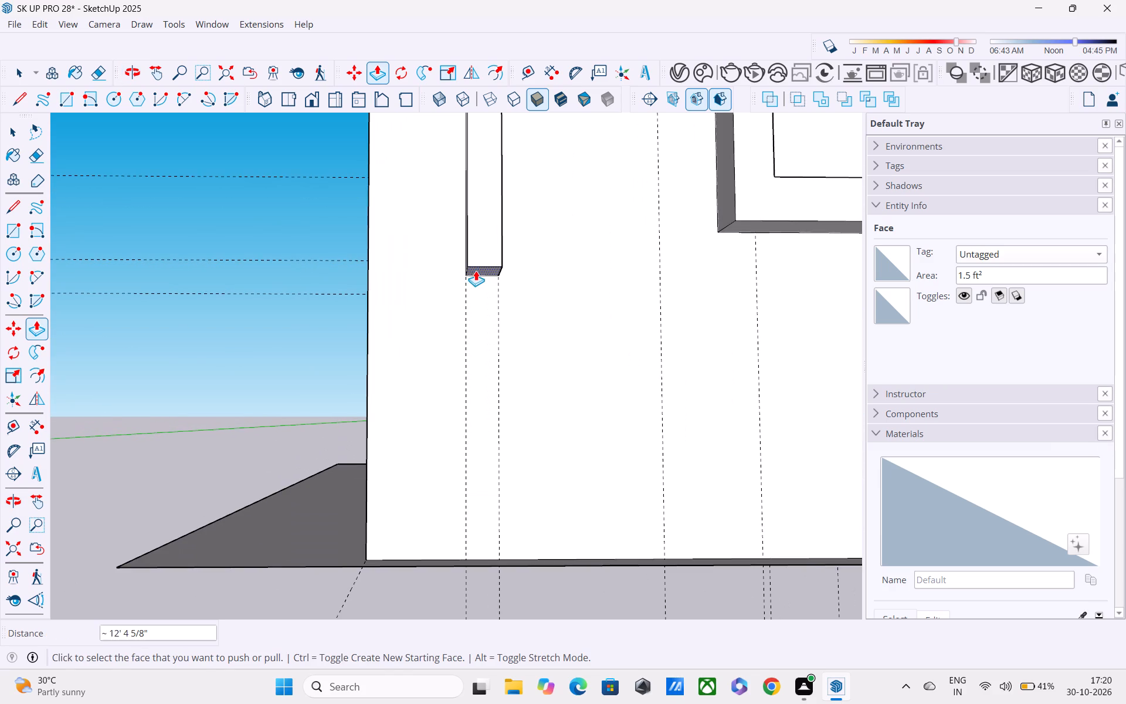
left_click_drag(477, 268, 480, 281)
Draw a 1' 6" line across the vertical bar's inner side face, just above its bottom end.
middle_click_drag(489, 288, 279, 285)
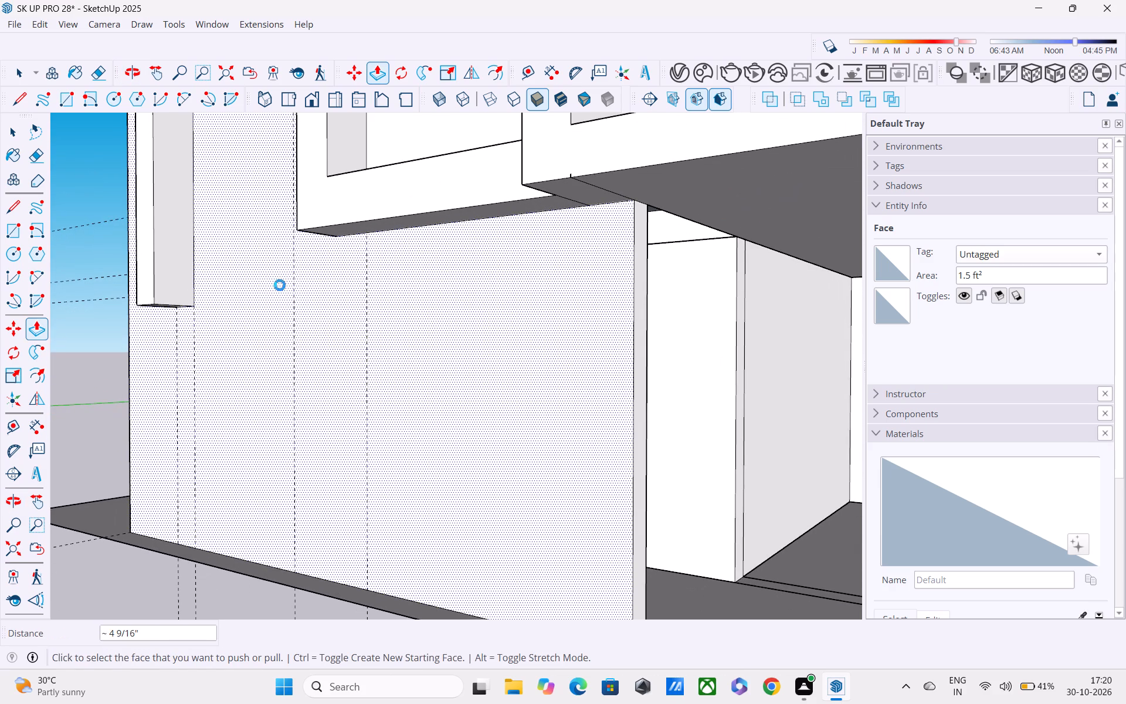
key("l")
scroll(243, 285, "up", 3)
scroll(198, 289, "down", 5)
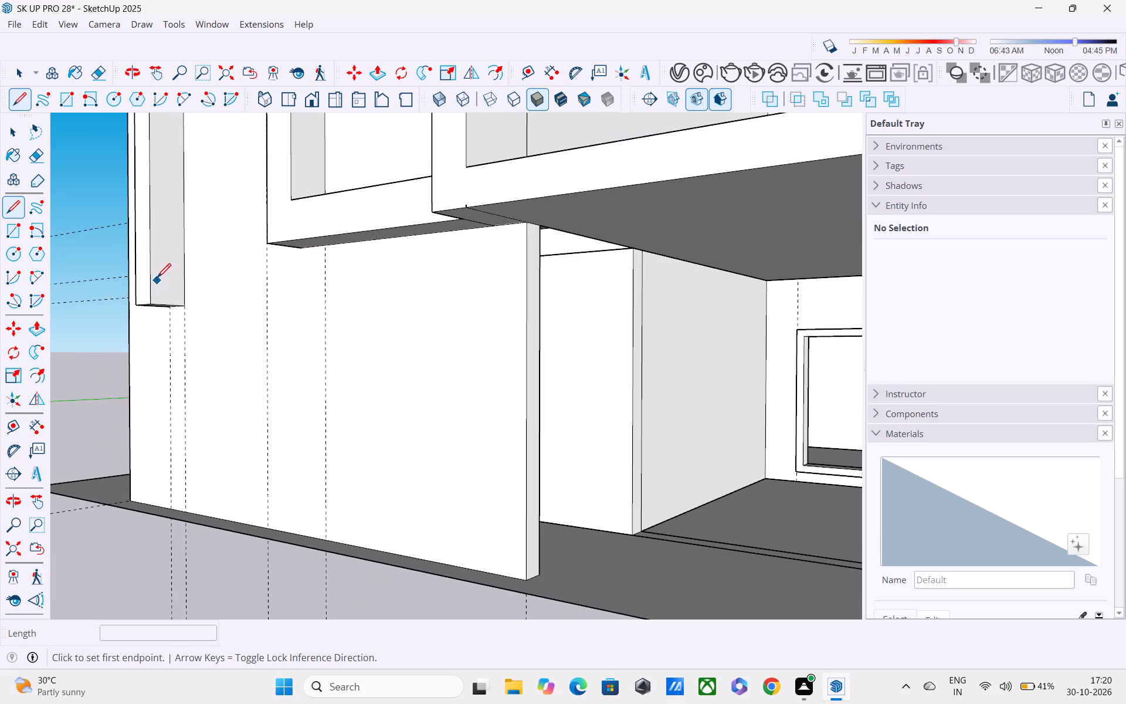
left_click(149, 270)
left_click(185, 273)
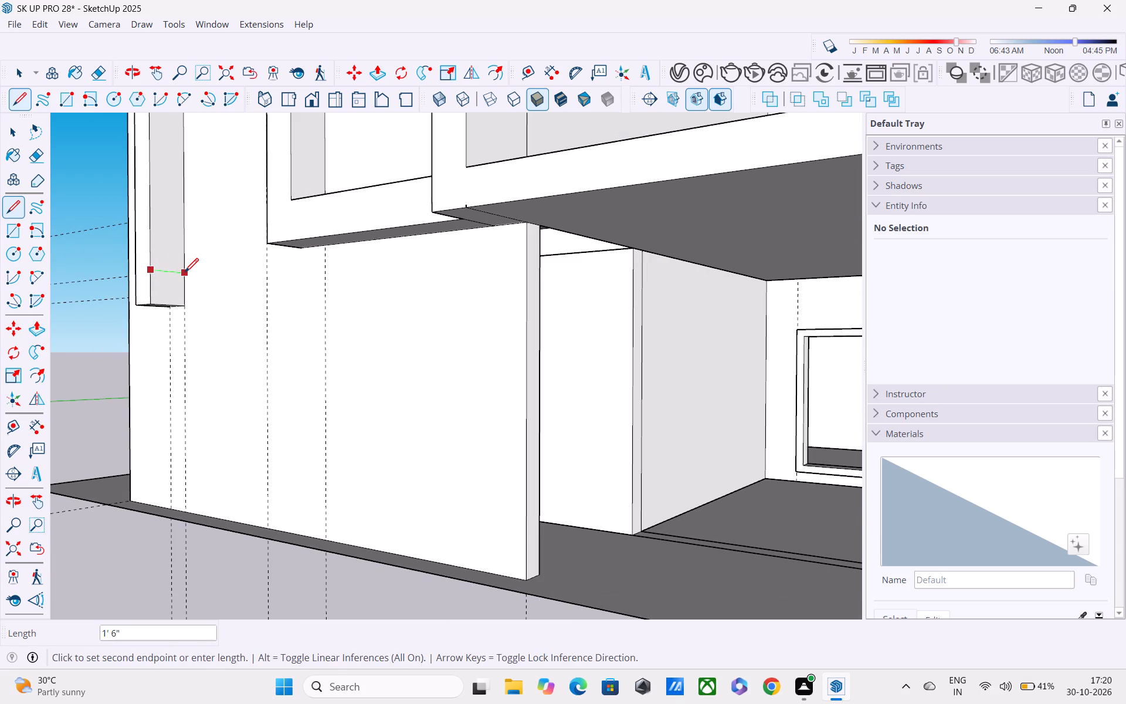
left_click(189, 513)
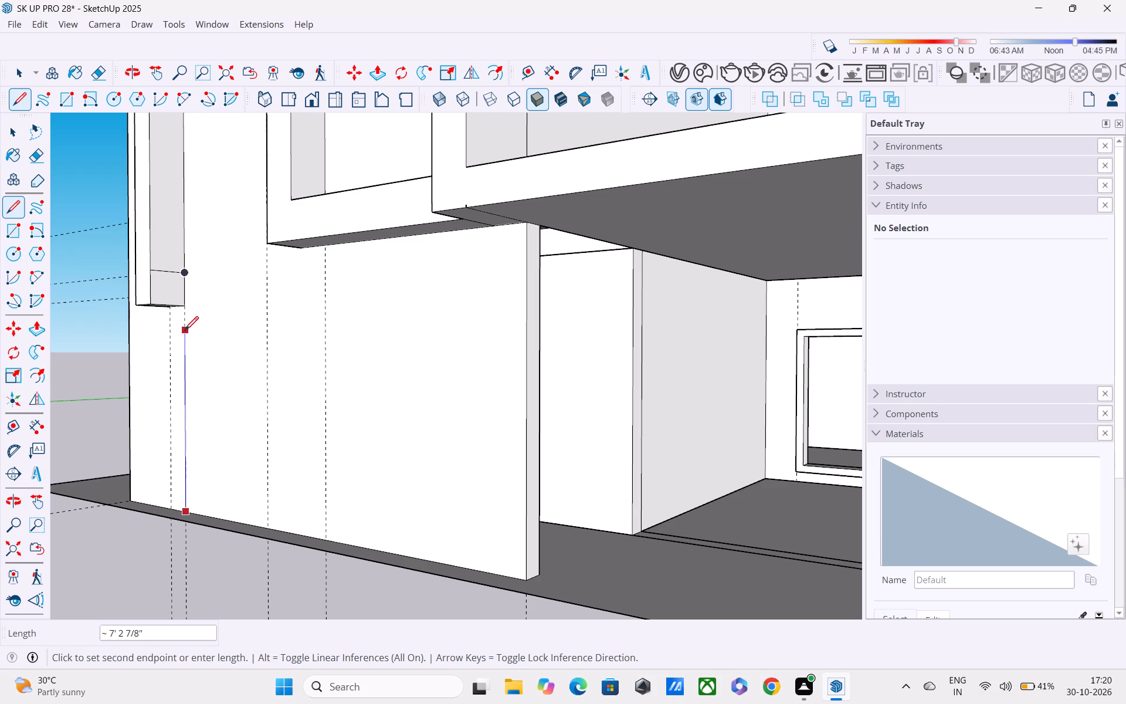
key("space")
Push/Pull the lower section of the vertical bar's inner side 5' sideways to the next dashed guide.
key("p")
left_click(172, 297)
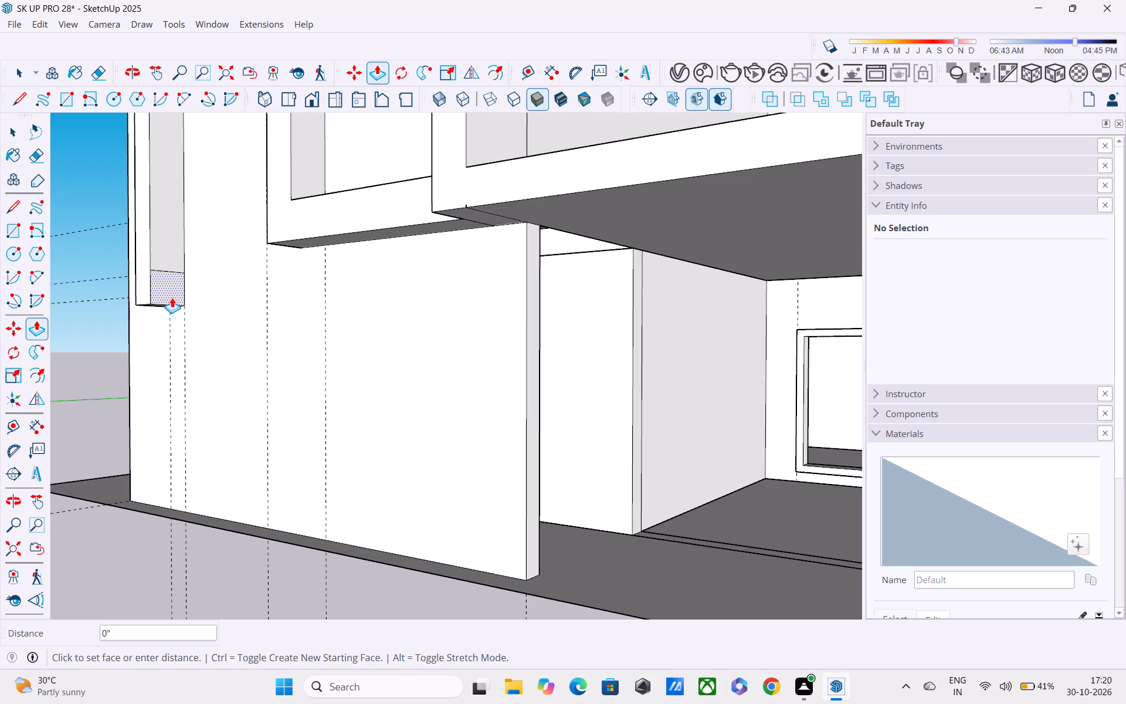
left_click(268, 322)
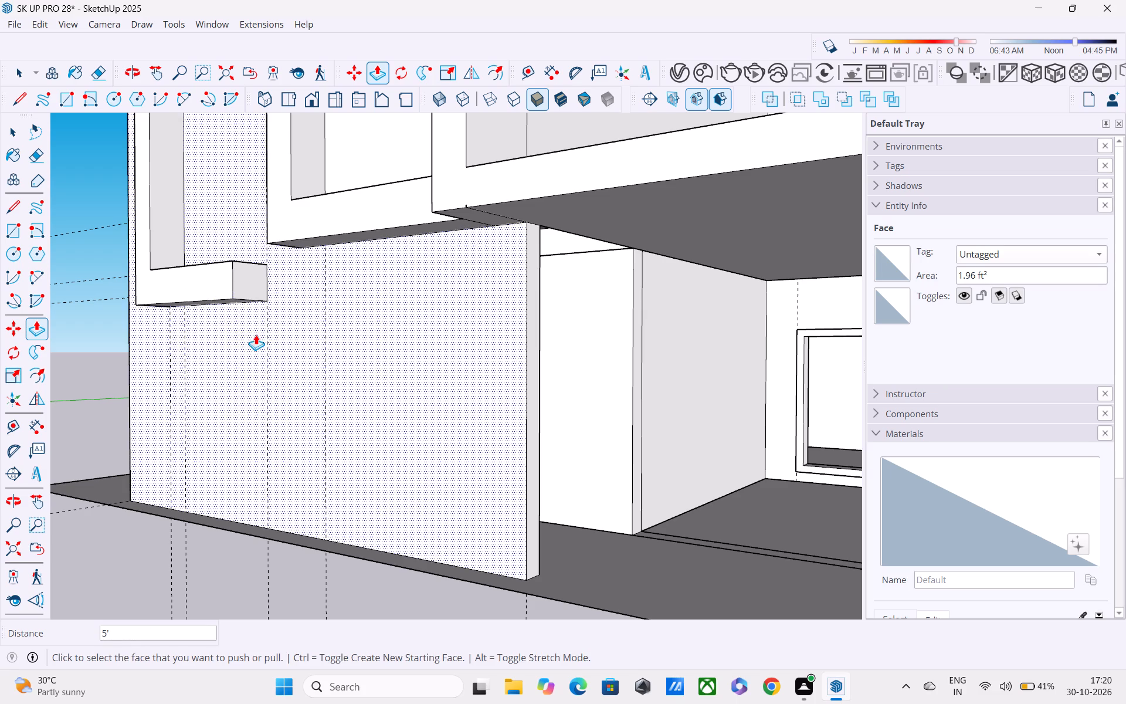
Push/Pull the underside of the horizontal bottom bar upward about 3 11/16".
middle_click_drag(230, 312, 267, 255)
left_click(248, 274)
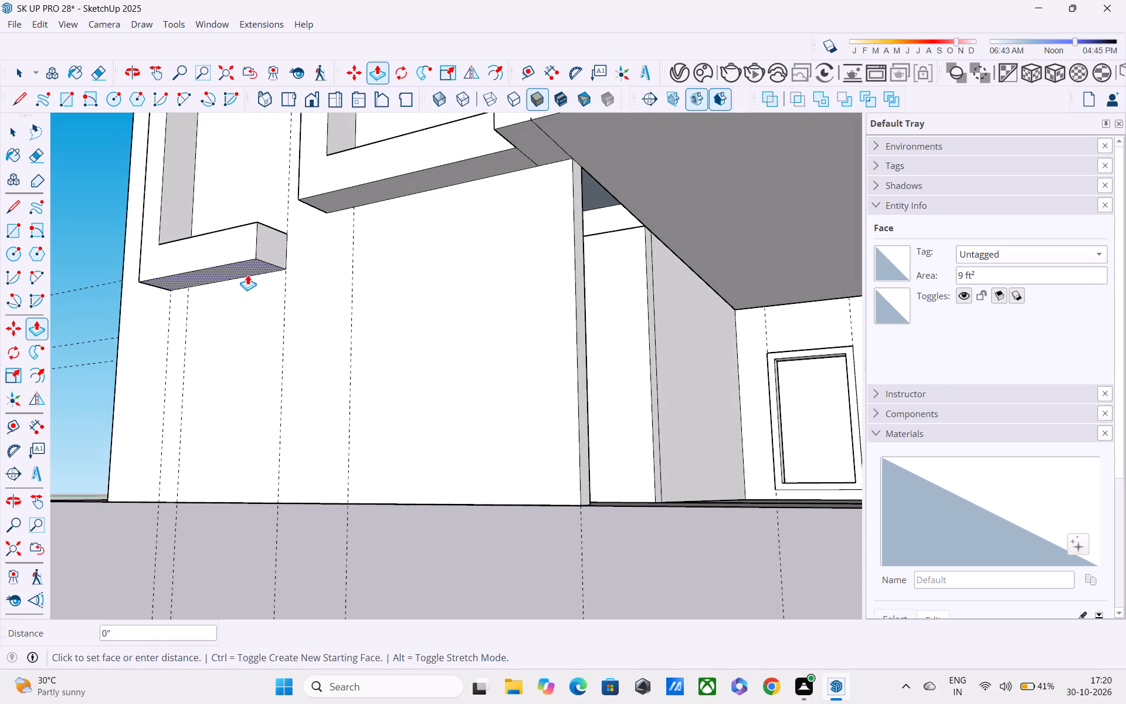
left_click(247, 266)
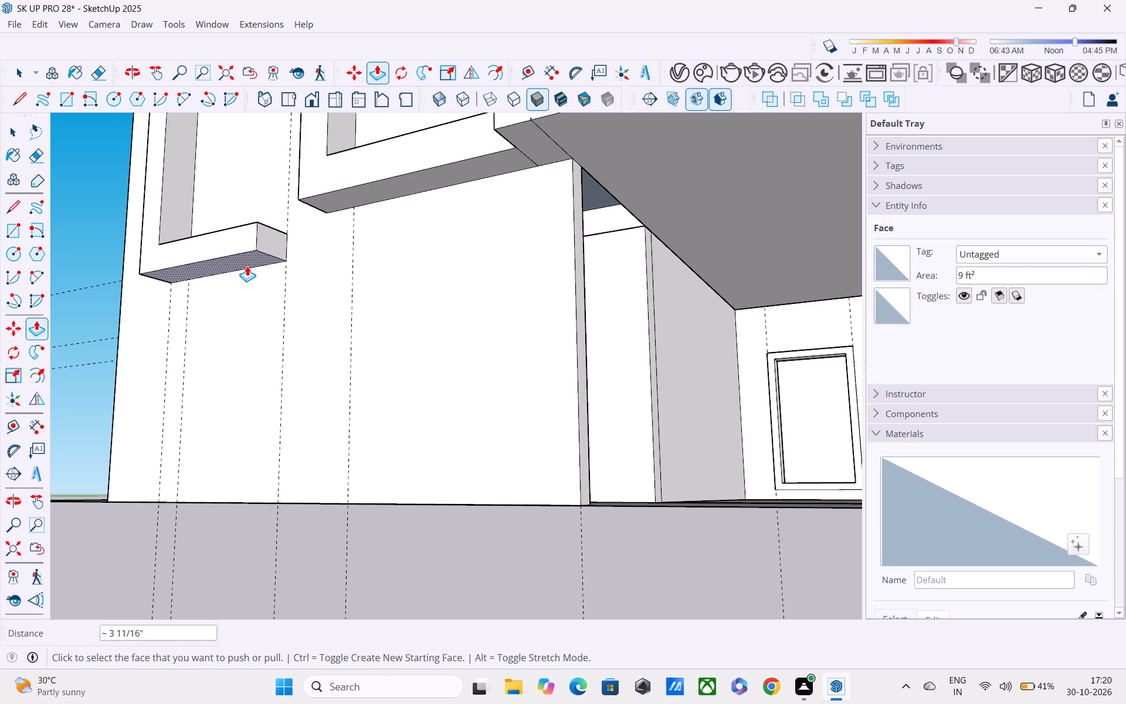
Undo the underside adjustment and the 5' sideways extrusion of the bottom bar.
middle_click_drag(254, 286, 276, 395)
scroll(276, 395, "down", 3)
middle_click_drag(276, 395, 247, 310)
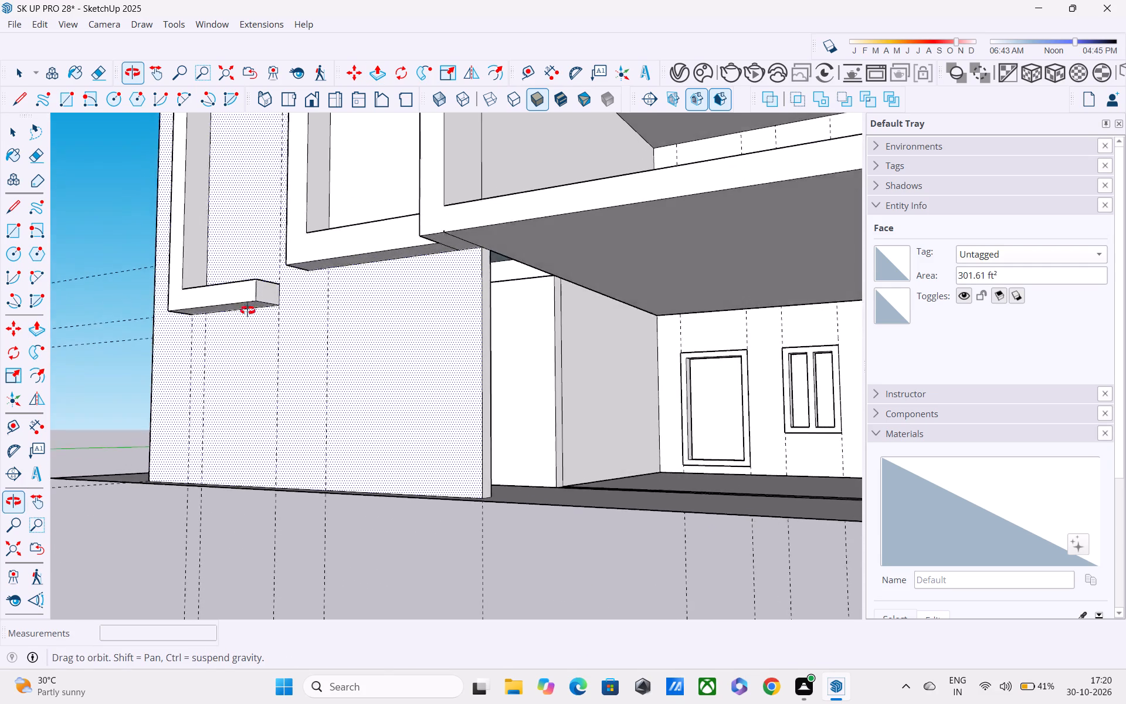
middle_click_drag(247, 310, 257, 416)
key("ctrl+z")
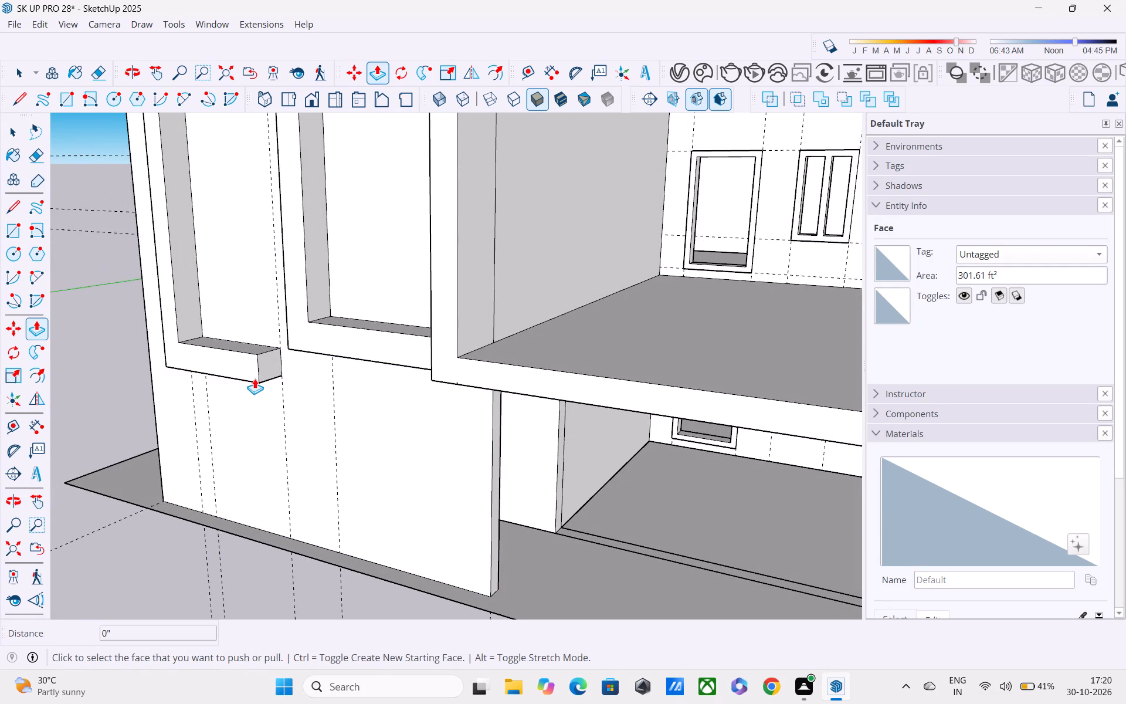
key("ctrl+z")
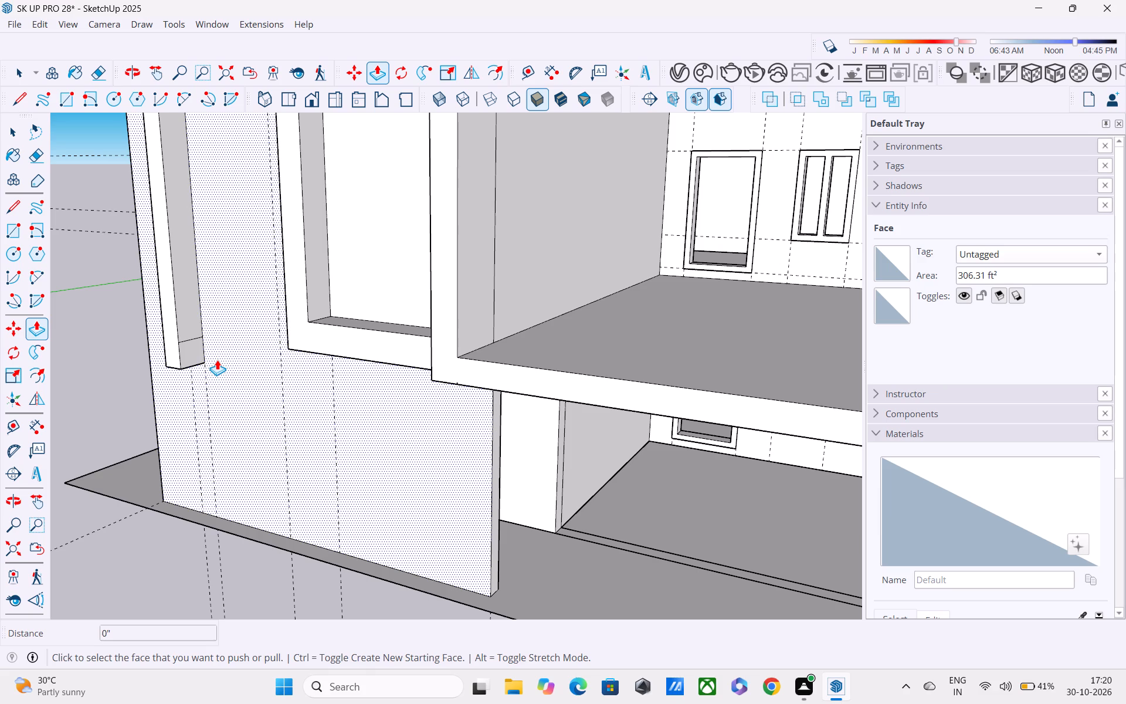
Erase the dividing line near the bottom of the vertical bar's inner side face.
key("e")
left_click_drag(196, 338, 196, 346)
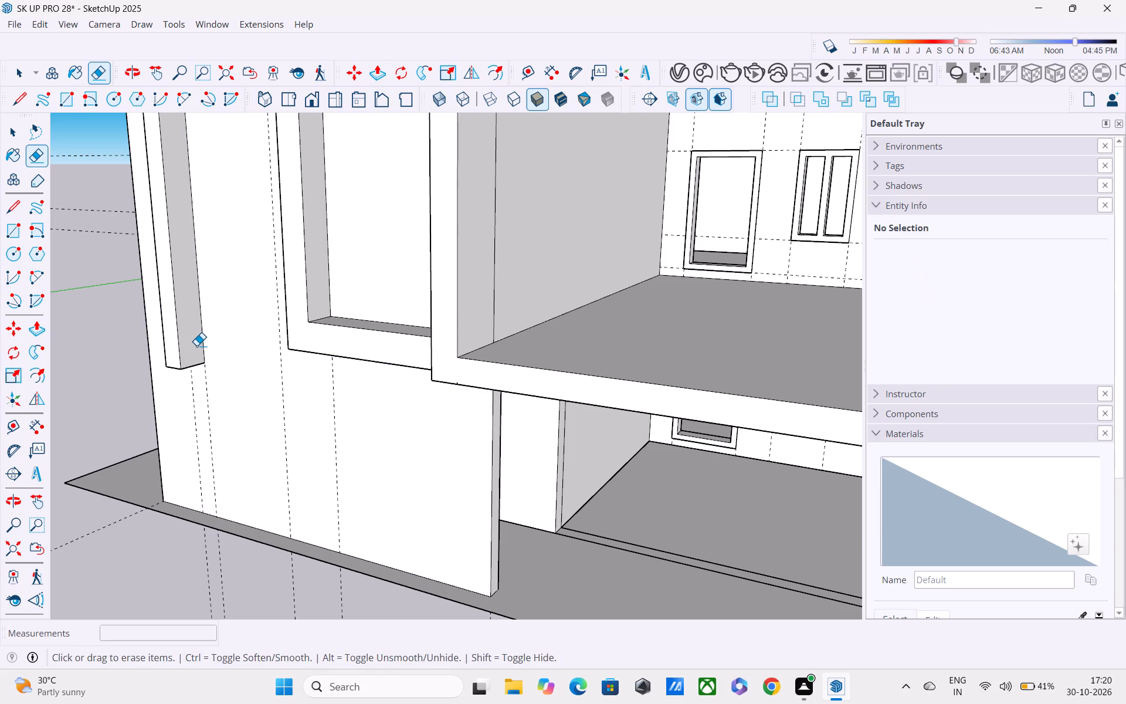
Push/Pull the underside of the floor-band frame's vertical bar downward about 2' 1".
key("p")
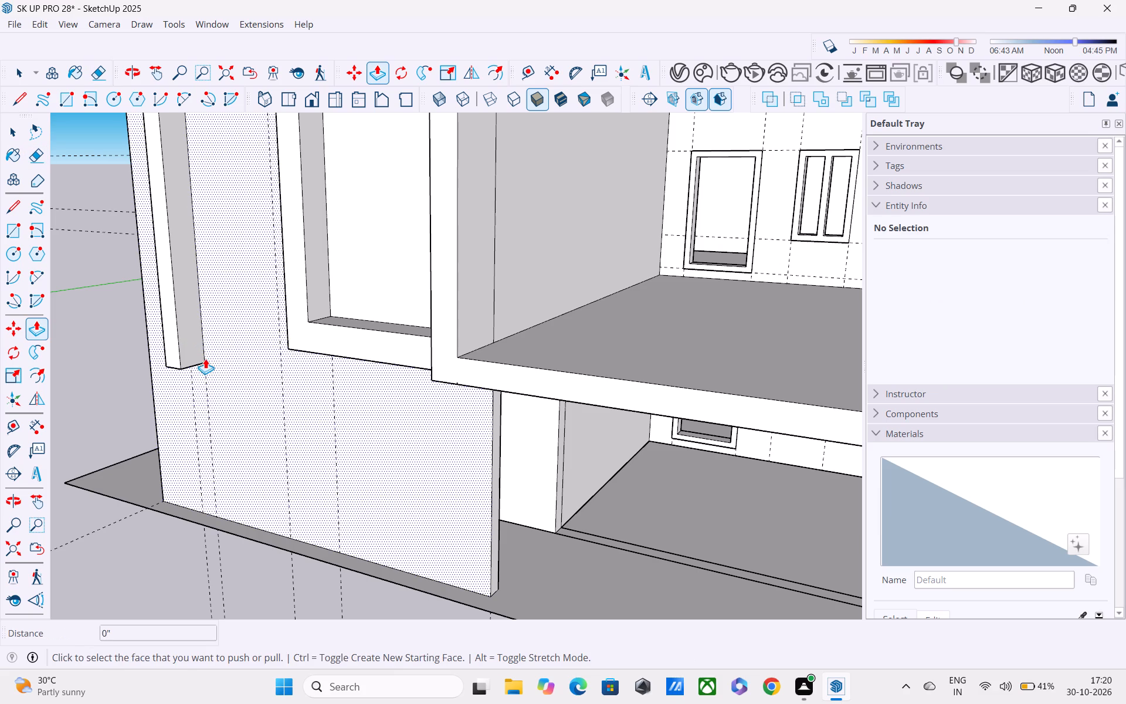
middle_click_drag(205, 371, 211, 231)
scroll(203, 268, "up", 3)
scroll(195, 323, "up", 3)
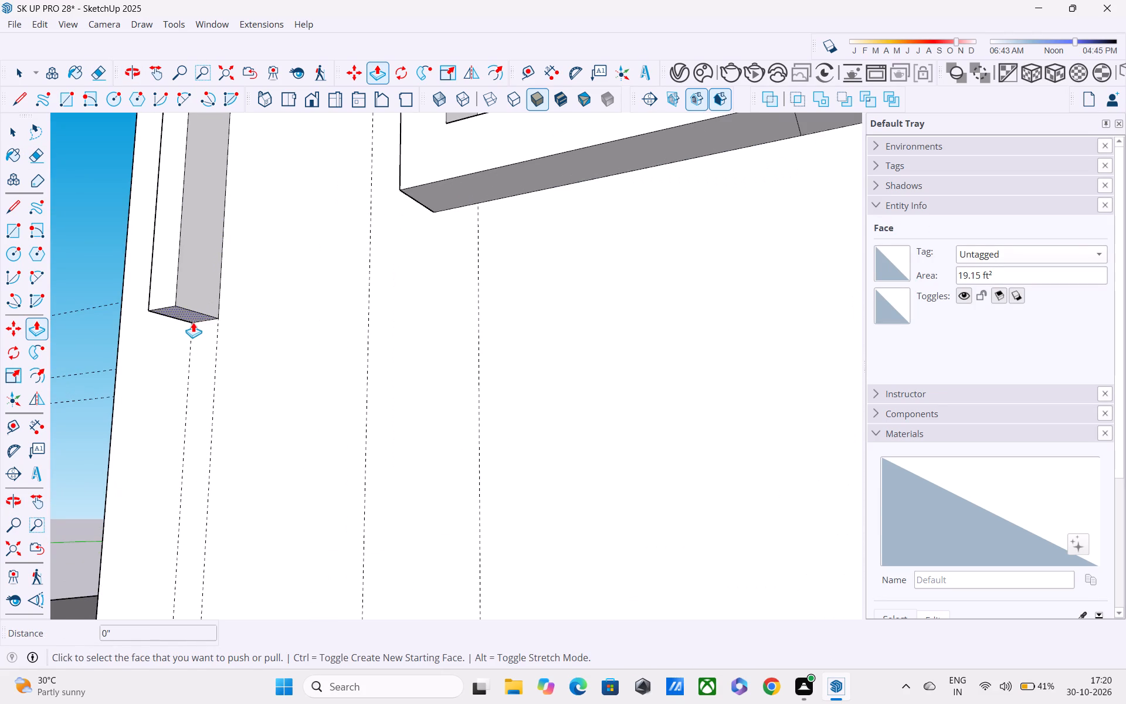
left_click(190, 319)
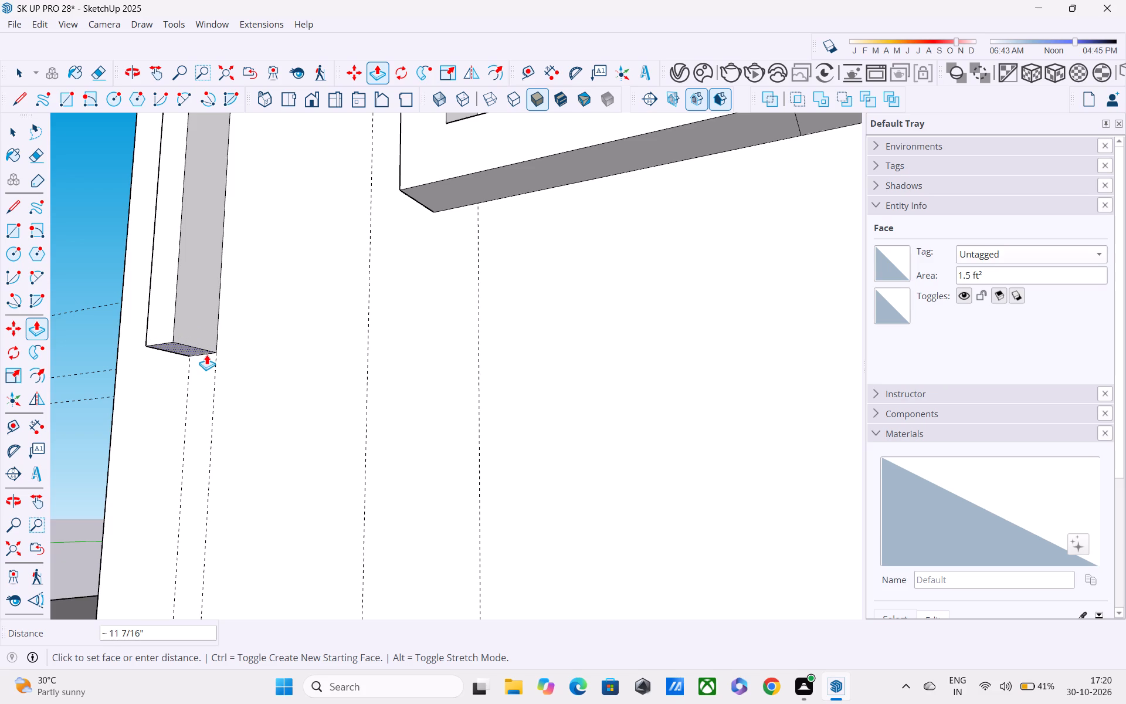
left_click(212, 396)
Mark 1' 6" up the vertical bar's lower inner edge and draw a line from its midpoint across the inner side face.
middle_click_drag(212, 404, 186, 464)
scroll(184, 460, "down", 10)
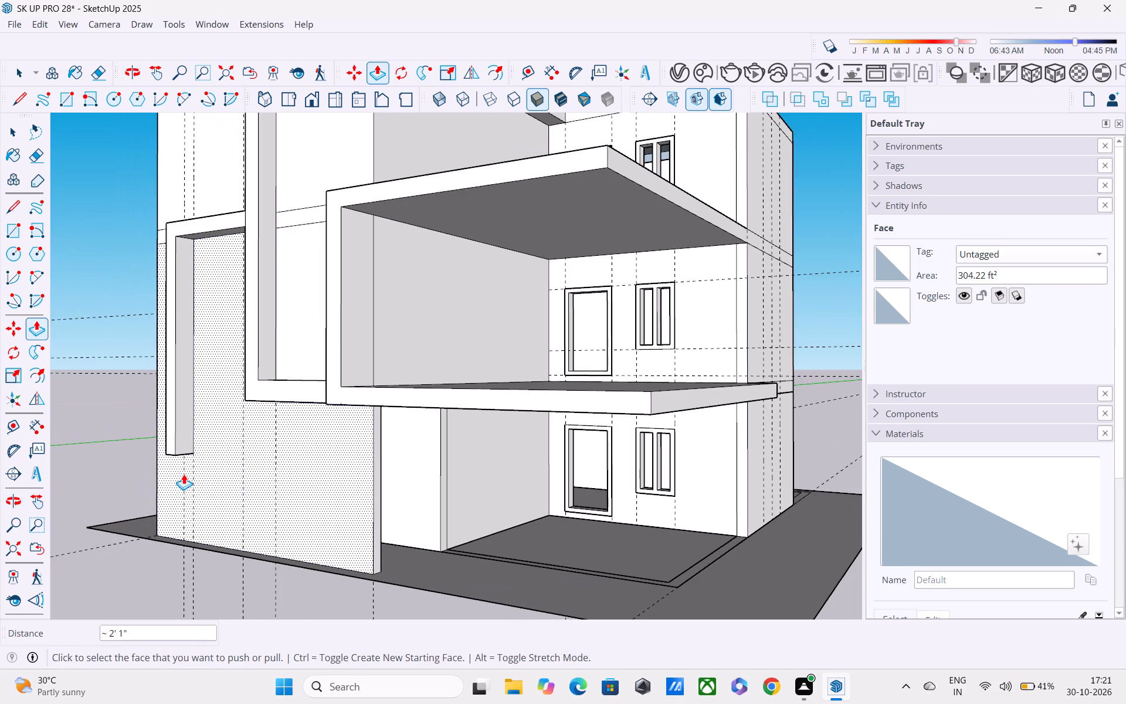
middle_click_drag(184, 470, 188, 435)
scroll(188, 440, "up", 1)
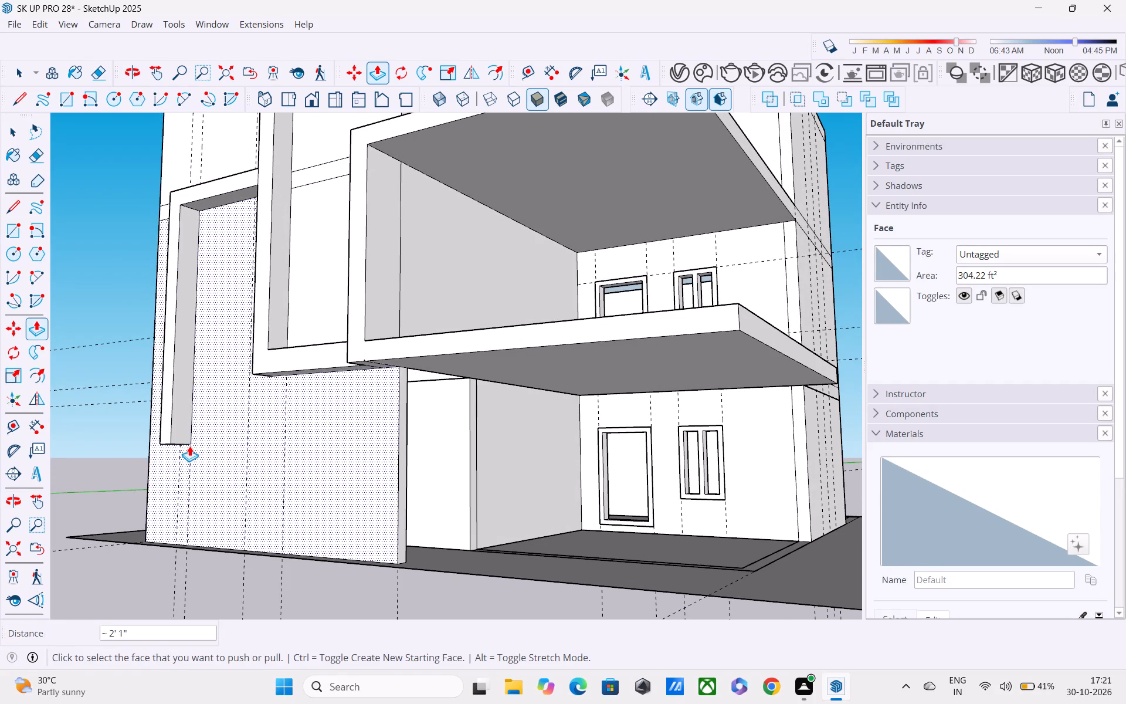
key("l")
scroll(189, 447, "up", 2)
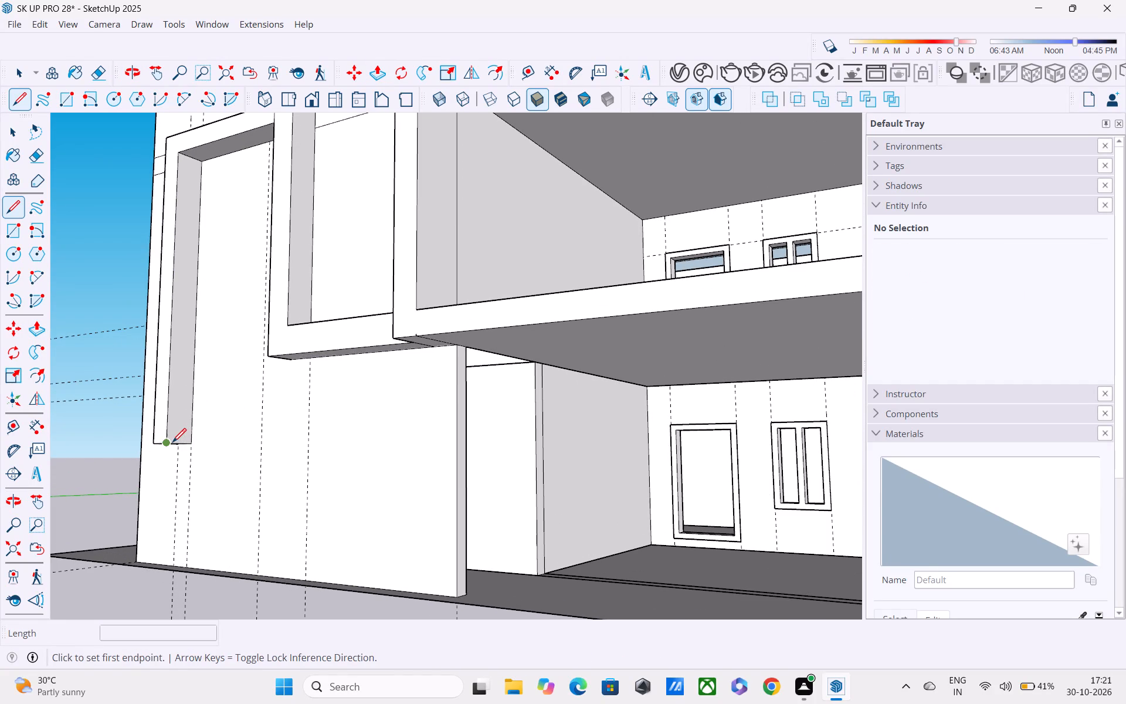
left_click(172, 444)
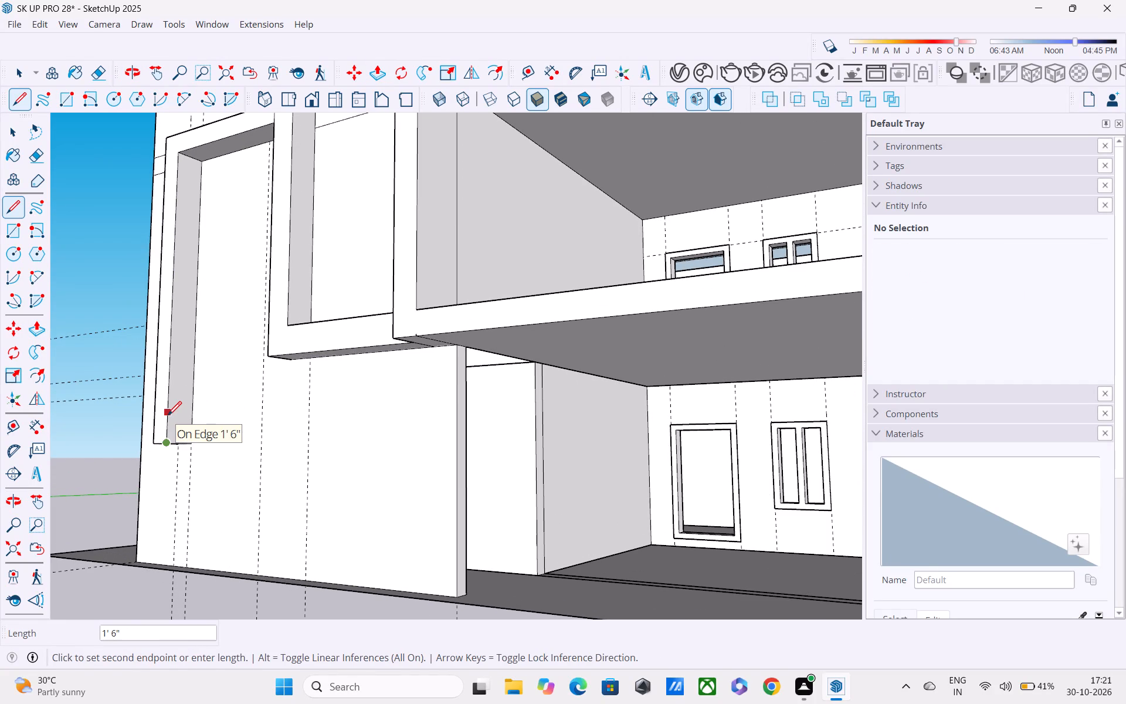
left_click(168, 417)
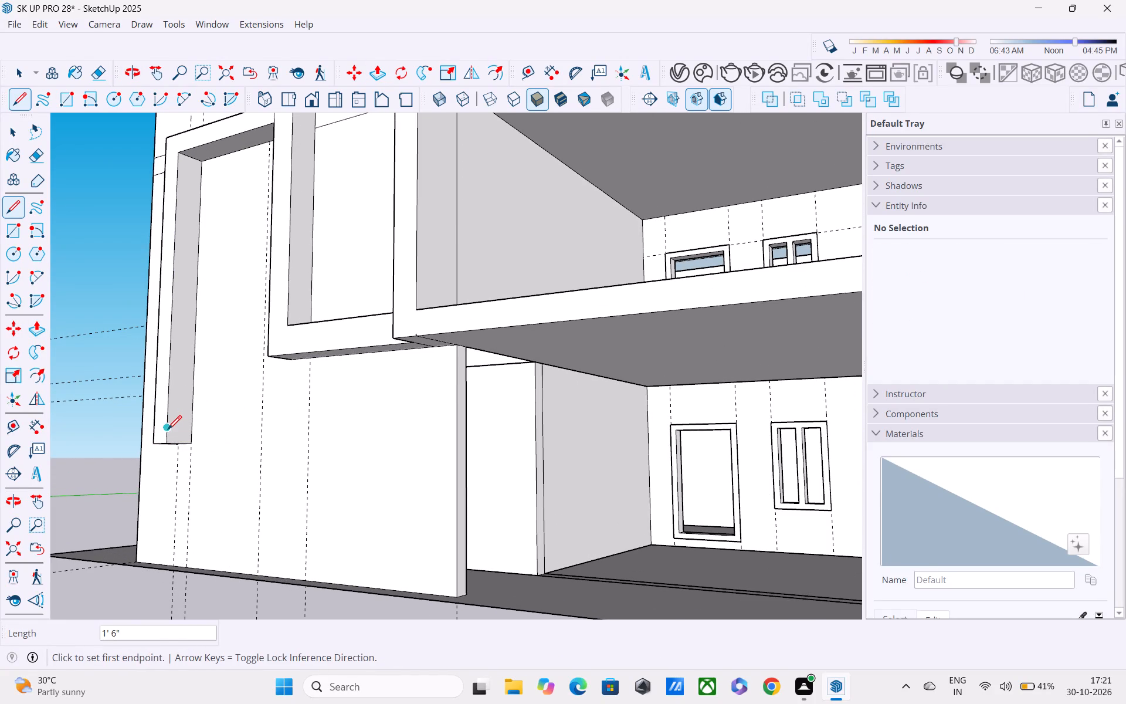
left_click(168, 431)
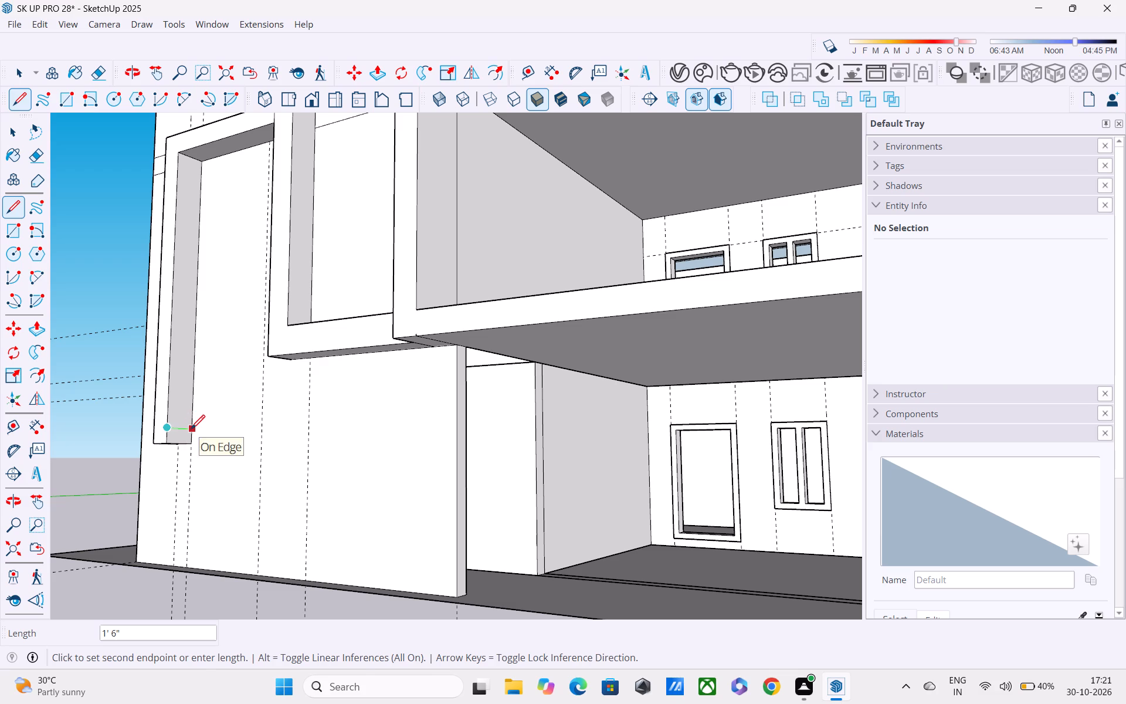
left_click(191, 430)
Push/Pull the lower section of the vertical bar's inner side 5' sideways to the dashed guide.
key("p")
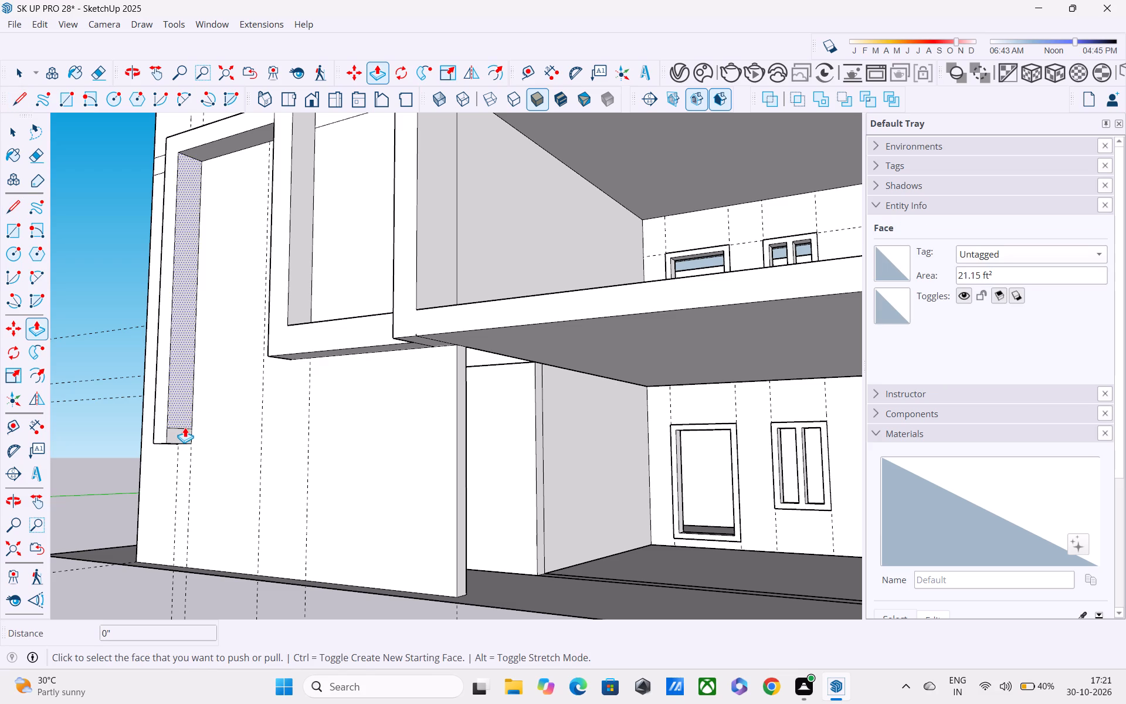
left_click(183, 441)
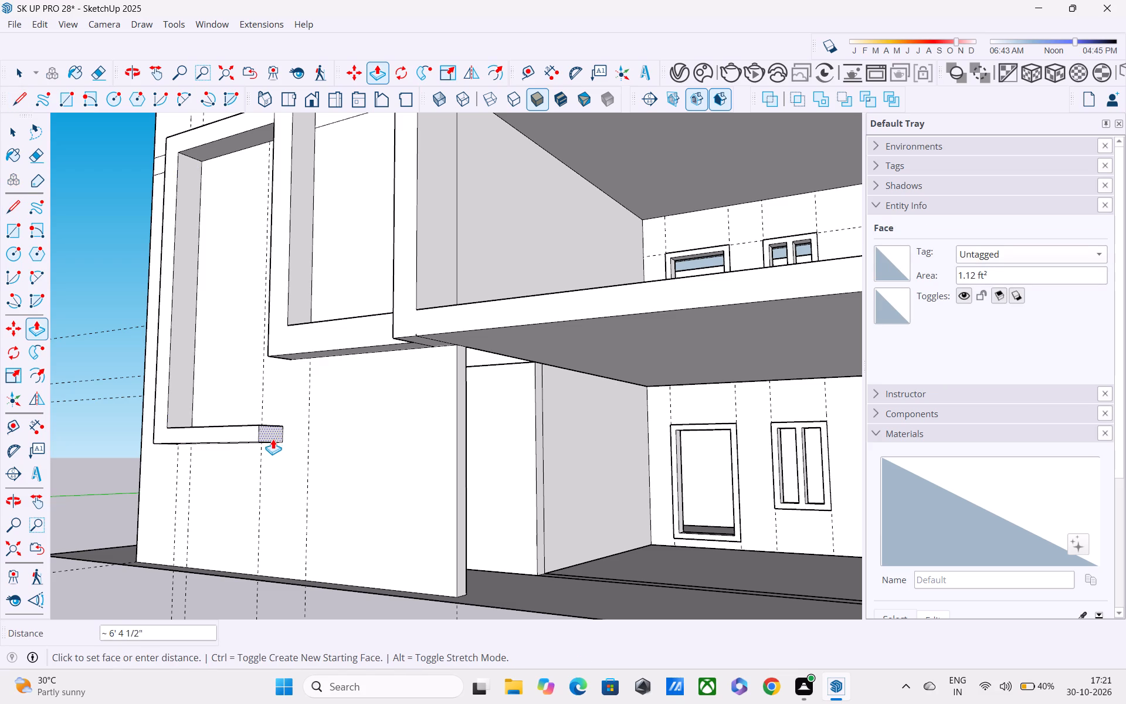
left_click(261, 448)
Push/Pull the top face of the new horizontal bottom bar upward about 2".
middle_click_drag(233, 439, 244, 574)
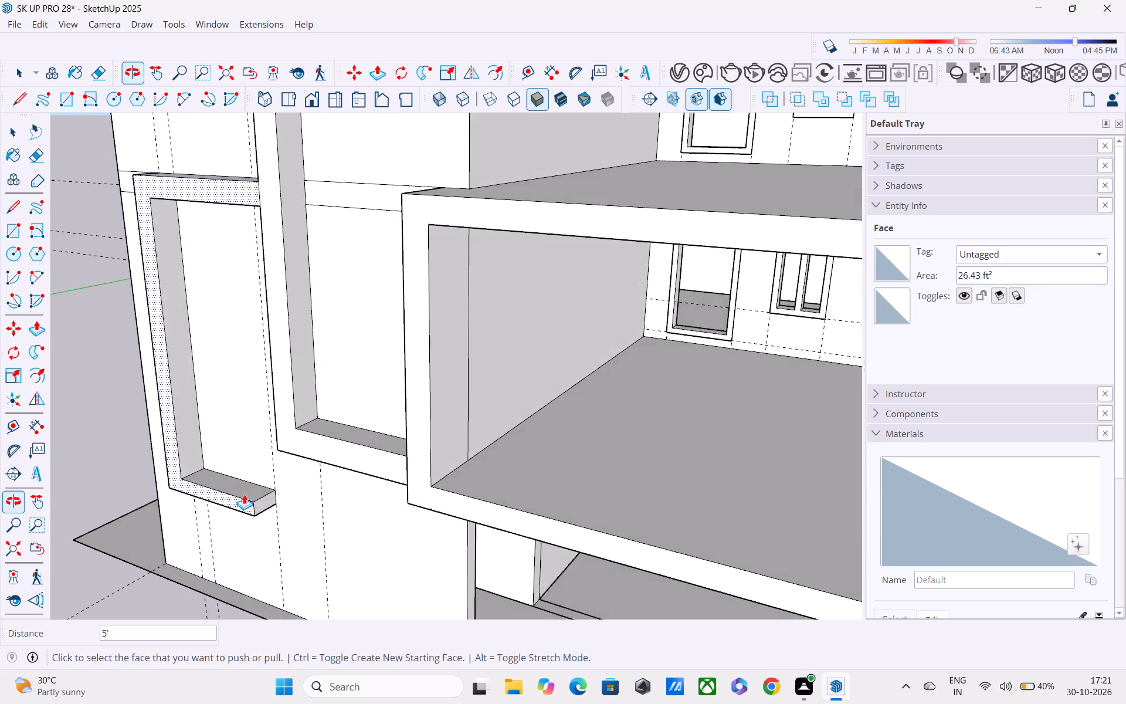
scroll(243, 487, "up", 2)
left_click(243, 486)
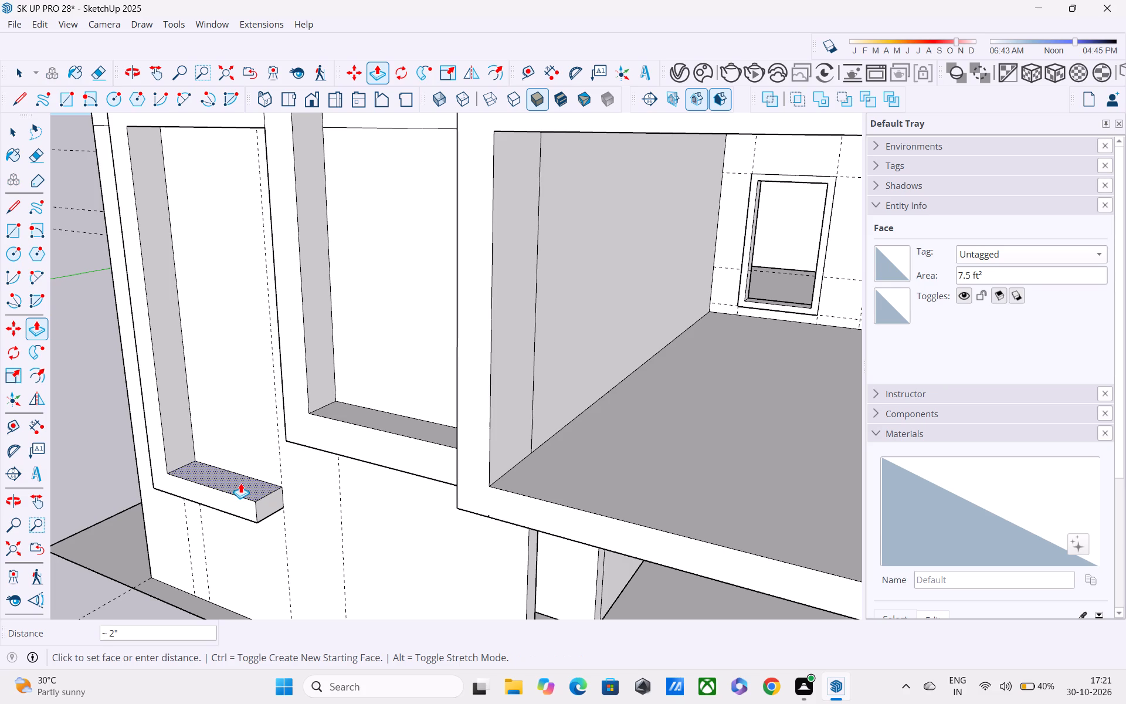
left_click(240, 483)
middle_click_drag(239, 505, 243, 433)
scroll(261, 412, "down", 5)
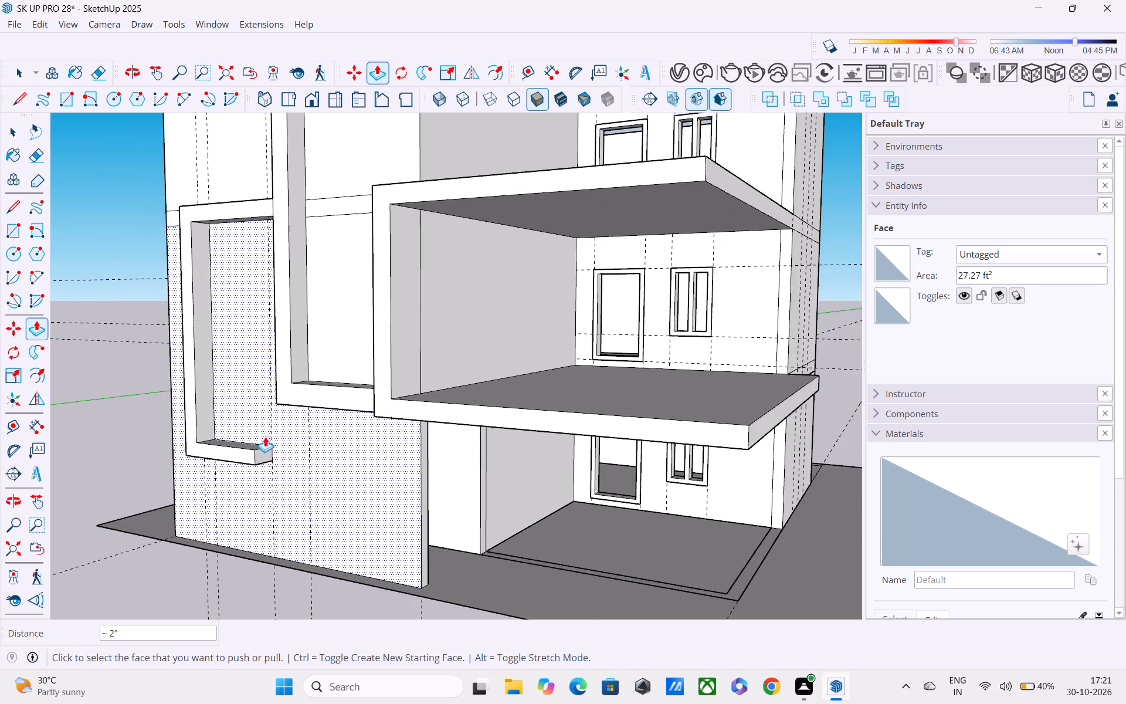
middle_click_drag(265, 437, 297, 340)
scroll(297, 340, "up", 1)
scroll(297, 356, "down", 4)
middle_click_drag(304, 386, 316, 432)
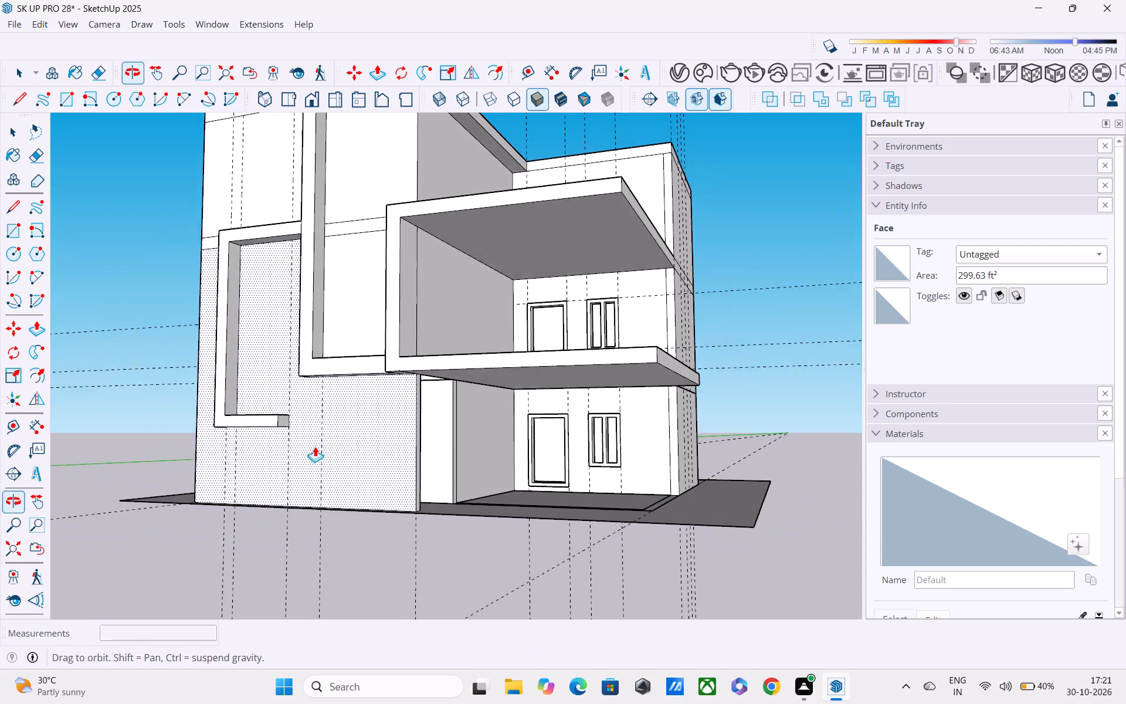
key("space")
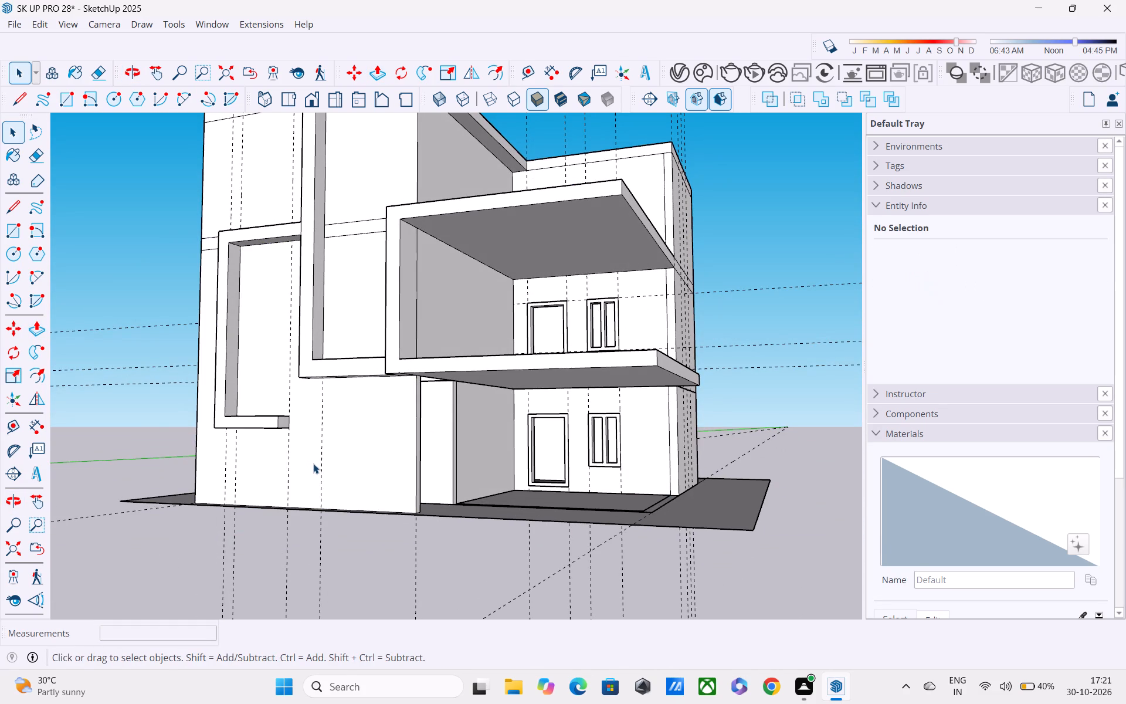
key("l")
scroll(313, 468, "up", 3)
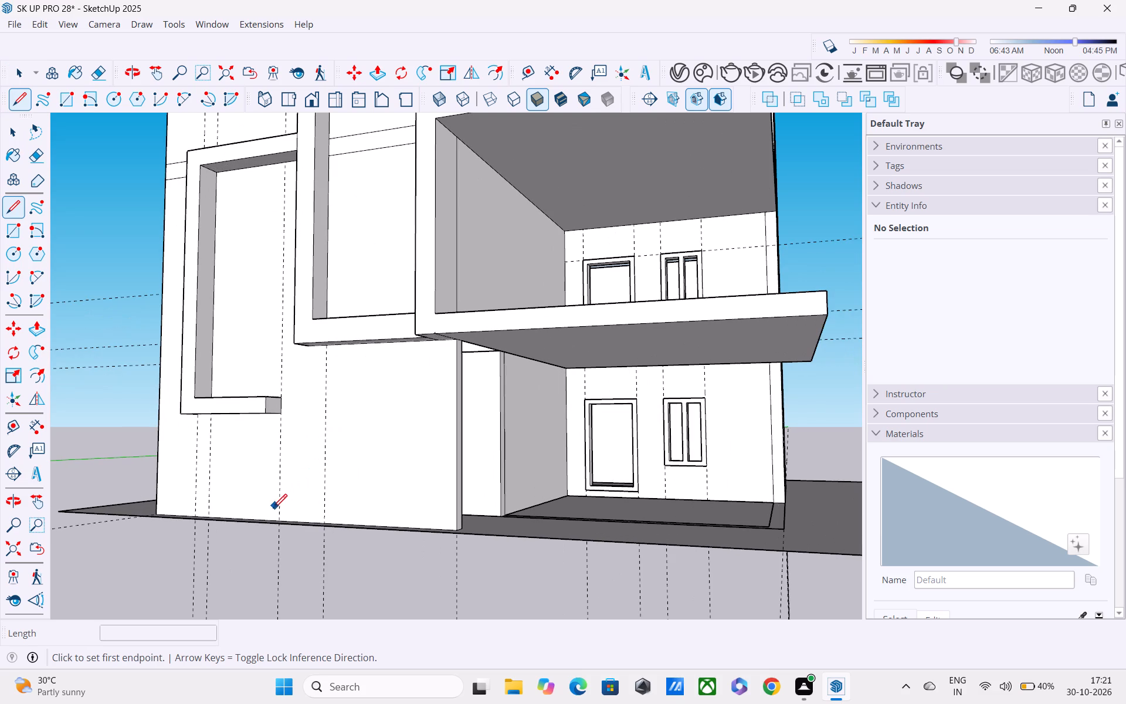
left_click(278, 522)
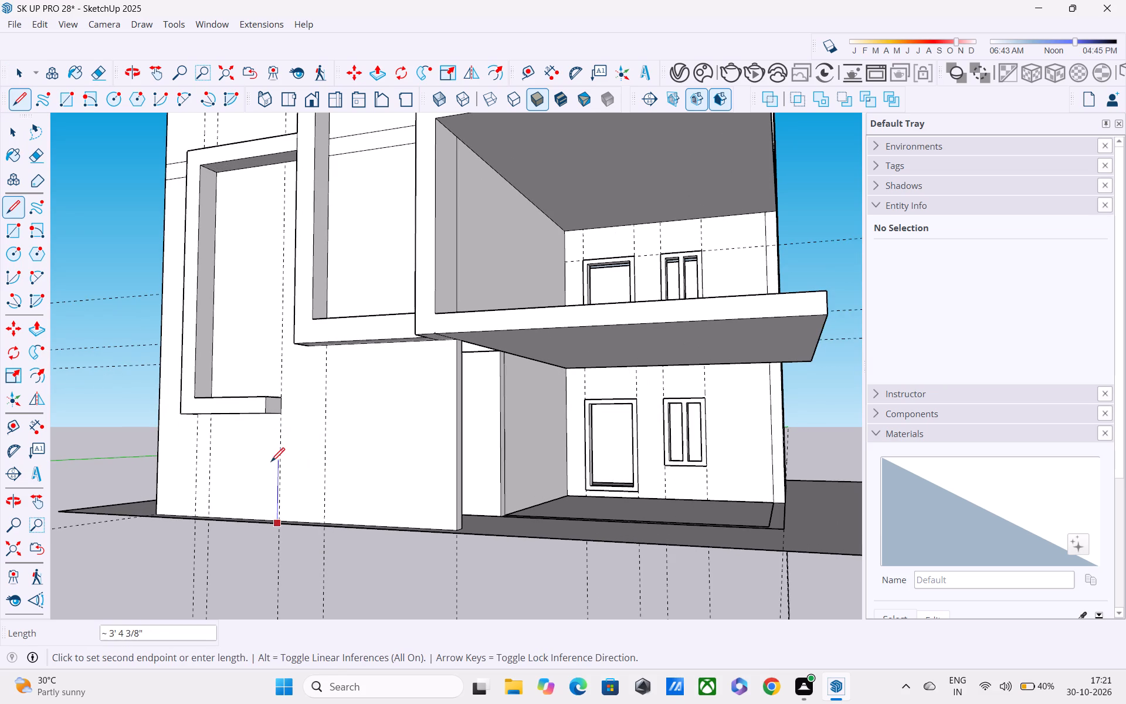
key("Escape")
Examine the front facade's frames, roof band and top storey from several angles.
scroll(272, 472, "down", 3)
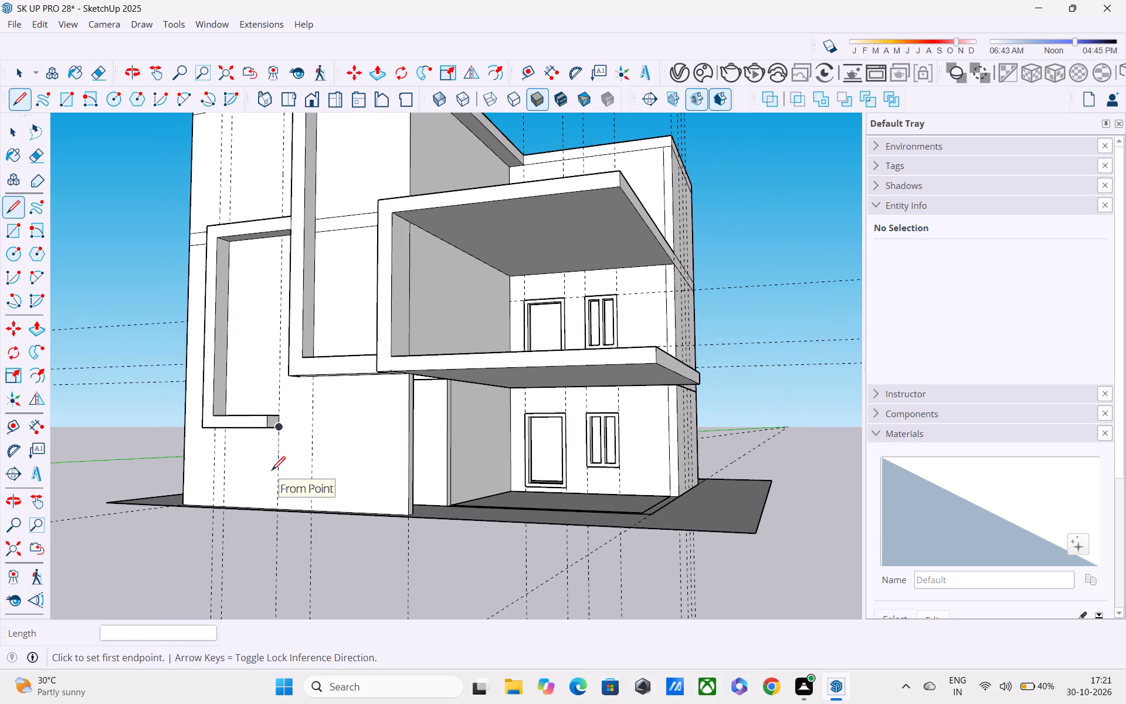
middle_click_drag(272, 472, 327, 399)
middle_click_drag(236, 406, 305, 423)
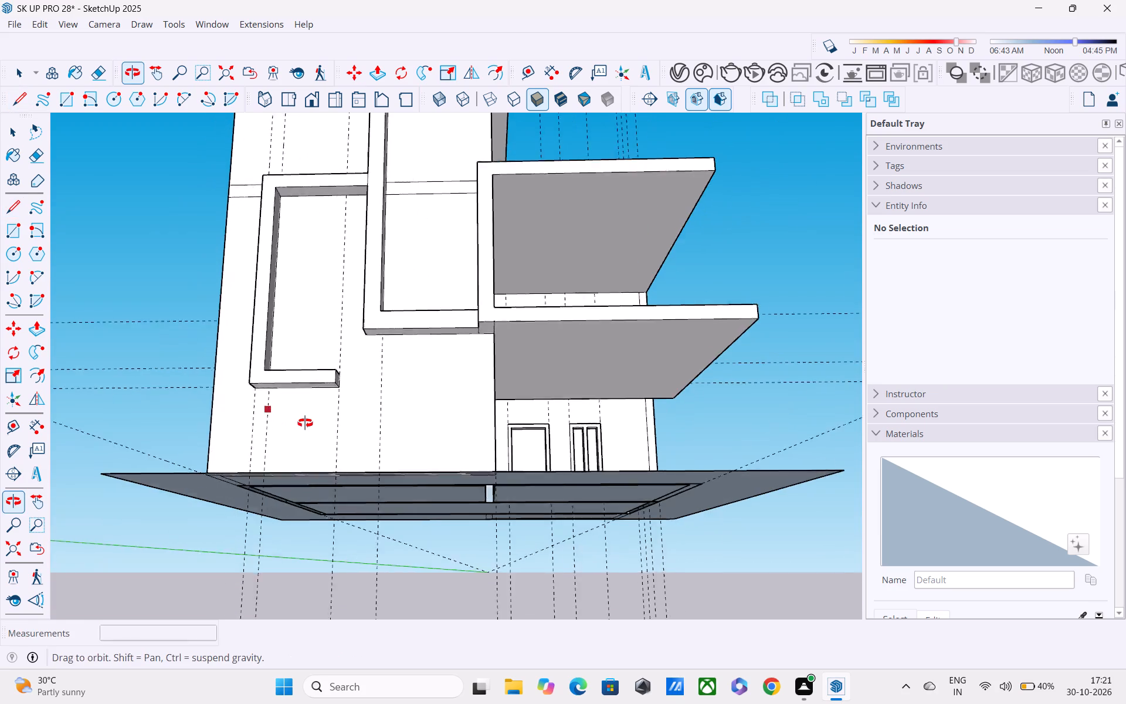
middle_click_drag(305, 423, 319, 419)
scroll(321, 417, "down", 2)
middle_click_drag(326, 426, 368, 476)
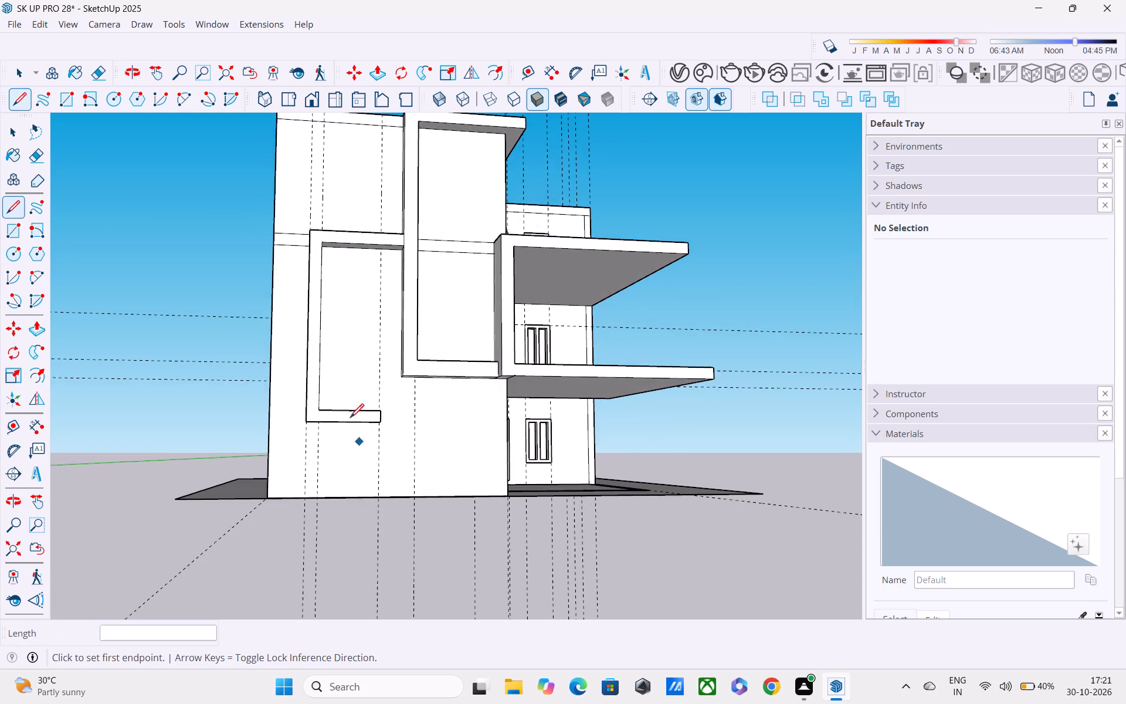
scroll(350, 419, "down", 6)
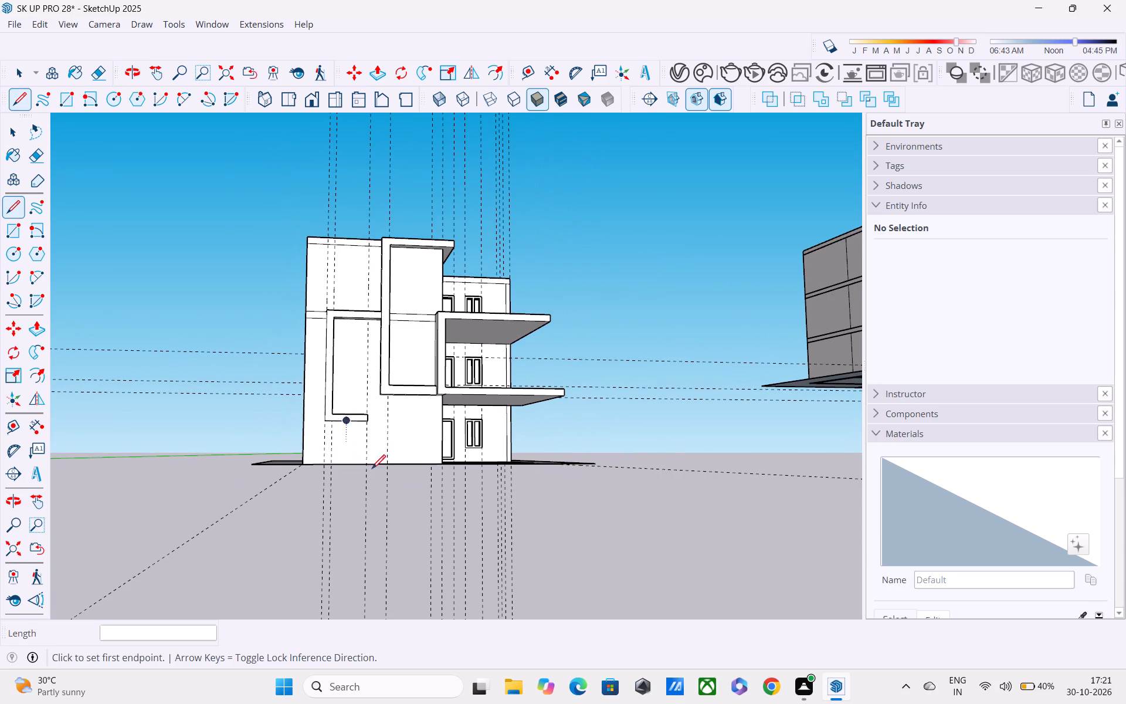
middle_click_drag(379, 472, 401, 569, "shift")
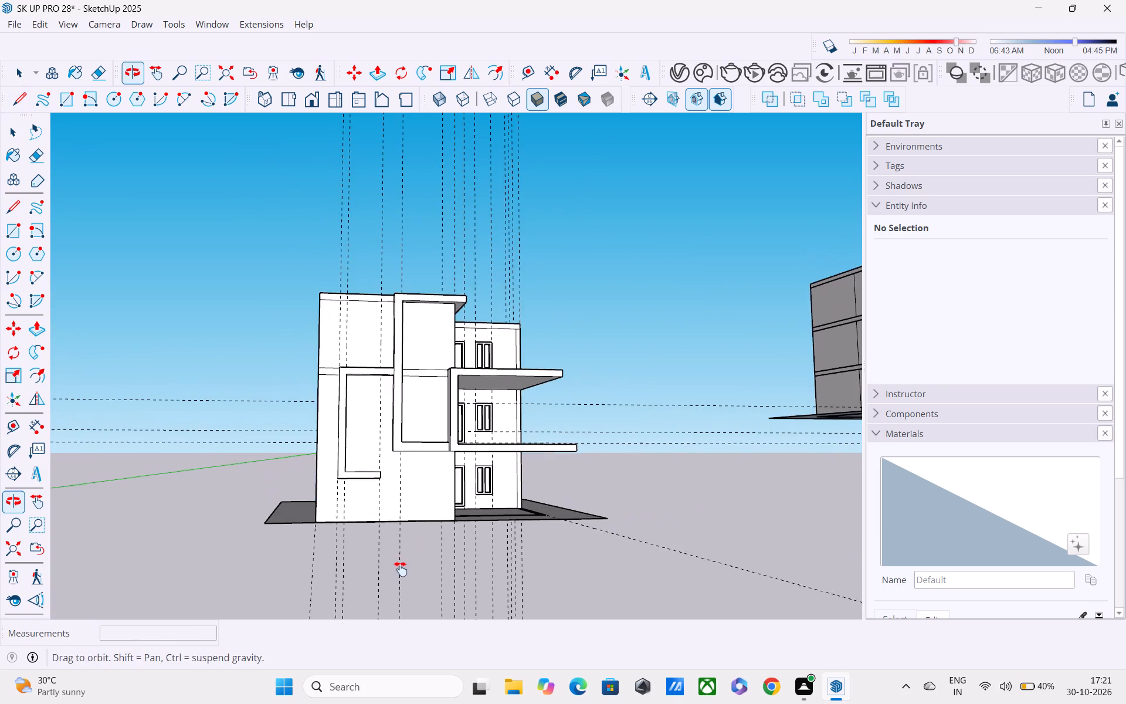
middle_click_drag(401, 569, 401, 568, "shift")
scroll(396, 392, "up", 3)
key("space")
scroll(386, 366, "up", 3)
middle_click_drag(386, 365, 270, 451)
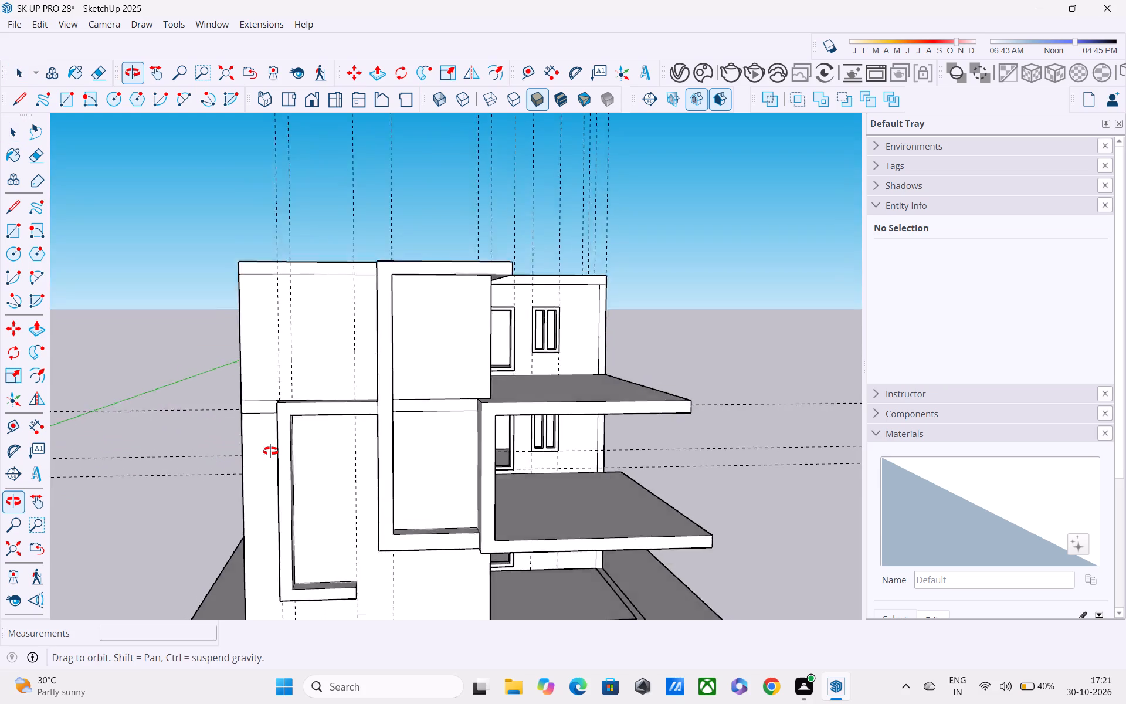
middle_click_drag(270, 451, 226, 455)
scroll(225, 435, "down", 4)
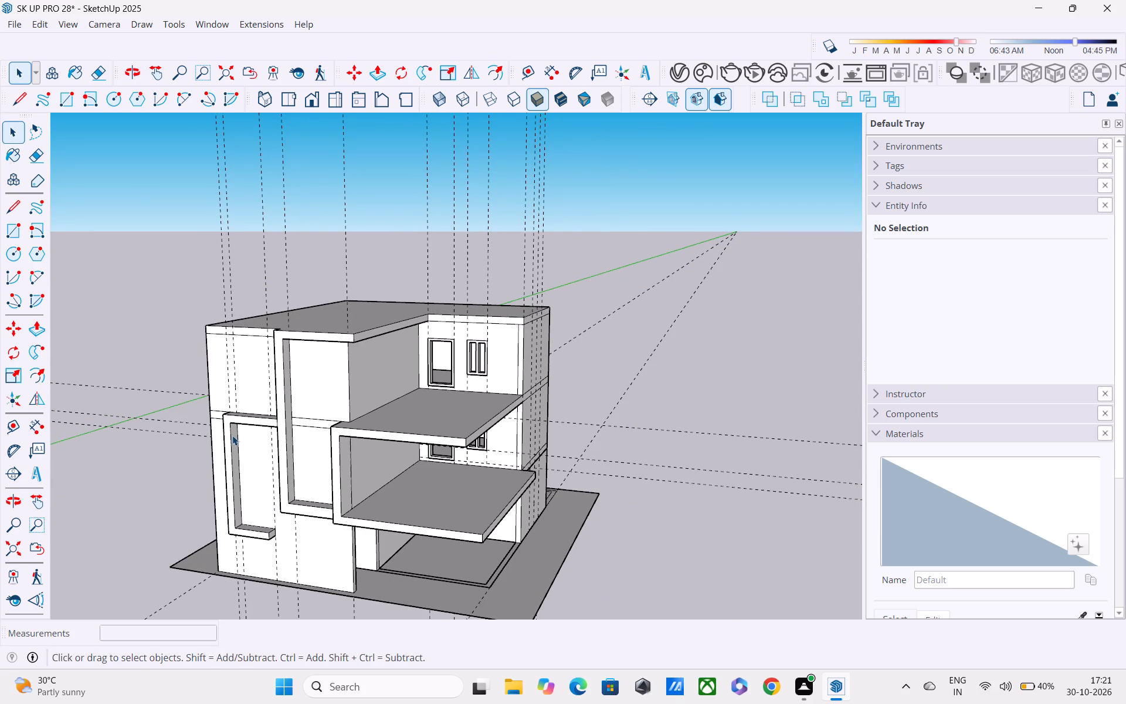
middle_click_drag(236, 434, 275, 519, "shift")
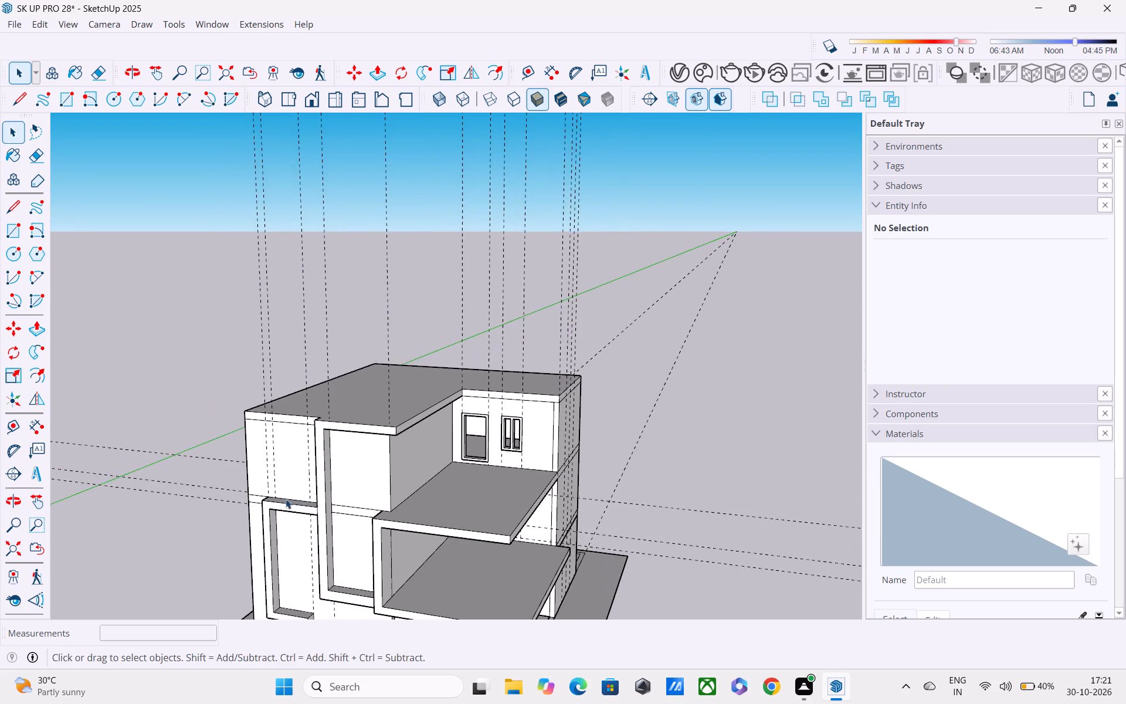
scroll(288, 492, "up", 4)
middle_click_drag(290, 484, 283, 428, "shift")
scroll(283, 428, "up", 1)
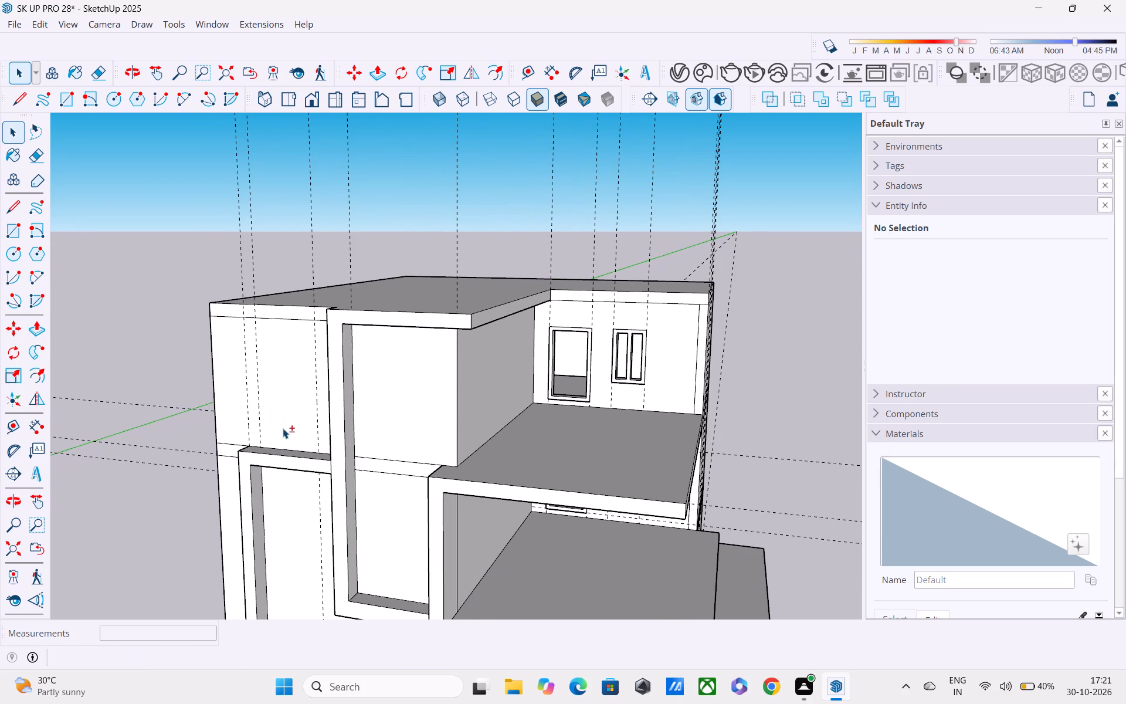
scroll(283, 428, "down", 1)
middle_click_drag(283, 428, 304, 482)
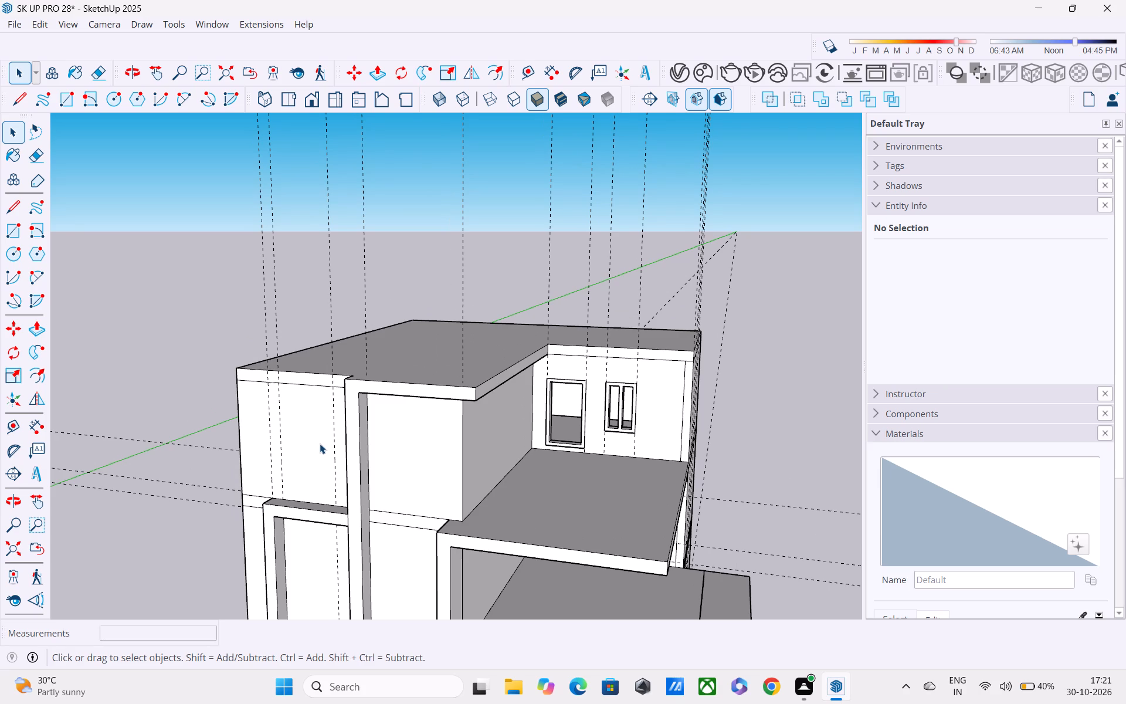
middle_click_drag(386, 402, 501, 199, "shift")
middle_click_drag(507, 259, 483, 191)
scroll(483, 192, "up", 1)
middle_click_drag(496, 224, 536, 297)
middle_click_drag(536, 290, 665, 285)
scroll(455, 241, "up", 2)
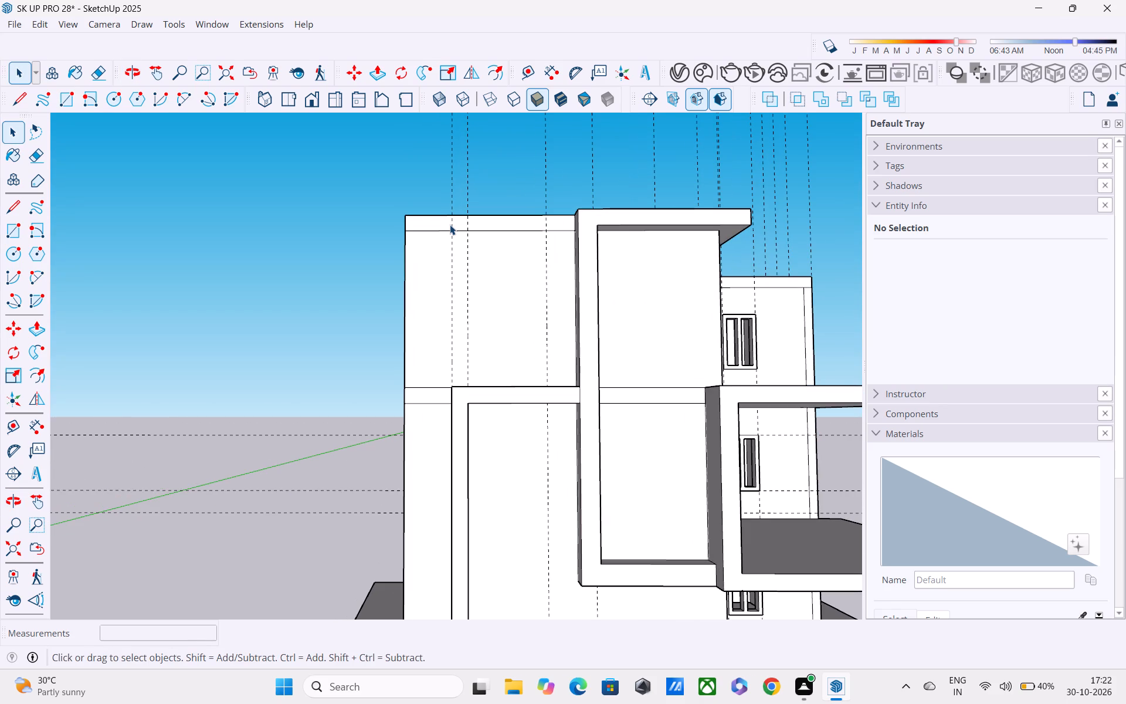
middle_click_drag(450, 225, 506, 357)
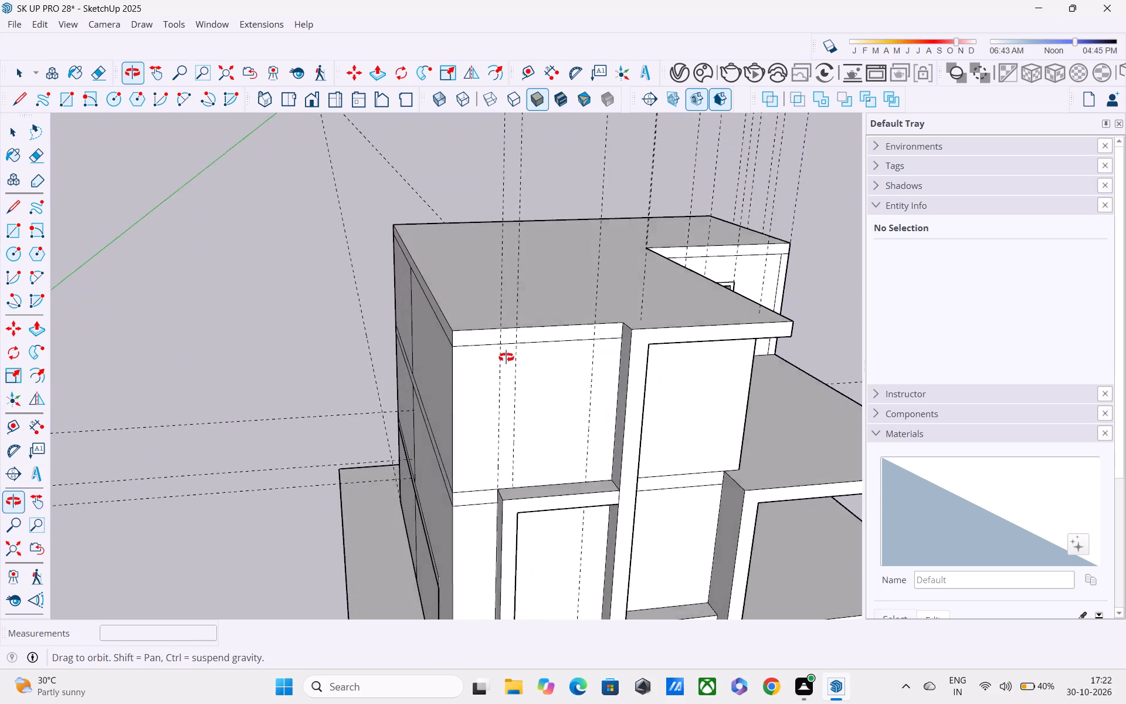
middle_click_drag(506, 357, 526, 396)
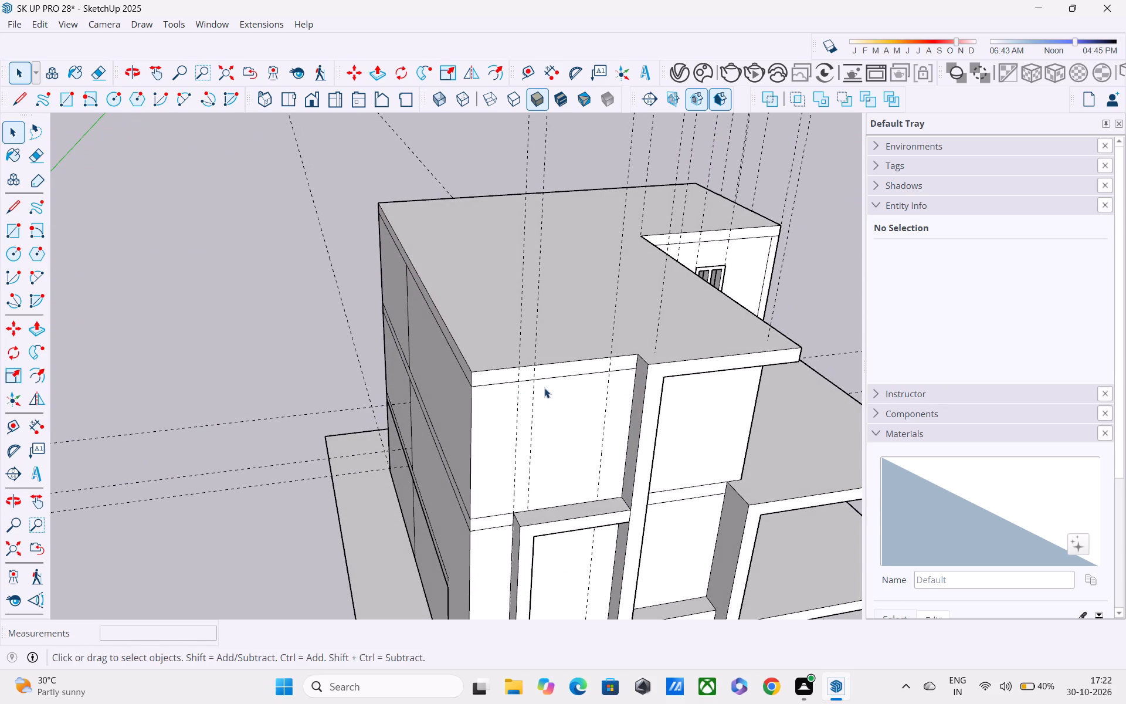
middle_click_drag(544, 387, 463, 212)
scroll(490, 288, "up", 2)
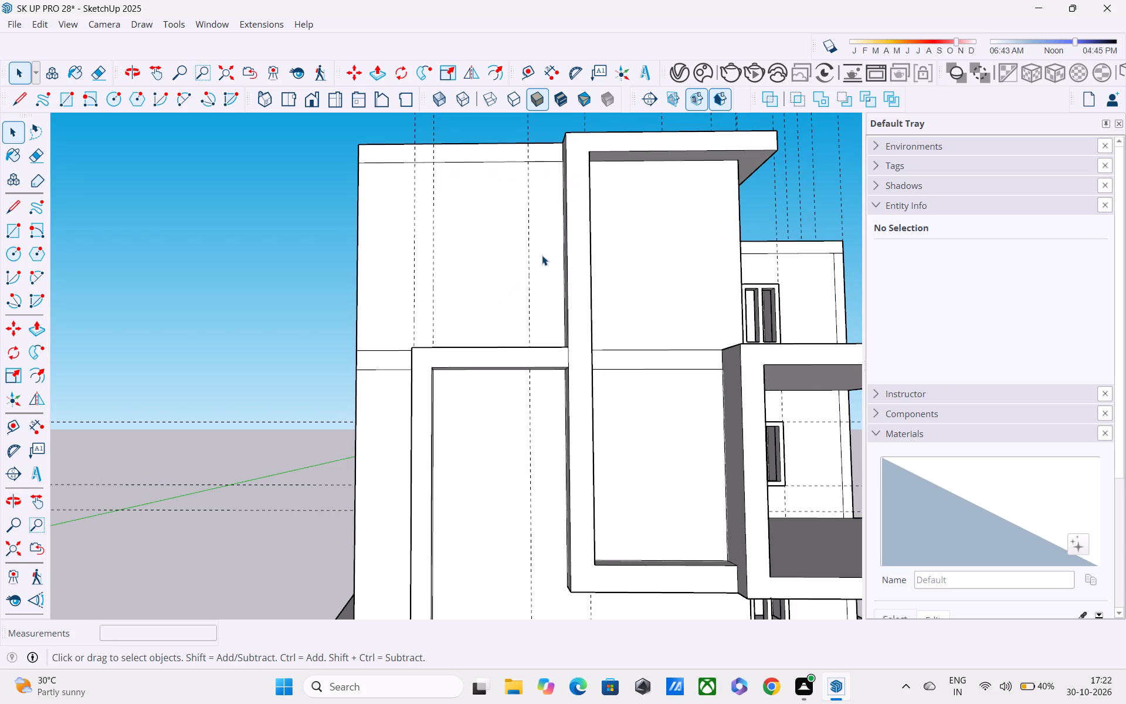
Trace the roof band's lower edge with a line about 7' 10" long between the tall frame's vertical bar and the outermost dashed guide.
key("l")
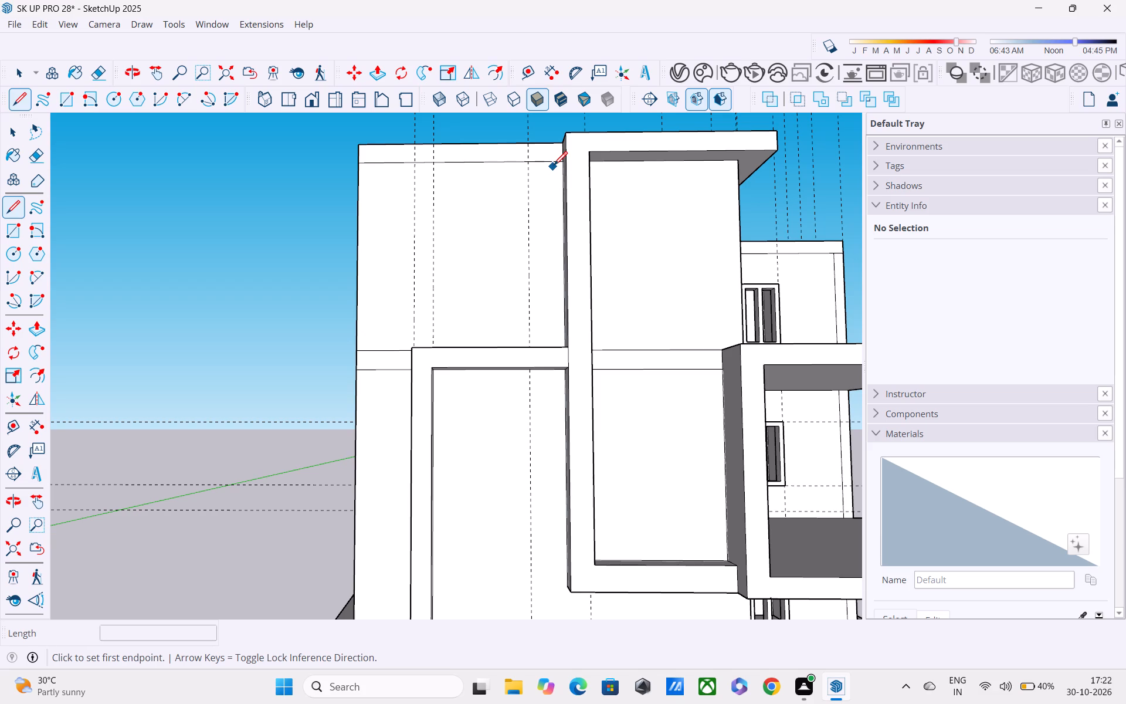
middle_click_drag(557, 168, 636, 191)
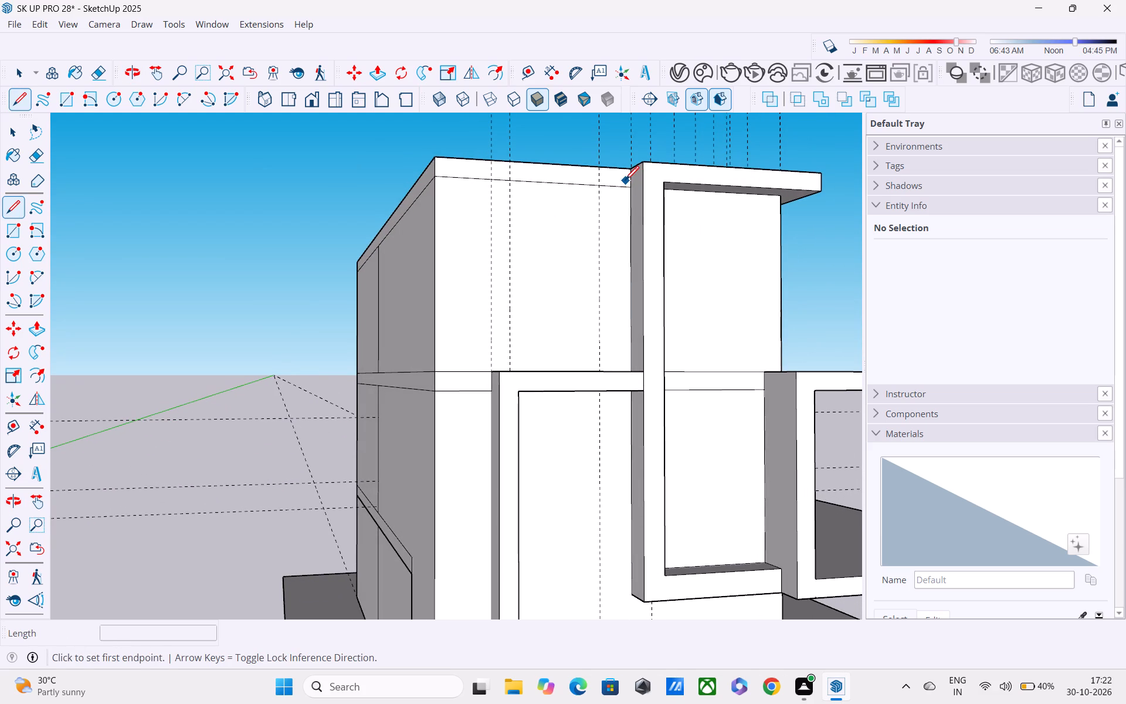
middle_click_drag(625, 181, 664, 207)
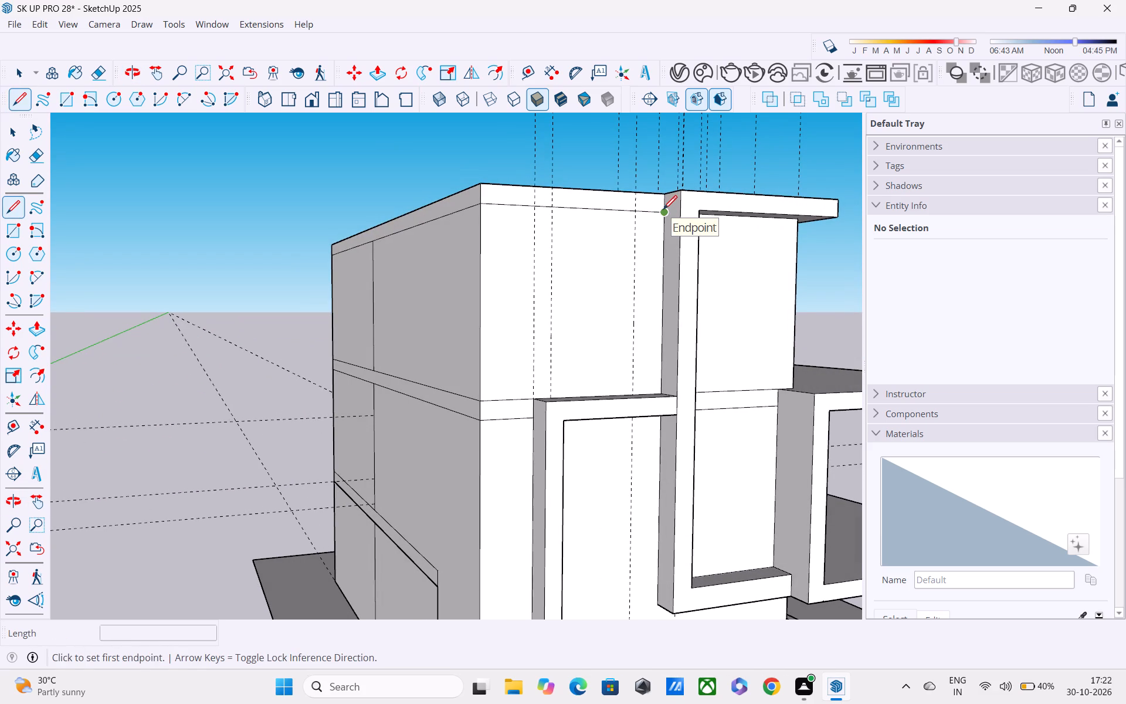
left_click(663, 211)
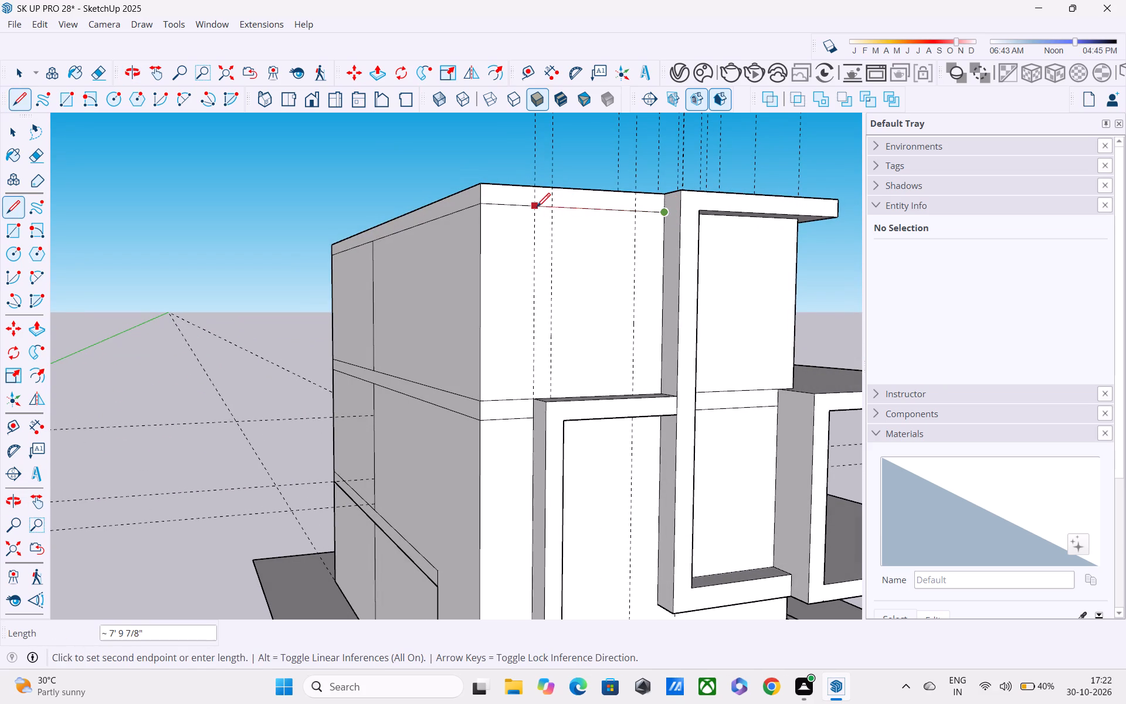
left_click(536, 208)
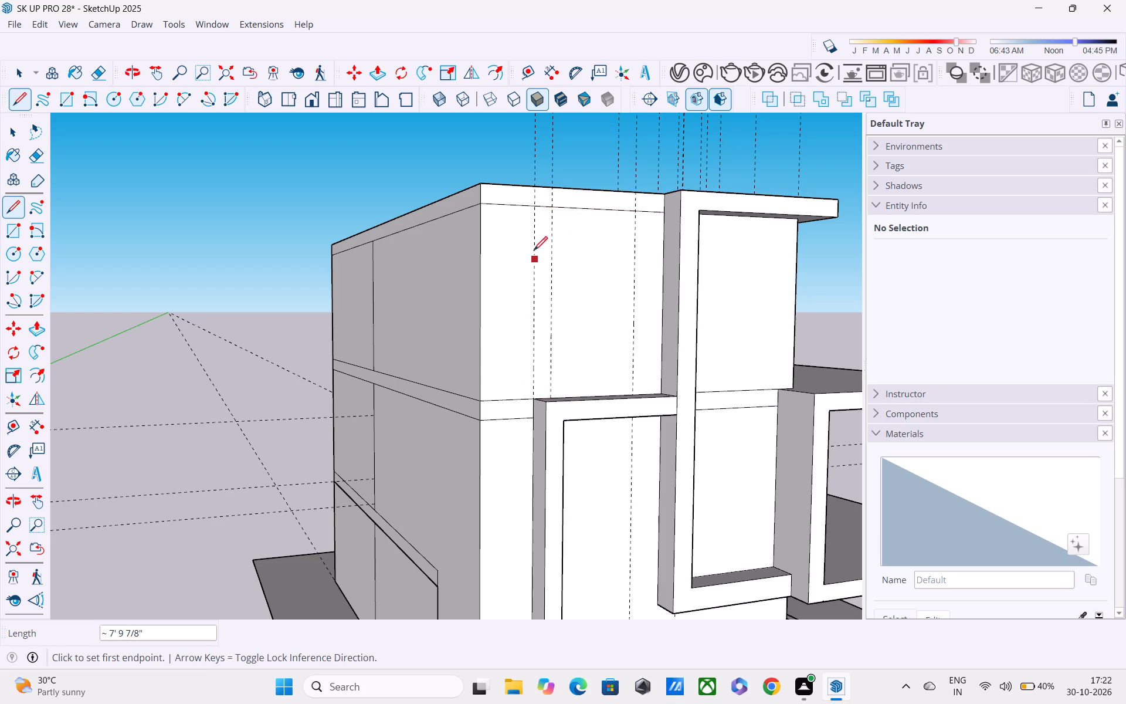
left_click(530, 209)
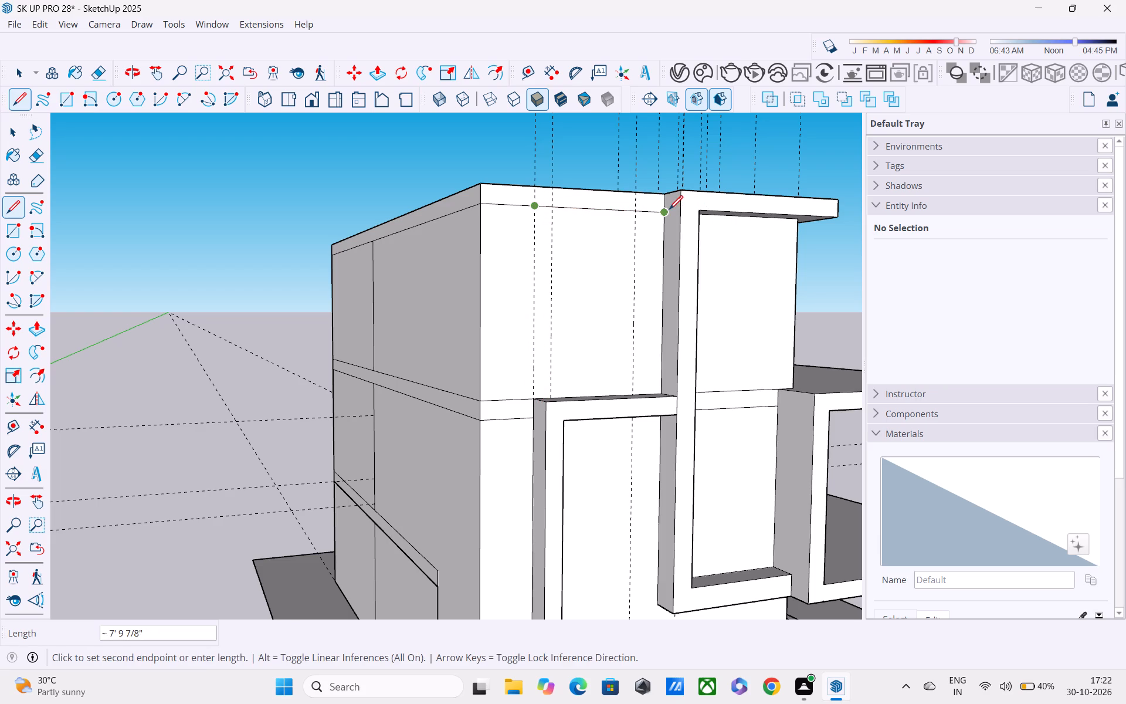
middle_click_drag(639, 216, 653, 263)
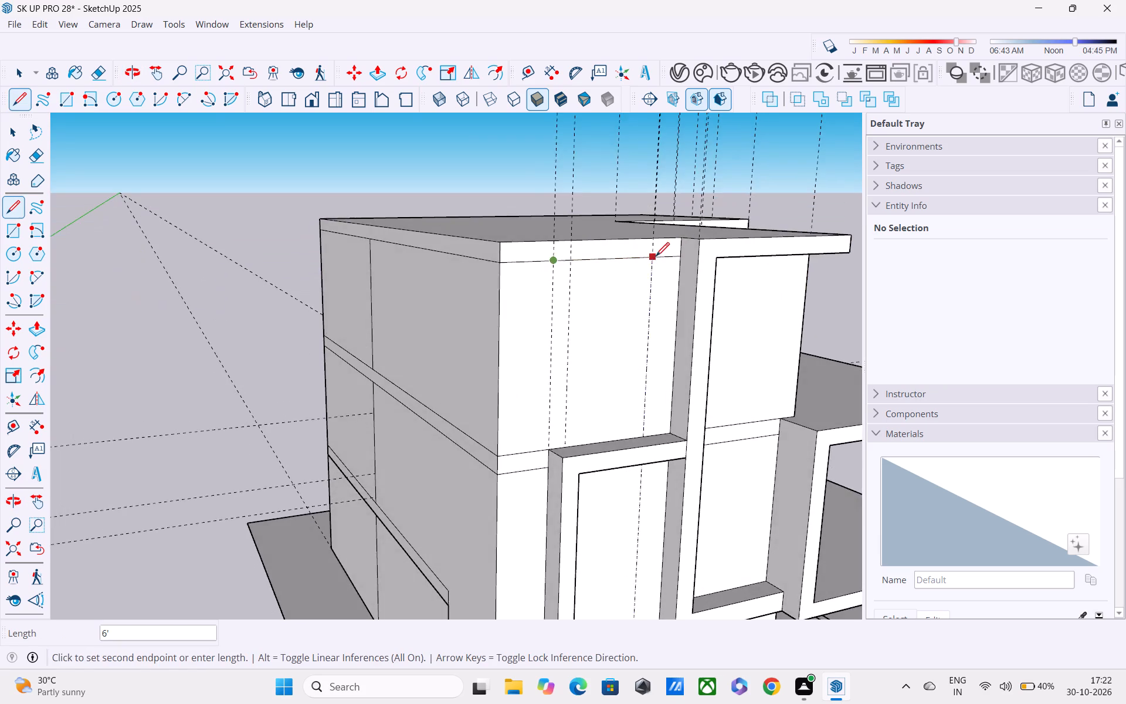
scroll(656, 257, "up", 4)
left_click(689, 260)
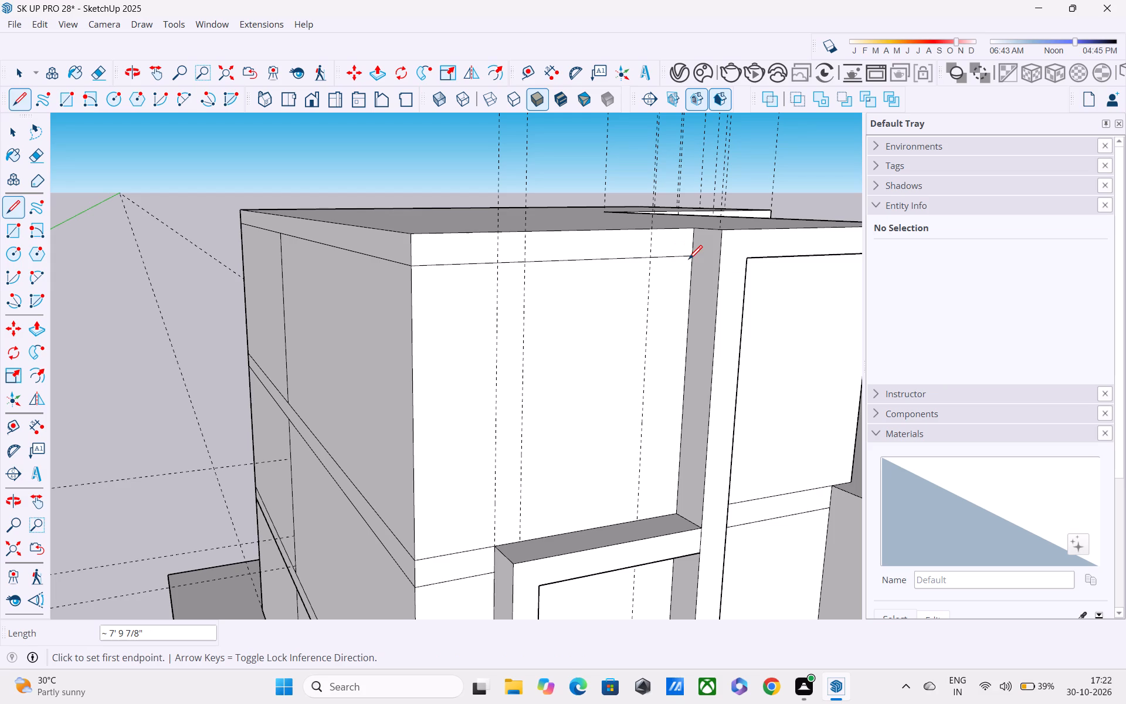
Draw a vertical line on the top-storey wall along the outermost guide, from the roof band down to the C-shaped frame's top corner.
left_click(502, 269)
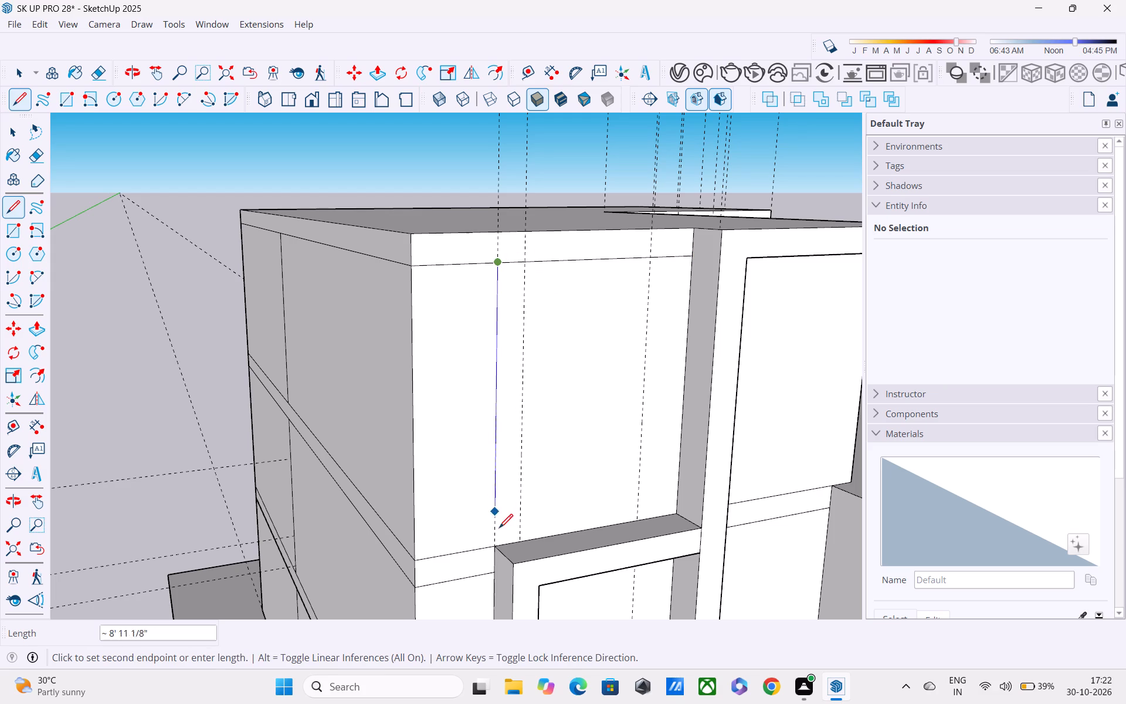
left_click_drag(499, 529, 498, 540)
left_click(497, 544)
scroll(492, 520, "down", 2)
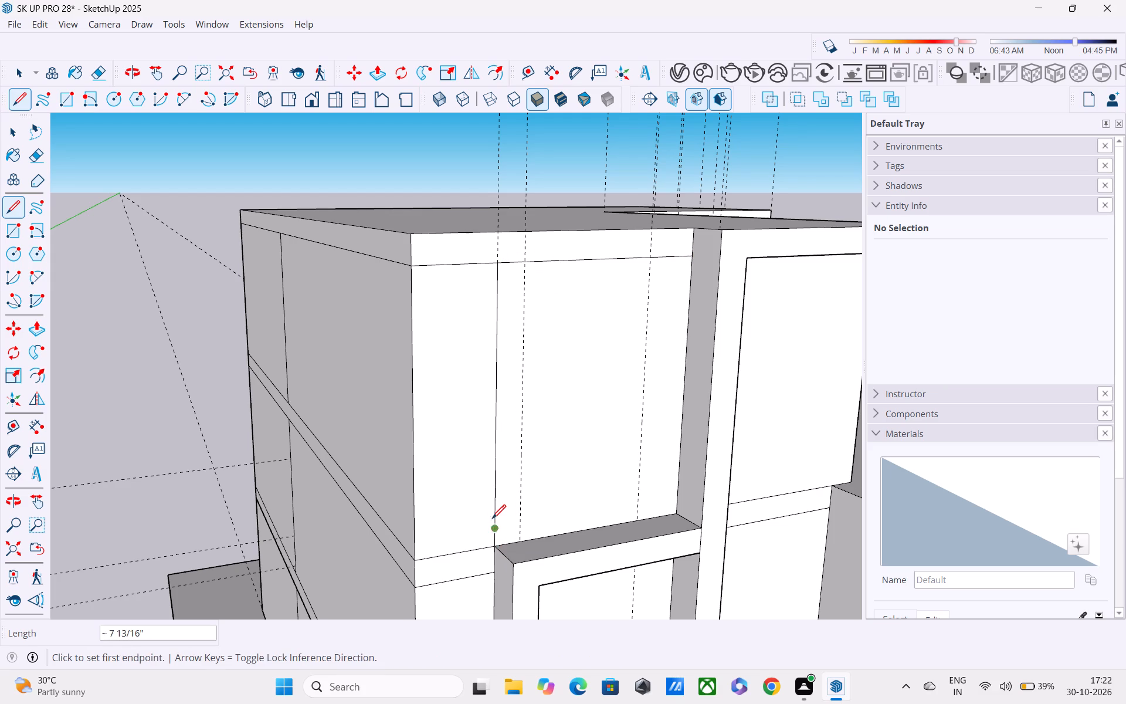
scroll(492, 520, "down", 2)
Draw a vertical line along the same guide from the C-shaped frame's lower outer corner down to the base of the wall.
middle_click_drag(490, 507, 452, 194)
middle_click_drag(453, 288, 453, 289)
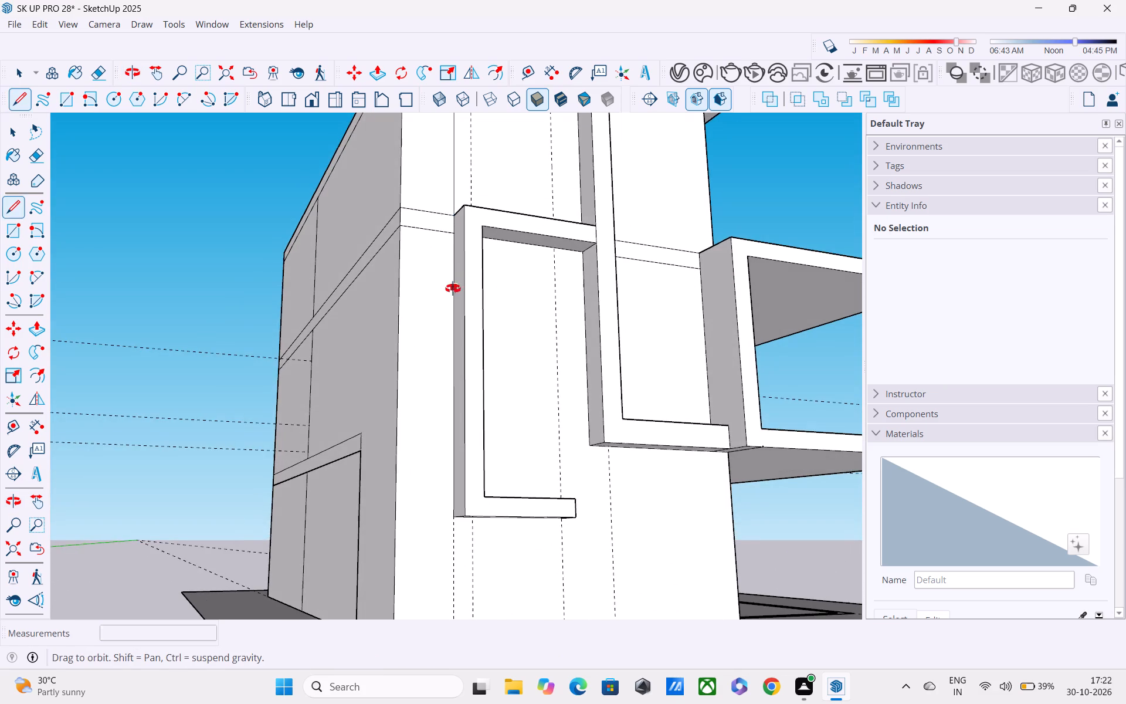
middle_click_drag(453, 289, 423, 159)
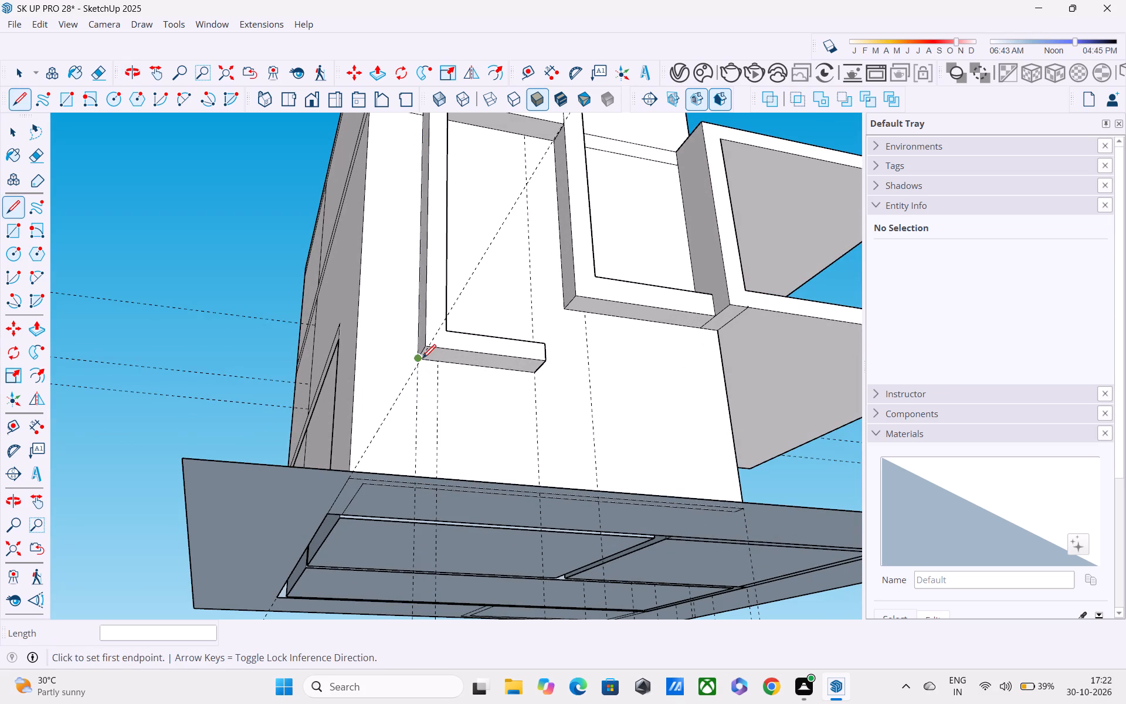
middle_click_drag(422, 360, 384, 346)
scroll(382, 342, "up", 2)
left_click(377, 344)
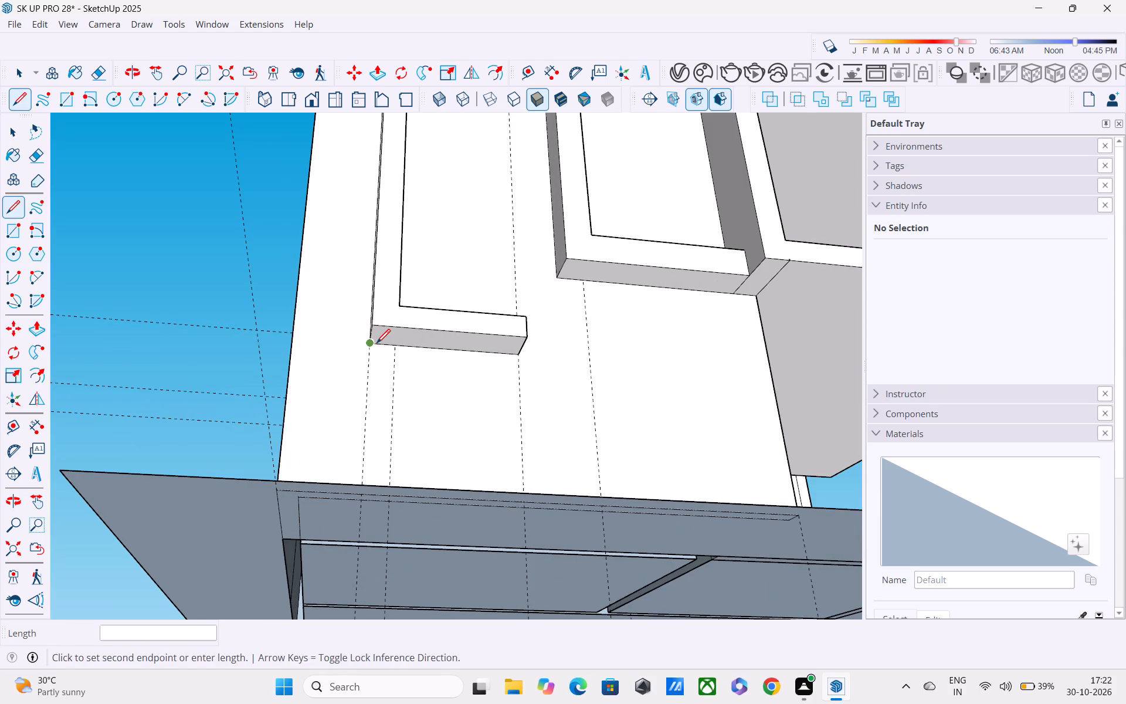
middle_click_drag(367, 435, 365, 483)
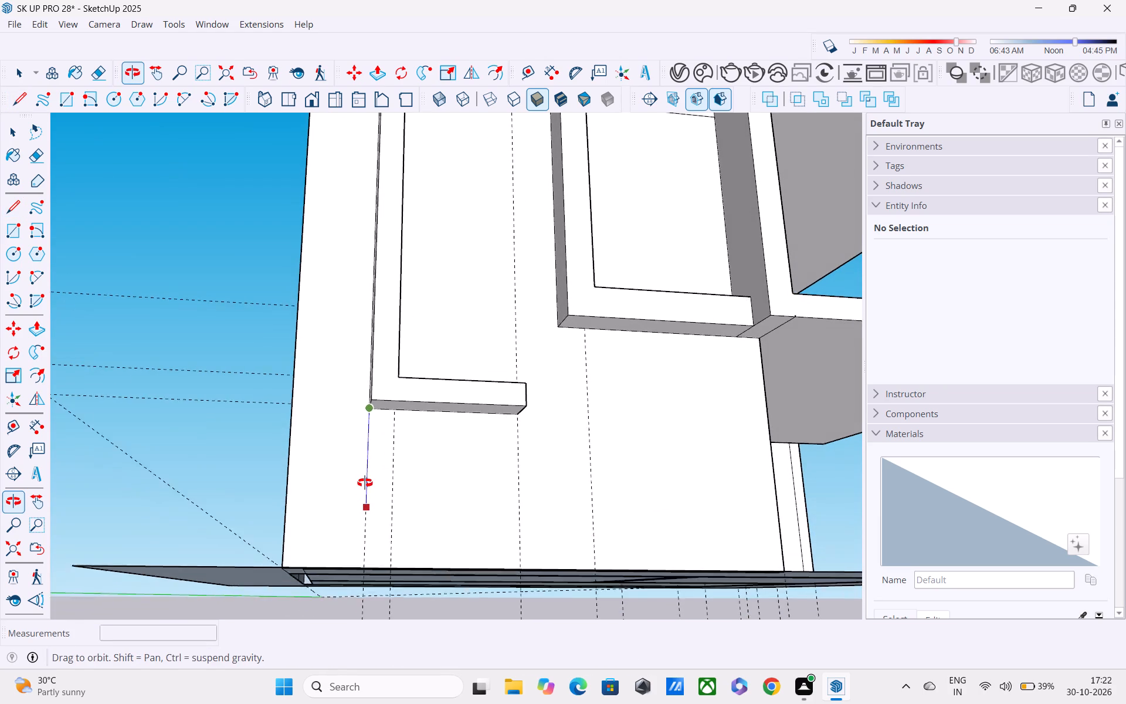
middle_click_drag(365, 483, 364, 373)
middle_click(364, 388)
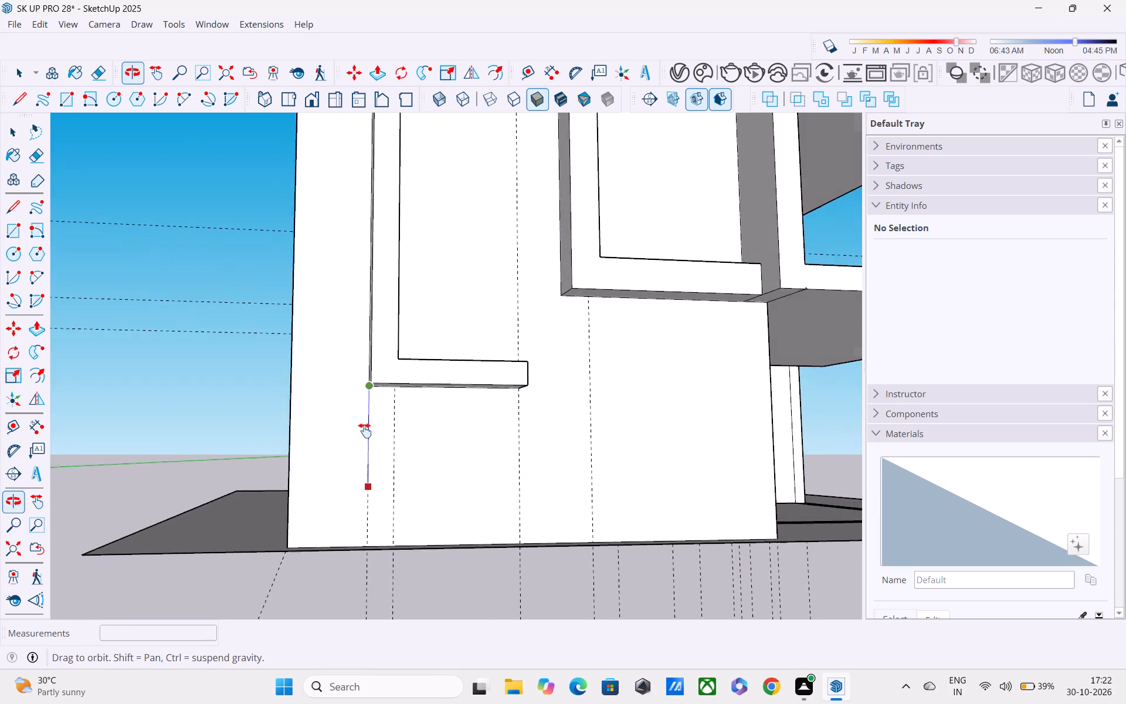
middle_click_drag(364, 415, 364, 524)
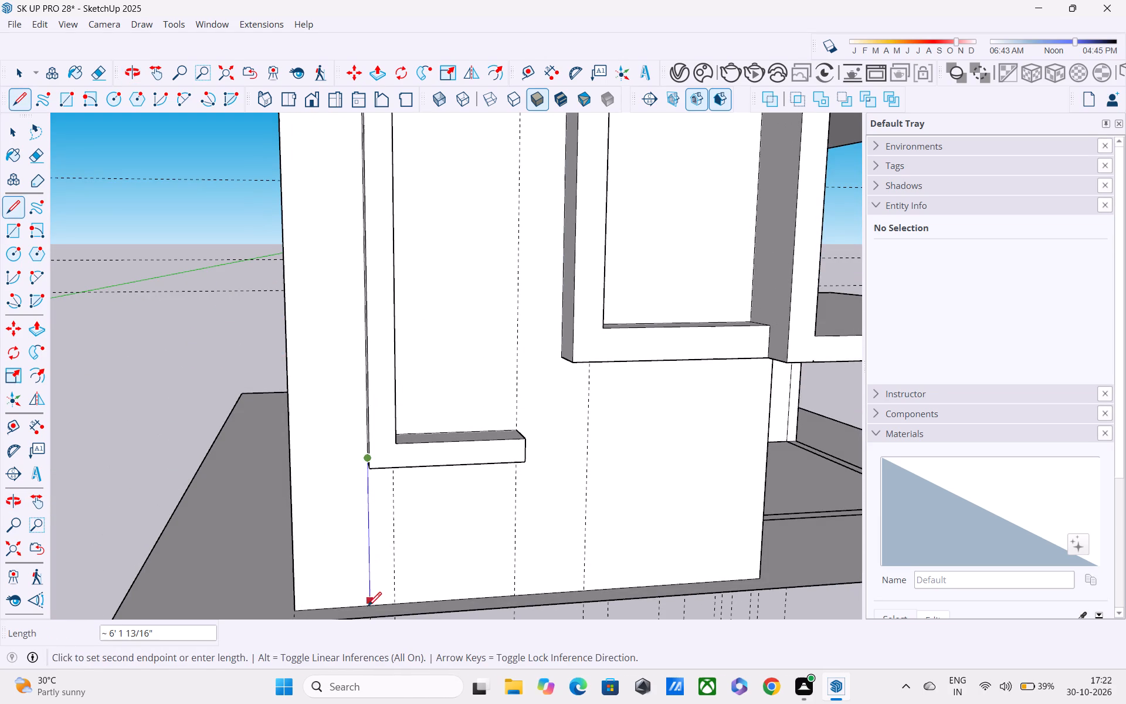
left_click(368, 607)
Draw guide-aligned vertical lines to the wall base, one from inside the C-shaped frame's top about 20' 9" long, one from the tall frame's underside.
scroll(368, 556, "down", 3)
middle_click_drag(368, 553, 322, 456, "shift")
scroll(322, 454, "up", 1, "shift")
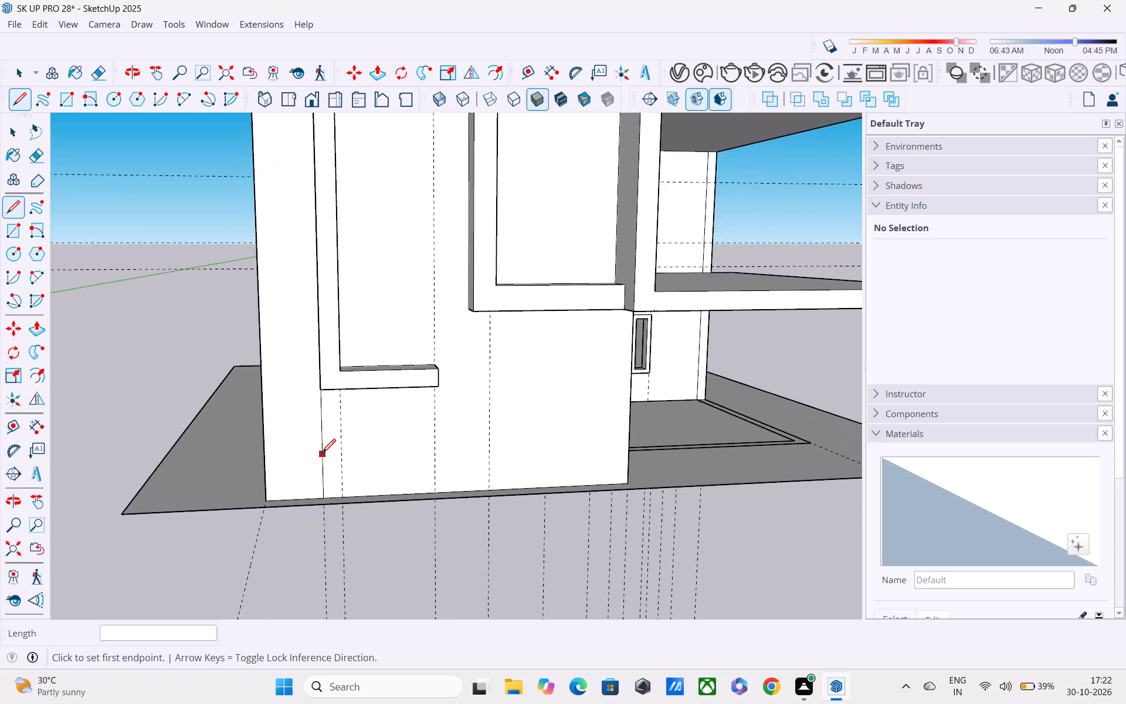
scroll(322, 454, "down", 3, "shift")
middle_click_drag(322, 454, 299, 610)
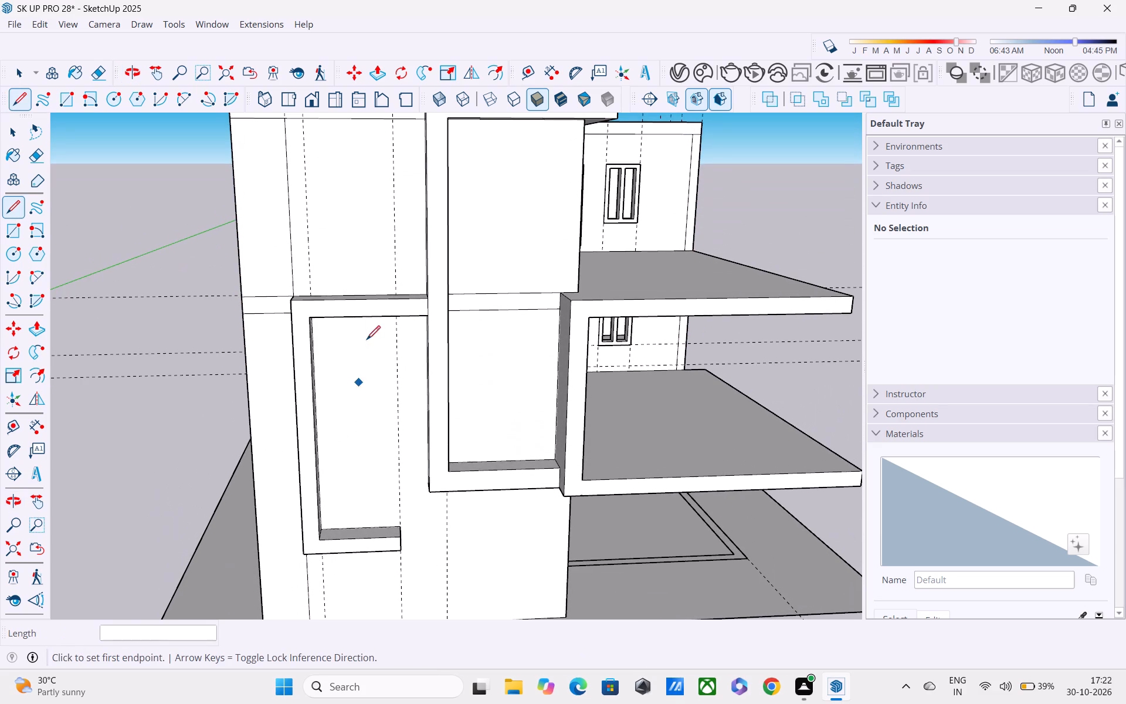
middle_click_drag(398, 346, 446, 292)
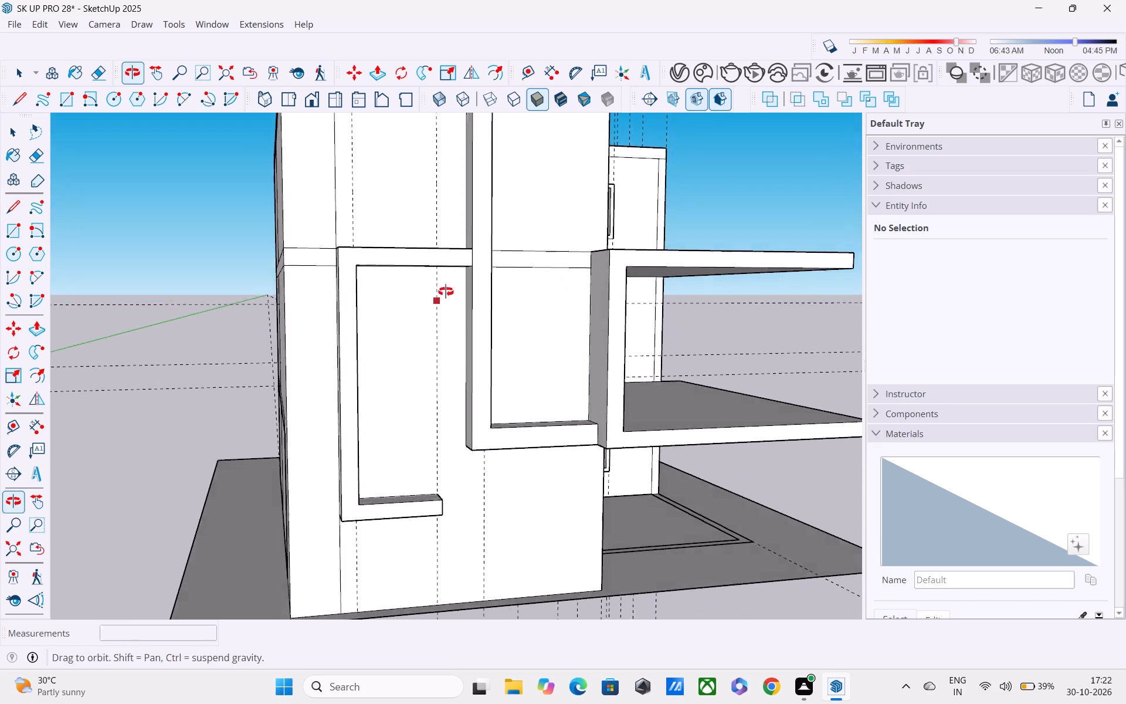
scroll(447, 280, "up", 4)
left_click(436, 262)
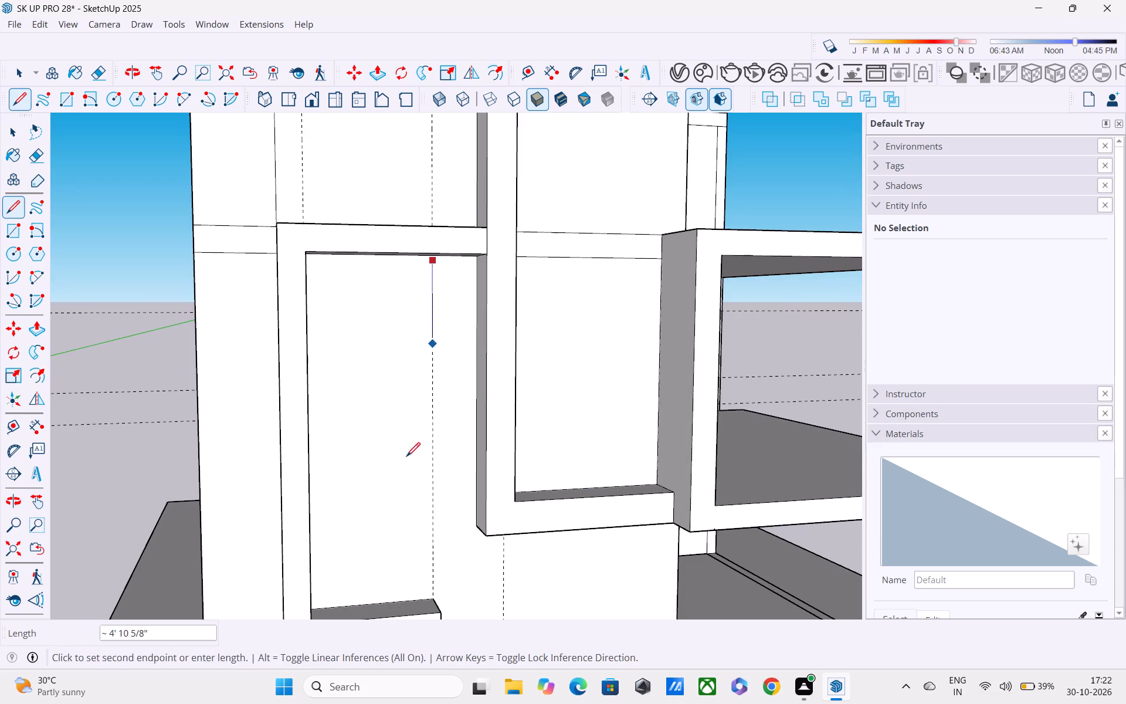
middle_click_drag(432, 540, 416, 177)
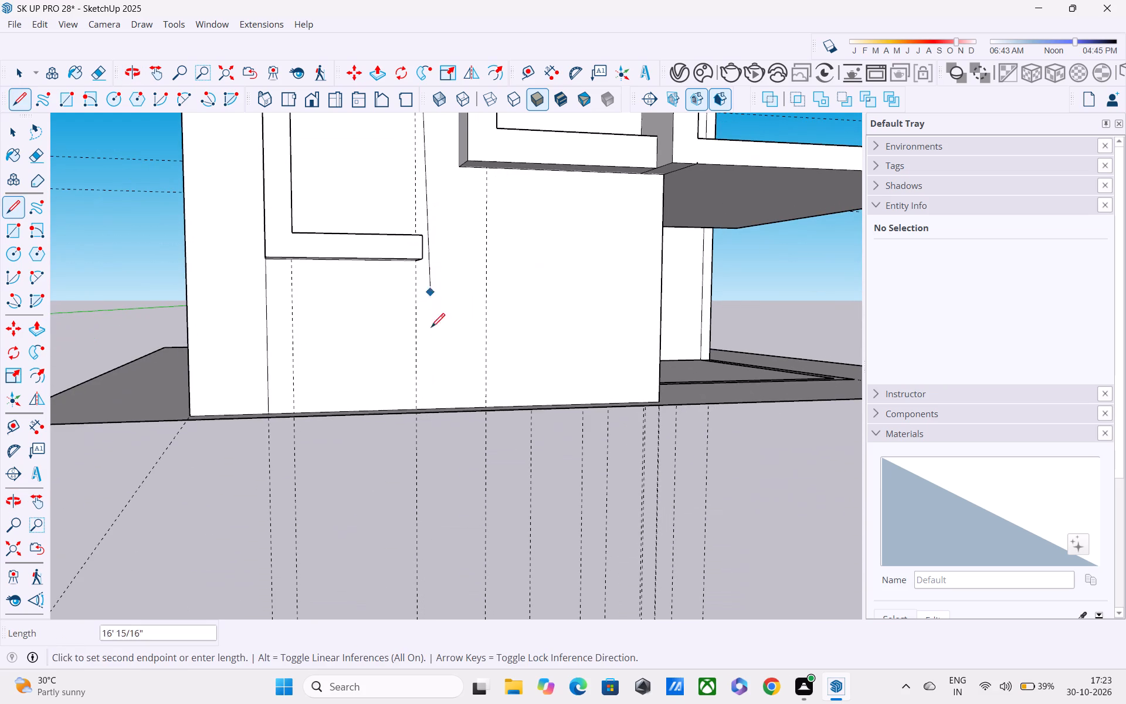
left_click(416, 413)
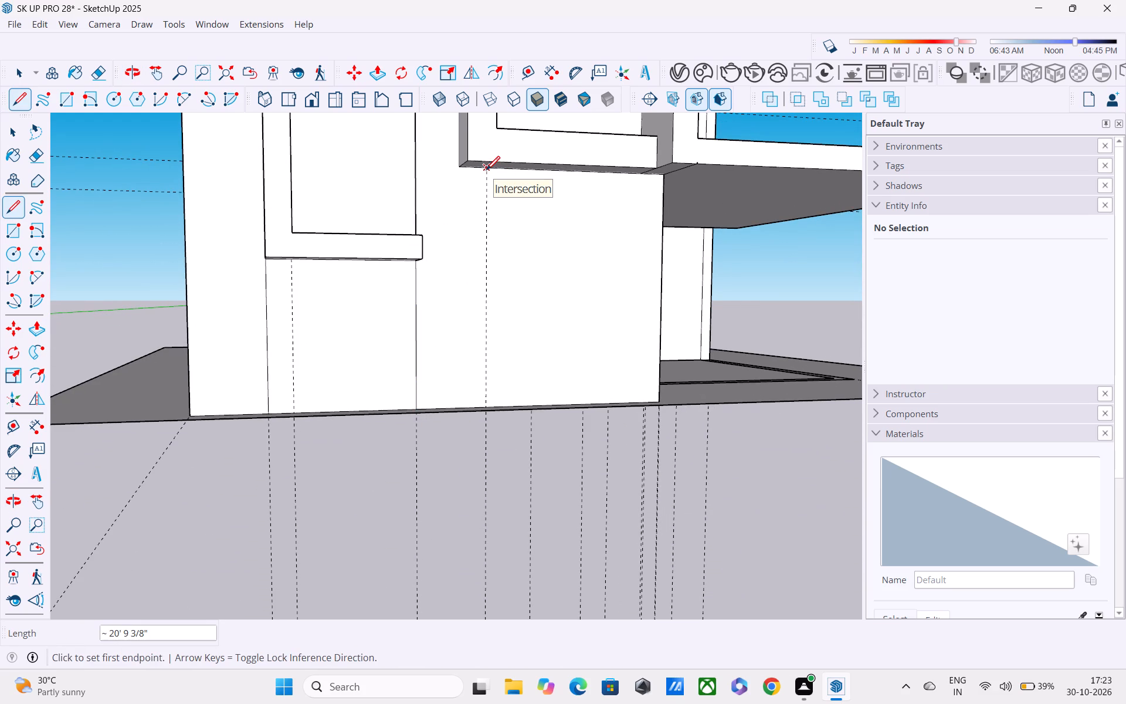
left_click(486, 171)
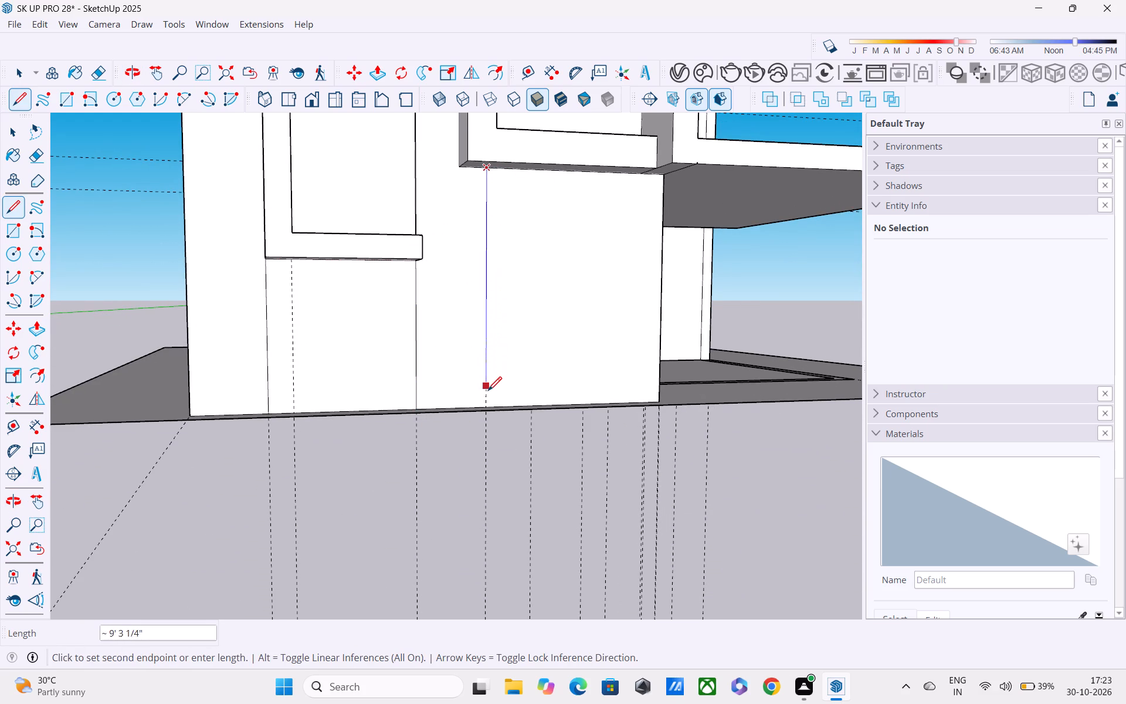
left_click(488, 402)
Draw a vertical line on the top-storey wall along the inner guide, from the roof band's lower edge to the C-shaped frame's top face.
scroll(479, 377, "down", 2)
middle_click_drag(477, 373, 486, 469, "shift")
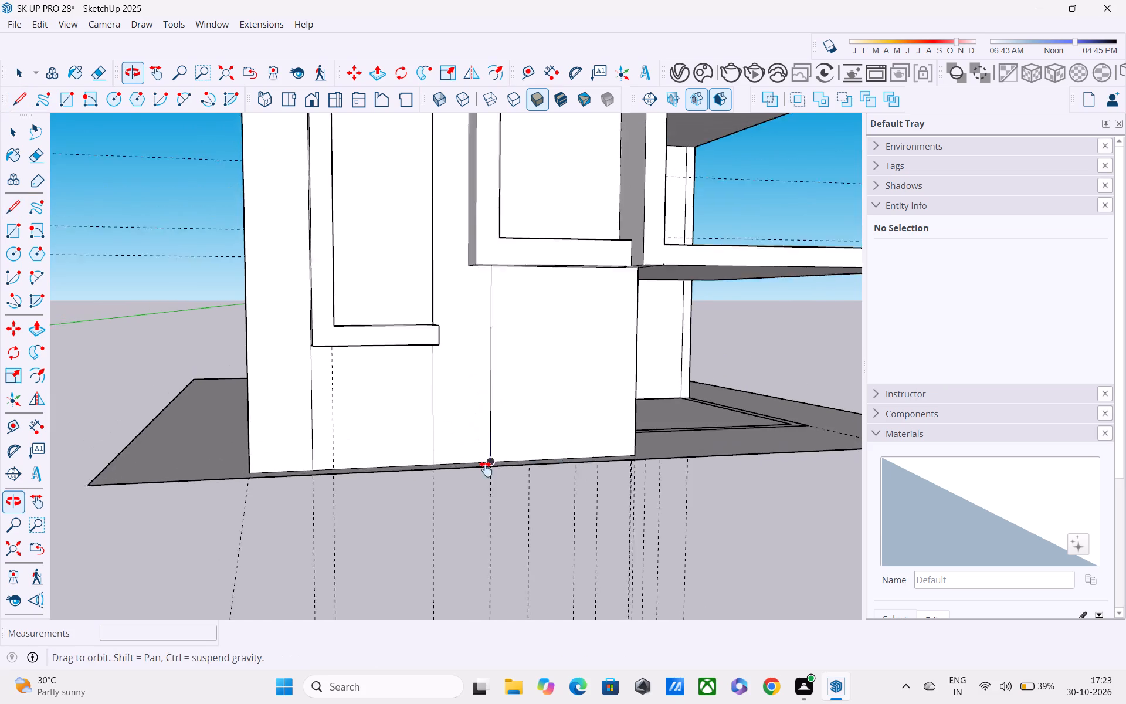
middle_click_drag(486, 469, 509, 641, "shift")
middle_click_drag(442, 358, 459, 439)
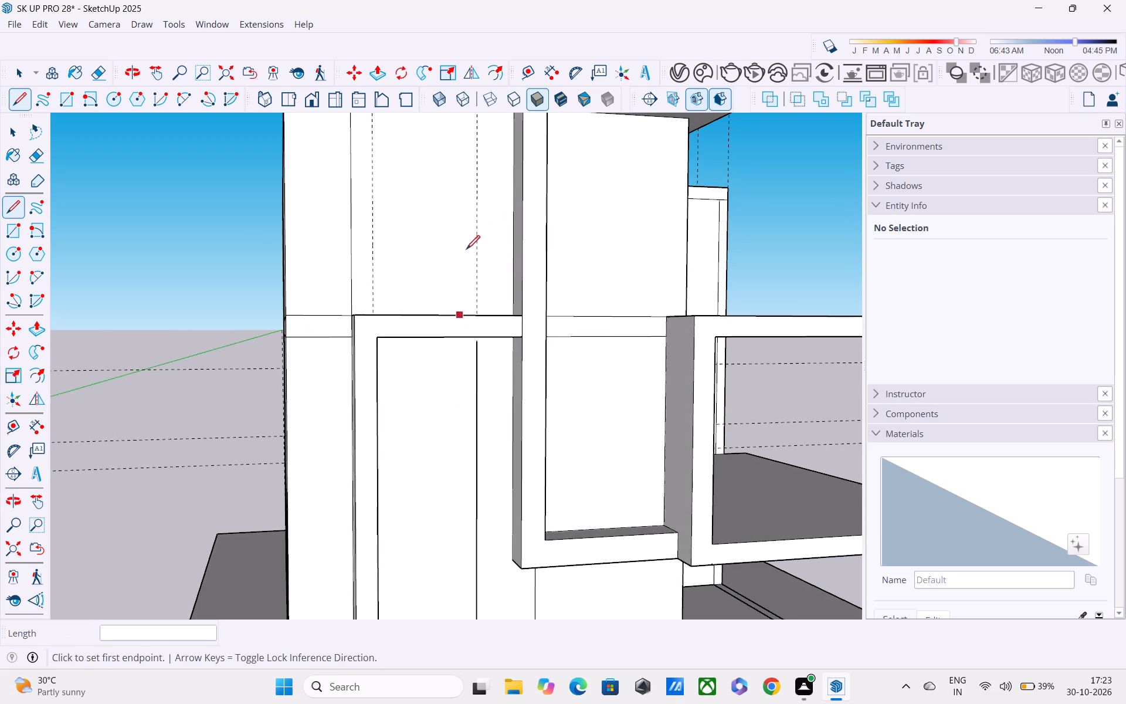
middle_click_drag(470, 191, 501, 450, "shift")
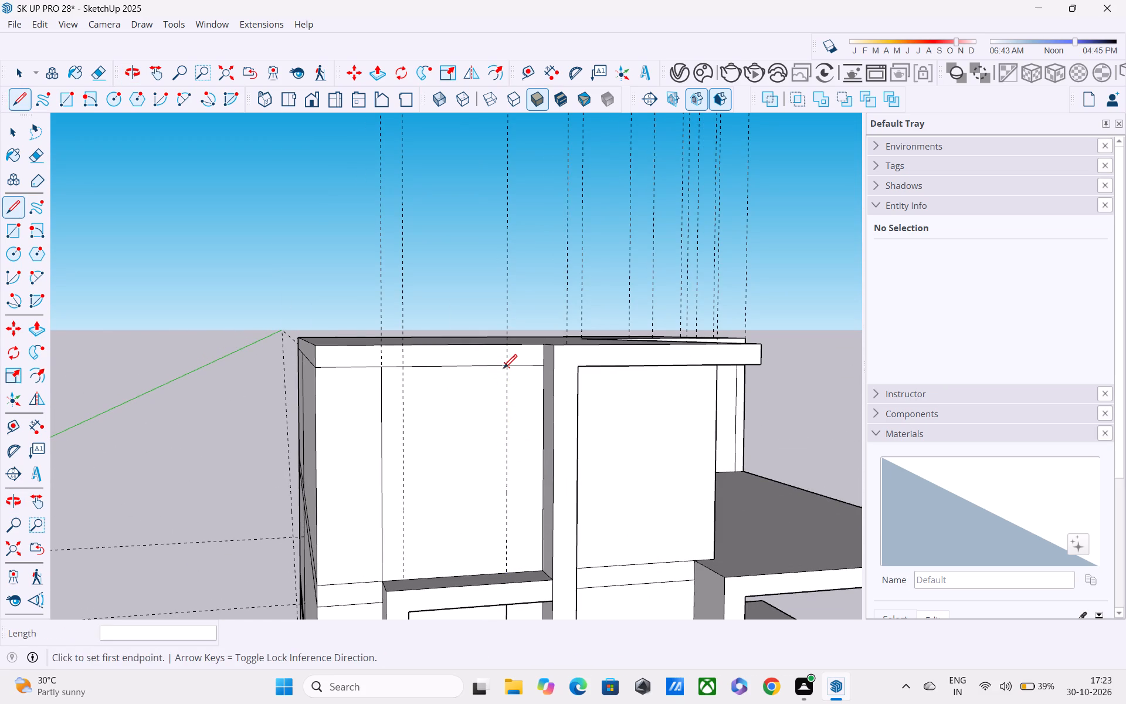
left_click(504, 367)
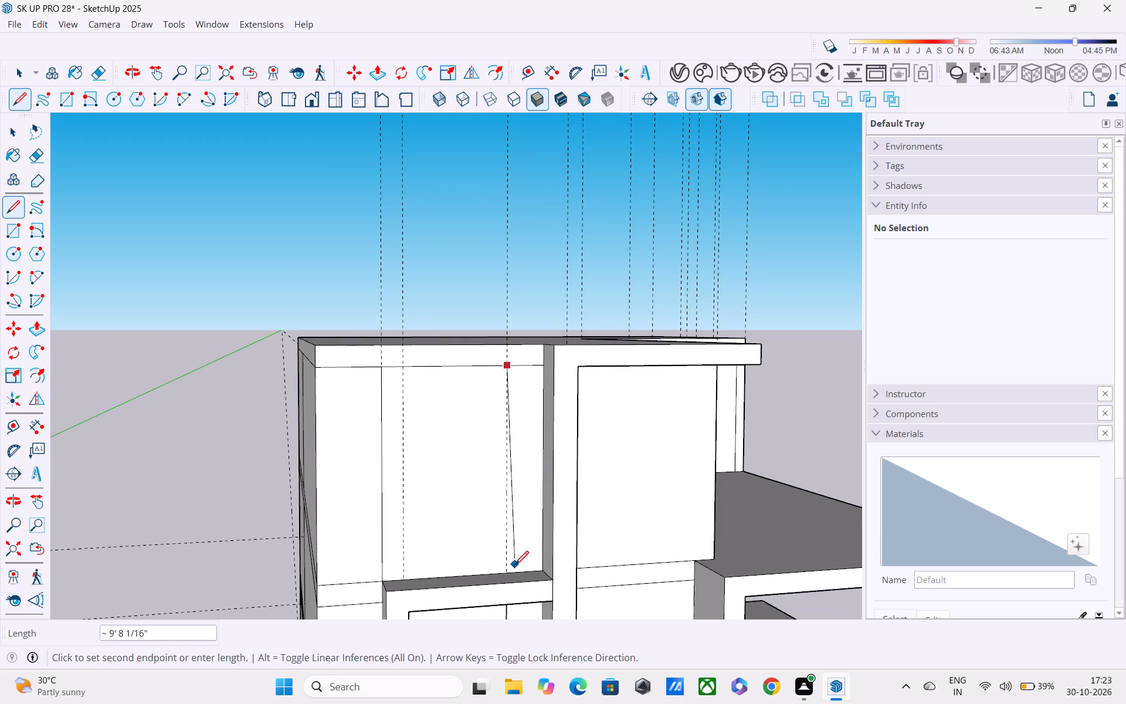
left_click(513, 576)
Close the gap under the C-shaped frame's top bar with a vertical line about 2 5/8" long, meeting the inner line's upper end.
middle_click_drag(474, 442, 425, 199)
scroll(425, 199, "up", 1, "shift")
scroll(425, 205, "down", 6)
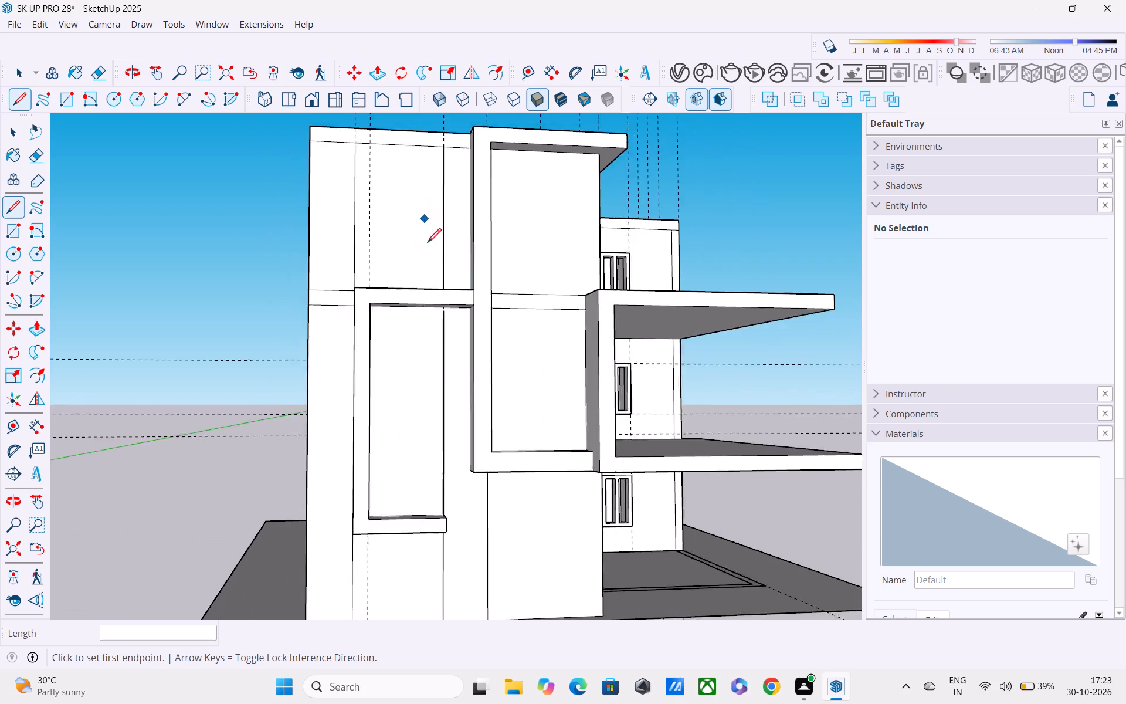
scroll(430, 305, "up", 1)
middle_click_drag(430, 306, 405, 213, "shift")
scroll(405, 212, "down", 1)
key("space")
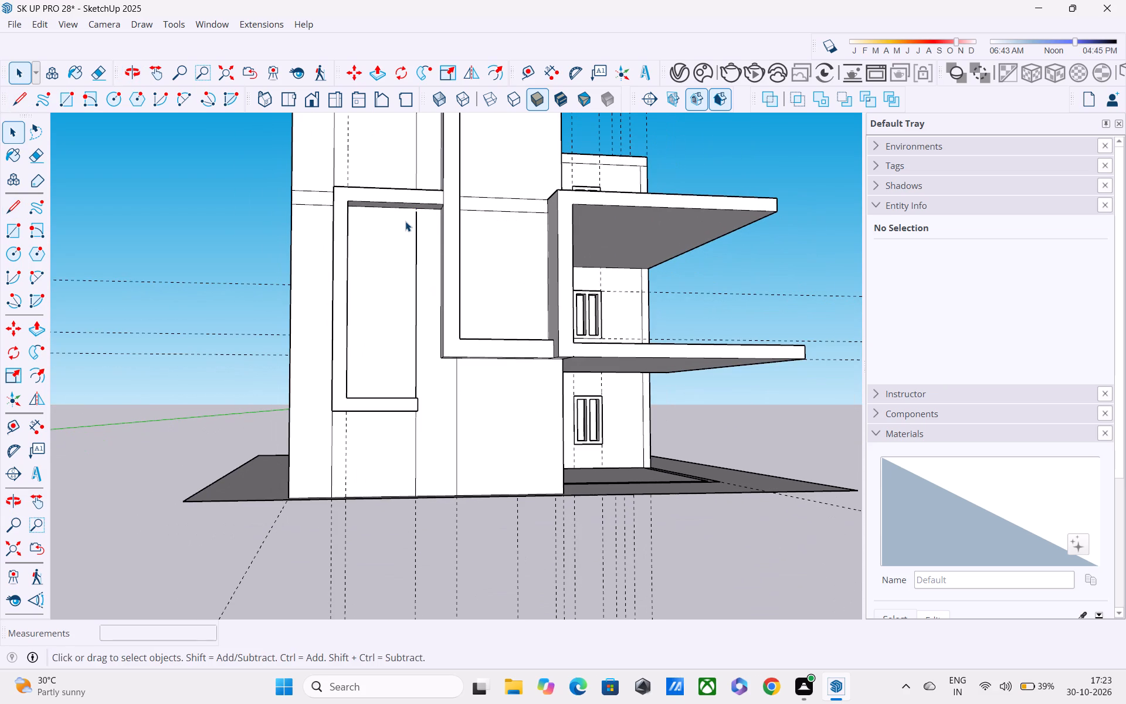
middle_click_drag(406, 222, 414, 286, "shift")
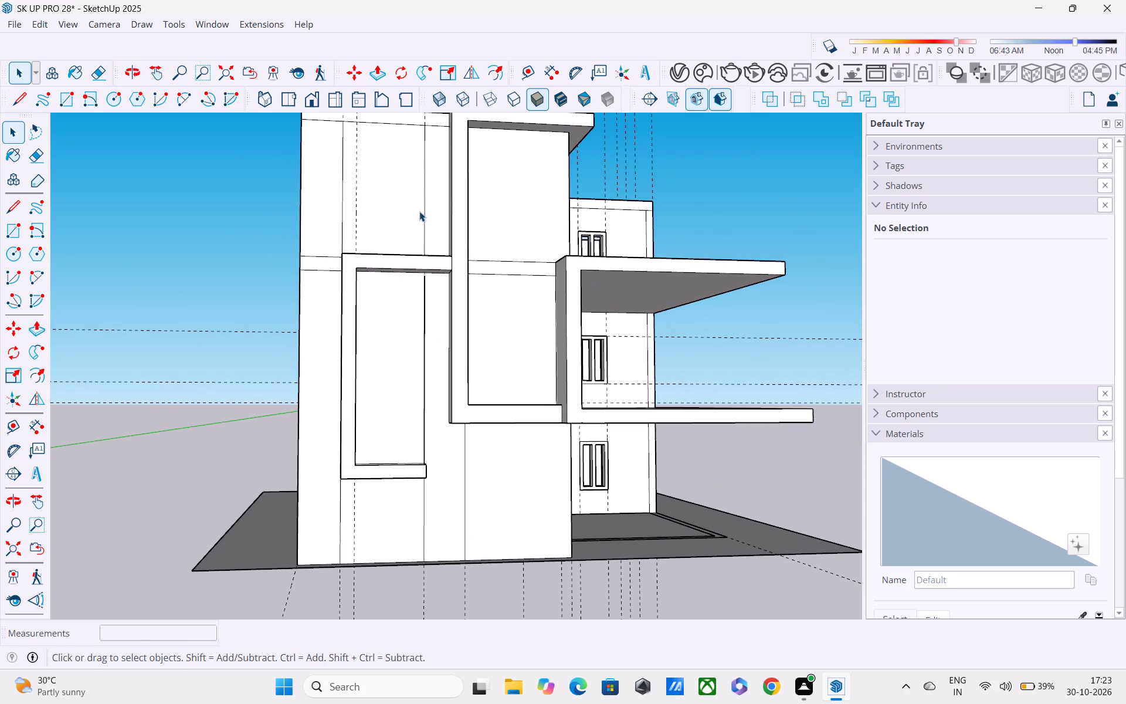
scroll(426, 210, "up", 2)
scroll(419, 302, "up", 10)
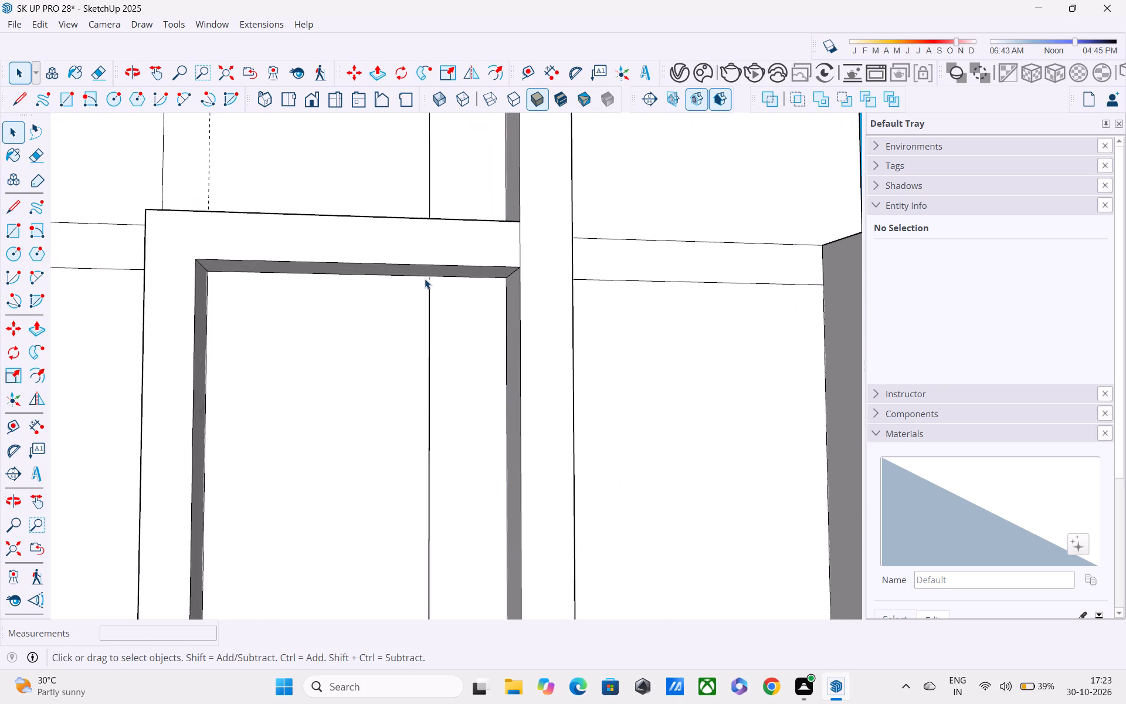
scroll(425, 279, "up", 3)
key("l")
scroll(428, 268, "up", 3)
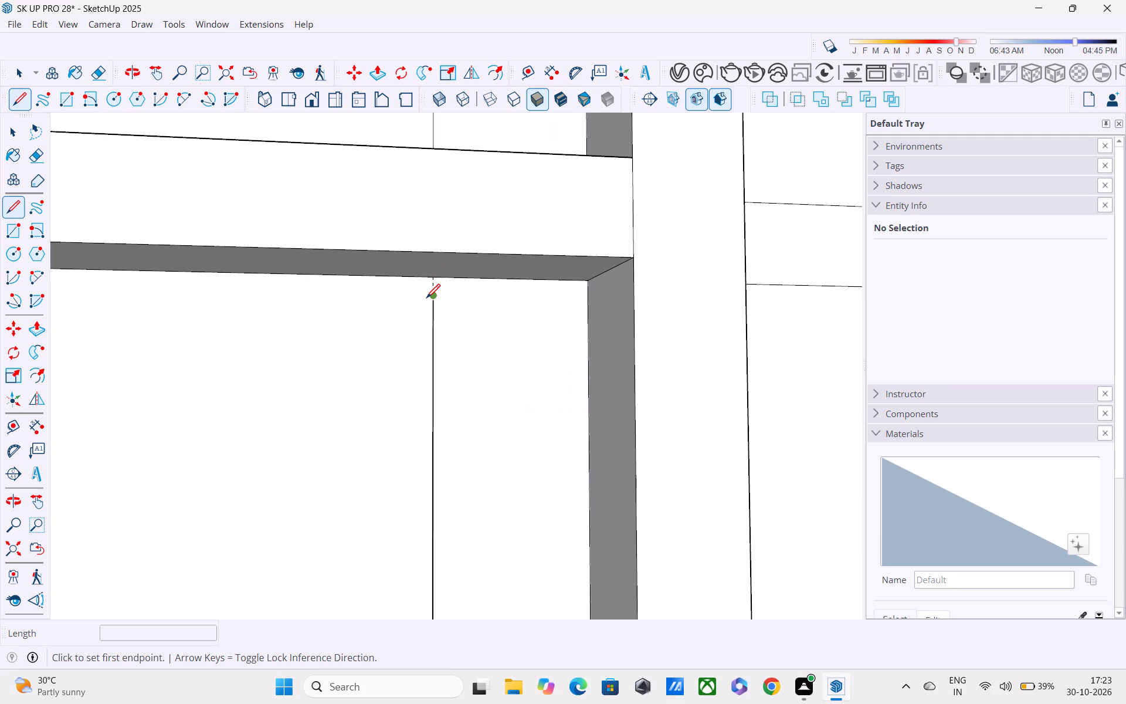
left_click(429, 278)
left_click(430, 299)
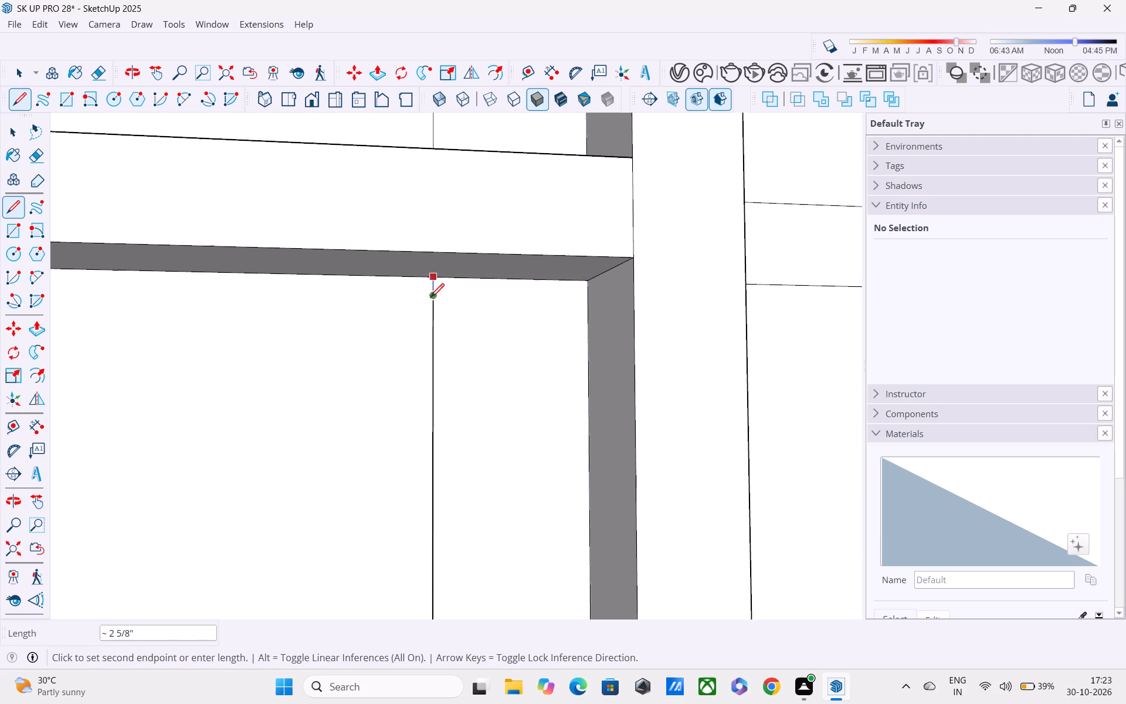
scroll(430, 299, "down", 18)
scroll(413, 269, "up", 1)
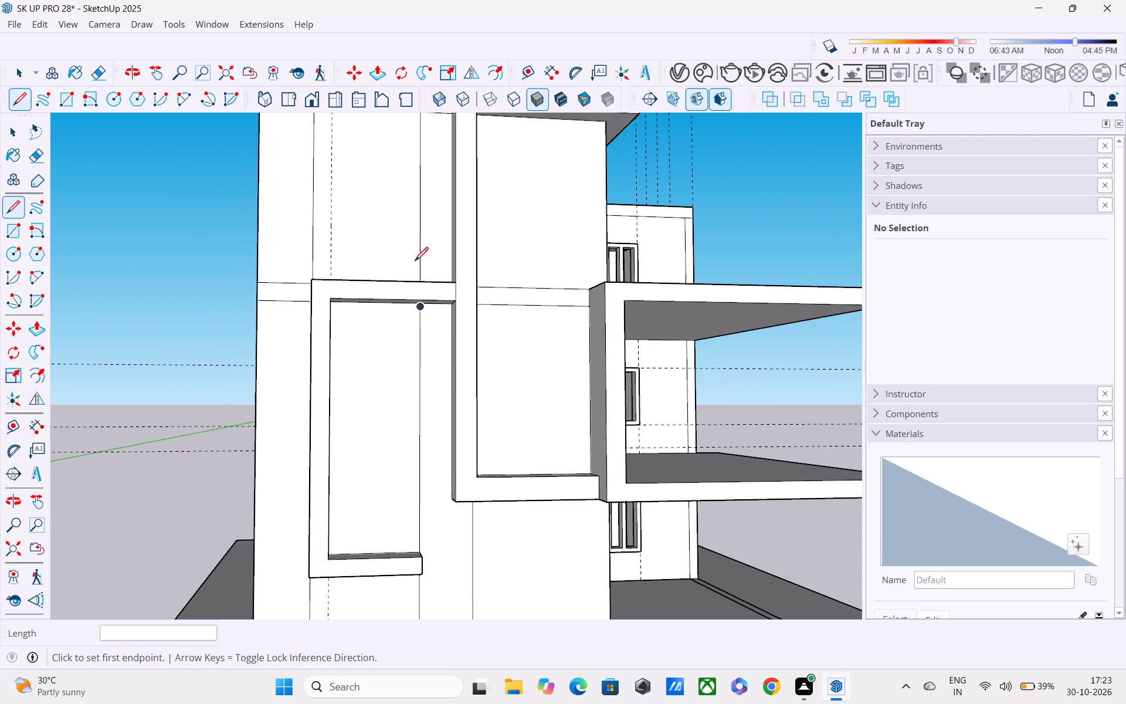
middle_click_drag(415, 262, 491, 385, "shift")
key("space")
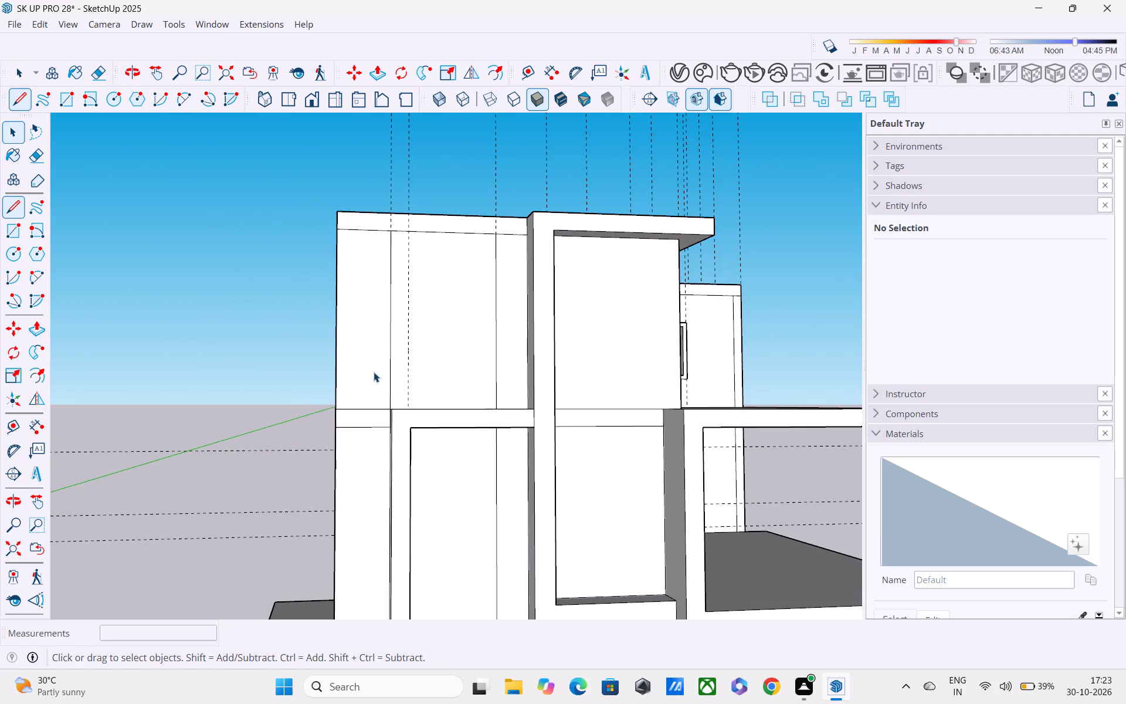
Examine the divided strips of the front facade down to the wall base and the underside of the house's base slab.
scroll(366, 377, "down", 10)
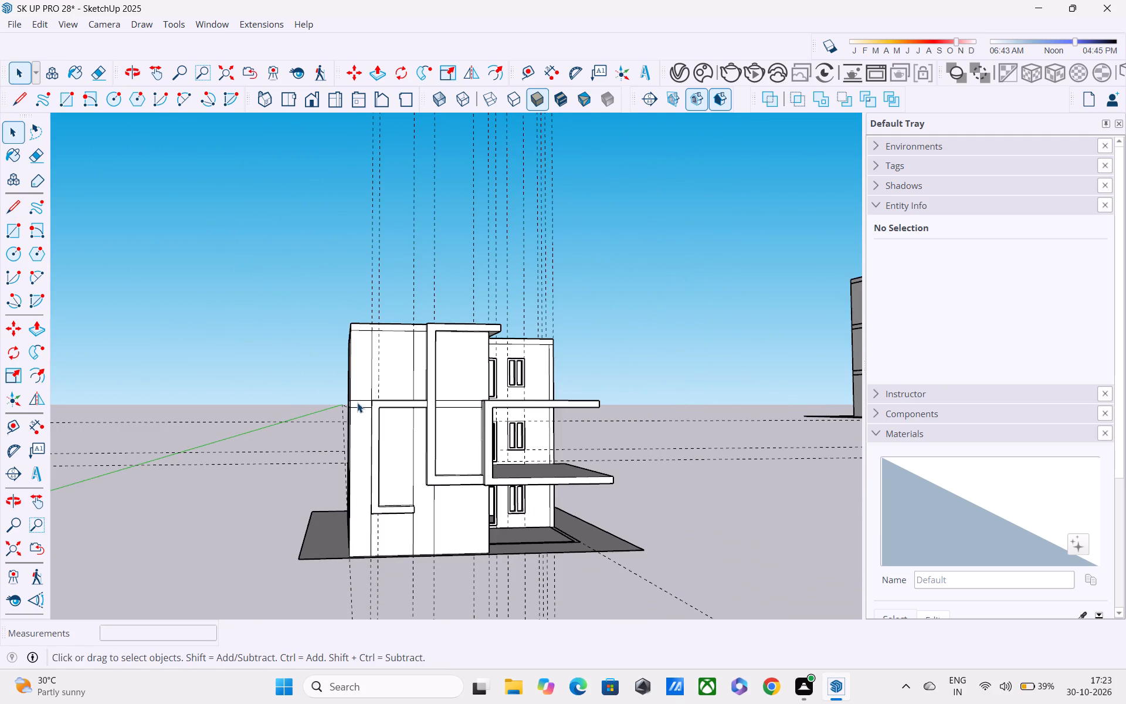
middle_click_drag(357, 402, 395, 415, "shift")
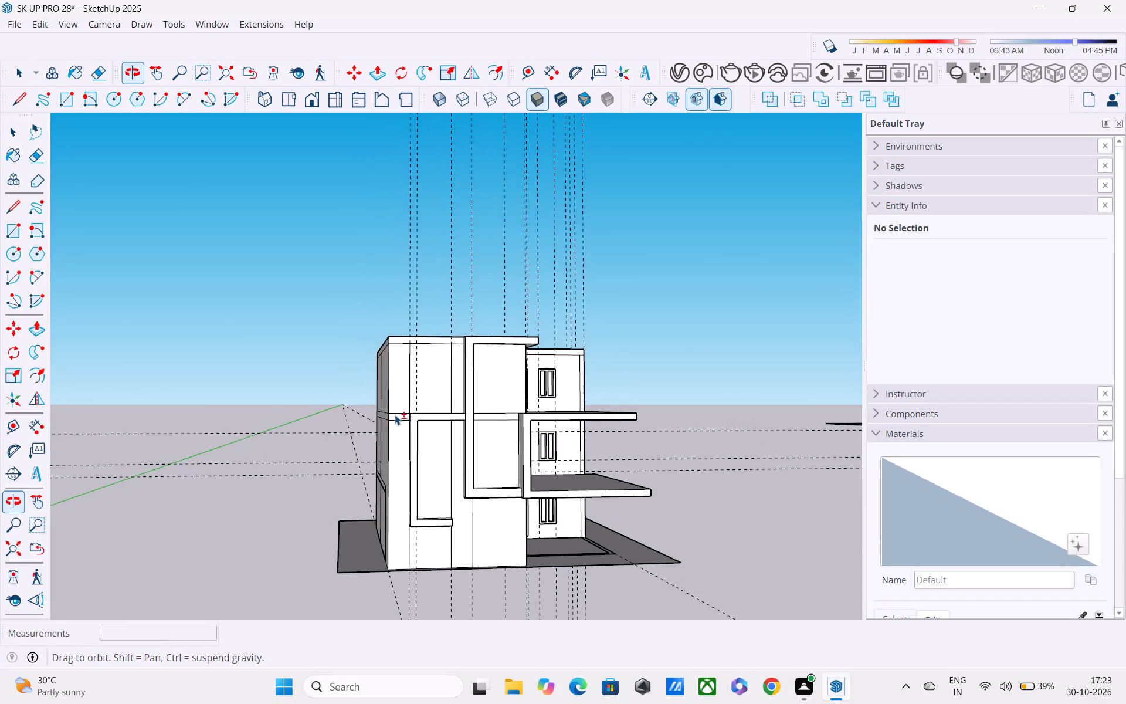
scroll(395, 415, "up", 2, "shift")
middle_click_drag(395, 415, 389, 304, "shift")
scroll(389, 409, "up", 4)
middle_click_drag(379, 378, 379, 348)
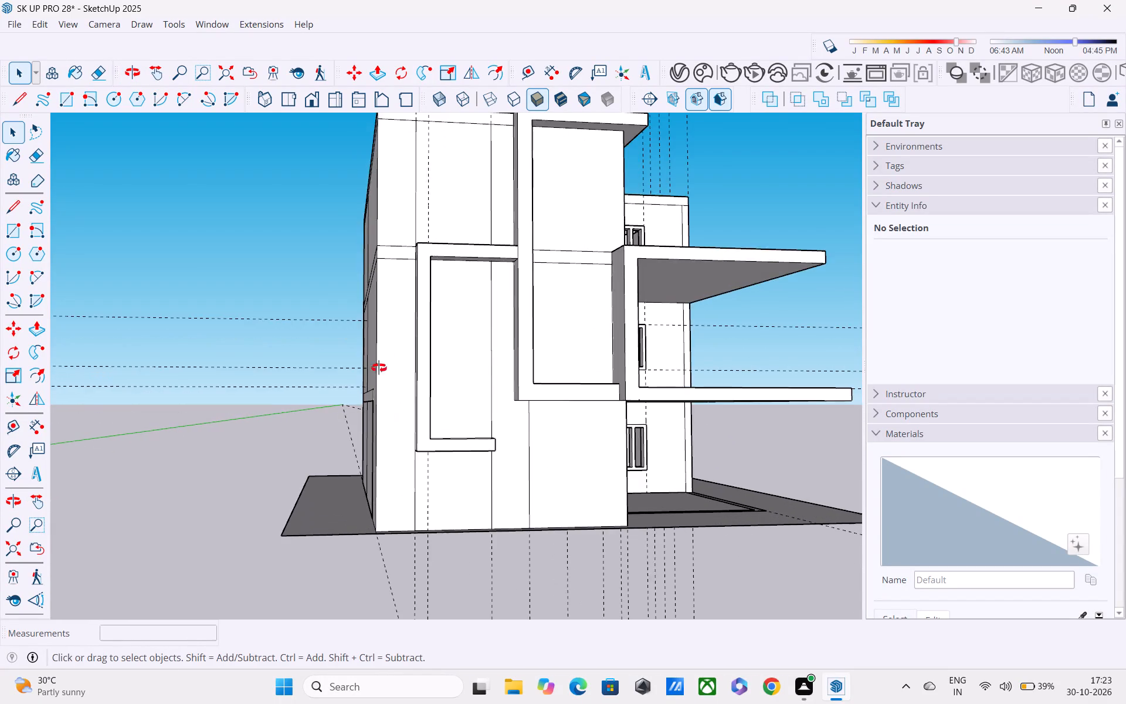
middle_click_drag(379, 348, 370, 187)
scroll(381, 296, "up", 4)
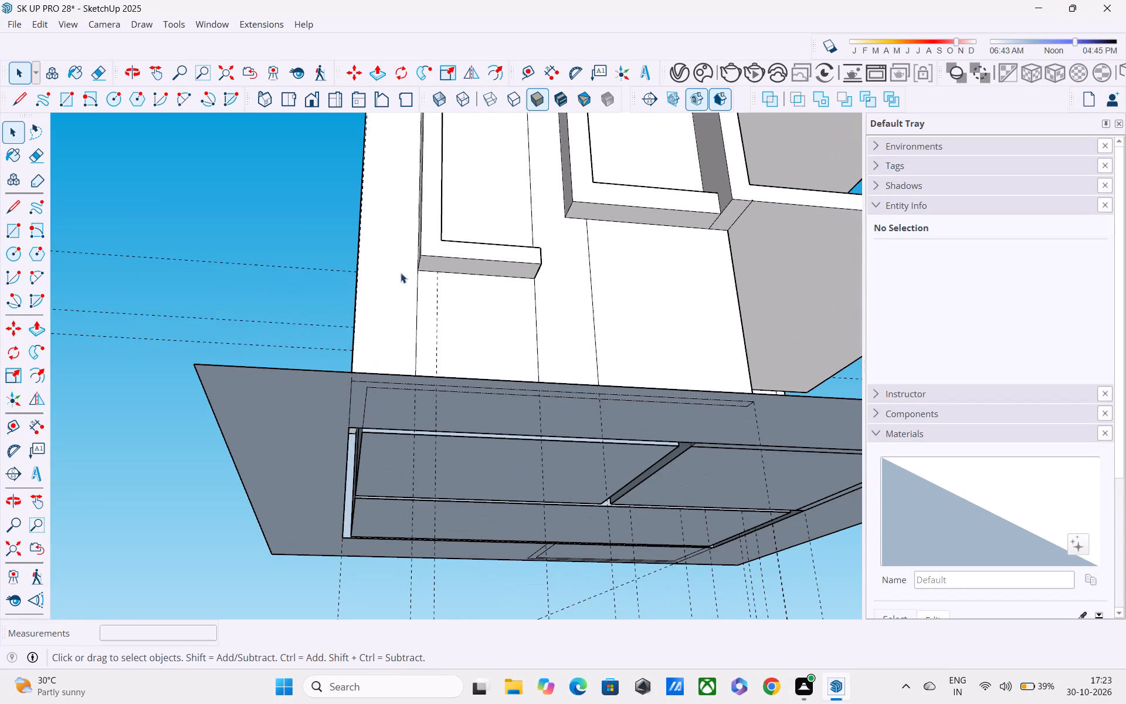
middle_click_drag(420, 305, 358, 317)
scroll(357, 317, "down", 2)
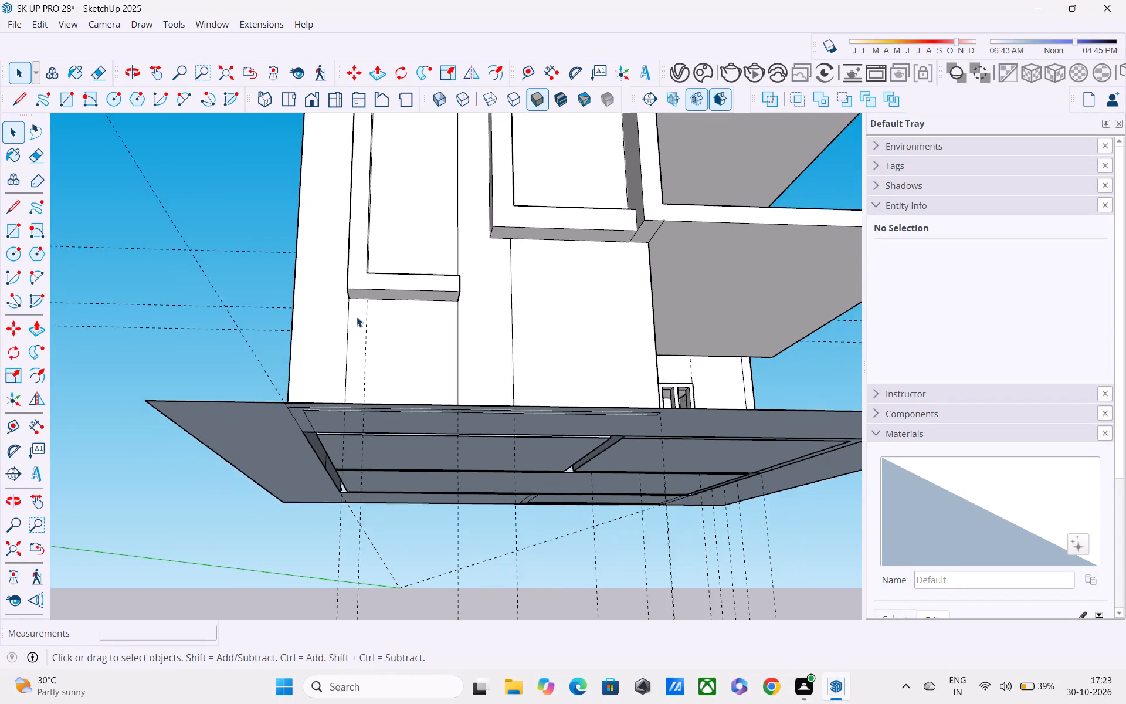
scroll(357, 317, "down", 3)
middle_click_drag(356, 316, 352, 393)
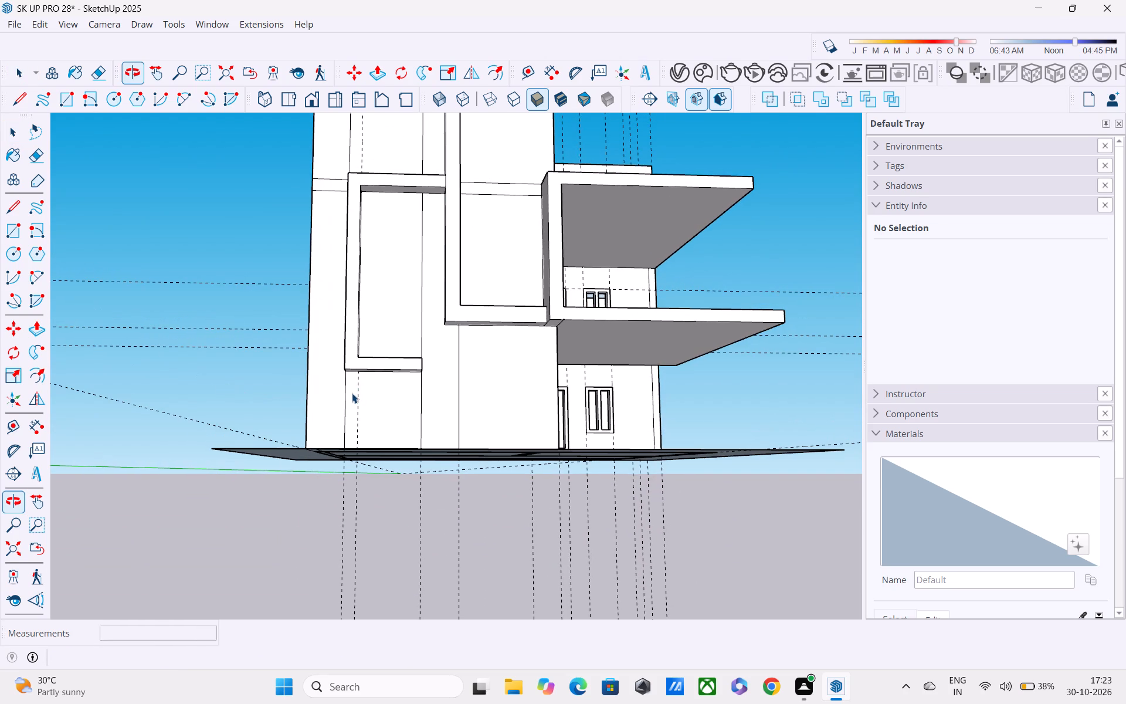
key("space")
scroll(351, 388, "down", 4)
scroll(384, 509, "down", 2)
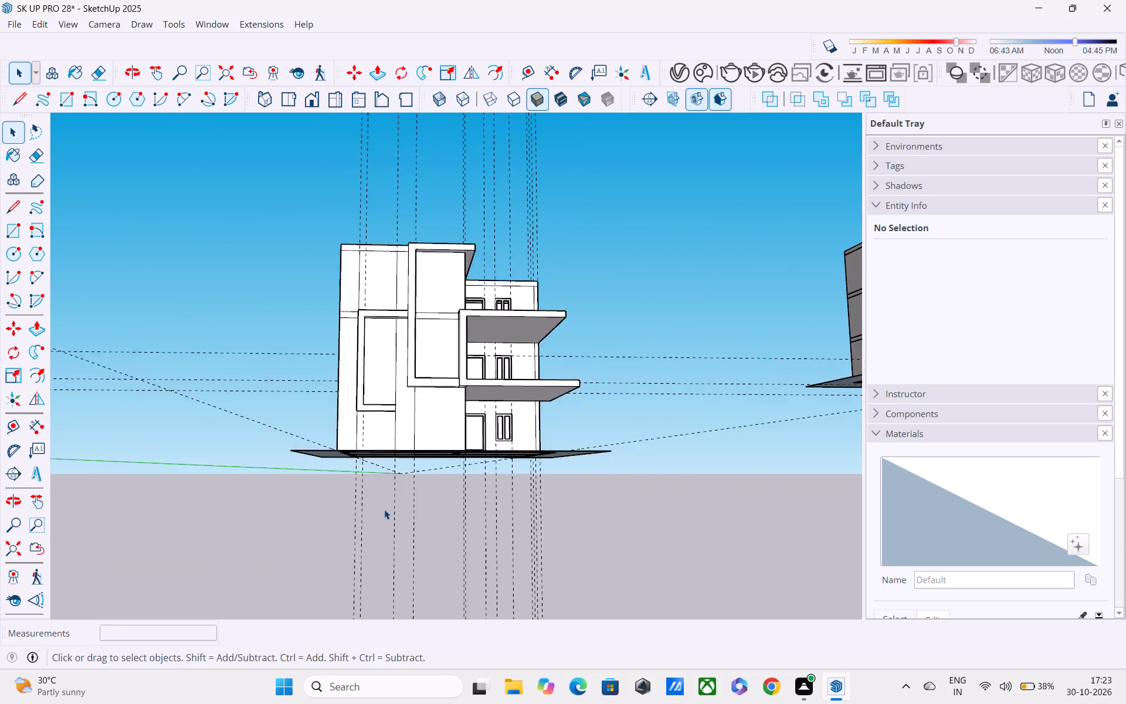
scroll(384, 509, "down", 2)
scroll(384, 509, "up", 8)
middle_click_drag(384, 501, 569, 489)
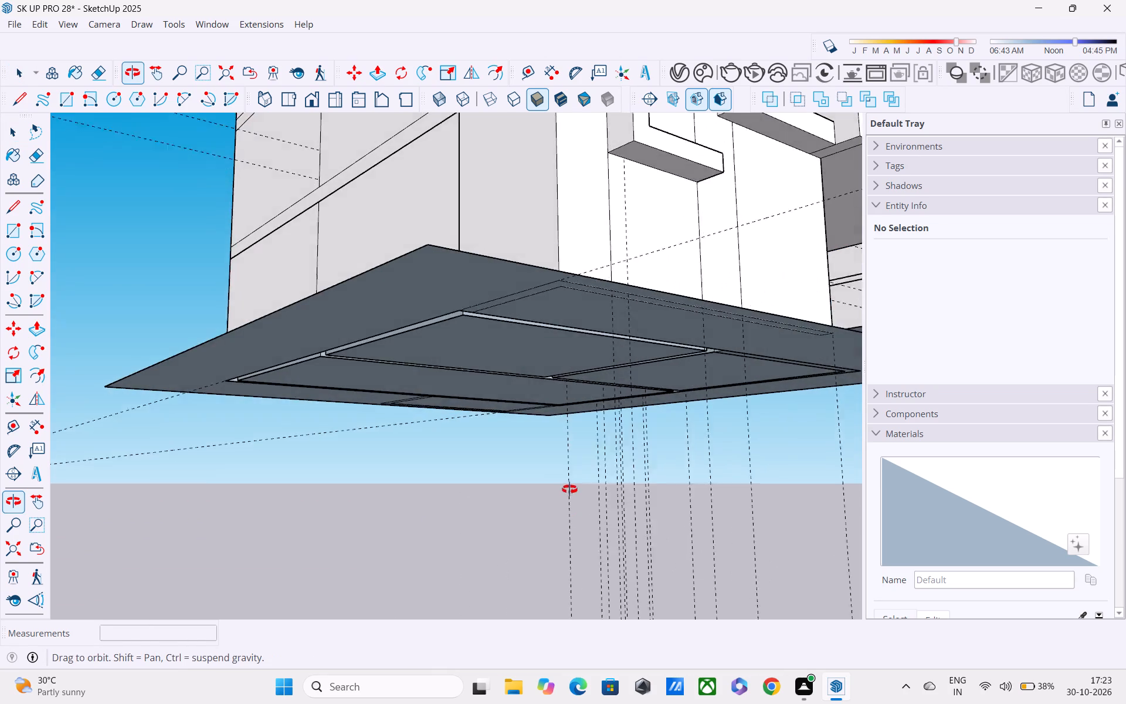
middle_click_drag(569, 489, 252, 390)
middle_click_drag(246, 395, 347, 429)
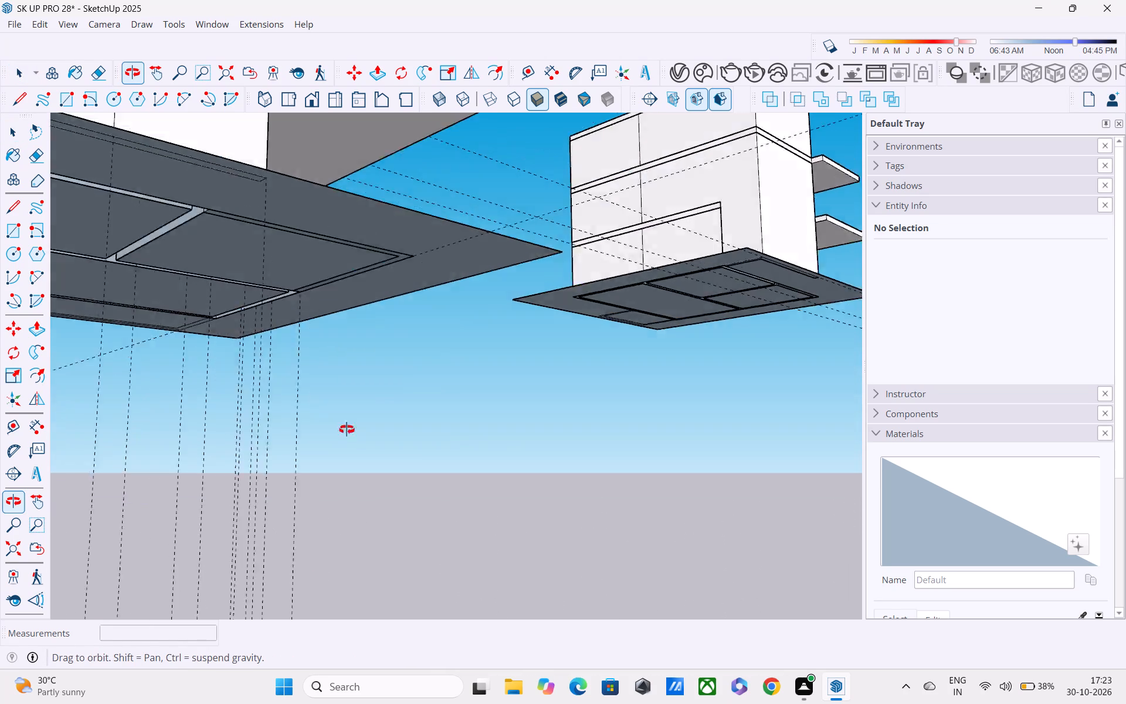
middle_click_drag(347, 429, 270, 378)
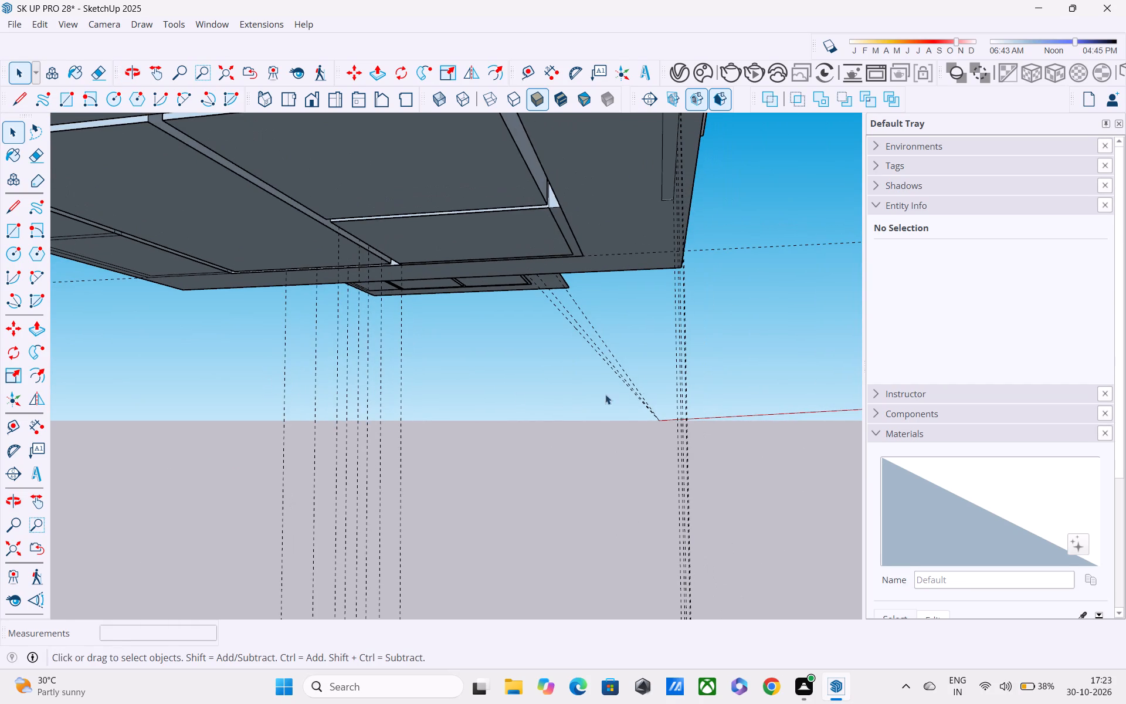
middle_click_drag(718, 377, 619, 384)
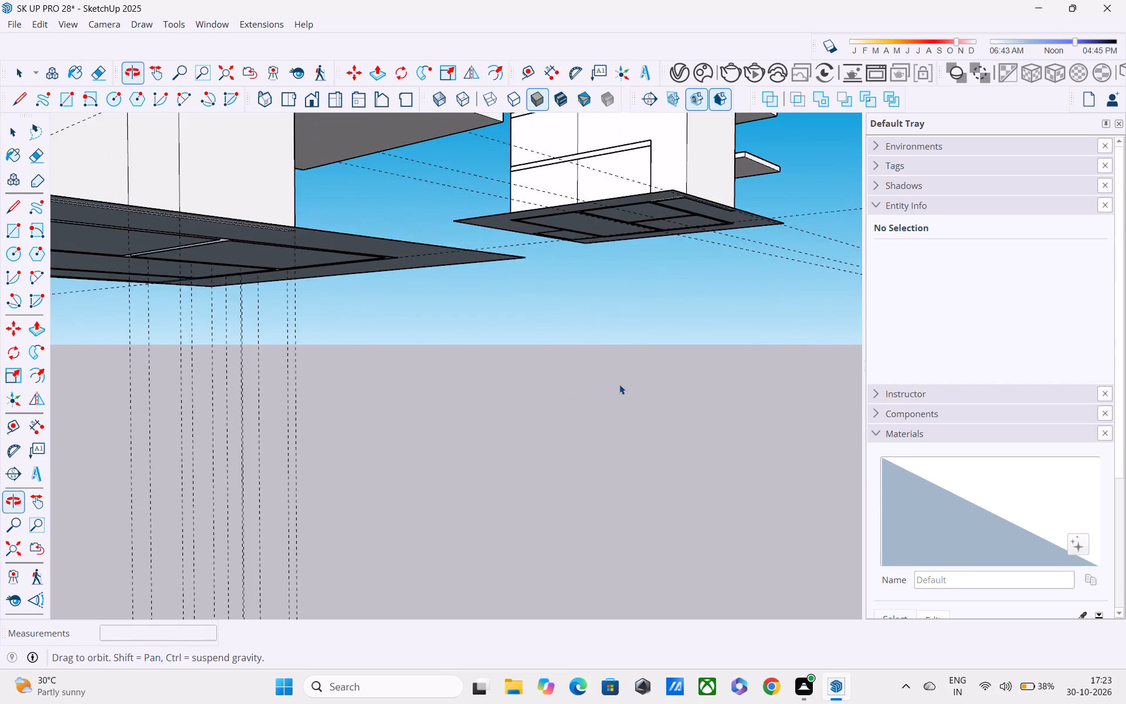
Examine the overall massing of the original house beside its spare copy, from ground level and from above.
scroll(619, 384, "down", 10)
middle_click_drag(619, 384, 508, 386)
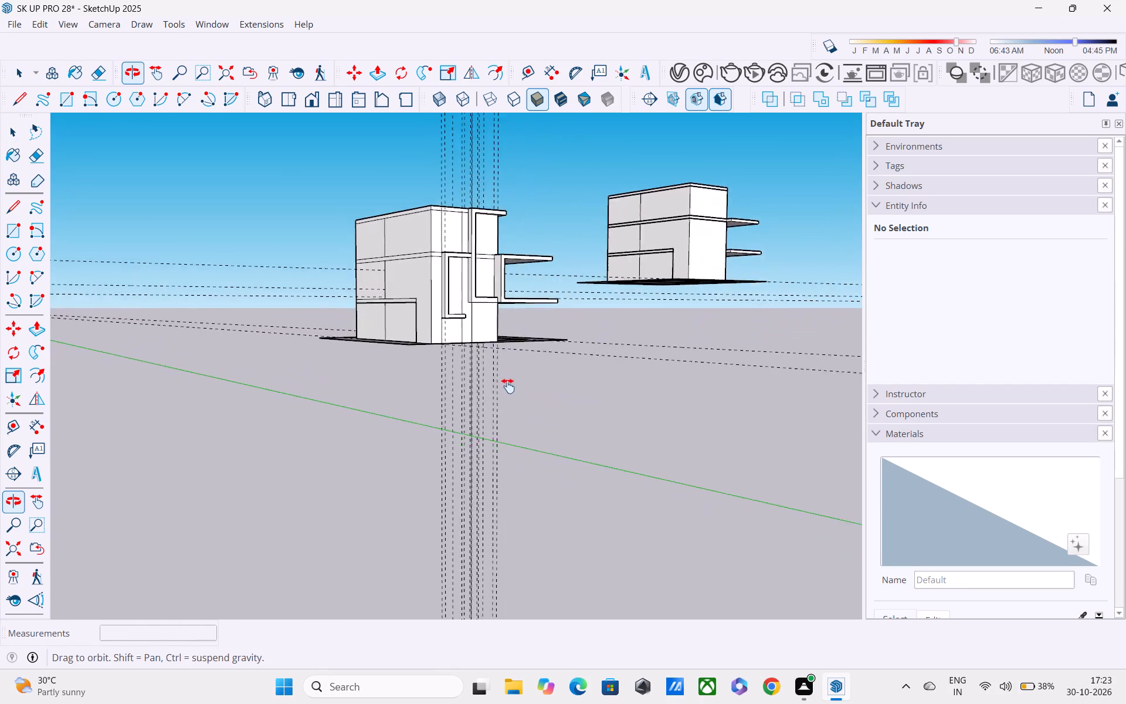
middle_click_drag(508, 386, 504, 385)
scroll(504, 385, "up", 4, "shift")
scroll(503, 385, "down", 2, "shift")
middle_click_drag(503, 385, 348, 490, "shift")
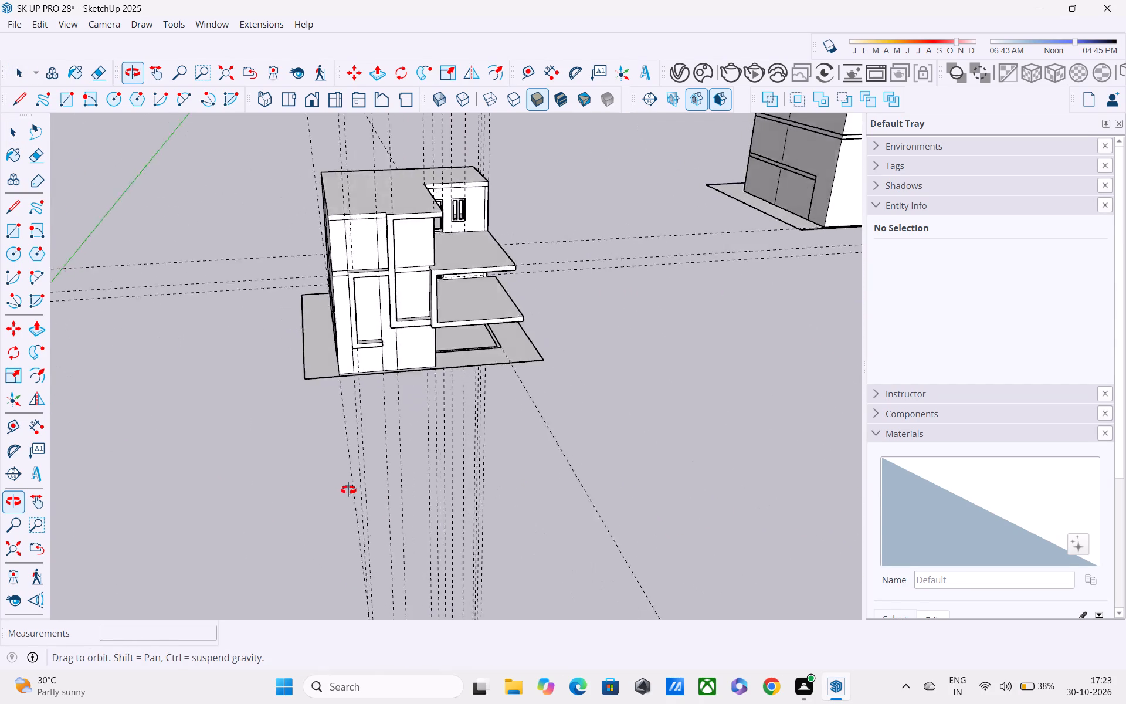
middle_click_drag(348, 490, 324, 466, "shift")
scroll(325, 460, "down", 5)
middle_click_drag(325, 460, 408, 449)
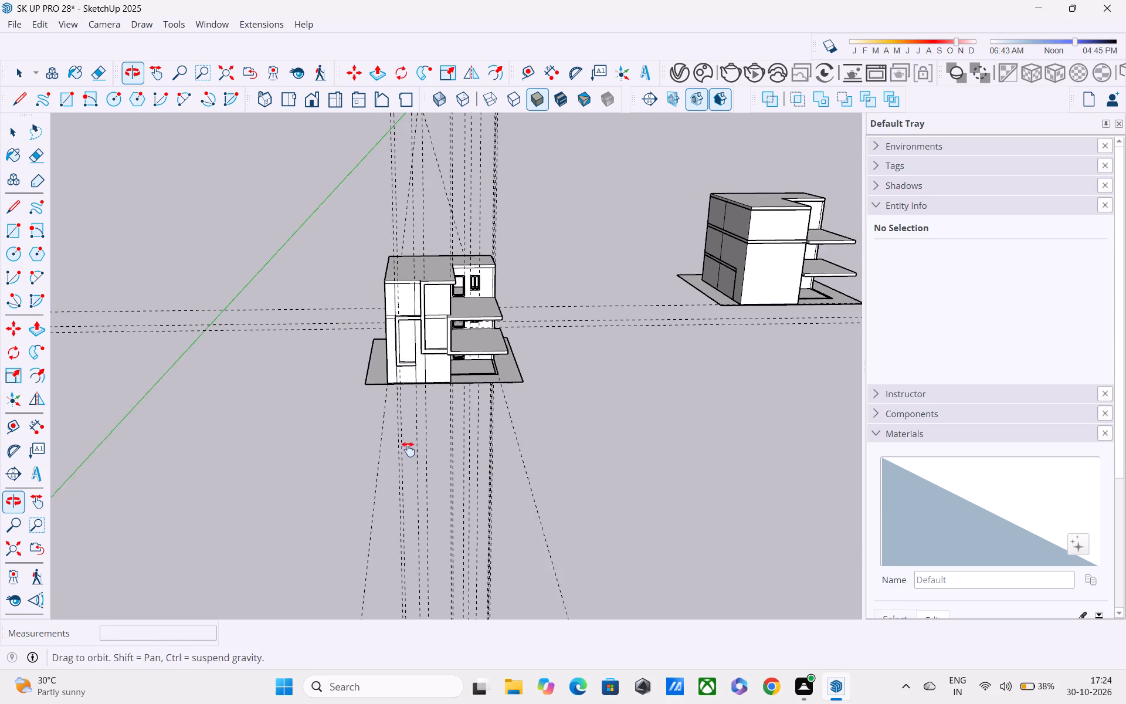
middle_click_drag(408, 449, 411, 448)
scroll(412, 447, "down", 4)
middle_click_drag(412, 447, 399, 501)
Examine the top storey, projecting slabs and joined front frames of the original house up close.
scroll(437, 397, "up", 5)
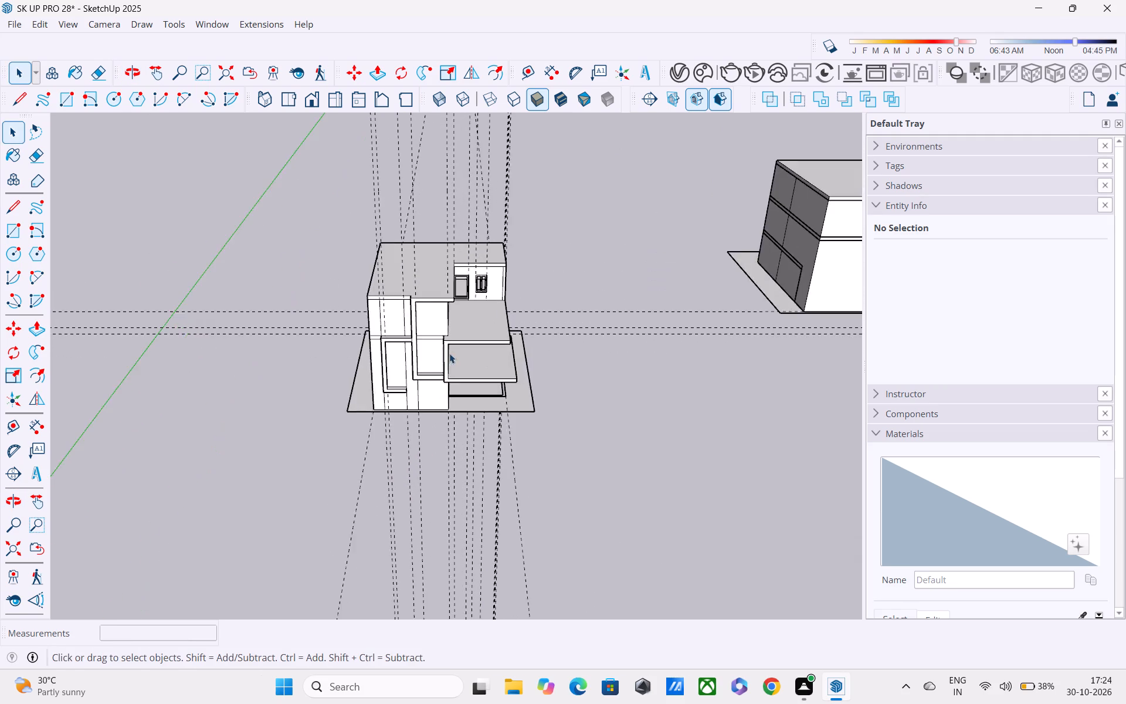
scroll(449, 353, "up", 13)
middle_click_drag(450, 338, 523, 458)
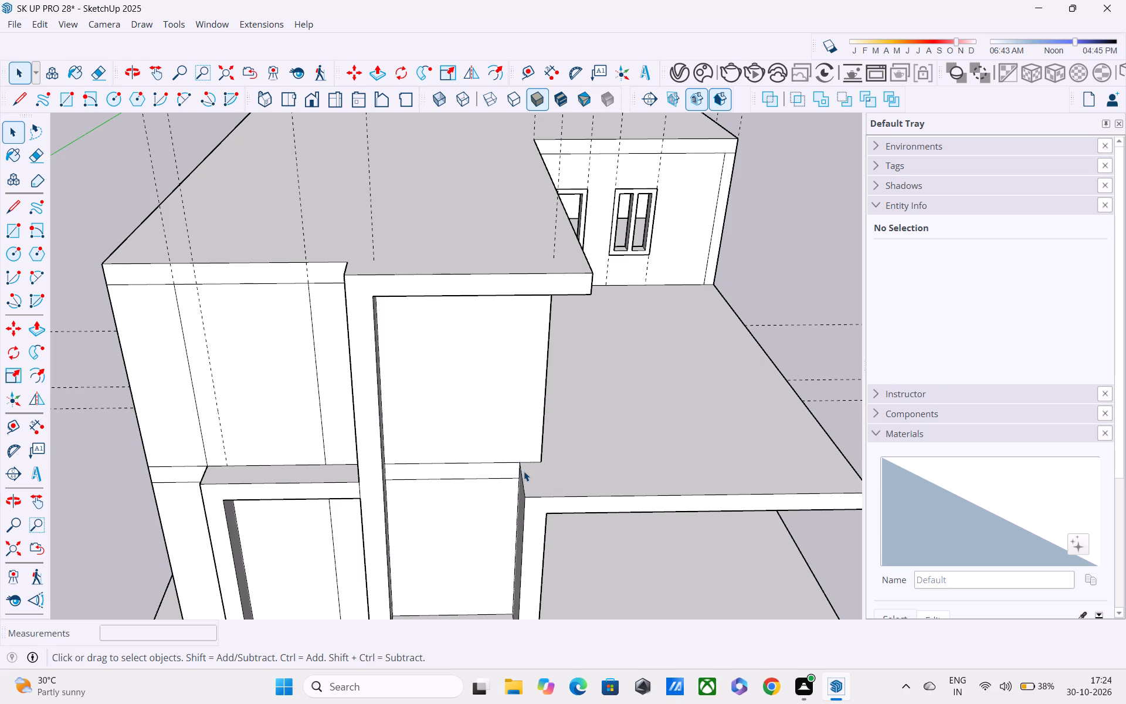
scroll(524, 472, "up", 3)
scroll(524, 488, "down", 6)
middle_click_drag(524, 488, 513, 401, "shift")
scroll(523, 424, "up", 1)
middle_click_drag(523, 424, 520, 435)
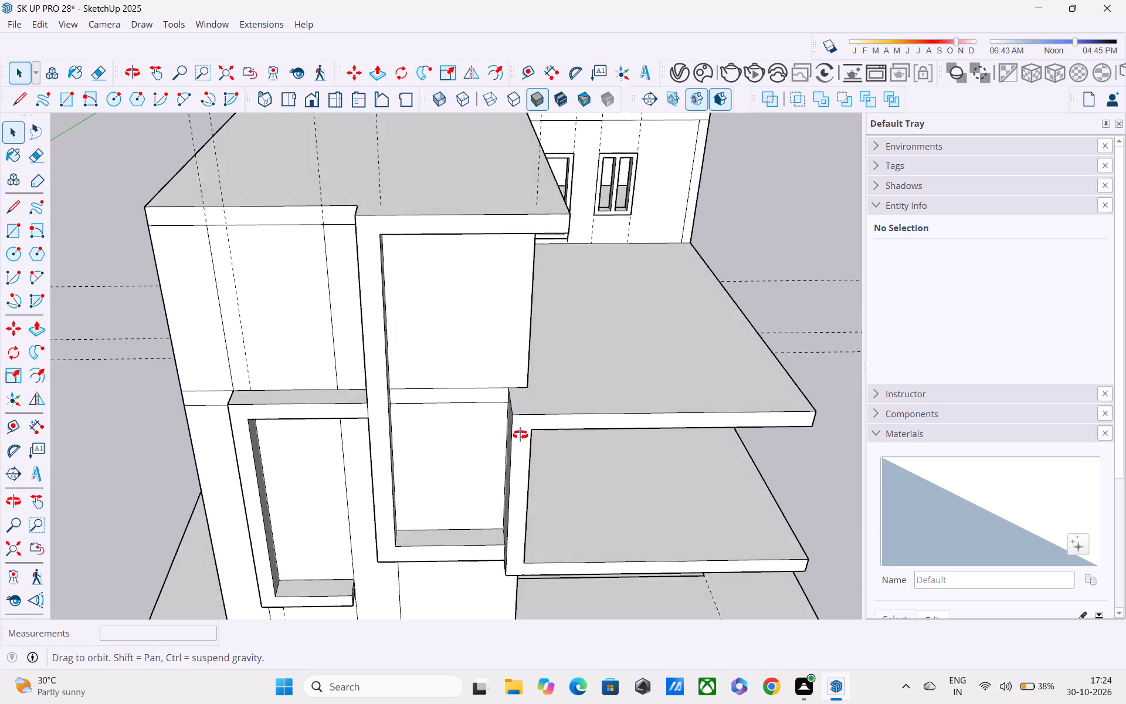
middle_click_drag(520, 435, 290, 349)
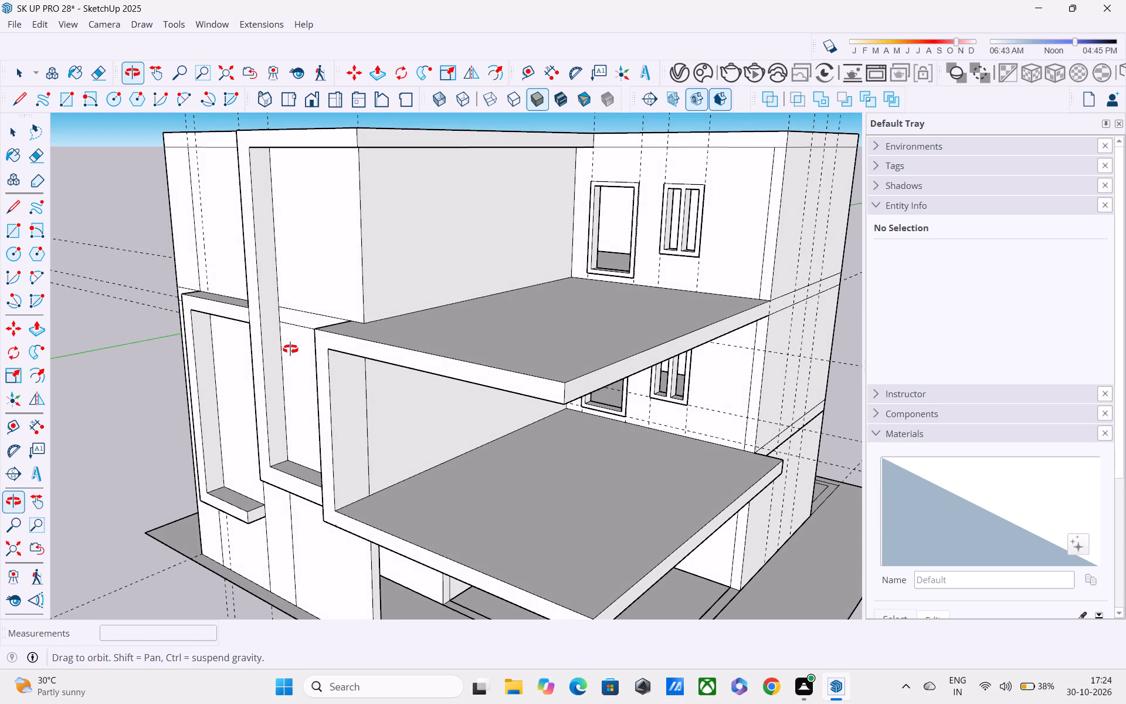
middle_click_drag(290, 349, 367, 473)
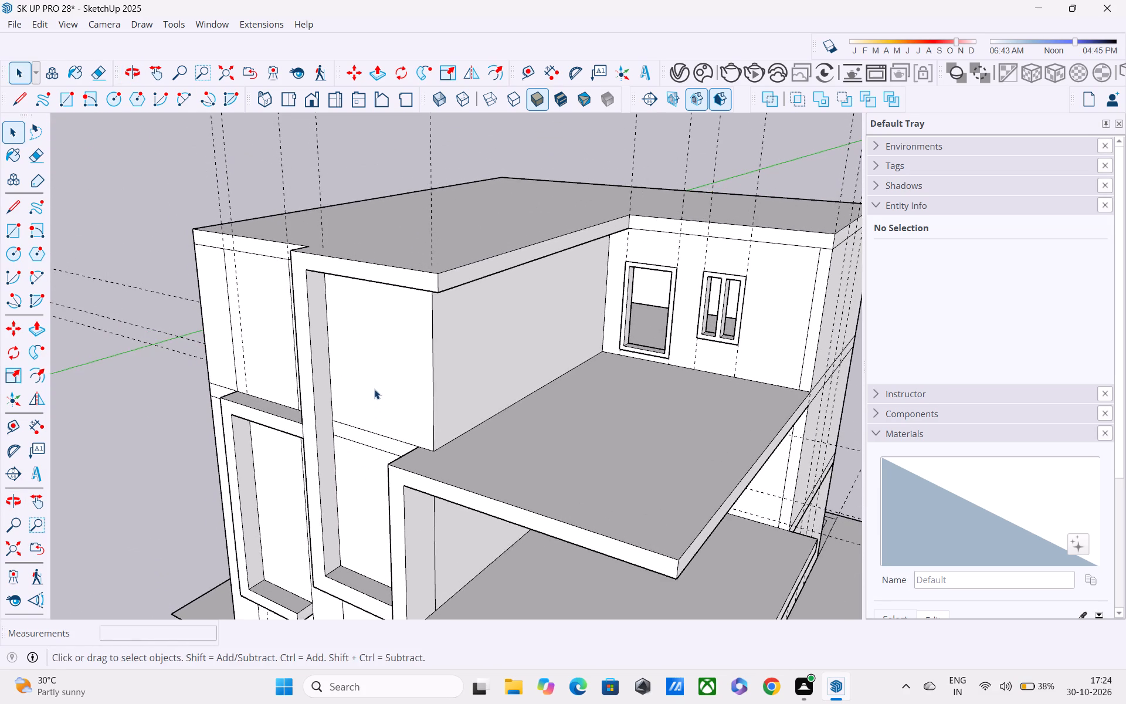
scroll(375, 385, "up", 2)
middle_click_drag(376, 384, 517, 333)
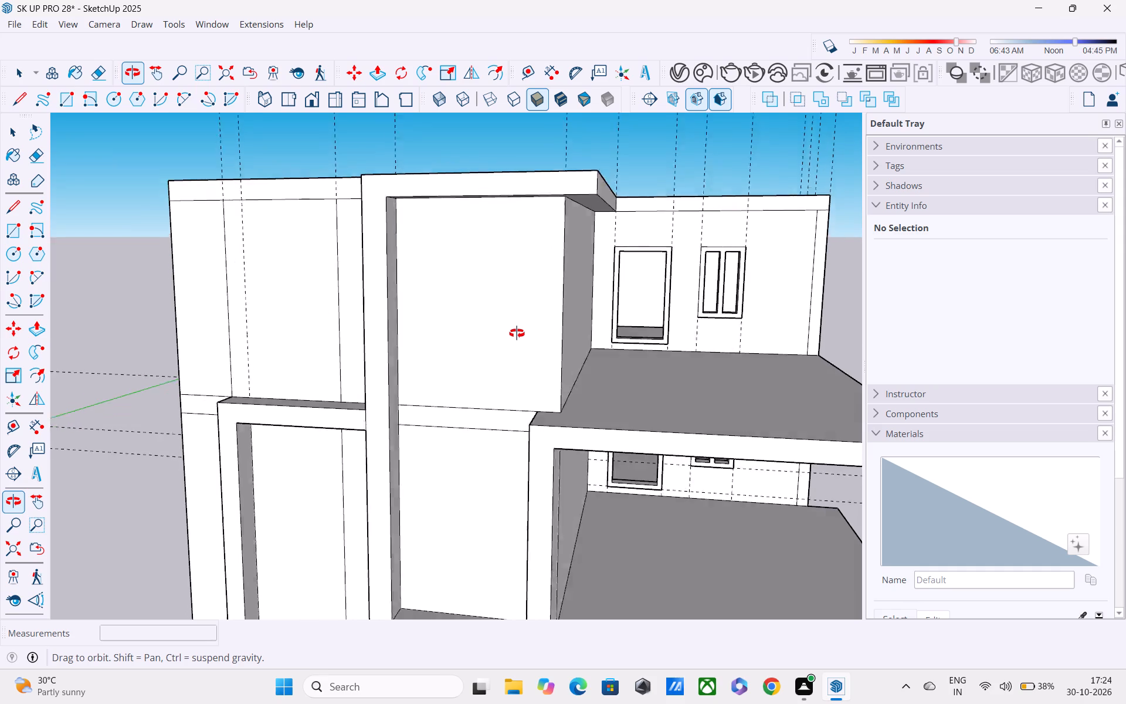
middle_click_drag(517, 333, 521, 337)
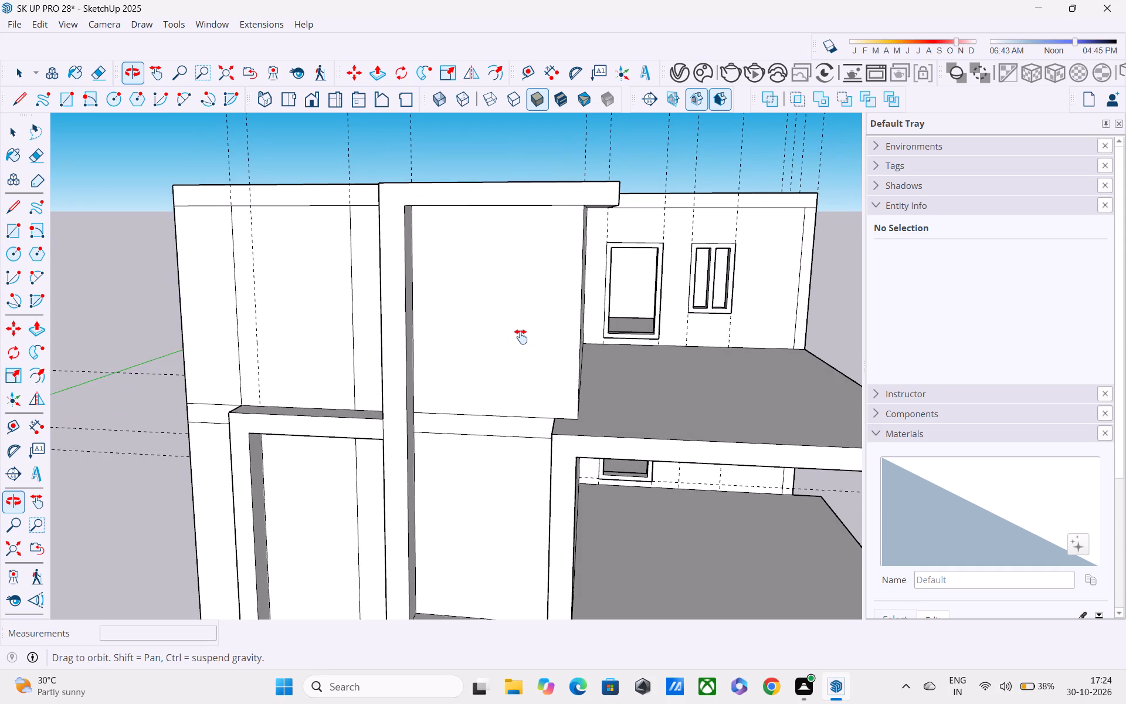
middle_click_drag(521, 337, 551, 357)
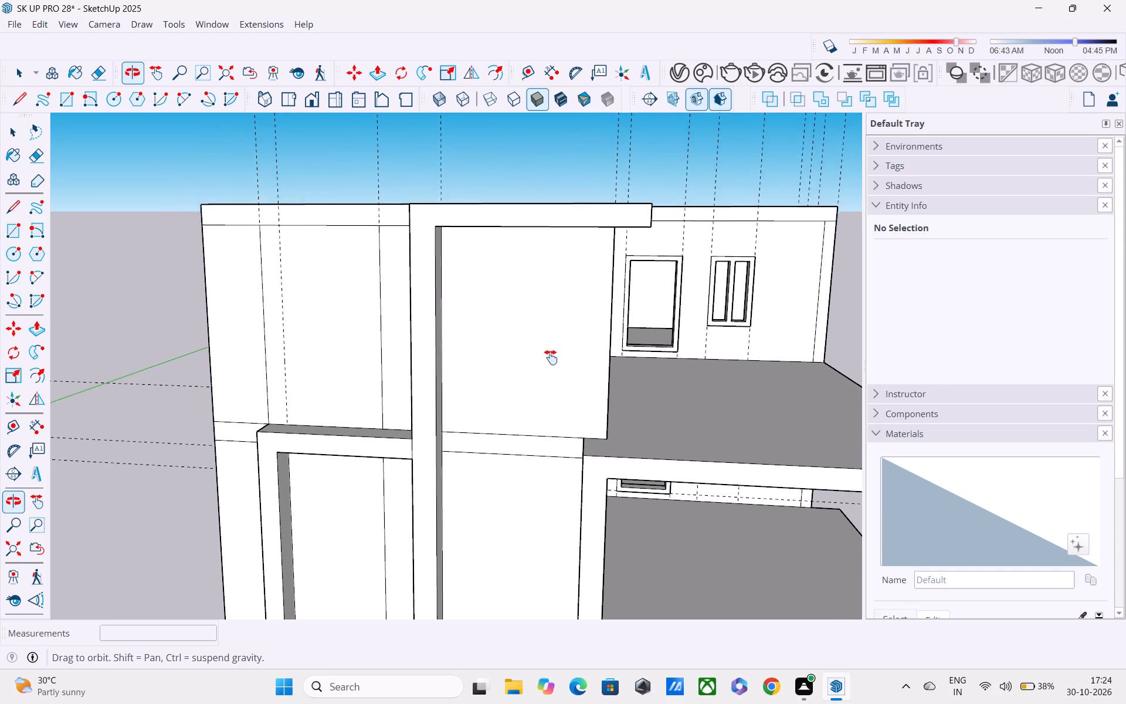
middle_click_drag(551, 357, 542, 245)
middle_click_drag(529, 338, 647, 281)
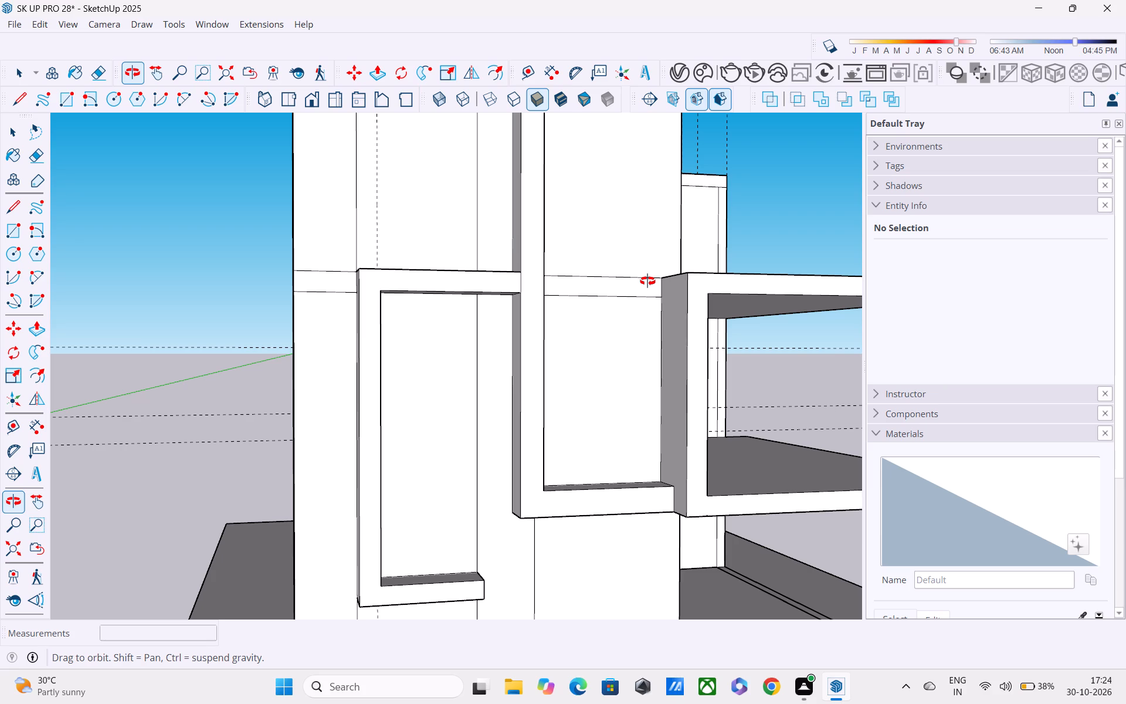
middle_click_drag(647, 281, 569, 272)
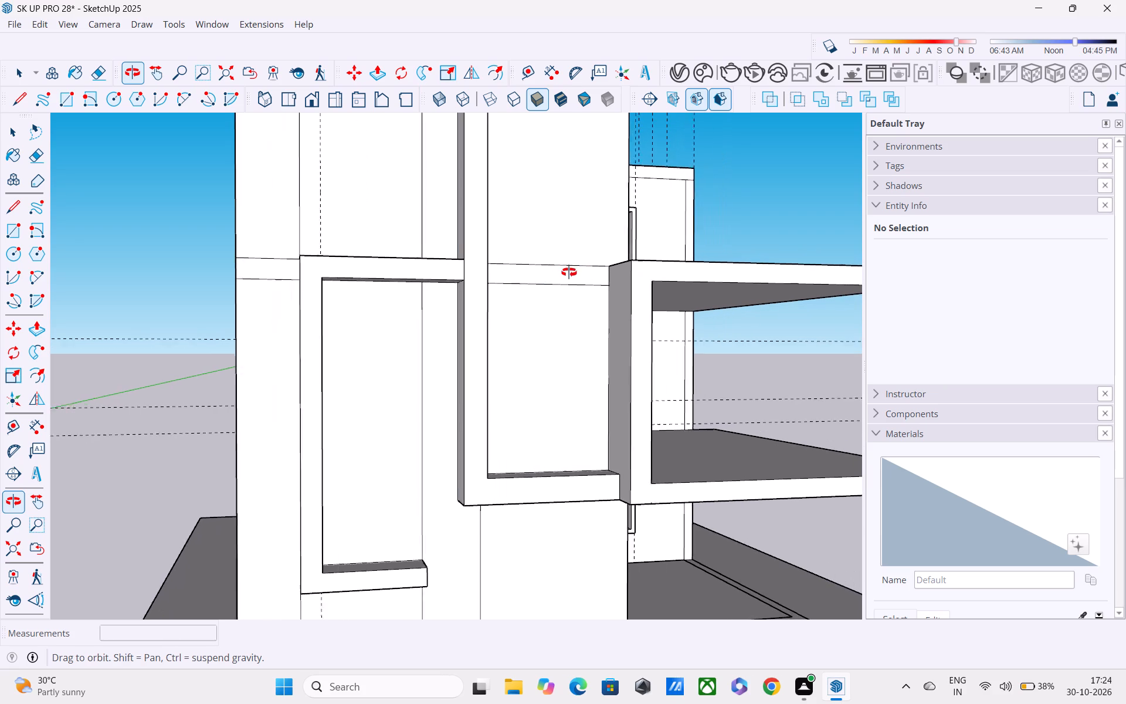
middle_click_drag(569, 272, 566, 272)
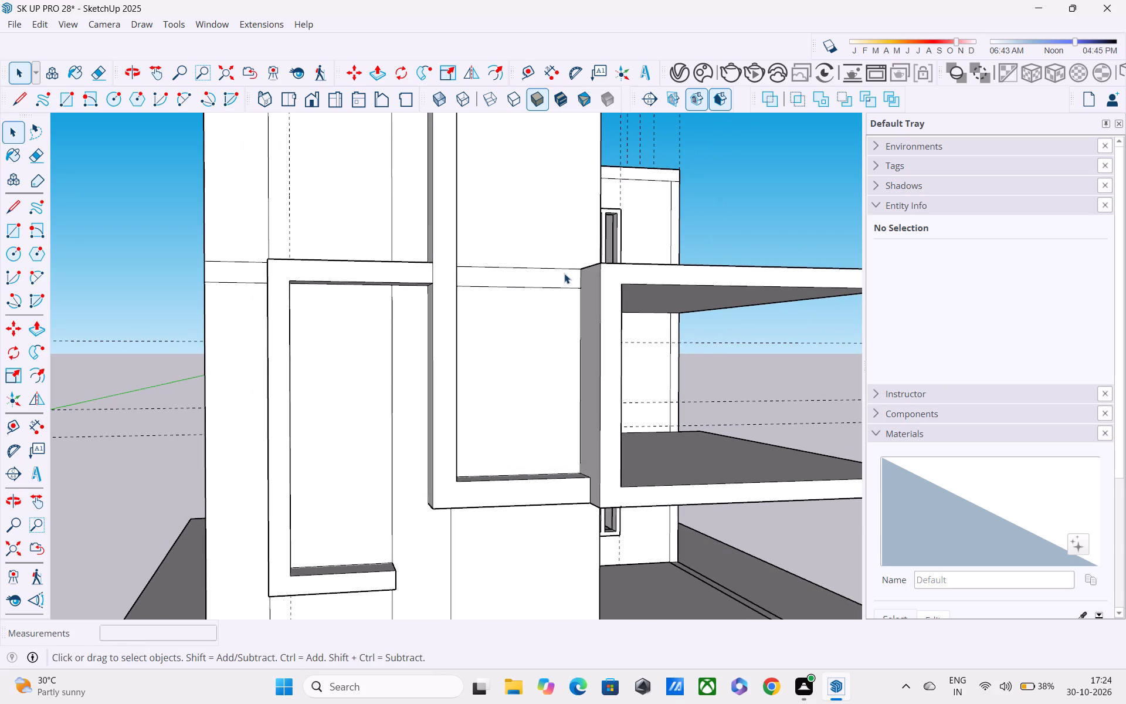
Erase the horizontal floor-band lines on the front wall, both beside the C-shaped frame and inside the tall frame.
scroll(562, 276, "down", 6)
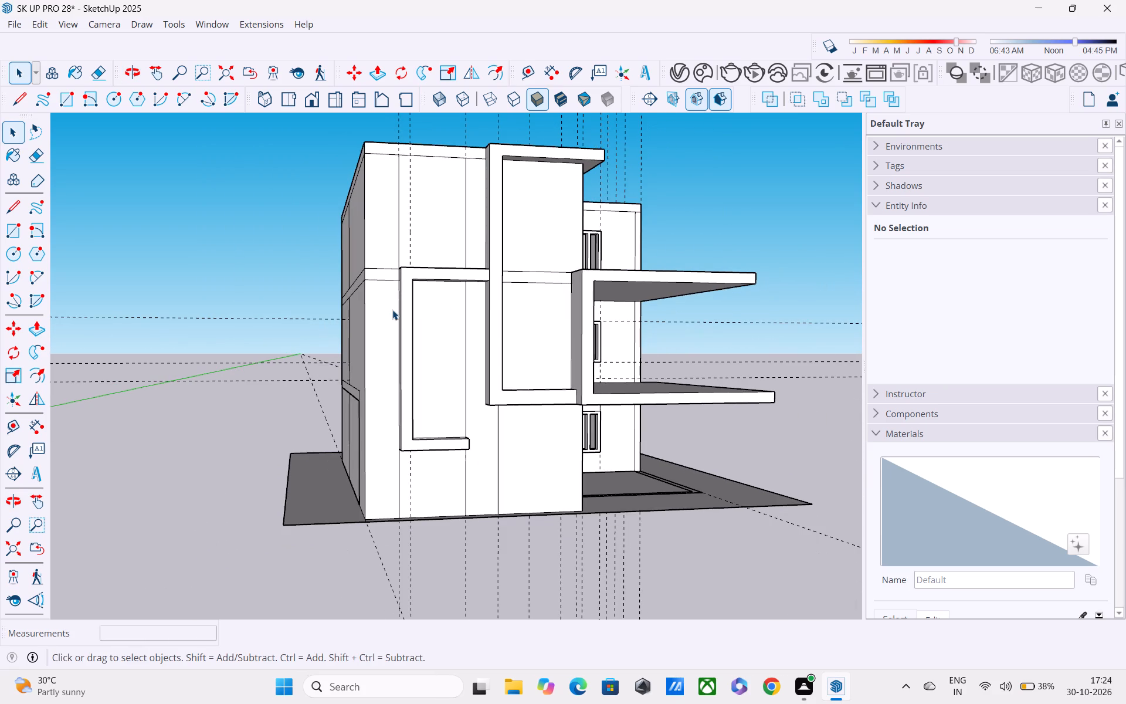
key("e")
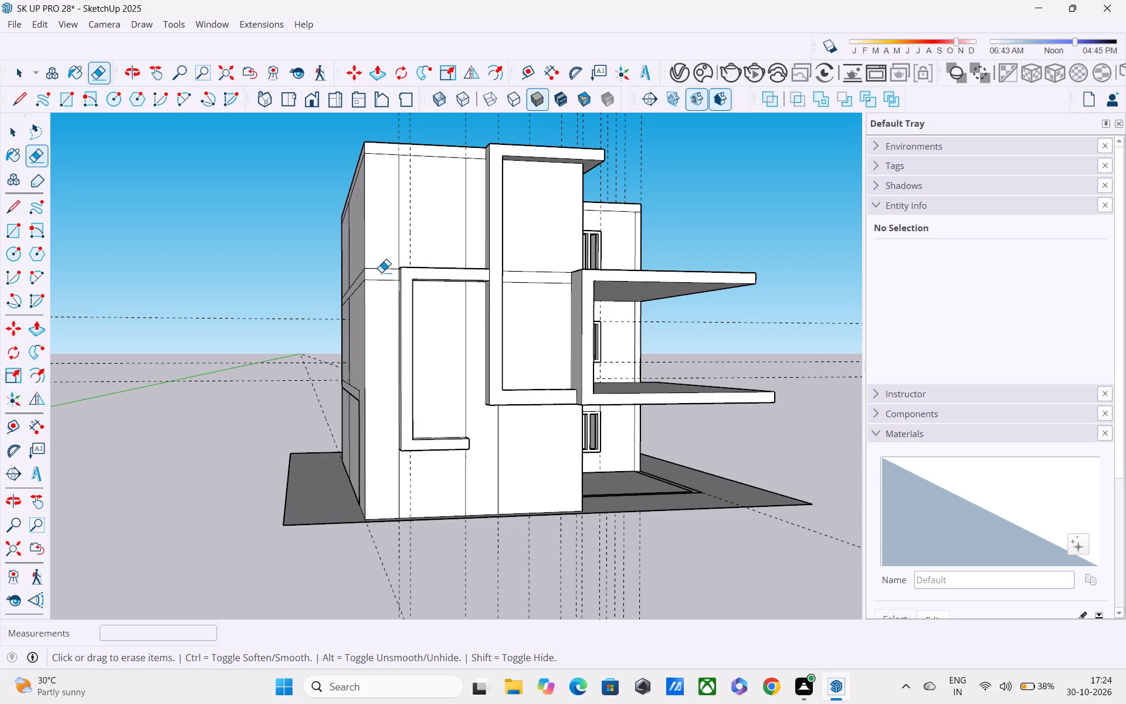
left_click_drag(380, 263, 377, 282)
left_click_drag(537, 268, 537, 295)
Erase two vertical guides on the front facade, one along the C-shaped frame's inner edge and one along the tall frame's inner edge.
middle_click_drag(427, 321, 481, 330)
scroll(476, 330, "down", 3)
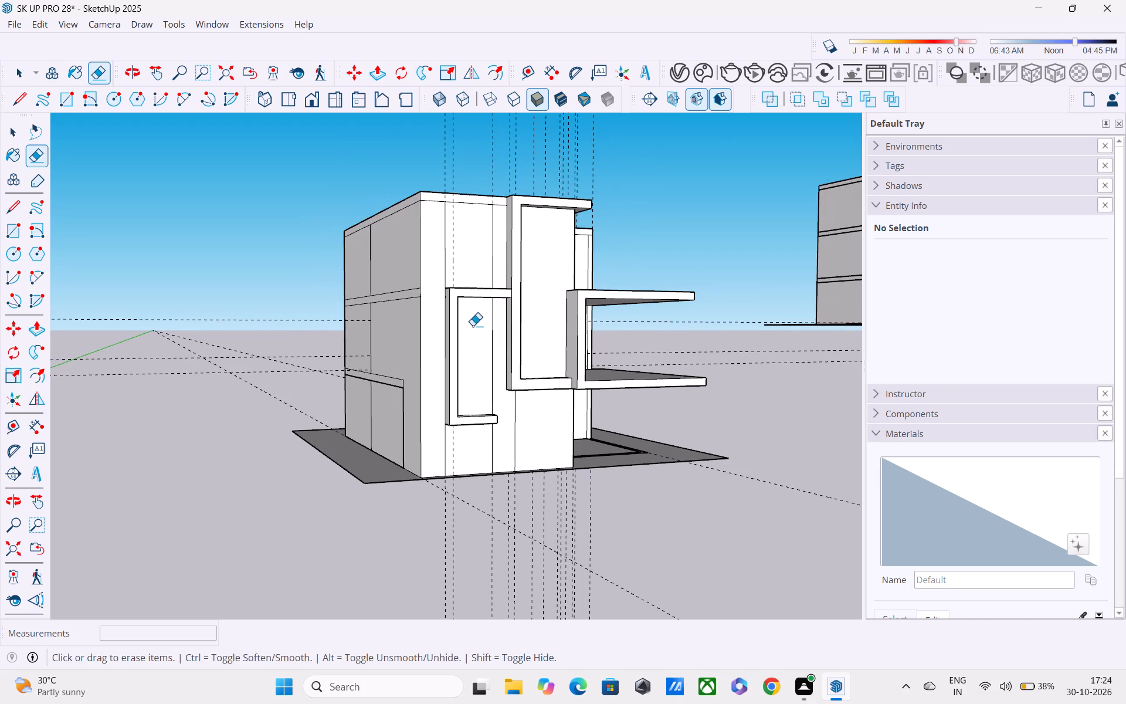
left_click(455, 236)
middle_click_drag(453, 465, 453, 463)
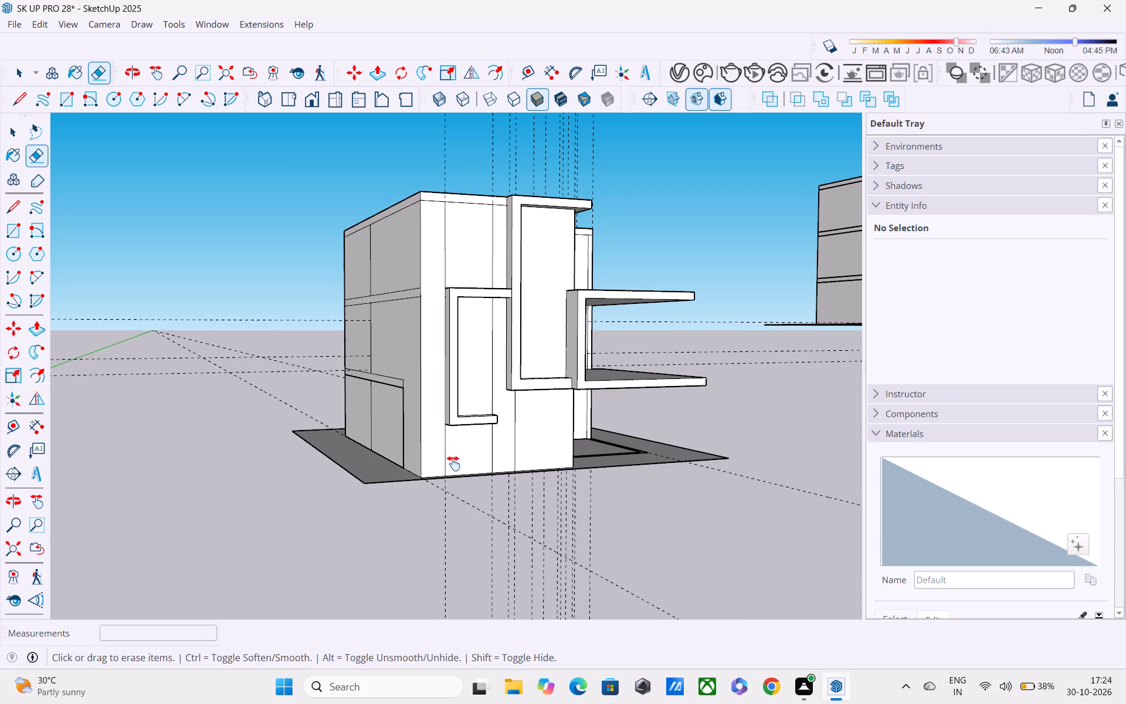
middle_click_drag(453, 463, 431, 395)
middle_click_drag(440, 394, 355, 506)
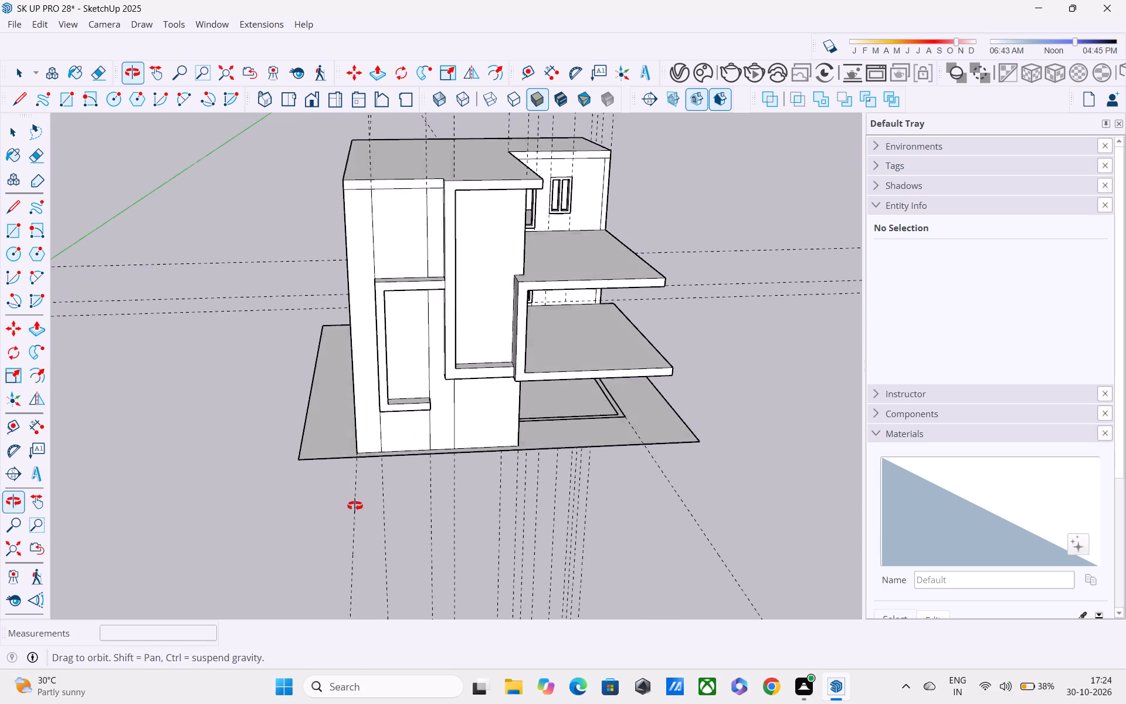
middle_click_drag(355, 506, 383, 611)
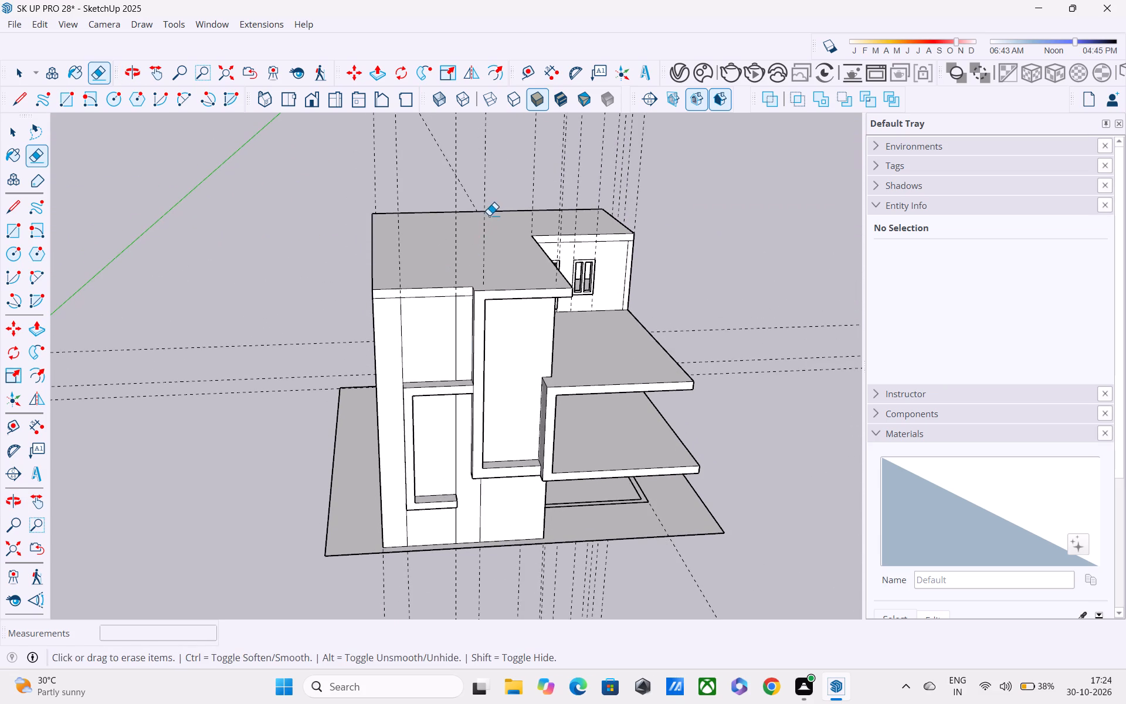
left_click(484, 197)
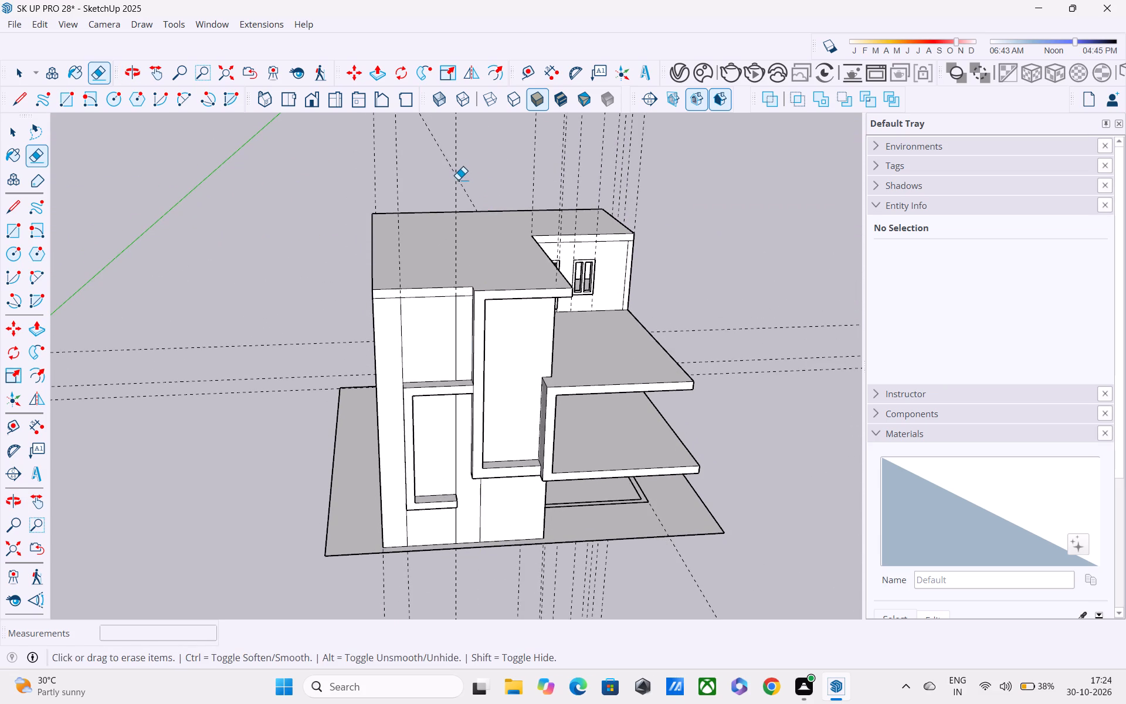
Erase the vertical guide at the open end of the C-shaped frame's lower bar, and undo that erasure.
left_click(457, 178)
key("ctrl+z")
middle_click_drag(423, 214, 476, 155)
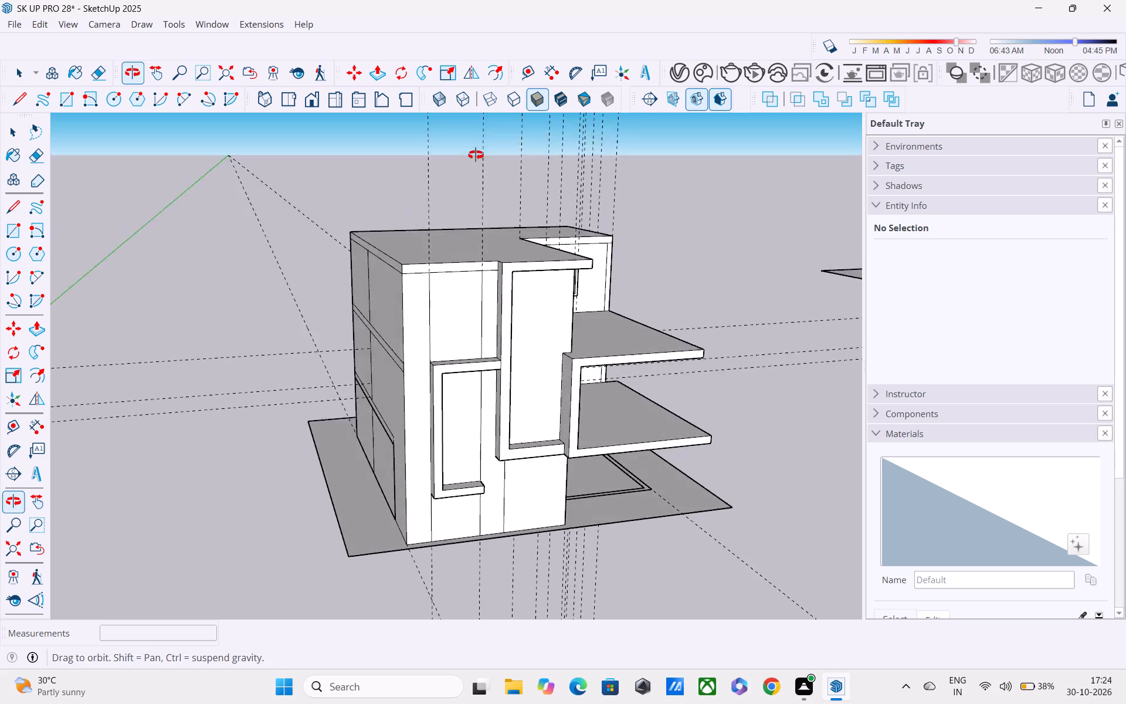
Undo the erasure of the vertical guide along the tall frame's inner edge.
middle_click_drag(476, 155, 463, 131)
key("ctrl+z")
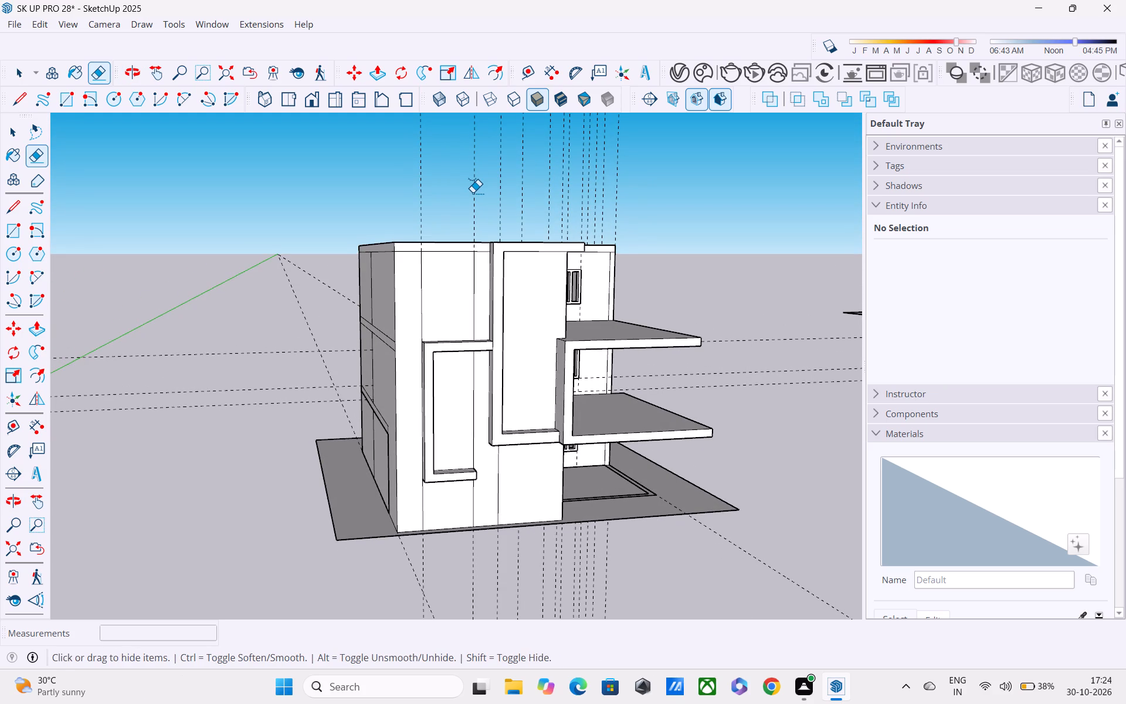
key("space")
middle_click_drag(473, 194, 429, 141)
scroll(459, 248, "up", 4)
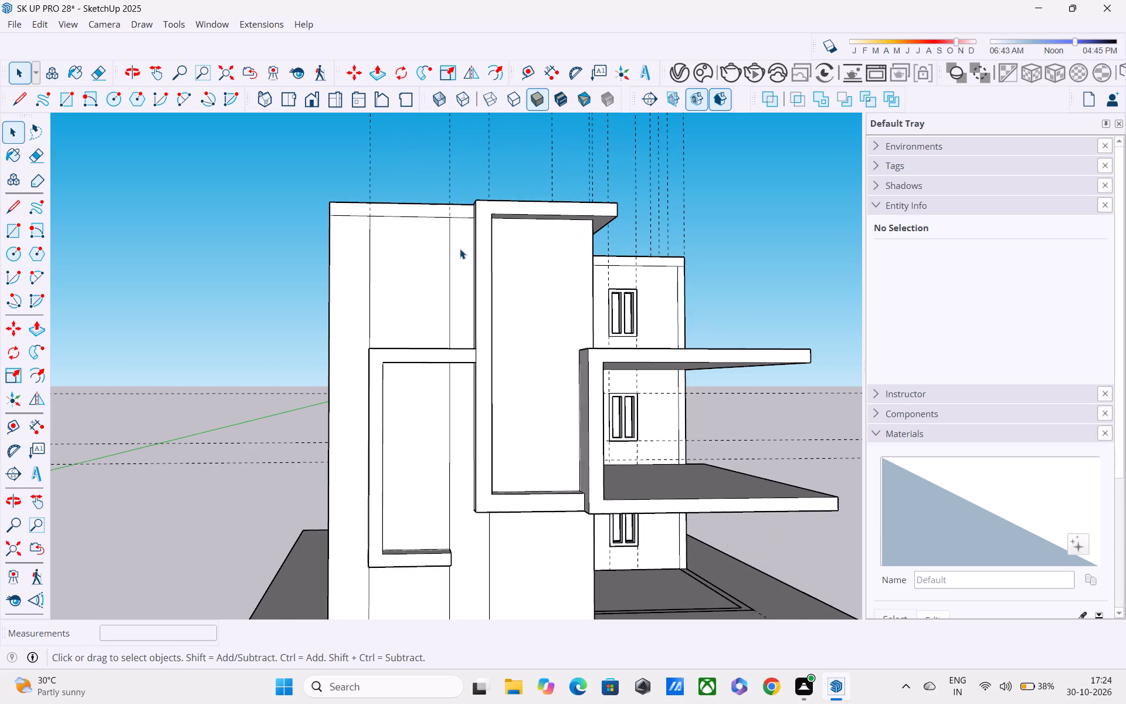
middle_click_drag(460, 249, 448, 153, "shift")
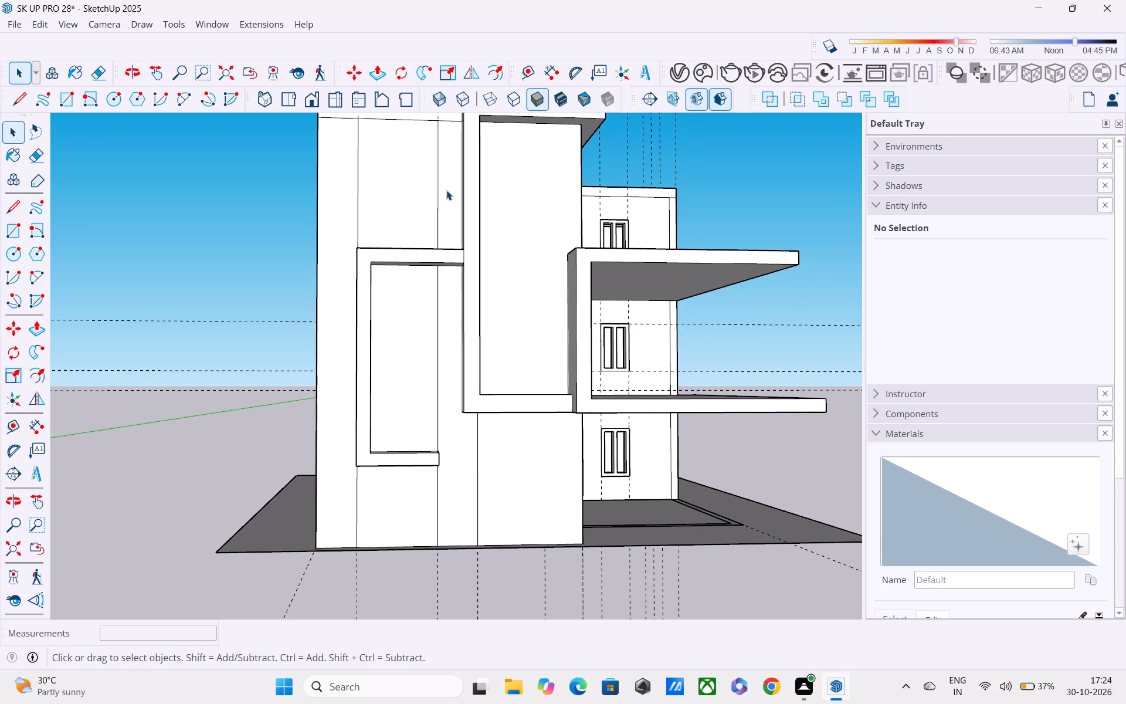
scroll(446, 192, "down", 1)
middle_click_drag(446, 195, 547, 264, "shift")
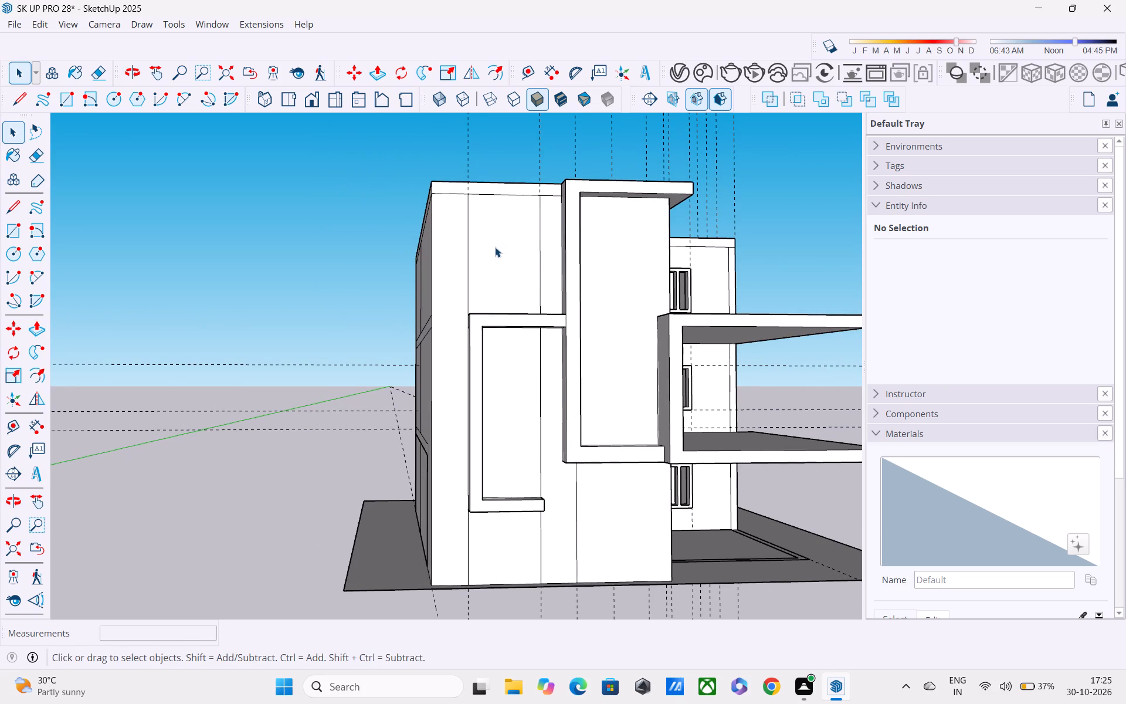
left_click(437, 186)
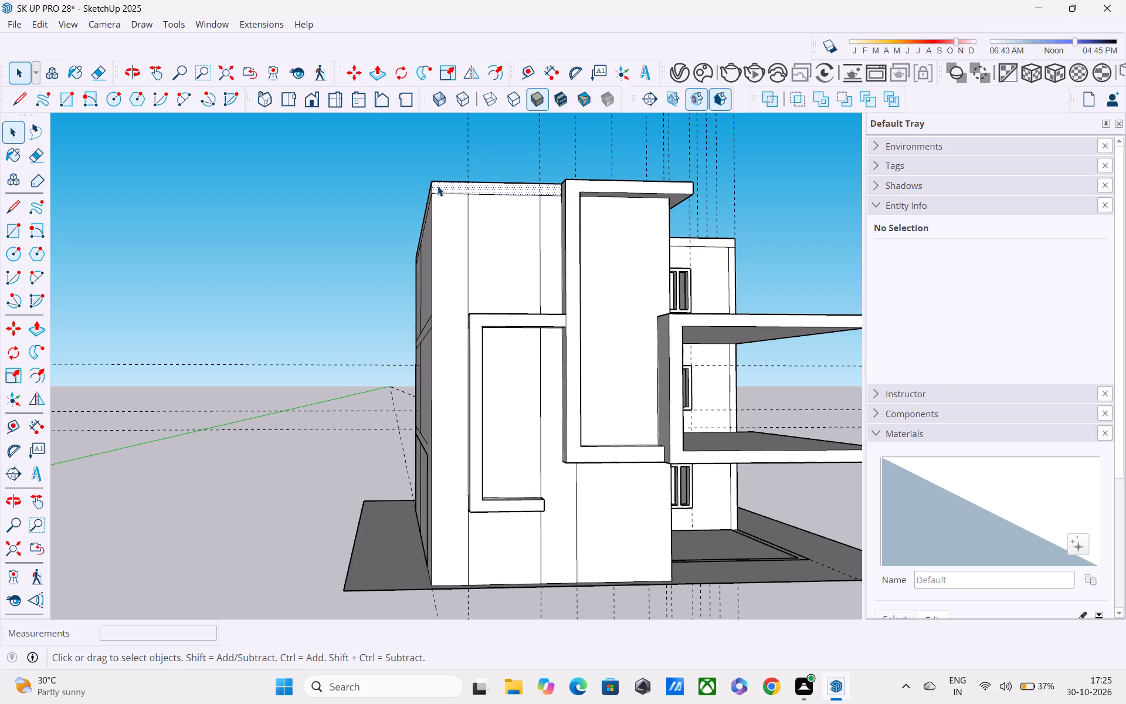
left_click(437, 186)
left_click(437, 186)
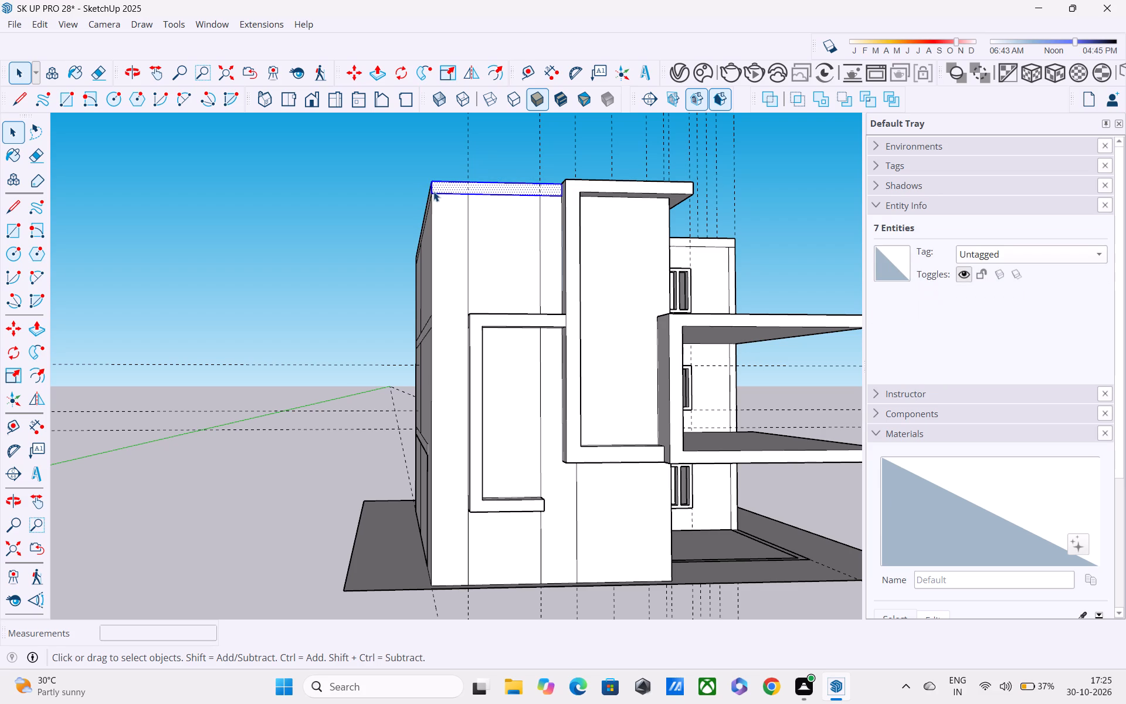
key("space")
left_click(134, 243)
Erase the short line separating the roof-level band from the outer corner strip of the front wall.
key("e")
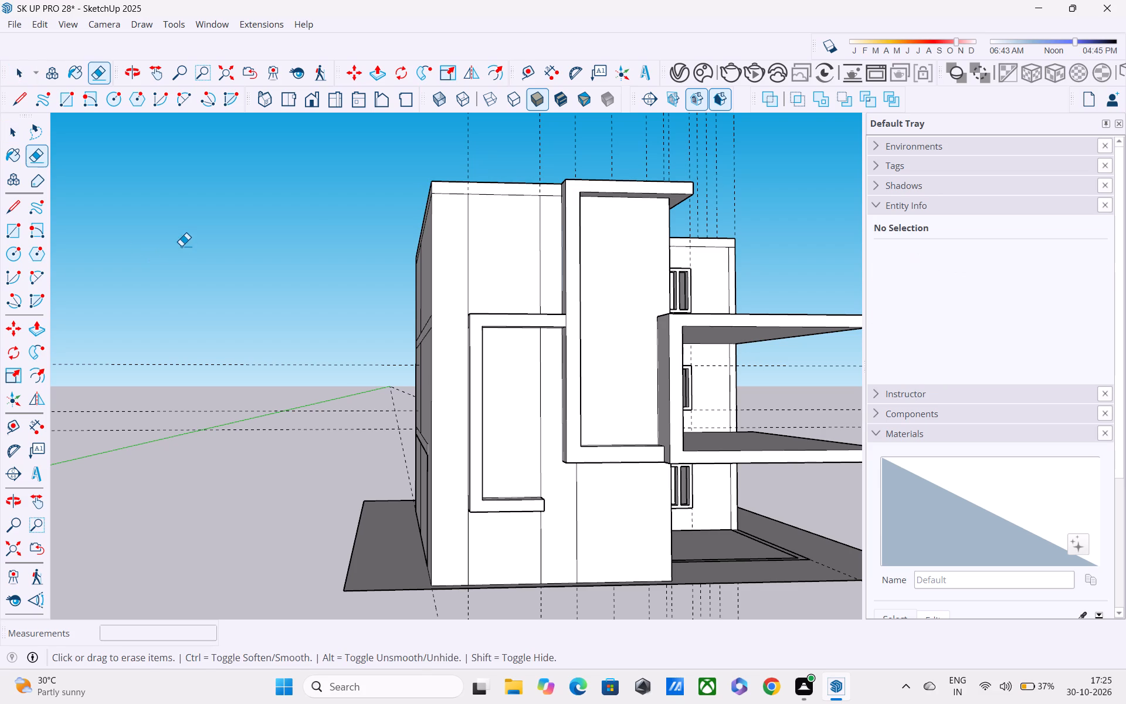
scroll(334, 215, "up", 1)
left_click_drag(477, 184, 477, 209)
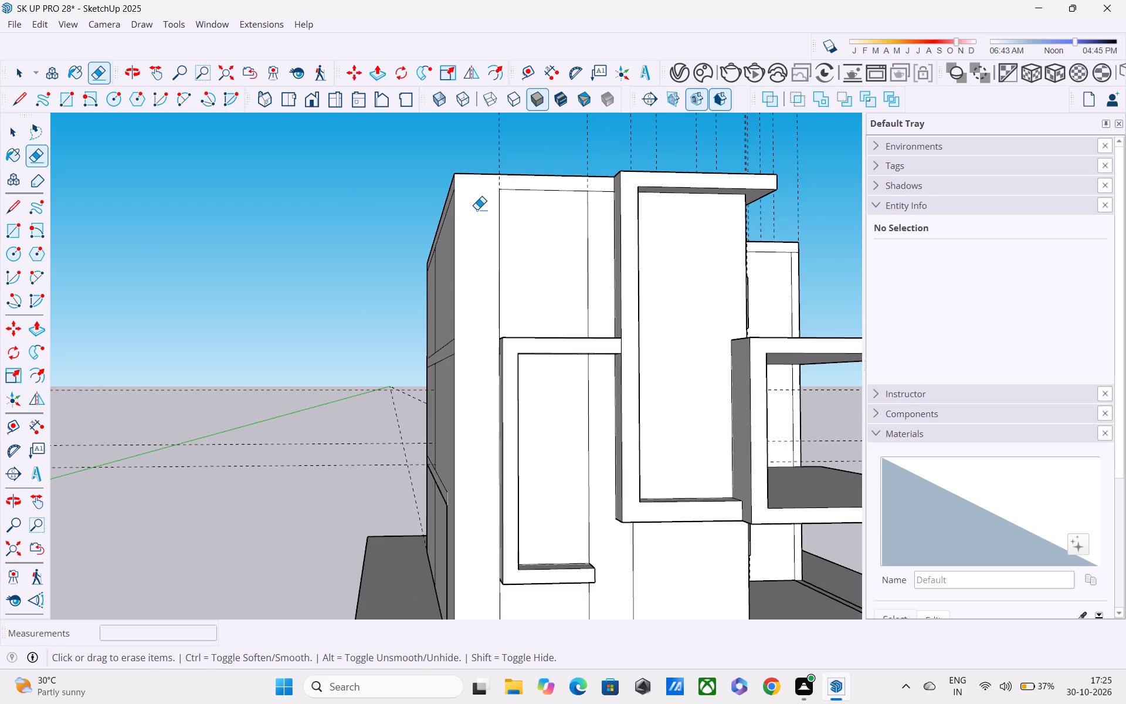
scroll(475, 210, "down", 4)
Push/Pull the merged L-shaped face of corner strip and roof-level band outward by 3".
key("space")
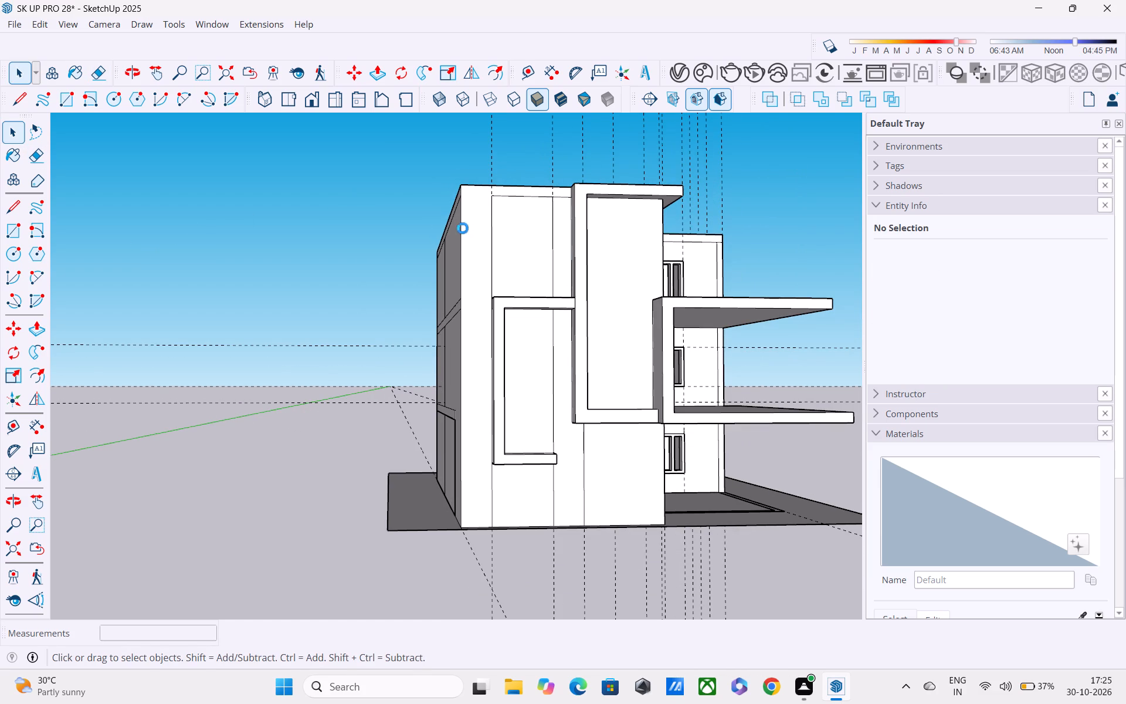
key("p")
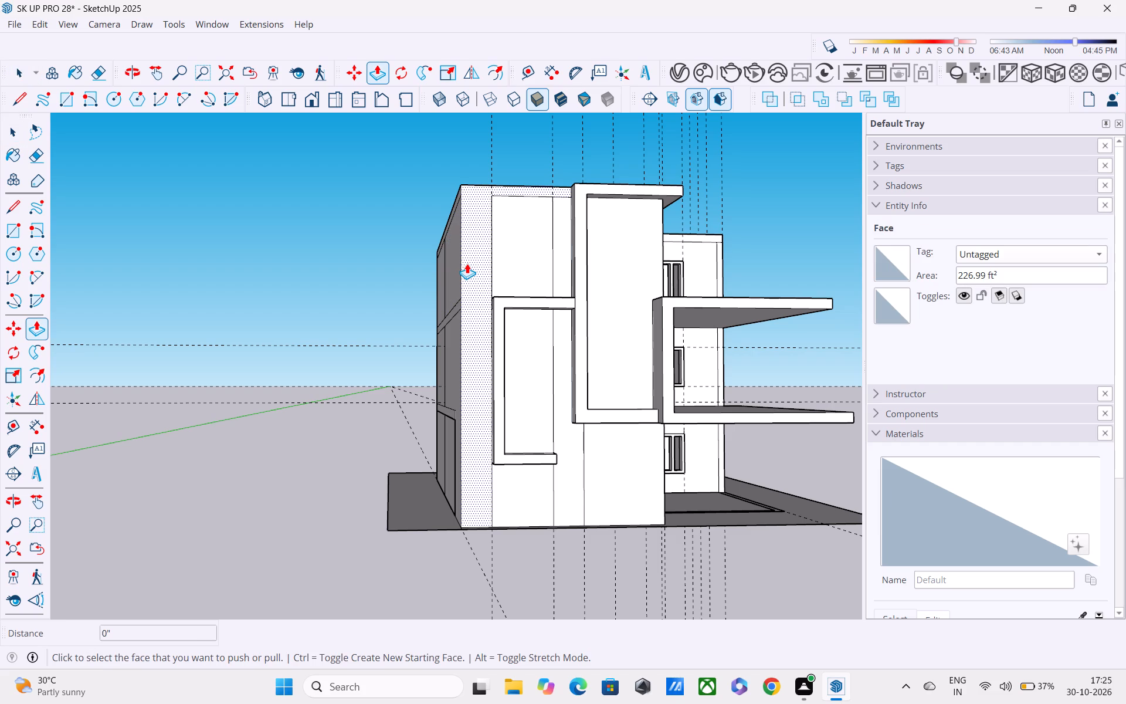
left_click(467, 263)
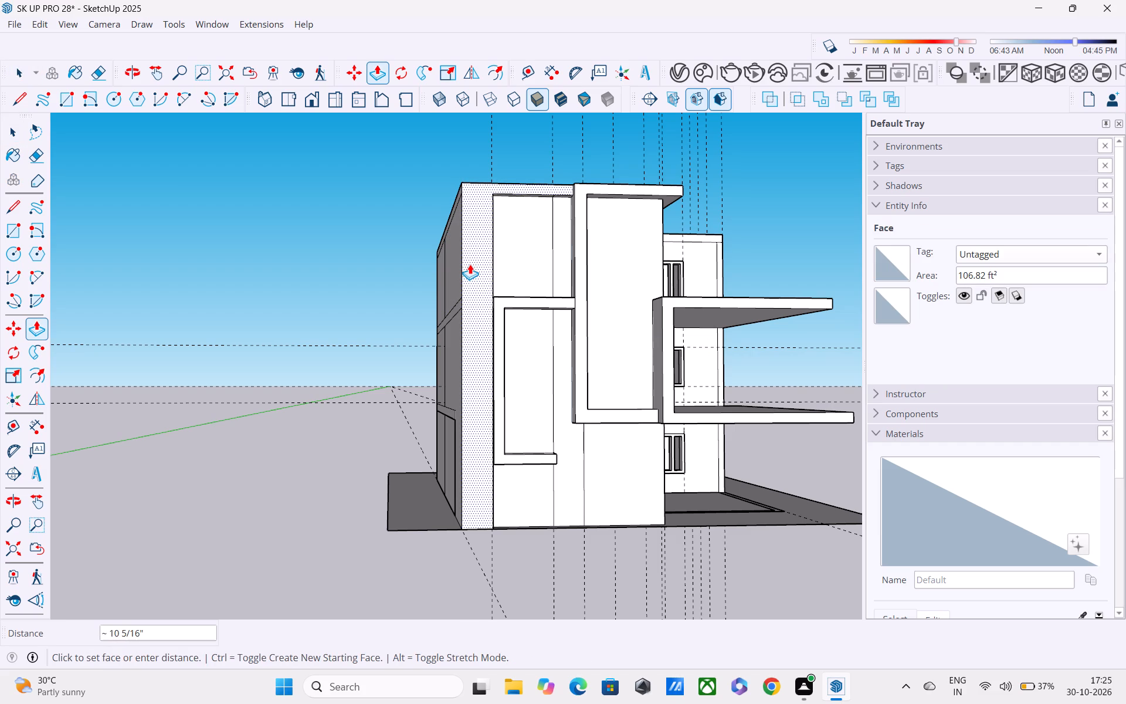
scroll(470, 264, "up", 4)
middle_click_drag(470, 264, 315, 327)
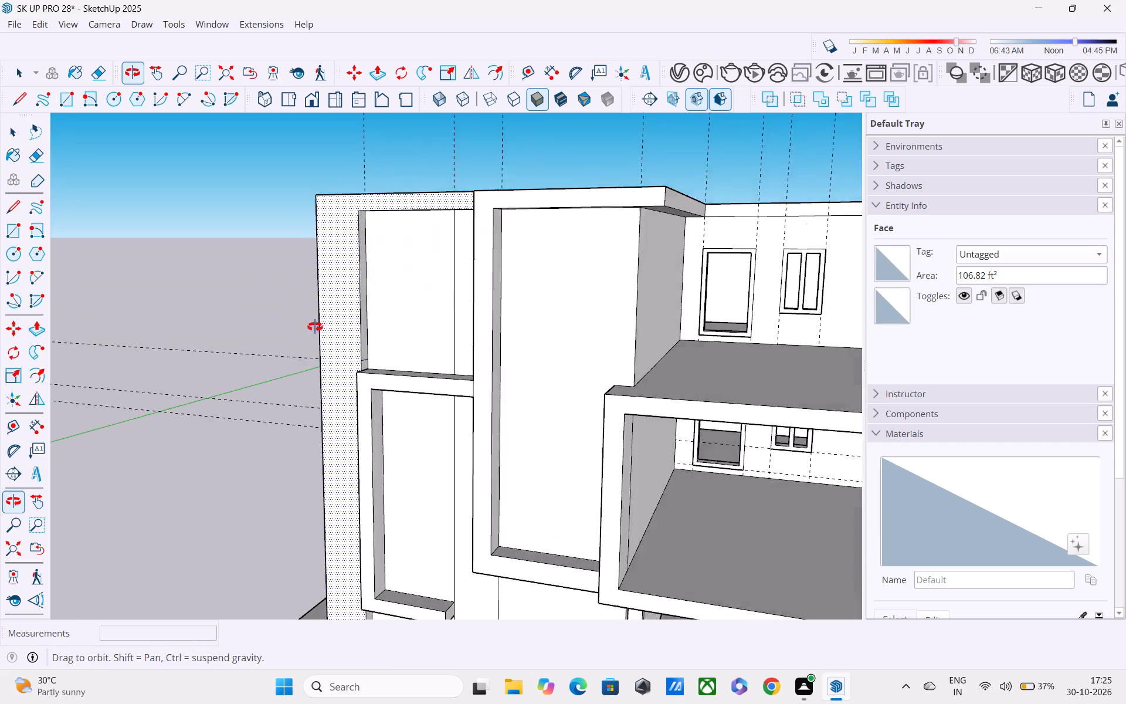
middle_click_drag(315, 327, 287, 350)
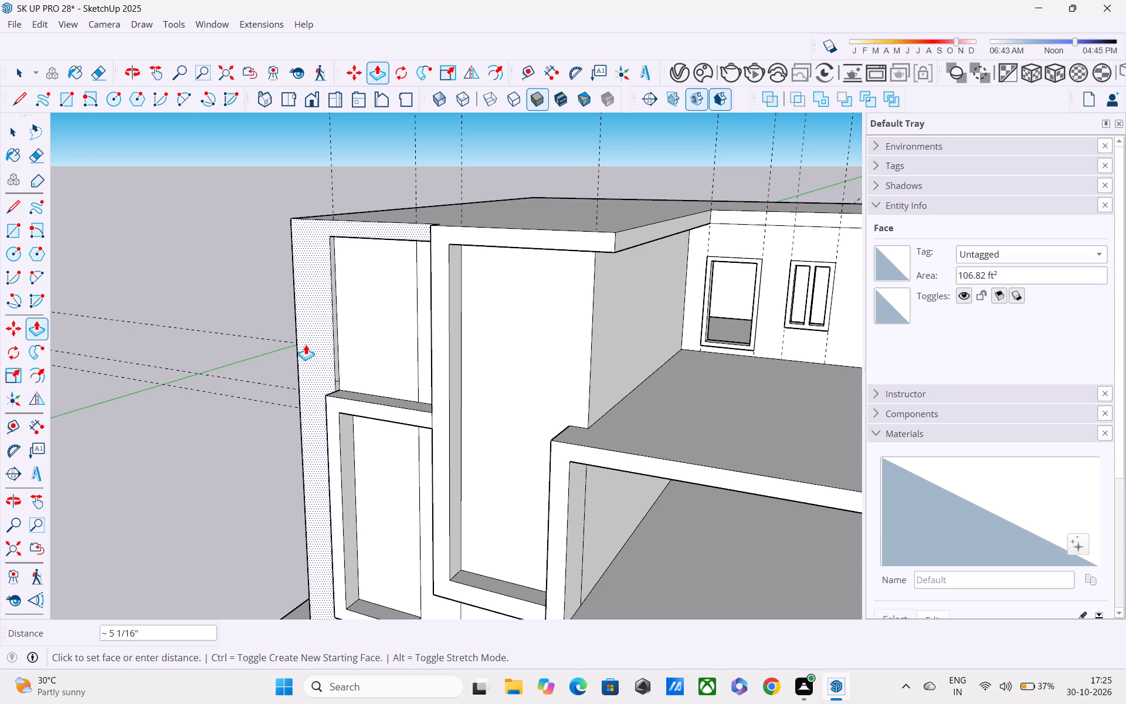
type("2\"")
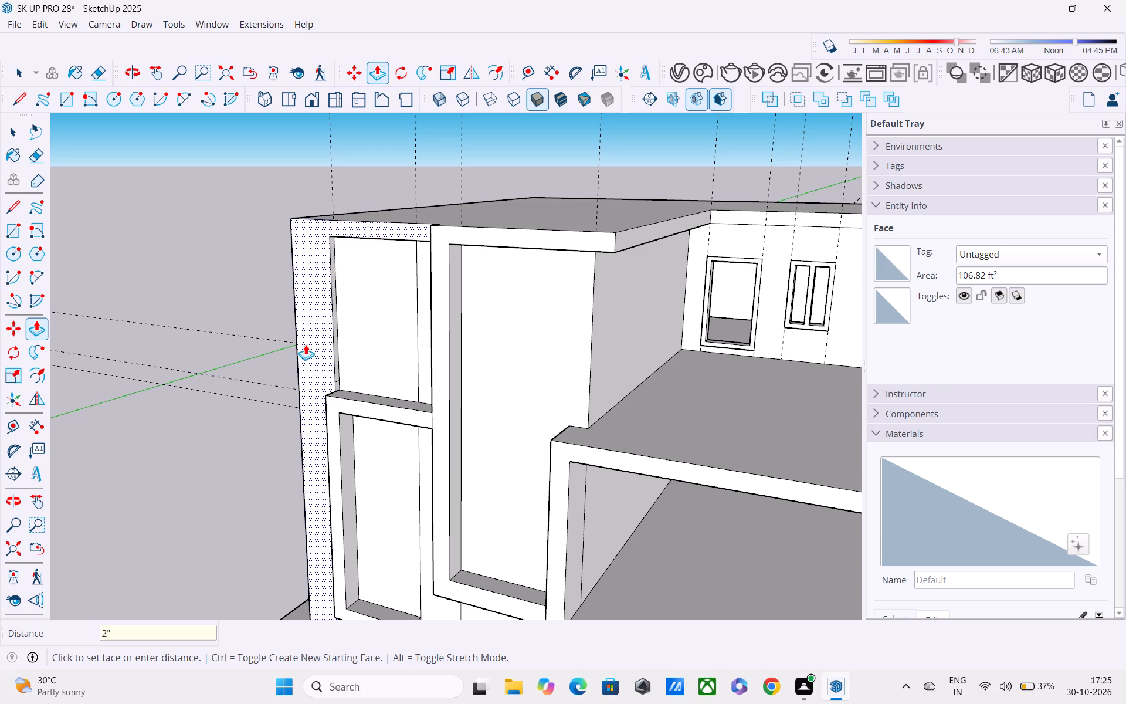
key("Return")
type("3\"")
key("Return")
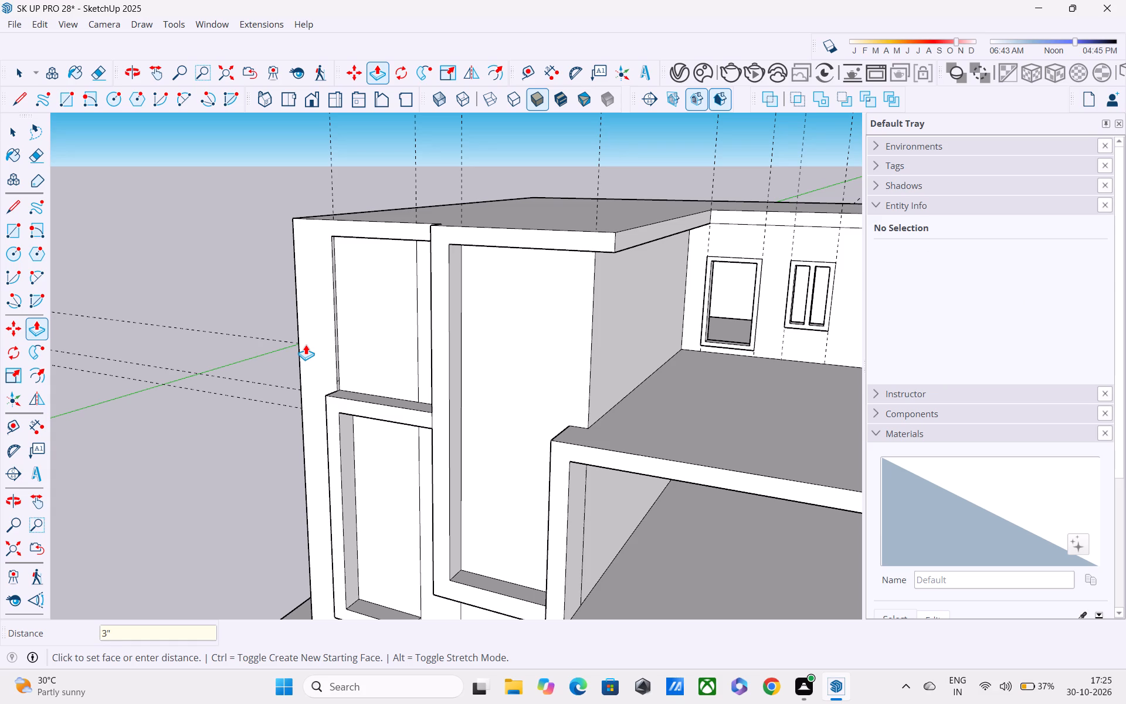
Pull the narrow wall strip beside the tall frame, above the C-shaped frame's top bar, outward by the same 3".
scroll(306, 344, "up", 3)
scroll(388, 393, "up", 4)
middle_click_drag(388, 393, 374, 302)
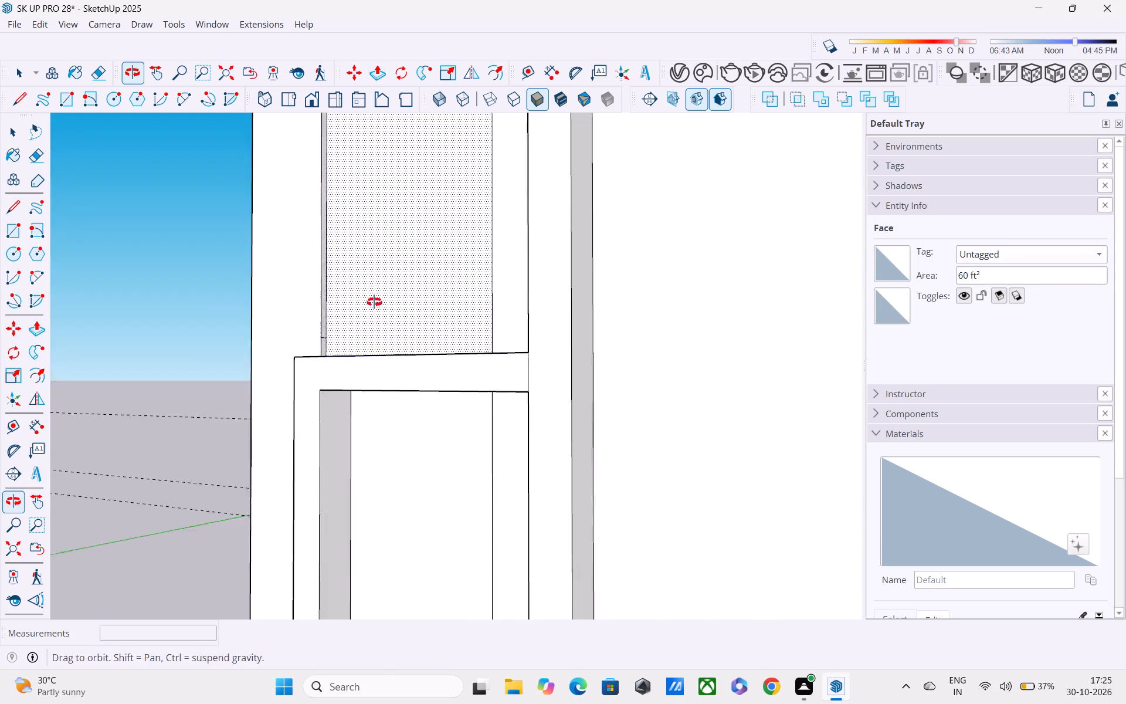
middle_click_drag(374, 302, 374, 302)
scroll(374, 302, "up", 1)
scroll(388, 311, "down", 12)
middle_click_drag(425, 340, 504, 388)
scroll(497, 364, "up", 2)
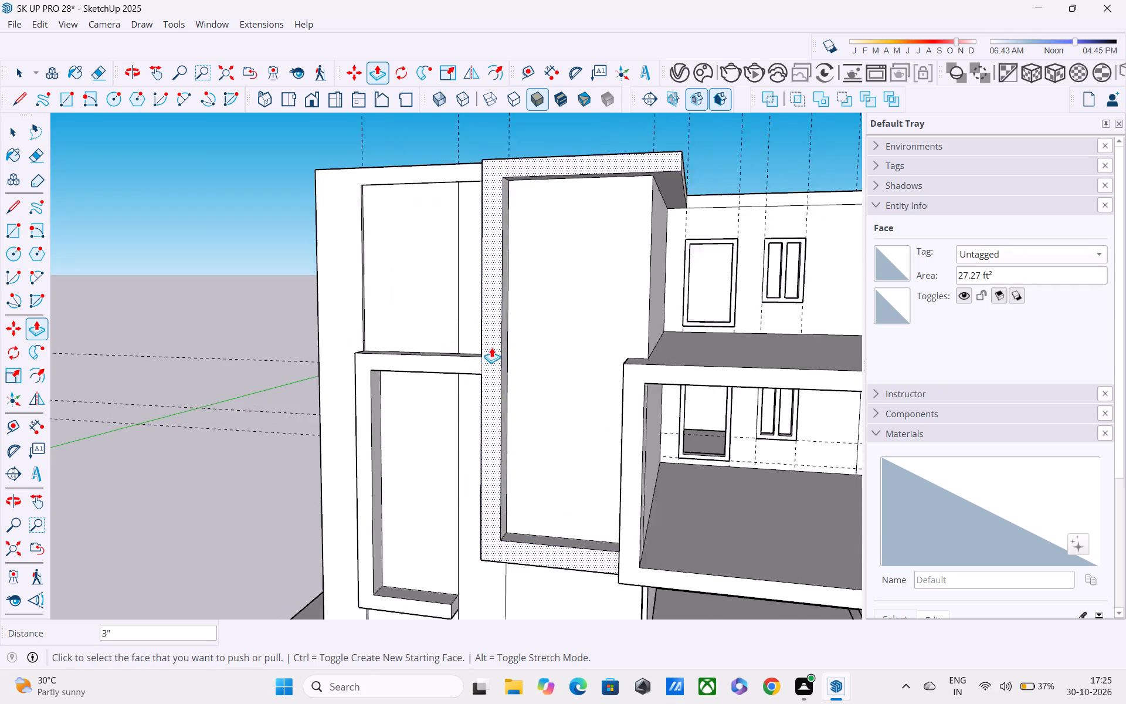
scroll(491, 347, "up", 2)
double_click(469, 294)
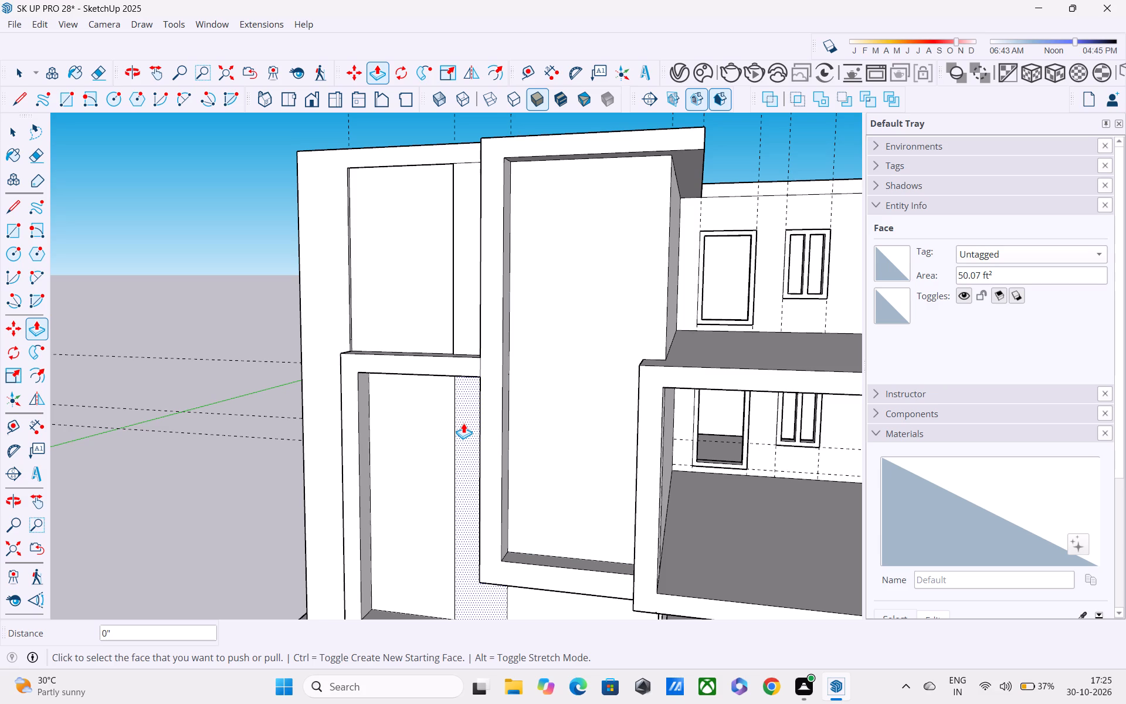
Pull the narrow wall strip beside the tall frame, below the C-shaped frame's top bar, outward by the same 3".
scroll(463, 423, "down", 7)
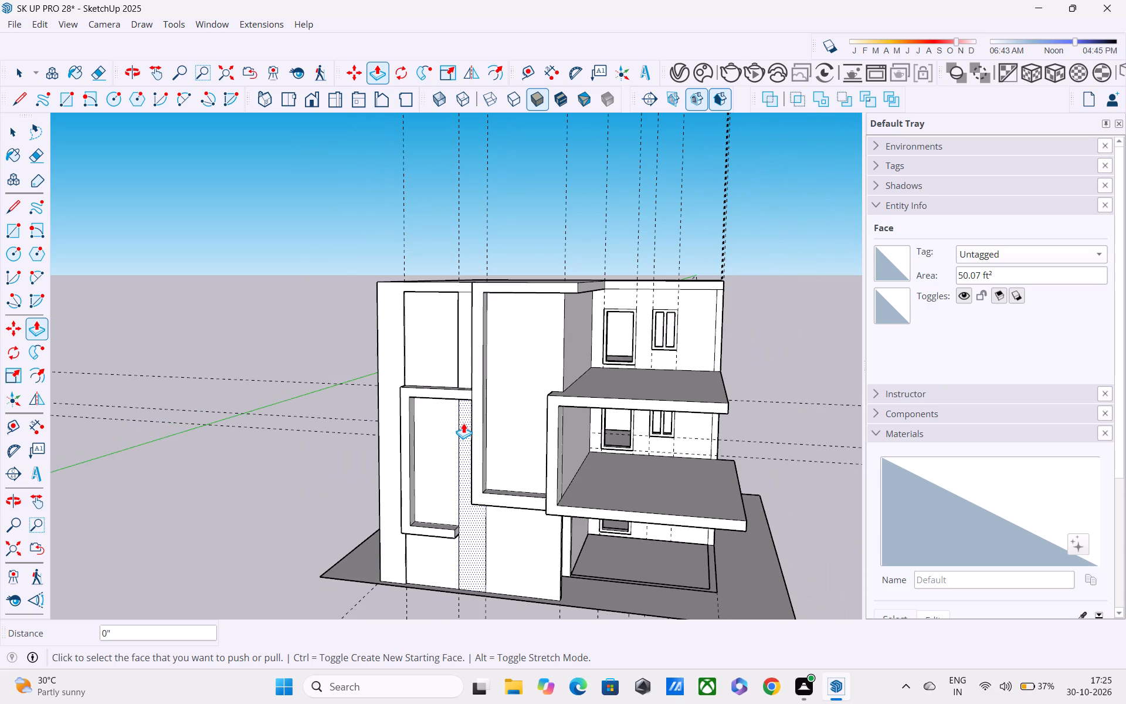
double_click(463, 423)
scroll(453, 377, "up", 13)
key("Escape")
Erase the stray short edge on the upper recess's side face, just above the C-shaped frame.
key("e")
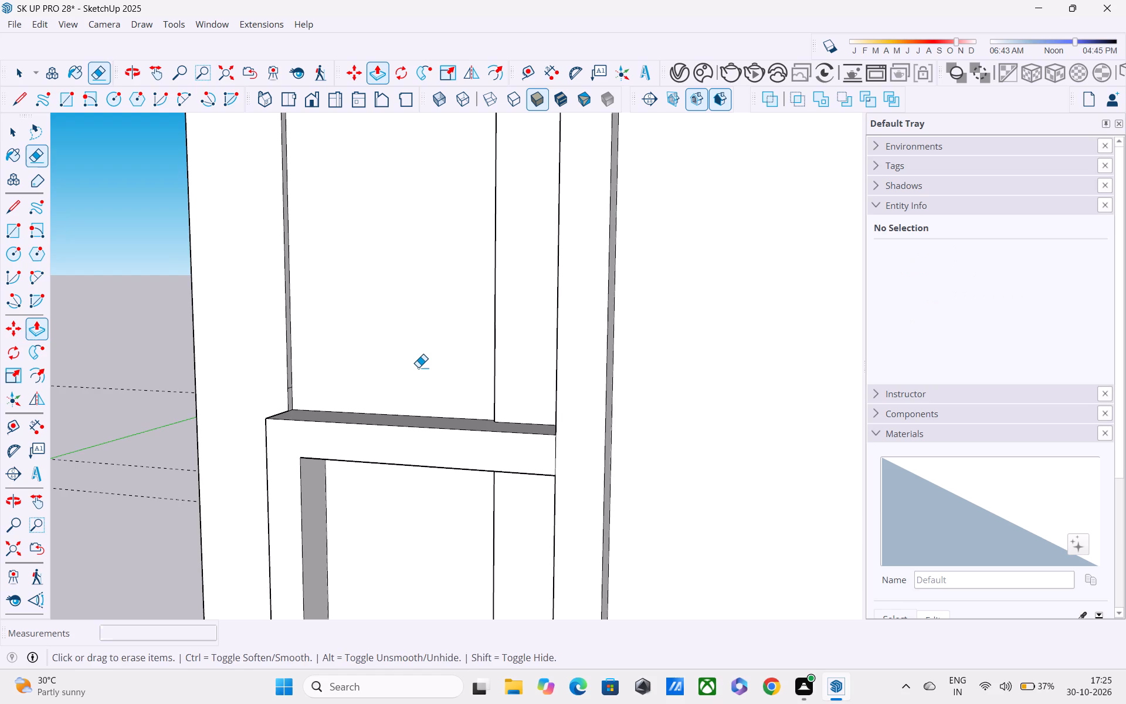
scroll(301, 400, "up", 8)
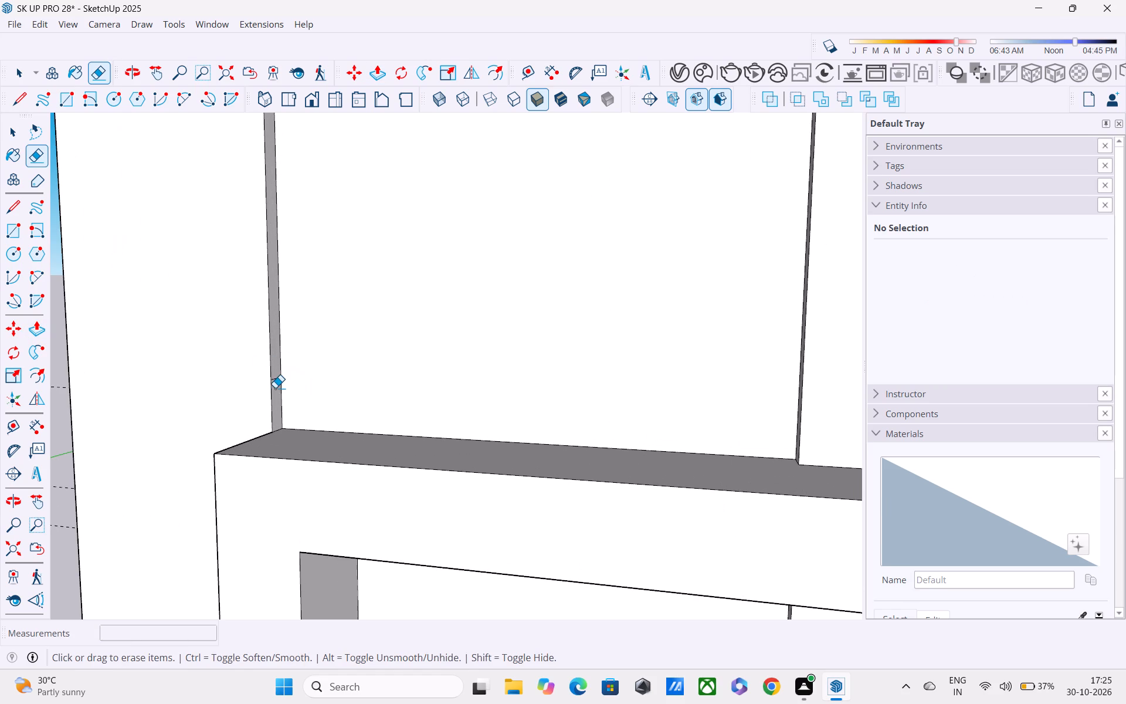
left_click_drag(275, 380, 276, 388)
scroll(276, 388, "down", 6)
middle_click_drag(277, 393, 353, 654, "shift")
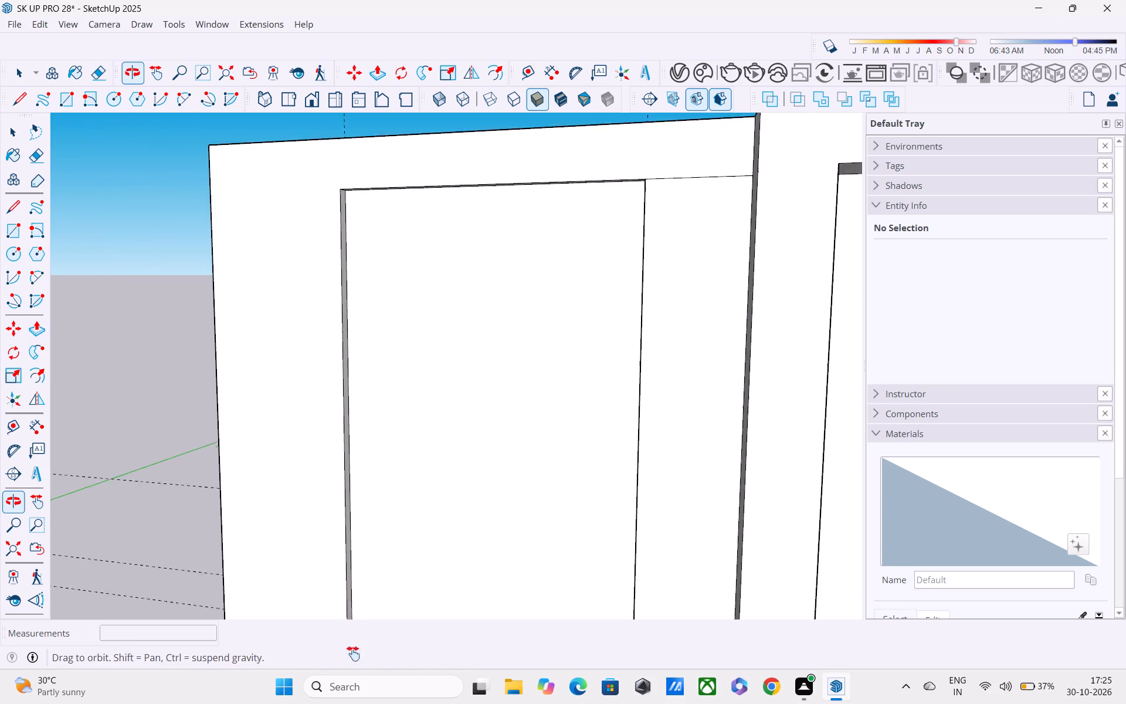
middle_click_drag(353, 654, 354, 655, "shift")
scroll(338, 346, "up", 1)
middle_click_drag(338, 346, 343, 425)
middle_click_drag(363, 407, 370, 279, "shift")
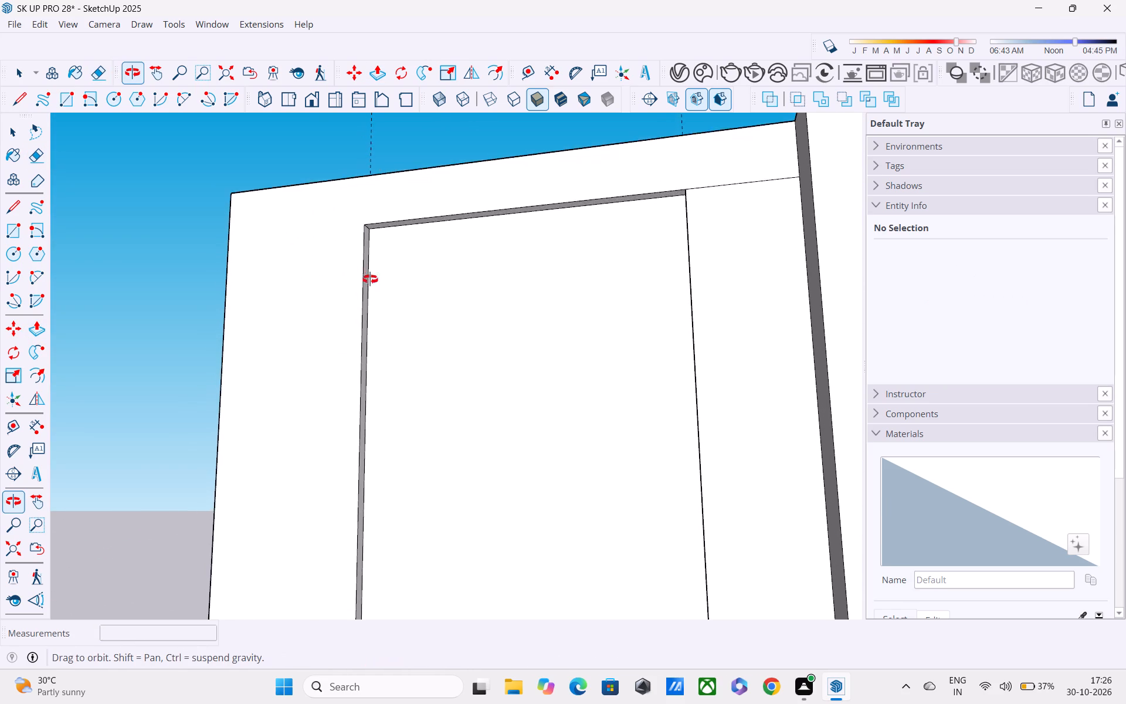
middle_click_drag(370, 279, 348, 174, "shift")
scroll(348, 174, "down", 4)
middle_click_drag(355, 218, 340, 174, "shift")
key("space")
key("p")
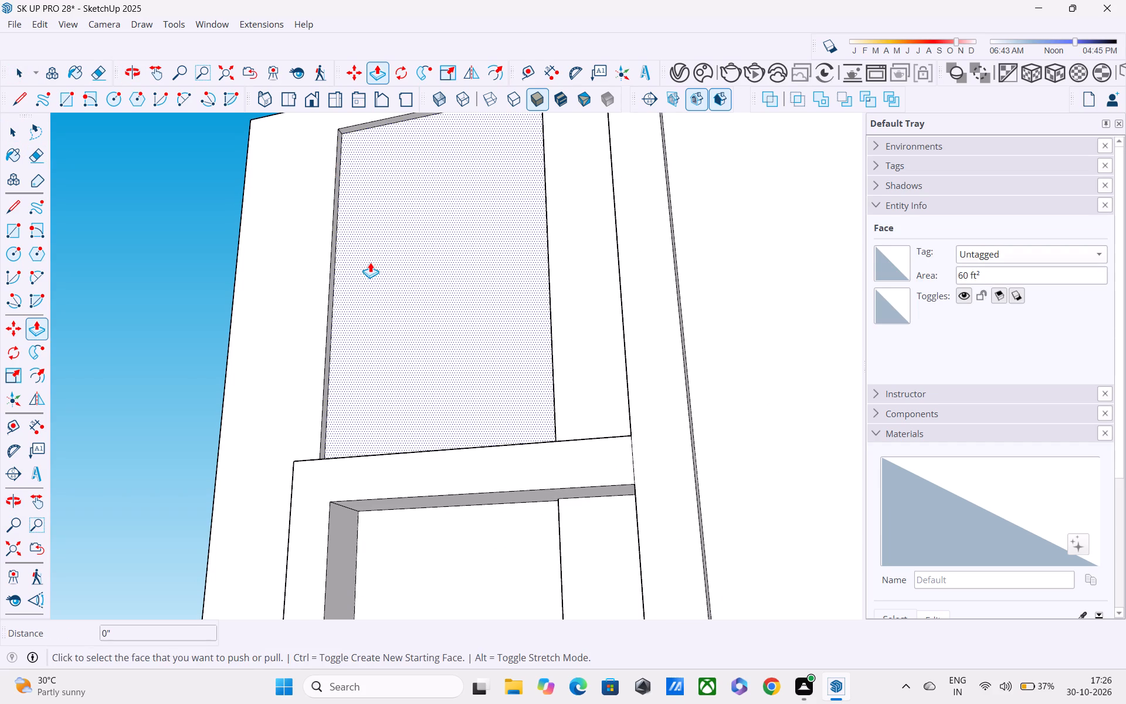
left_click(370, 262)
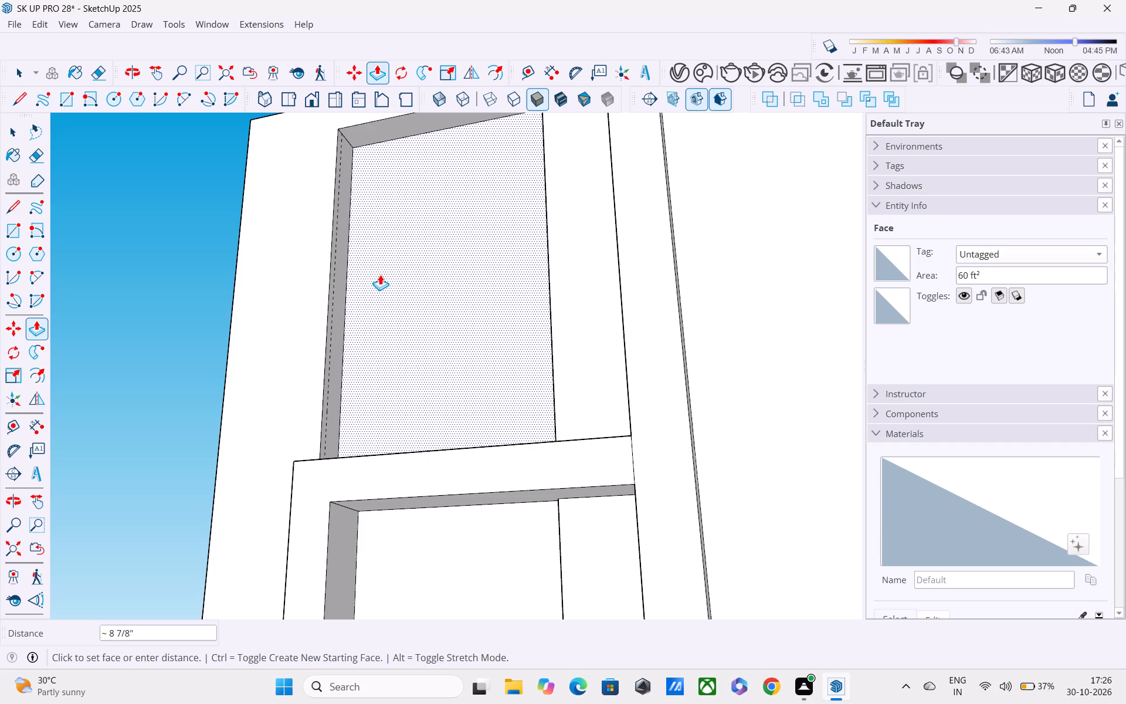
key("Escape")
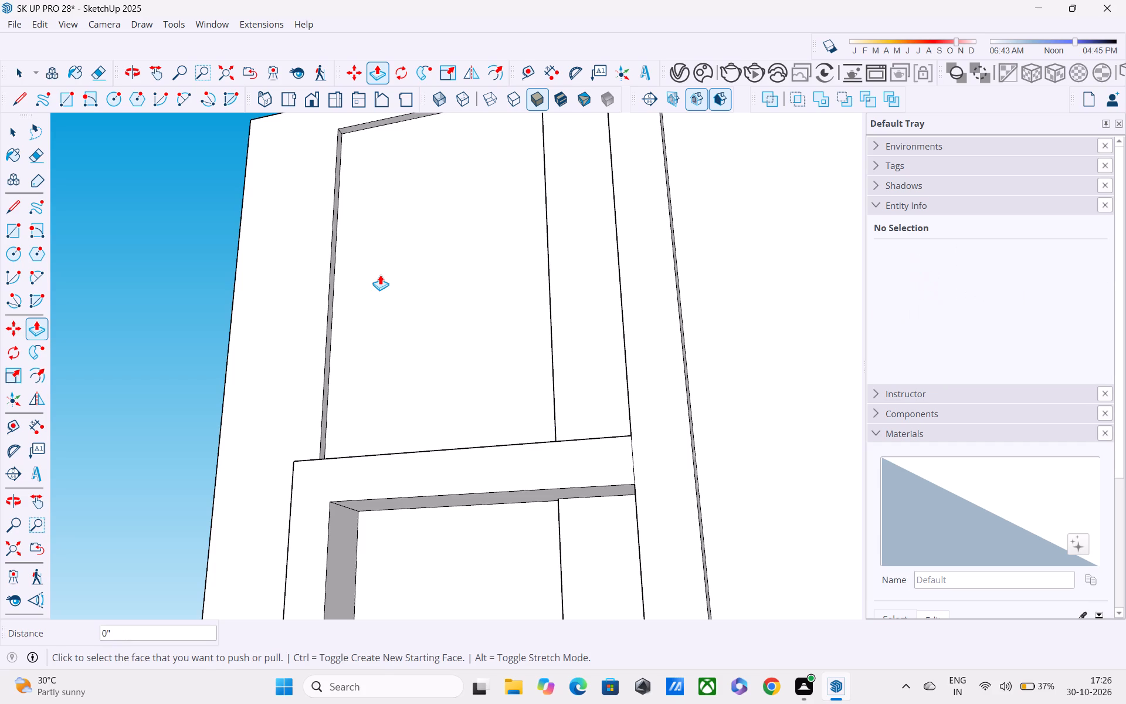
Draw a horizontal line from side to side across the recessed wall panel above the C-shaped frame.
middle_click_drag(476, 368, 533, 456)
key("space")
scroll(541, 440, "down", 3)
middle_click_drag(554, 438, 564, 381, "shift")
key("l")
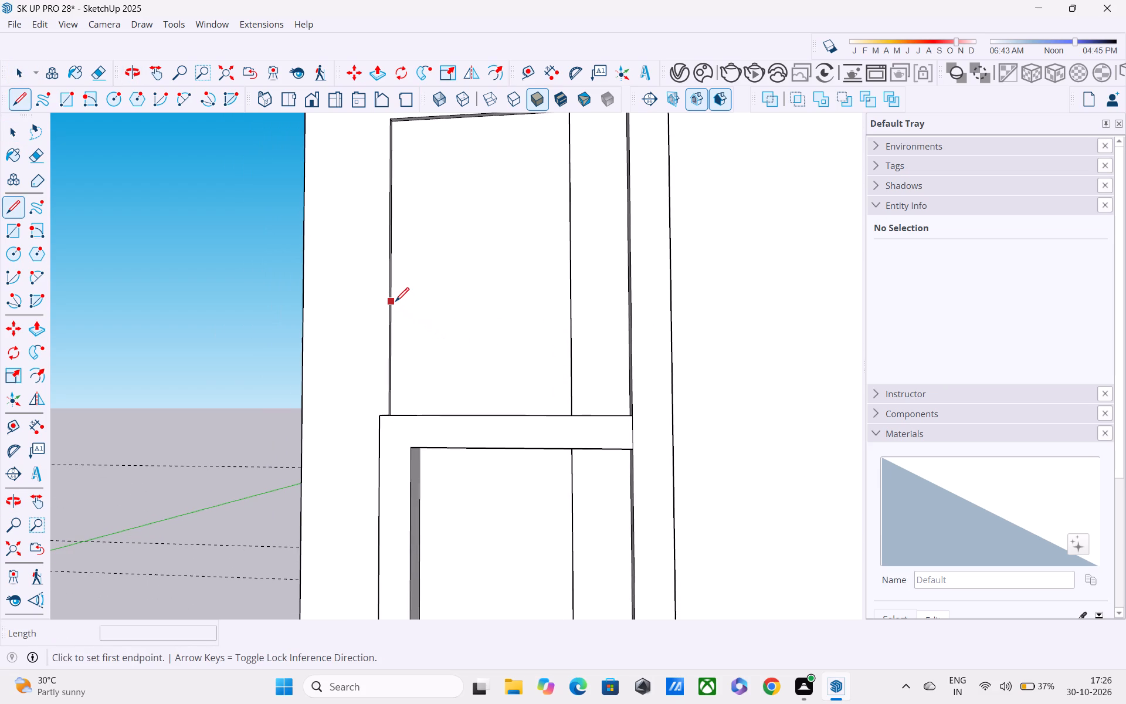
middle_click_drag(418, 334, 446, 314, "shift")
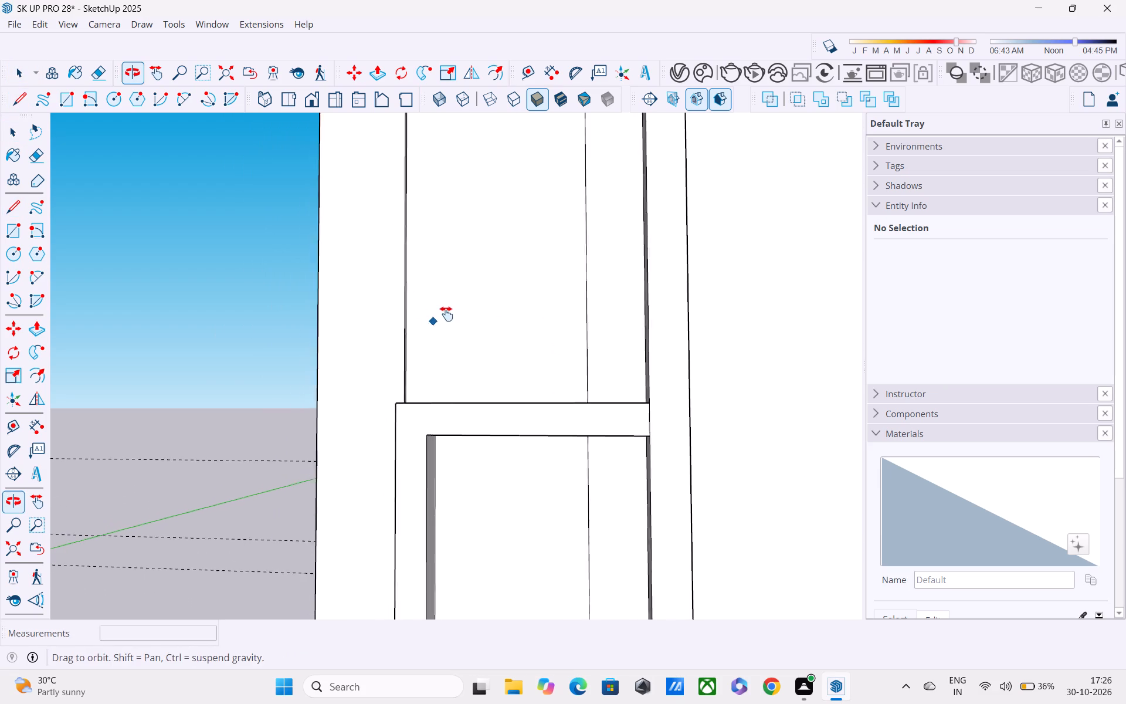
middle_click_drag(446, 314, 463, 305, "shift")
middle_click_drag(470, 303, 349, 295)
scroll(337, 285, "up", 1)
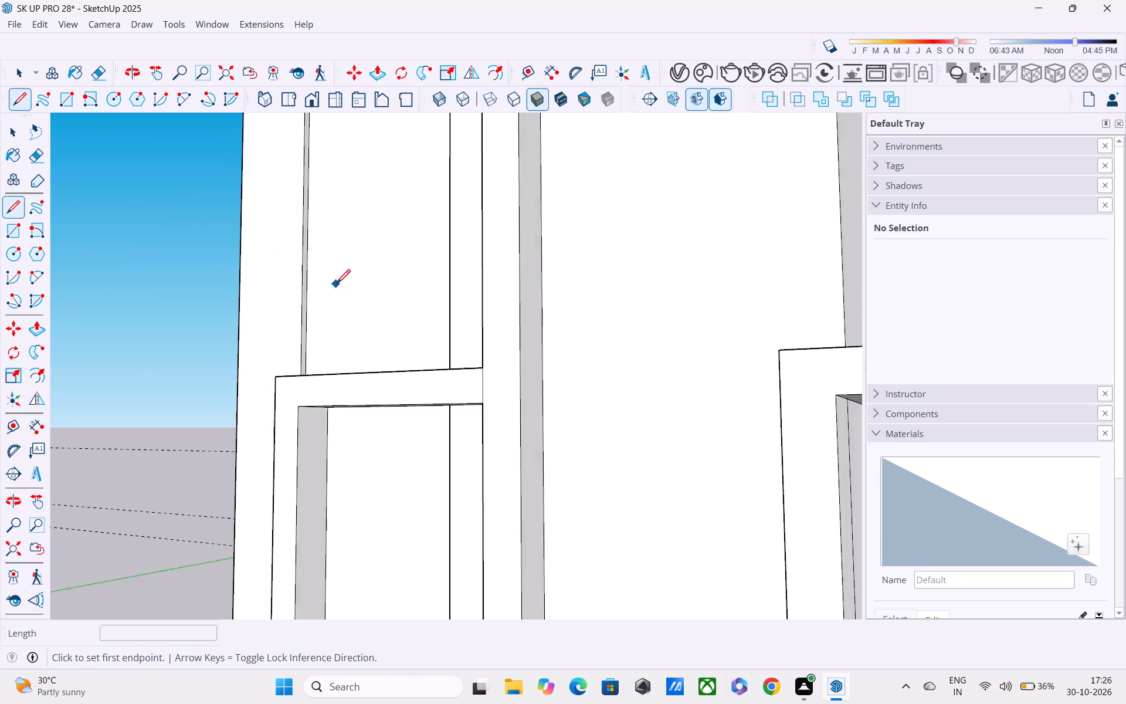
scroll(337, 285, "up", 3)
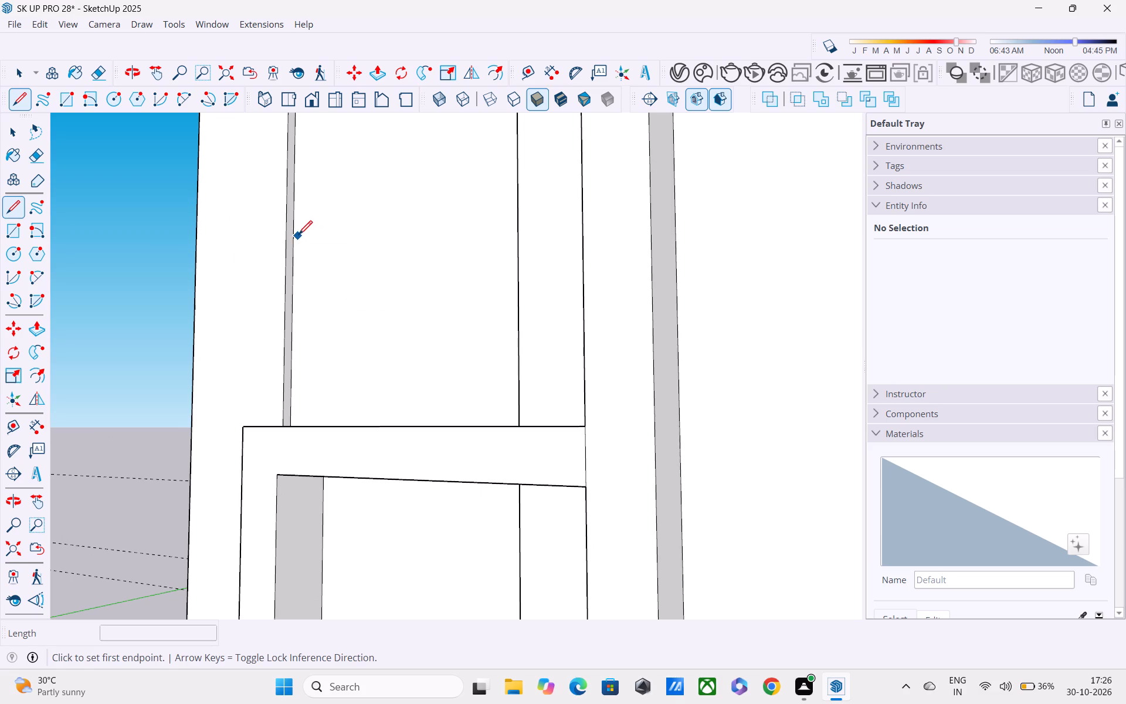
middle_click_drag(299, 236, 388, 320, "shift")
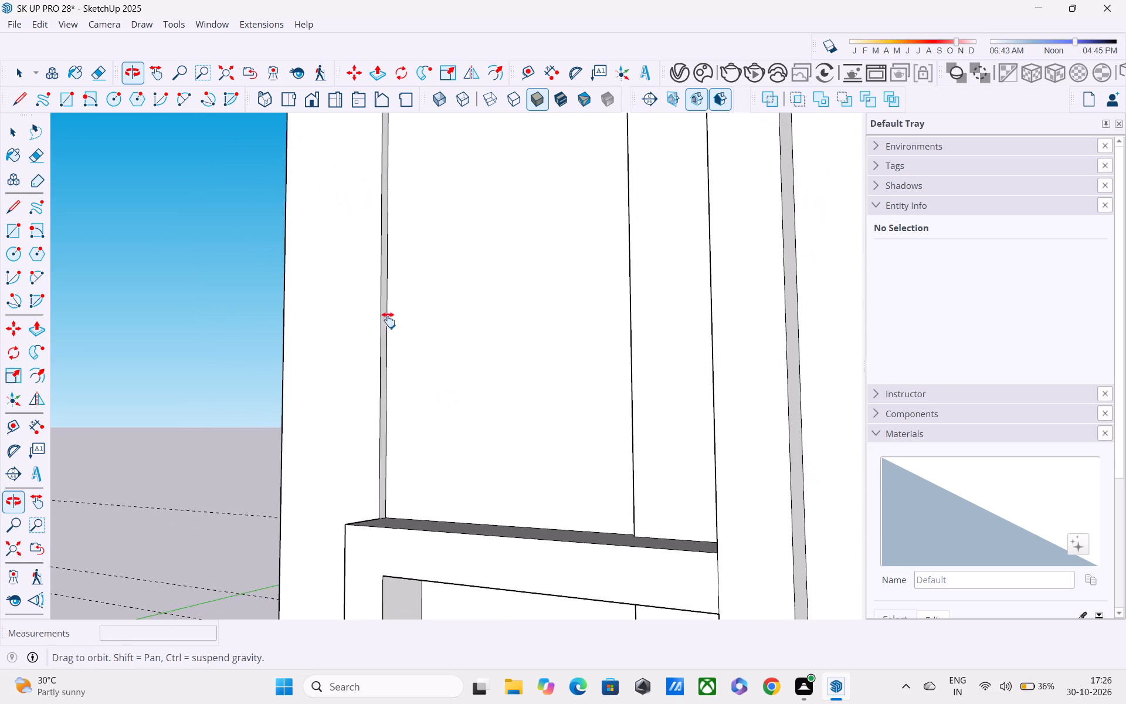
middle_click_drag(388, 320, 383, 311, "shift")
left_click(378, 295)
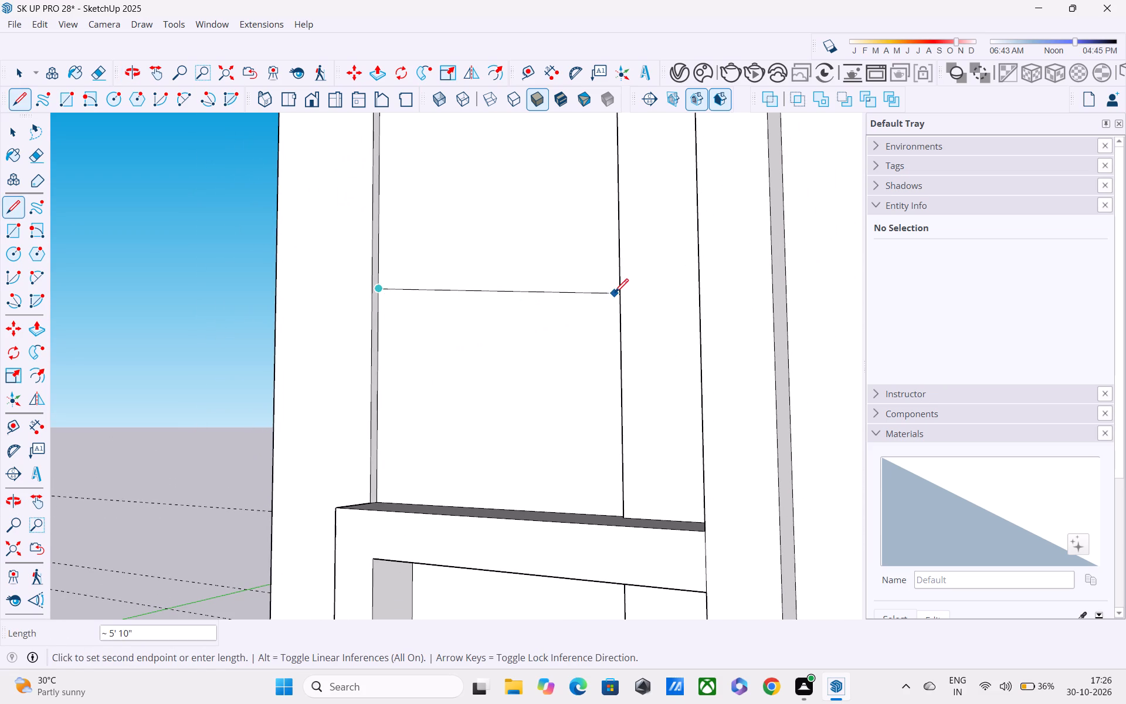
left_click(622, 294)
key("space")
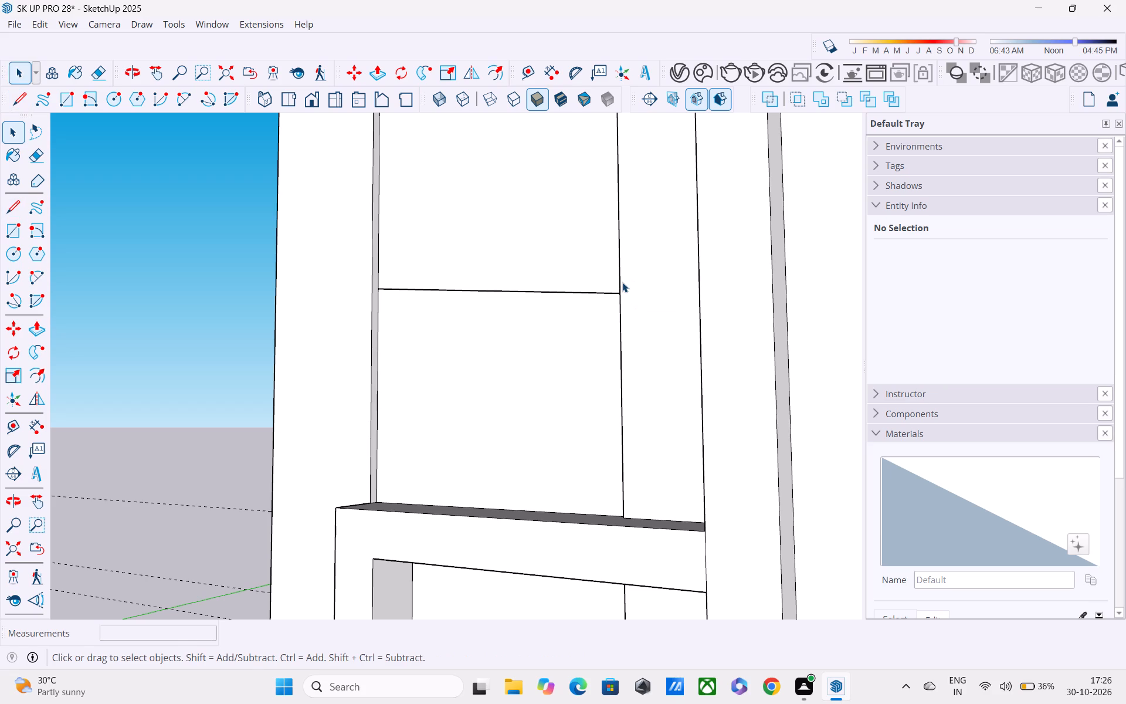
Undo the horizontal line dividing the recessed wall panel above the C-shaped frame.
key("p")
key("space")
double_click(554, 252)
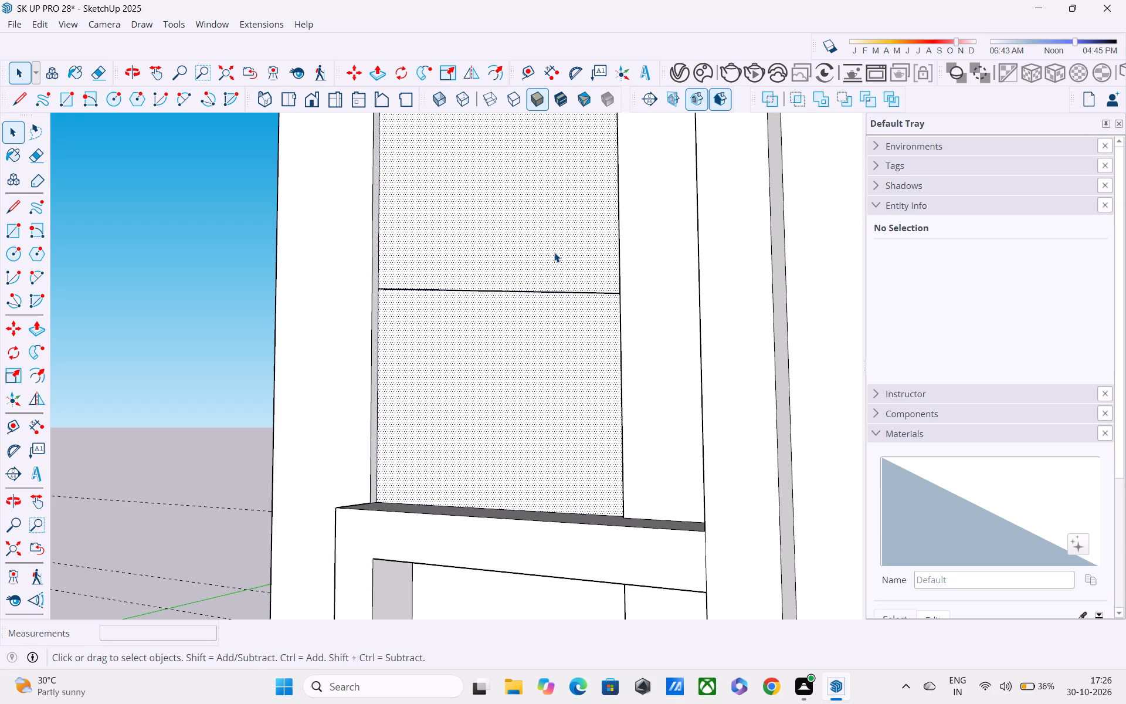
scroll(551, 295, "up", 3)
middle_click_drag(547, 301, 827, 357)
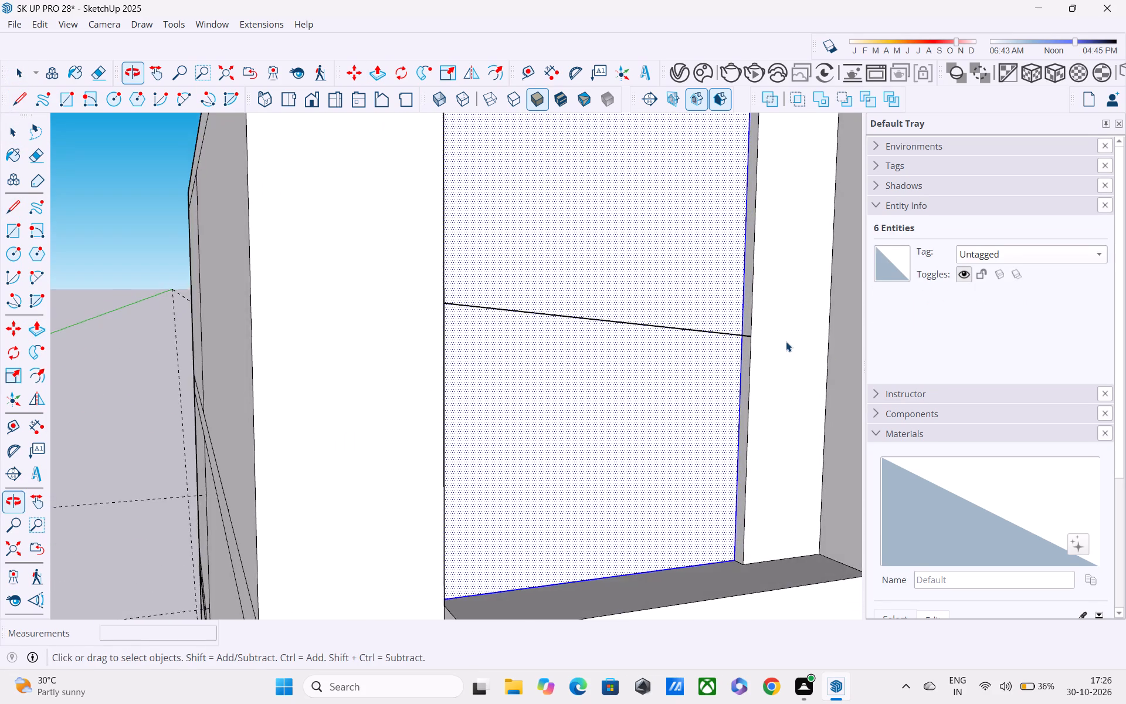
scroll(785, 341, "up", 3)
key("ctrl+z")
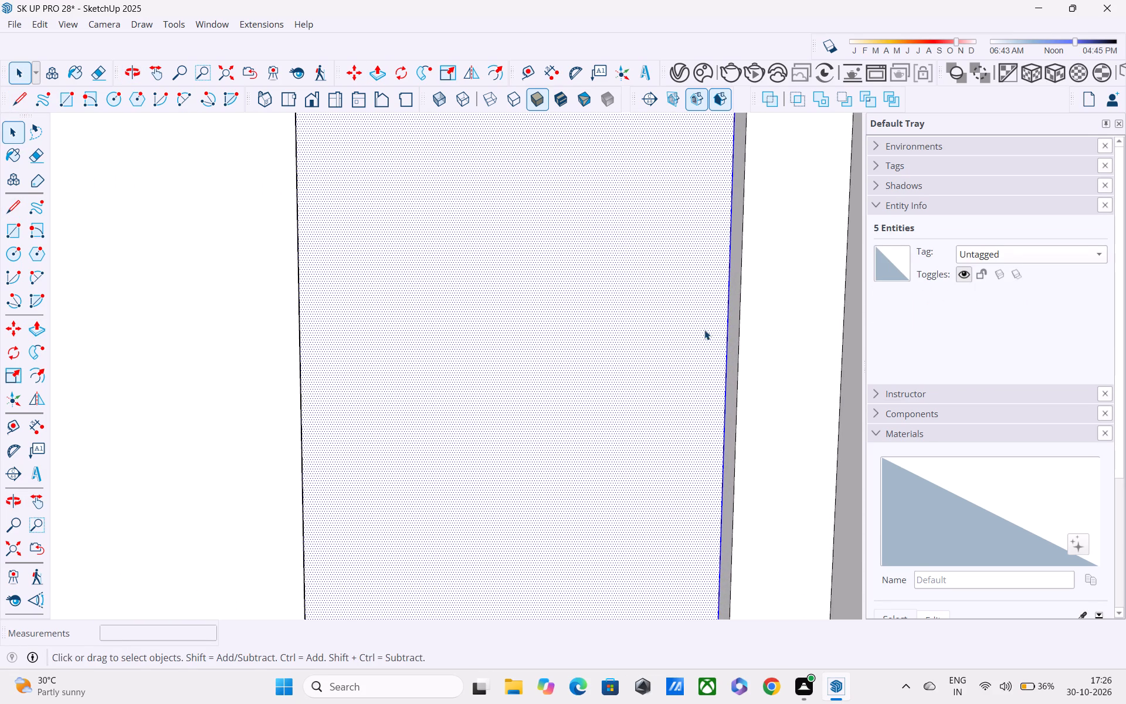
Draw a horizontal line from side to side across the recessed panel, dividing it into an upper and a lower part.
key("l")
middle_click_drag(685, 343, 734, 405, "shift")
middle_click_drag(723, 396, 596, 360)
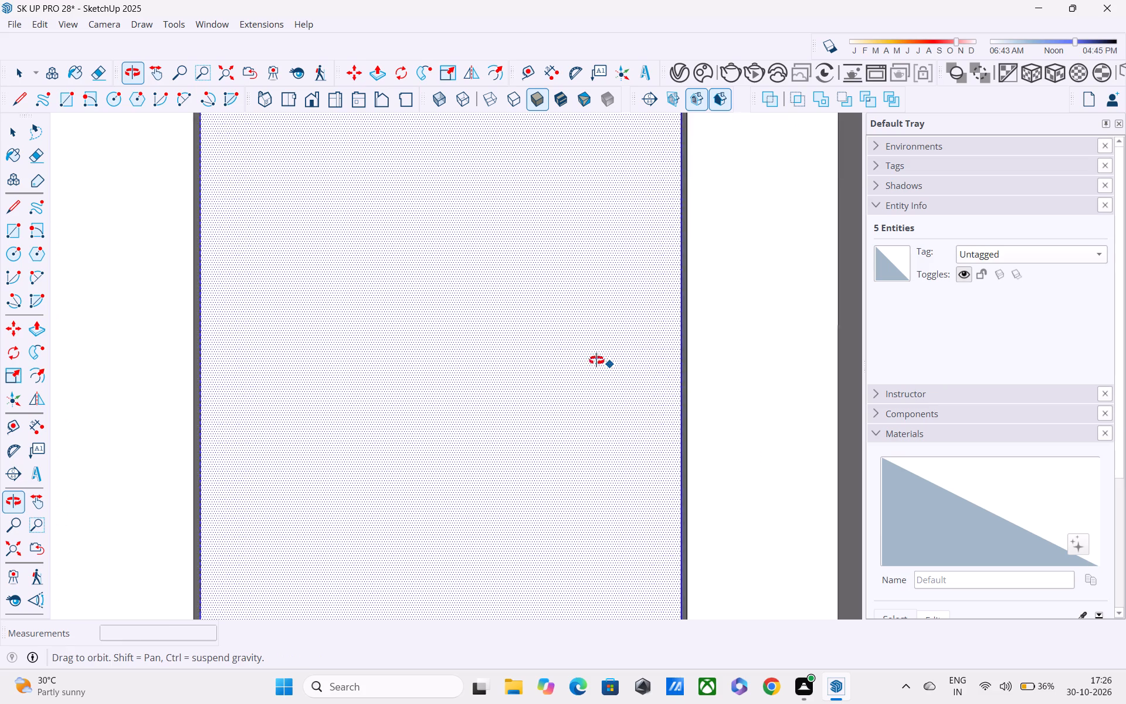
middle_click_drag(596, 360, 743, 320)
scroll(708, 344, "down", 5)
scroll(701, 397, "down", 2)
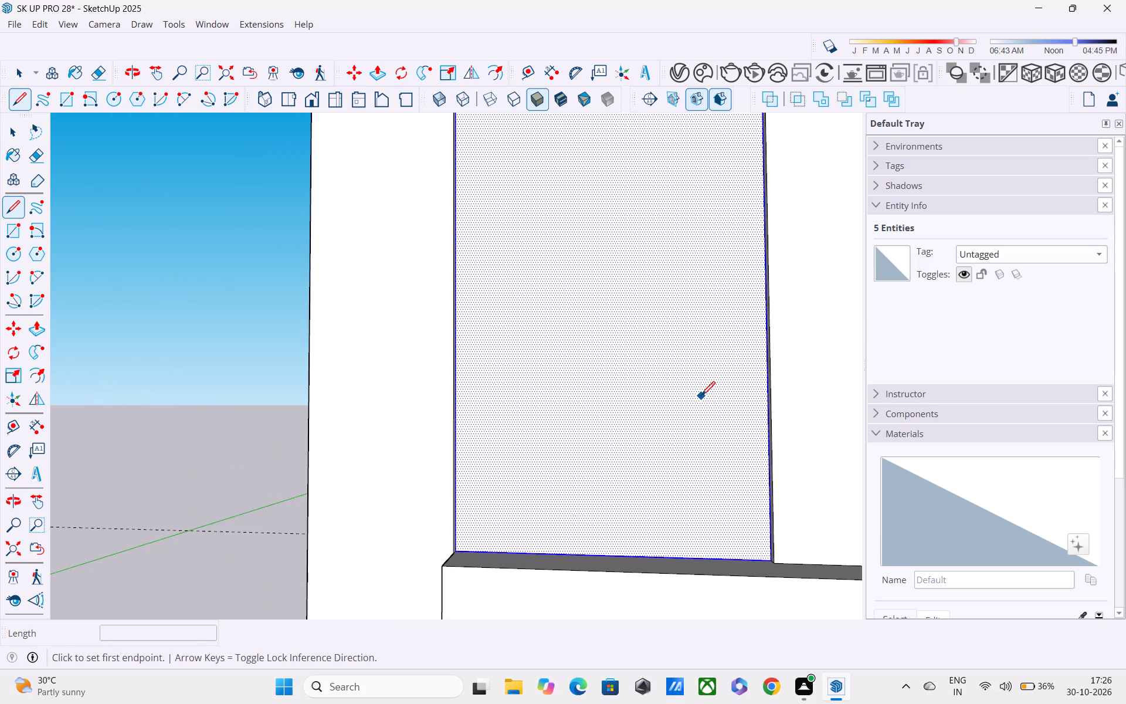
scroll(701, 397, "down", 2)
middle_click_drag(701, 397, 703, 489)
middle_click_drag(696, 476, 525, 394)
scroll(534, 415, "up", 4)
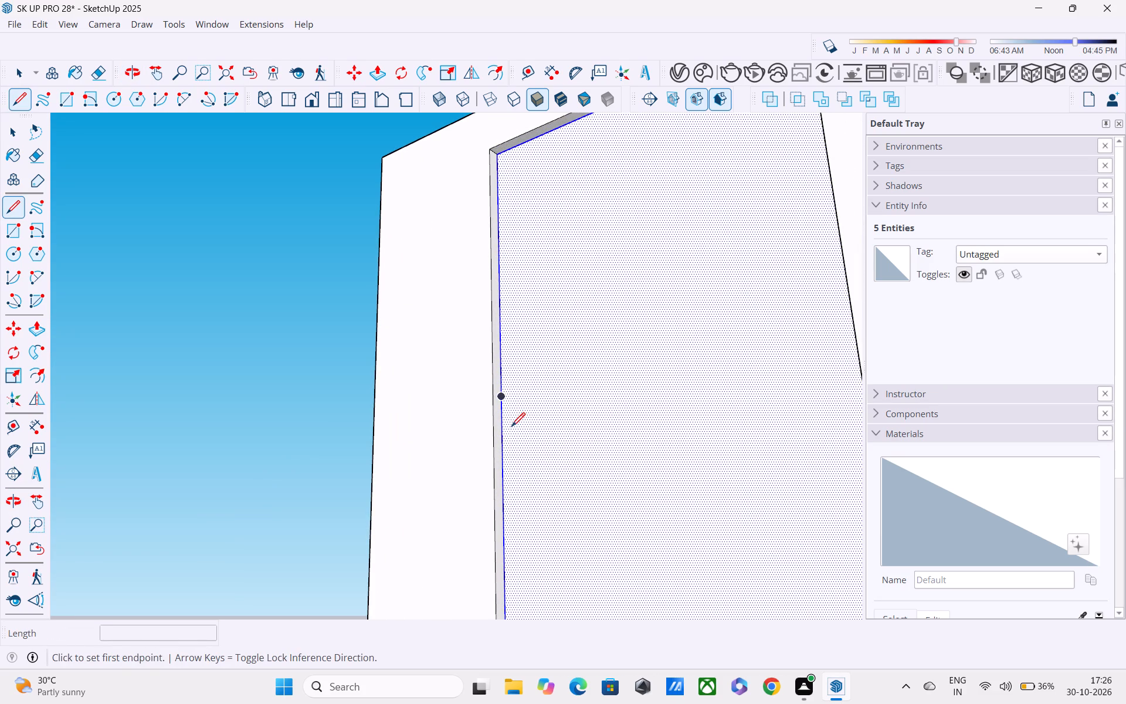
left_click(506, 431)
middle_click_drag(602, 420, 398, 403, "shift")
middle_click_drag(560, 390, 635, 380)
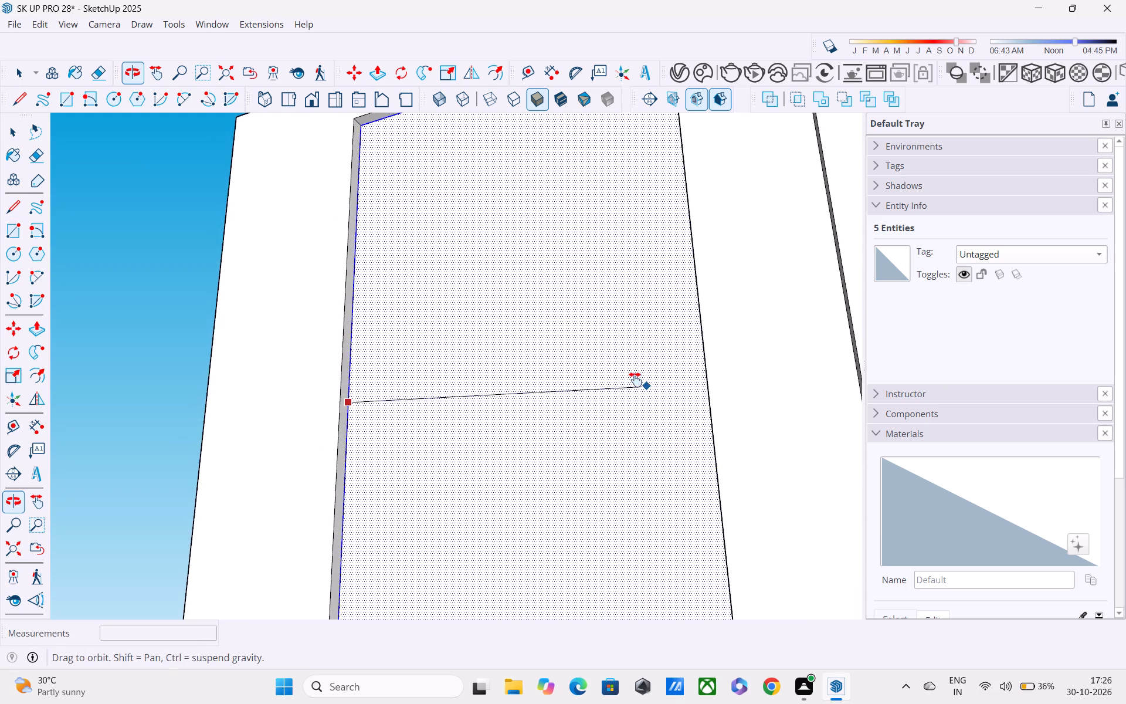
middle_click_drag(635, 380, 463, 390)
middle_click_drag(476, 396, 743, 448)
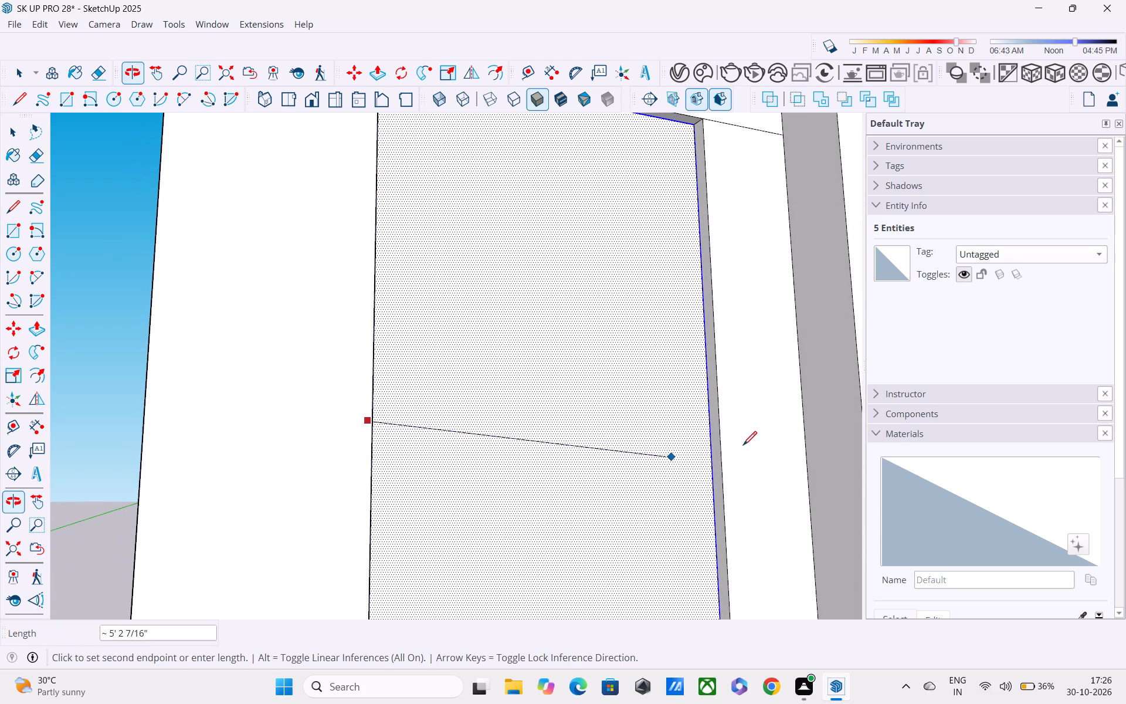
left_click(711, 432)
middle_click_drag(689, 428, 678, 440)
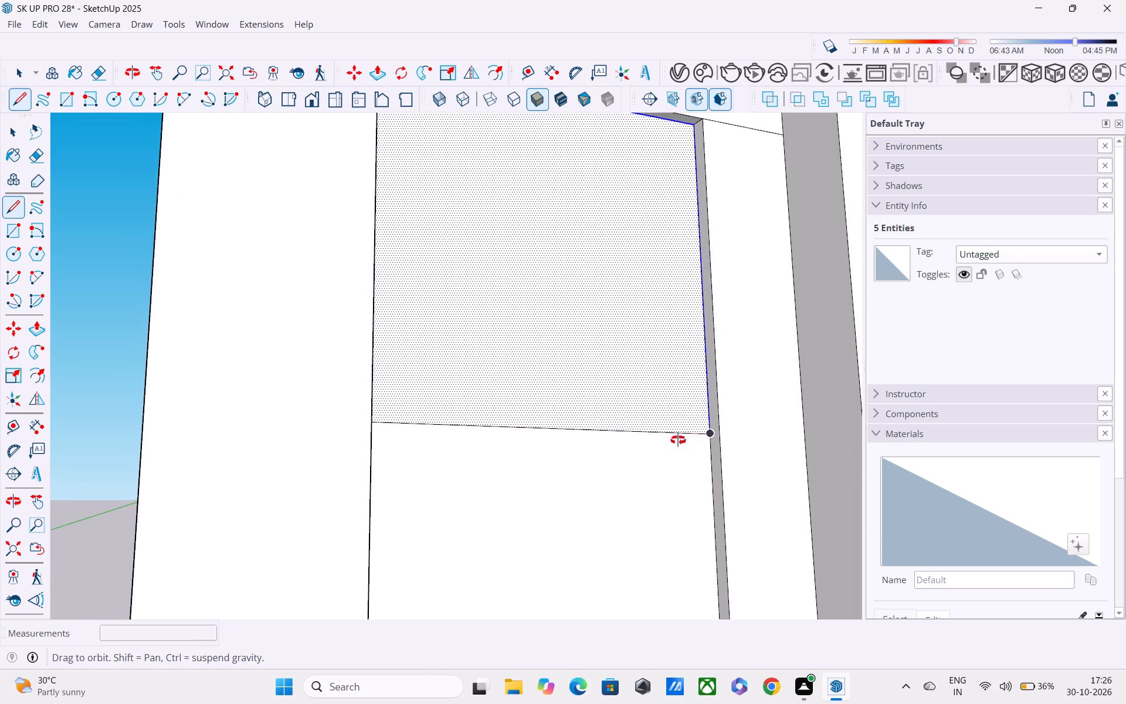
middle_click_drag(678, 440, 586, 451)
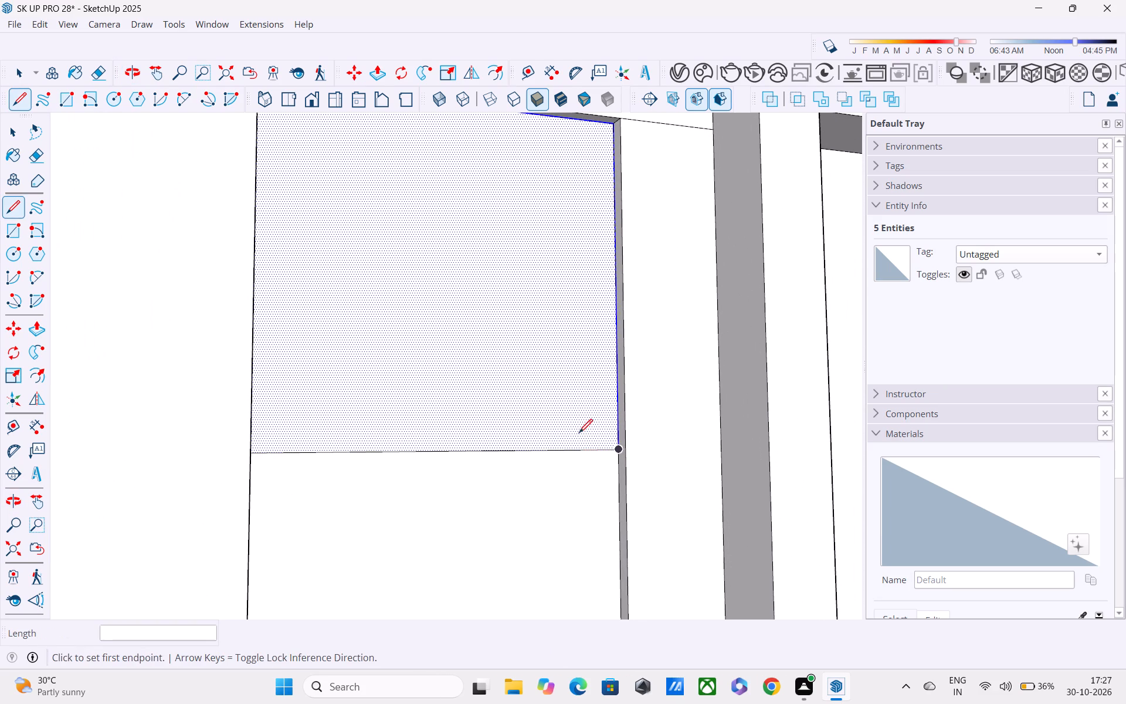
Pull the panel's lower part outward by 3", flush with the surrounding wall.
key("p")
left_click(565, 503)
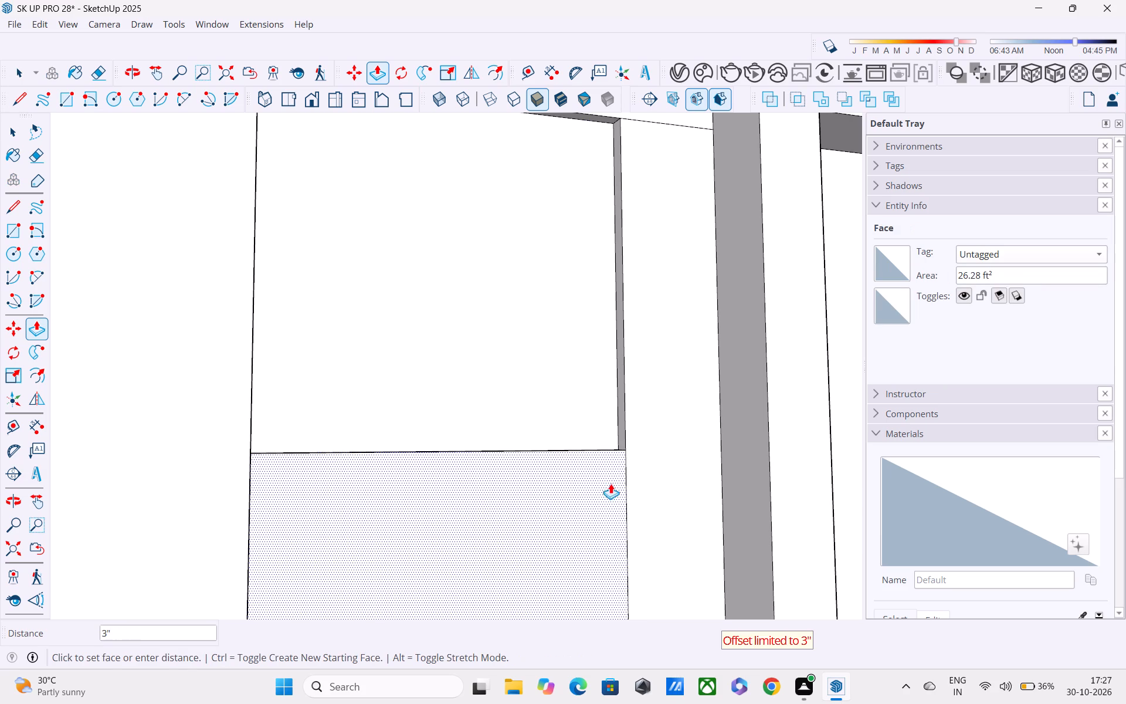
left_click(645, 458)
Push the panel's upper part about 6" further into the wall.
scroll(640, 449, "down", 5)
middle_click_drag(639, 449, 639, 446, "shift")
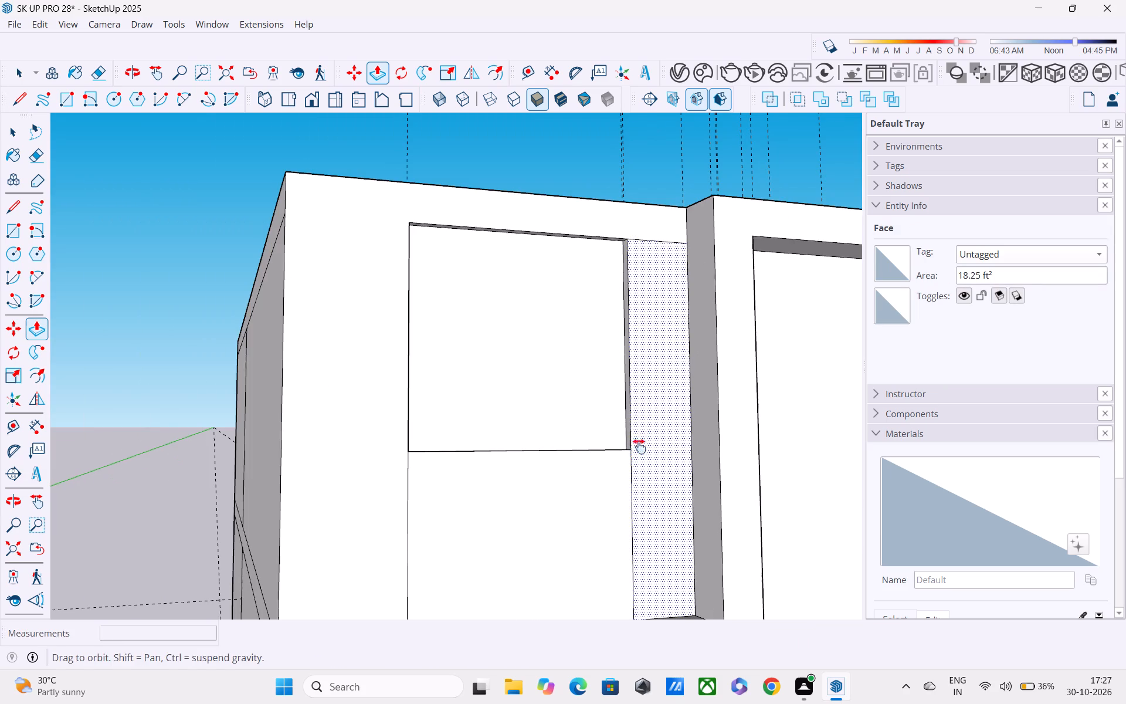
middle_click_drag(639, 446, 669, 412, "shift")
middle_click_drag(642, 397, 467, 502)
left_click(444, 449)
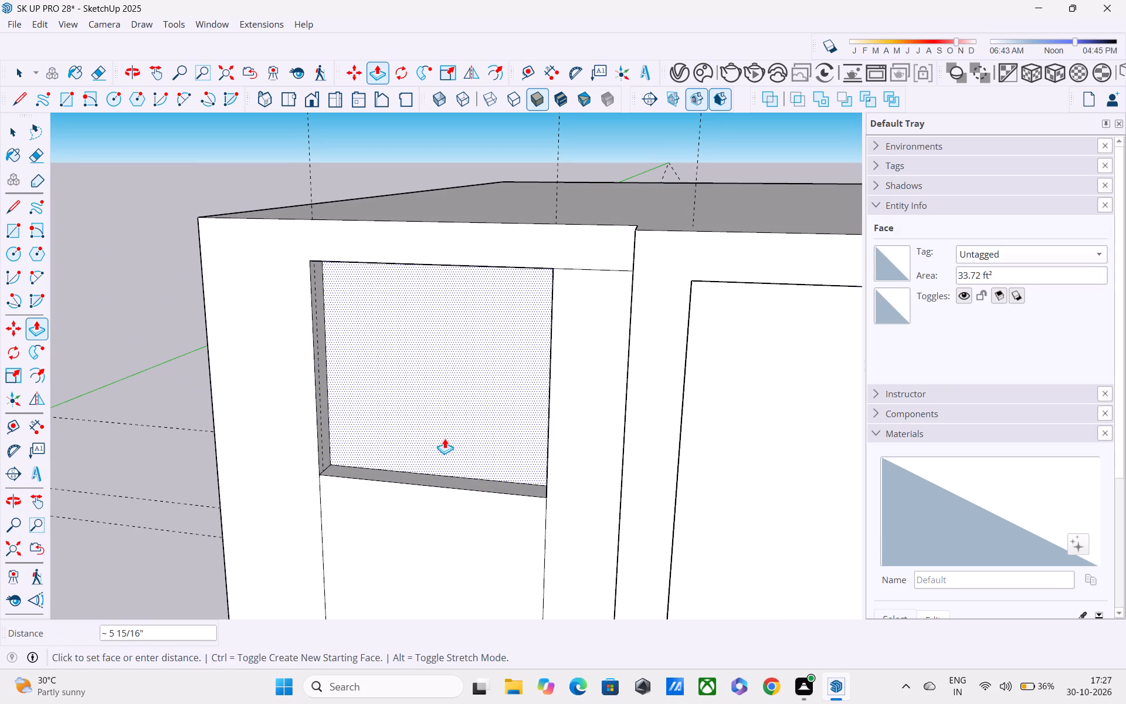
left_click(445, 438)
key("space")
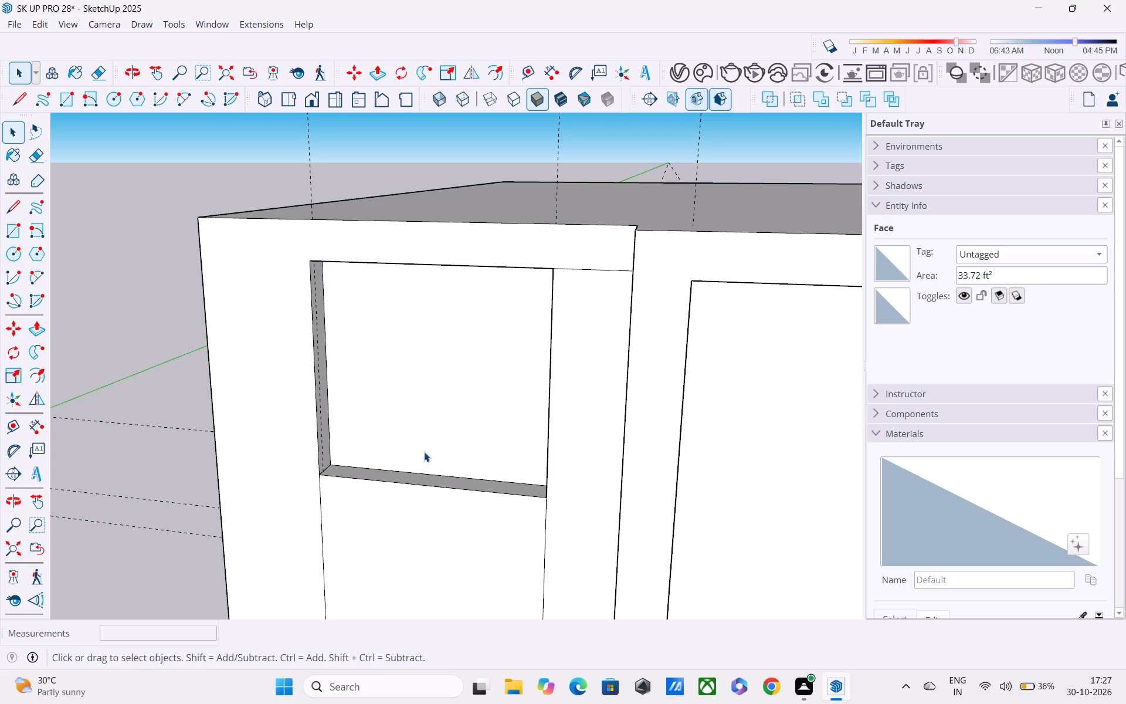
Draw a narrow vertical rectangle about 7 11/16" by 2' 7 13/16" on the lower panel, hanging from the recess's bottom edge.
scroll(414, 435, "down", 7)
middle_click_drag(408, 455, 419, 330)
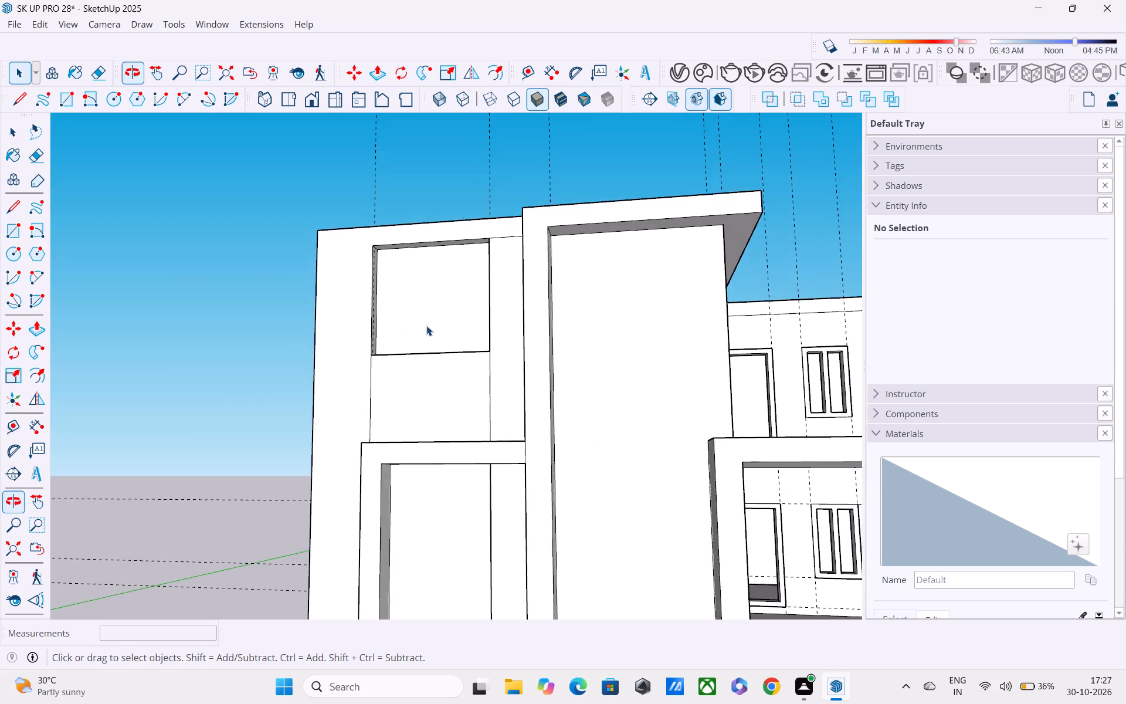
scroll(426, 326, "up", 3)
key("space")
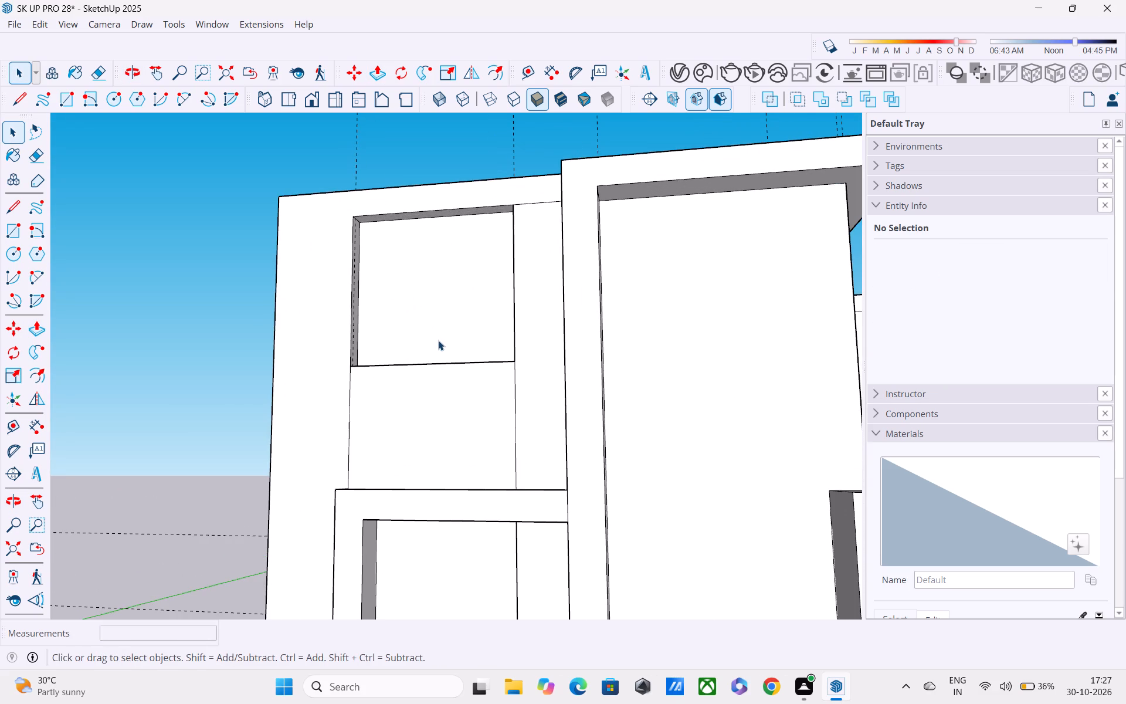
key("r")
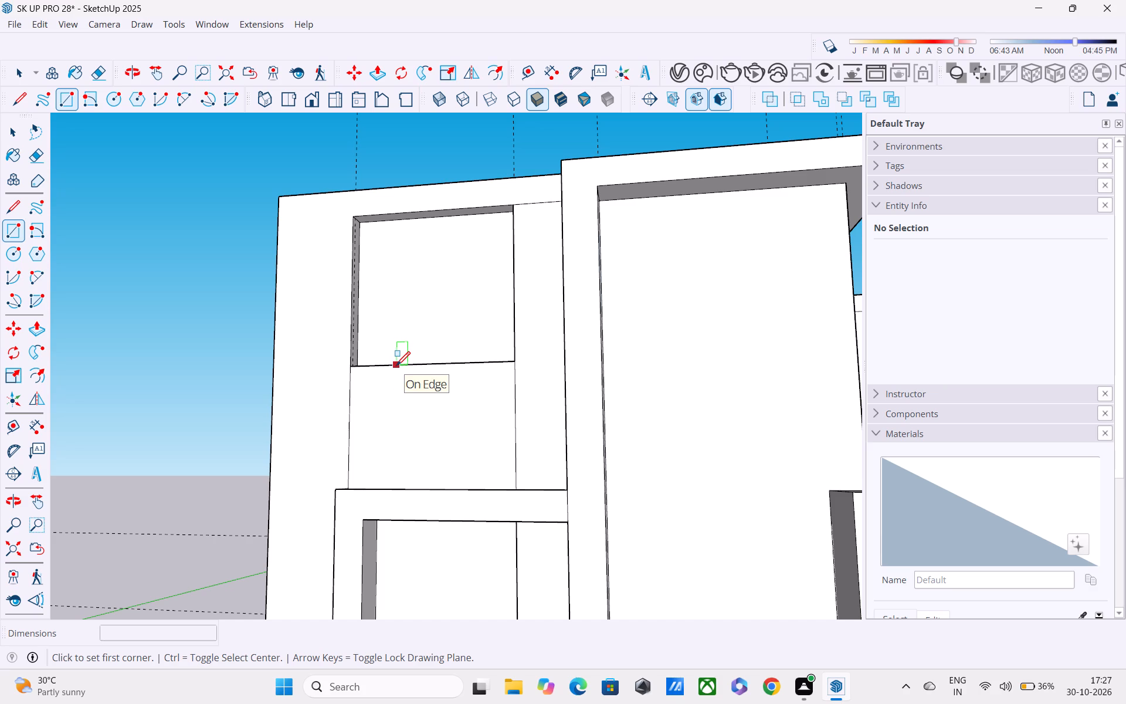
left_click(381, 364)
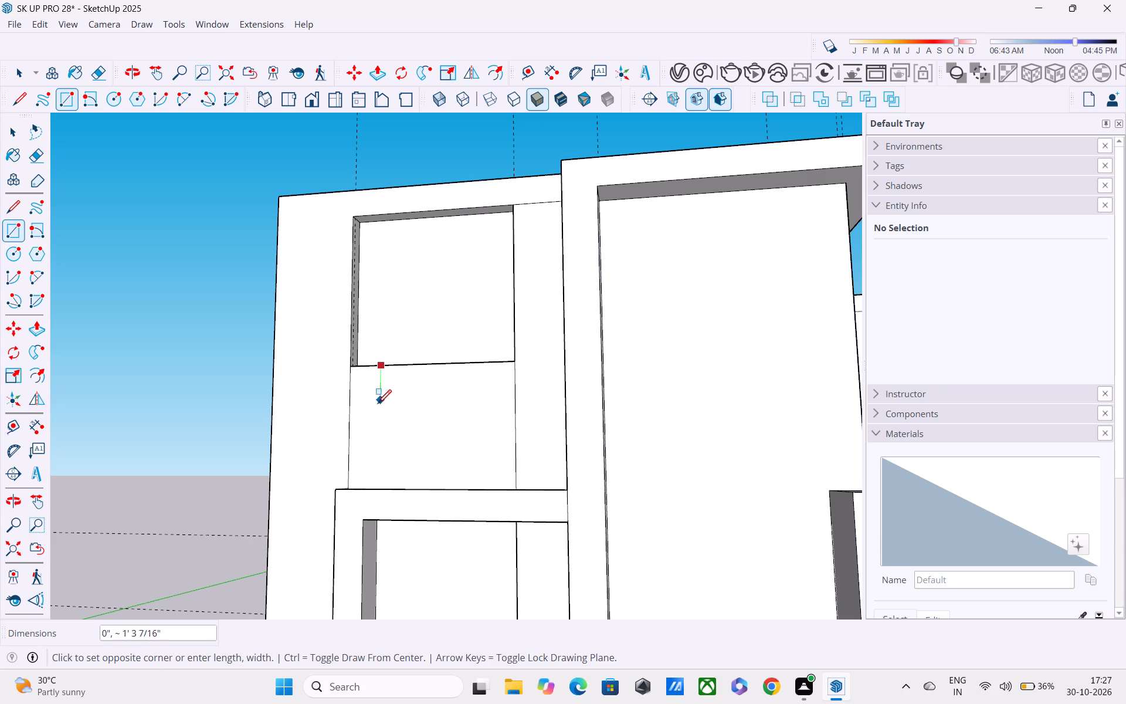
left_click(397, 439)
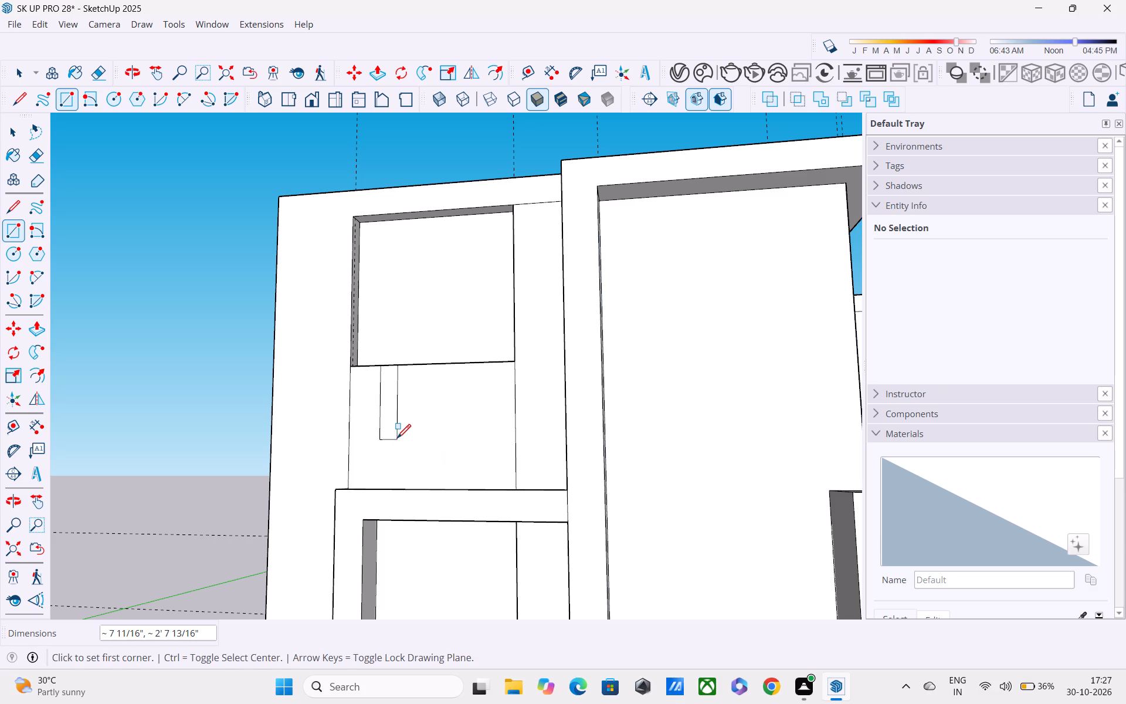
Copy the narrow rectangle's edges horizontally about 3' 4 1/2" and divide the distance by 3, making four evenly spaced rectangles.
key("space")
left_click(395, 419, "shift")
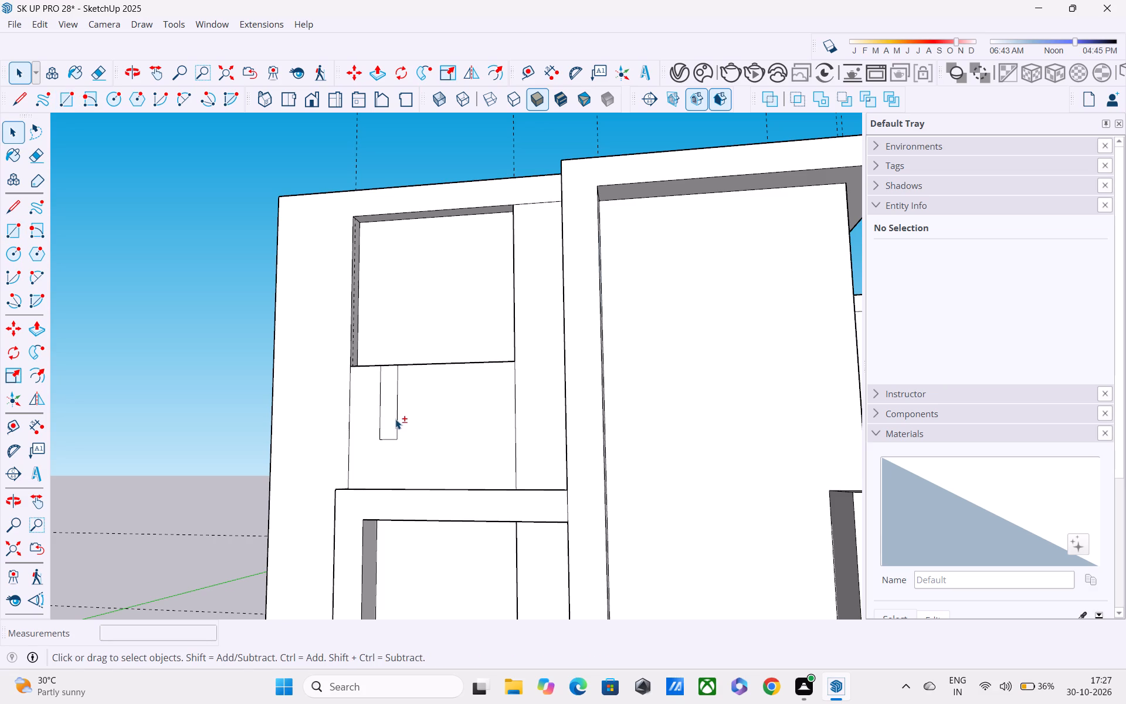
left_click(397, 429, "shift")
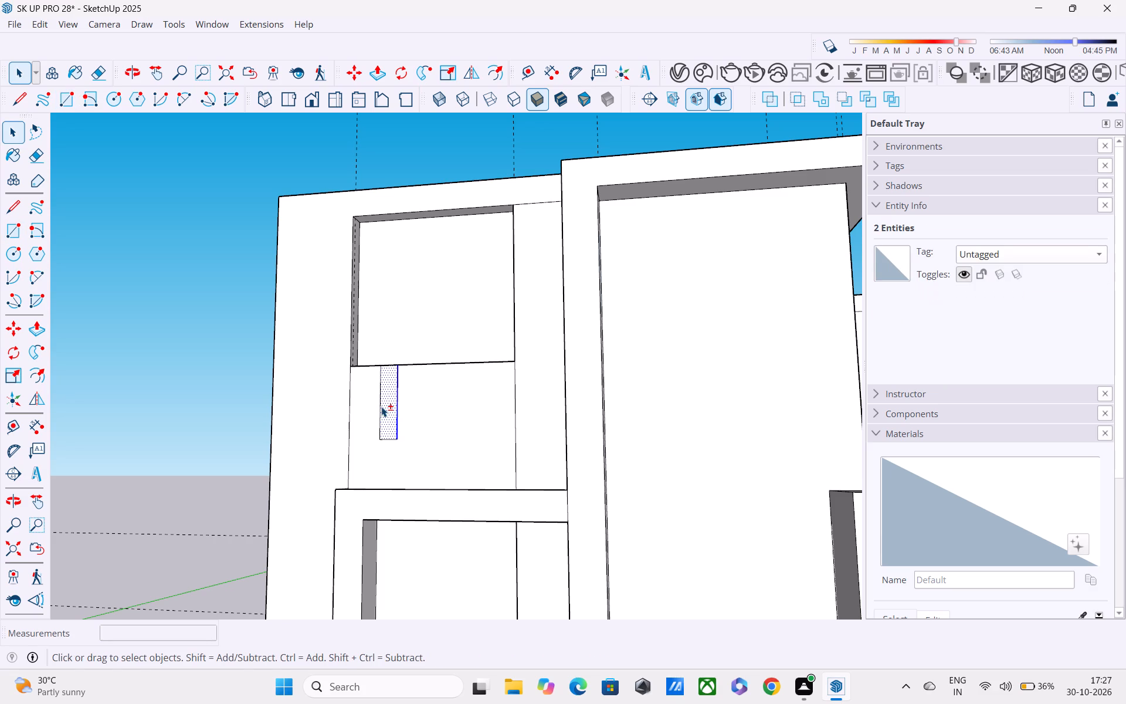
left_click(381, 405, "shift")
left_click(385, 417, "shift")
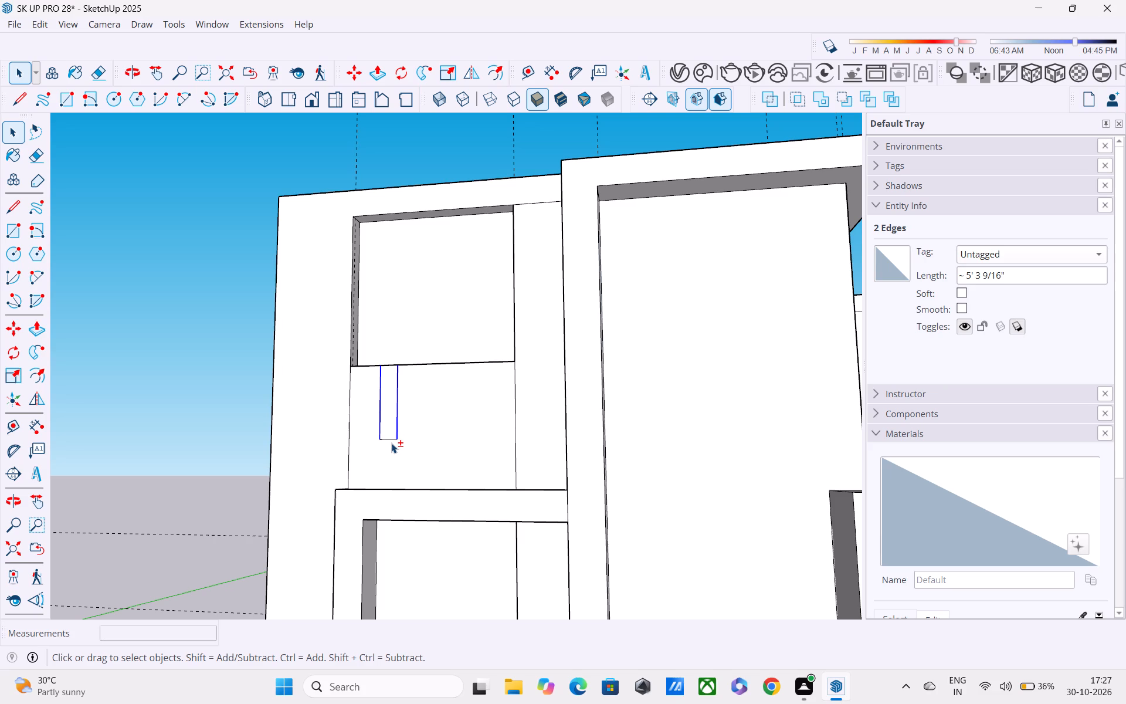
left_click(389, 440, "shift")
left_click(387, 366, "shift")
key("m")
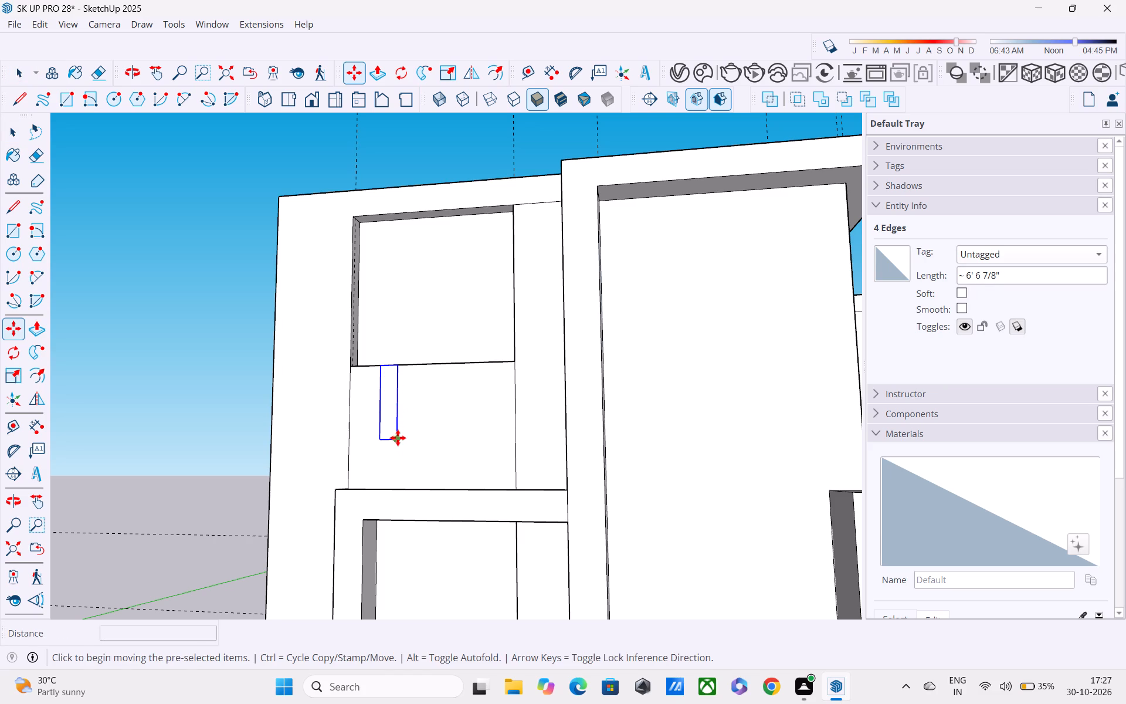
left_click(398, 438)
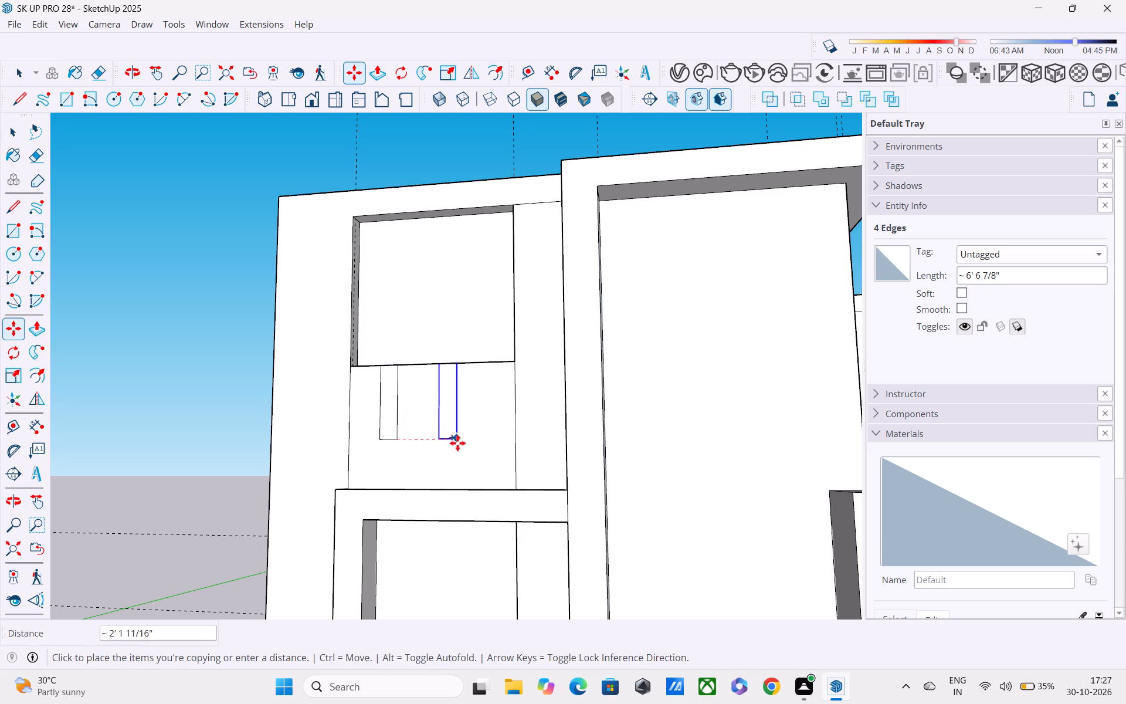
left_click(492, 443)
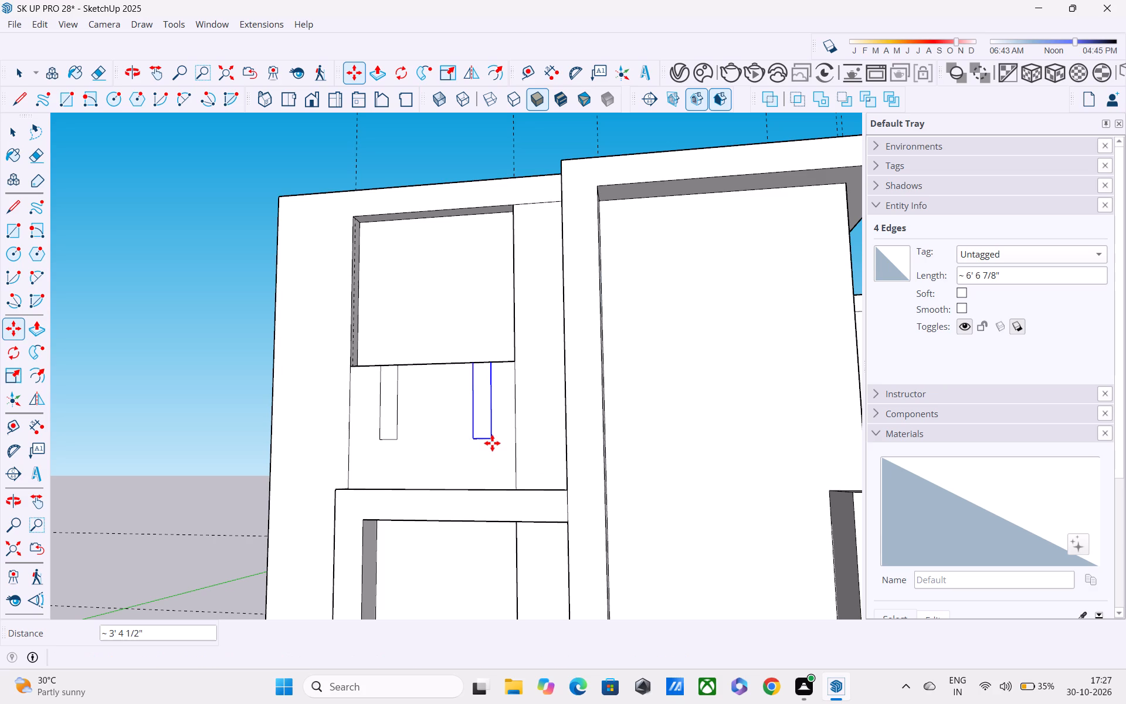
type("/2")
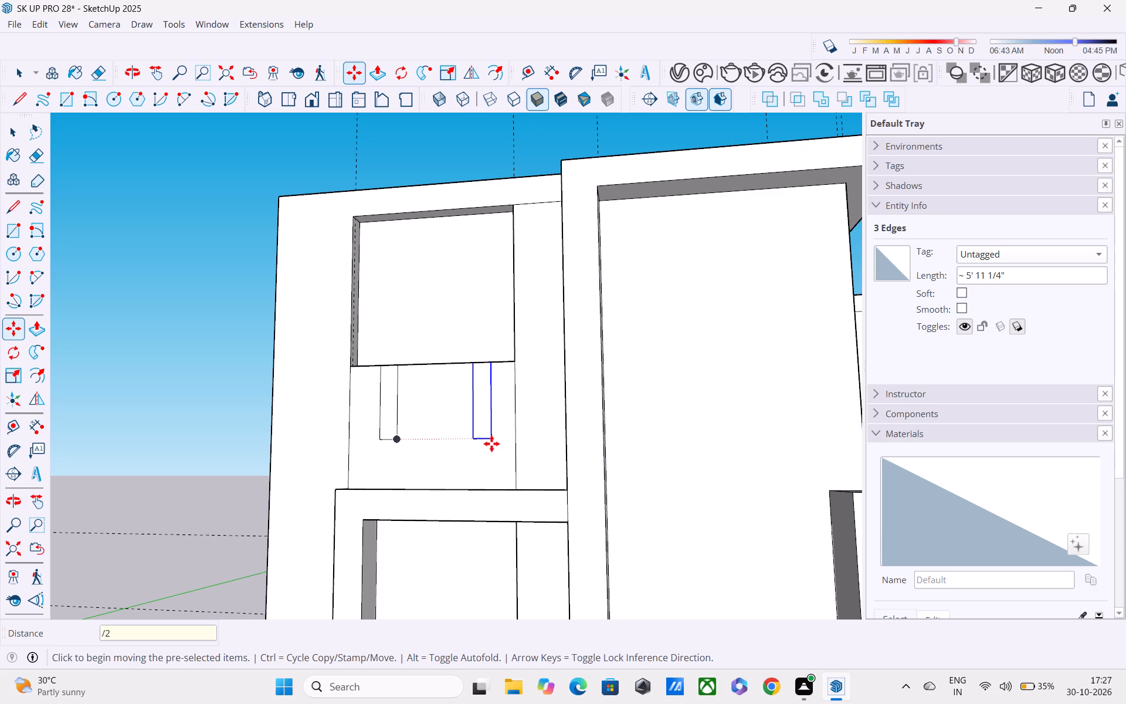
key("Return")
type("/3")
key("Return")
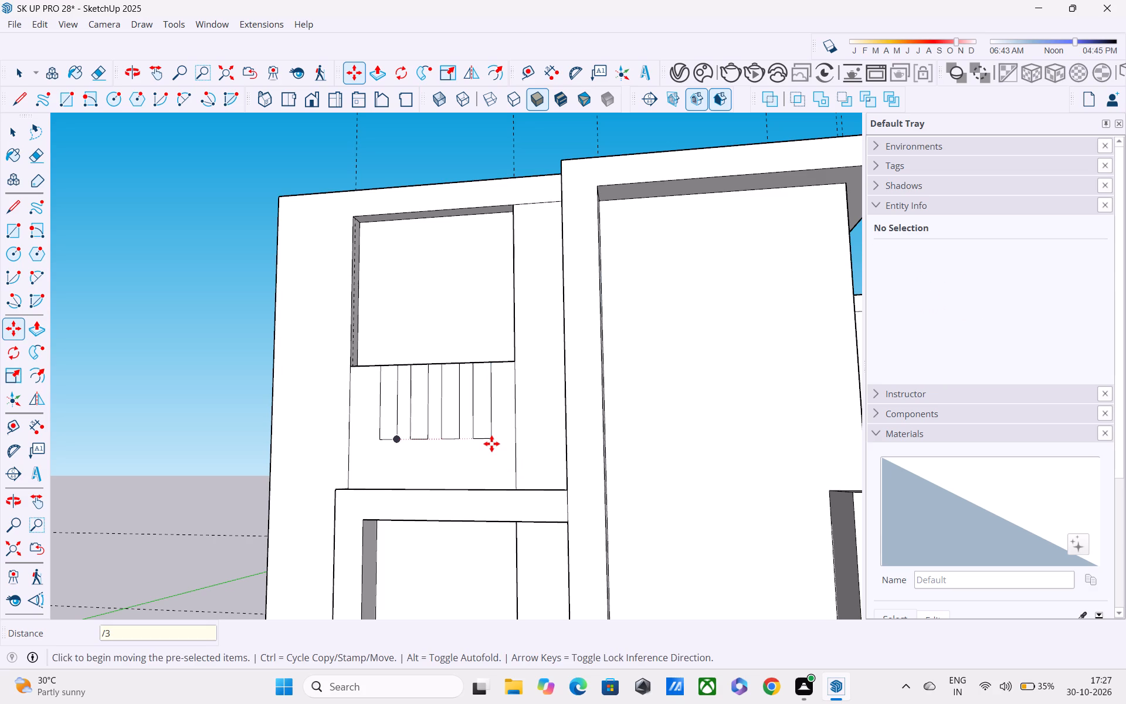
Pull the four narrow rectangles outward from the wall by about 4".
key("p")
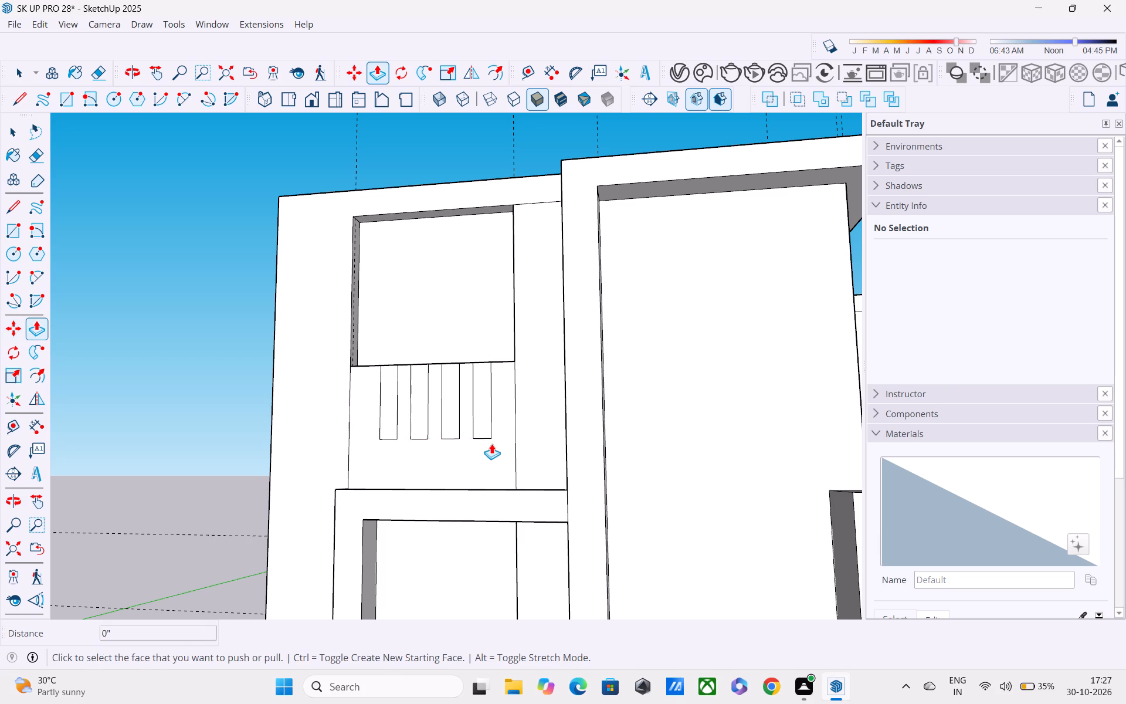
scroll(483, 444, "up", 2)
left_click(371, 388)
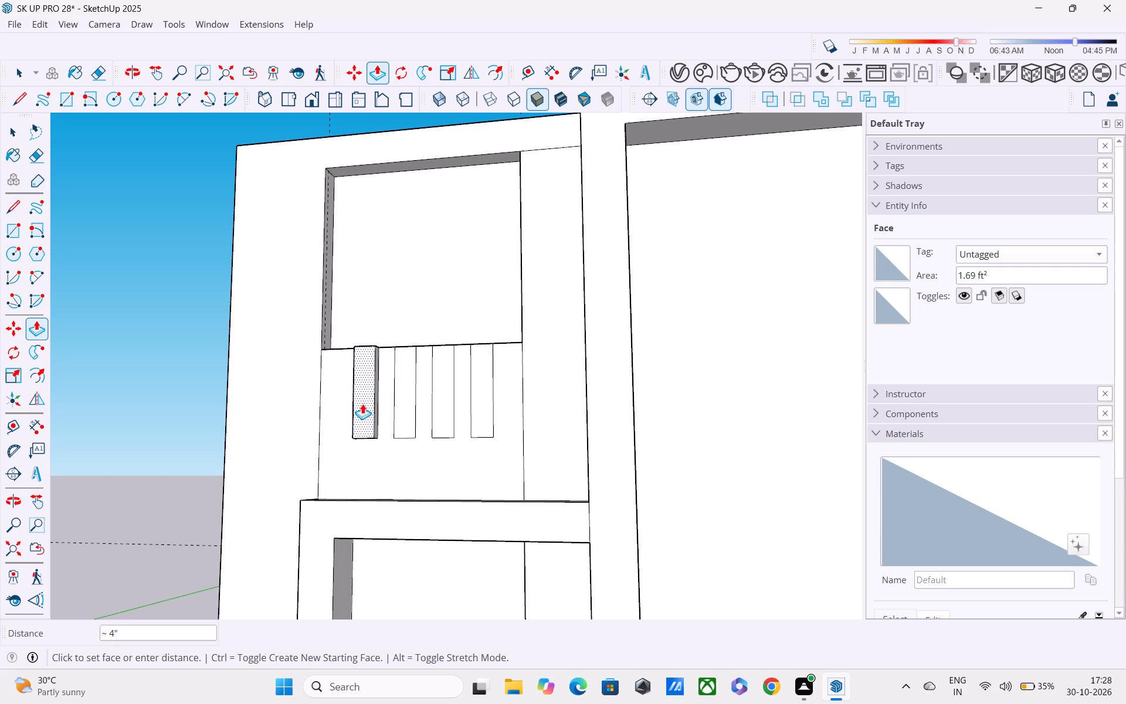
left_click(362, 404)
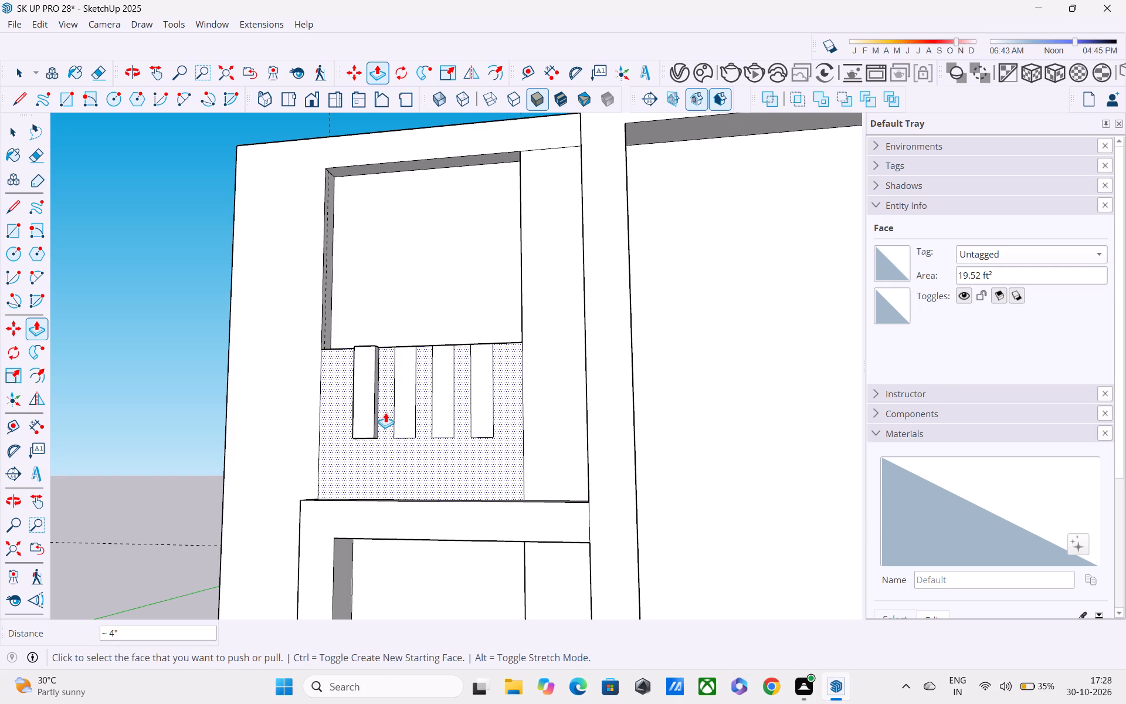
double_click(399, 421)
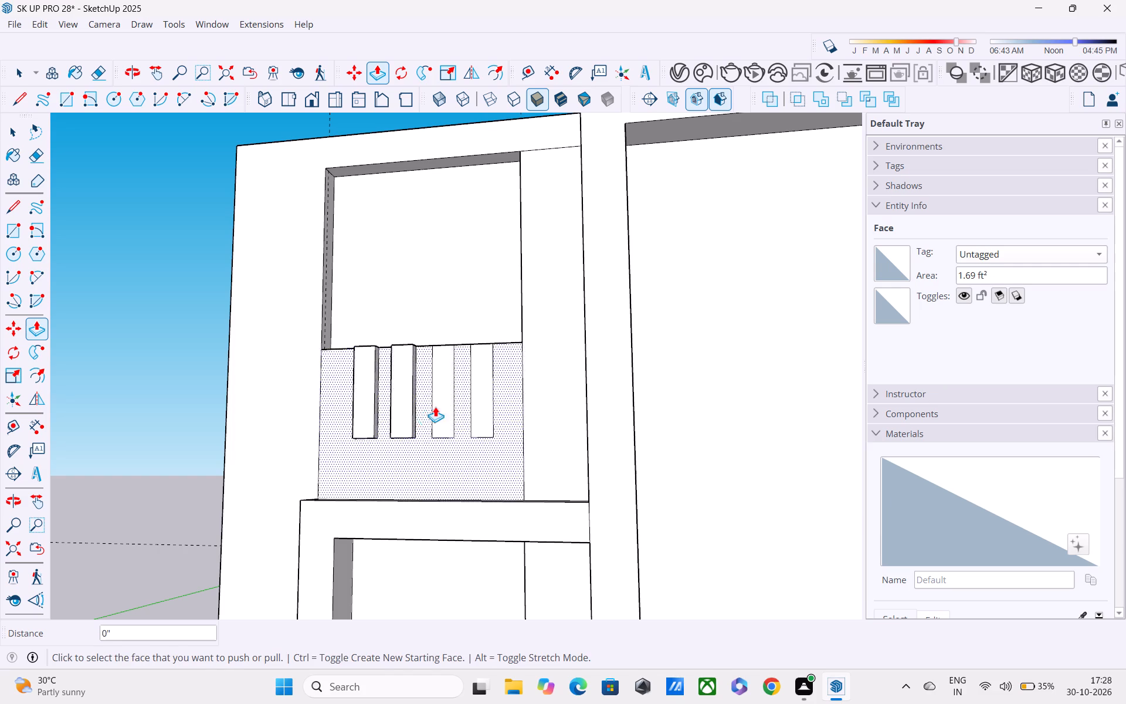
double_click(440, 405)
double_click(484, 404)
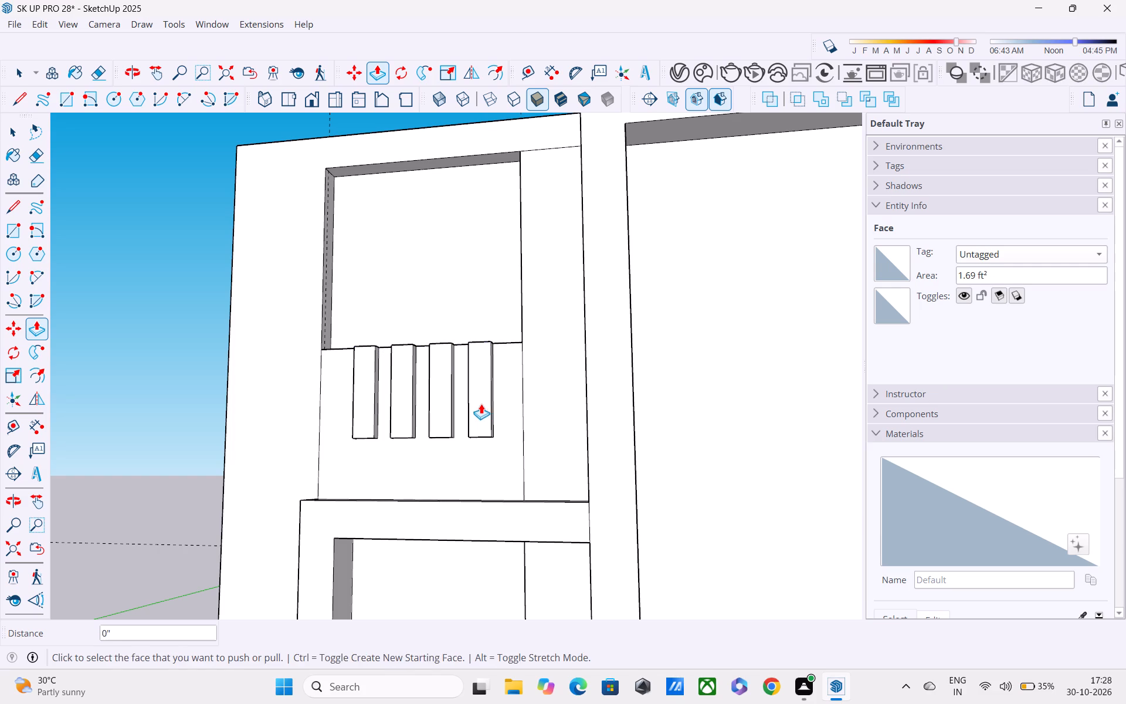
Draw edges about 7 11/16" long across the back of all four strip tops, separating each top from the recess's bottom ledge.
middle_click_drag(481, 404, 470, 655)
scroll(486, 444, "up", 6)
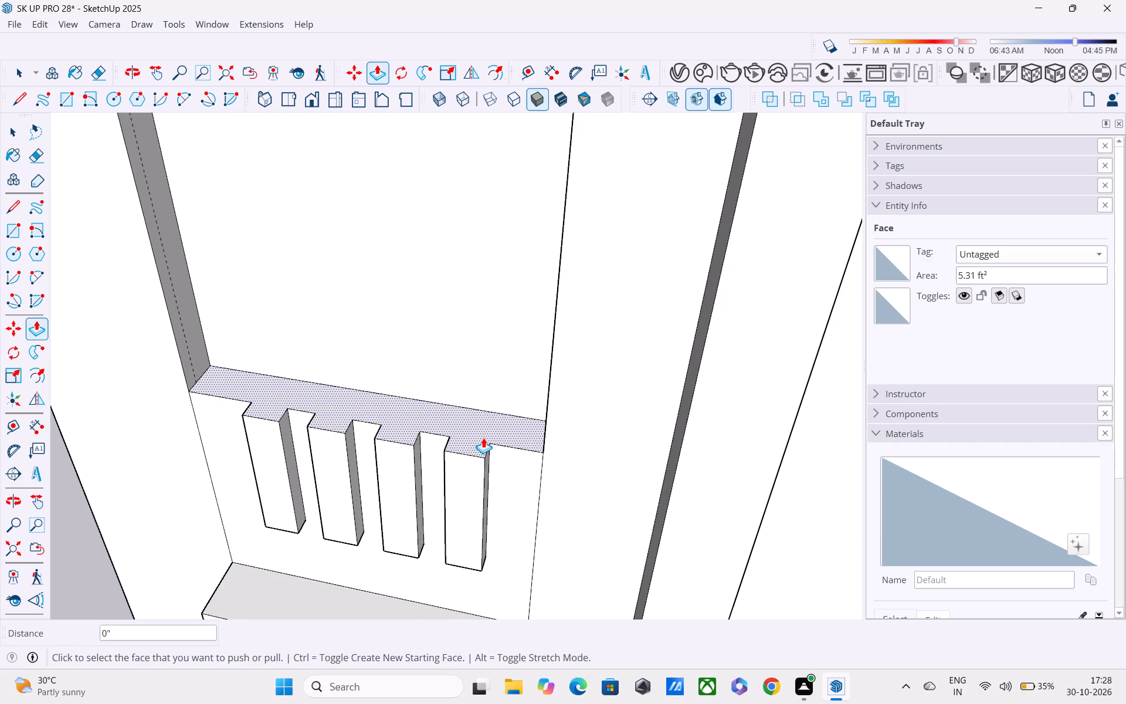
key("l")
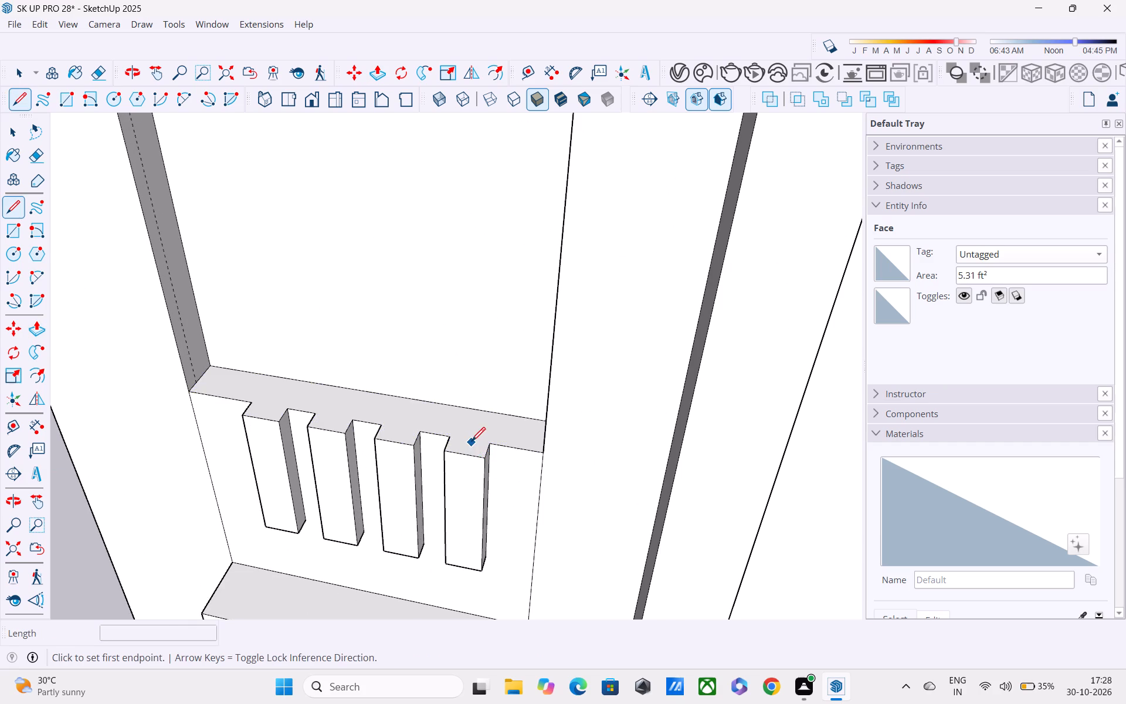
scroll(467, 446, "up", 3)
left_click(447, 434)
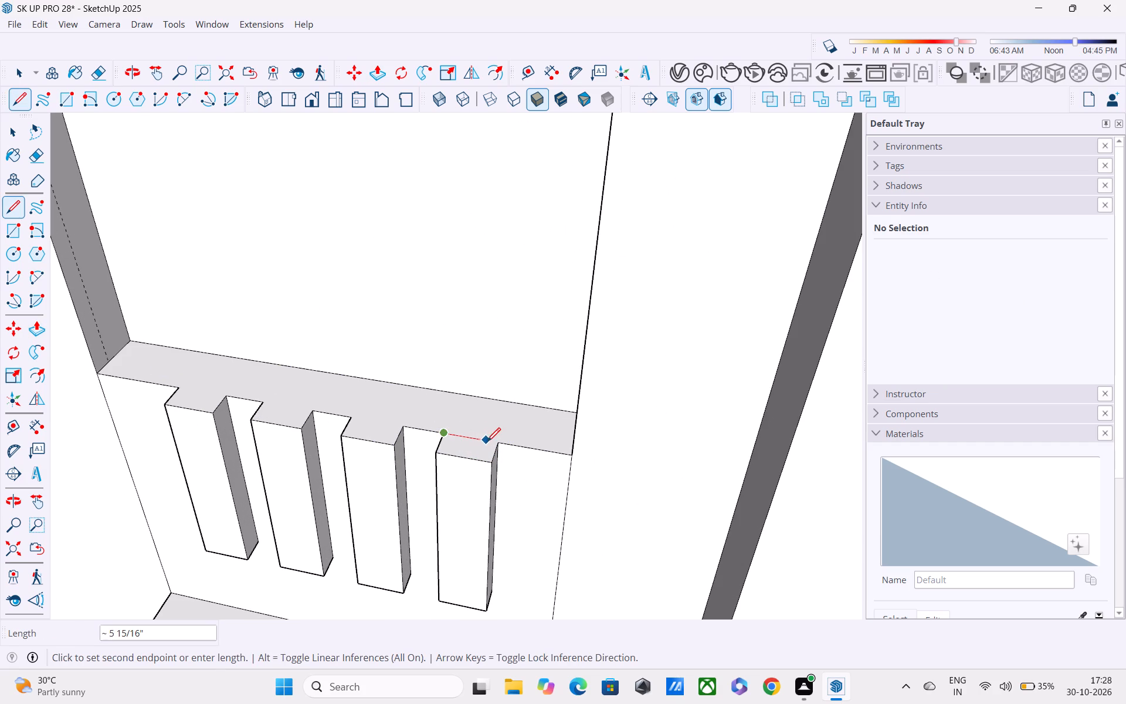
left_click(499, 445)
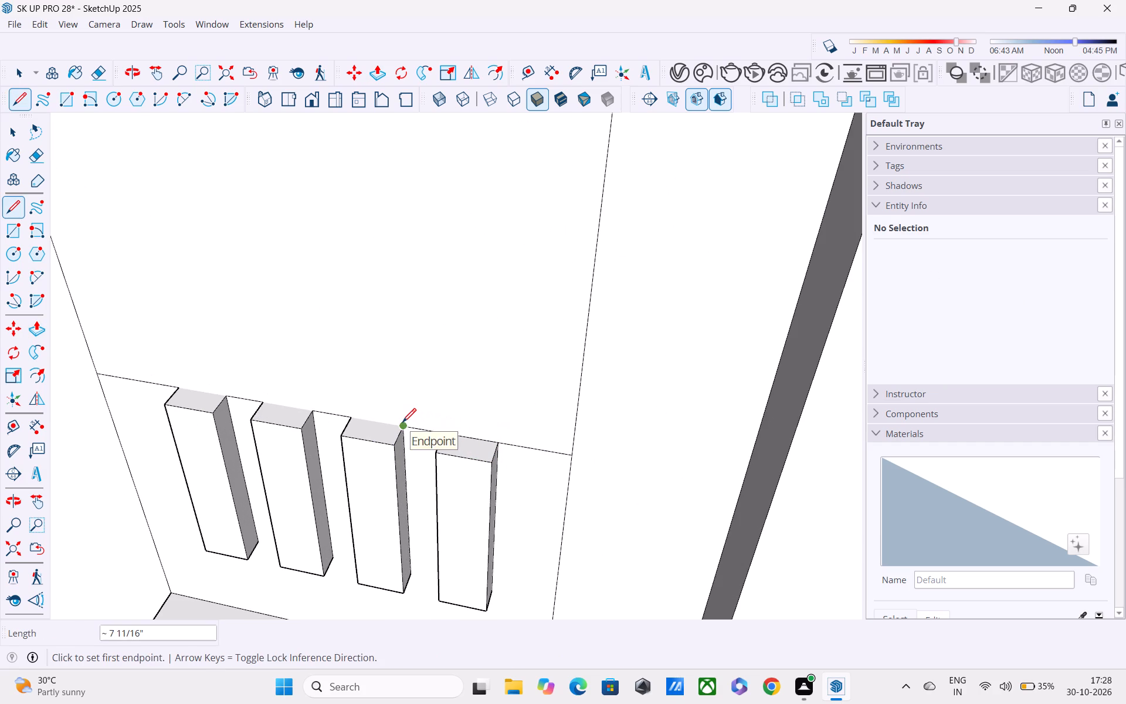
key("space")
left_click(399, 363)
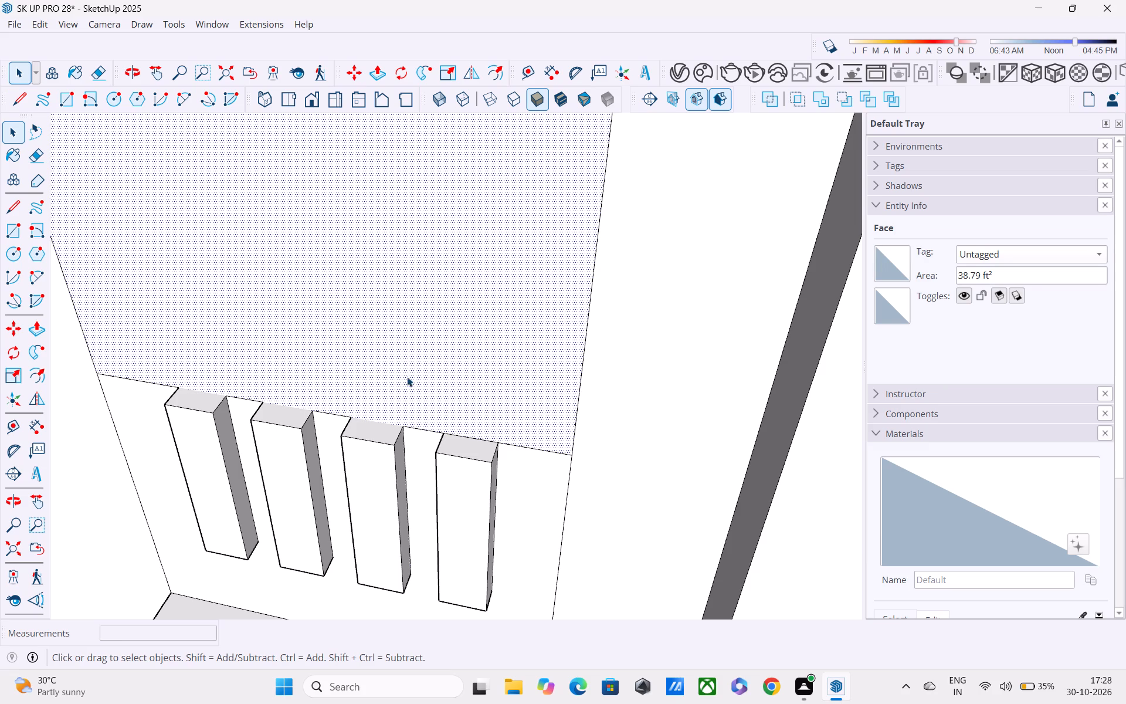
key("l")
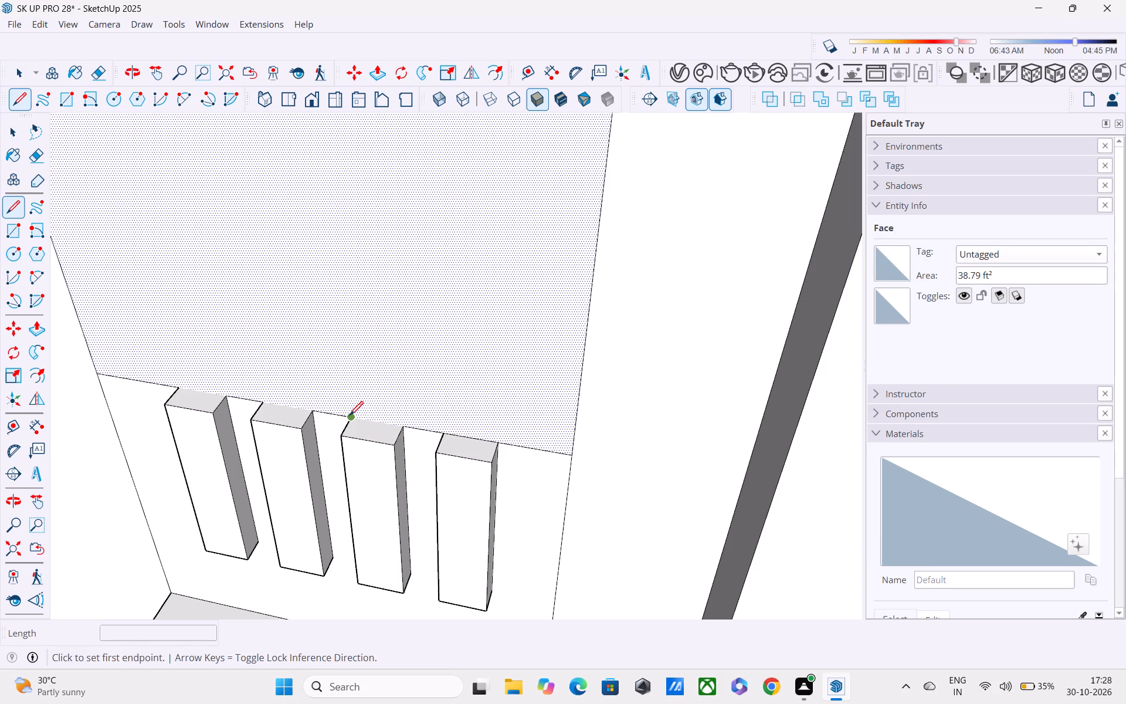
left_click(350, 417)
left_click(401, 425)
left_click(266, 401)
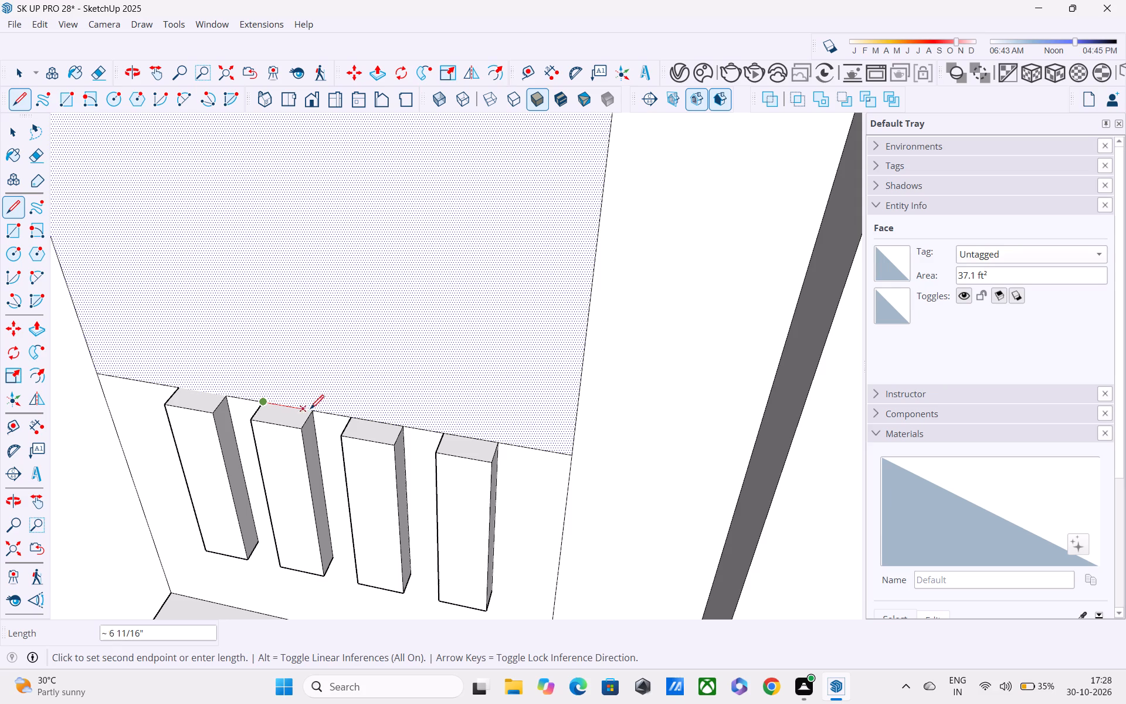
left_click(313, 411)
left_click(175, 389)
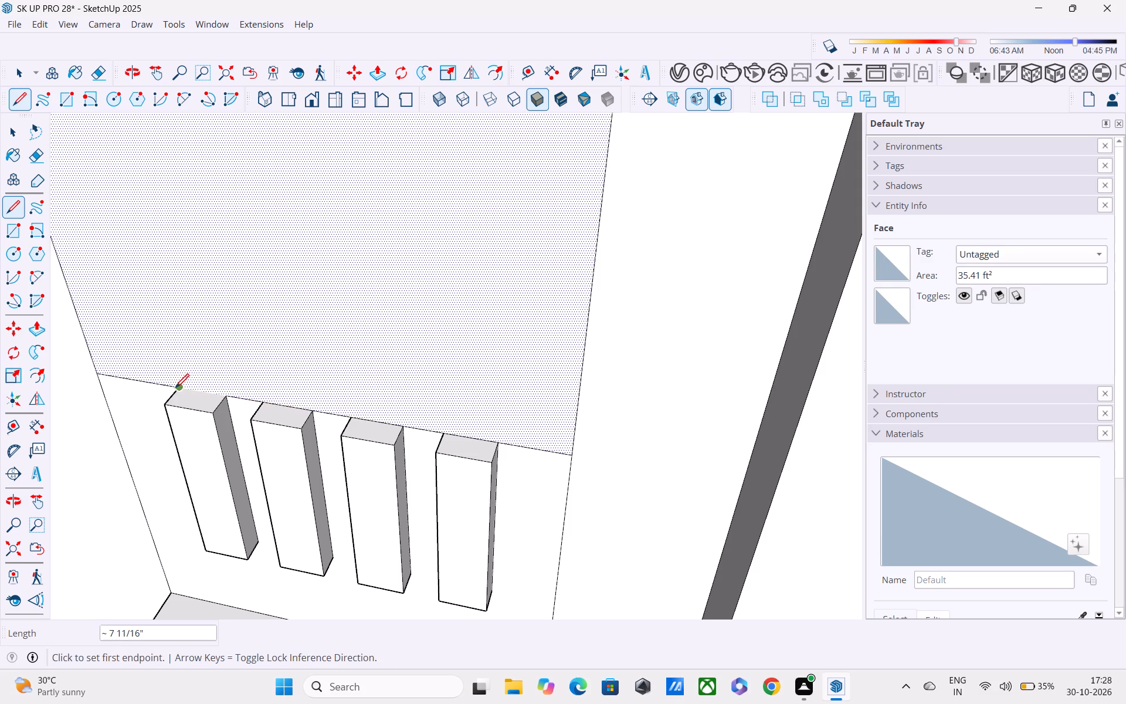
left_click(227, 394)
Delete the extra face covering the front of the upper recess.
key("space")
left_click(246, 361)
key("Delete")
scroll(252, 370, "down", 3)
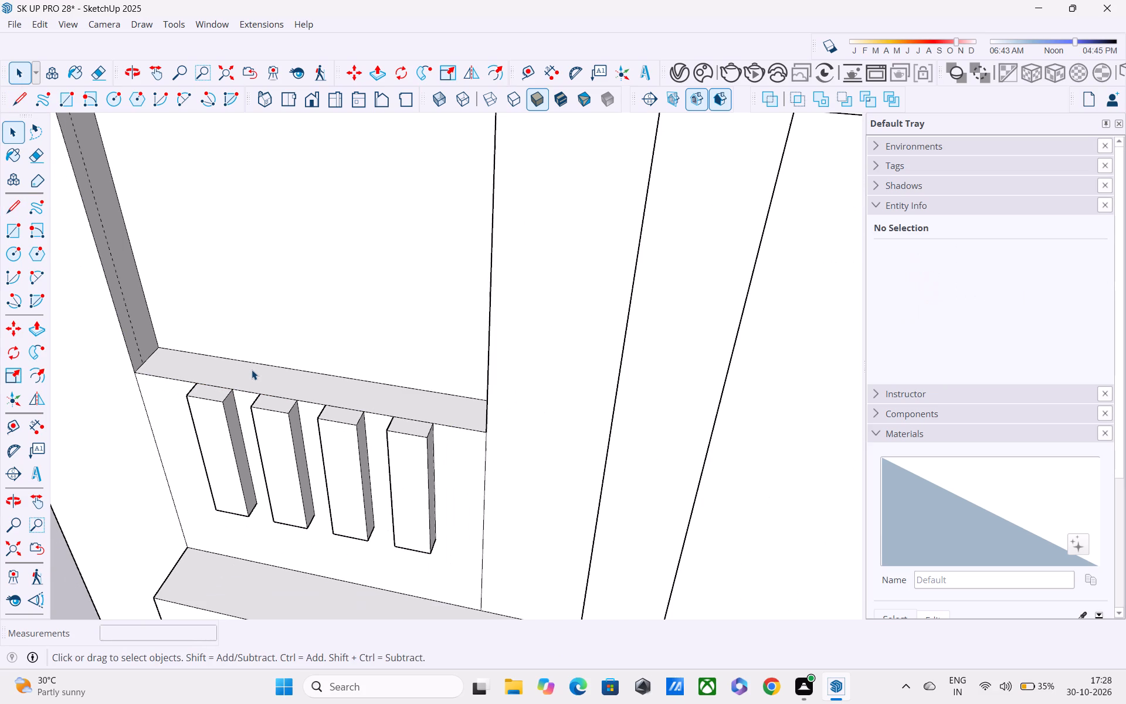
Pull the top of the first strip upward about 4' 7" so it extends across the recess.
key("p")
scroll(250, 382, "up", 3)
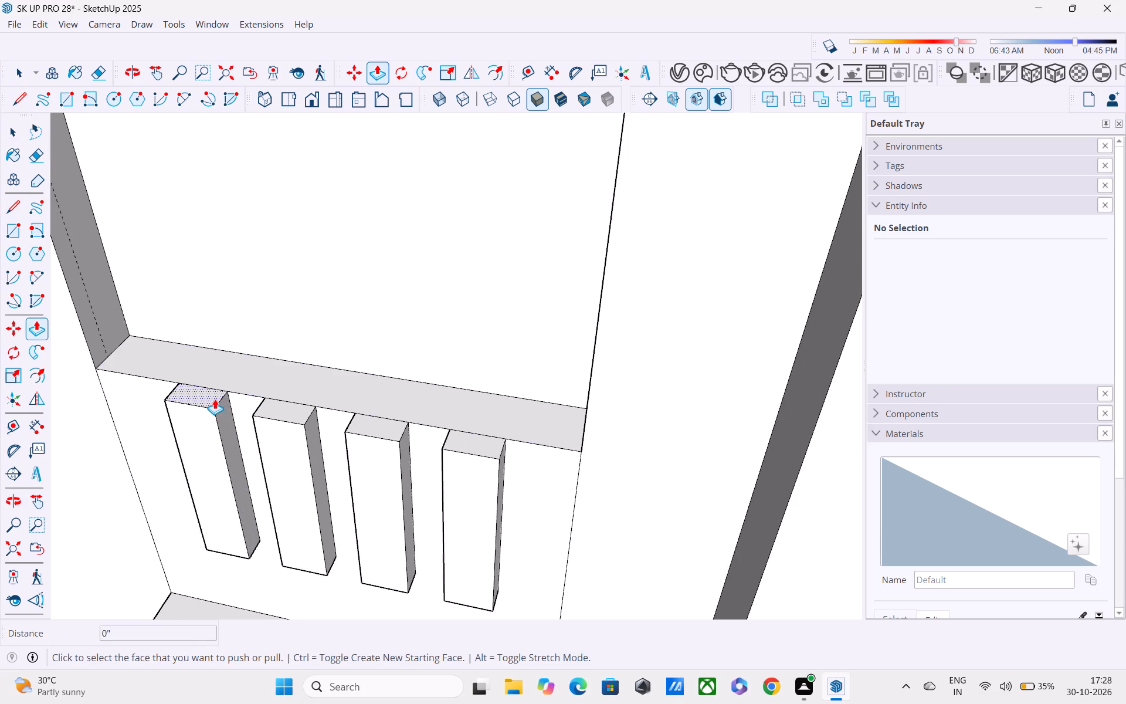
left_click(215, 399)
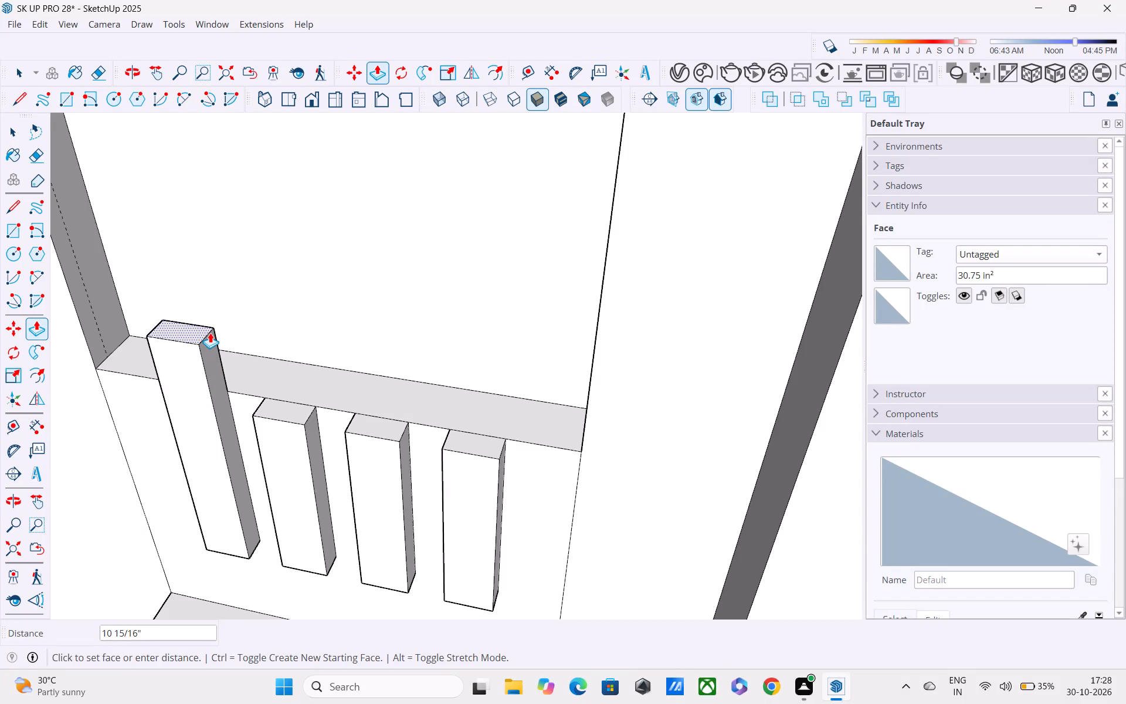
scroll(210, 330, "down", 2)
middle_click_drag(210, 331, 280, 564, "shift")
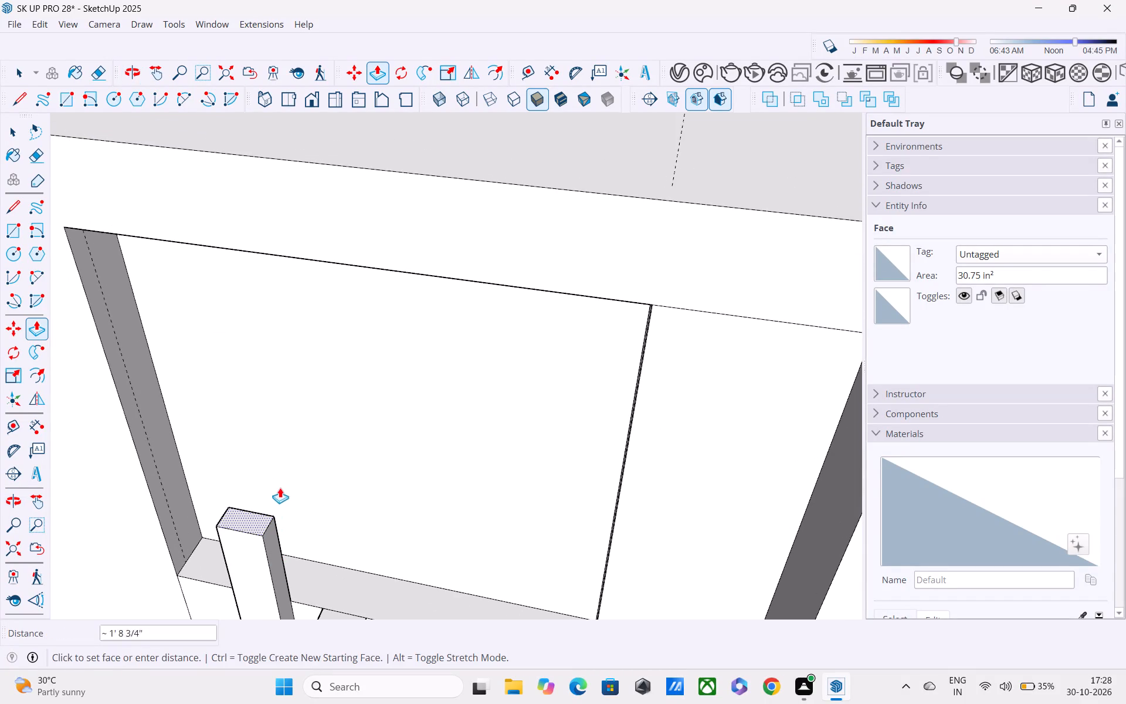
middle_click_drag(278, 354, 321, 115)
middle_click_drag(326, 277, 357, 116, "shift")
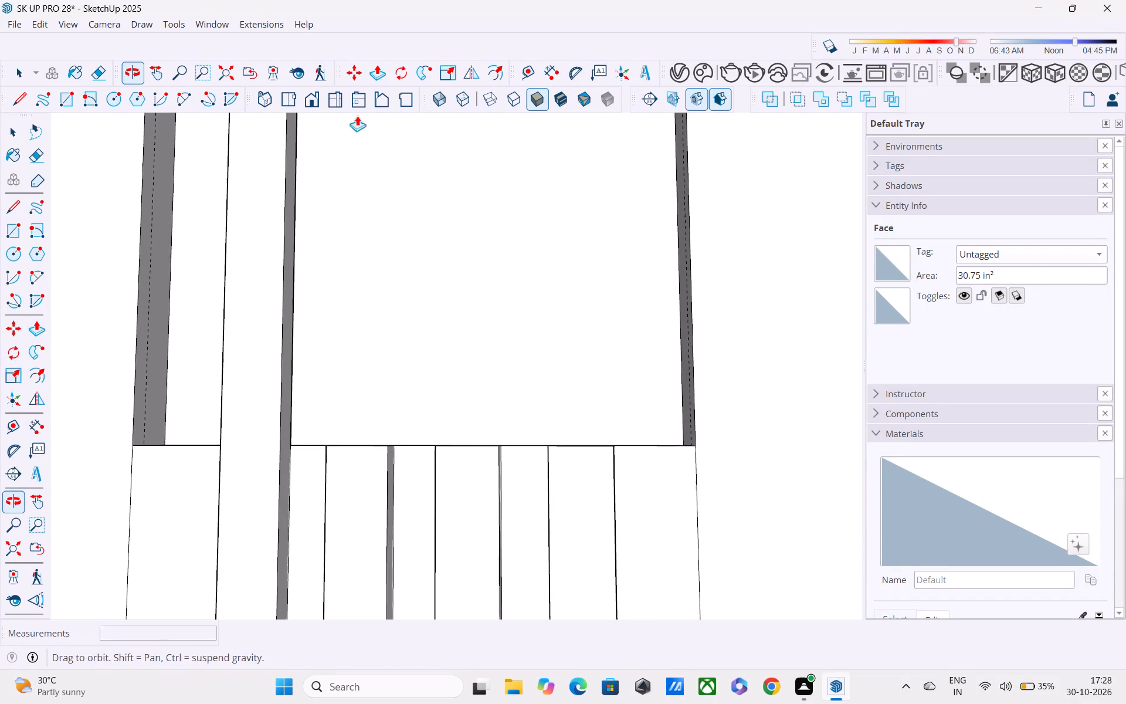
middle_click_drag(357, 116, 357, 105, "shift")
middle_click_drag(350, 208, 359, 397, "shift")
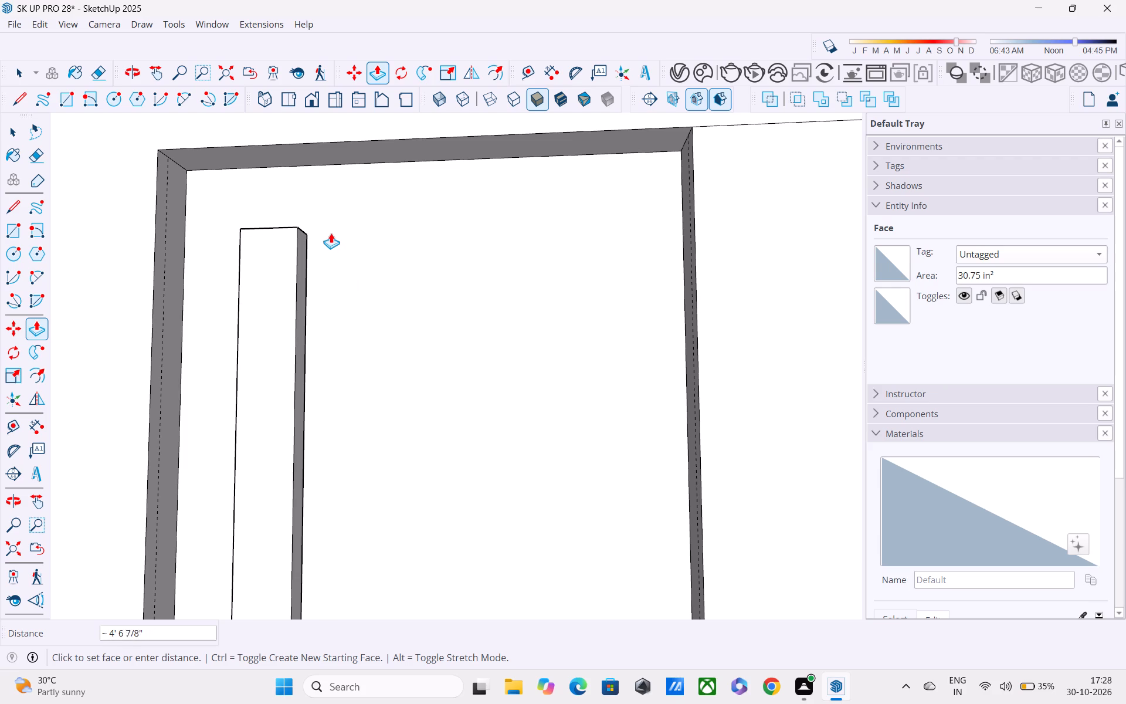
left_click(331, 232)
middle_click_drag(336, 312, 320, 258)
scroll(320, 258, "down", 5)
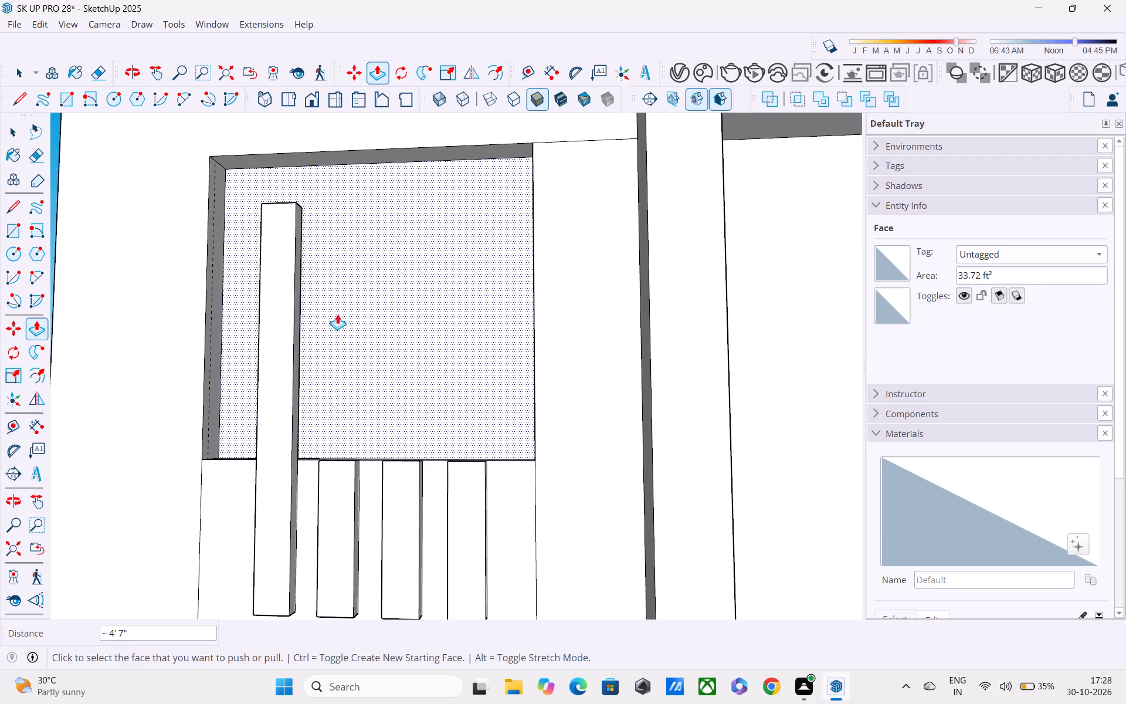
Pull the rear face of the first strip's upper part about 2 9/16" toward the recessed wall.
middle_click_drag(337, 314, 344, 204)
scroll(345, 271, "down", 1)
middle_click_drag(344, 291, 282, 538)
middle_click_drag(360, 219, 176, 252)
scroll(301, 189, "up", 13)
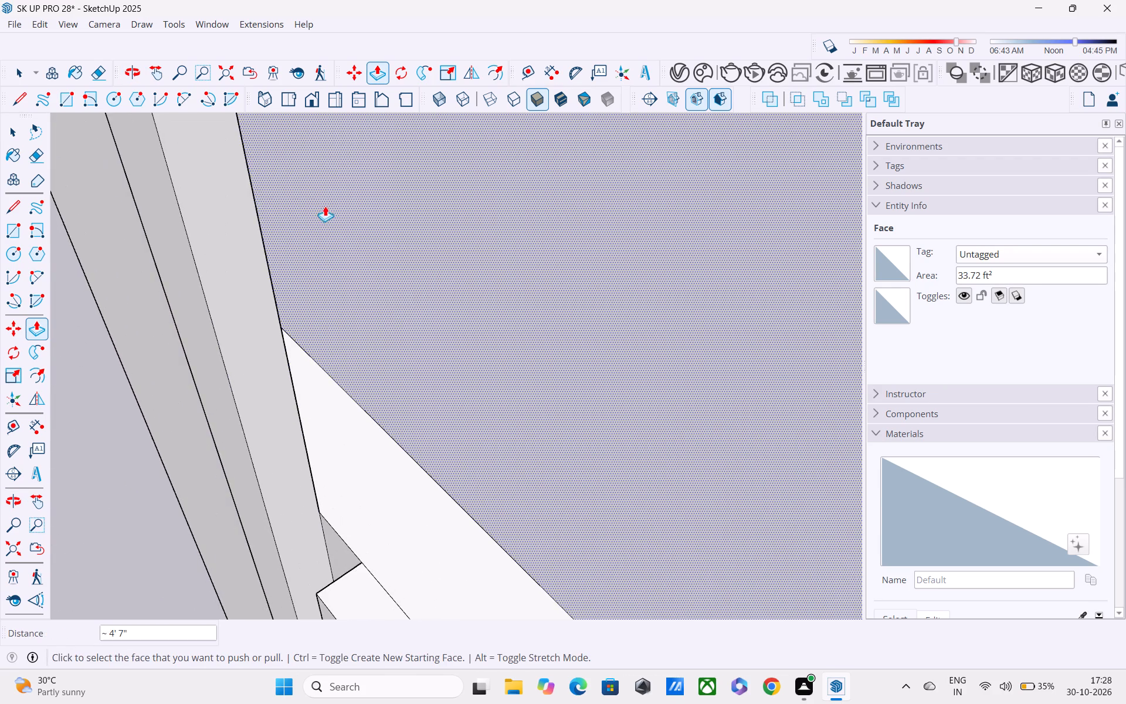
scroll(324, 207, "up", 1)
middle_click_drag(322, 207, 195, 272)
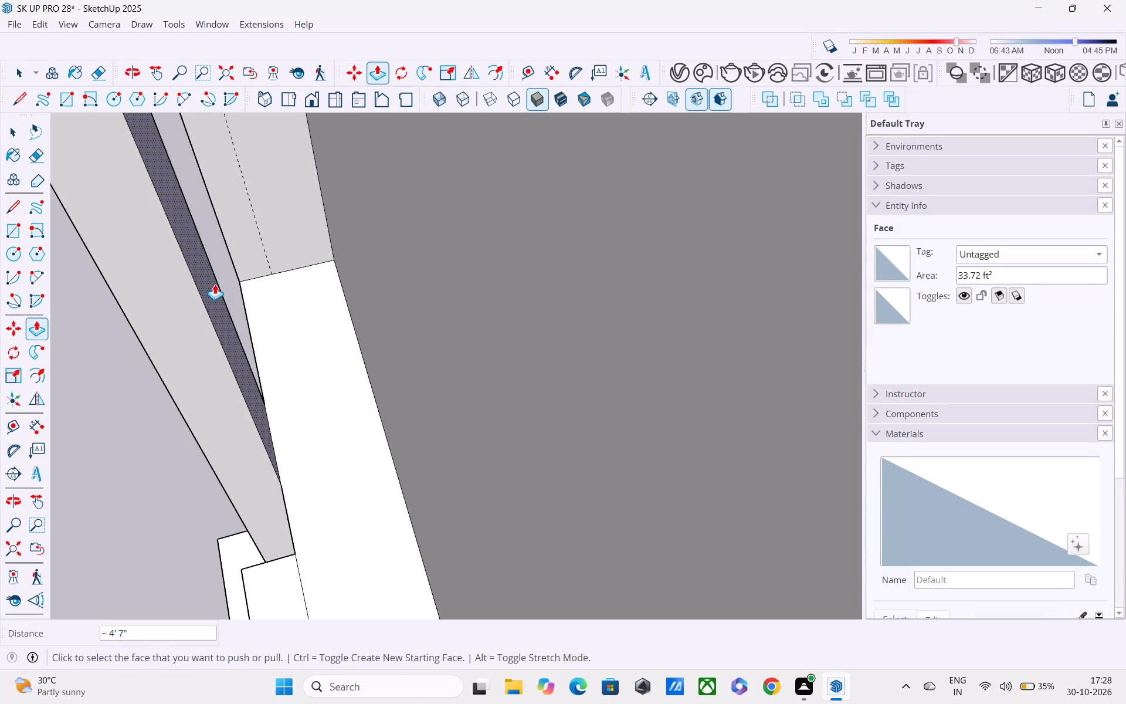
left_click(215, 284)
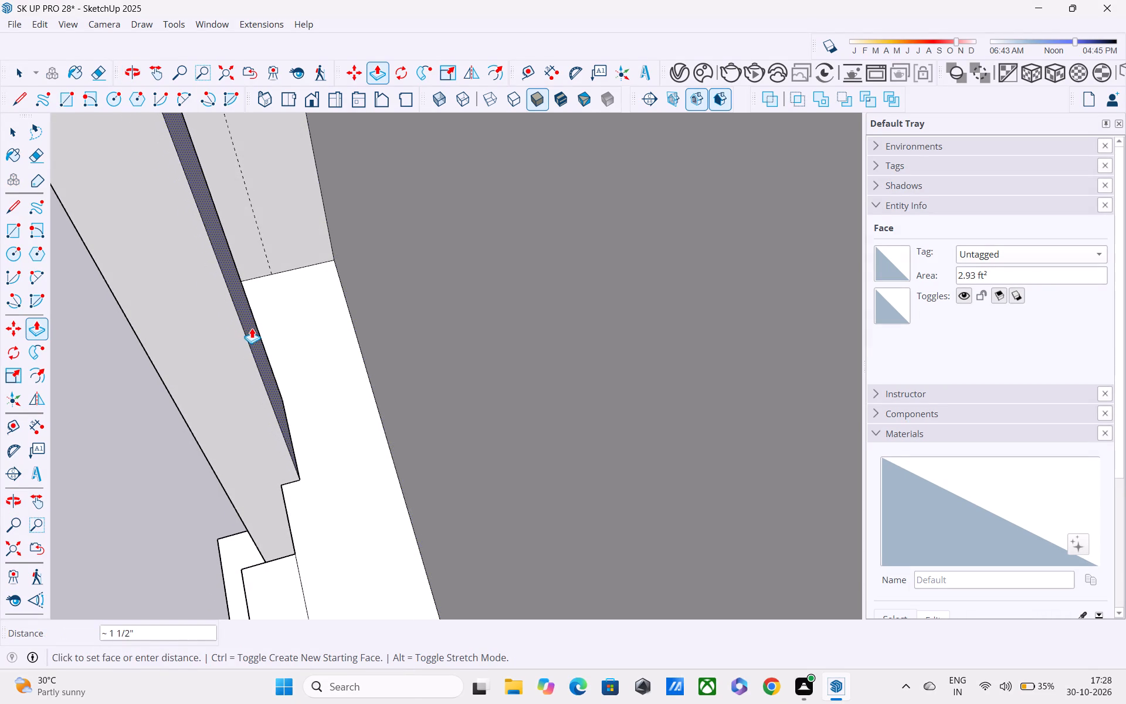
left_click(274, 347)
Pull the second strip's top upward to the same height as the first strip's top.
middle_click_drag(279, 361, 459, 262)
scroll(460, 266, "down", 5)
middle_click_drag(442, 347, 440, 243)
scroll(442, 277, "up", 1)
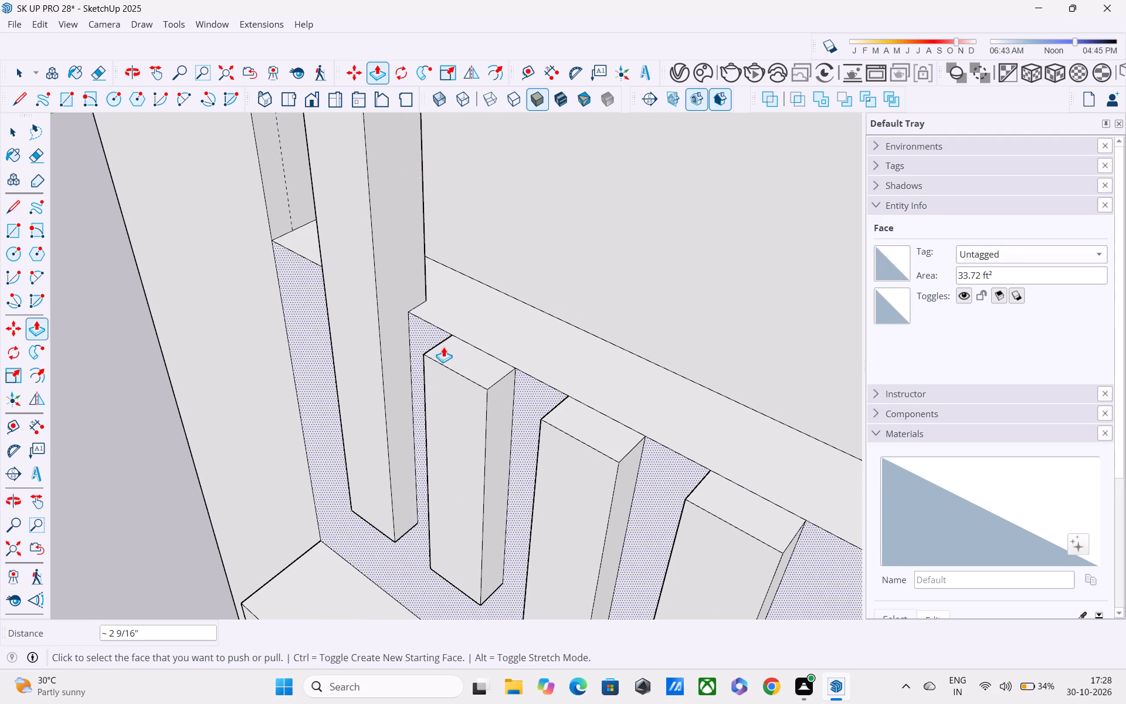
double_click(446, 351)
middle_click_drag(451, 340, 386, 372)
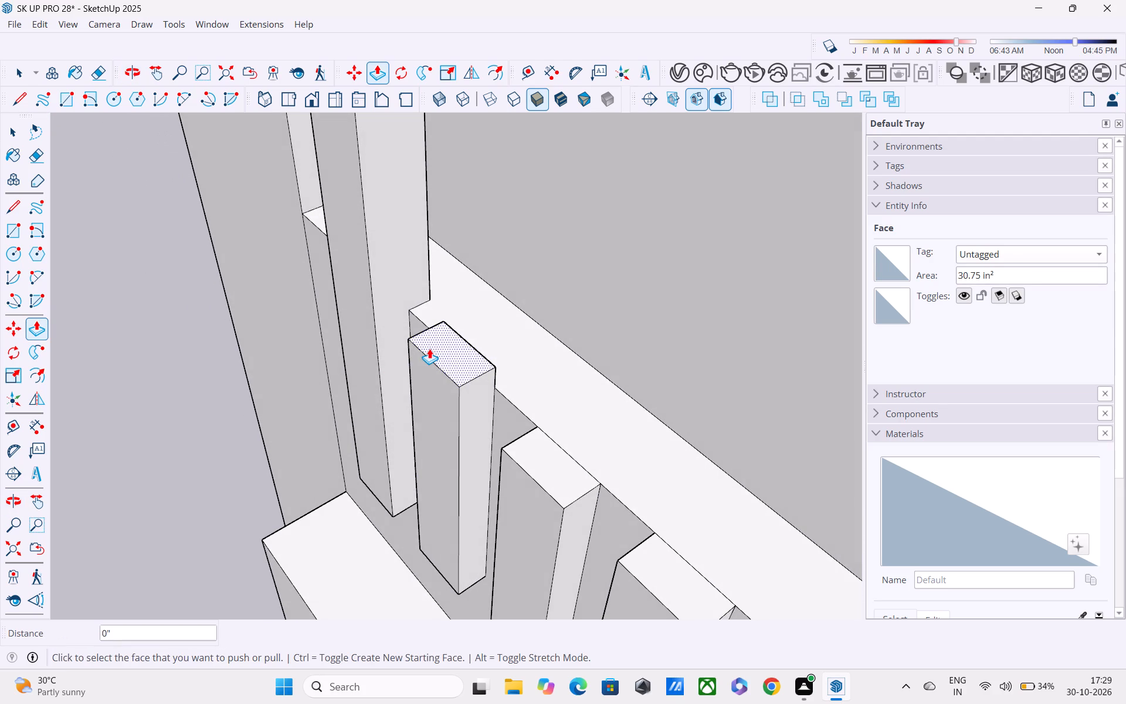
left_click(429, 348)
scroll(439, 277, "down", 3)
middle_click_drag(439, 277, 425, 648, "shift")
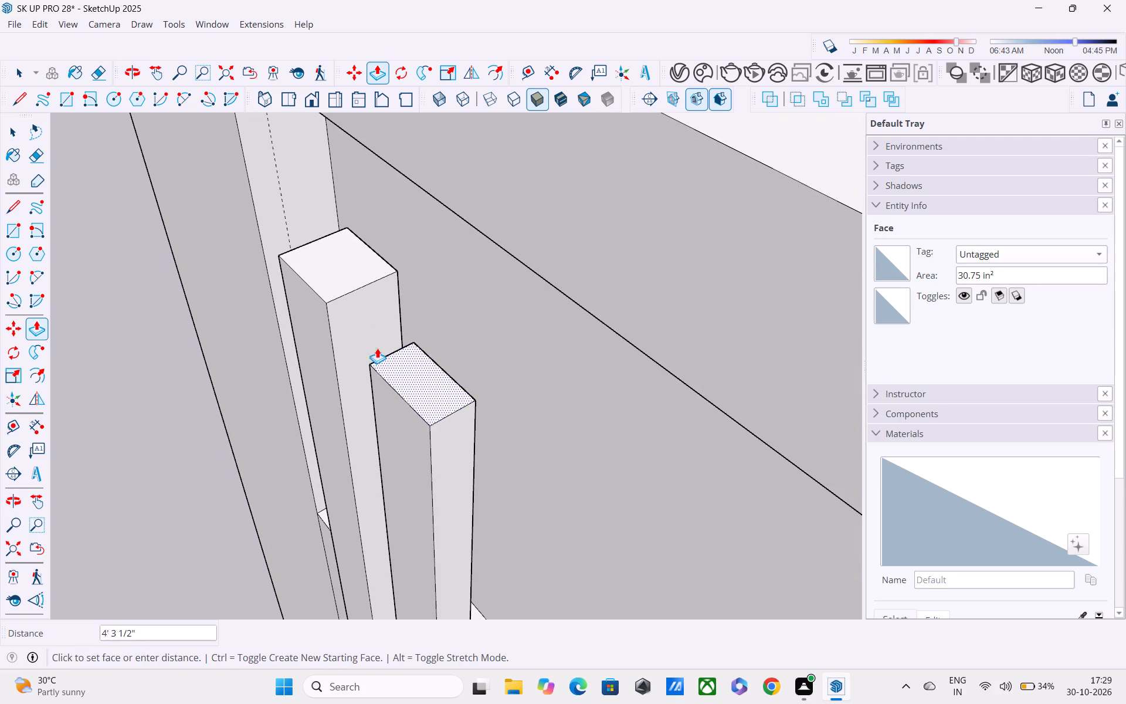
left_click(327, 303)
Pull the tops of the third and fourth strips upward about 4' 7", level with the other strips.
middle_click_drag(388, 458, 296, 175)
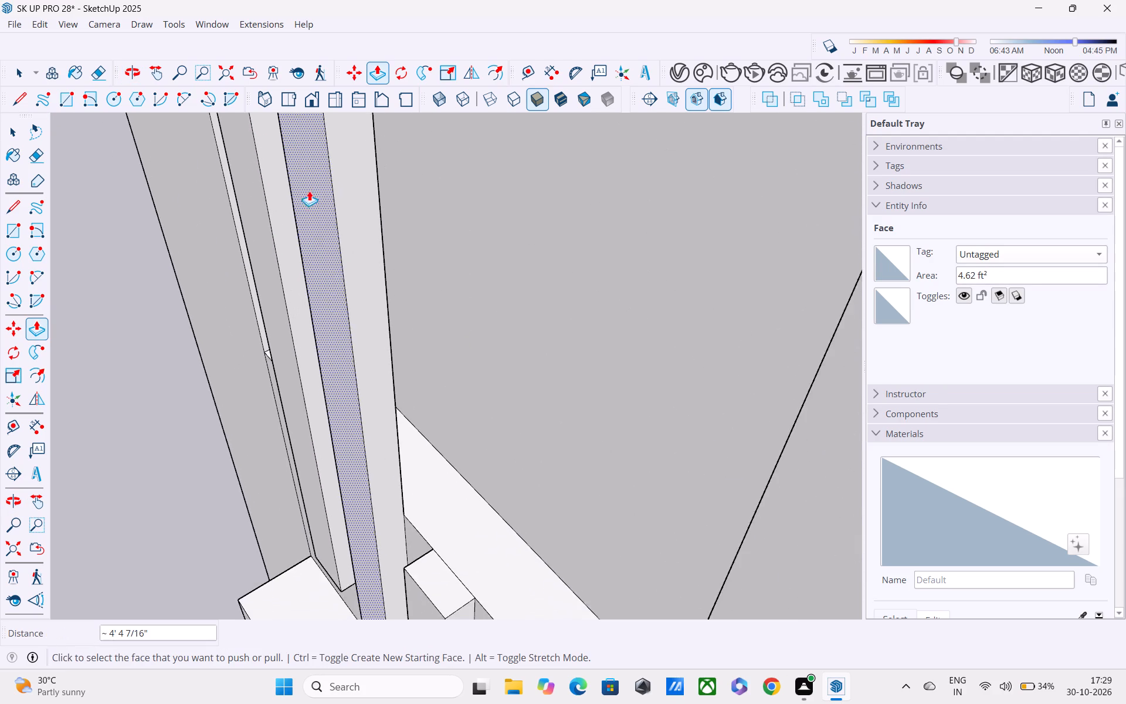
scroll(313, 218, "down", 5)
left_click(408, 485)
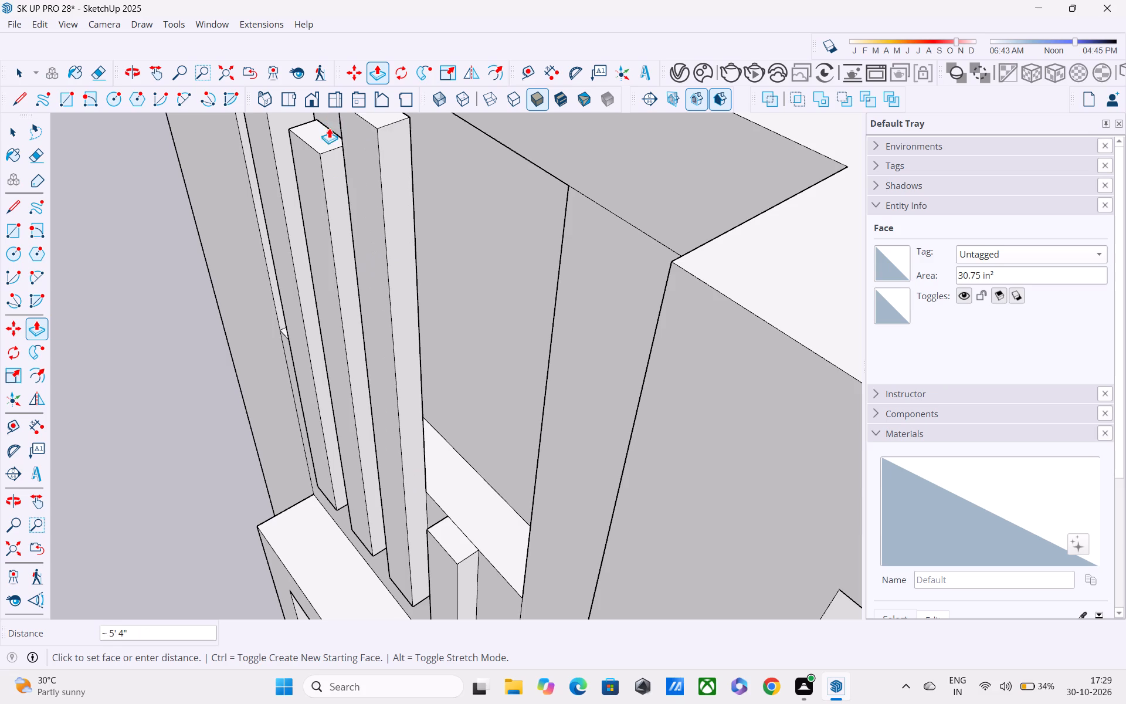
left_click(327, 140)
middle_click_drag(440, 446, 433, 395, "shift")
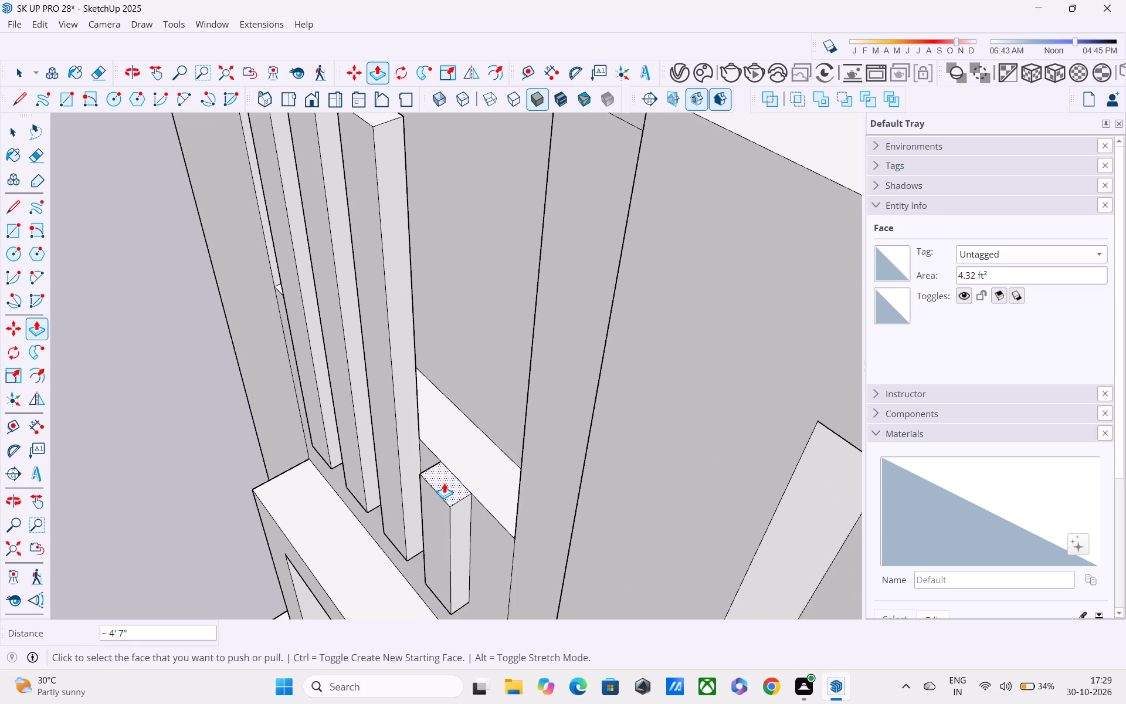
left_click(444, 483)
middle_click_drag(411, 264, 450, 485, "shift")
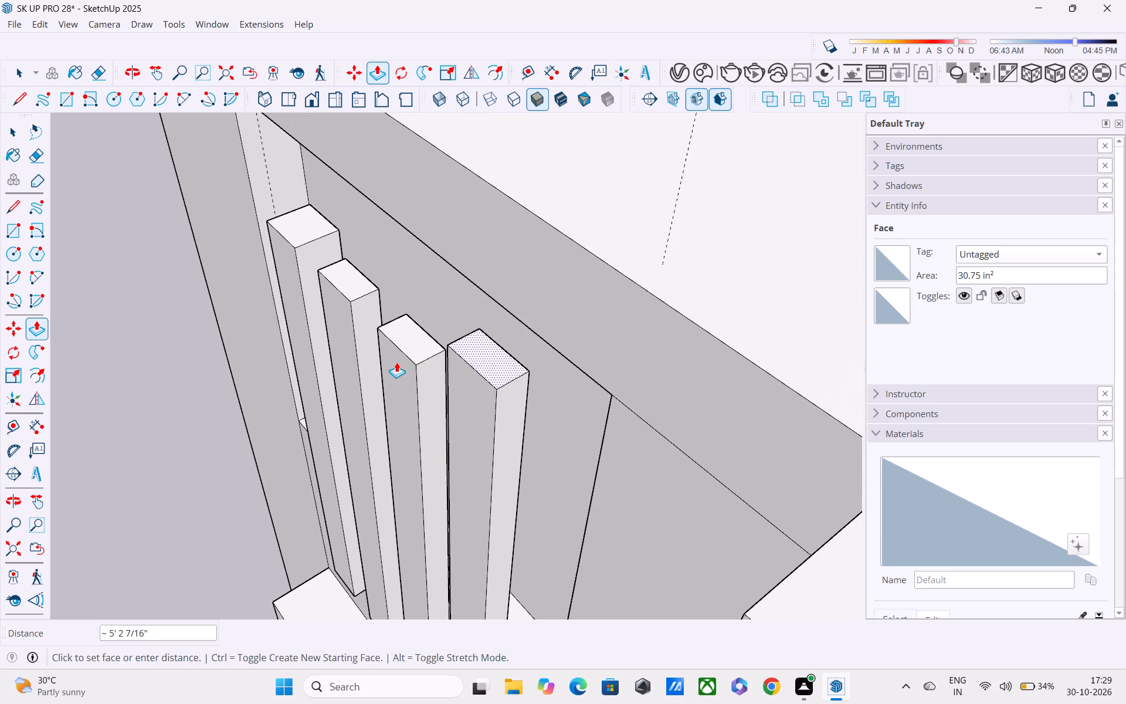
left_click(406, 344)
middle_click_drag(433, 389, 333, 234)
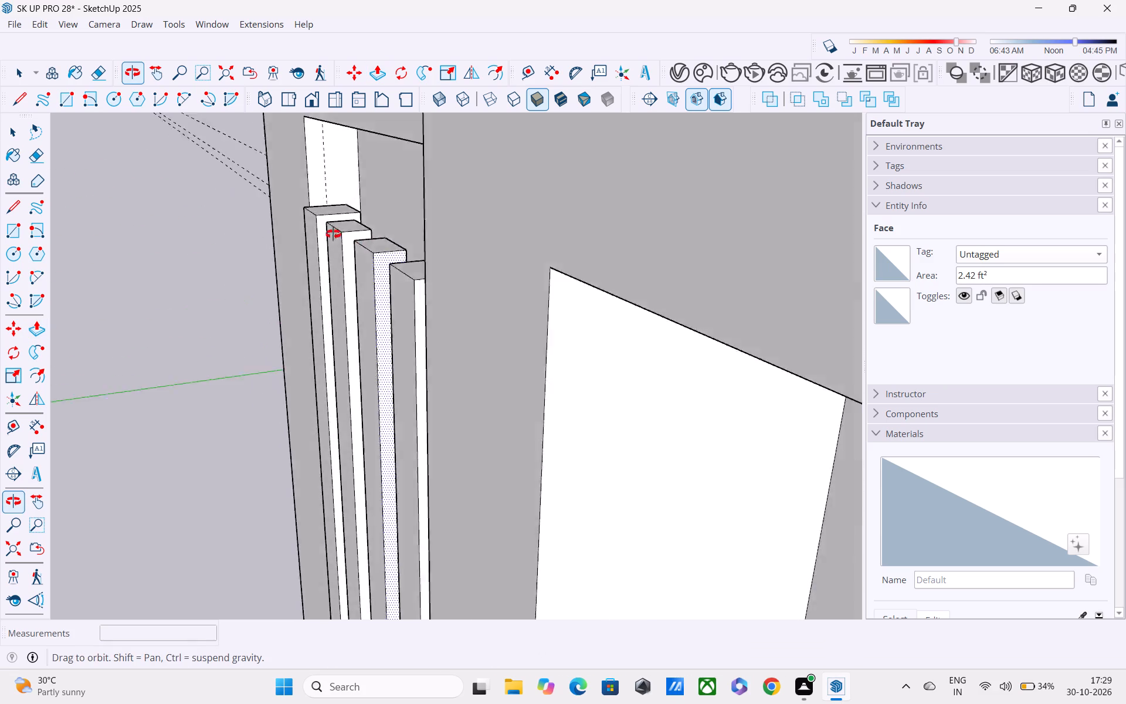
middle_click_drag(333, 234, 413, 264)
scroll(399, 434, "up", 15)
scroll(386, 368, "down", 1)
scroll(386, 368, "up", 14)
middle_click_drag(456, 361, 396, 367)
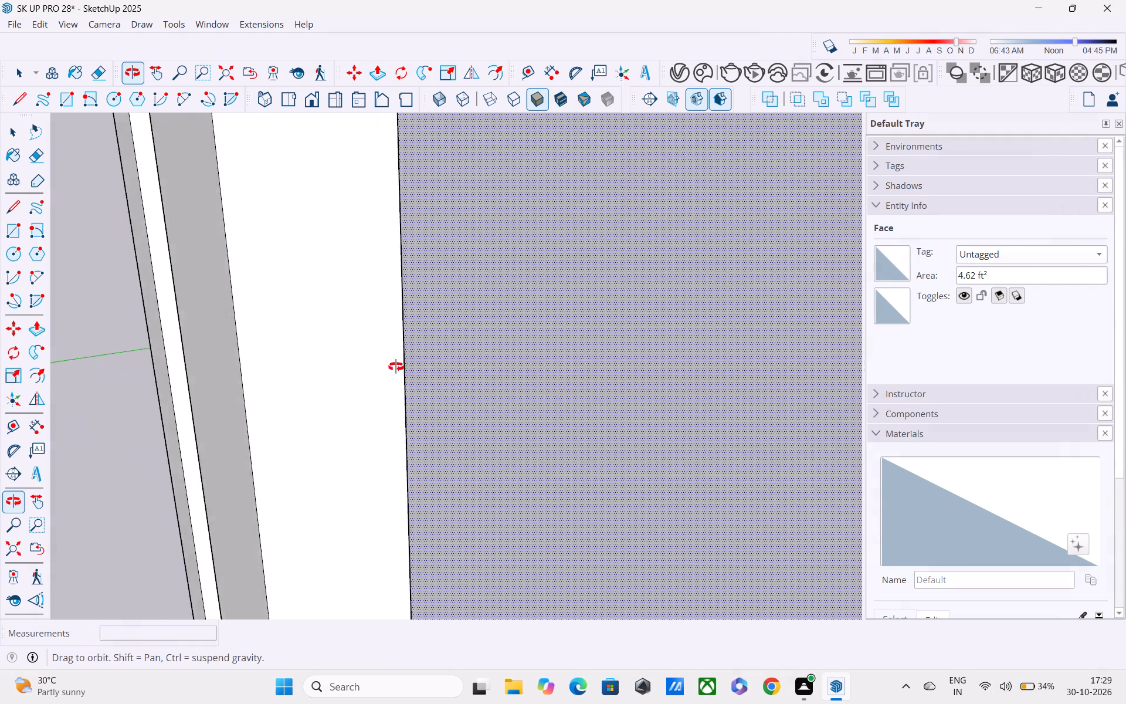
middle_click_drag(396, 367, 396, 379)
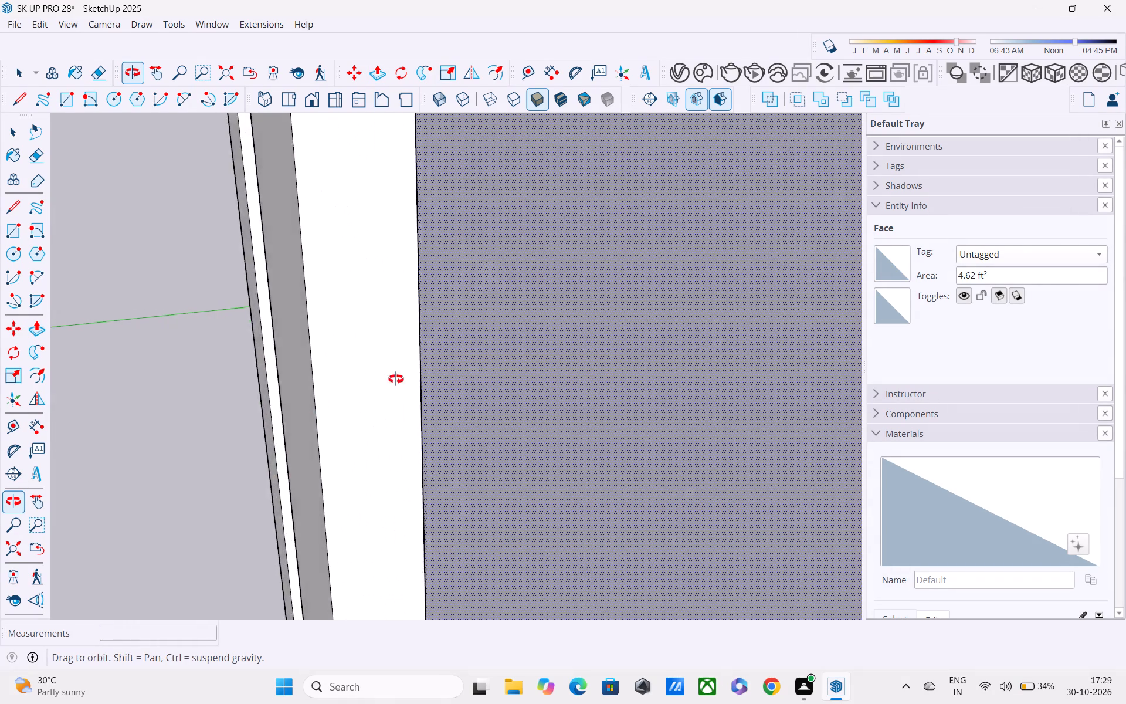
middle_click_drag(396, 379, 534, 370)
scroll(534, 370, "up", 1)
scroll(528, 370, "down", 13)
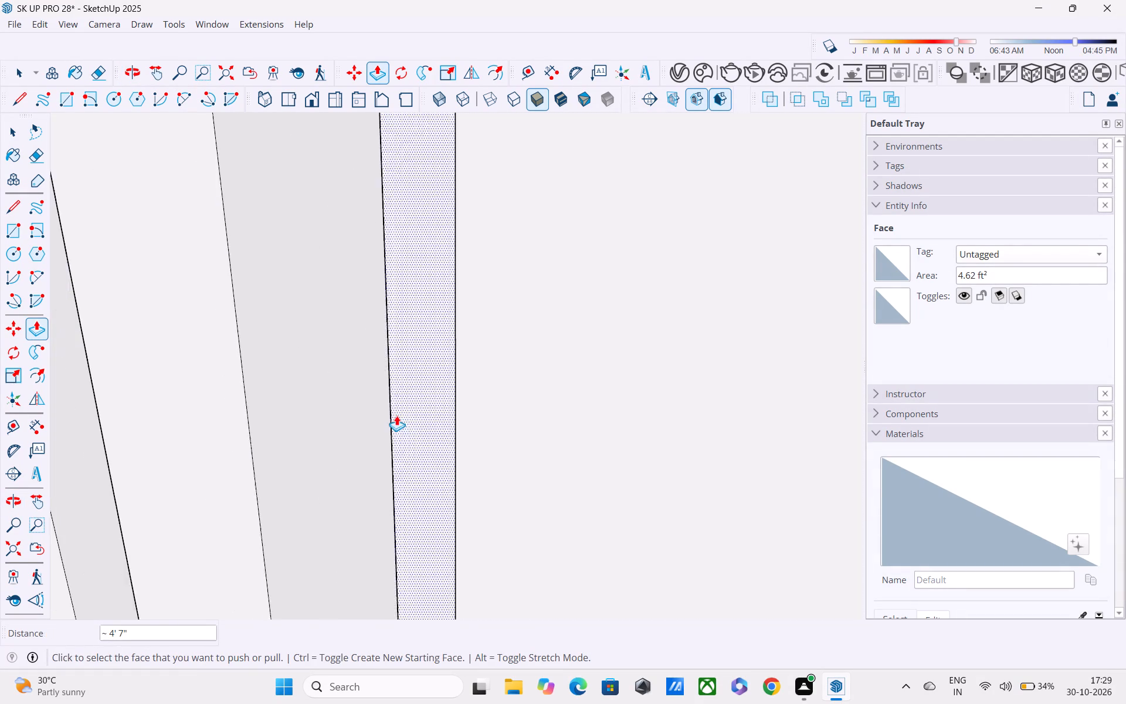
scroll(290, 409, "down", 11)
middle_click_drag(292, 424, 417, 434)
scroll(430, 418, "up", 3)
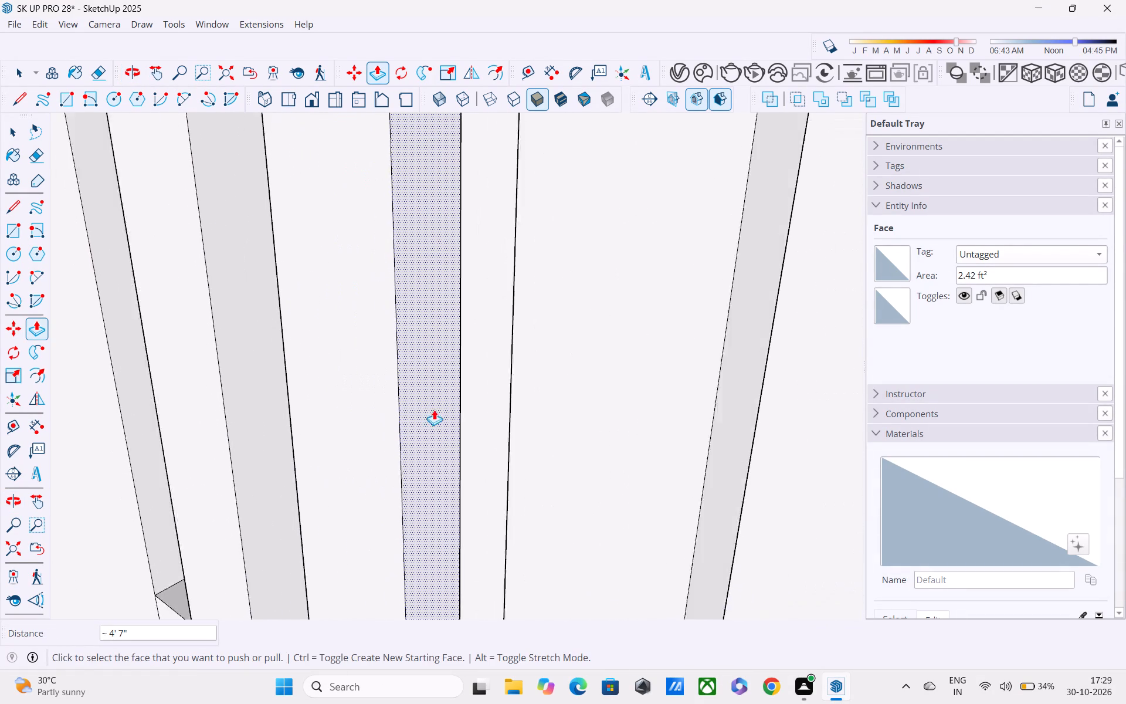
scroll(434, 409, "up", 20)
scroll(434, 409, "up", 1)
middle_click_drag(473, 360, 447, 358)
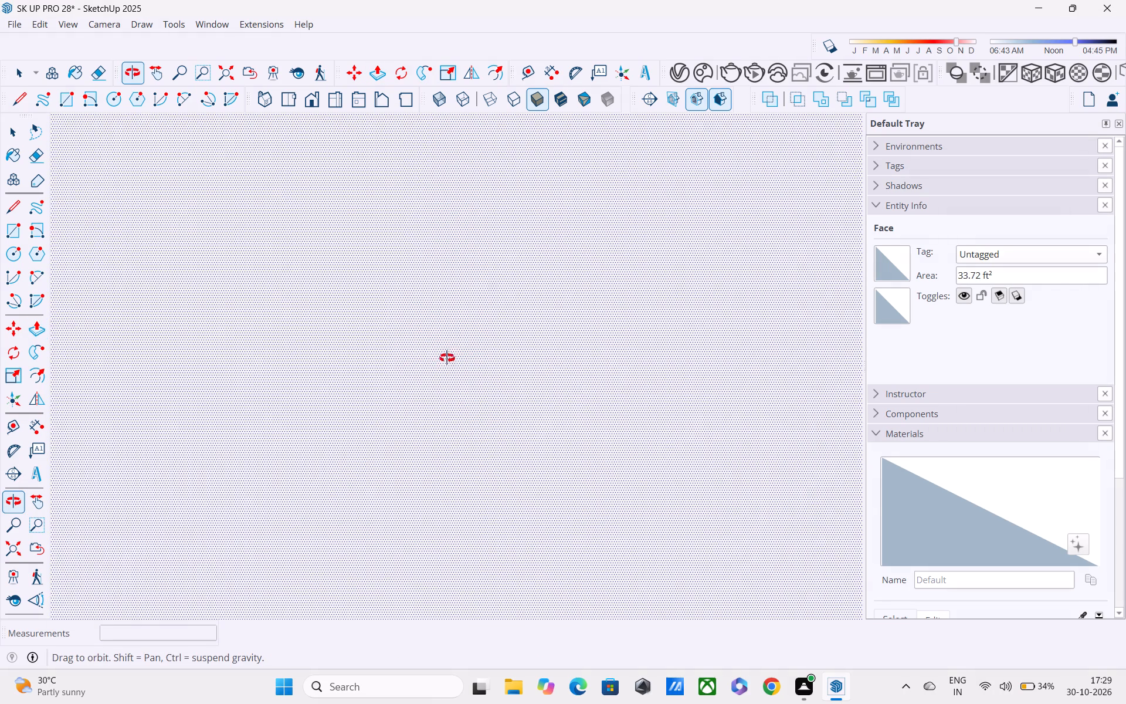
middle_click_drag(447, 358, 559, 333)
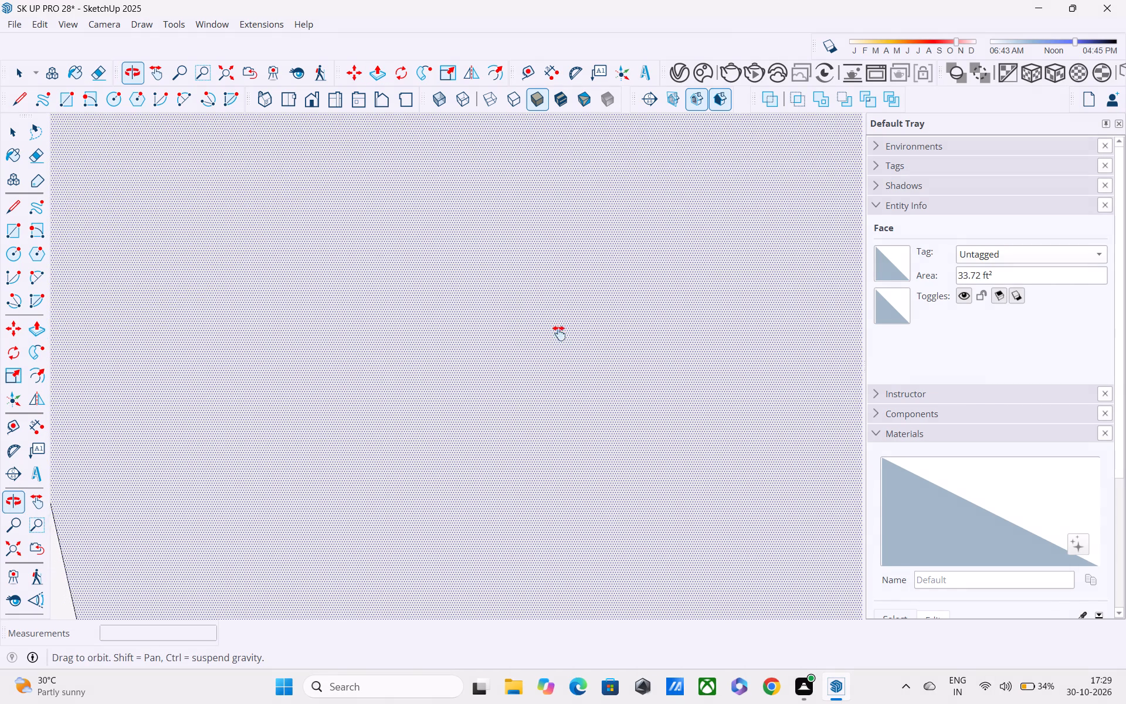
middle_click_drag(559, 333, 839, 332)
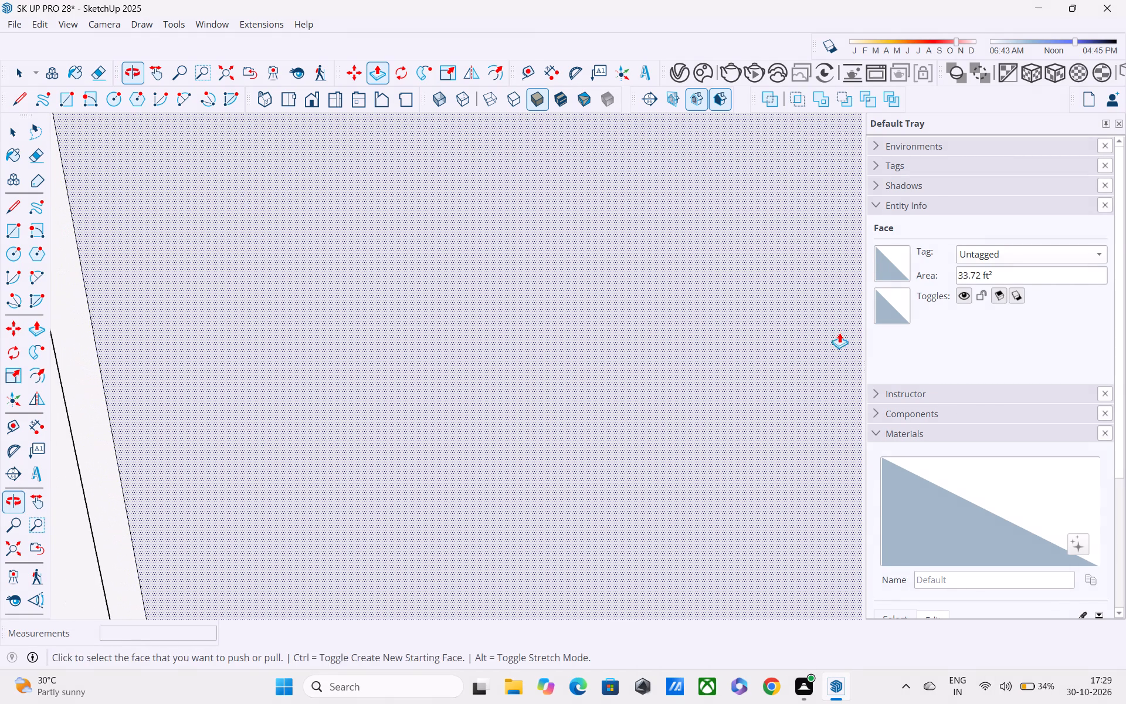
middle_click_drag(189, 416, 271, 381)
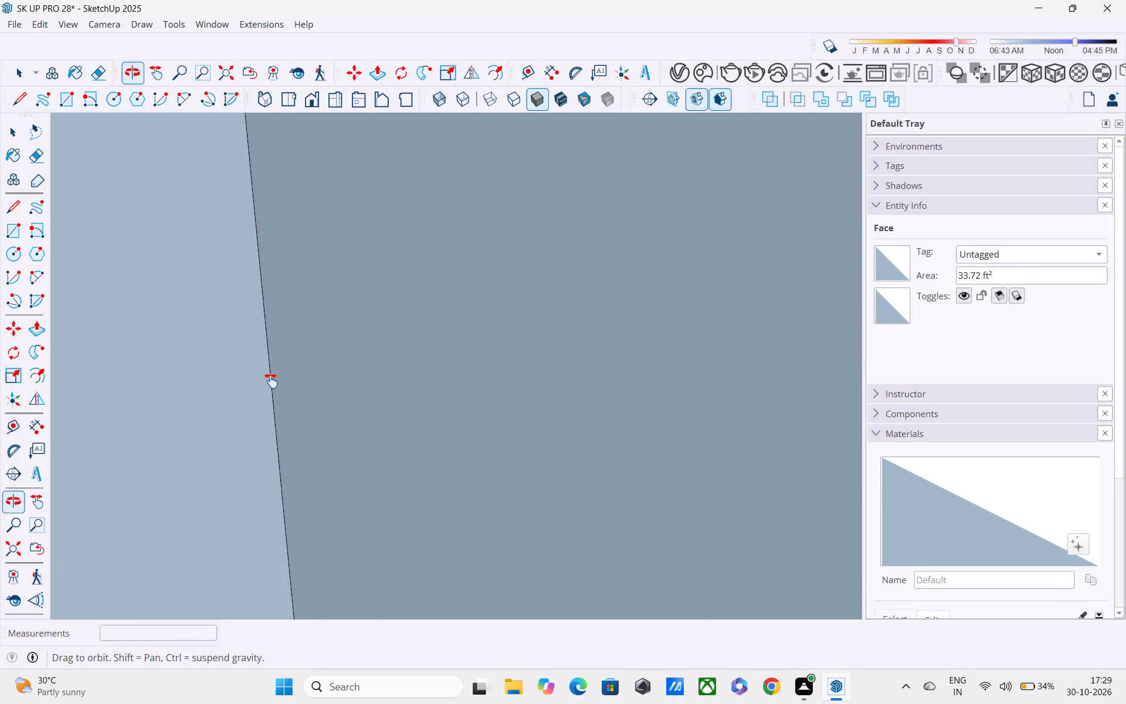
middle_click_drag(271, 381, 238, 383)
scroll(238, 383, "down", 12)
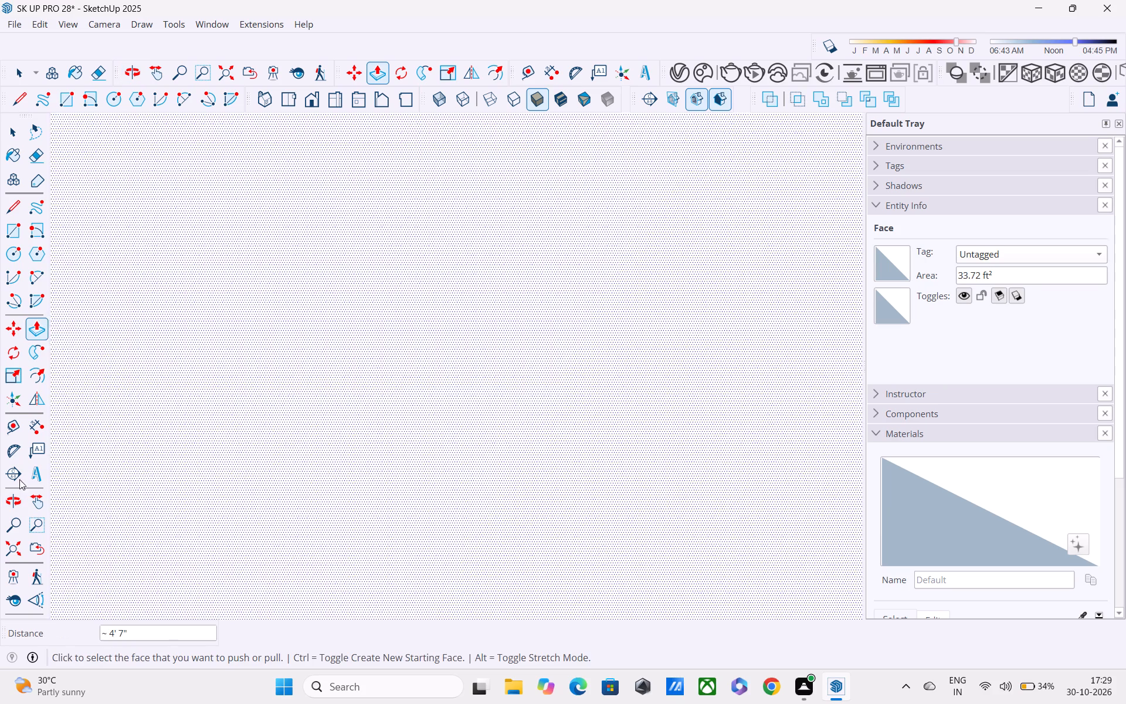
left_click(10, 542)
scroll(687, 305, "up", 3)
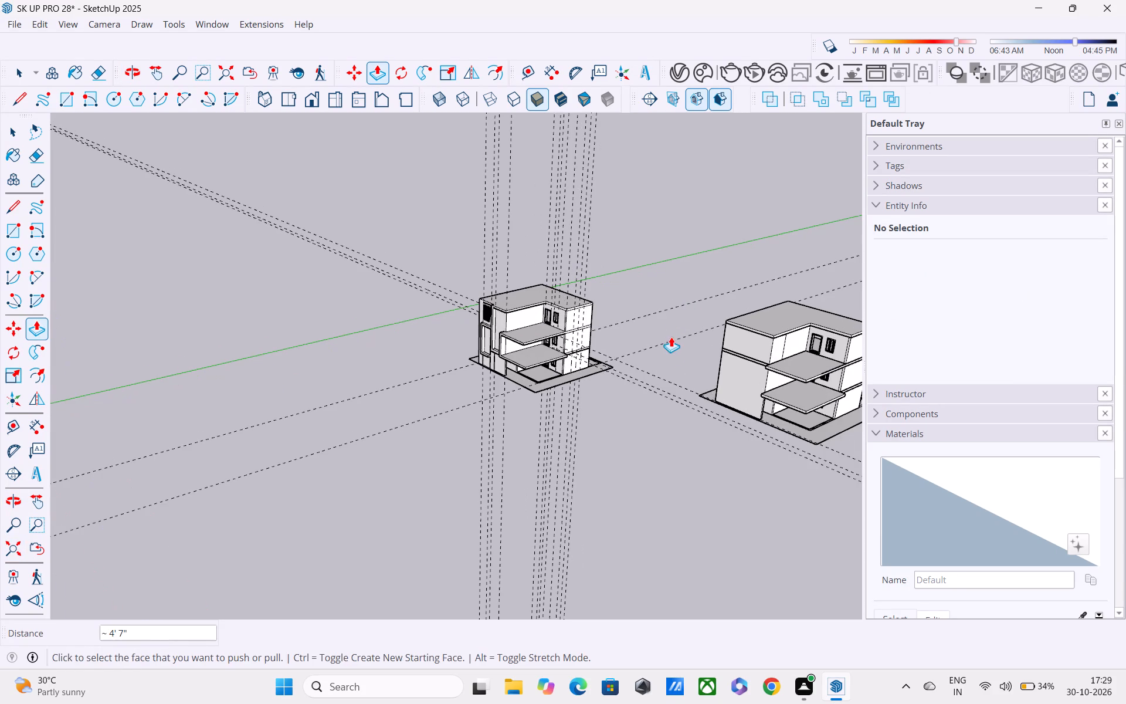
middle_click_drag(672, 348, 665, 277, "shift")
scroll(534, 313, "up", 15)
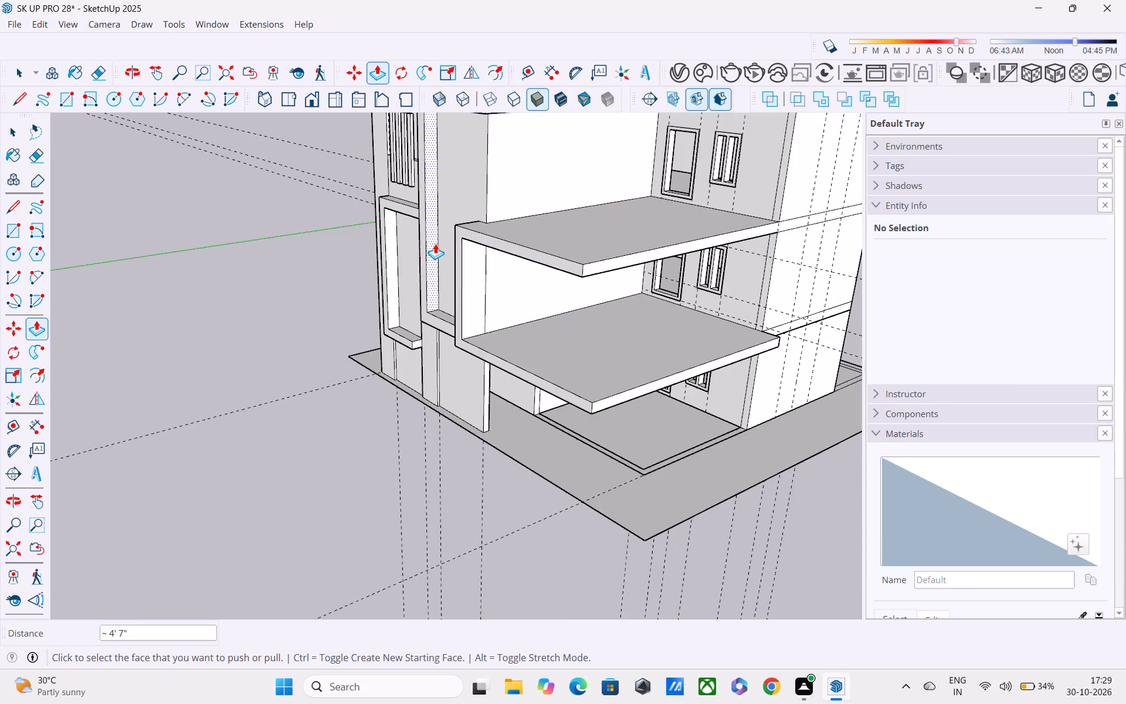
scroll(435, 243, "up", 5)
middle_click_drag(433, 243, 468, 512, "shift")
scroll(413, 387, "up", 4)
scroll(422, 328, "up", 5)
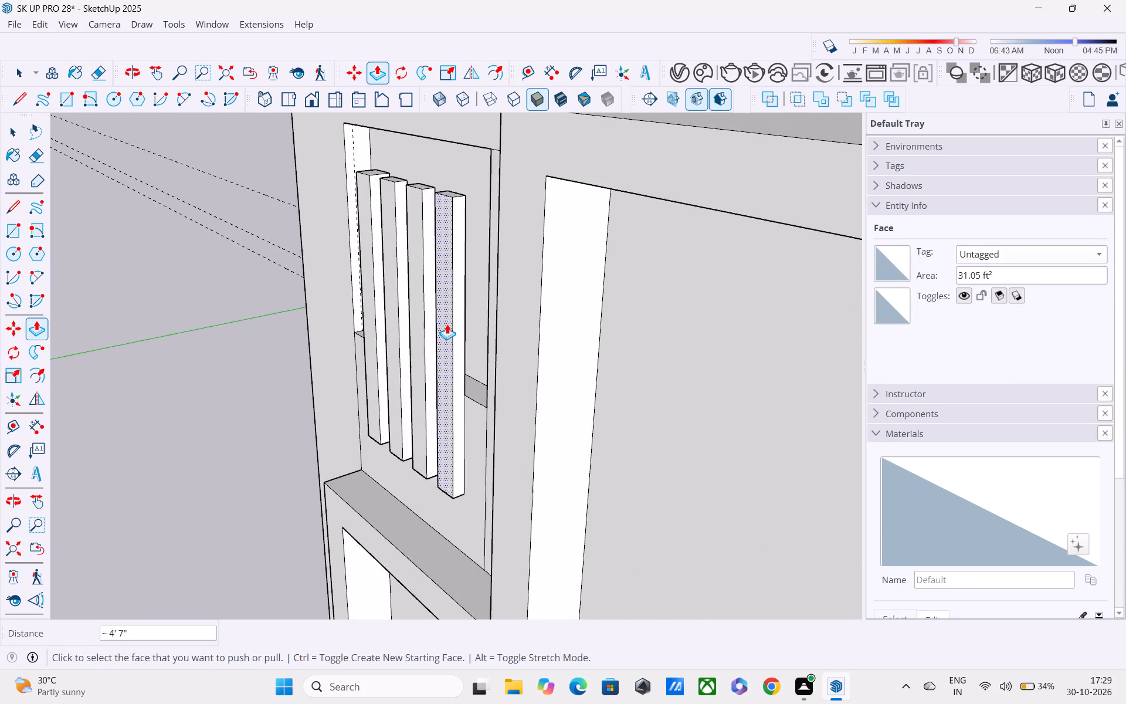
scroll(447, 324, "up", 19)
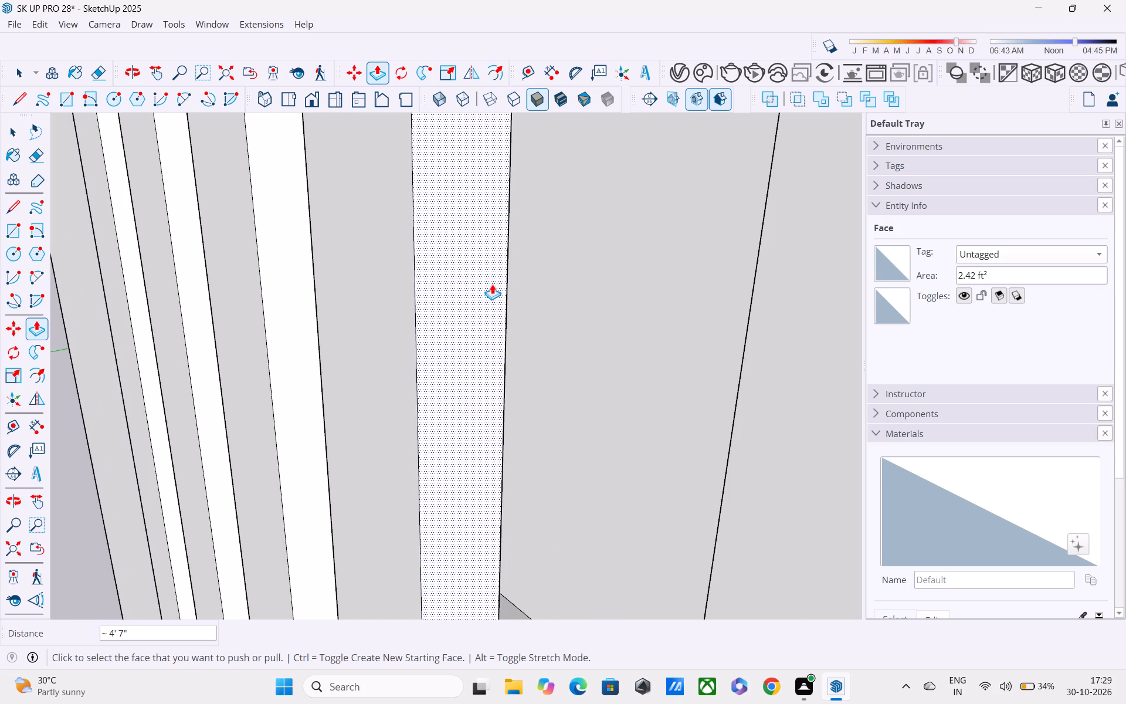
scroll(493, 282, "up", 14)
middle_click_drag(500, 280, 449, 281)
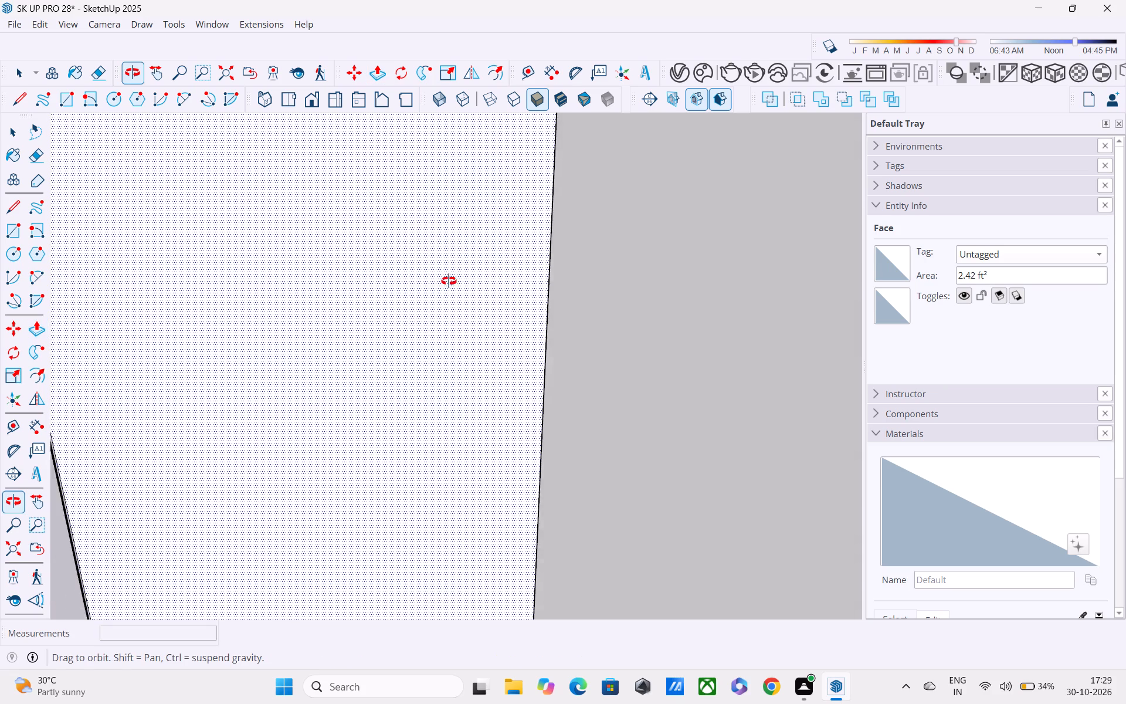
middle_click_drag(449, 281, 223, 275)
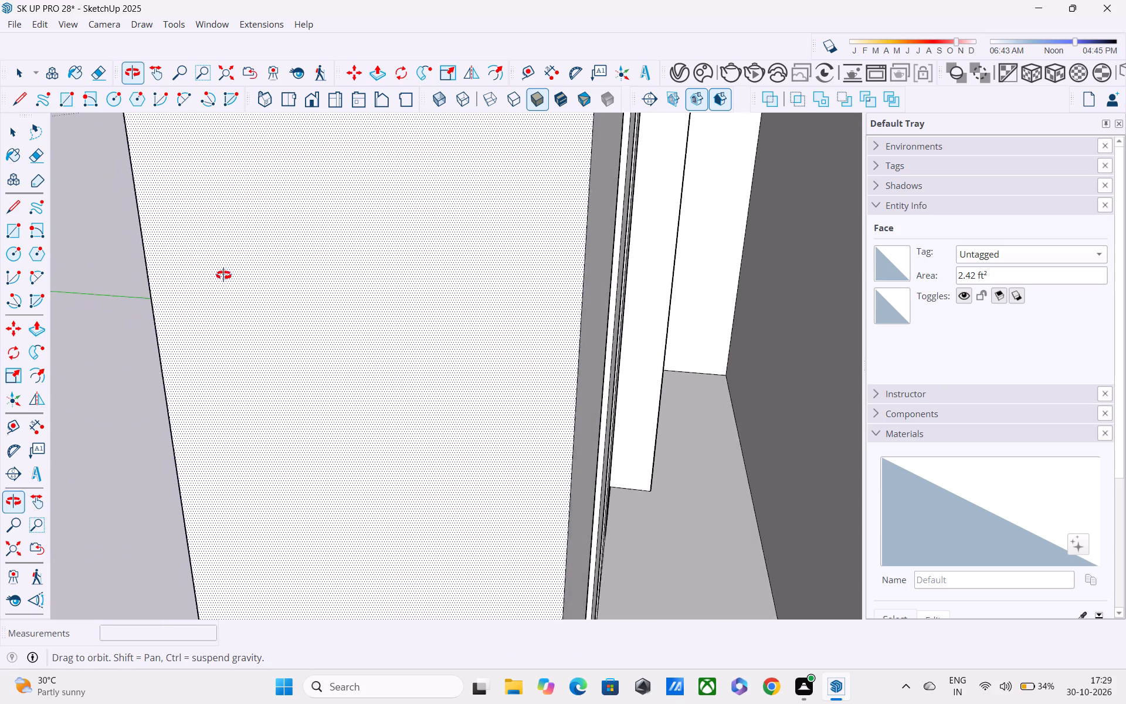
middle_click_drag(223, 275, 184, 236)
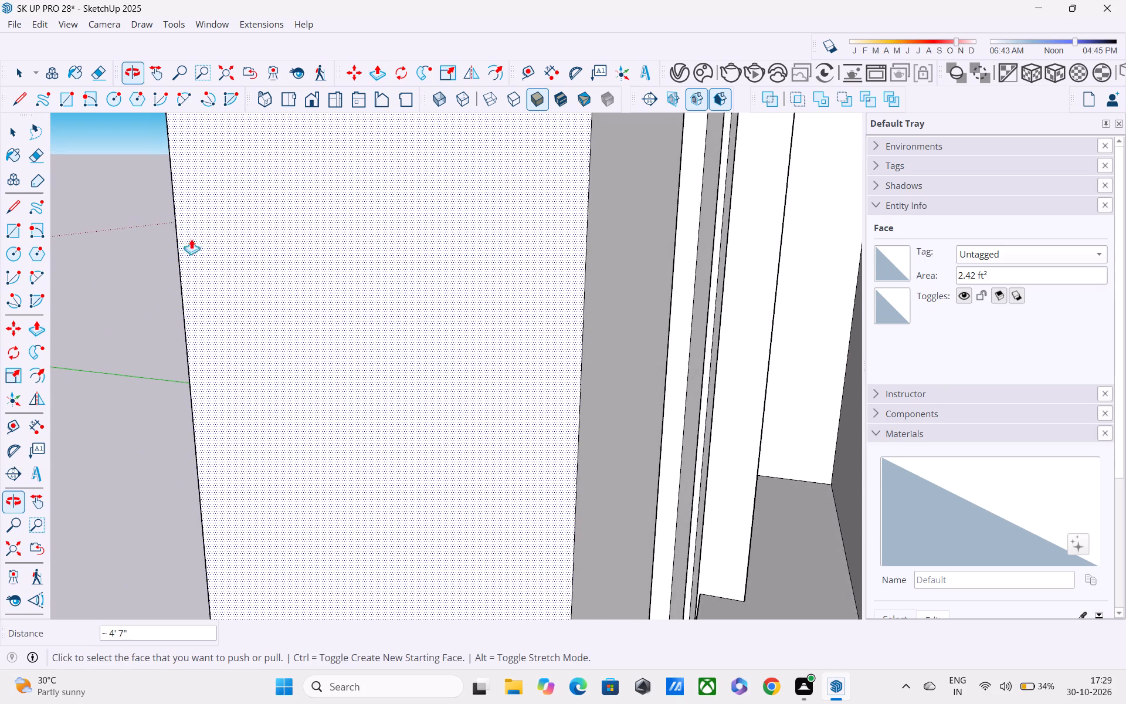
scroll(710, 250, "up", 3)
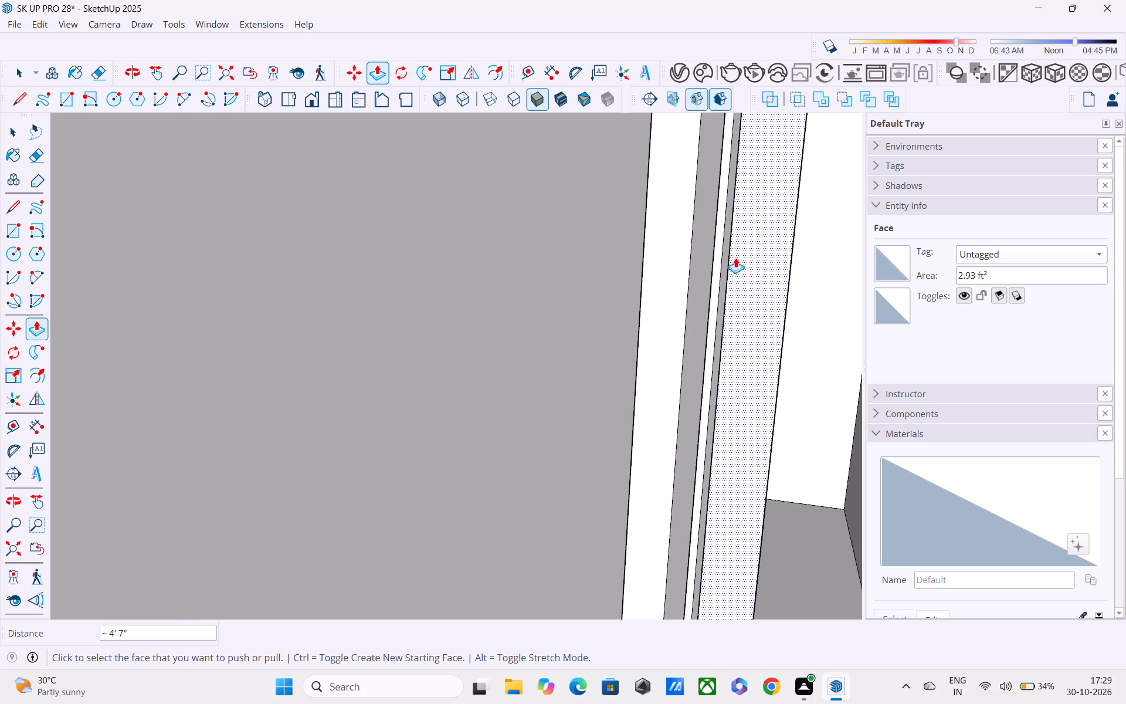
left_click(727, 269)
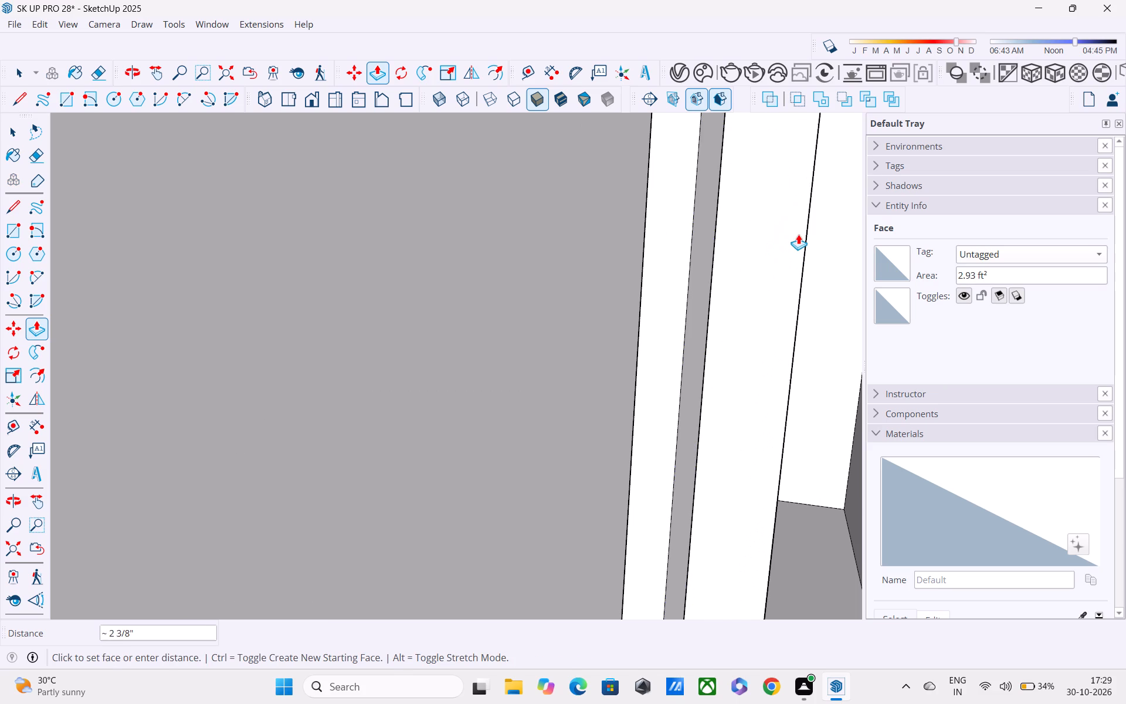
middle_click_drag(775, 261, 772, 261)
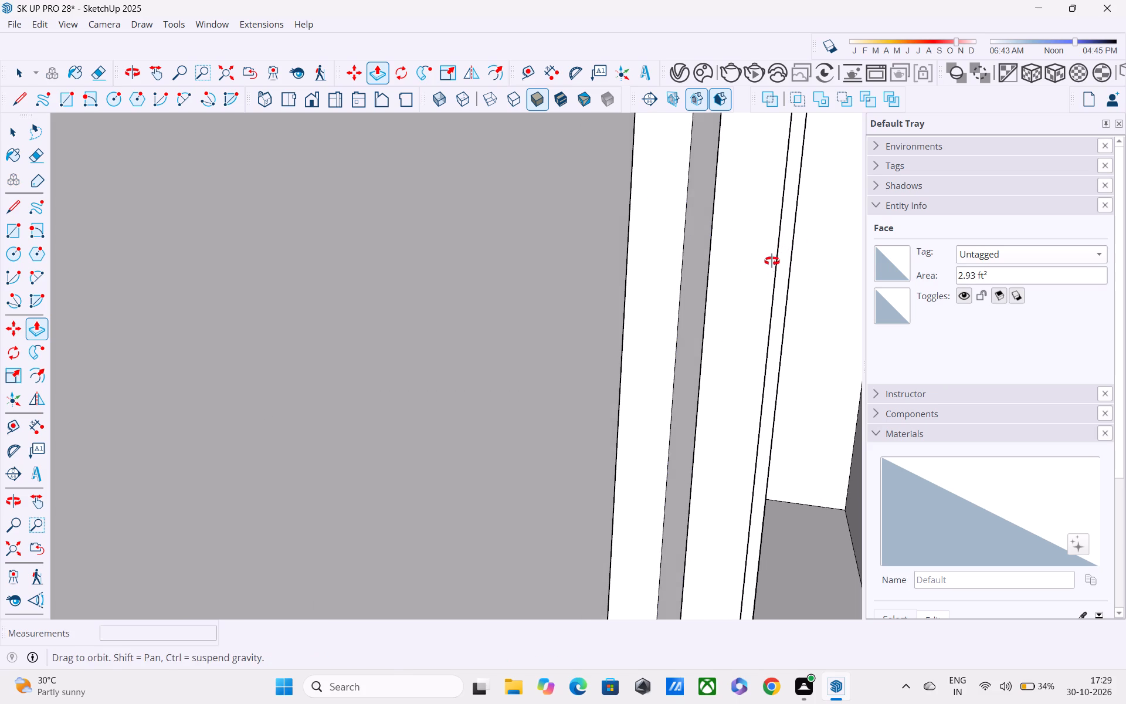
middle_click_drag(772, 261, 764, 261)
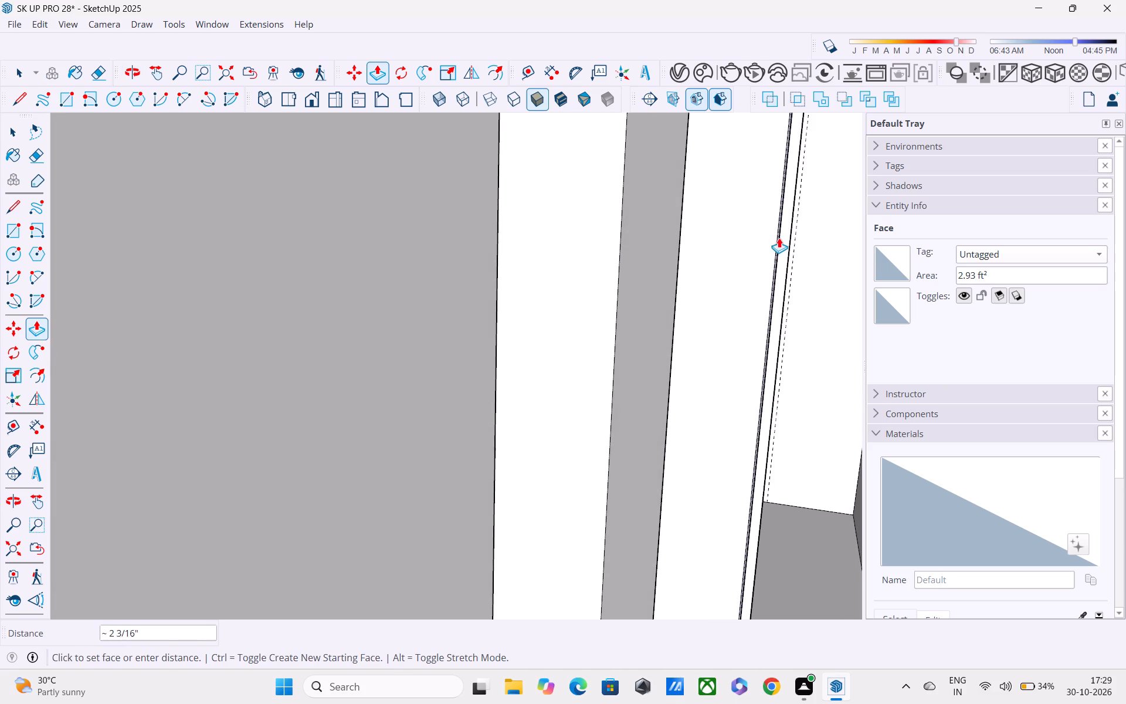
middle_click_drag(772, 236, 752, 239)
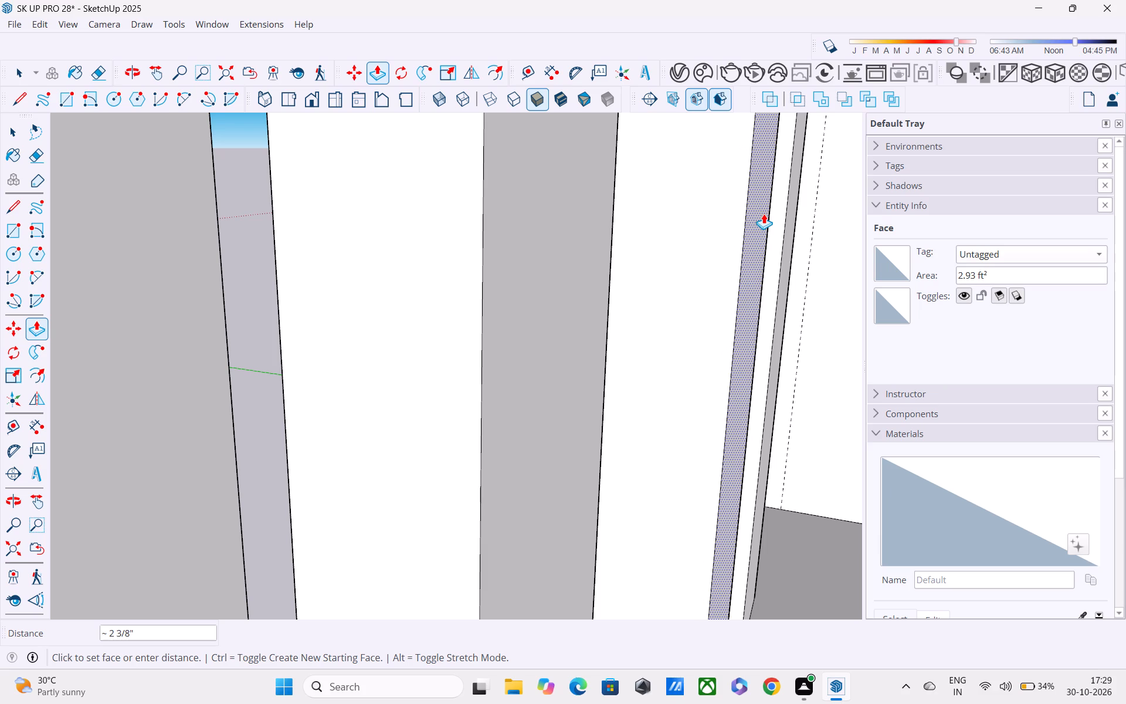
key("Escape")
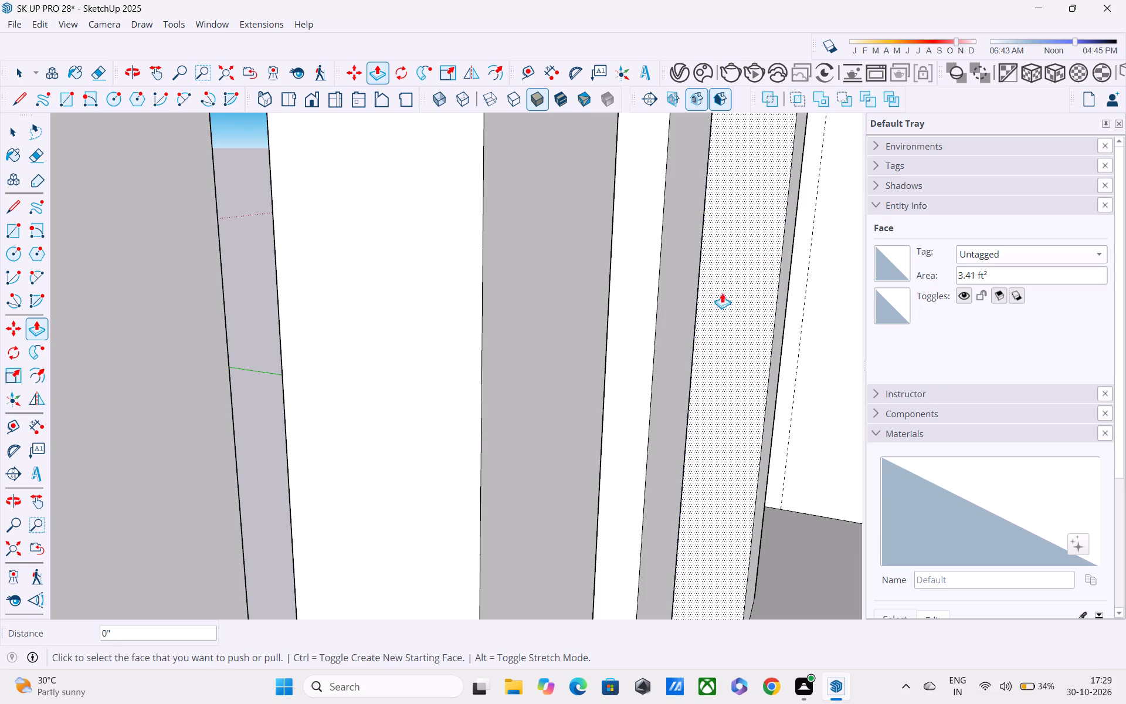
Pull the rear faces of the second and third strips' upper parts about 3 1/4" toward the recessed wall.
left_click(688, 302)
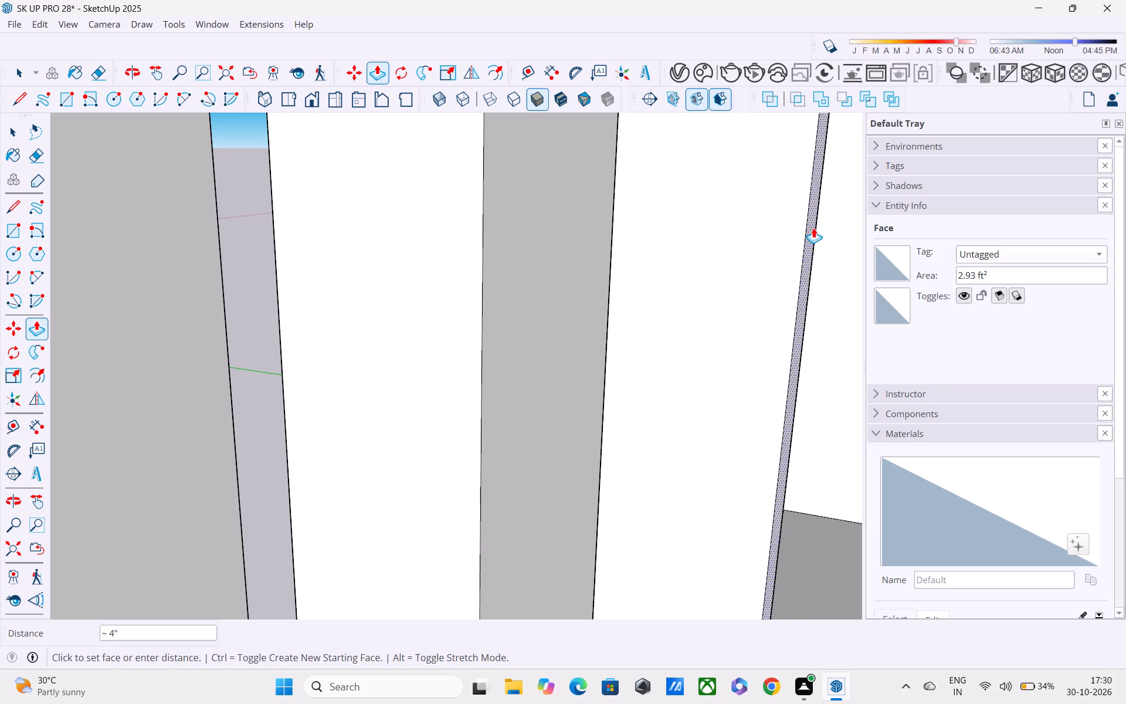
middle_click_drag(778, 249, 744, 258)
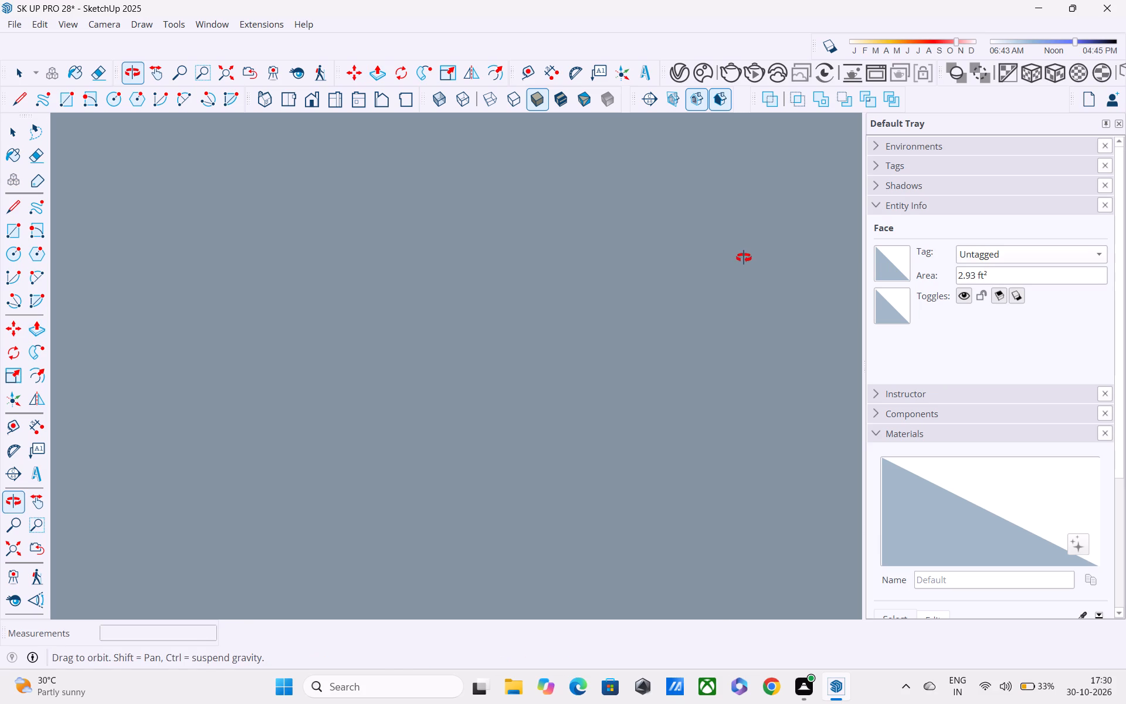
middle_click_drag(744, 258, 755, 244)
scroll(754, 249, "up", 1)
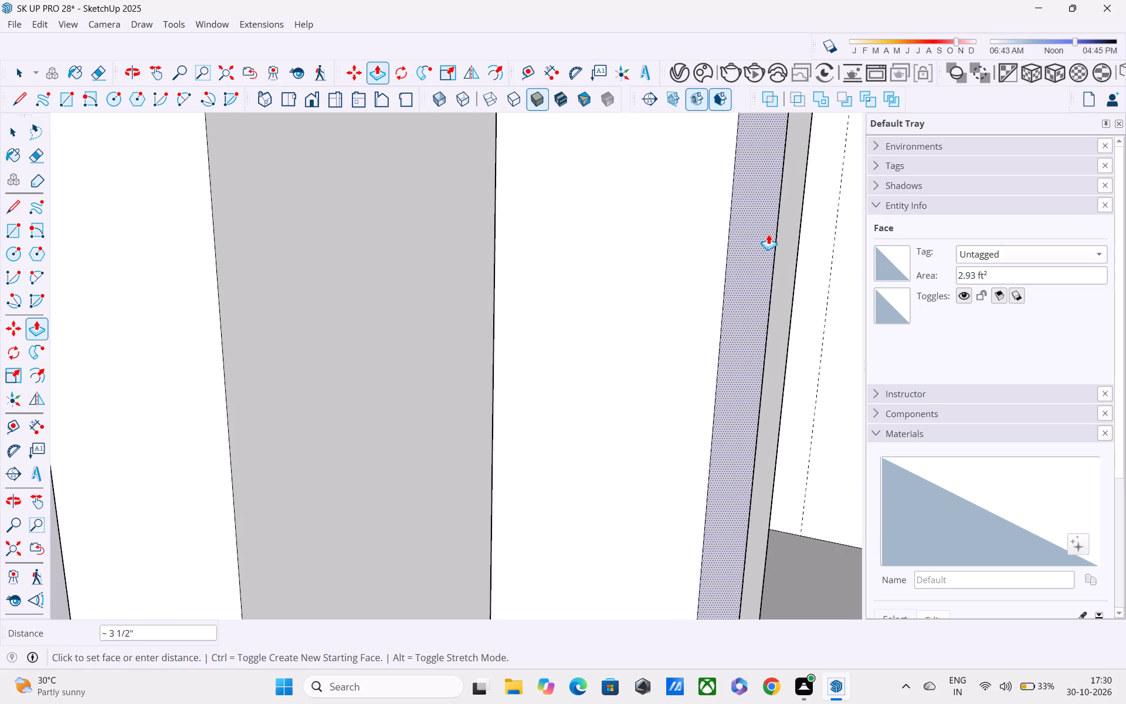
left_click(756, 261)
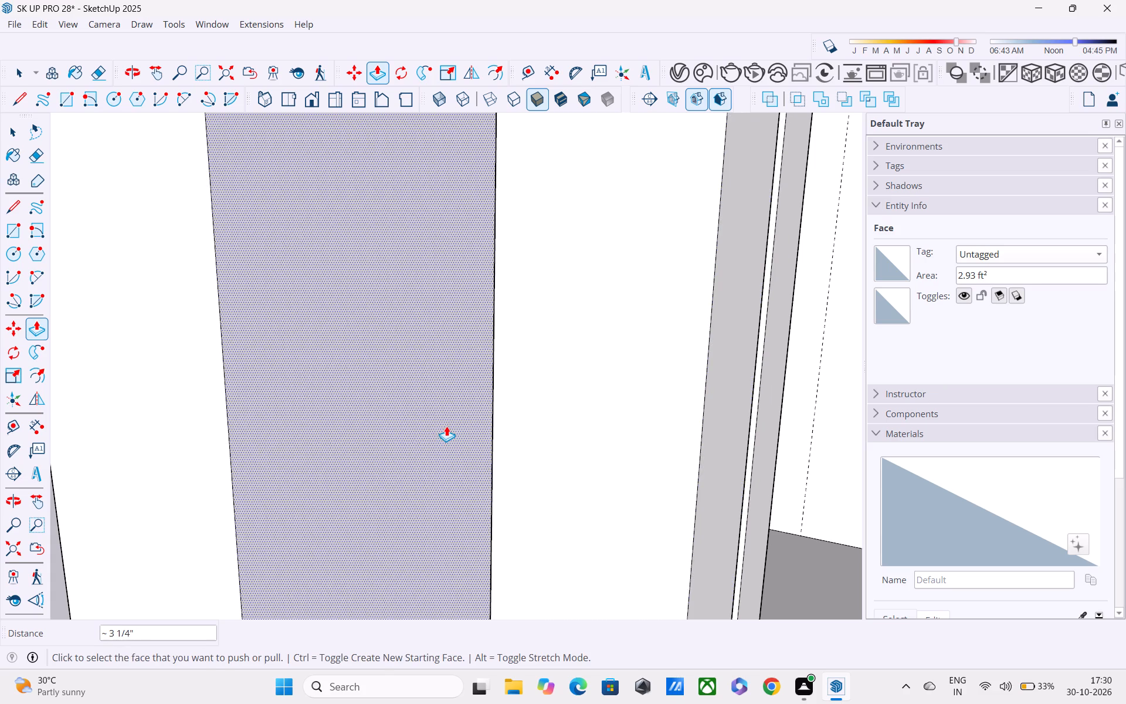
double_click(438, 425)
Pull the rear face of the fourth strip's upper part about 2 9/16" toward the recessed wall.
scroll(435, 422, "down", 4)
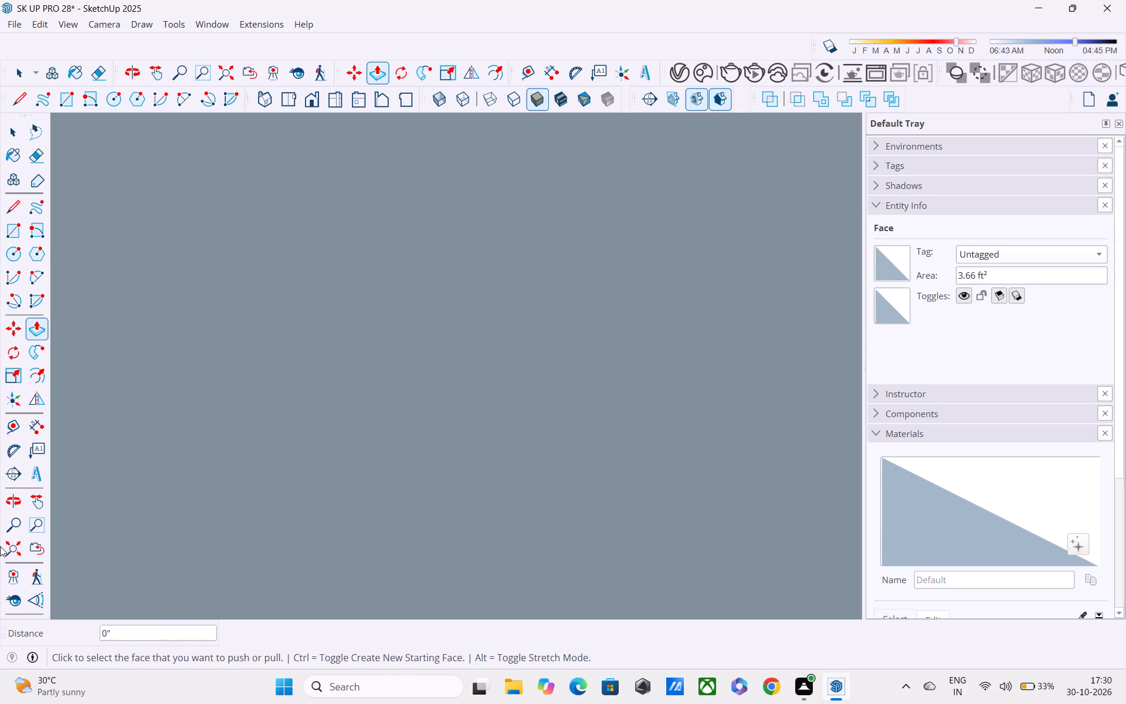
left_click(10, 547)
scroll(321, 383, "up", 3)
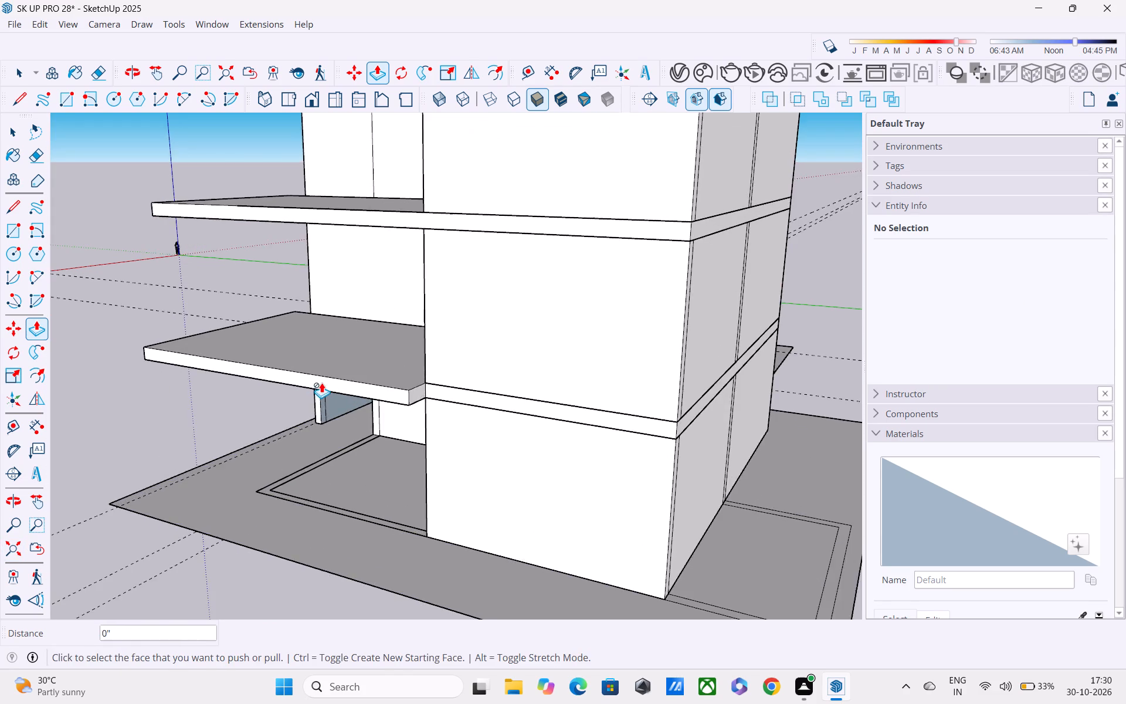
middle_click_drag(321, 383, 744, 343)
scroll(727, 340, "down", 6)
middle_click_drag(717, 340, 1009, 345, "shift")
scroll(331, 321, "up", 3)
middle_click_drag(311, 326, 522, 370, "shift")
scroll(372, 375, "up", 12)
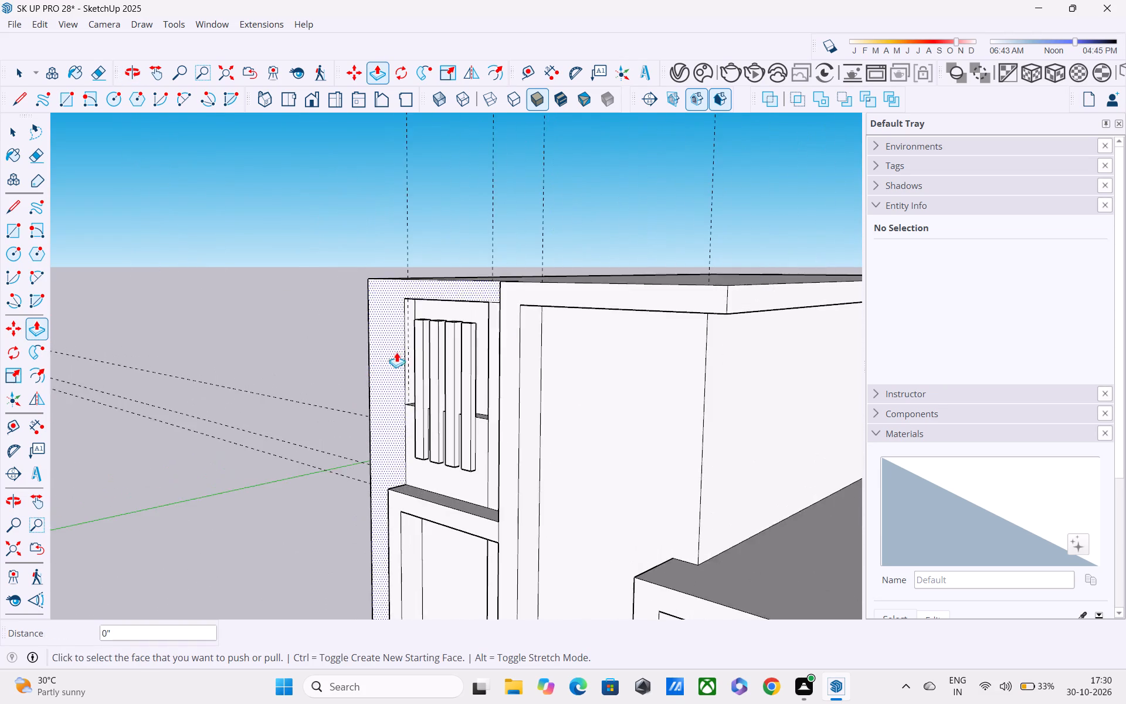
scroll(396, 352, "up", 11)
middle_click_drag(453, 364, 418, 329)
scroll(565, 441, "up", 4)
scroll(648, 432, "up", 2)
middle_click_drag(687, 430, 620, 402)
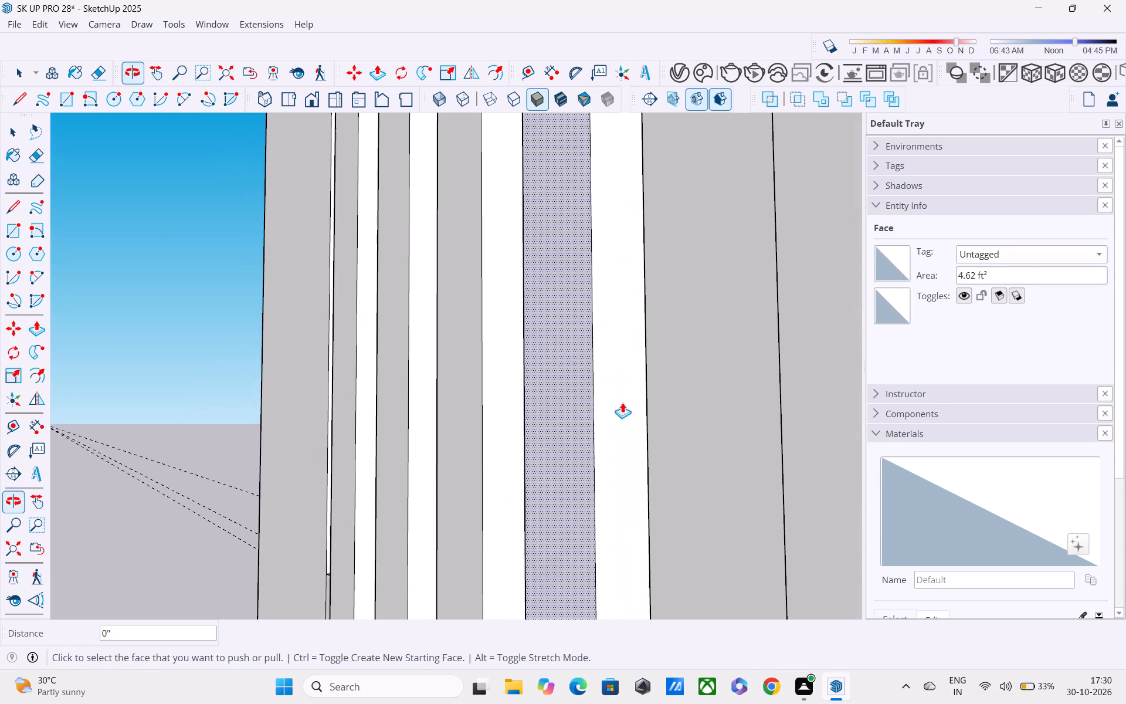
scroll(643, 427, "up", 18)
middle_click_drag(642, 408, 636, 408)
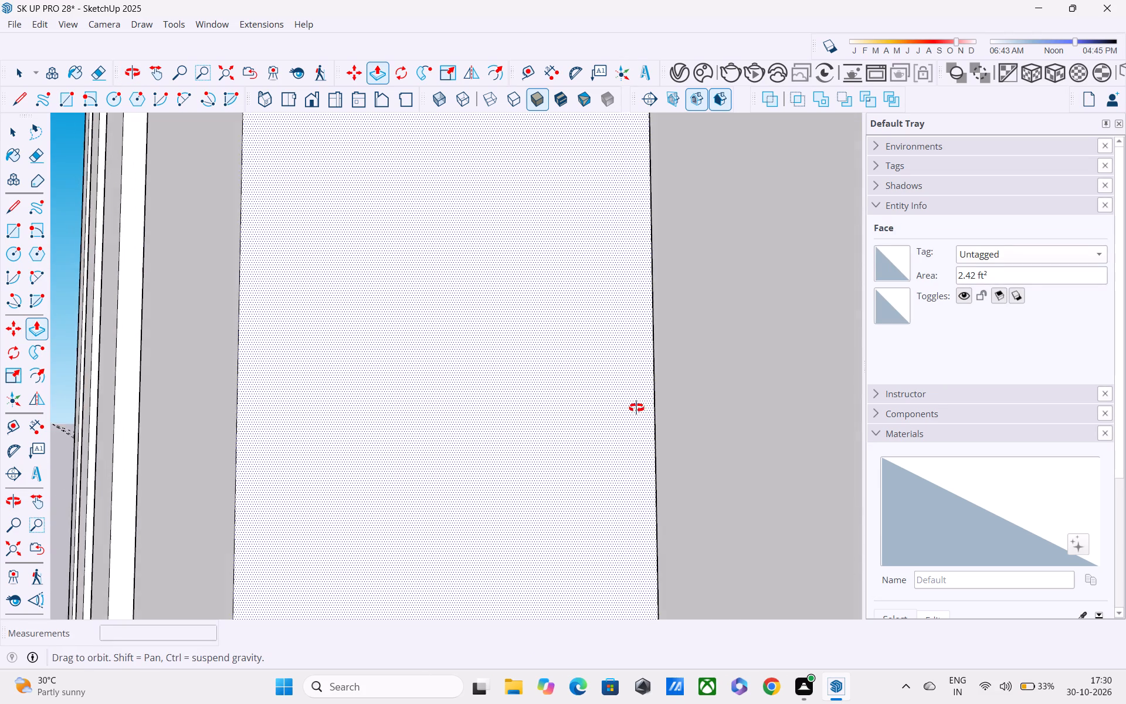
middle_click_drag(636, 408, 514, 420)
scroll(829, 407, "up", 1)
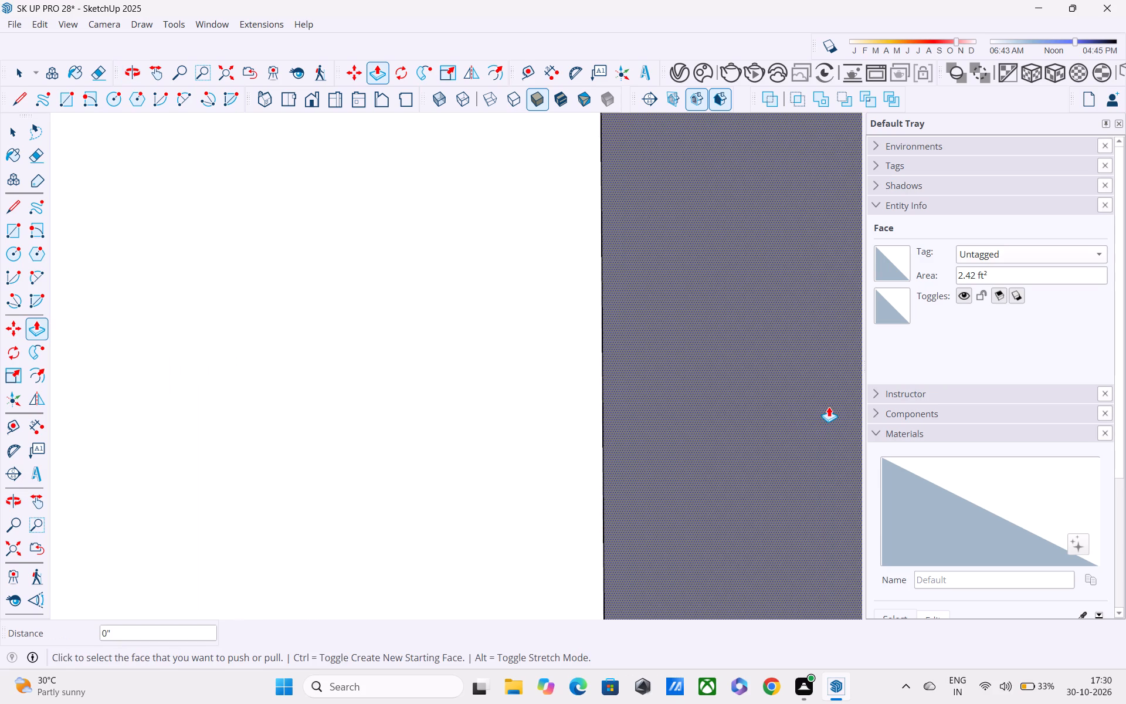
scroll(829, 407, "up", 1)
scroll(645, 439, "down", 5)
middle_click_drag(635, 439, 618, 438)
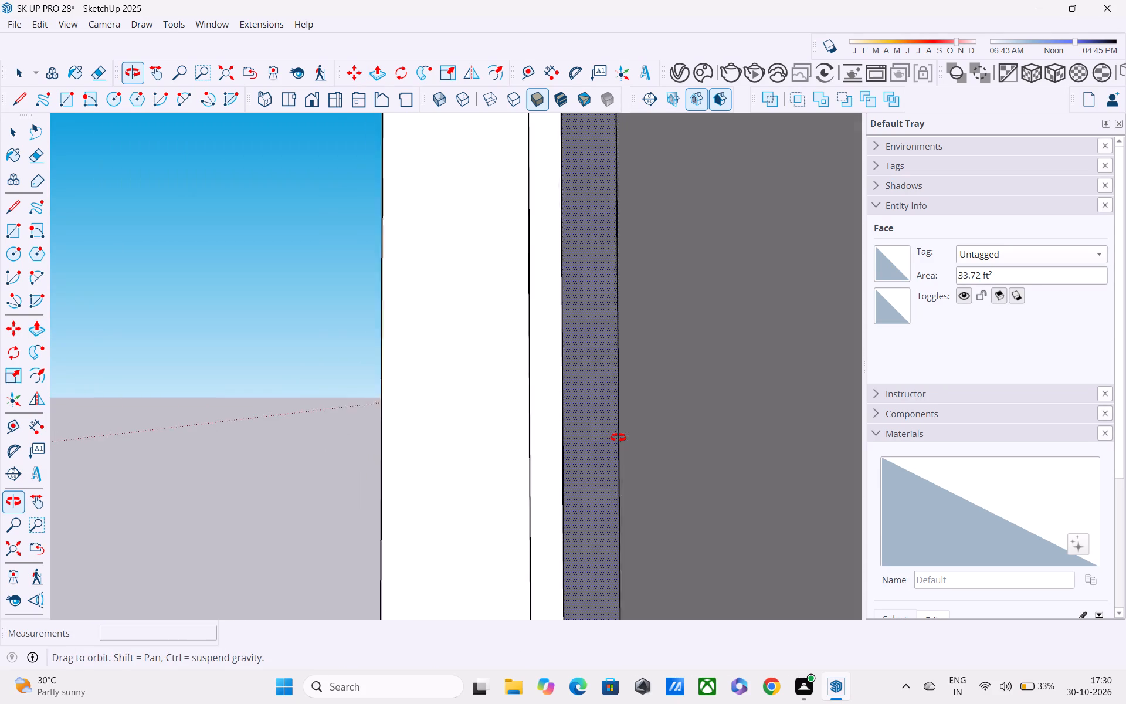
middle_click_drag(618, 438, 630, 431)
scroll(630, 431, "up", 3)
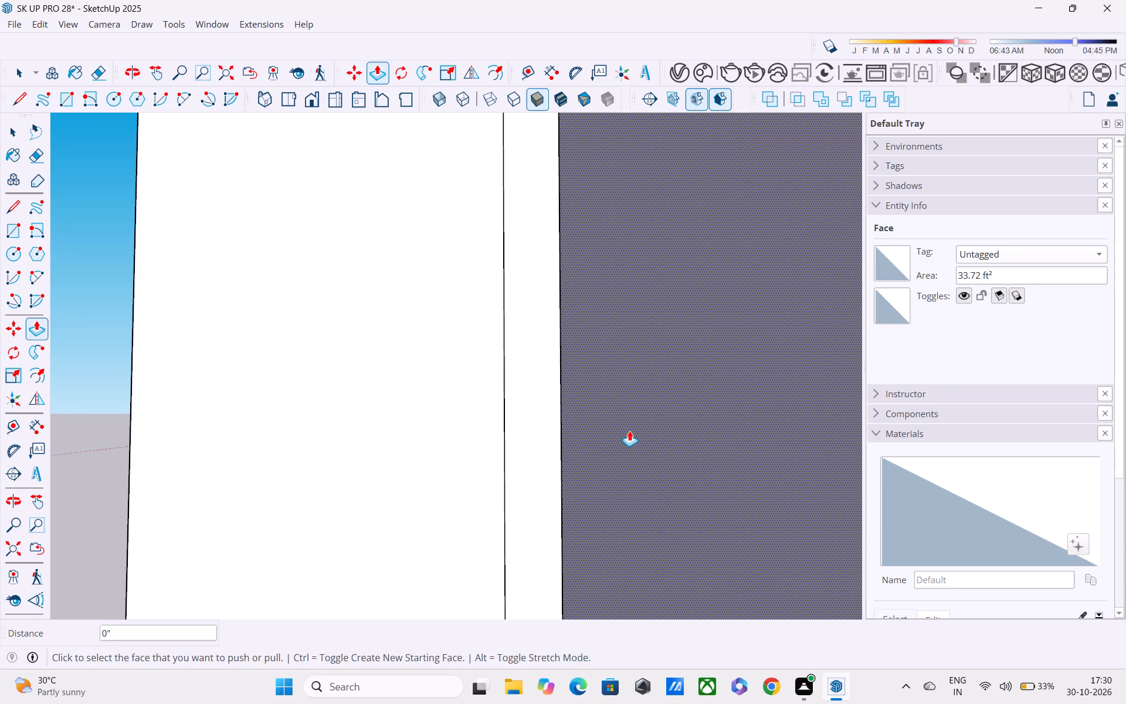
middle_click_drag(620, 429, 597, 429)
left_click(383, 481)
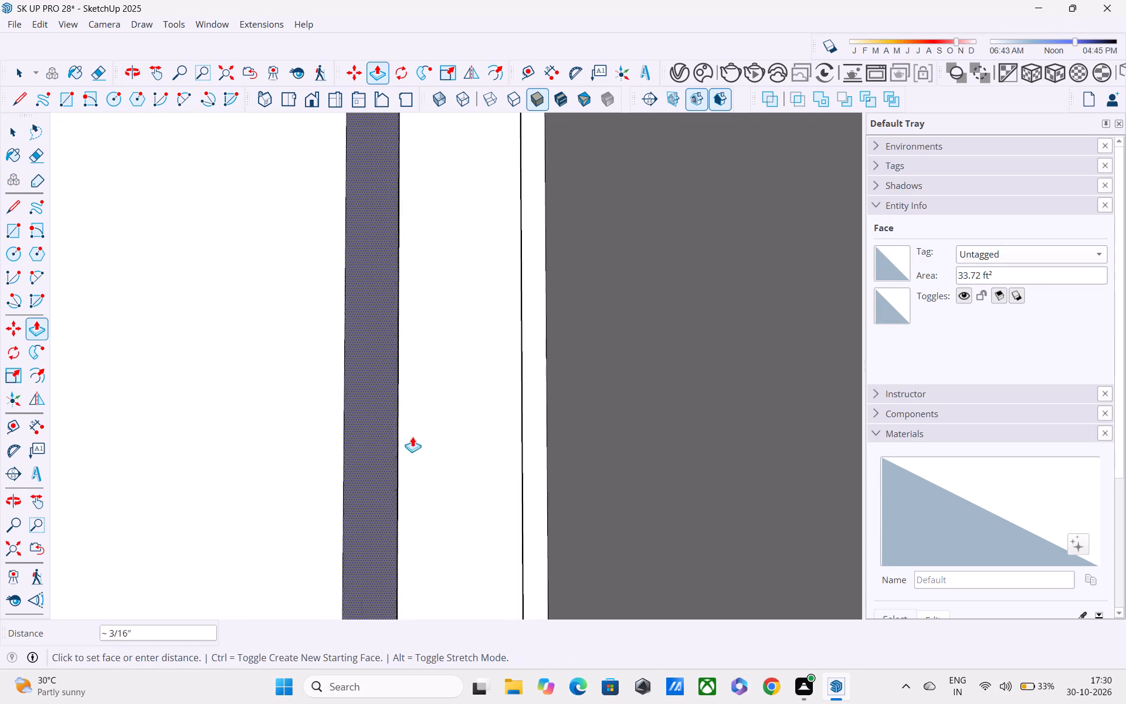
left_click(515, 414)
Examine the four vertical strips and the rest of the front facade from several angles.
scroll(510, 425, "down", 10)
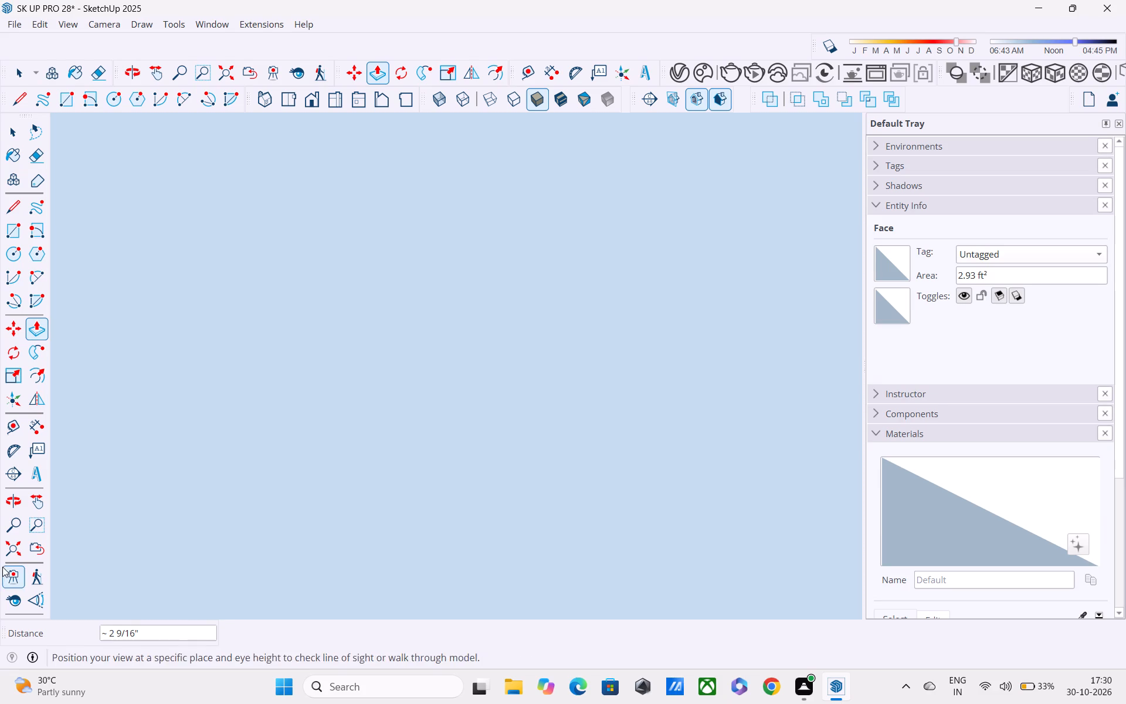
left_click(5, 546)
scroll(16, 541, "down", 4)
middle_click_drag(218, 547, 359, 557)
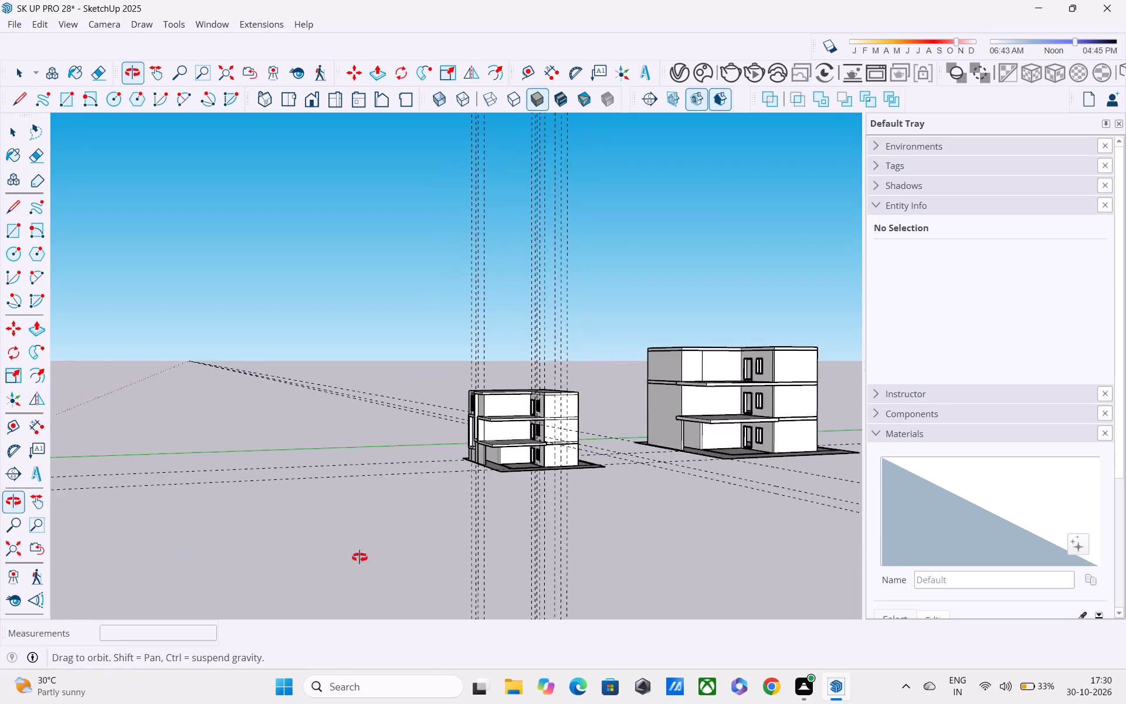
middle_click_drag(359, 557, 381, 541)
scroll(474, 413, "up", 20)
scroll(474, 413, "up", 3)
middle_click_drag(446, 395, 478, 455)
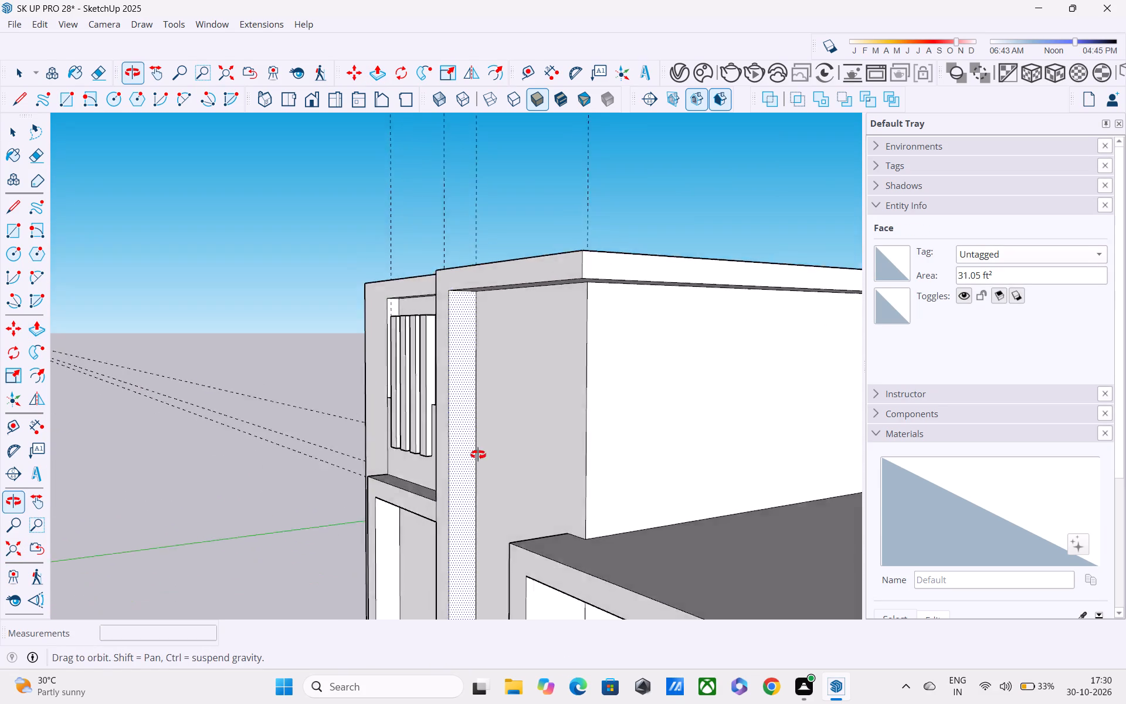
middle_click_drag(478, 455, 600, 416)
scroll(385, 470, "up", 4)
scroll(387, 465, "down", 1)
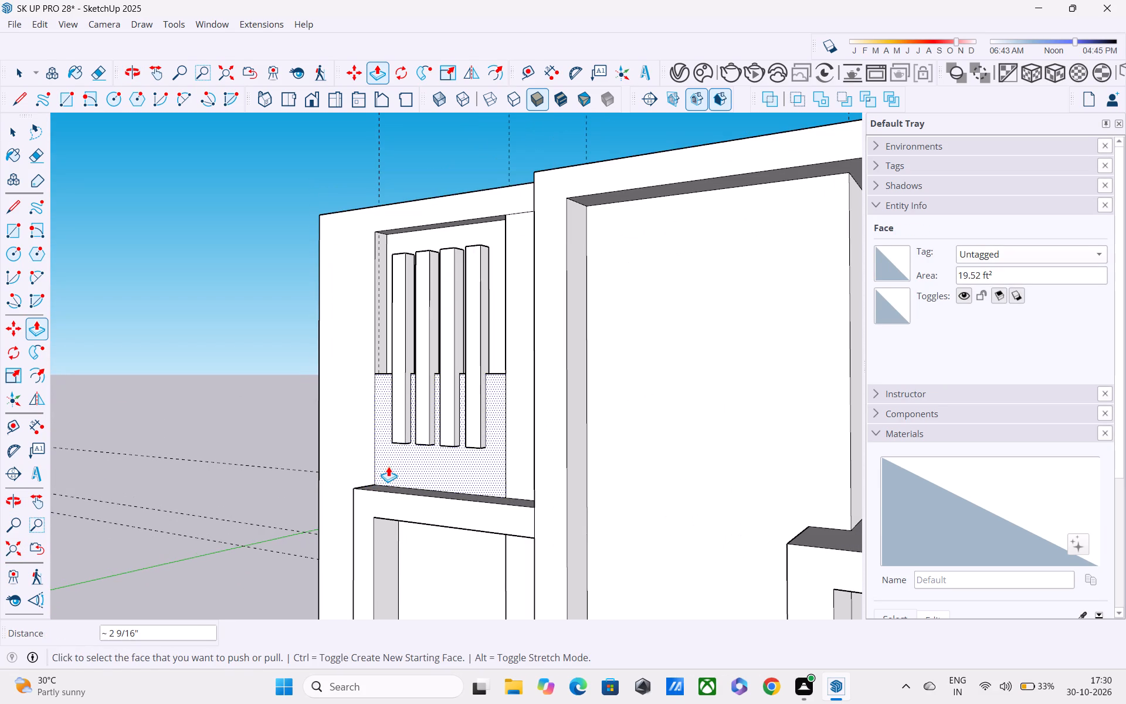
middle_click_drag(388, 468, 474, 492)
scroll(481, 472, "down", 6)
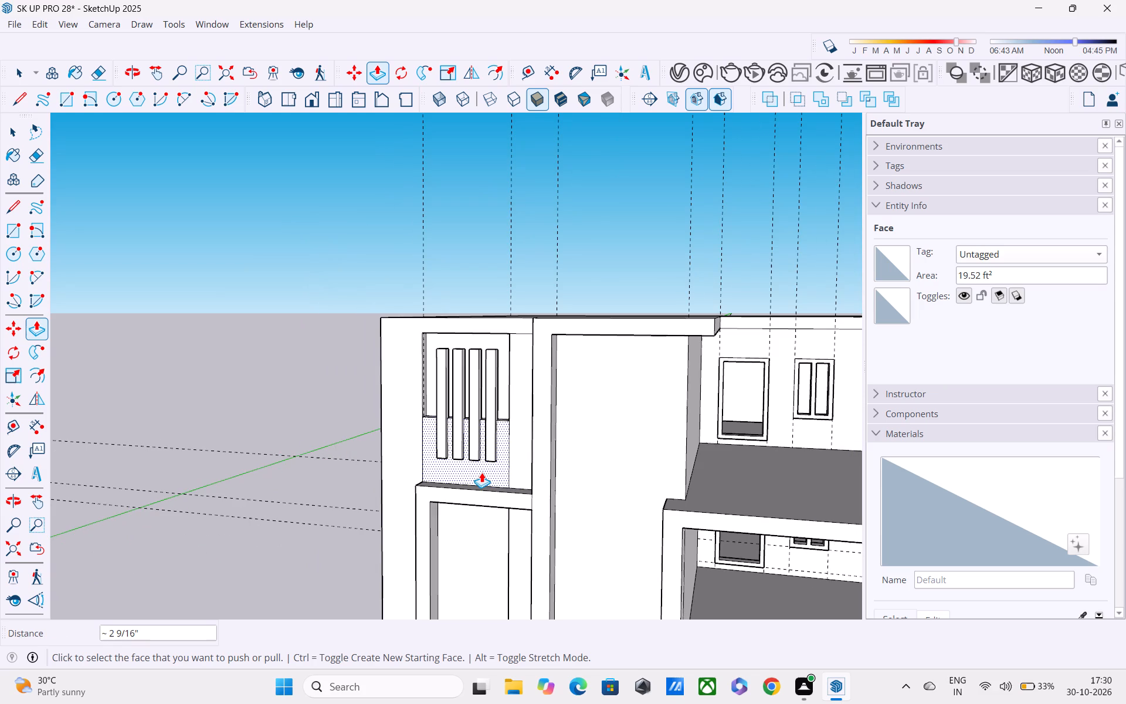
scroll(473, 475, "down", 4)
scroll(461, 466, "up", 3)
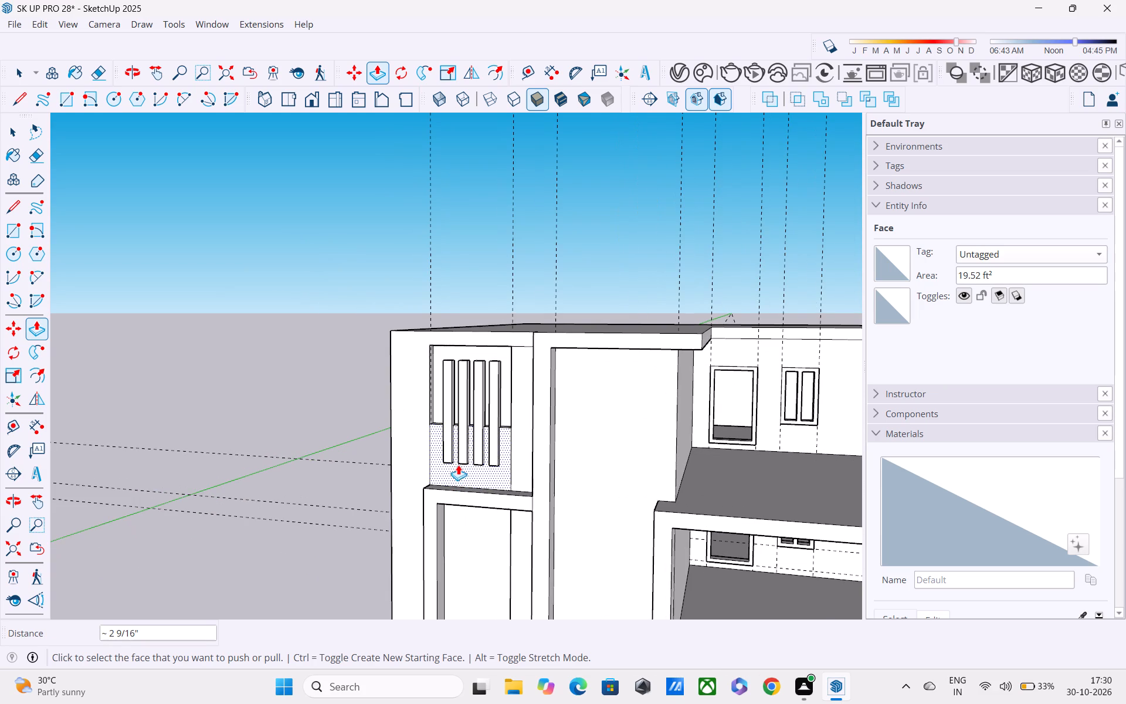
key("space")
scroll(455, 467, "down", 5)
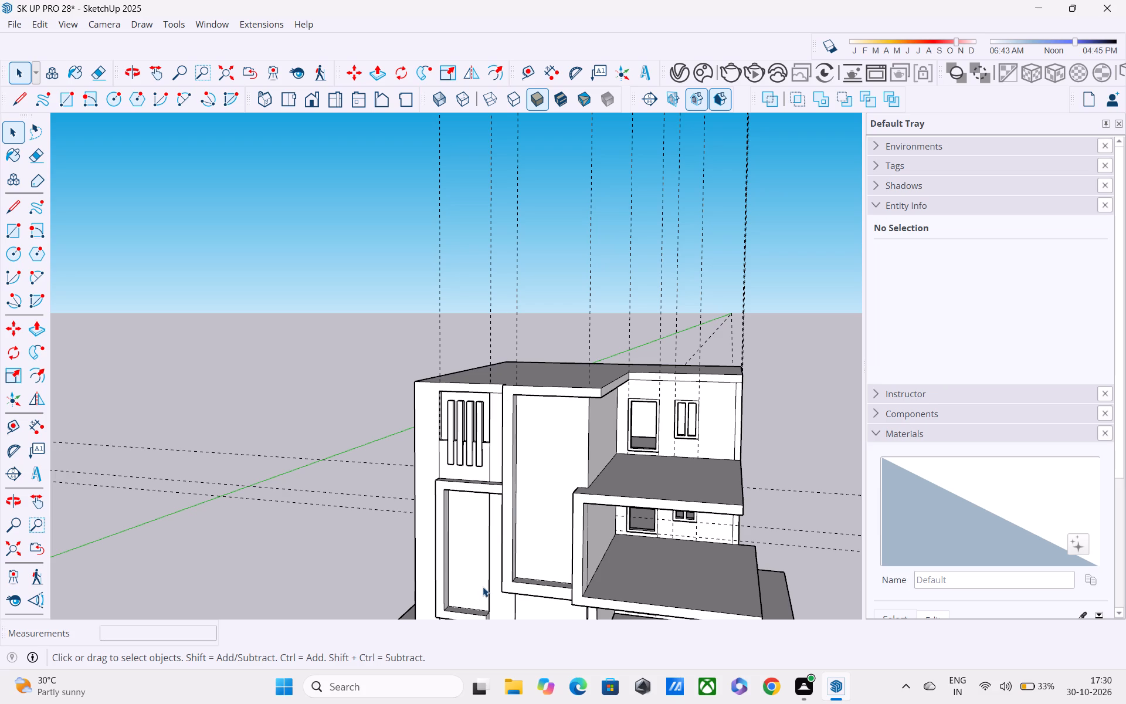
scroll(483, 587, "up", 1, "shift")
middle_click_drag(483, 586, 487, 462, "shift")
scroll(481, 311, "up", 2)
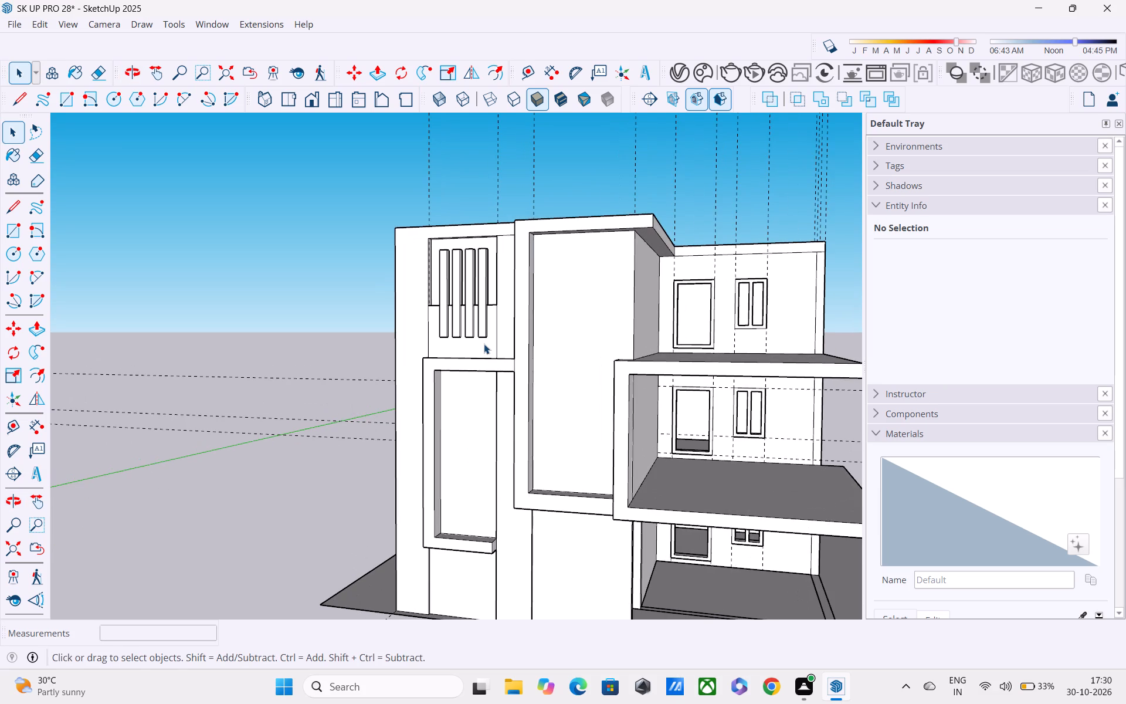
middle_click_drag(486, 346, 591, 356)
scroll(596, 351, "up", 3)
scroll(498, 405, "up", 3)
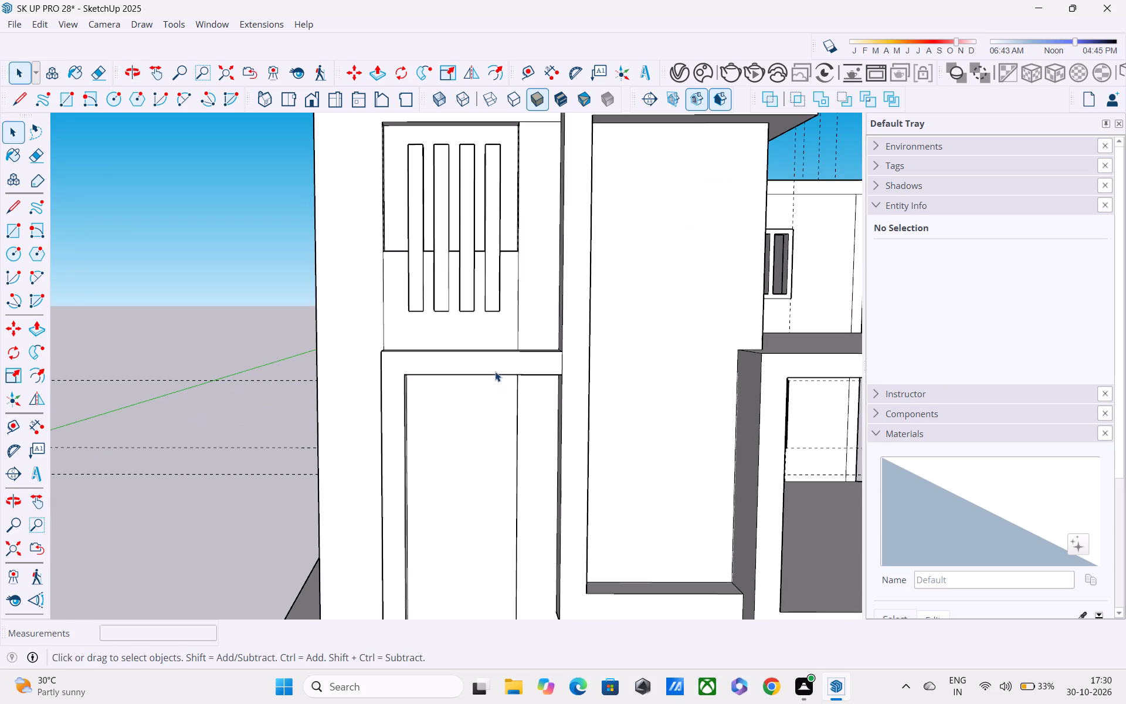
middle_click_drag(495, 371, 523, 361)
scroll(515, 348, "down", 5)
middle_click_drag(520, 360, 484, 279)
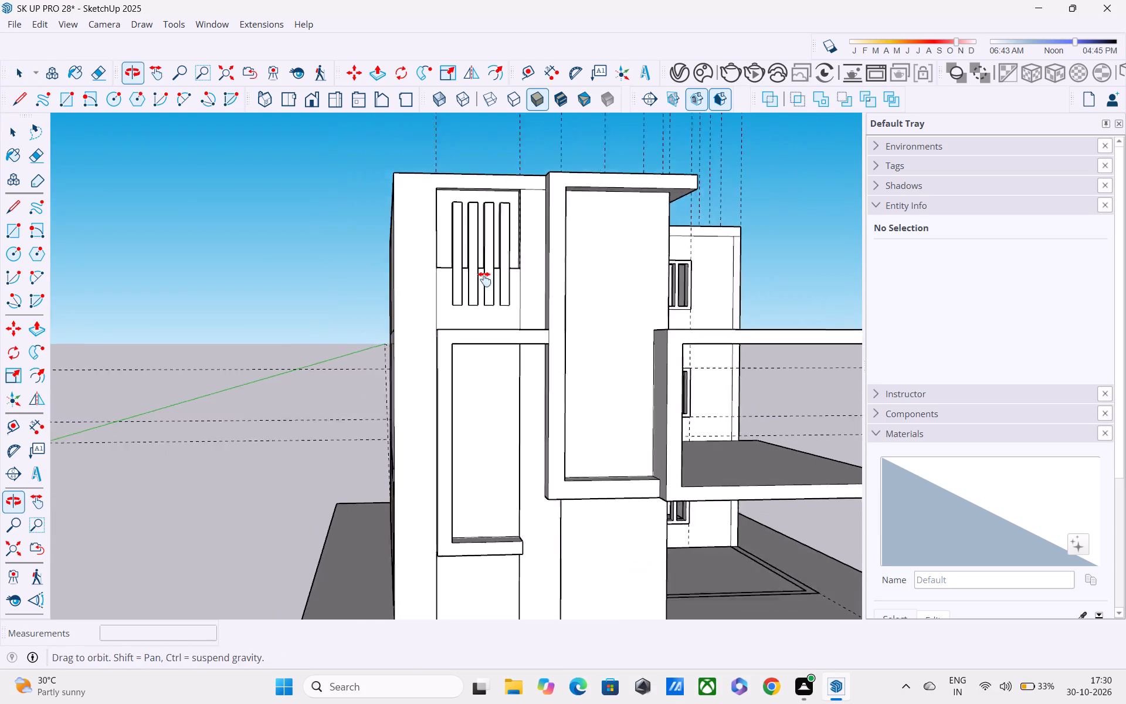
middle_click_drag(484, 279, 467, 239)
scroll(467, 239, "up", 1, "shift")
scroll(467, 252, "down", 6)
middle_click_drag(474, 347, 460, 299)
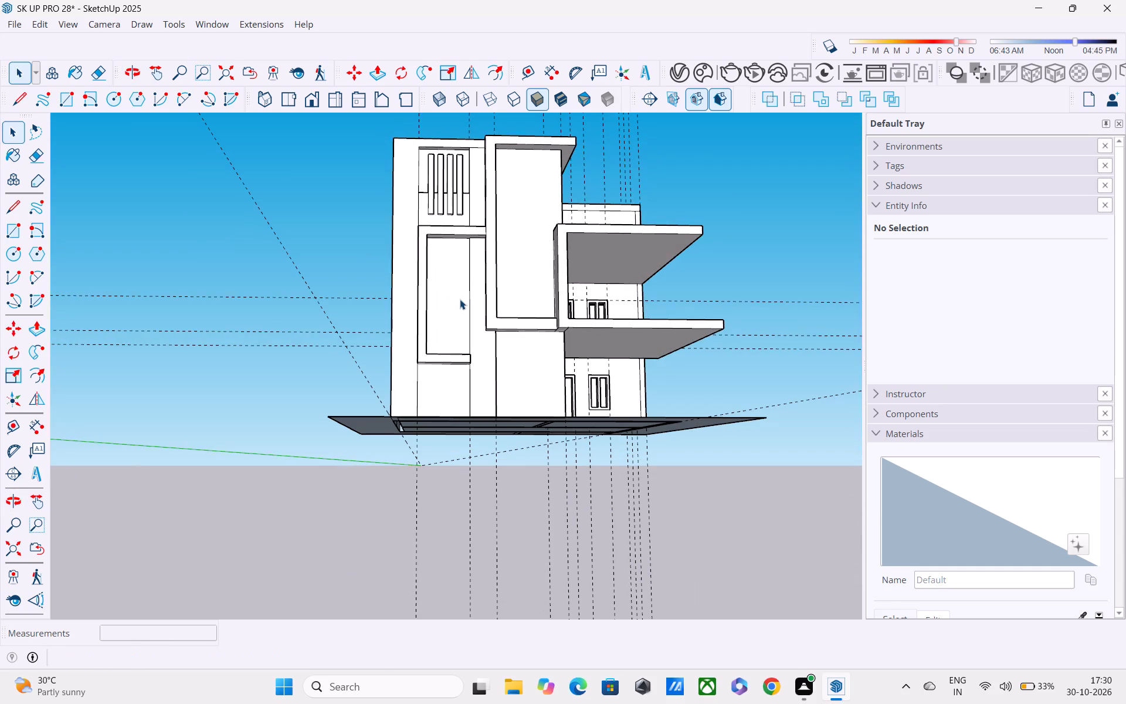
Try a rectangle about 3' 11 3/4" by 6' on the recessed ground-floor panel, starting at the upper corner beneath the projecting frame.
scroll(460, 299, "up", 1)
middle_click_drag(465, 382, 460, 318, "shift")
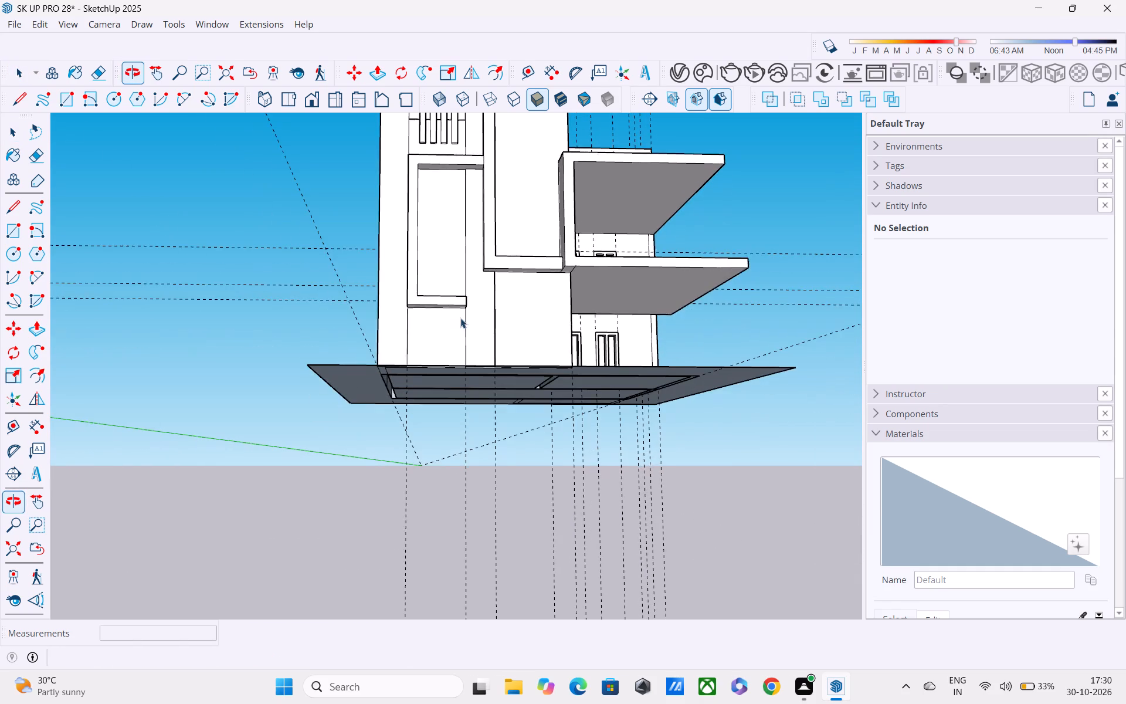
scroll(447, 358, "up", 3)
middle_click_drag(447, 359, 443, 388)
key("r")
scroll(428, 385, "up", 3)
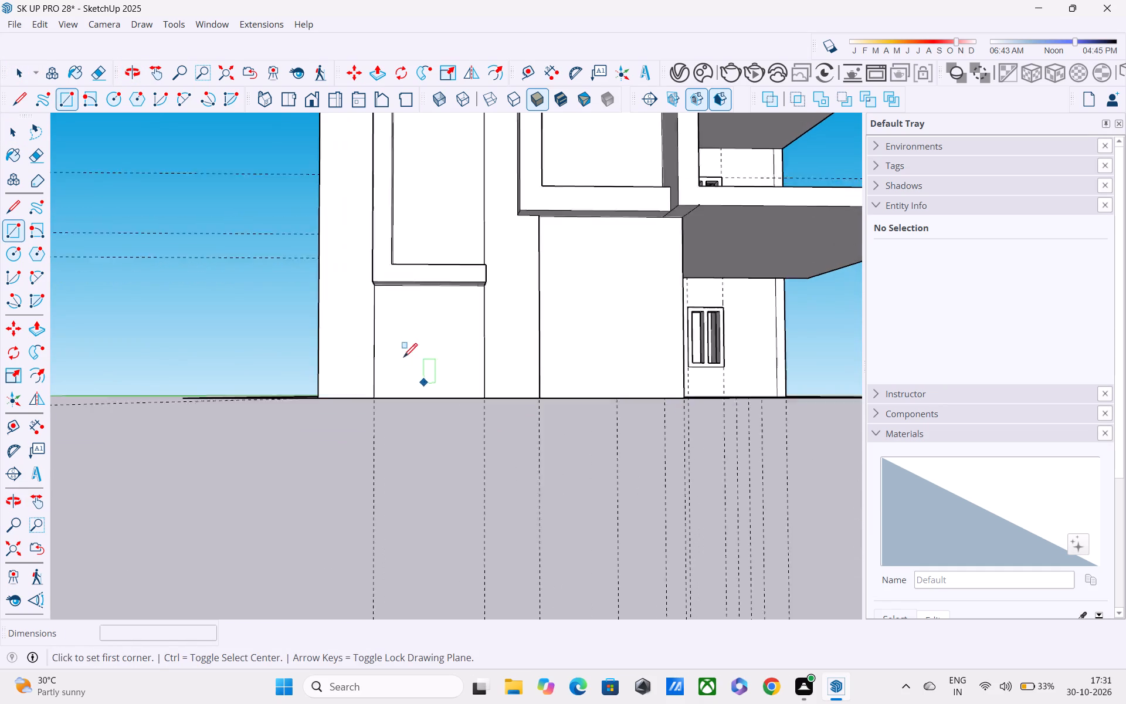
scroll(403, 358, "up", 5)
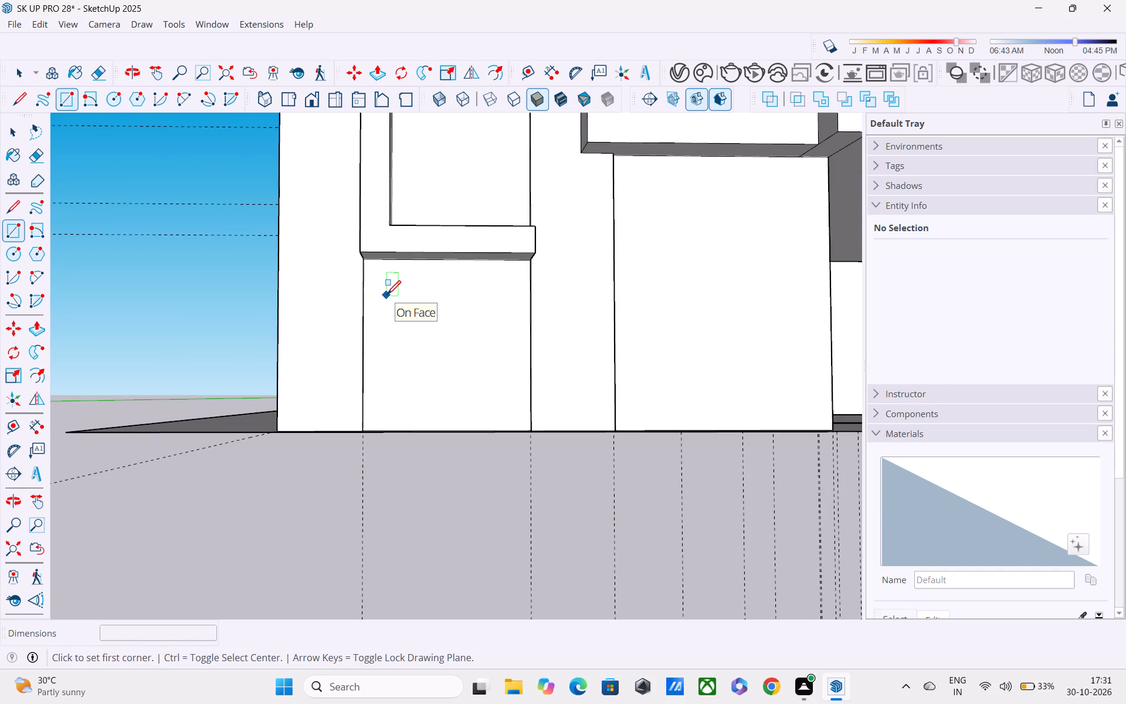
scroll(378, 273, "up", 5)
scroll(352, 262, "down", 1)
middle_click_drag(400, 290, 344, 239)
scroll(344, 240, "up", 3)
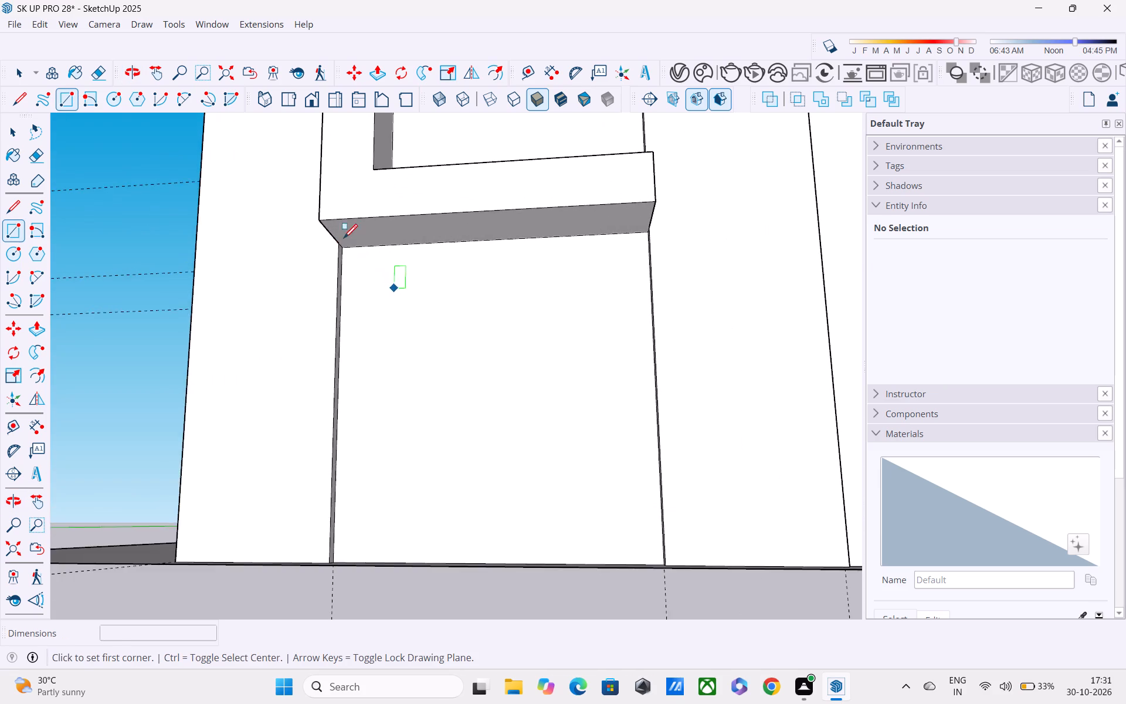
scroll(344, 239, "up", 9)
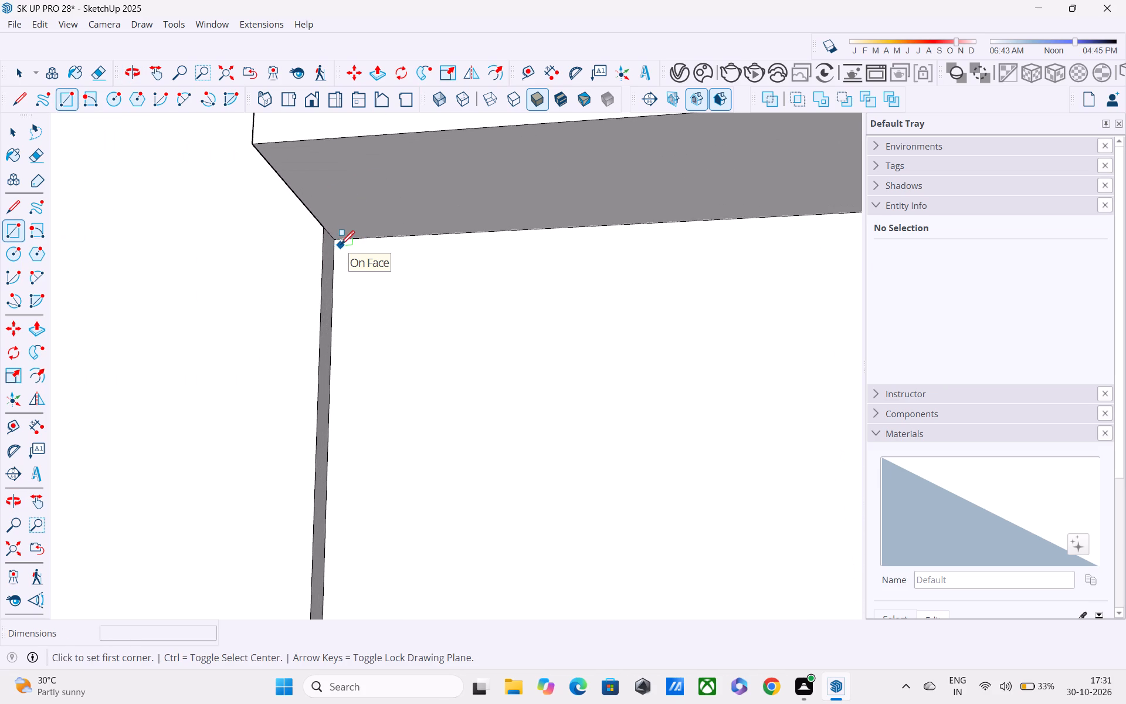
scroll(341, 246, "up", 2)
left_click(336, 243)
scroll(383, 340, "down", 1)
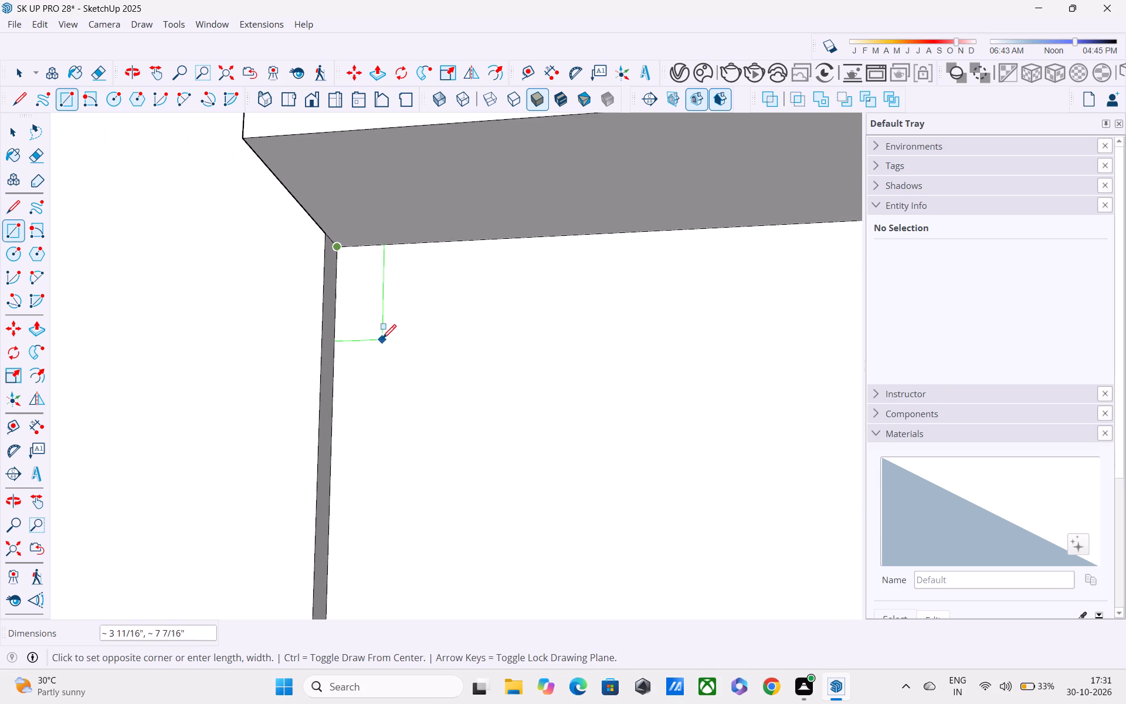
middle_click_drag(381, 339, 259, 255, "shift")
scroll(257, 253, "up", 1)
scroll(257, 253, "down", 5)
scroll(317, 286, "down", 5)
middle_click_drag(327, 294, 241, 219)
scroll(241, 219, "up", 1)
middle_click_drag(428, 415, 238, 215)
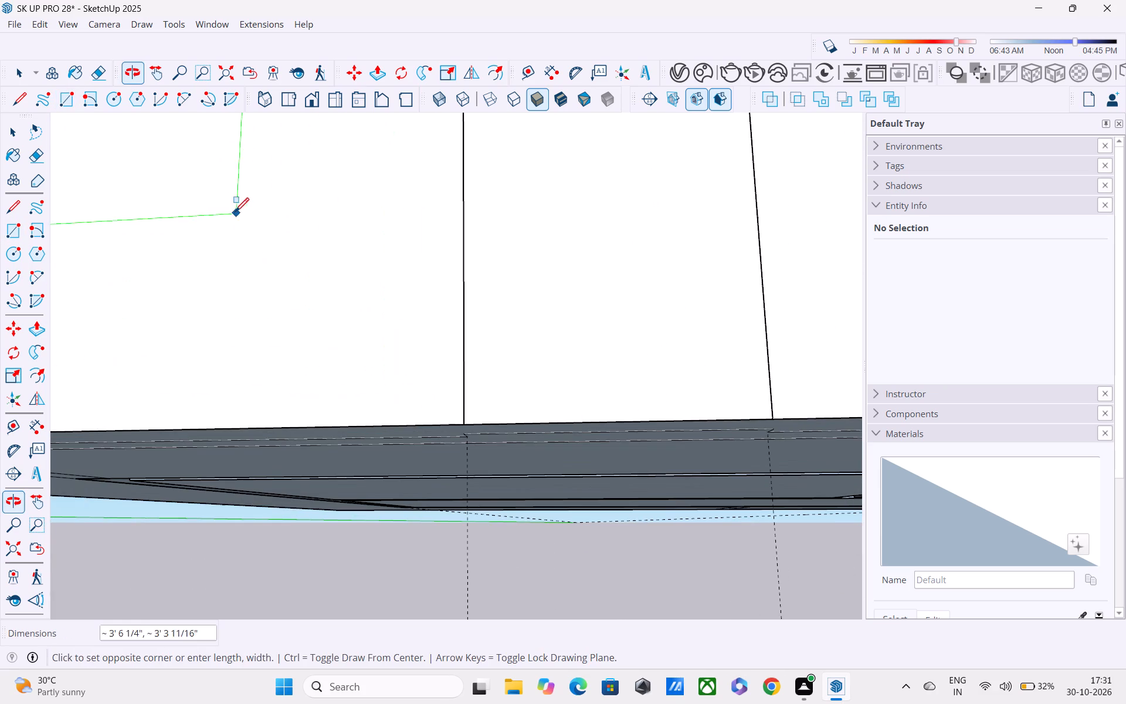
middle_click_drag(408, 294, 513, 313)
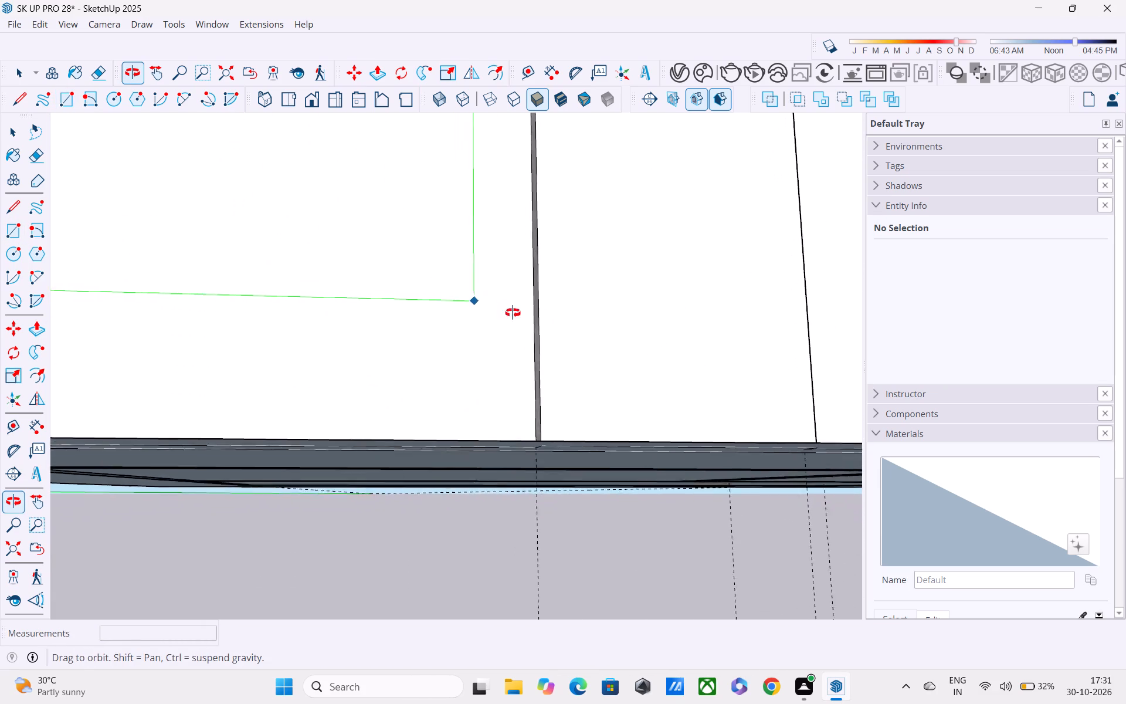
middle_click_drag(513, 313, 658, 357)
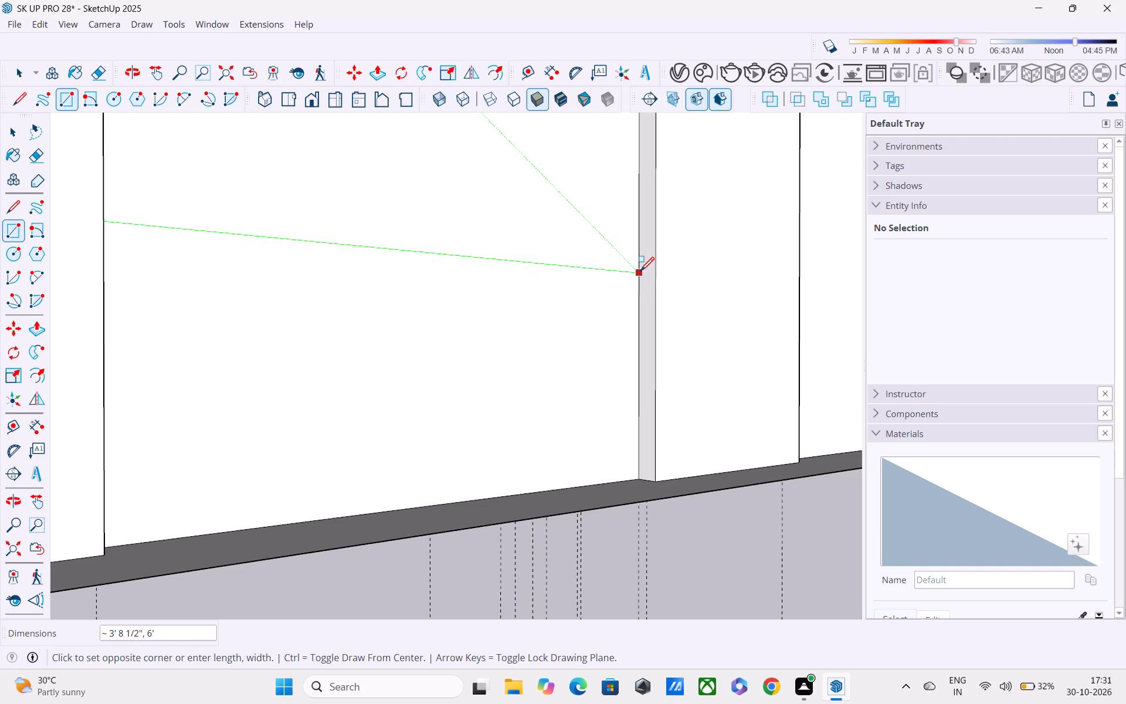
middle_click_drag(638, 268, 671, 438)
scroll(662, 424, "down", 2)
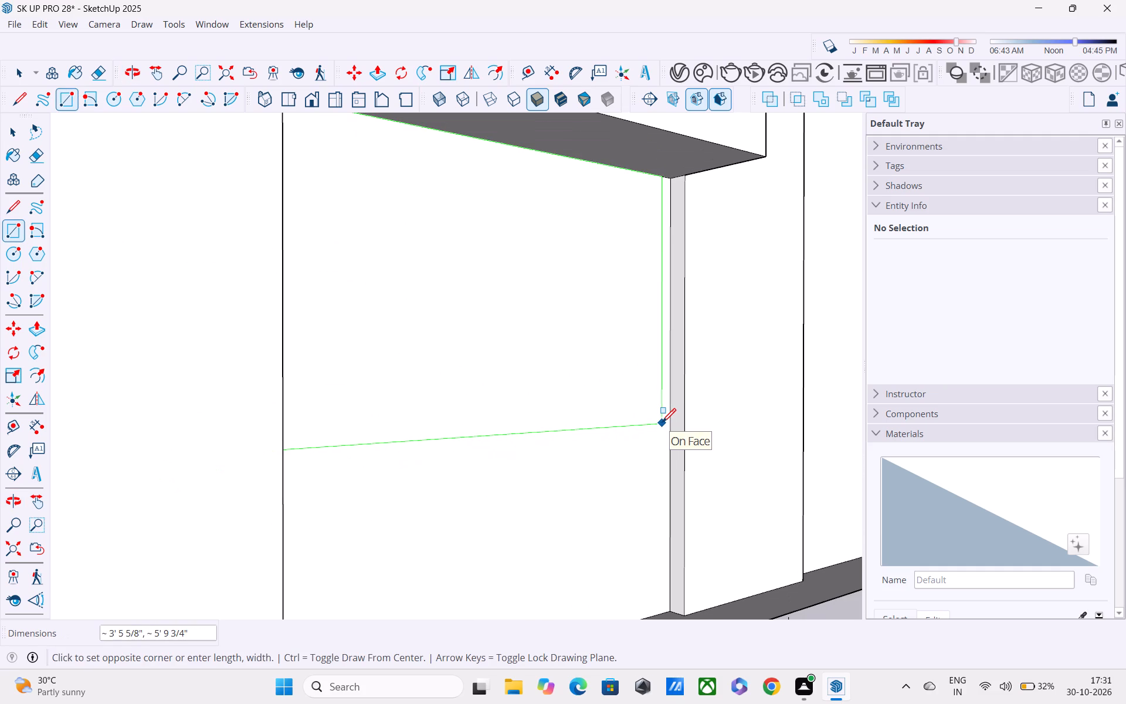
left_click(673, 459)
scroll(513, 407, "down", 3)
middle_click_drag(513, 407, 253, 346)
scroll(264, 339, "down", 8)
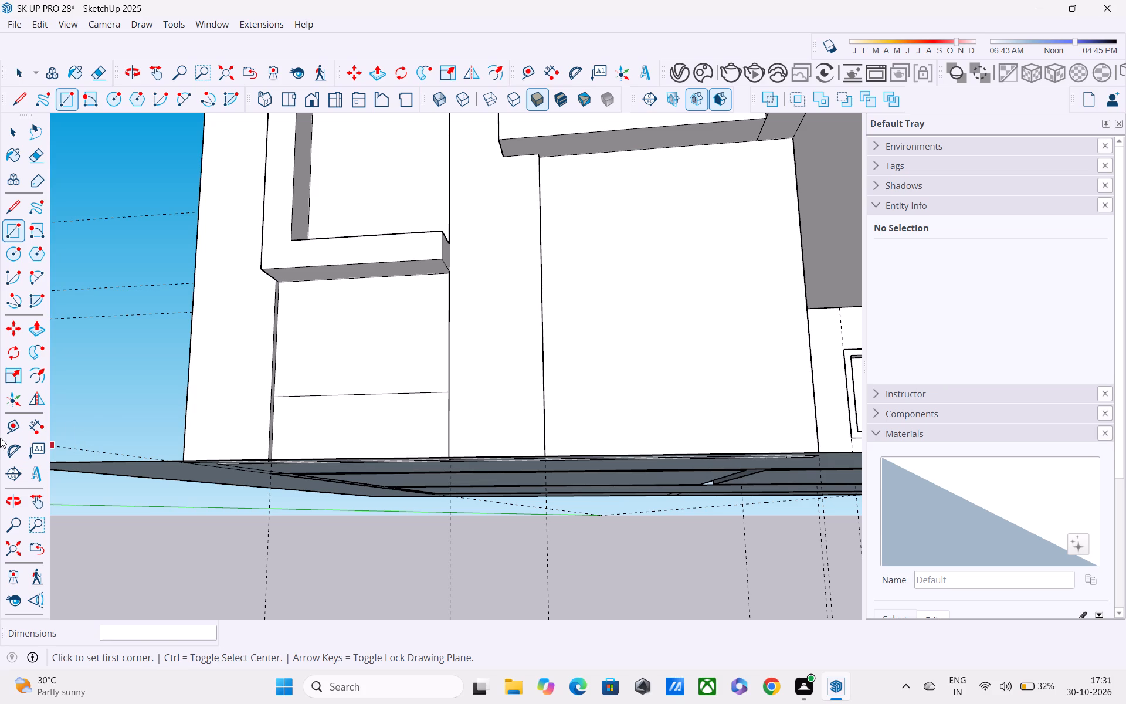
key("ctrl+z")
Draw a rectangle about 4' 8 11/16" by 6' on the recessed ground-floor panel, from the corner beneath the projecting frame to the opposite side edge.
scroll(291, 312, "up", 3)
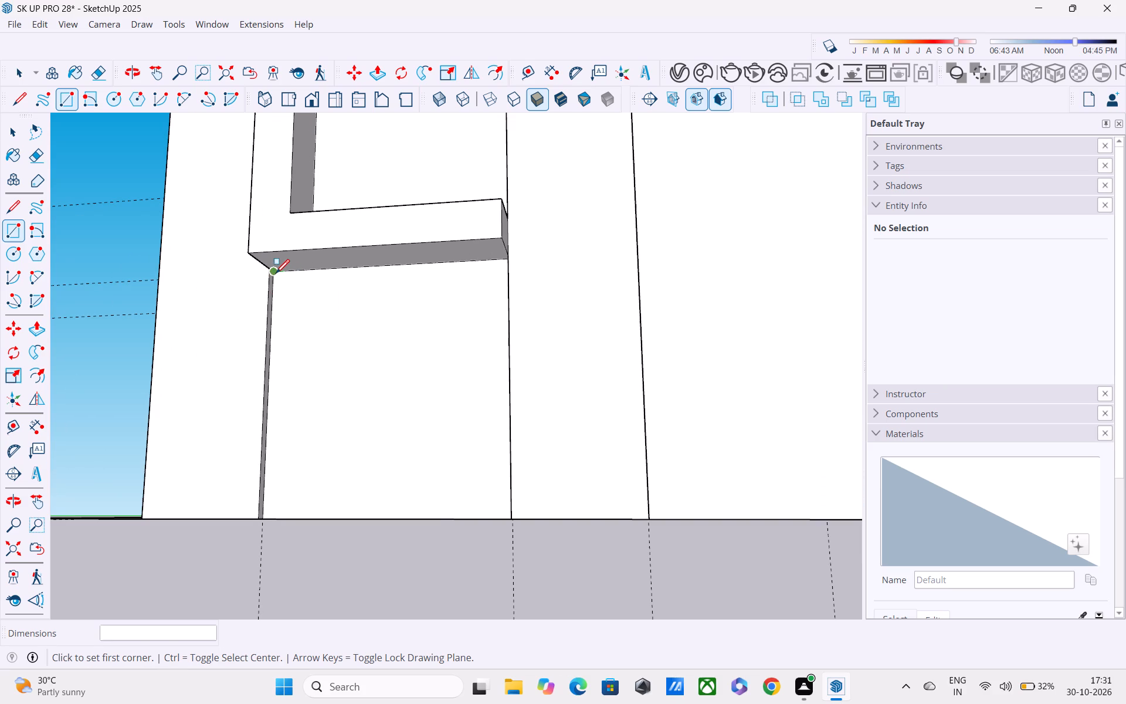
left_click(276, 275)
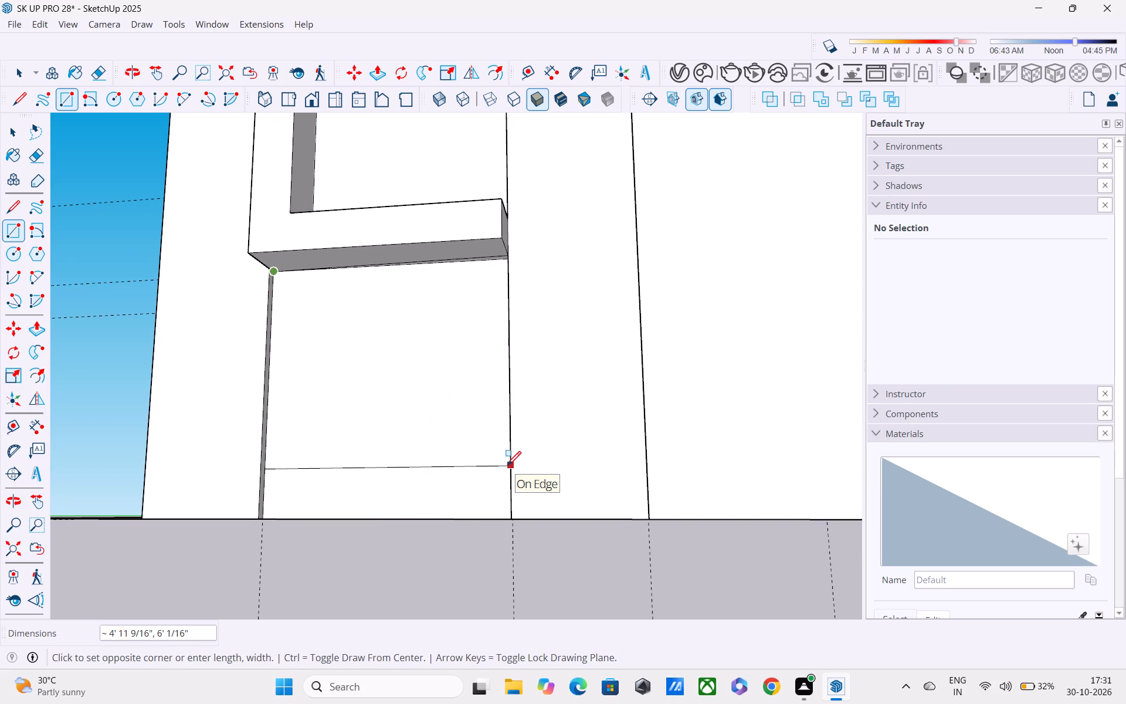
scroll(507, 466, "up", 7)
middle_click_drag(492, 458, 651, 523)
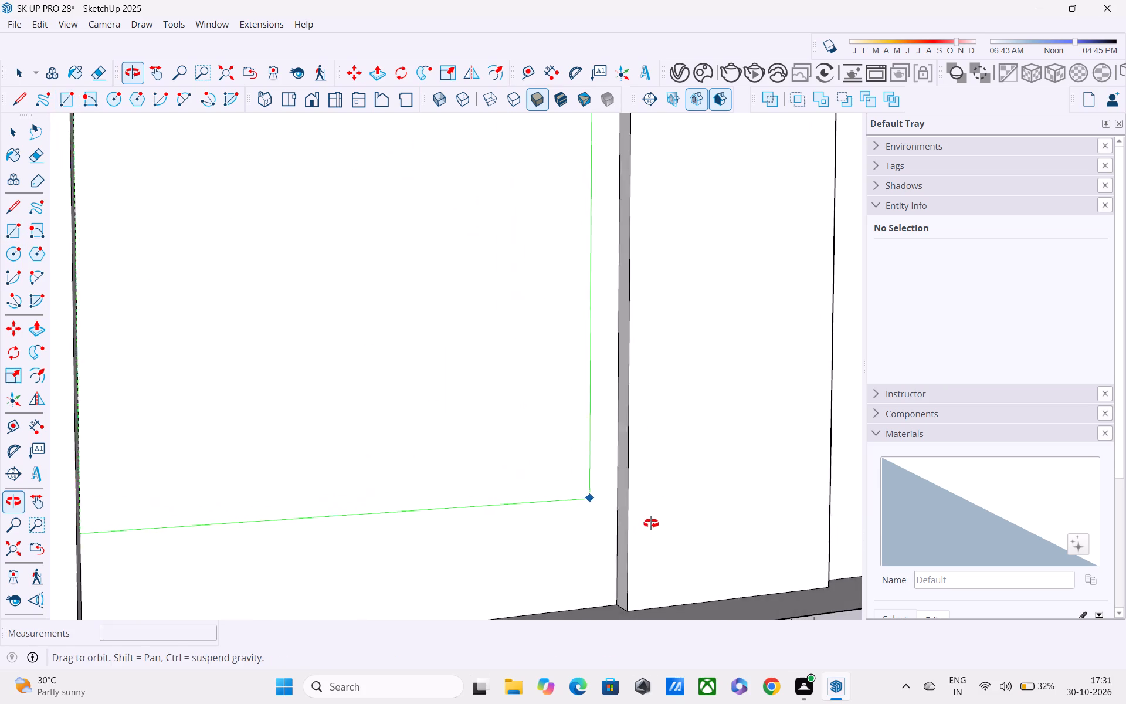
middle_click_drag(651, 523, 651, 520)
scroll(615, 486, "up", 1)
left_click(619, 486)
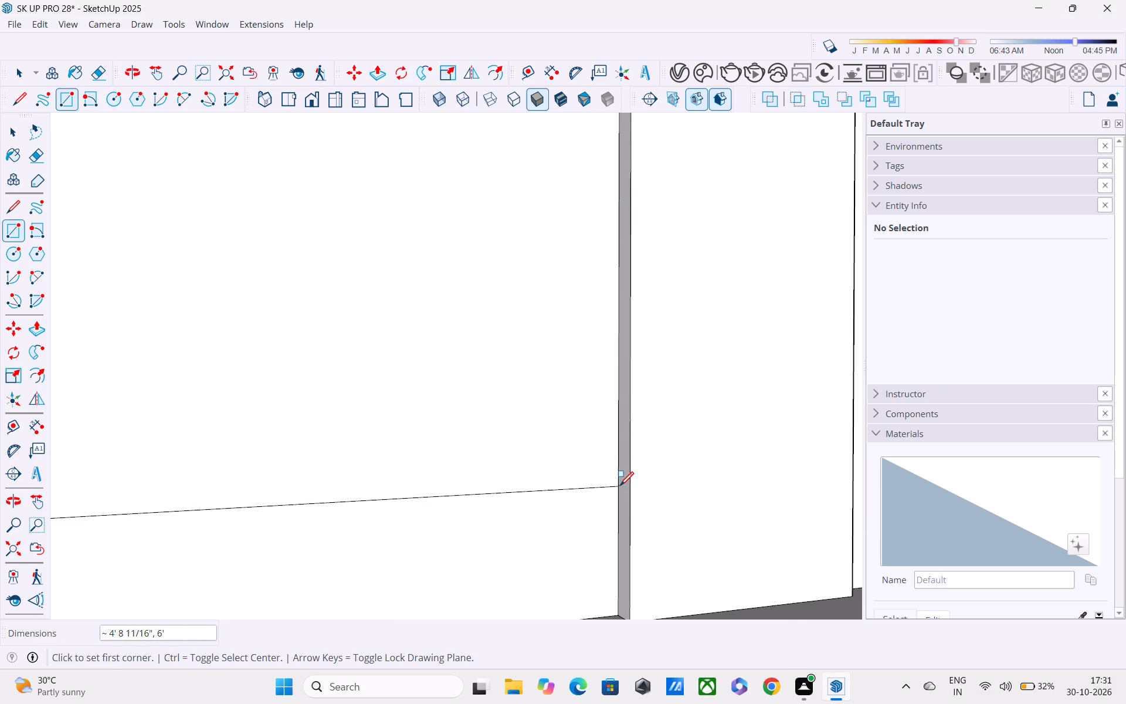
scroll(614, 473, "down", 11)
middle_click_drag(613, 473, 582, 435)
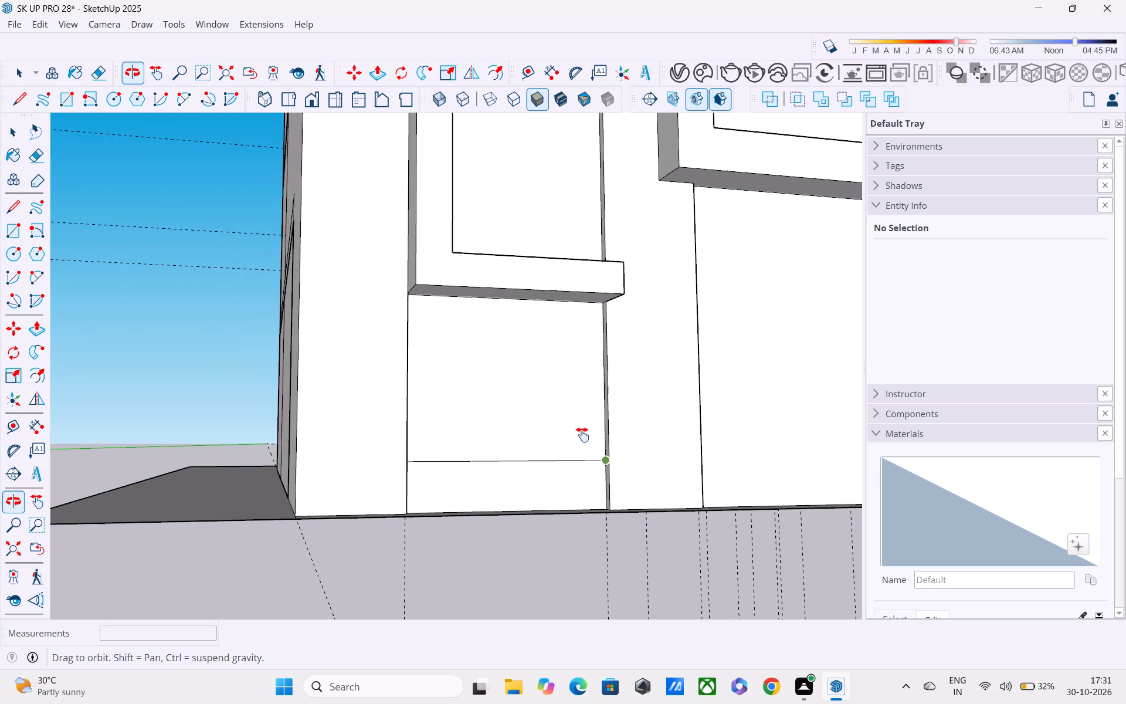
middle_click_drag(582, 435, 568, 412)
scroll(555, 398, "down", 5)
middle_click_drag(554, 401, 547, 353)
scroll(545, 353, "down", 1)
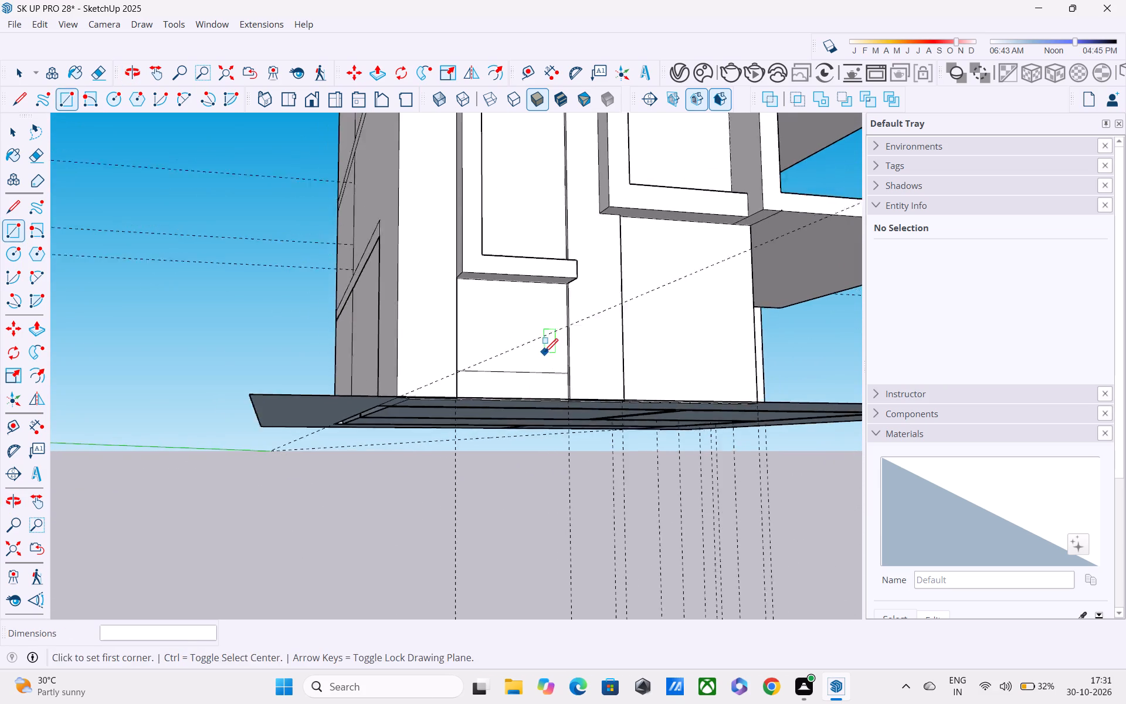
scroll(544, 354, "down", 1)
middle_click_drag(544, 354, 433, 408)
key("space")
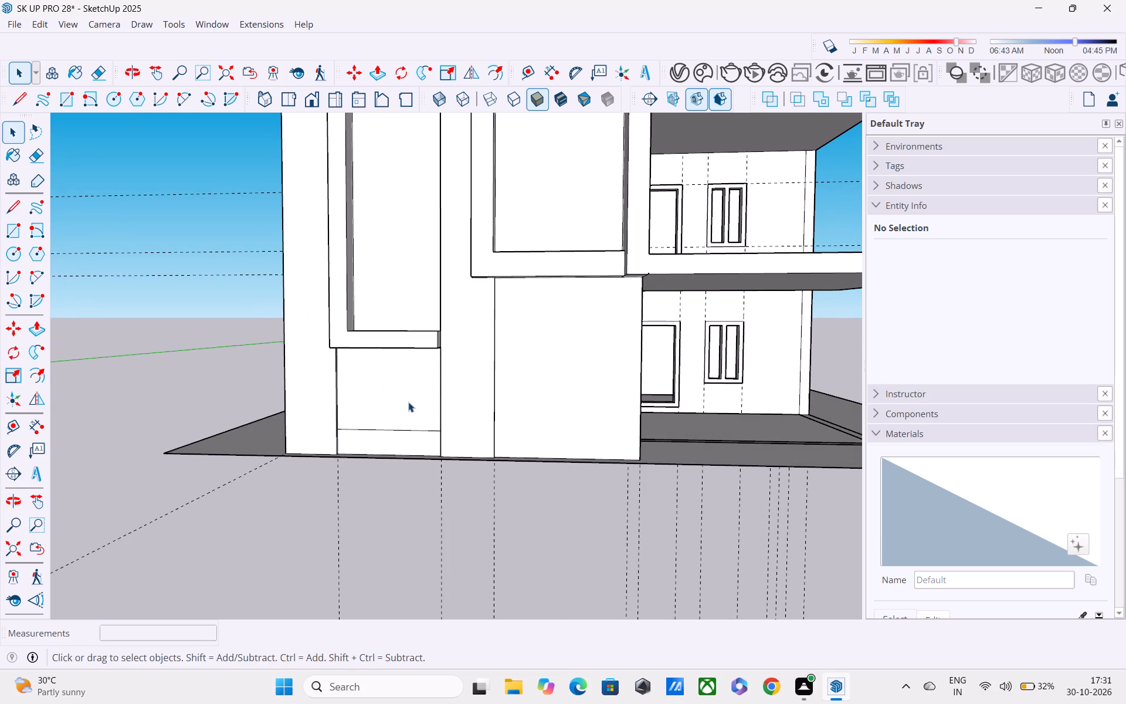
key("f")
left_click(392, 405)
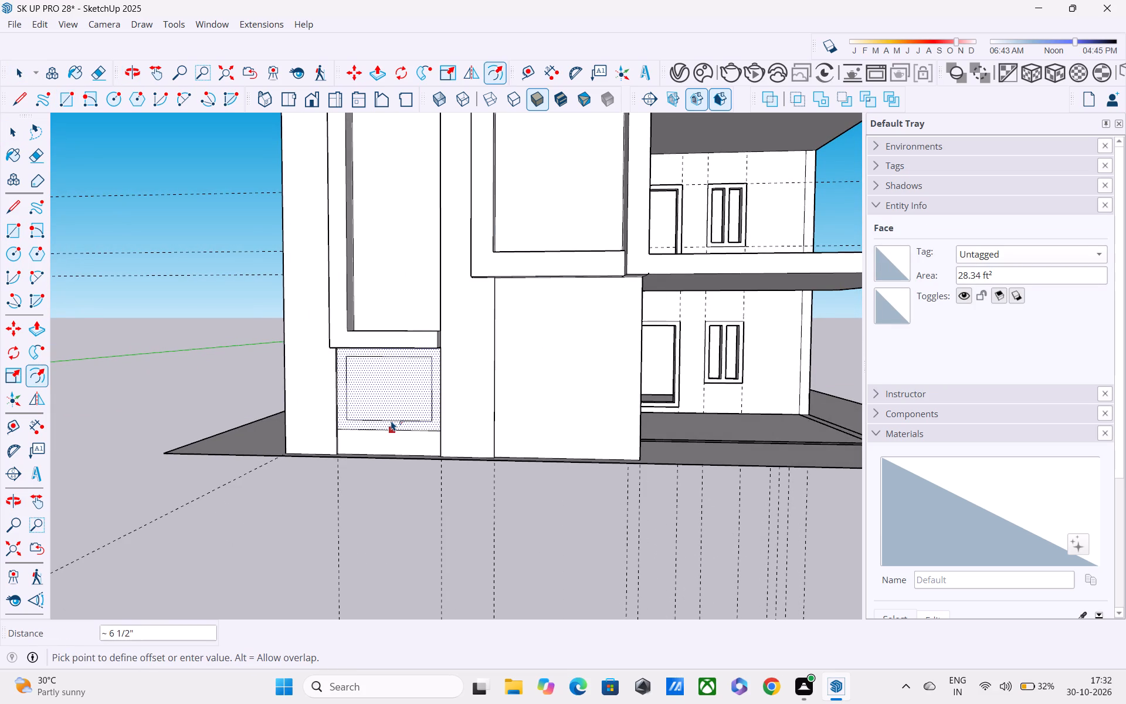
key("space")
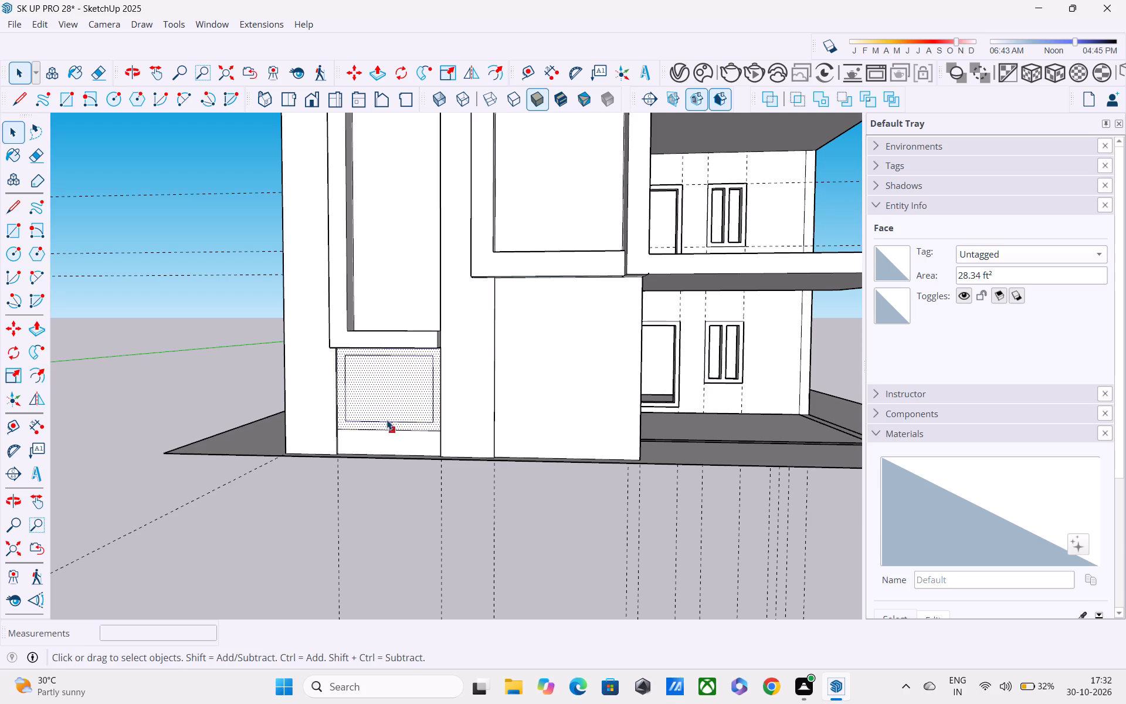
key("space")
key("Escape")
Push the rectangular face beneath the projecting frame about 11 7/16" into the wall.
key("p")
left_click(369, 412)
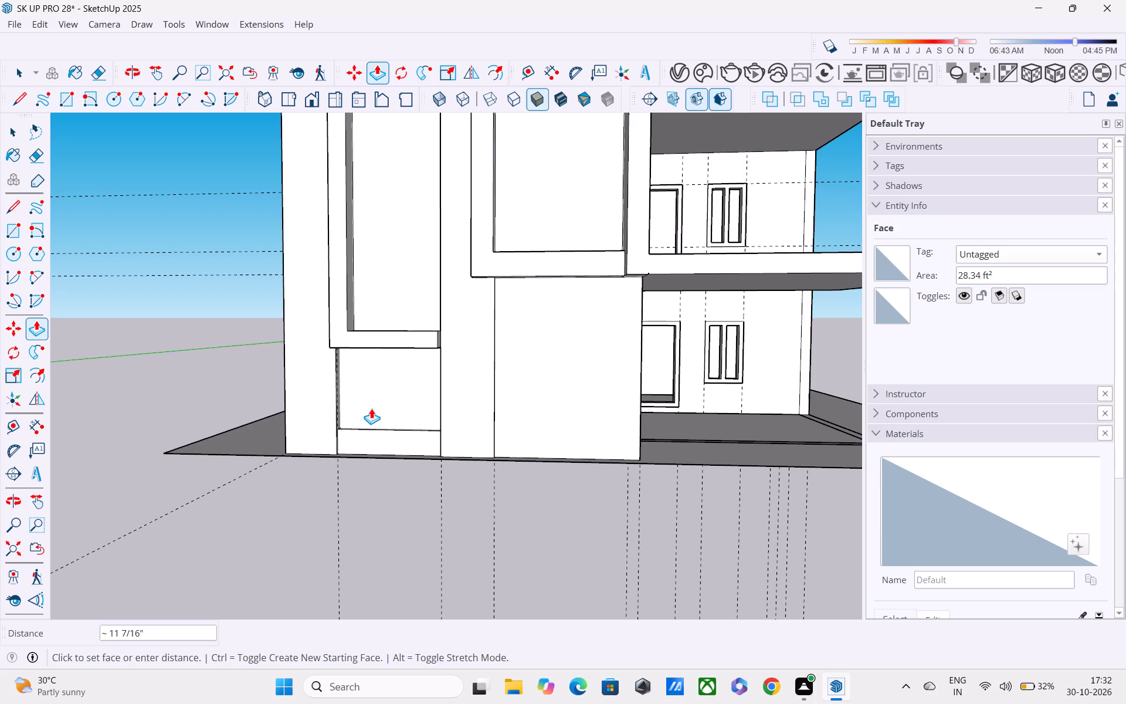
left_click(371, 408)
Push the low band face beneath the new ground-floor recess about 1 1/4" into the wall.
middle_click_drag(371, 408, 357, 369)
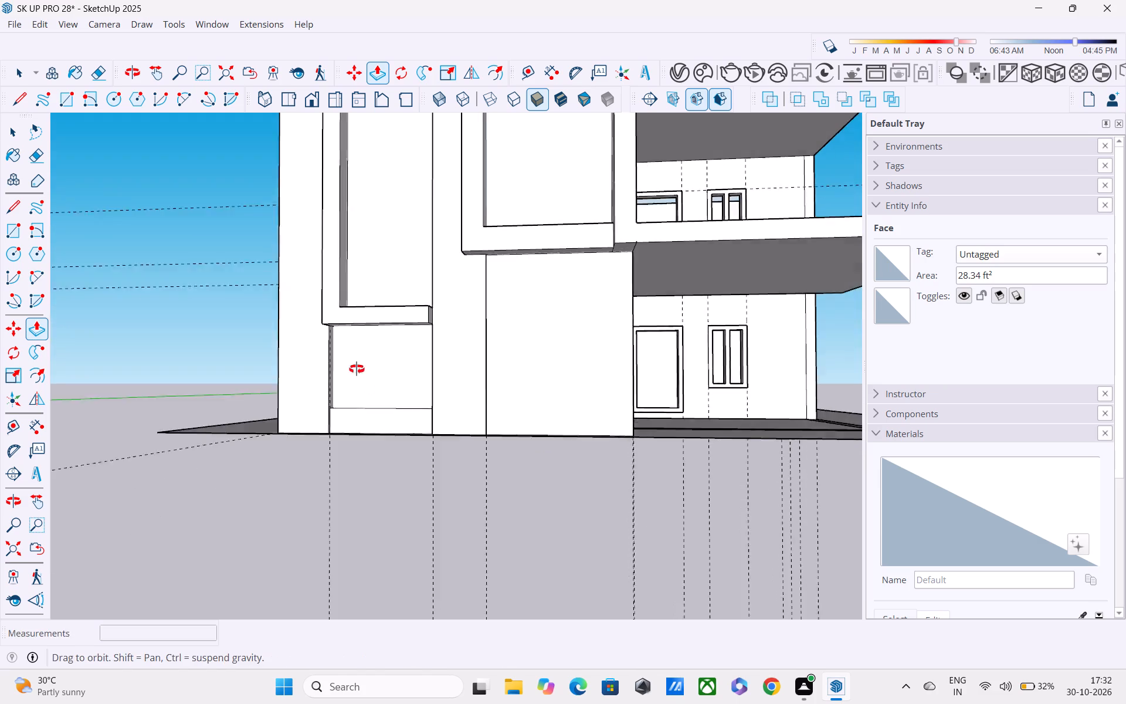
middle_click_drag(357, 369, 348, 353)
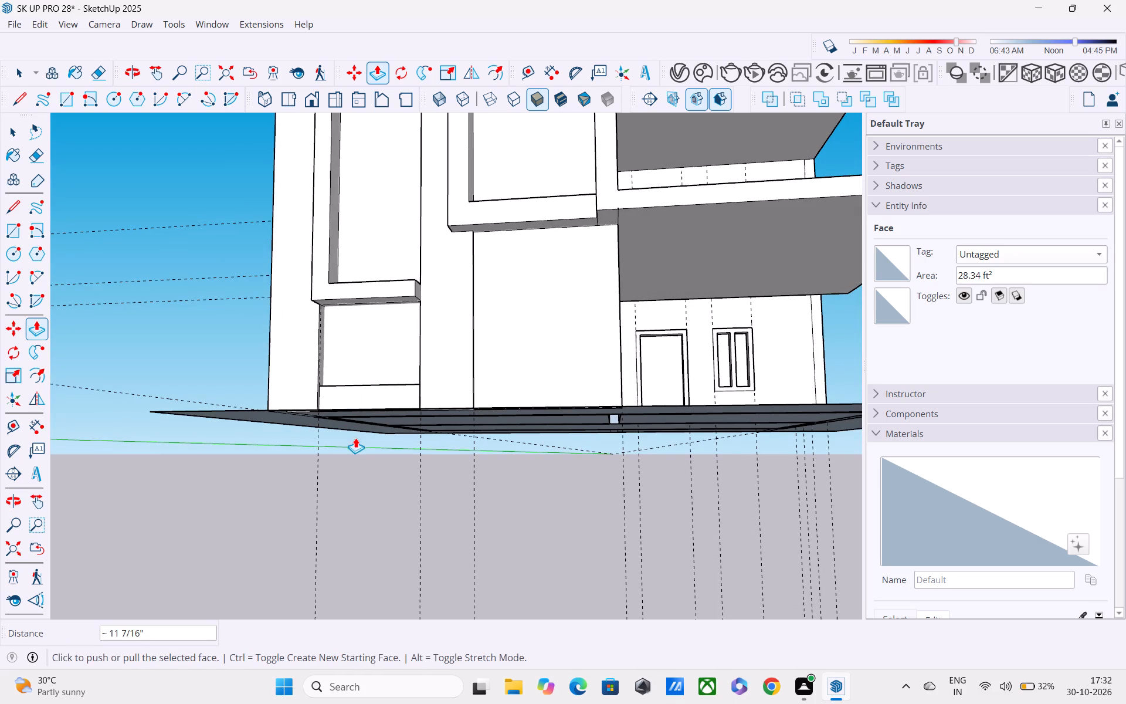
scroll(401, 512, "up", 2)
scroll(342, 364, "up", 1)
middle_click_drag(342, 365, 301, 511)
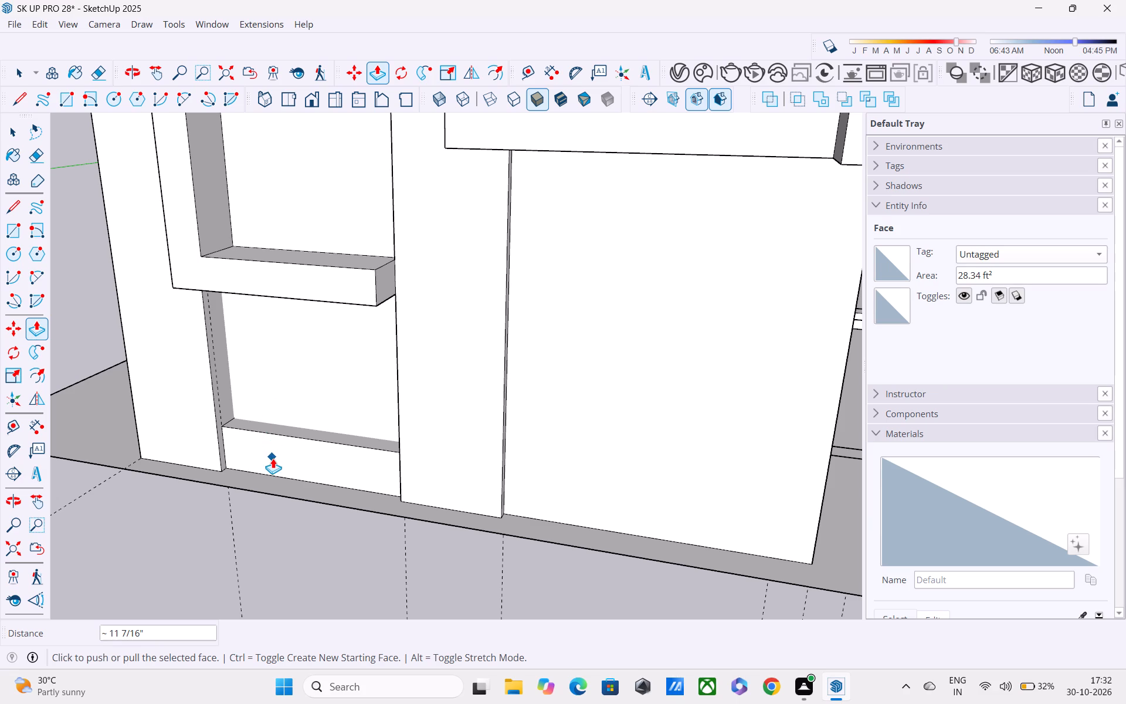
key("space")
key("space")
left_click(273, 458)
key("p")
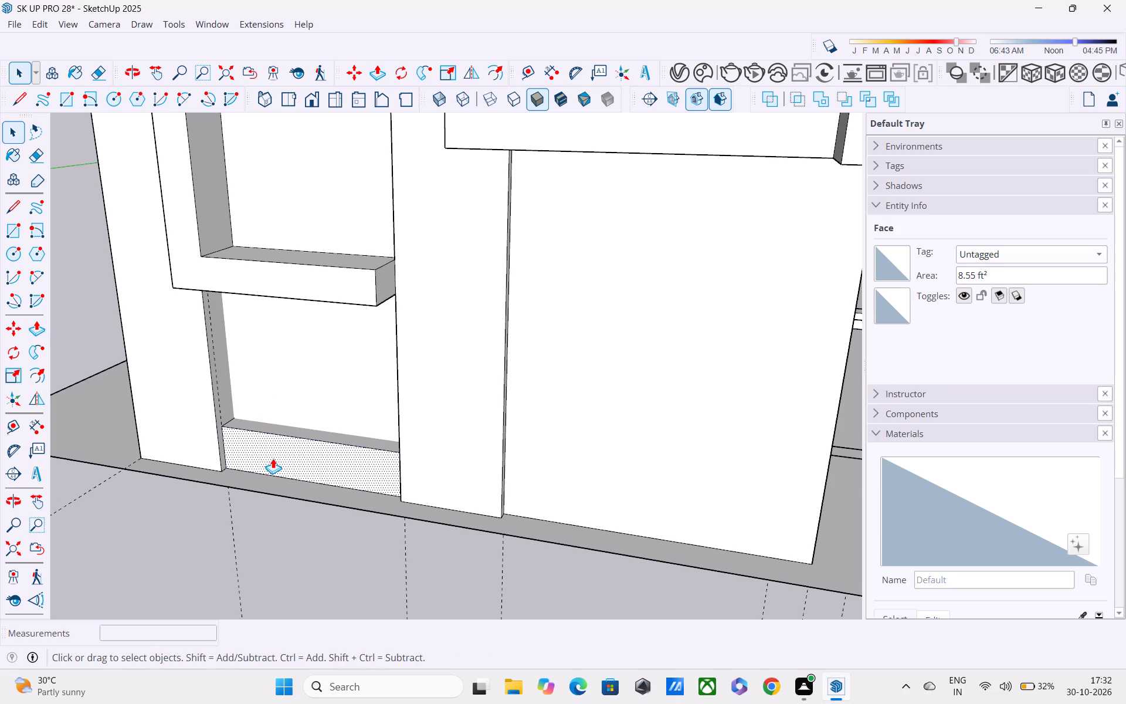
left_click(273, 458)
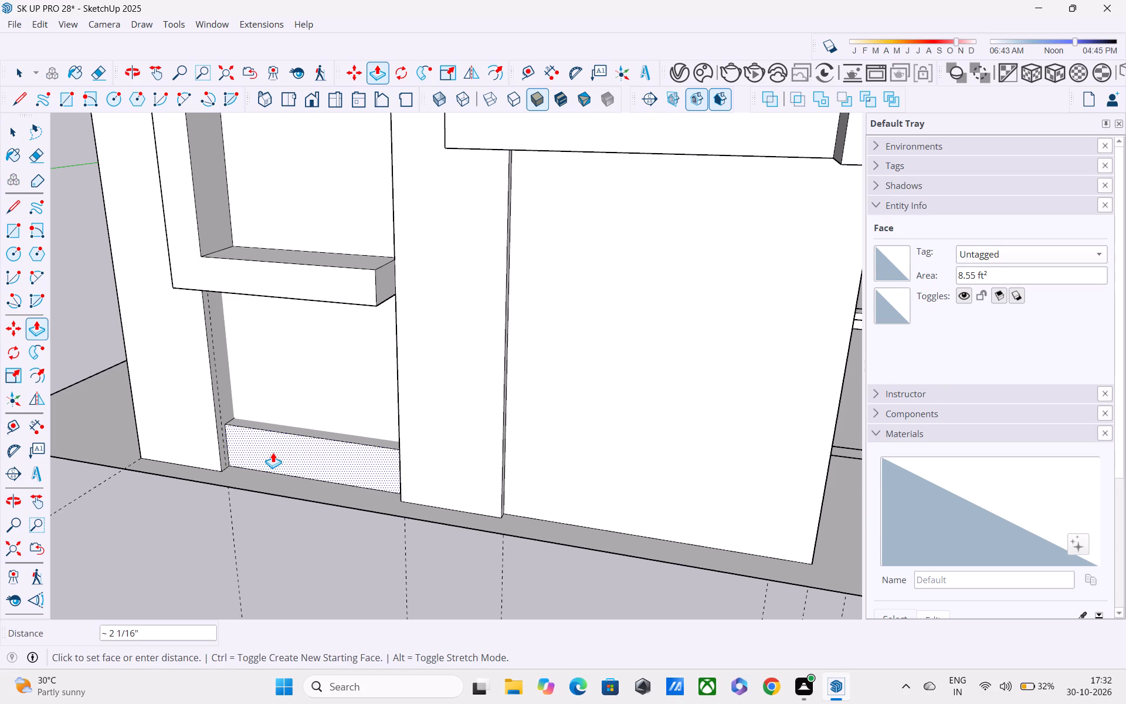
left_click(273, 454)
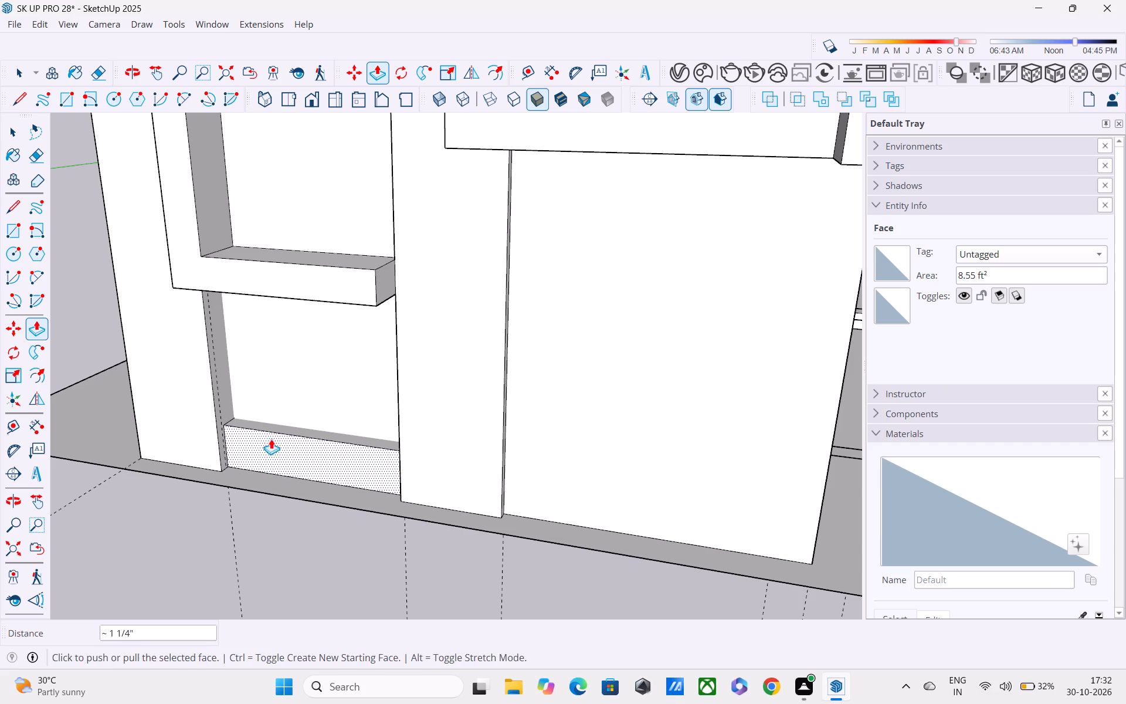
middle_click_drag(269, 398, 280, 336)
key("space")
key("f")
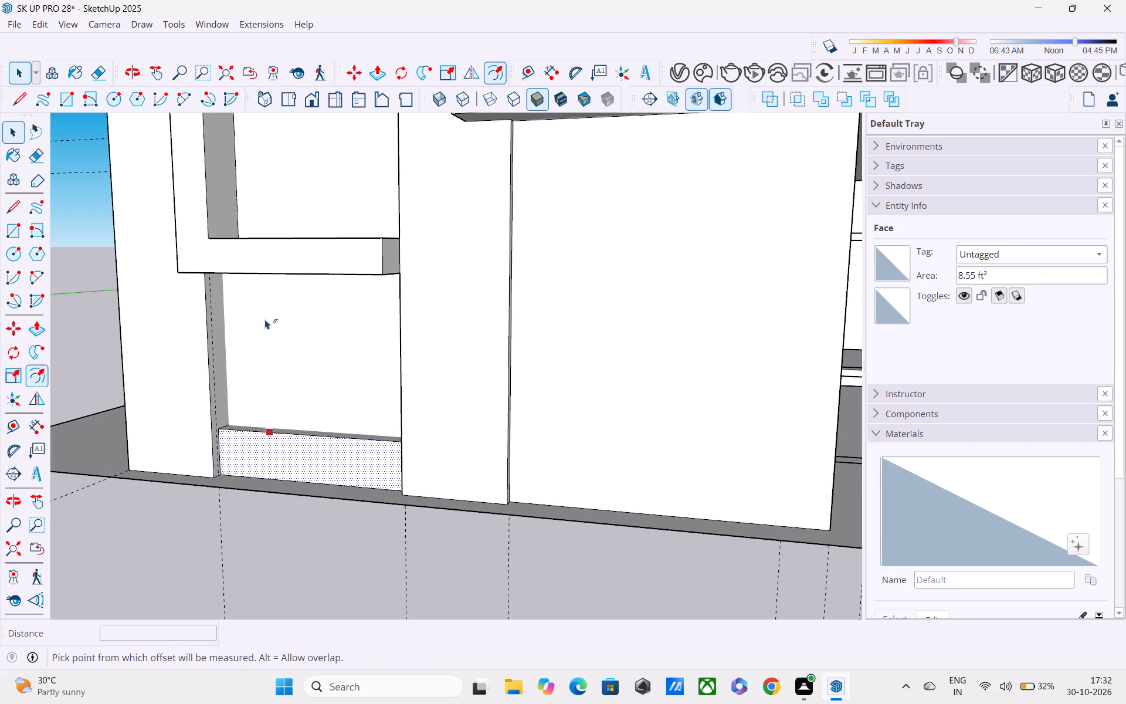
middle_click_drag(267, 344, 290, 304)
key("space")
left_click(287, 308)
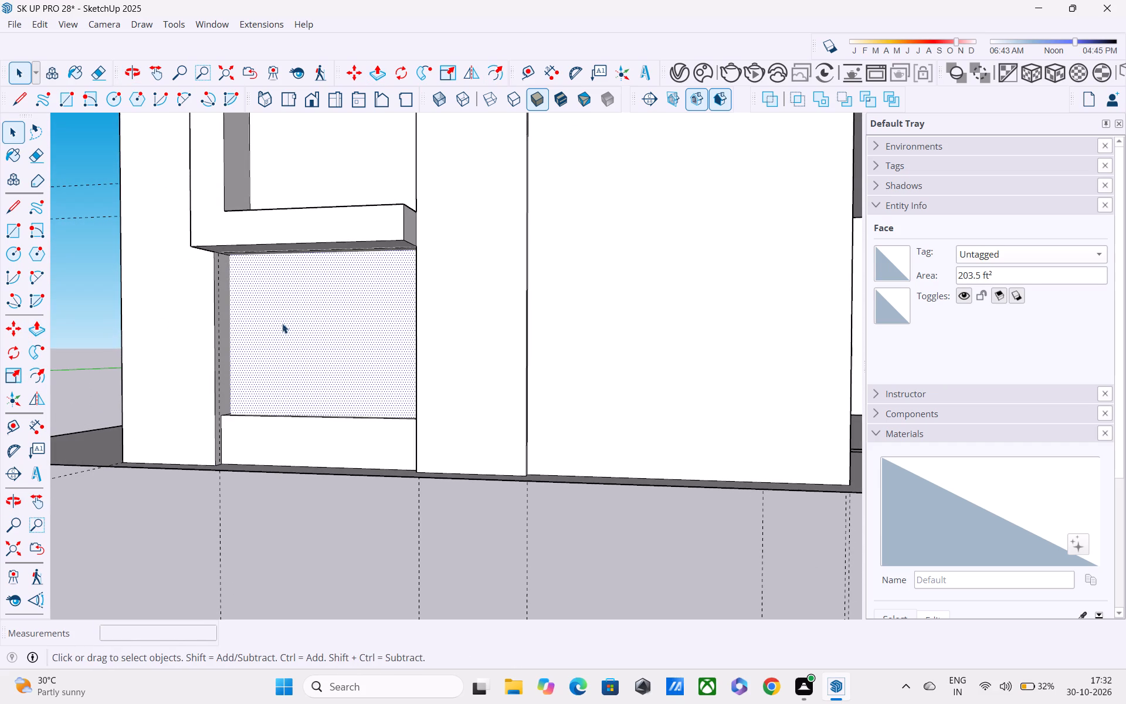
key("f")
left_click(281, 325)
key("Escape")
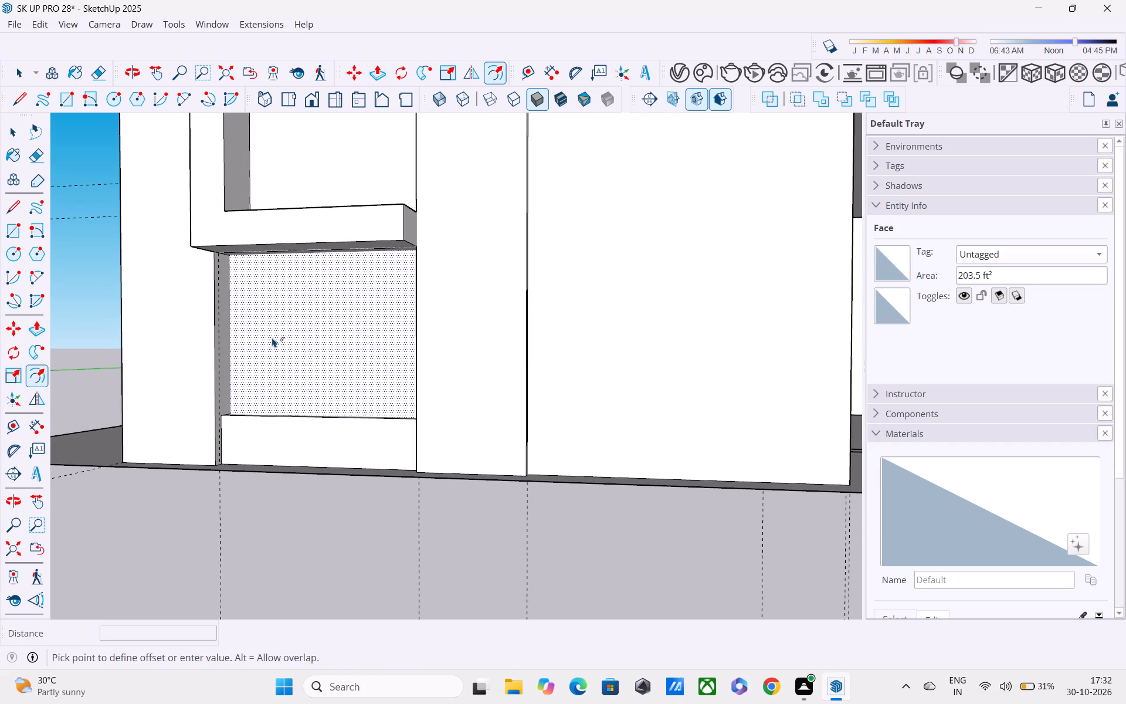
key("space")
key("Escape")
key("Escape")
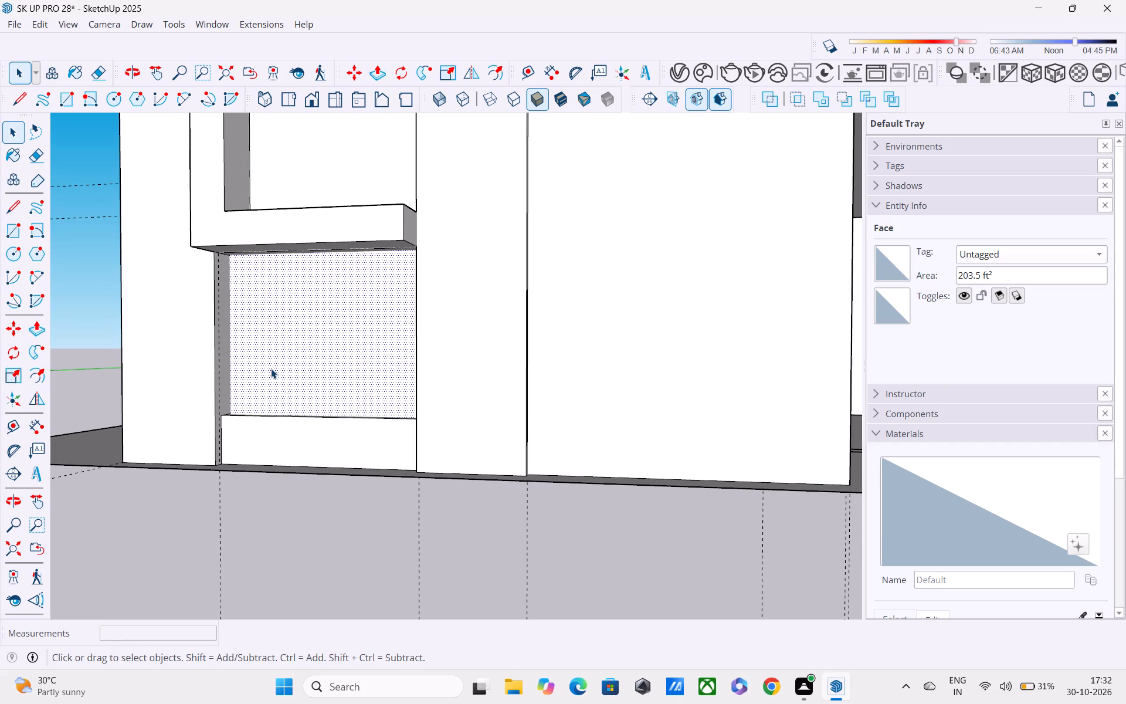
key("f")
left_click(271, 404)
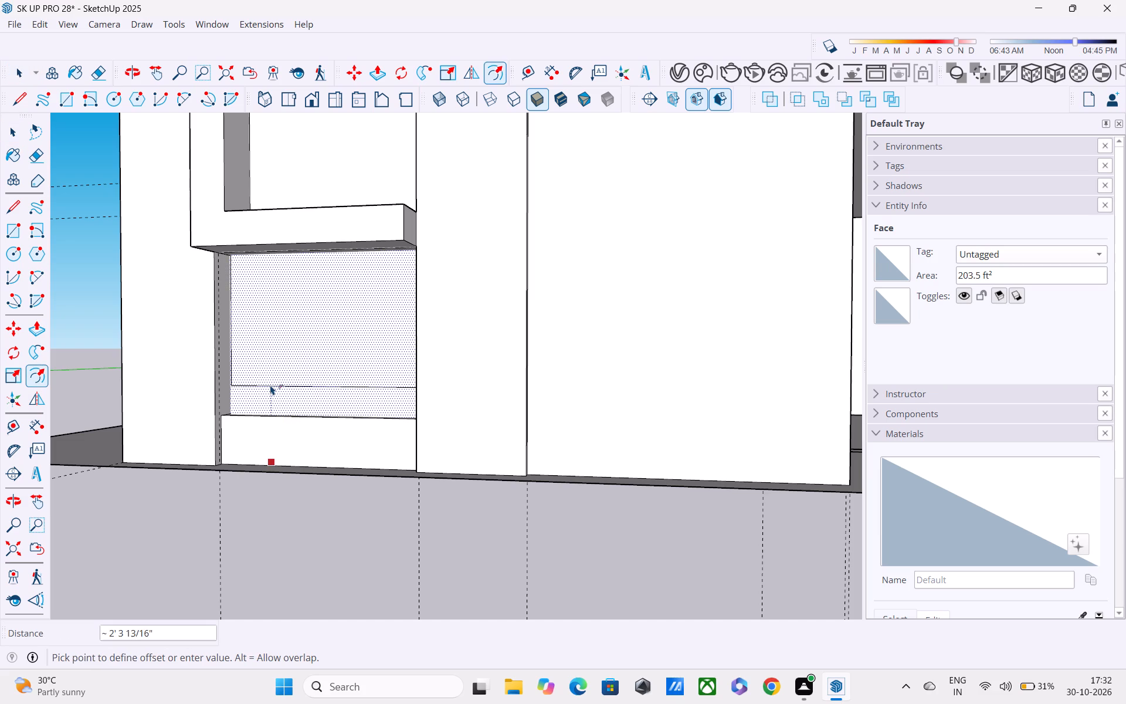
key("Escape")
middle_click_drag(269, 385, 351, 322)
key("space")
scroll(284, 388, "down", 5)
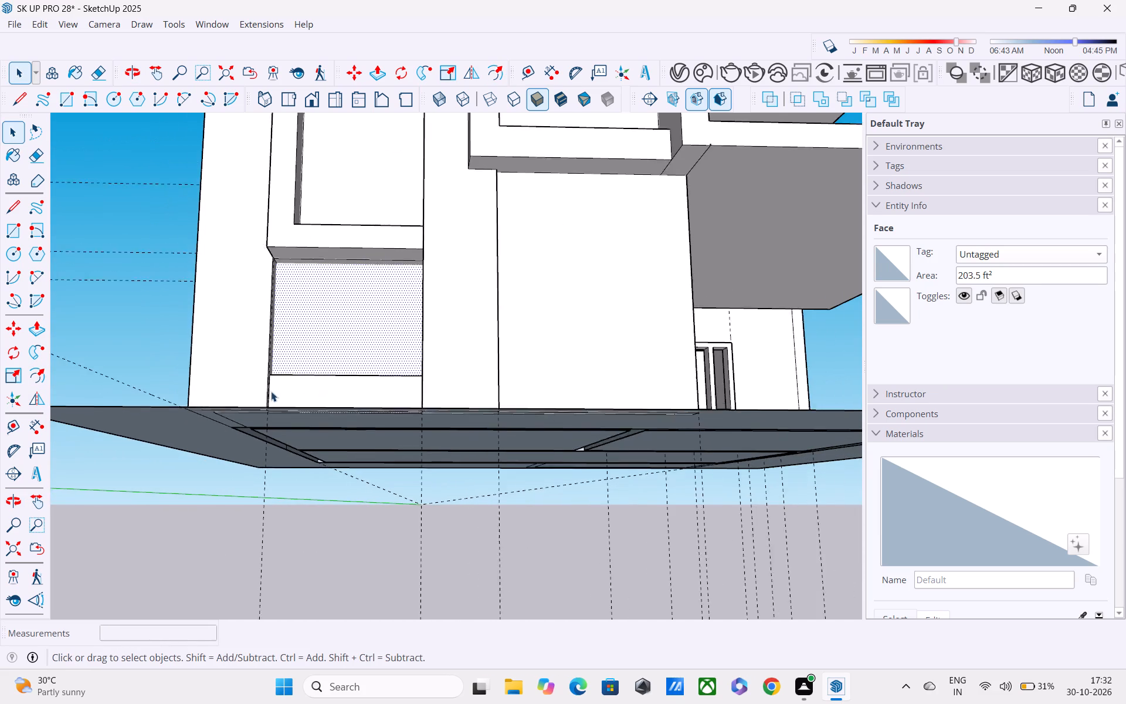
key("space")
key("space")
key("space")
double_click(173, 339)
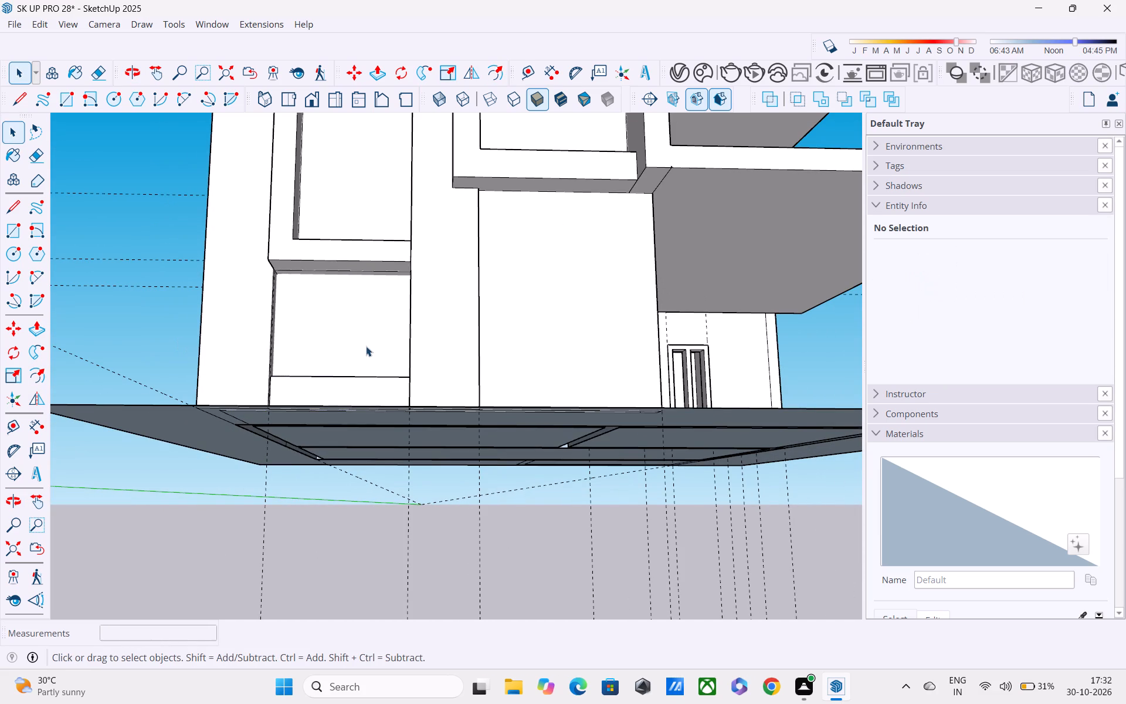
Select the back face of the ground-floor recess beneath the projecting frame.
left_click(366, 346)
middle_click_drag(367, 347, 387, 451)
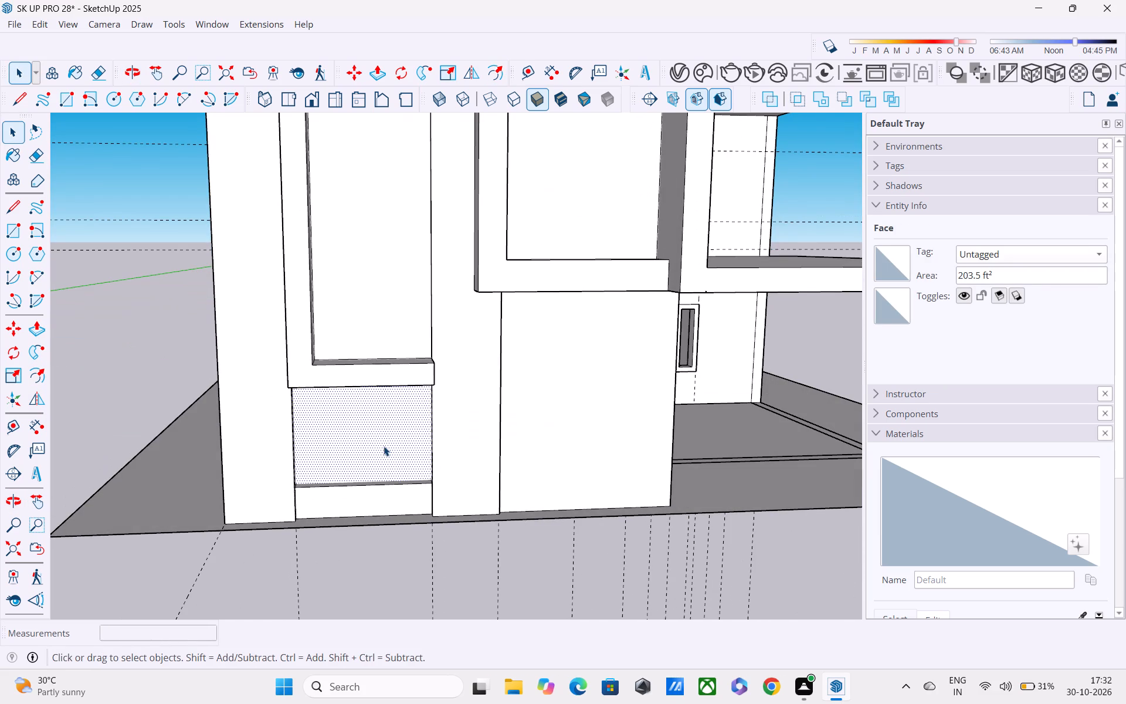
Undo the last push of the low band face beneath the ground-floor recess.
key("f")
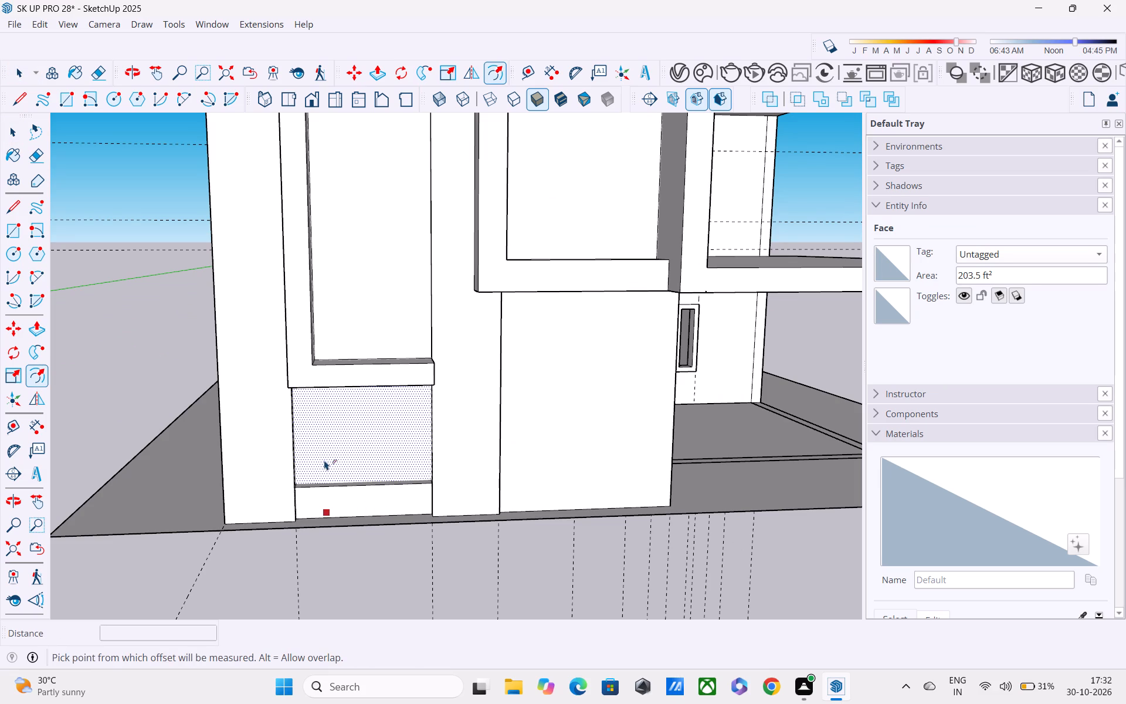
key("ctrl+z")
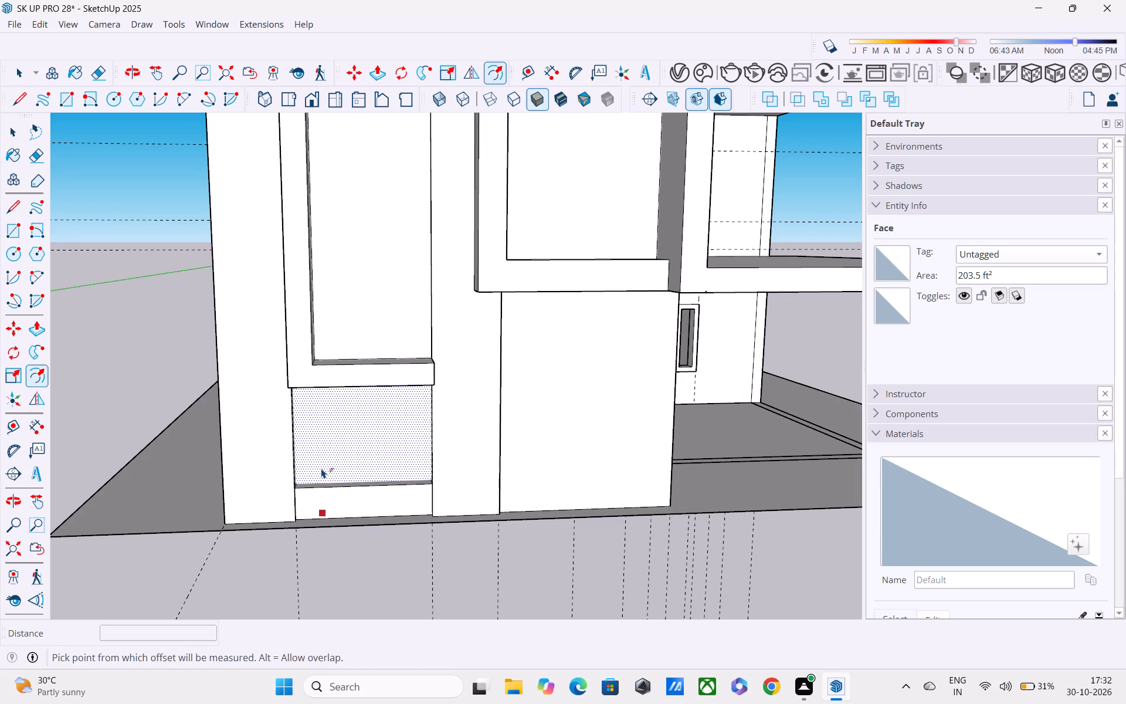
key("ctrl+z")
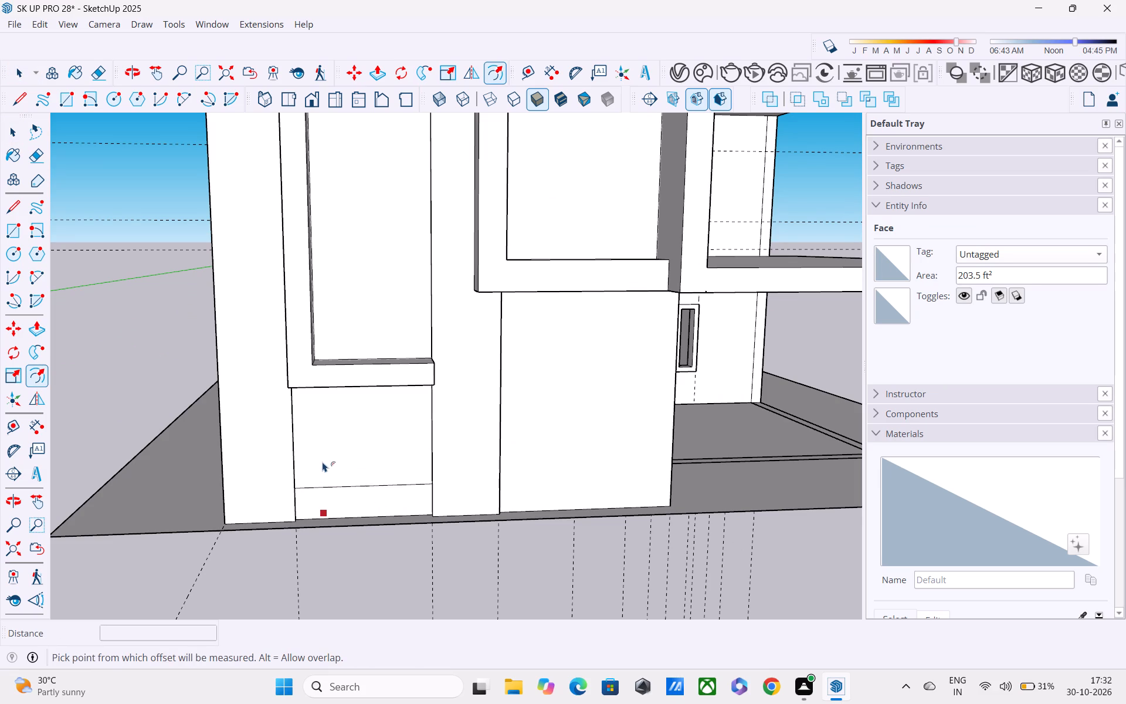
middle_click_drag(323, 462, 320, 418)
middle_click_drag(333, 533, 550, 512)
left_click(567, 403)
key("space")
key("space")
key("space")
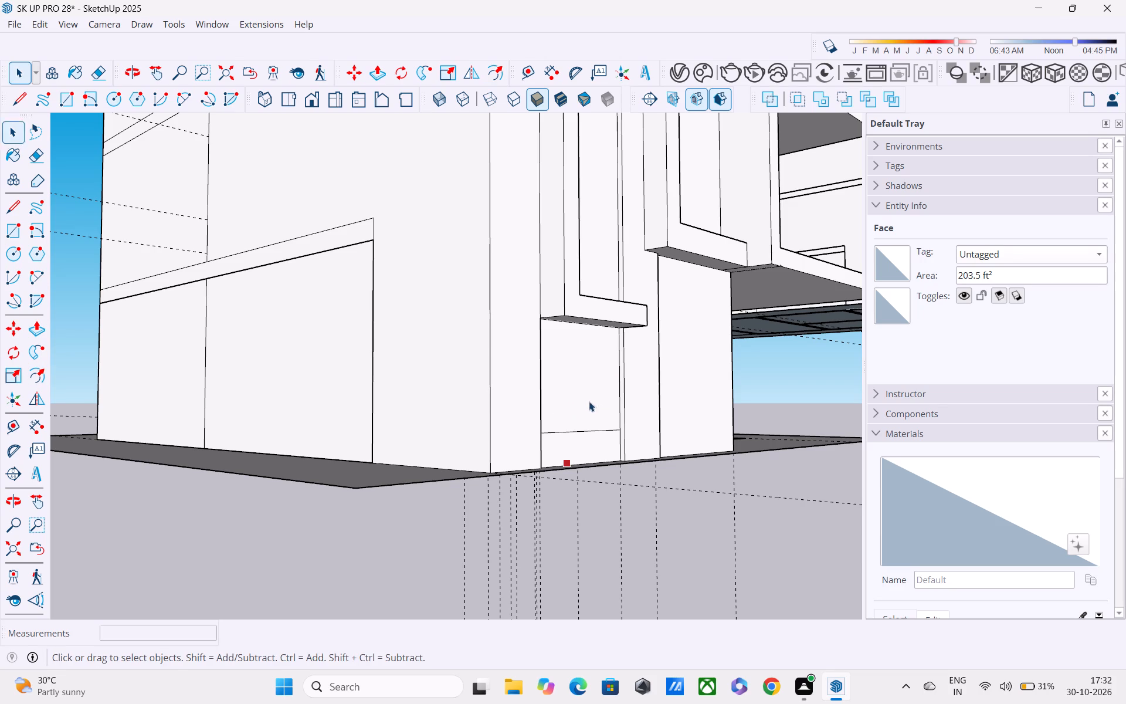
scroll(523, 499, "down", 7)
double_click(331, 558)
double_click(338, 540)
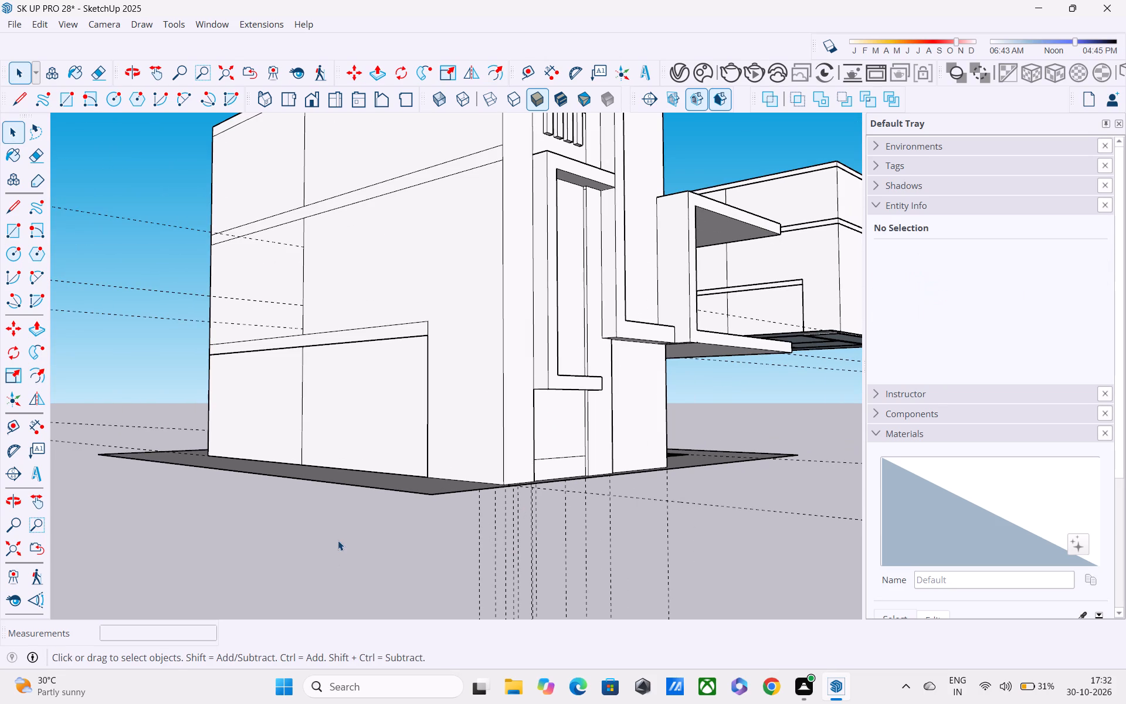
Offset the outline of the recessed face above the low band, beneath the projecting frame, inward by 4".
middle_click_drag(351, 538, 189, 518)
scroll(434, 417, "up", 4)
left_click(416, 415)
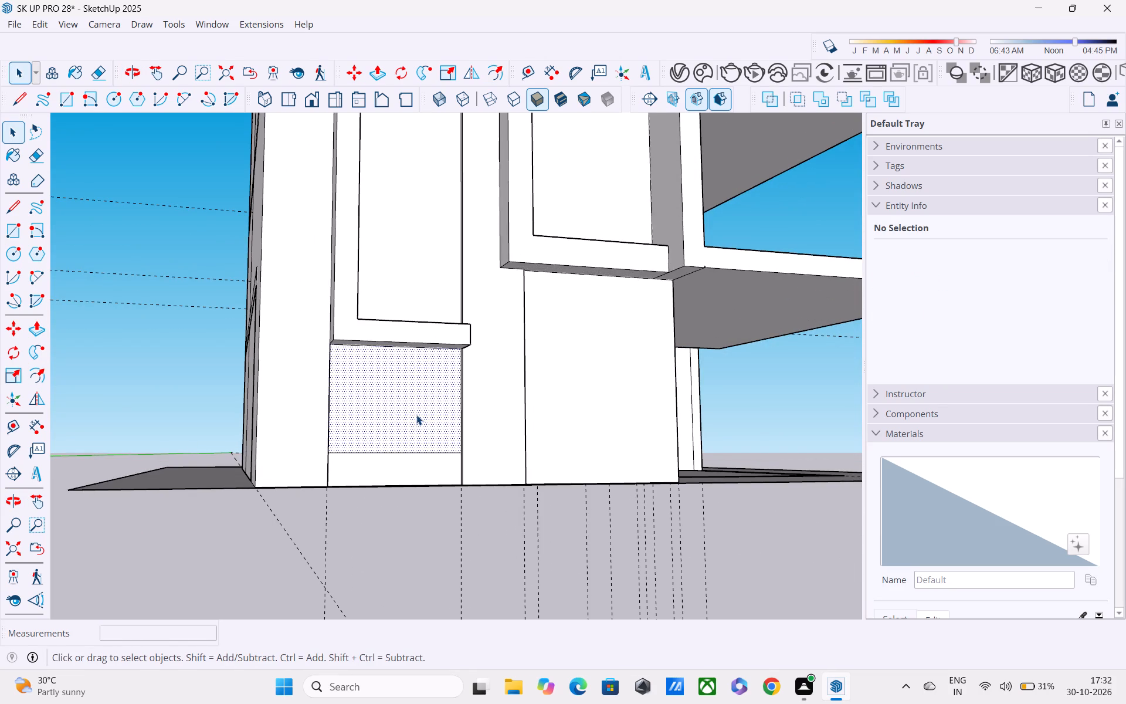
middle_click_drag(416, 415, 361, 553)
scroll(356, 565, "up", 9)
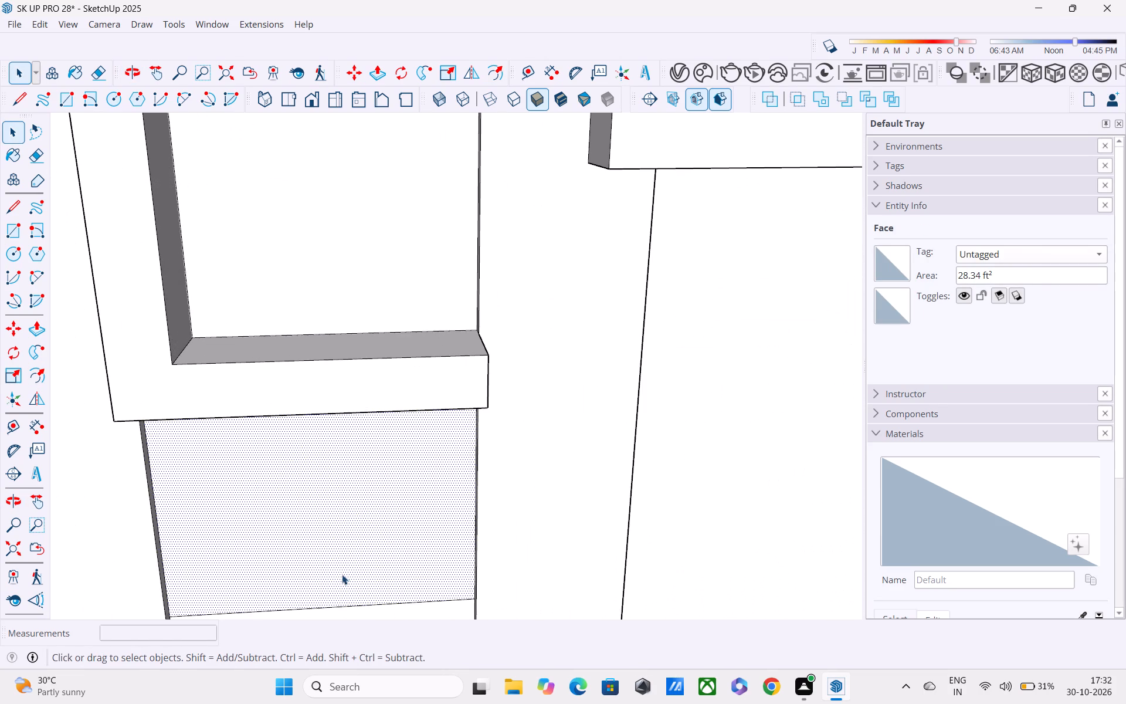
middle_click_drag(342, 574, 341, 465)
scroll(341, 464, "up", 2)
scroll(340, 471, "down", 5)
middle_click_drag(337, 502, 204, 465)
scroll(337, 502, "up", 1)
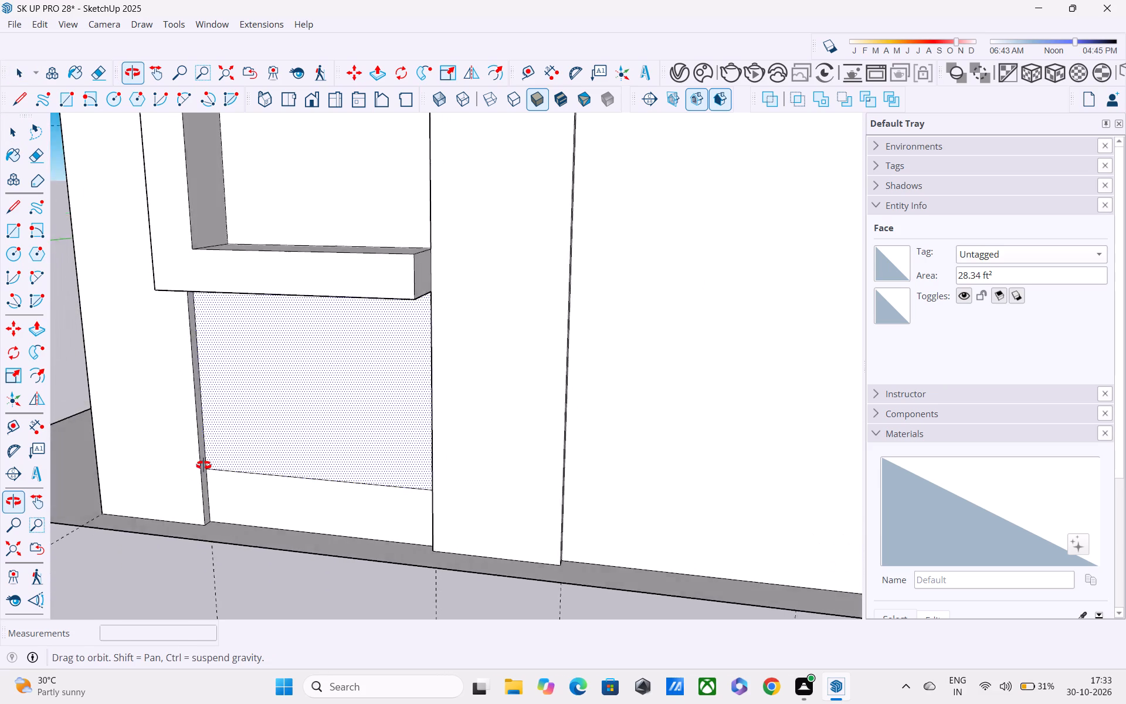
middle_click_drag(204, 465, 168, 441)
key("f")
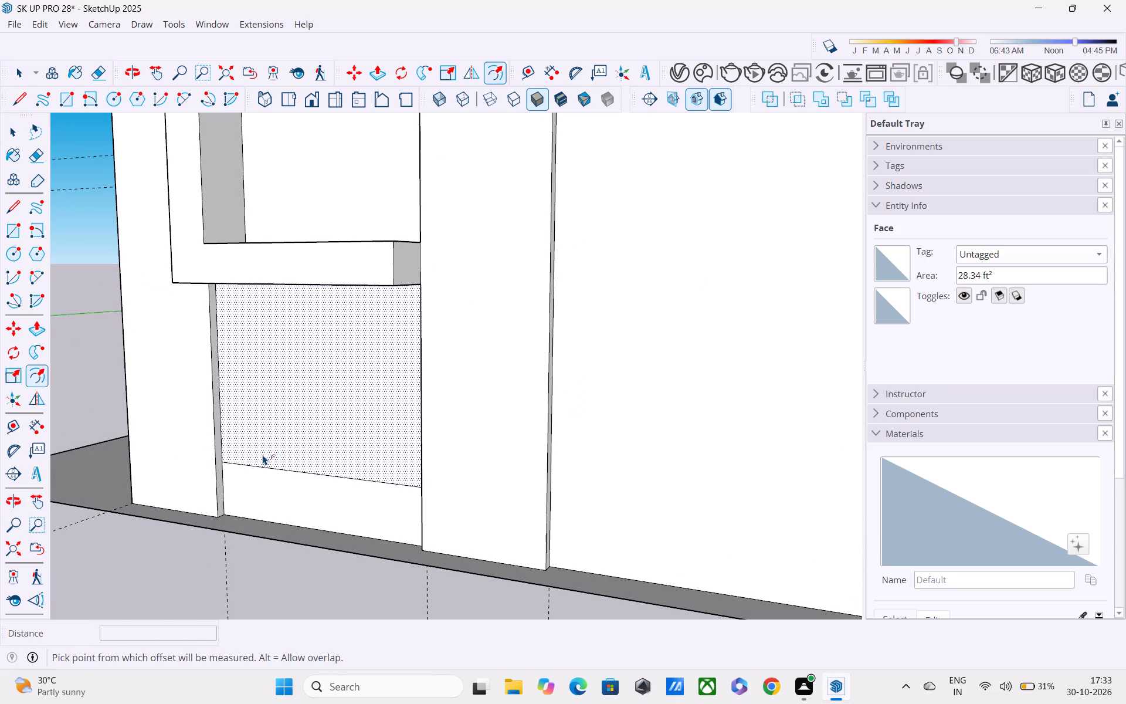
left_click(263, 453)
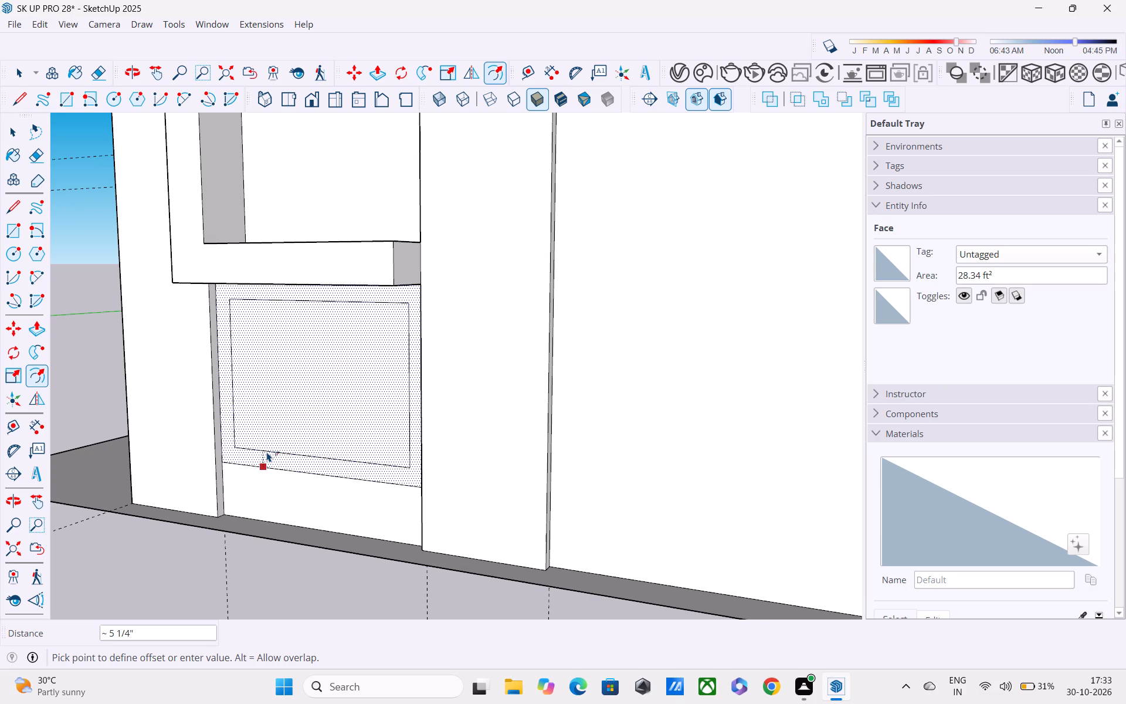
type("3\"")
key("Return")
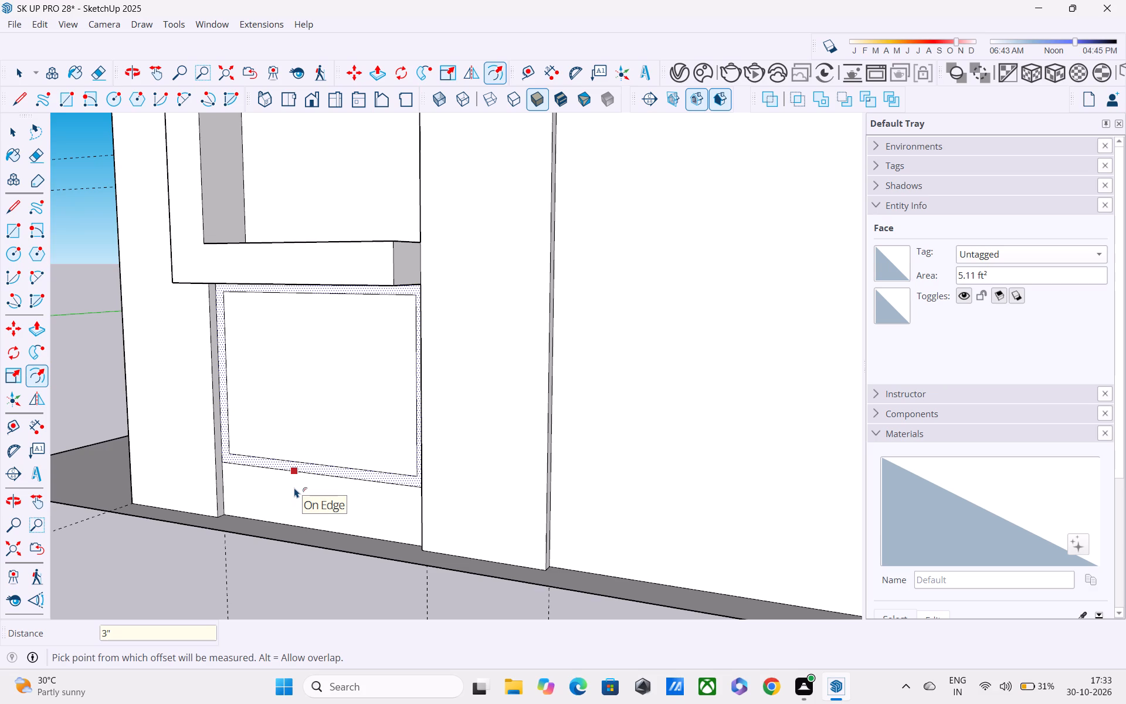
type("4\"")
key("Return")
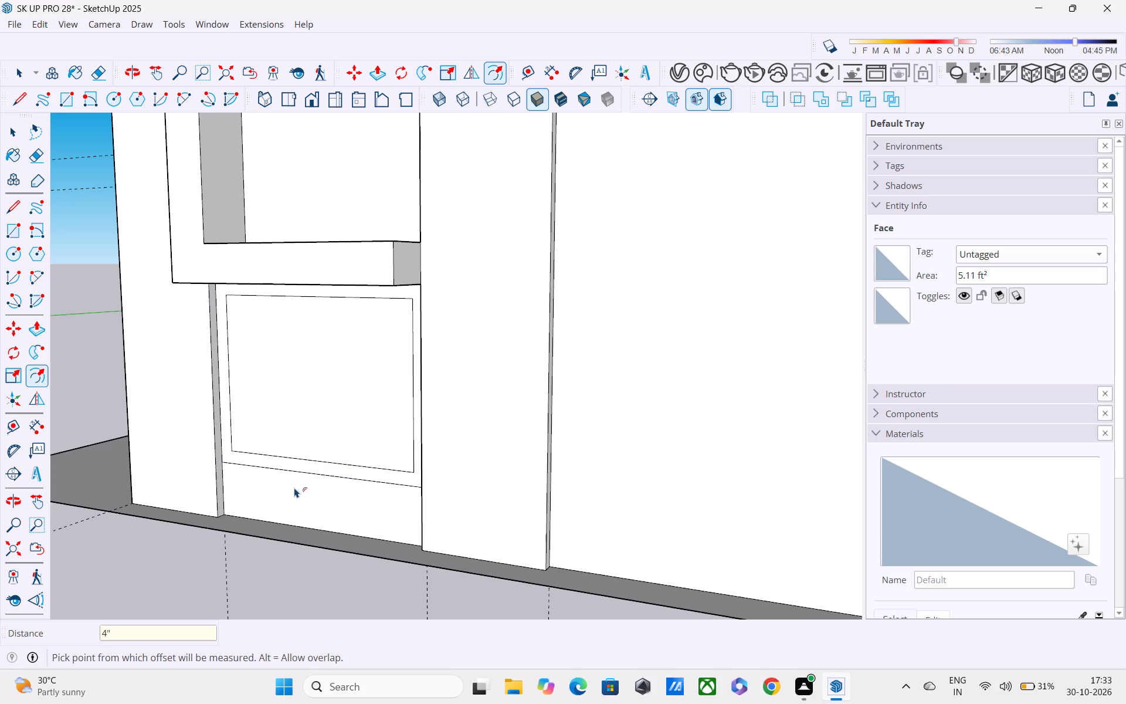
Draw a vertical line about 4' 11/16" long from the midpoint of the inner rectangle's bottom edge to its top edge.
key("l")
left_click(318, 464)
middle_click_drag(317, 333, 327, 291)
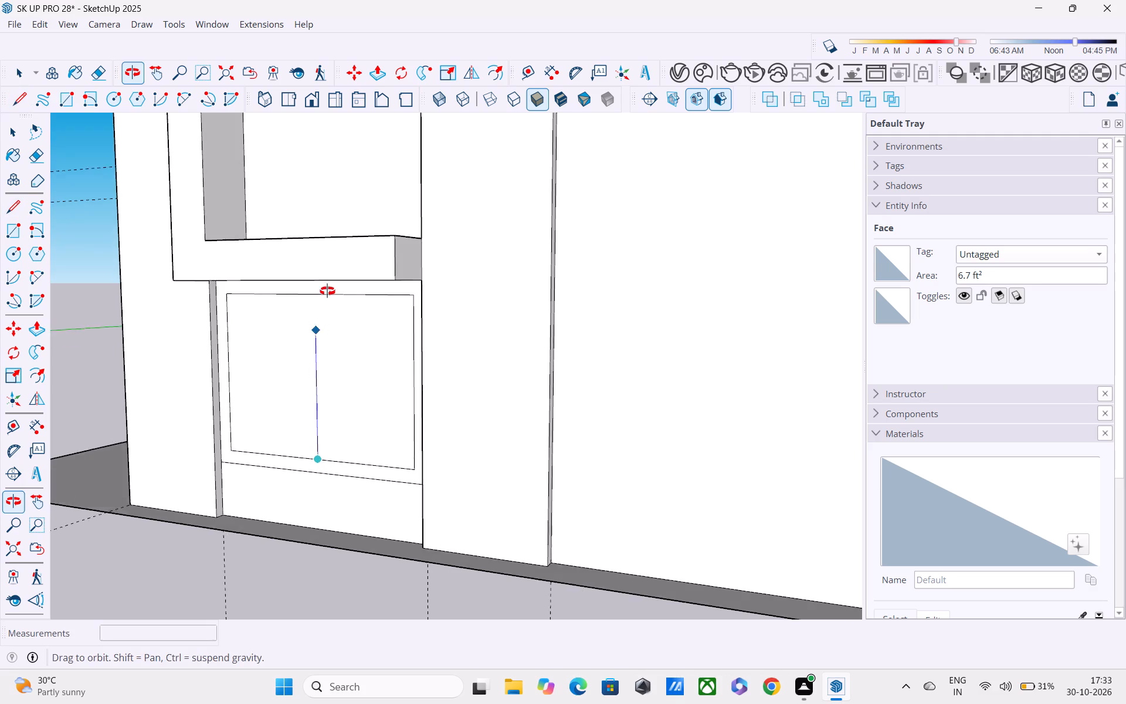
middle_click_drag(327, 291, 331, 281)
left_click(319, 279)
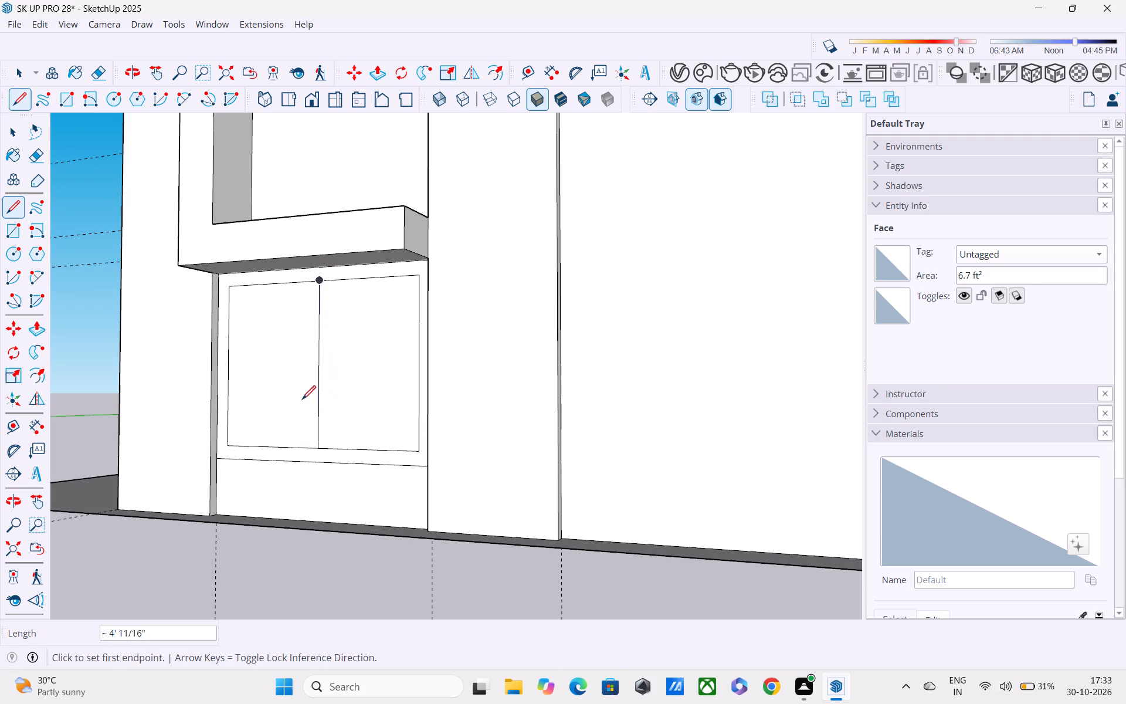
key("space")
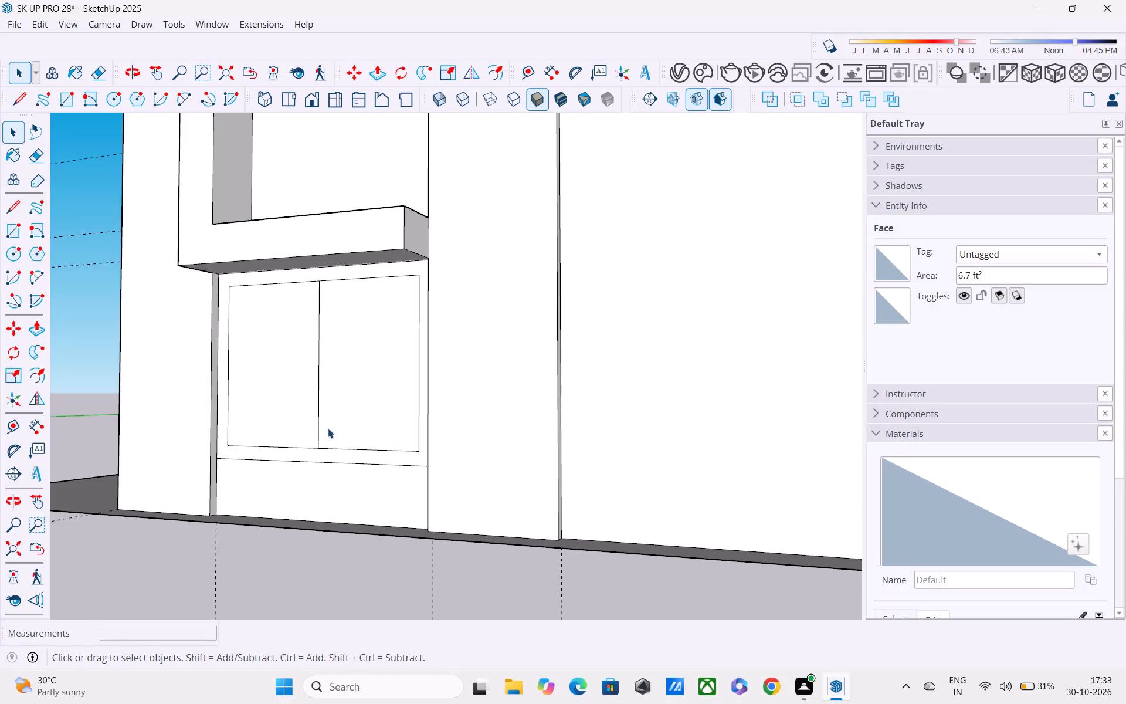
Copy the vertical centre line 2" sideways, away from the house corner.
left_click(318, 407)
key("m")
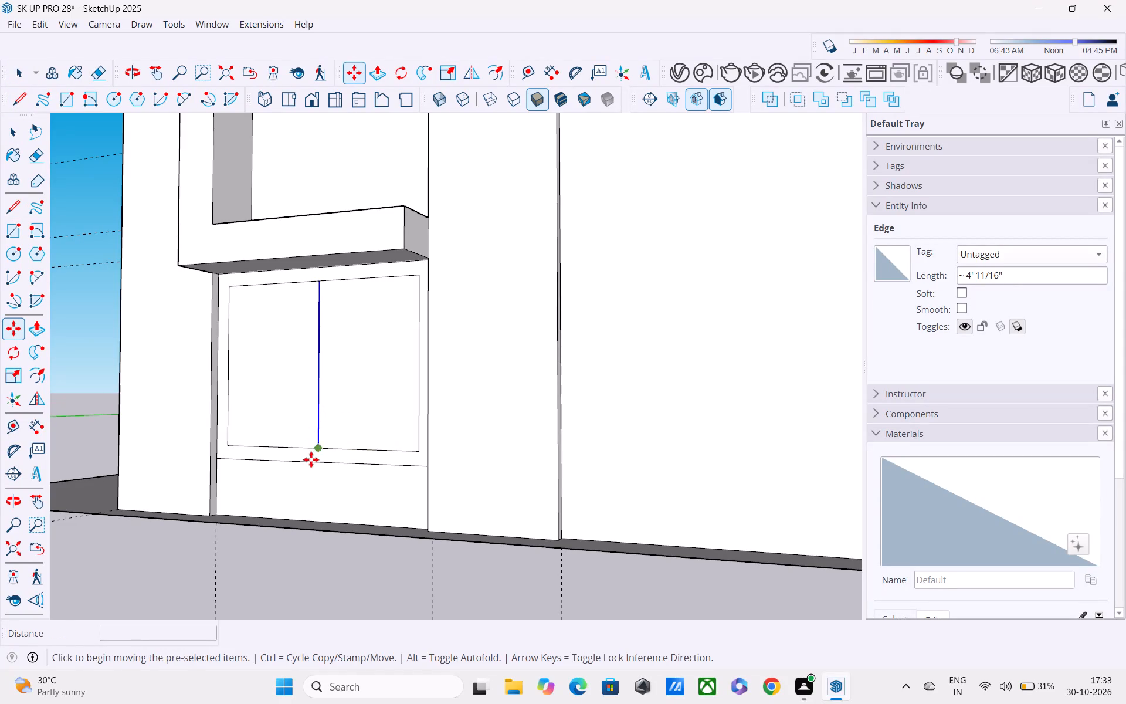
left_click(316, 446)
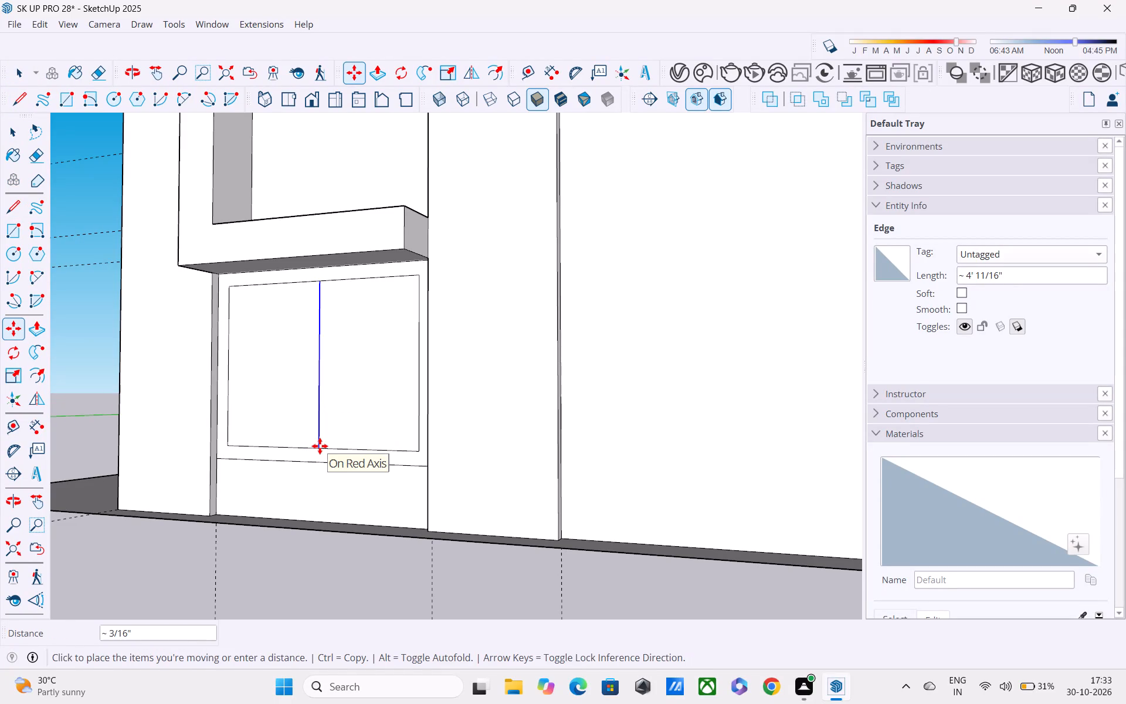
scroll(327, 449, "up", 2)
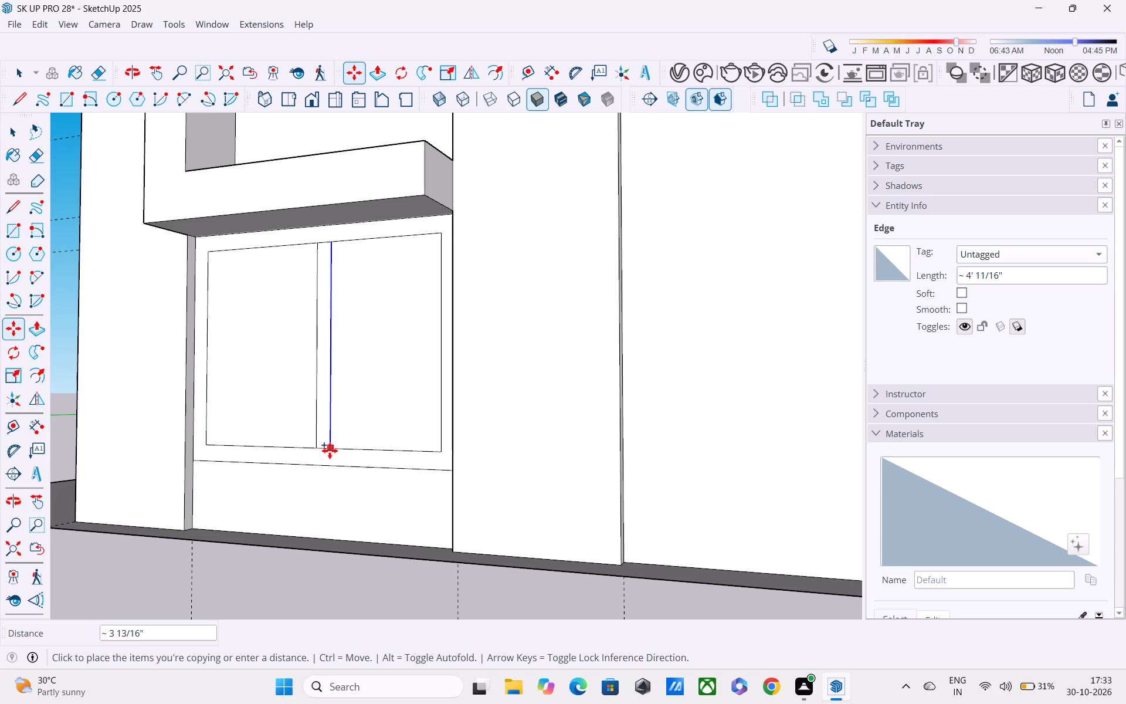
scroll(330, 451, "up", 3)
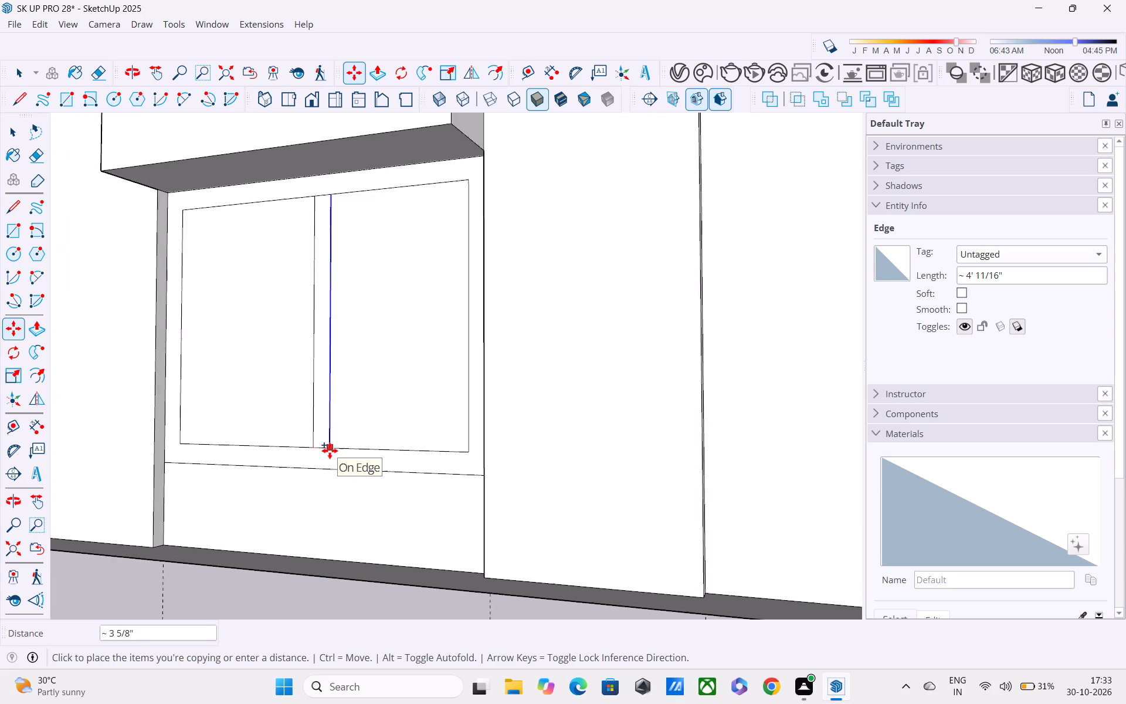
scroll(330, 451, "up", 2)
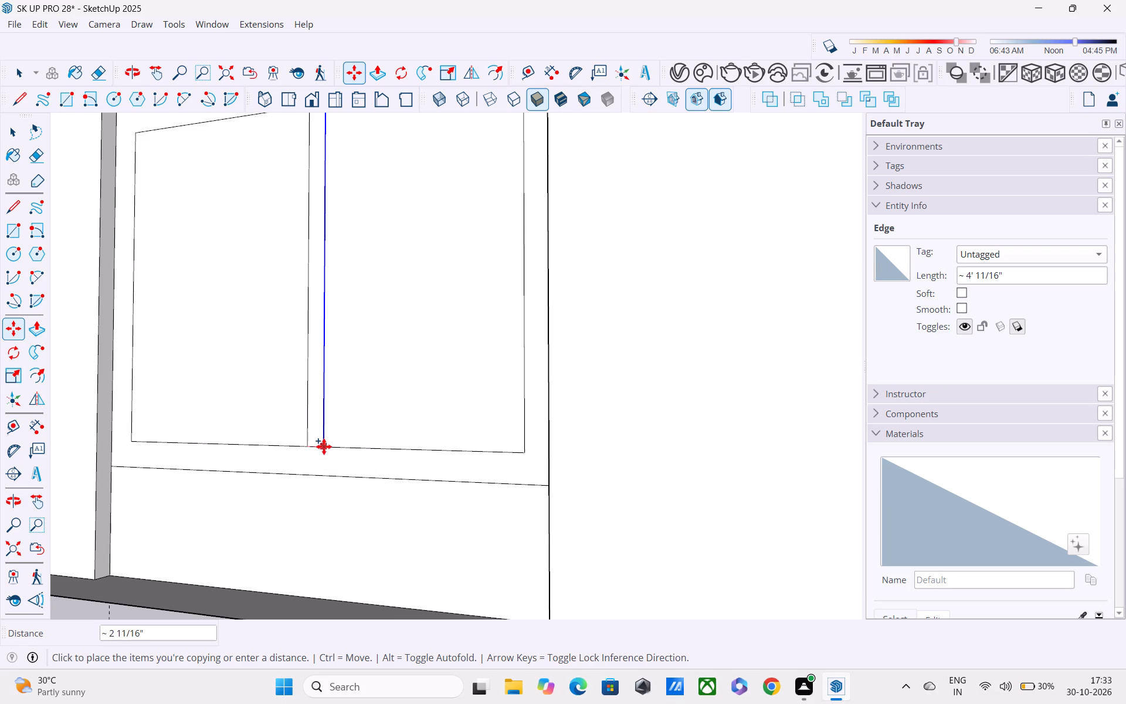
key("2")
key("shift+quotedbl")
key("Return")
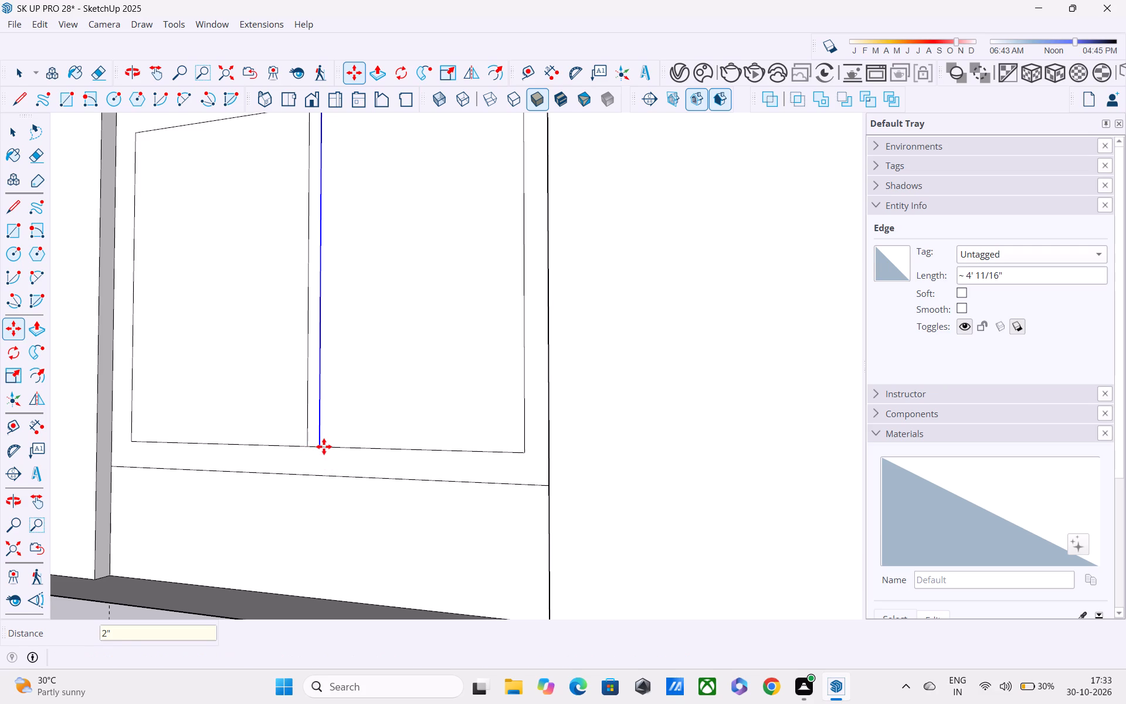
Copy the new vertical line 4" back past the centre line, towards the house corner.
scroll(331, 455, "up", 2)
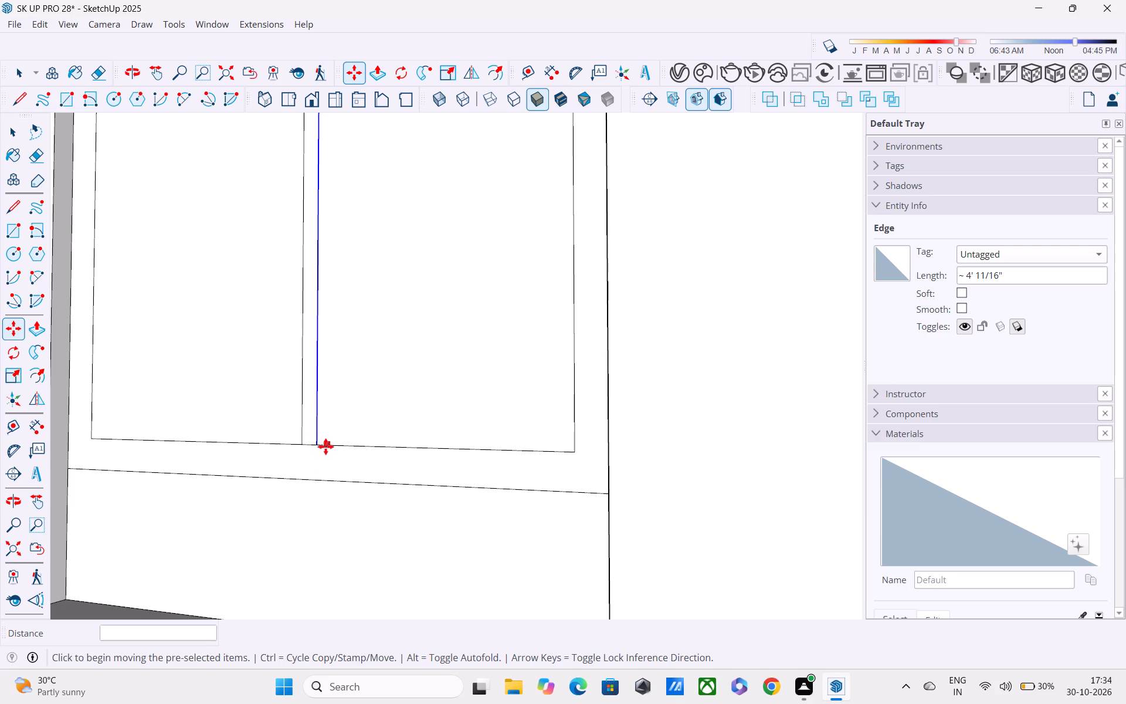
left_click(318, 441)
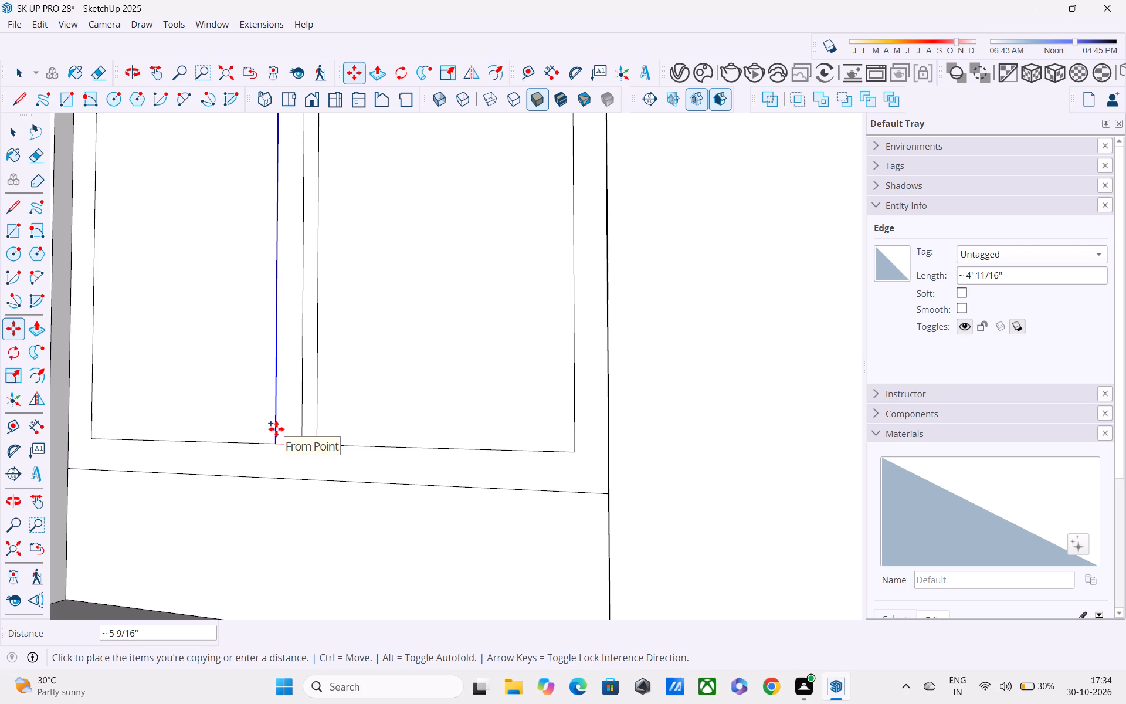
type("4\"")
key("Return")
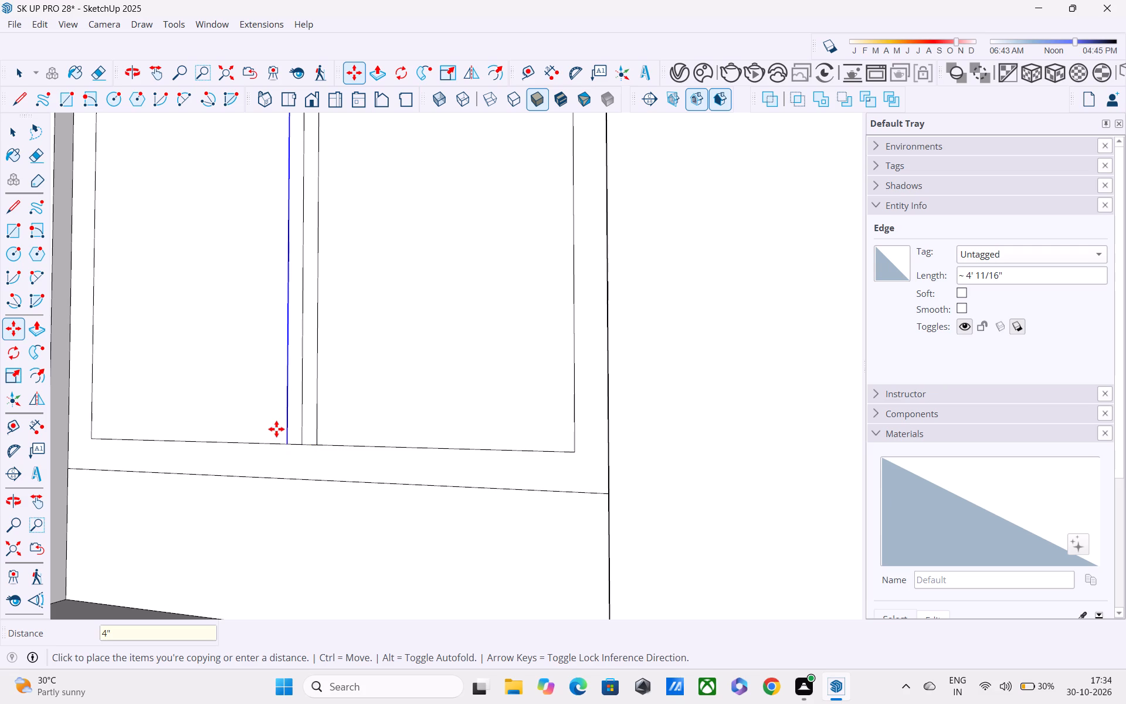
Delete the original centre line between the two mullion lines.
key("space")
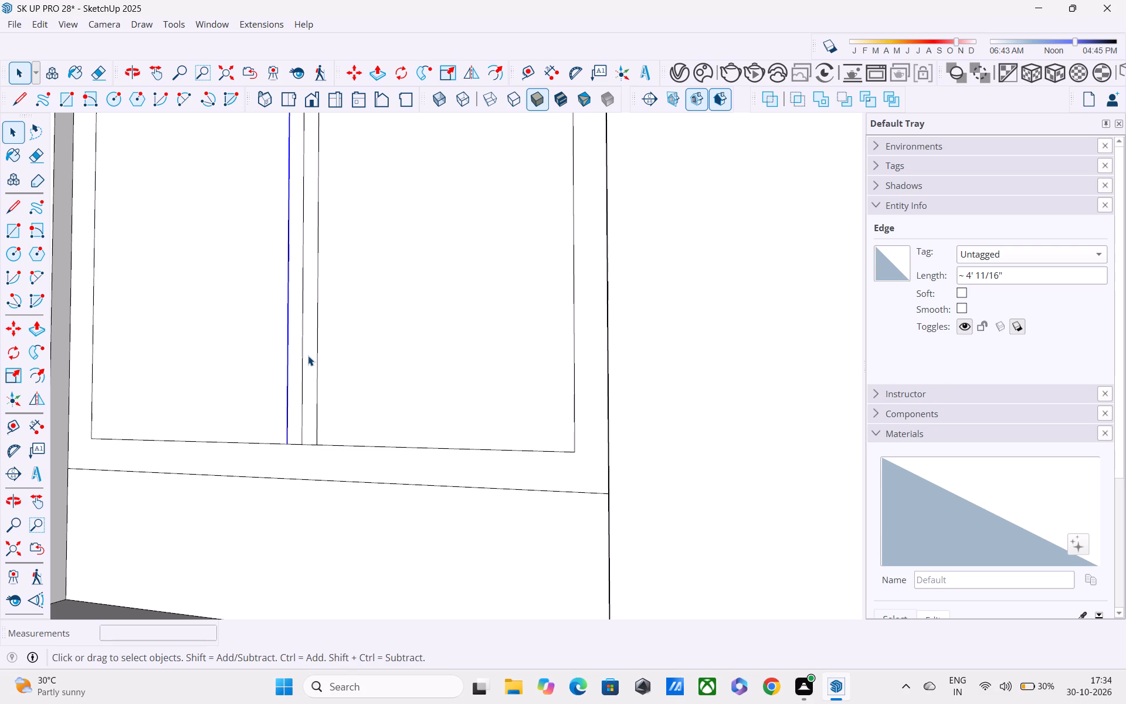
left_click(303, 341)
key("Delete")
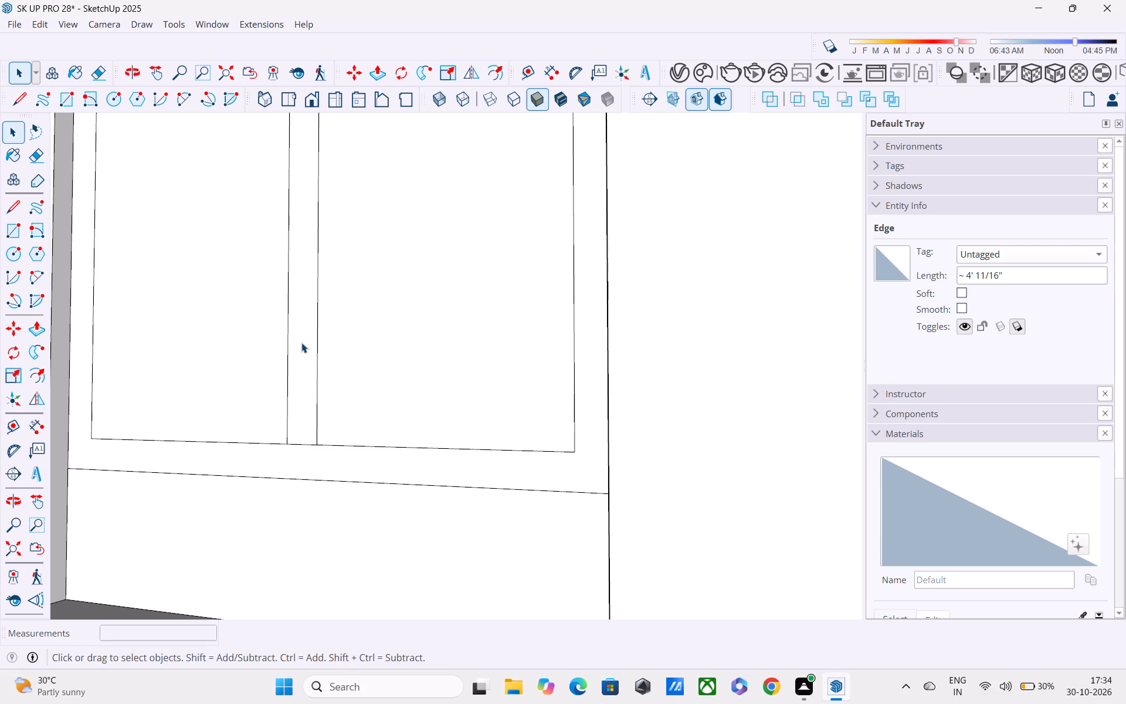
Erase the short top and bottom edge segments between the two mullion lines, separating the inner rectangle into two panes.
scroll(300, 314, "down", 5)
middle_click_drag(321, 317, 402, 435, "shift")
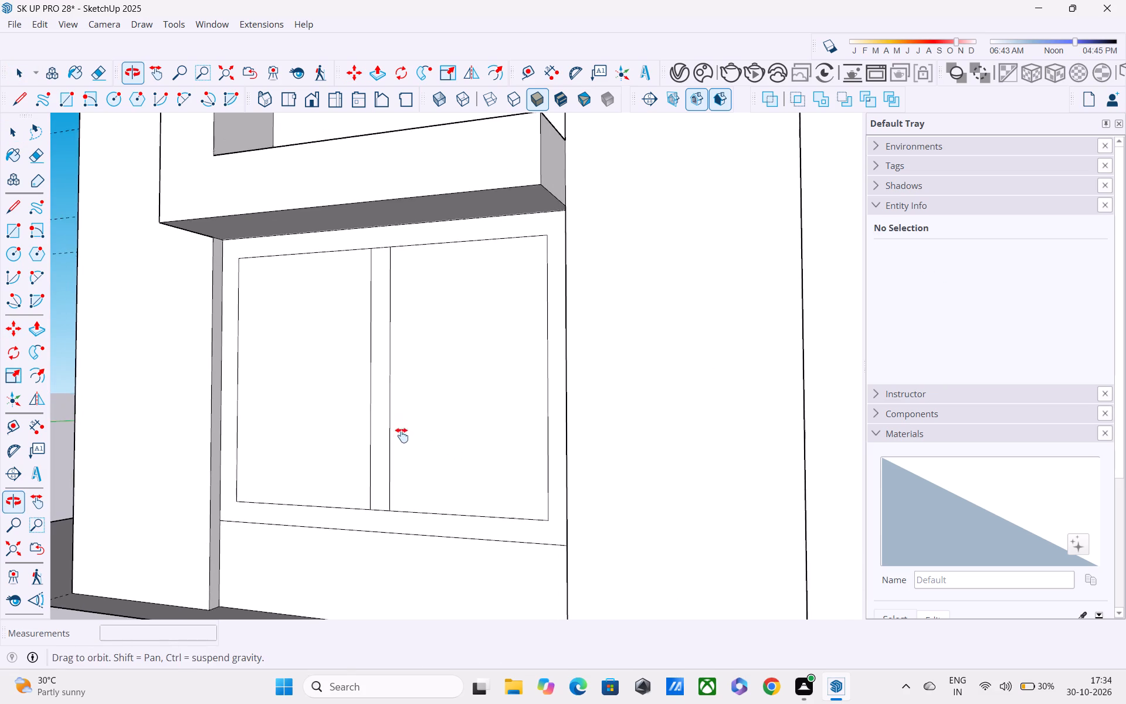
middle_click_drag(402, 435, 402, 436, "shift")
key("e")
scroll(396, 260, "up", 5)
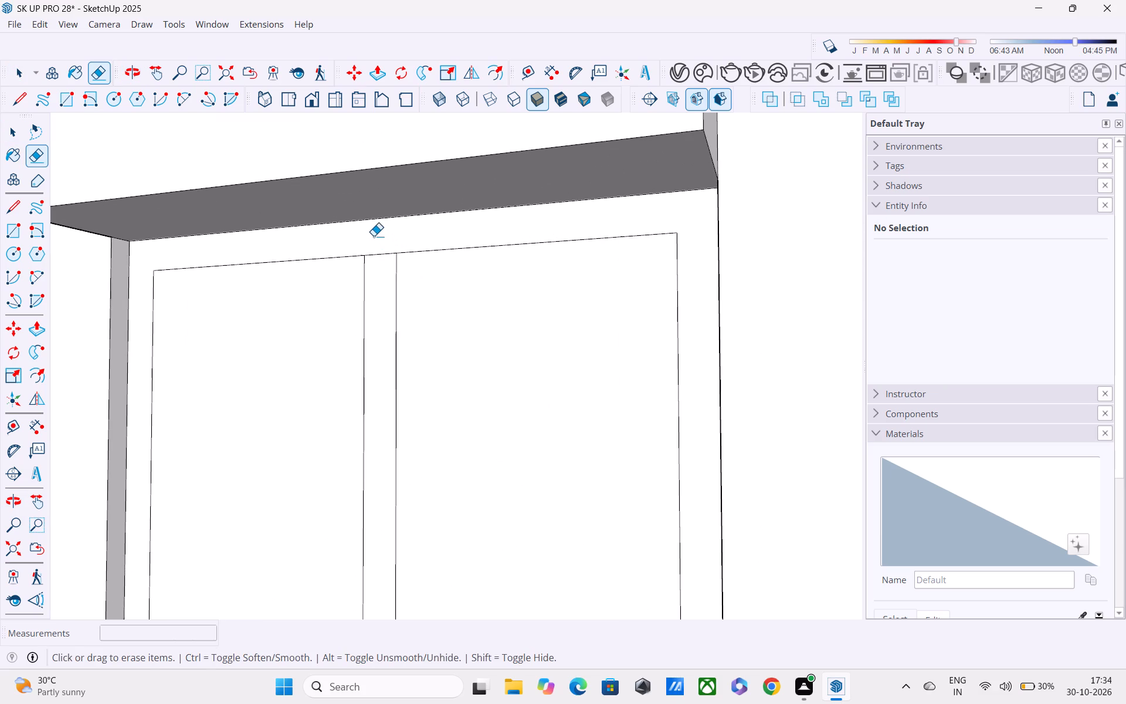
left_click_drag(373, 235, 386, 262)
scroll(386, 263, "down", 4)
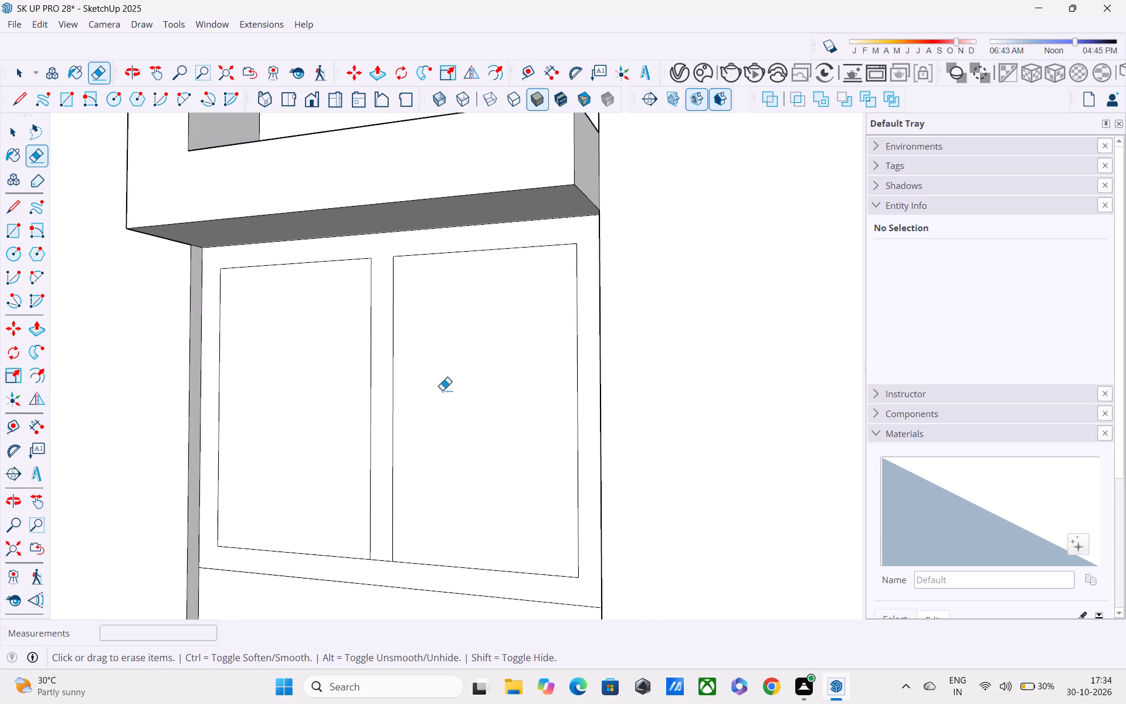
middle_click_drag(455, 411, 405, 292)
scroll(373, 495, "up", 6)
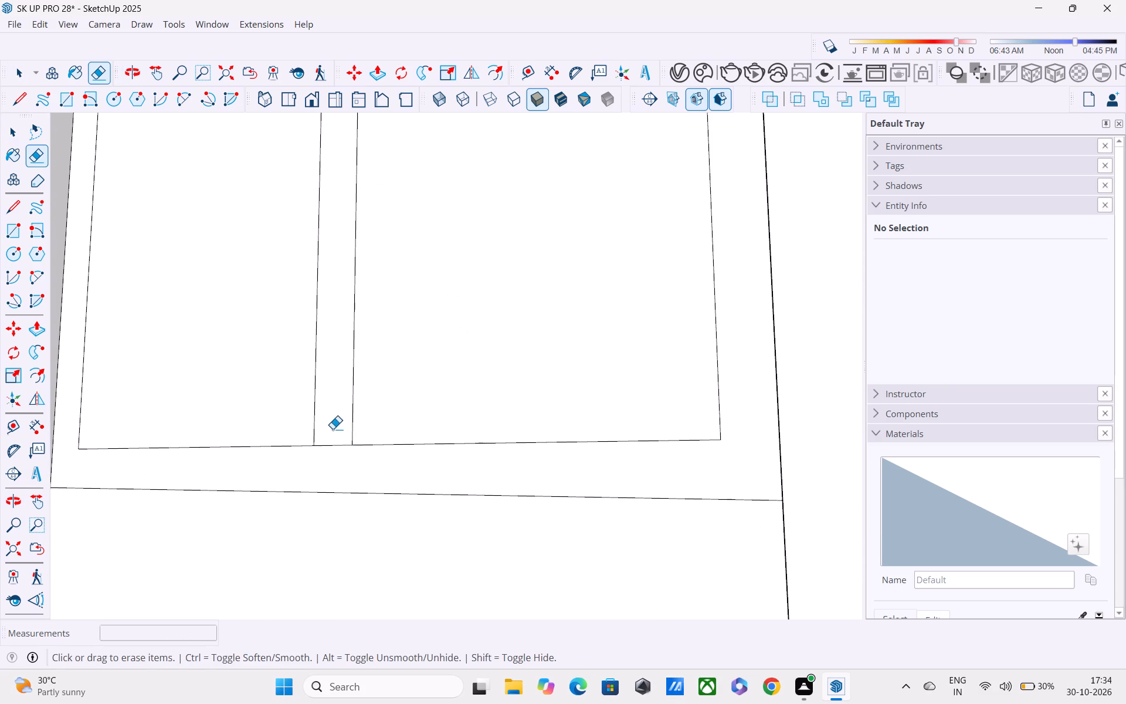
left_click_drag(333, 429, 337, 446)
scroll(337, 446, "down", 6)
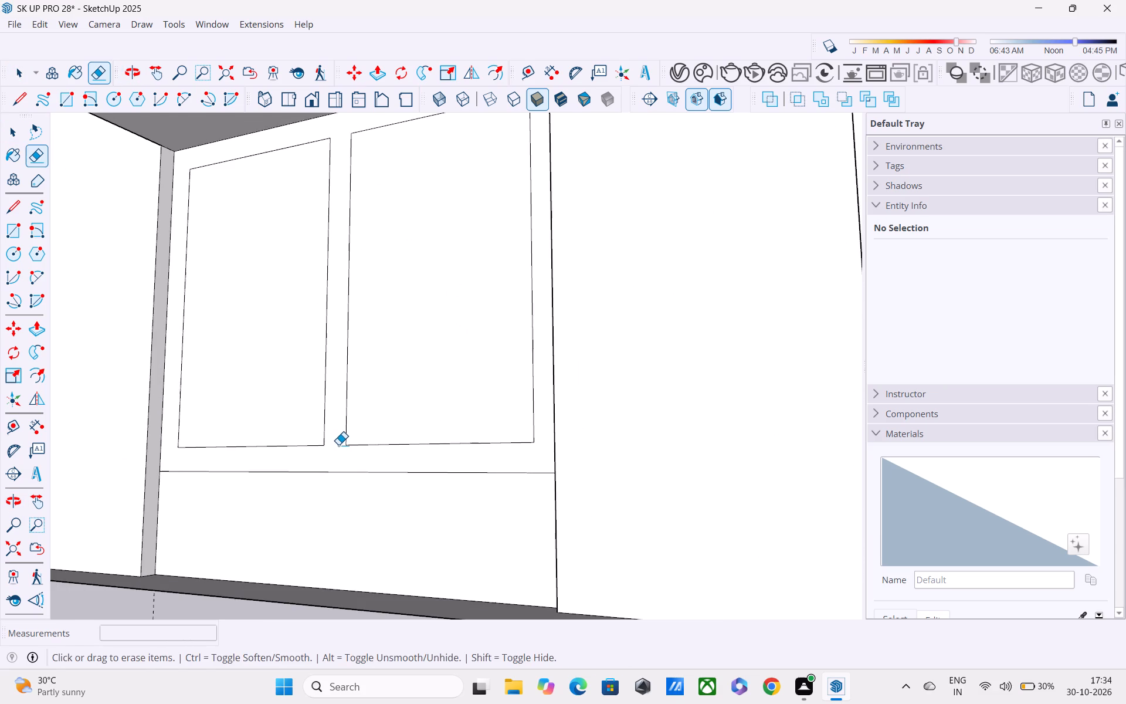
scroll(338, 445, "down", 1)
Push the left-hand pane of the ground-floor window back through the wall to cut an opening.
key("space")
key("p")
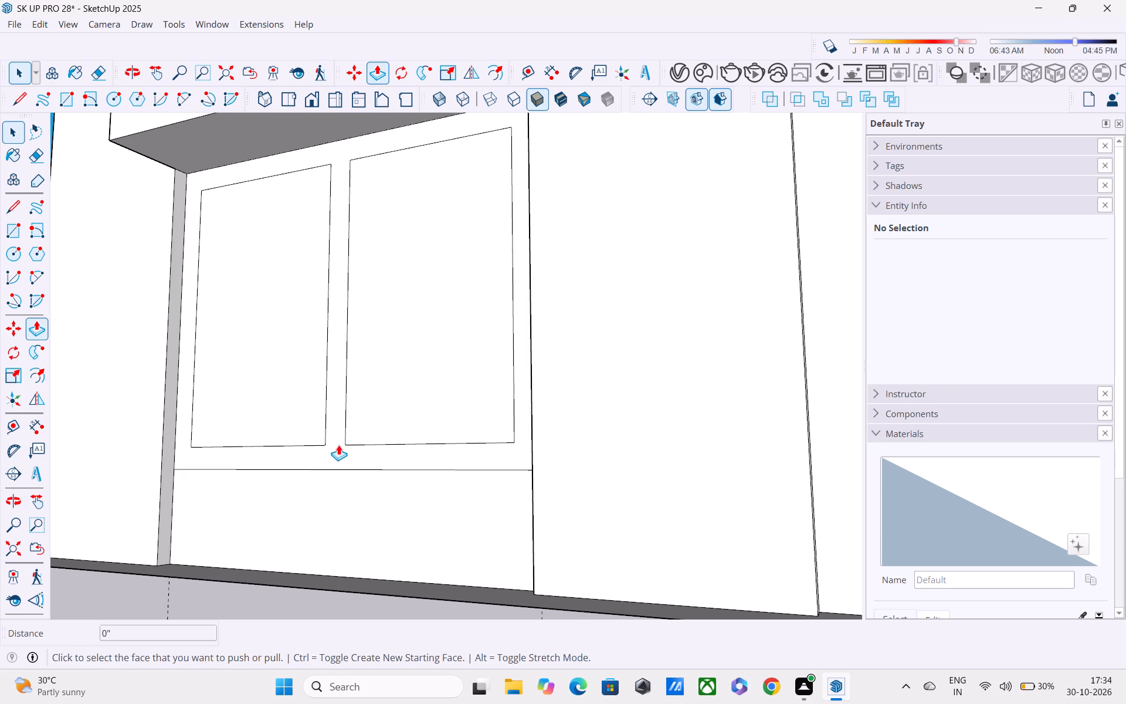
left_click(314, 411)
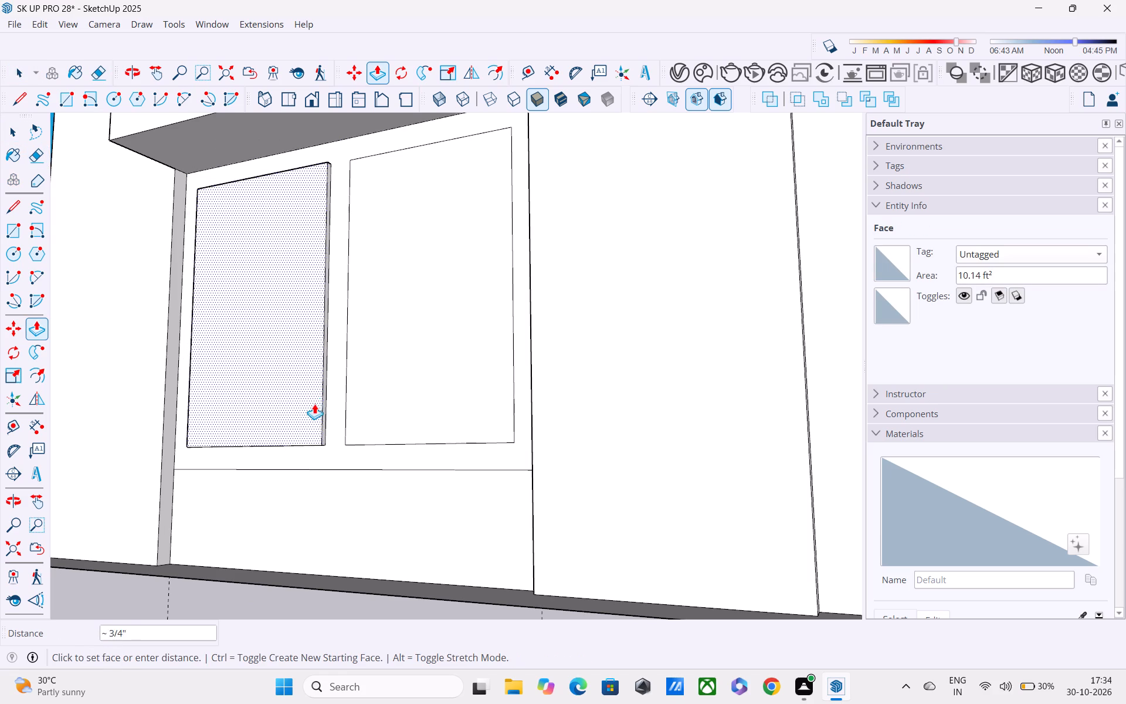
key("Escape")
middle_click_drag(321, 425, 384, 444)
left_click(318, 395)
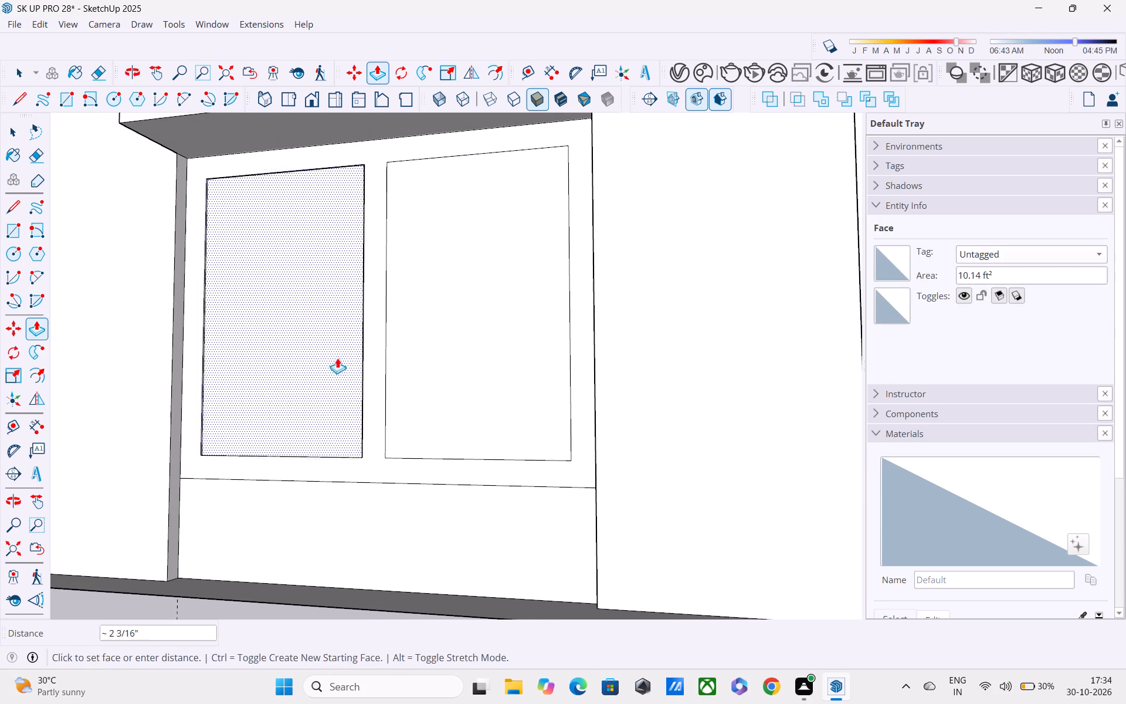
left_click_drag(344, 383, 348, 400)
Push the window's right-hand pane about 8 3/8" back through the wall to cut the second opening.
scroll(348, 400, "down", 4)
left_click(409, 317)
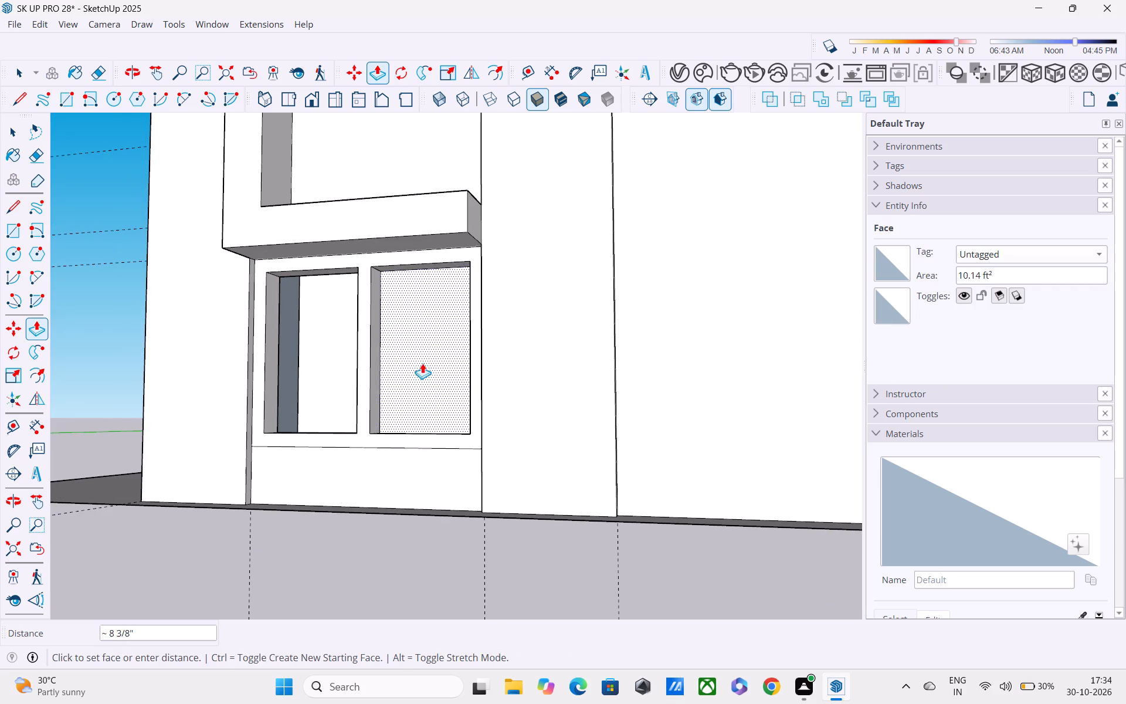
left_click(438, 405)
scroll(437, 404, "down", 4)
scroll(435, 413, "up", 1)
middle_click_drag(435, 413, 279, 470)
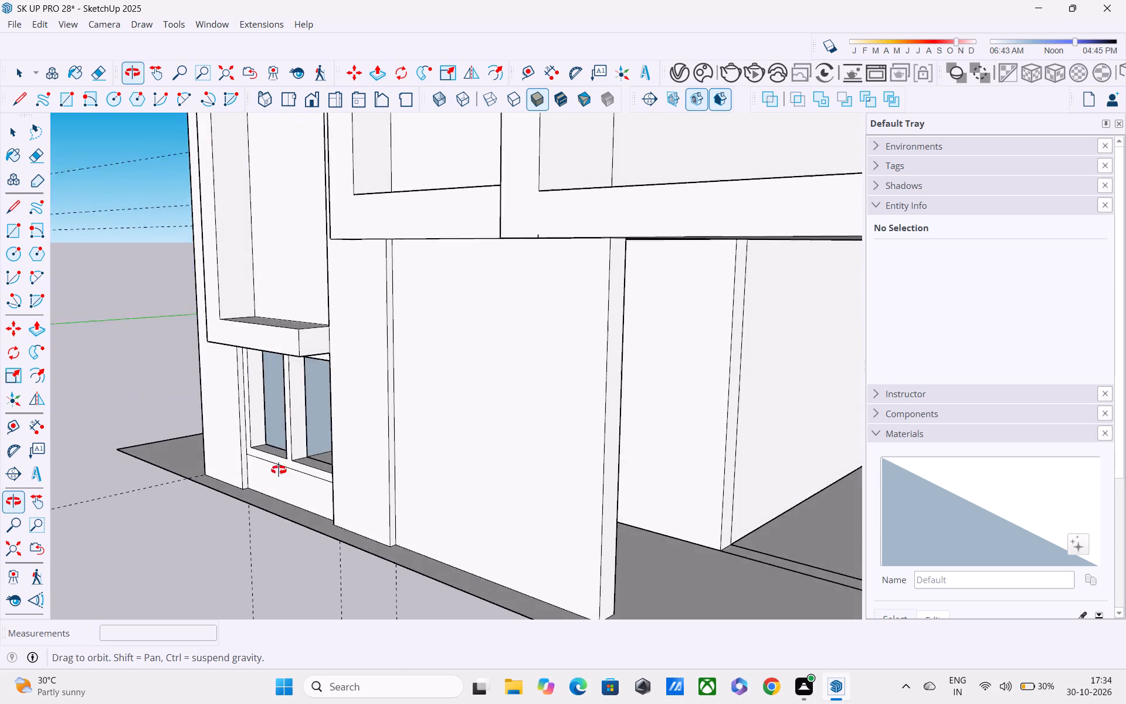
middle_click_drag(279, 470, 334, 411)
scroll(335, 411, "down", 3)
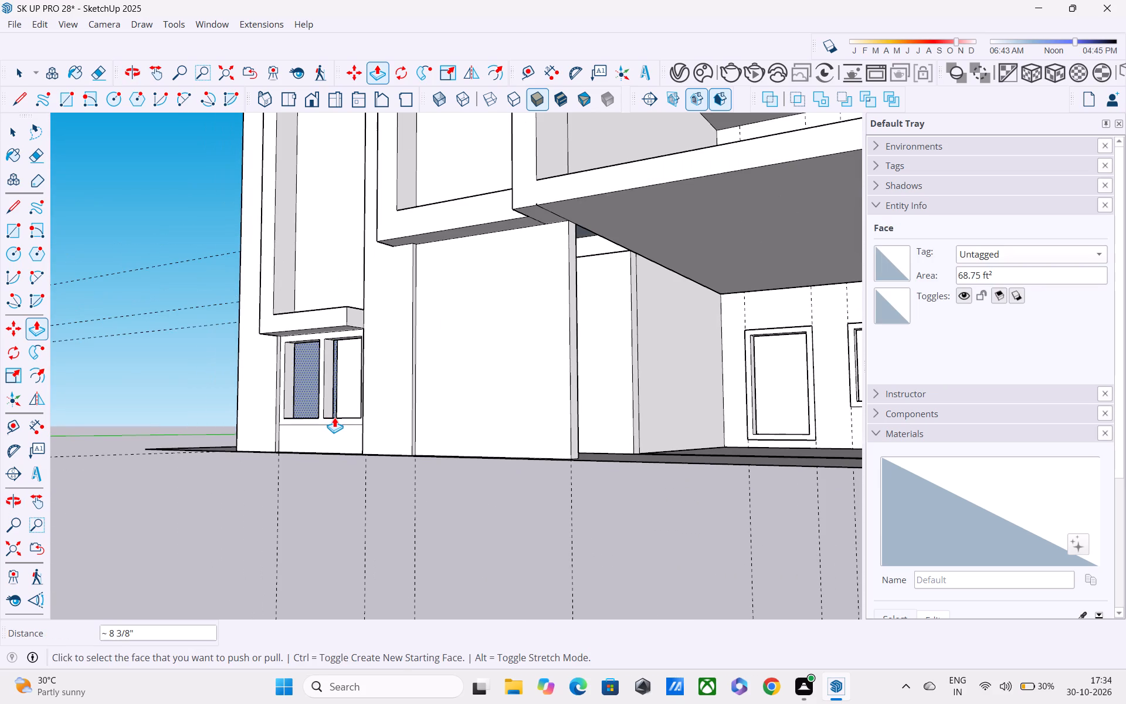
scroll(334, 417, "down", 2)
key("space")
Recess the front face of the ground-floor window frame and mullion about 2 13/16" into the wall.
scroll(332, 384, "up", 6)
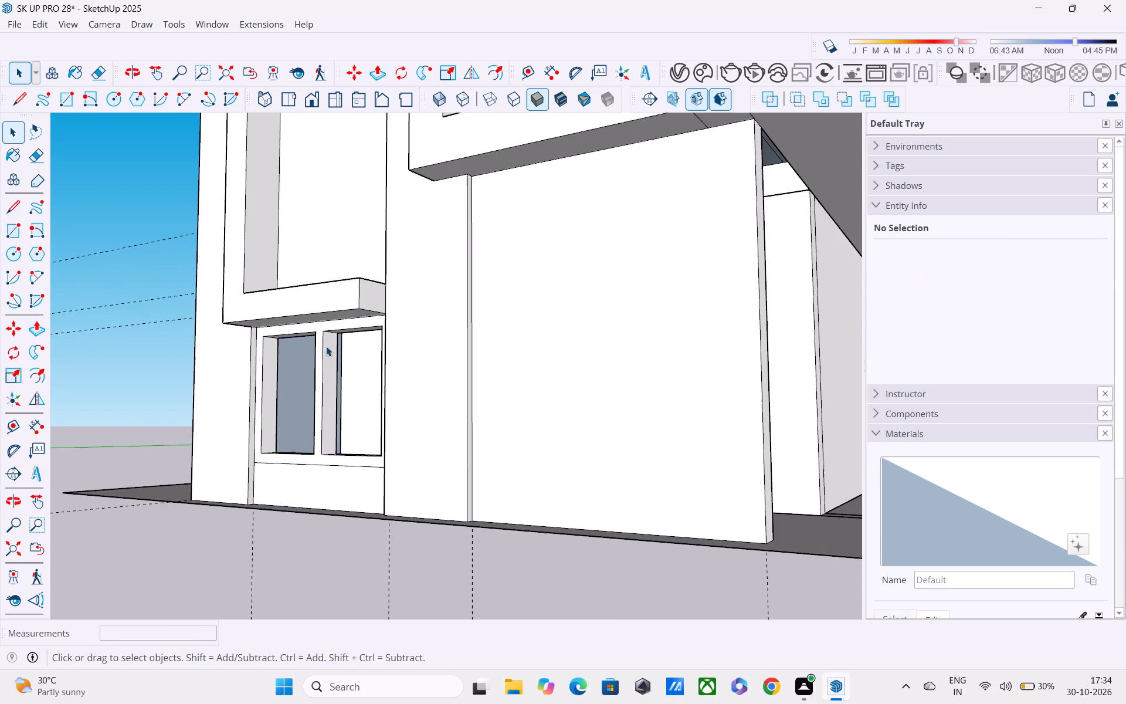
scroll(324, 338, "up", 2)
left_click(322, 326)
key("p")
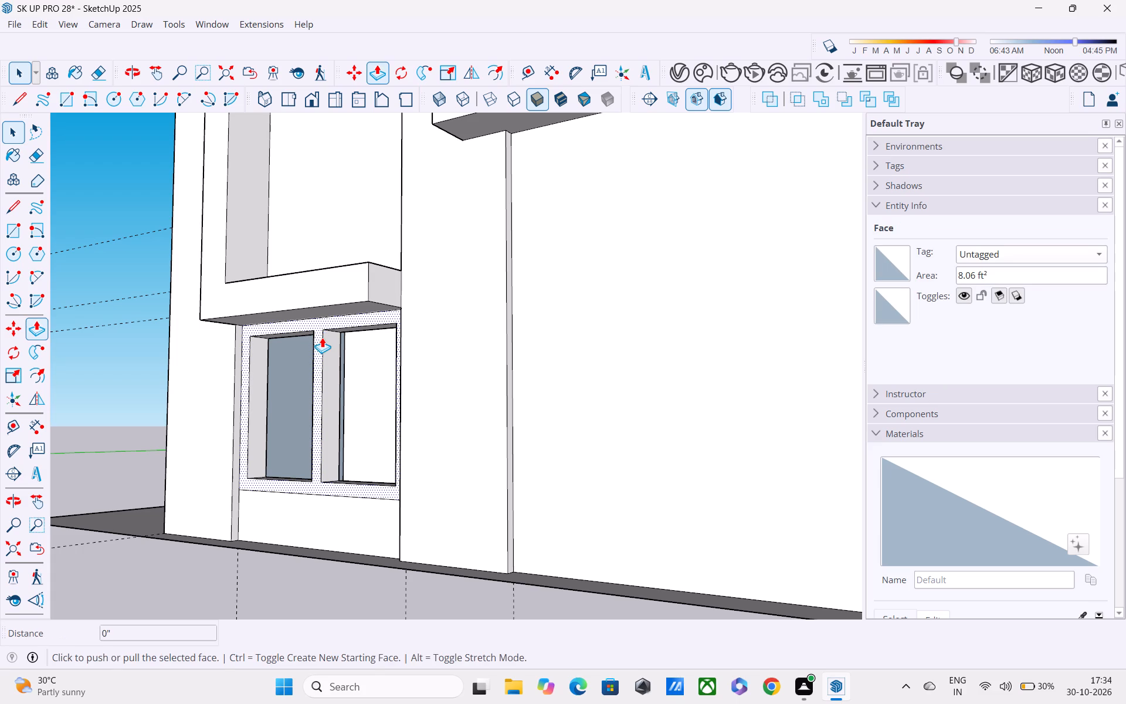
scroll(321, 338, "up", 2)
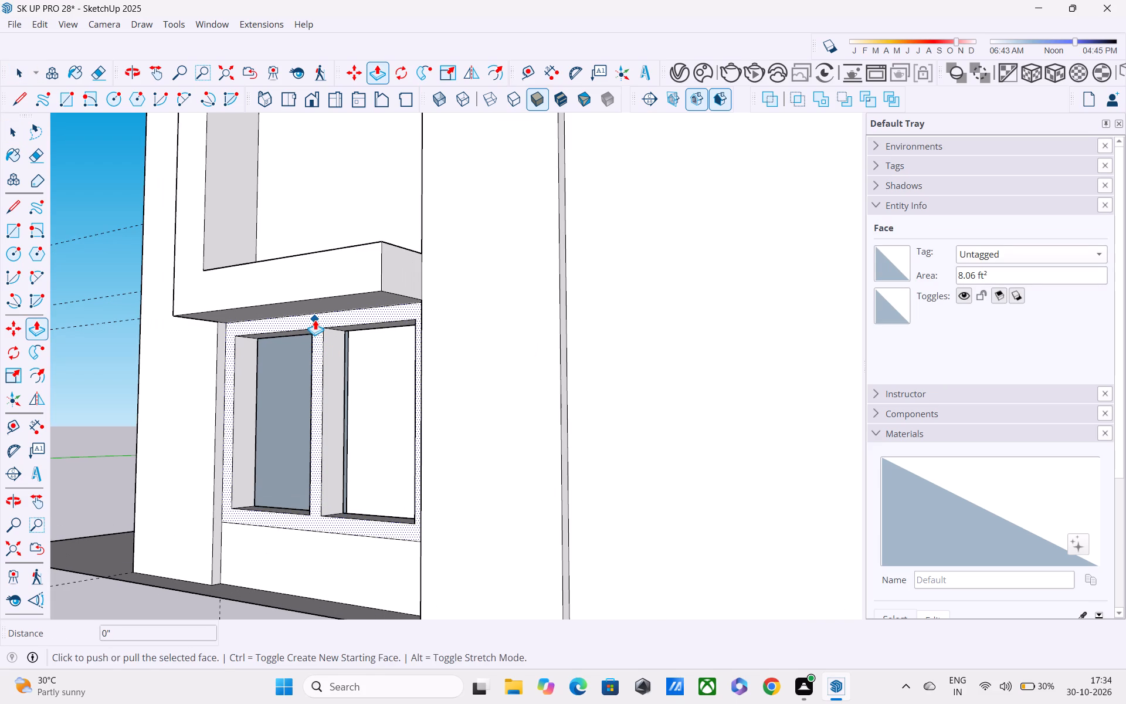
key("space")
key("p")
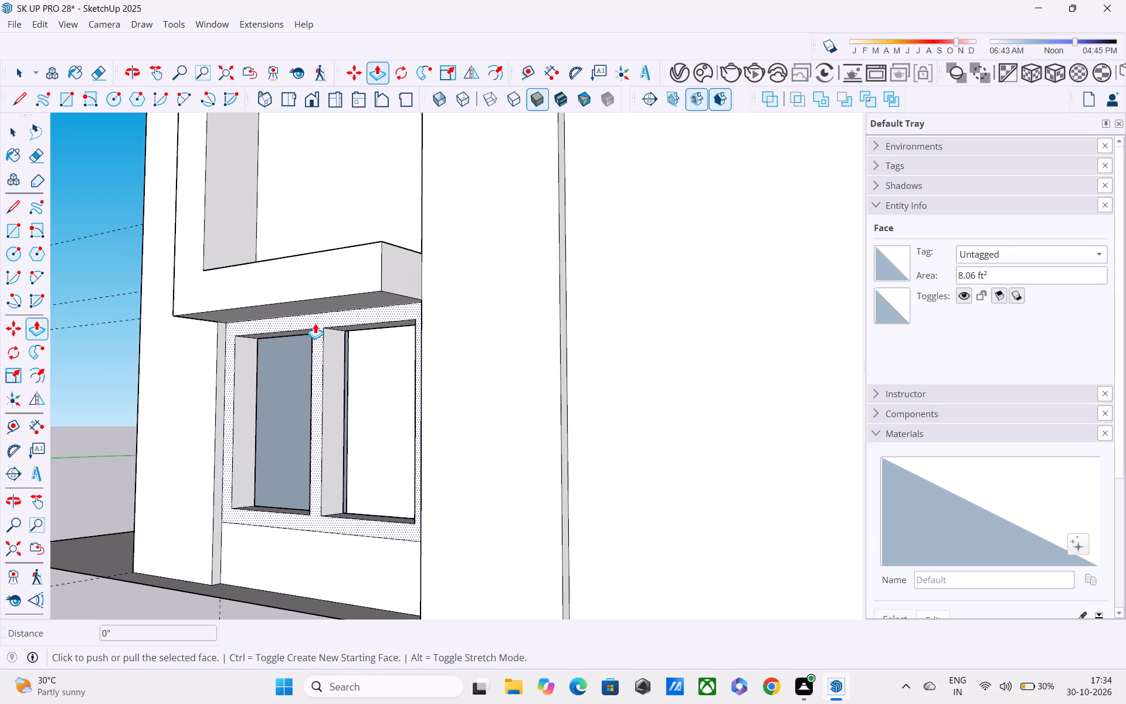
left_click(314, 316)
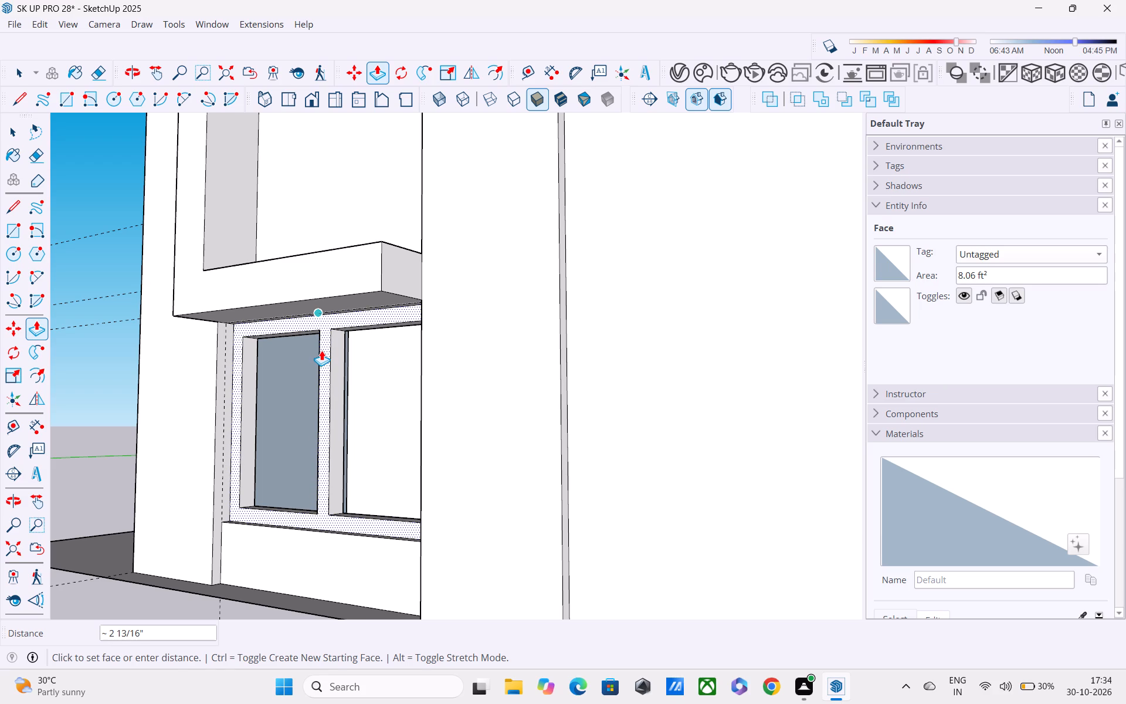
left_click(321, 350)
middle_click_drag(321, 361, 340, 451)
scroll(340, 451, "down", 3)
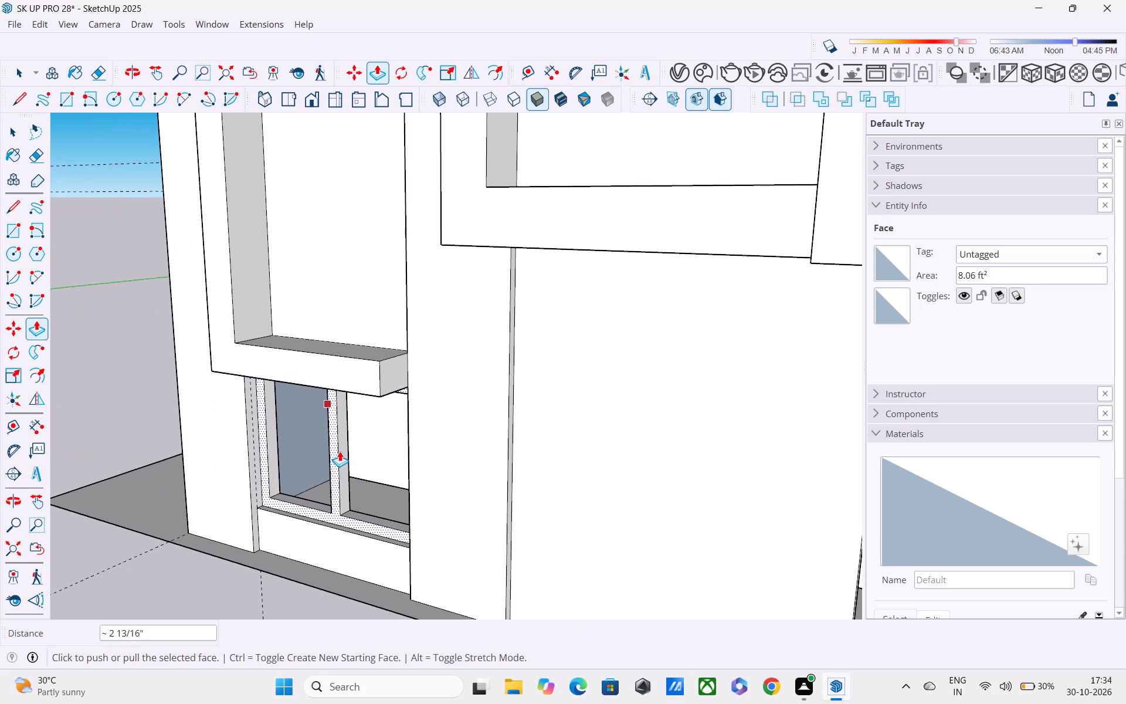
key("space")
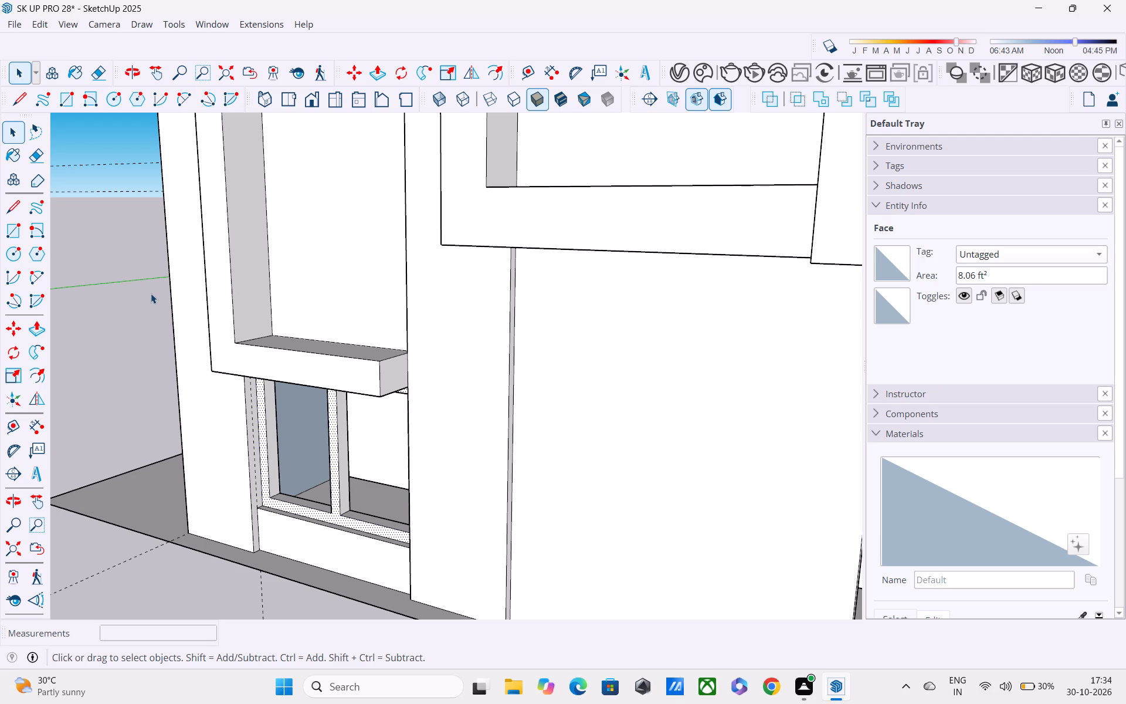
left_click(151, 293)
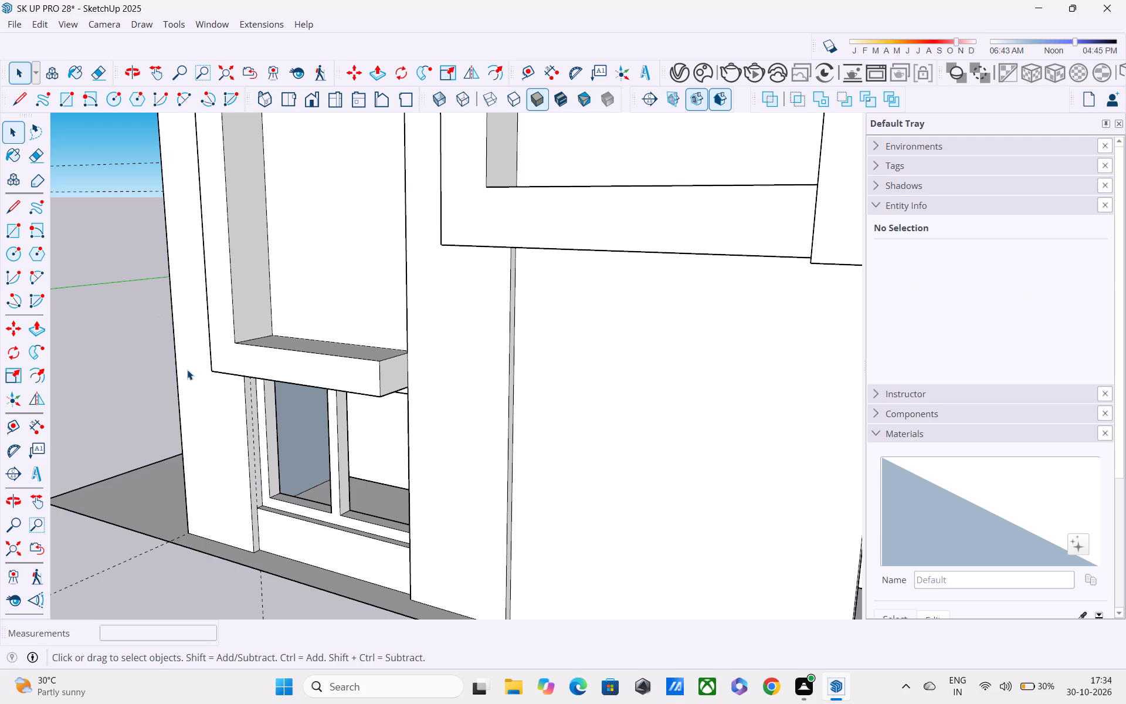
Draw a rectangle across the left-hand window opening at mid-depth of its reveal, from top corner to opposite bottom corner, as the glass pane.
key("r")
scroll(249, 431, "up", 1)
middle_click_drag(262, 446, 237, 350)
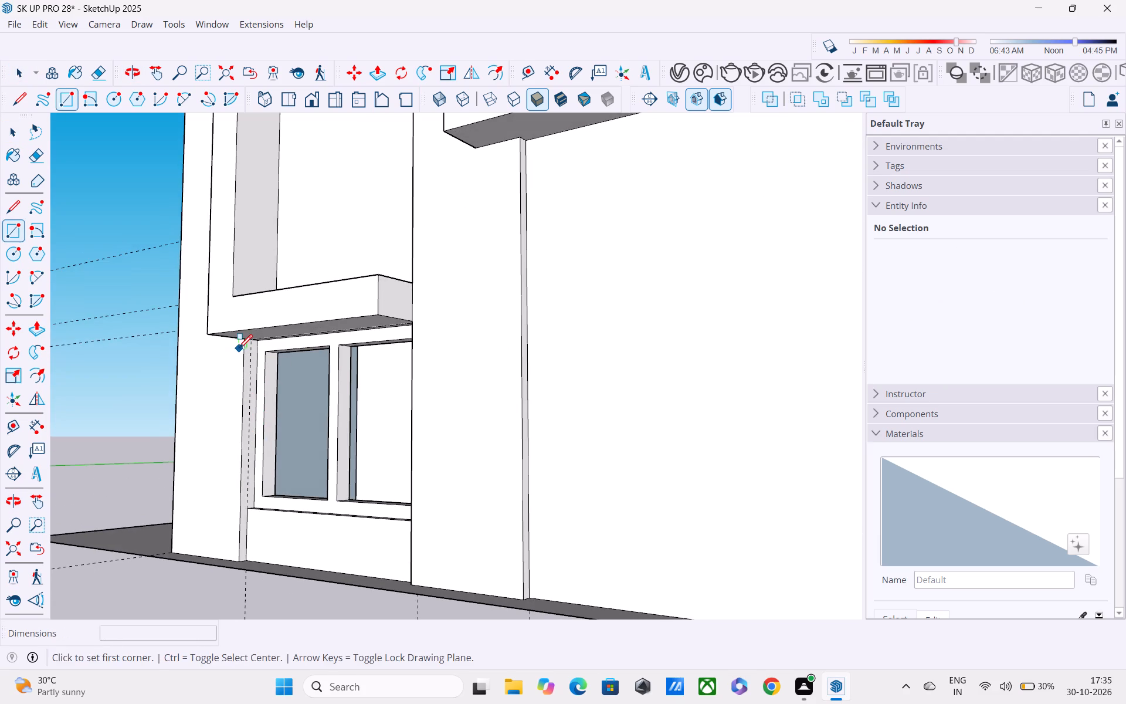
middle_click_drag(240, 363, 257, 449, "shift")
middle_click_drag(272, 459, 240, 289)
scroll(260, 341, "up", 1)
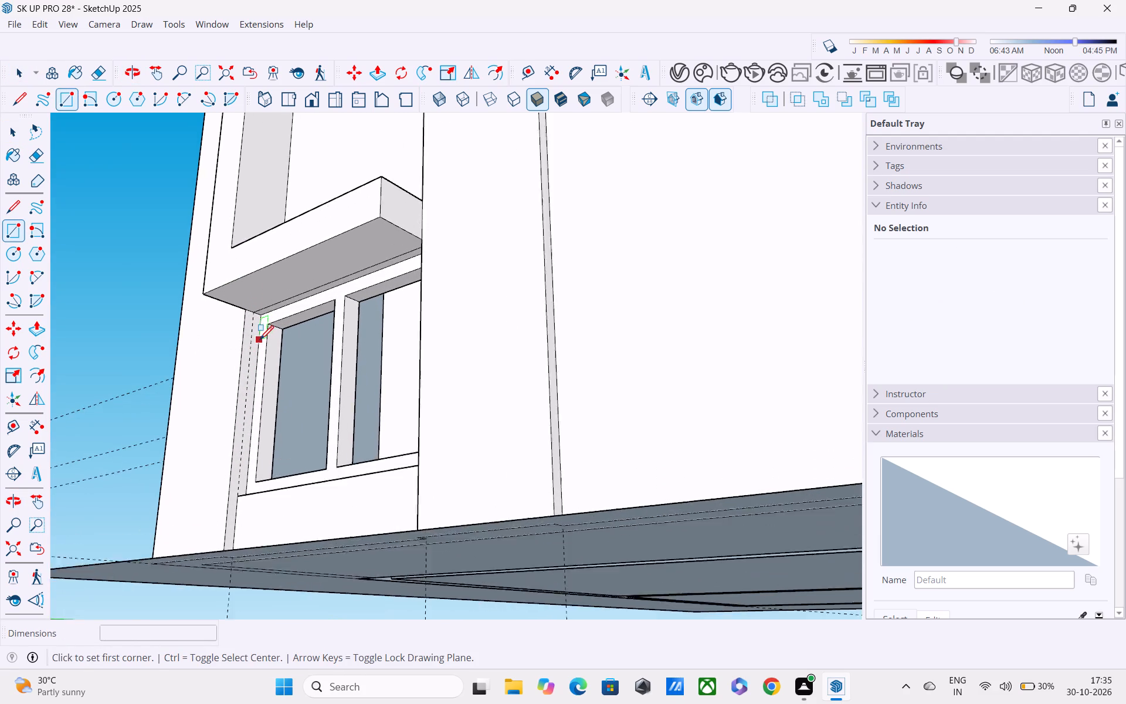
scroll(260, 341, "up", 3)
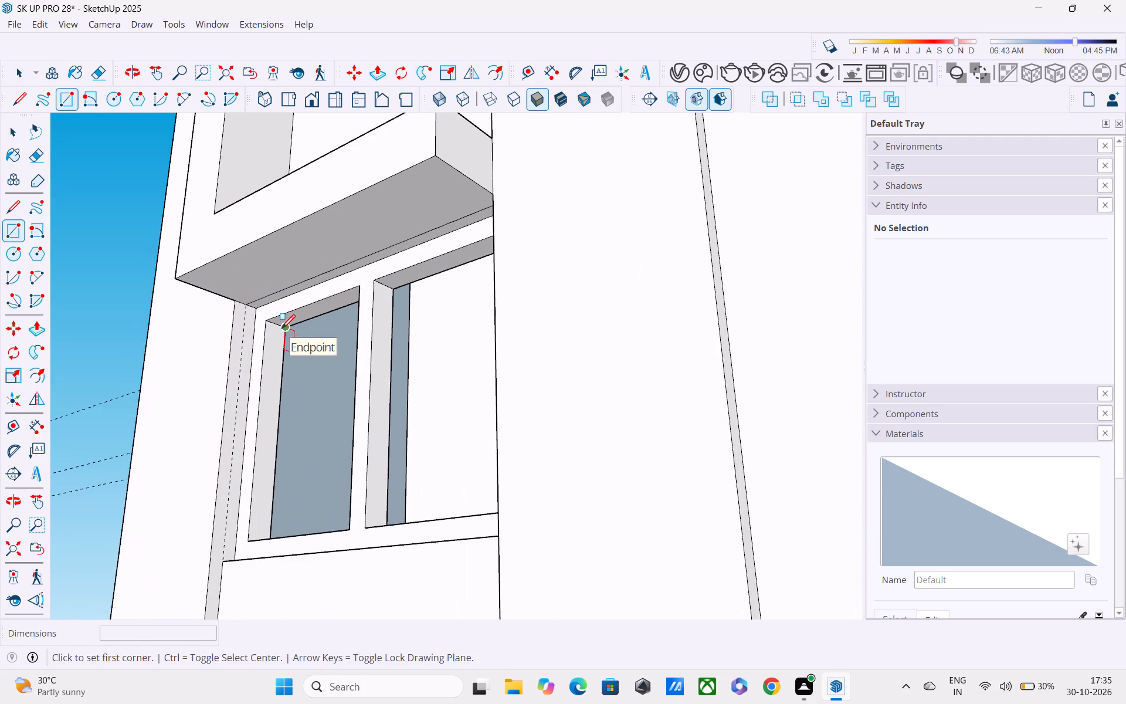
scroll(281, 330, "up", 4)
left_click(277, 326)
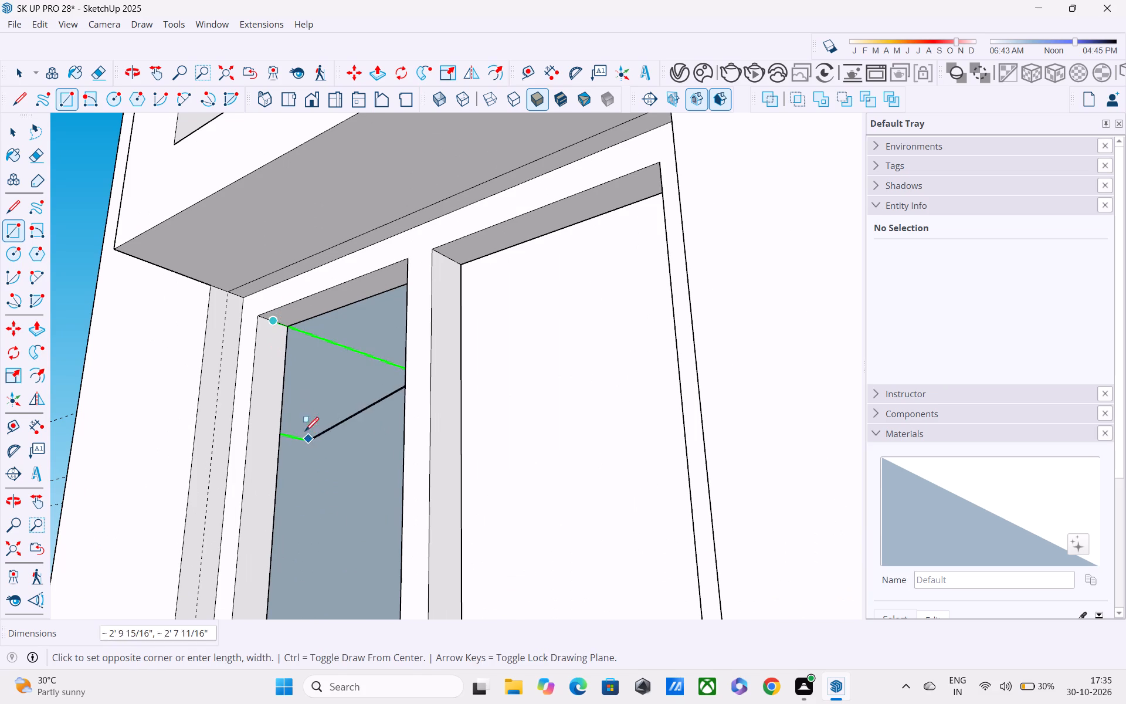
middle_click_drag(268, 351, 318, 469, "ctrl")
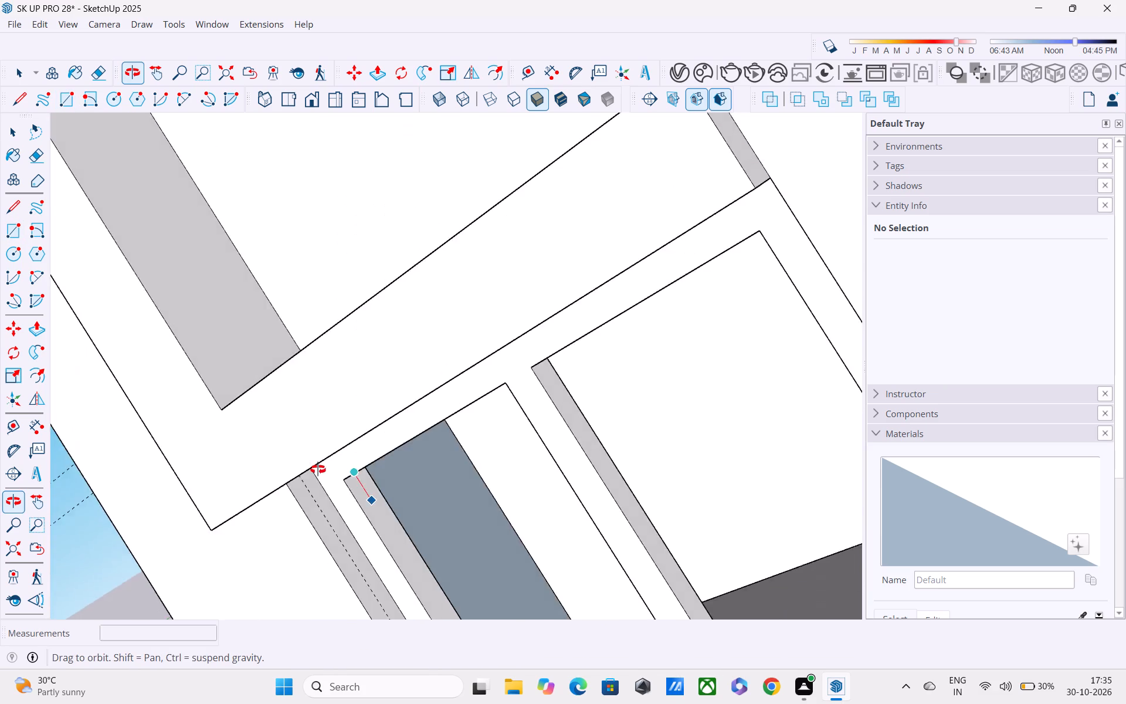
middle_click_drag(318, 469, 277, 347, "ctrl")
middle_click_drag(288, 350, 259, 244, "shift")
middle_click_drag(322, 350, 270, 244, "shift")
middle_click_drag(311, 273, 290, 294)
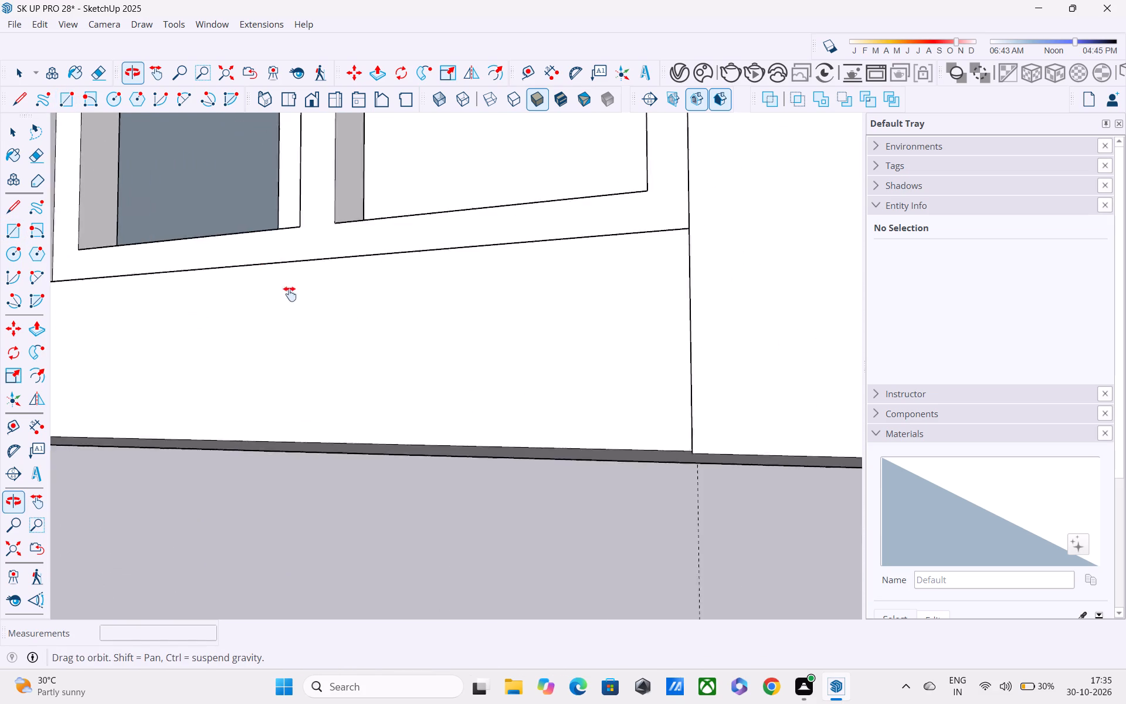
middle_click_drag(290, 294, 282, 284)
middle_click_drag(281, 268, 866, 669)
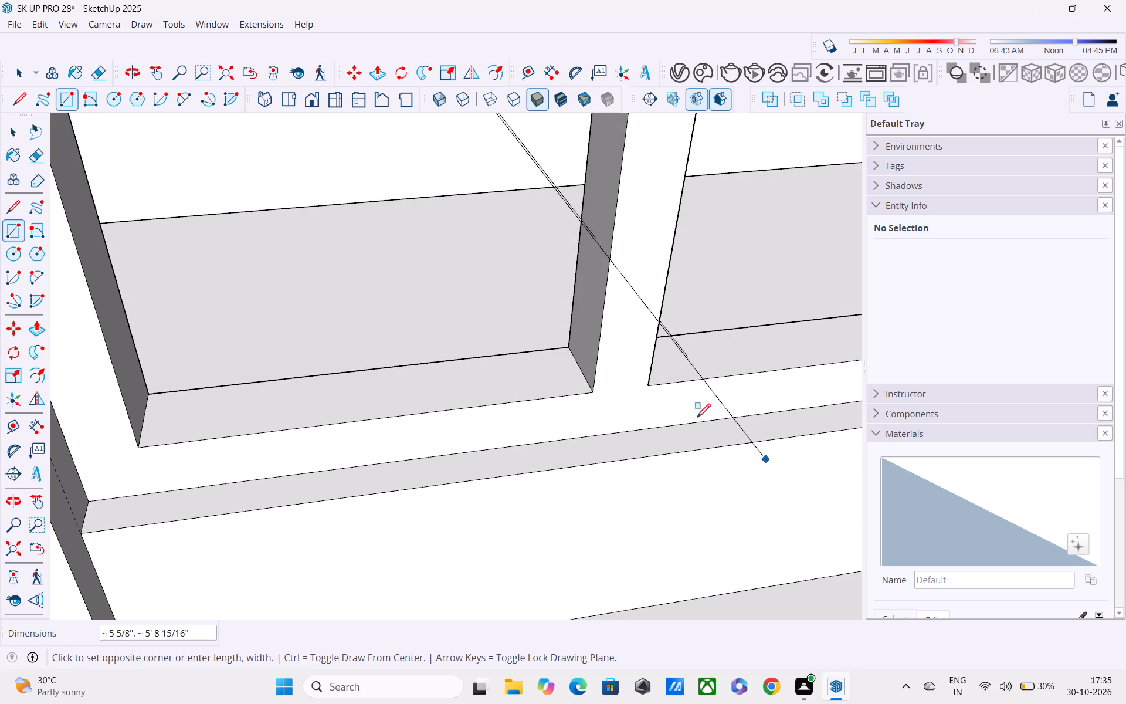
left_click(584, 366)
Draw a matching rectangle across the right-hand window opening at mid-depth of its reveal, from bottom corner to opposite top corner.
middle_click_drag(670, 413, 666, 414)
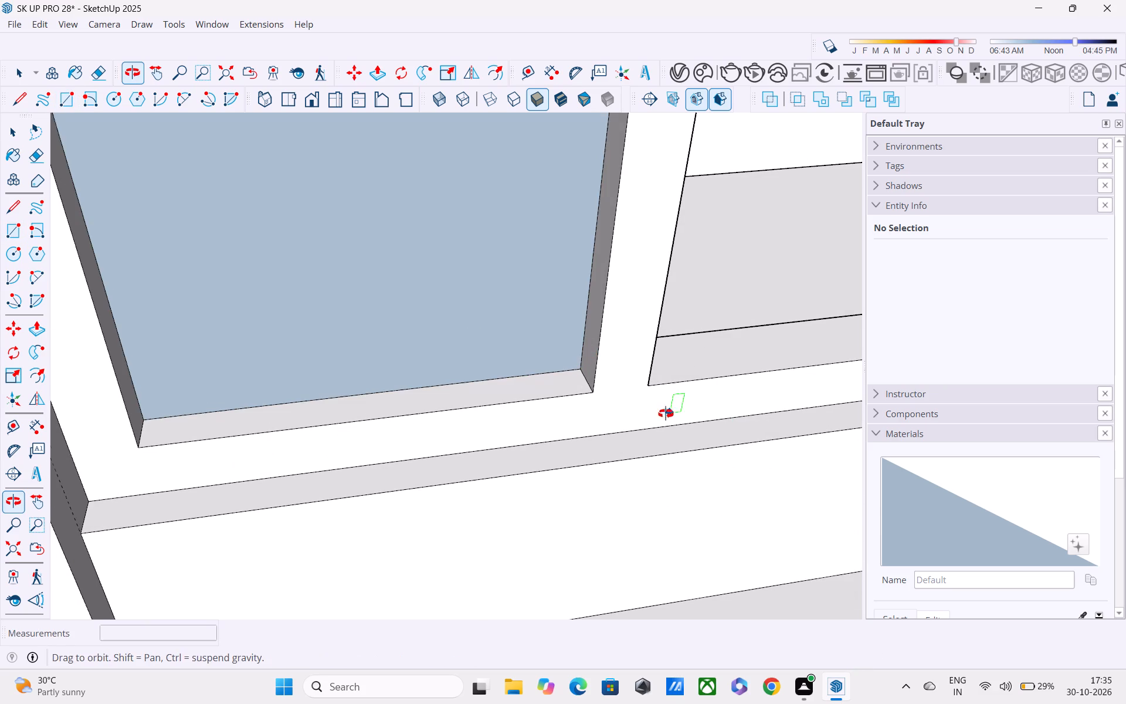
middle_click_drag(666, 414, 461, 329)
middle_click_drag(573, 387, 496, 333, "shift")
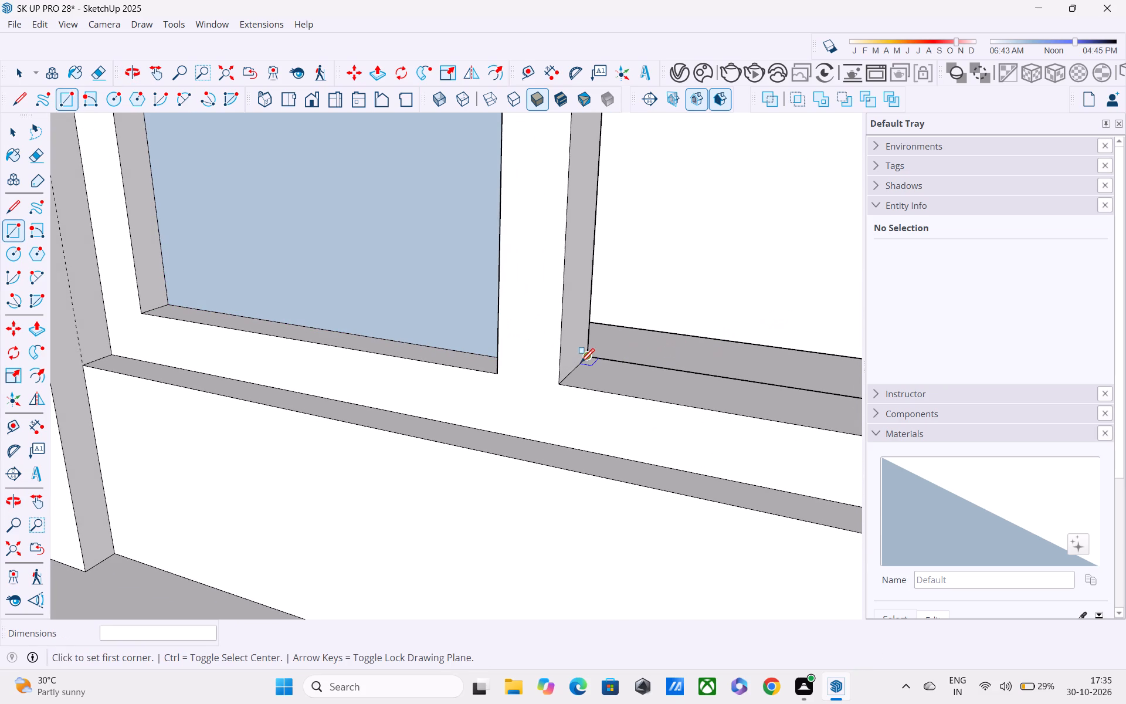
left_click(577, 367)
scroll(594, 367, "down", 4)
scroll(653, 367, "down", 3)
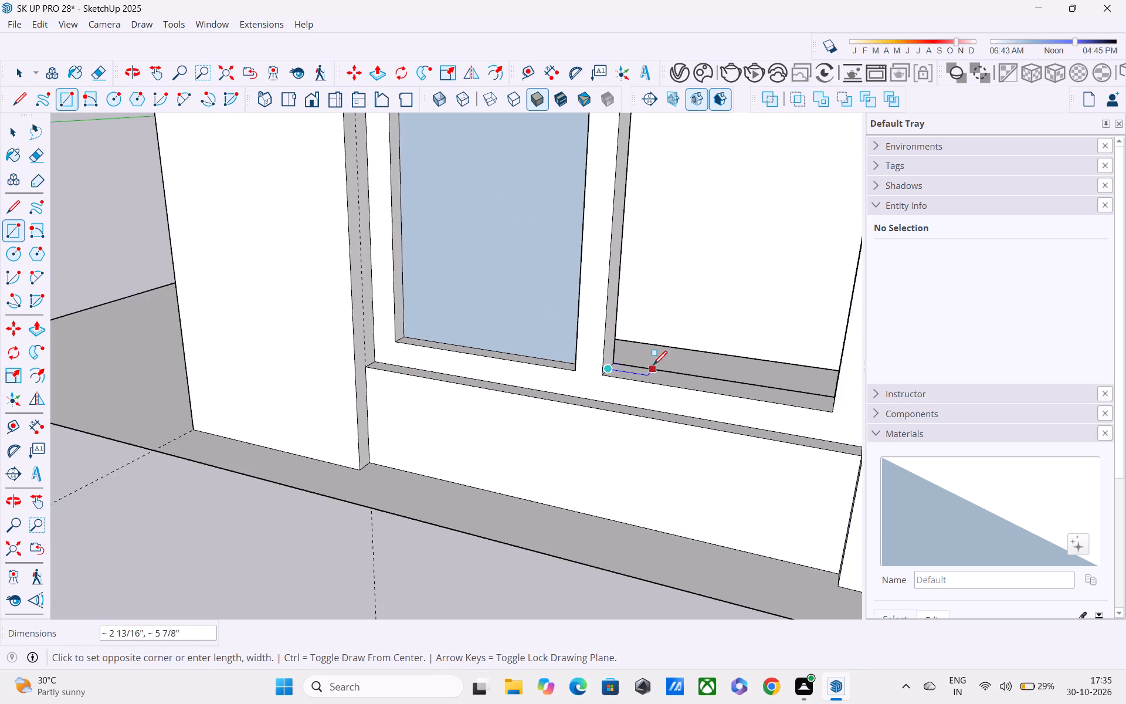
middle_click_drag(653, 367, 324, 455)
scroll(324, 455, "up", 1)
scroll(324, 455, "down", 9)
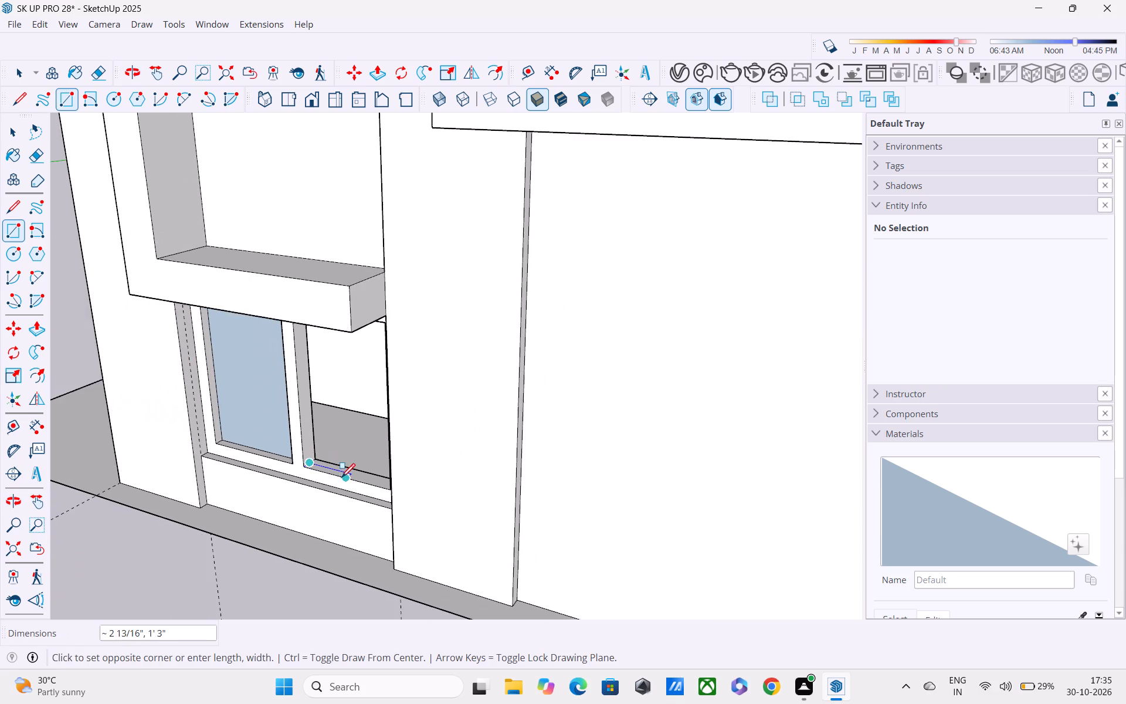
middle_click_drag(342, 479, 414, 593)
middle_click_drag(415, 553, 281, 357)
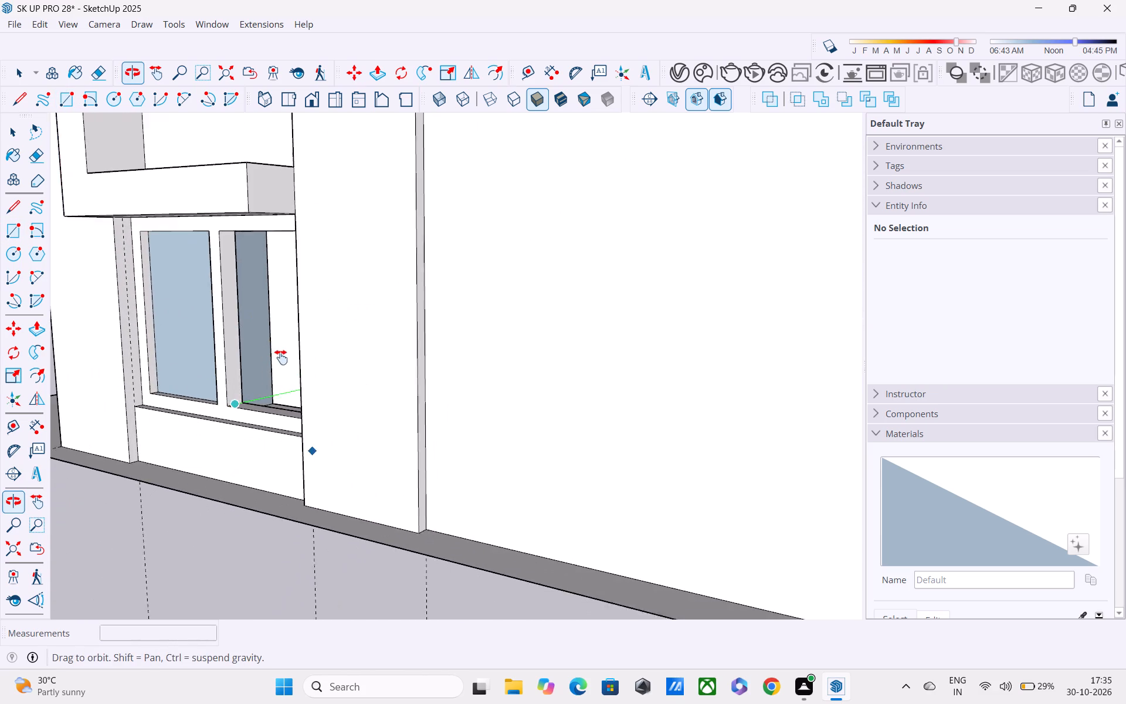
middle_click_drag(281, 357, 279, 355)
middle_click_drag(306, 397, 392, 579)
middle_click_drag(395, 499, 445, 388)
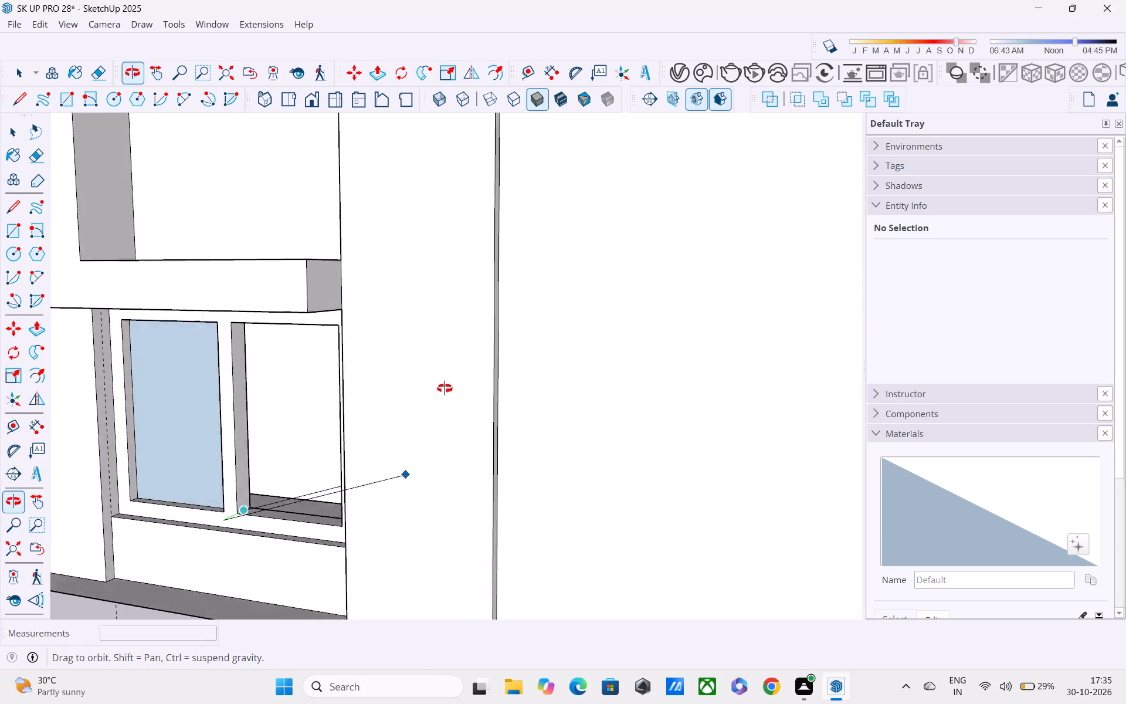
middle_click_drag(445, 388, 838, 304)
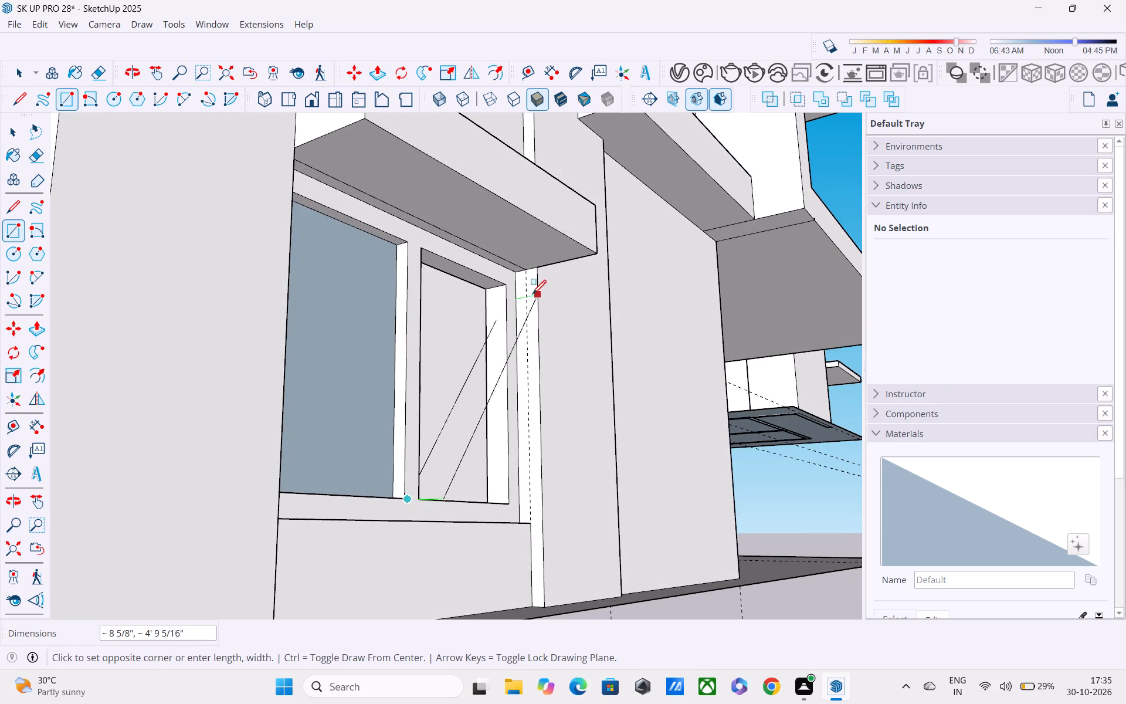
left_click(495, 290)
scroll(495, 293, "down", 4)
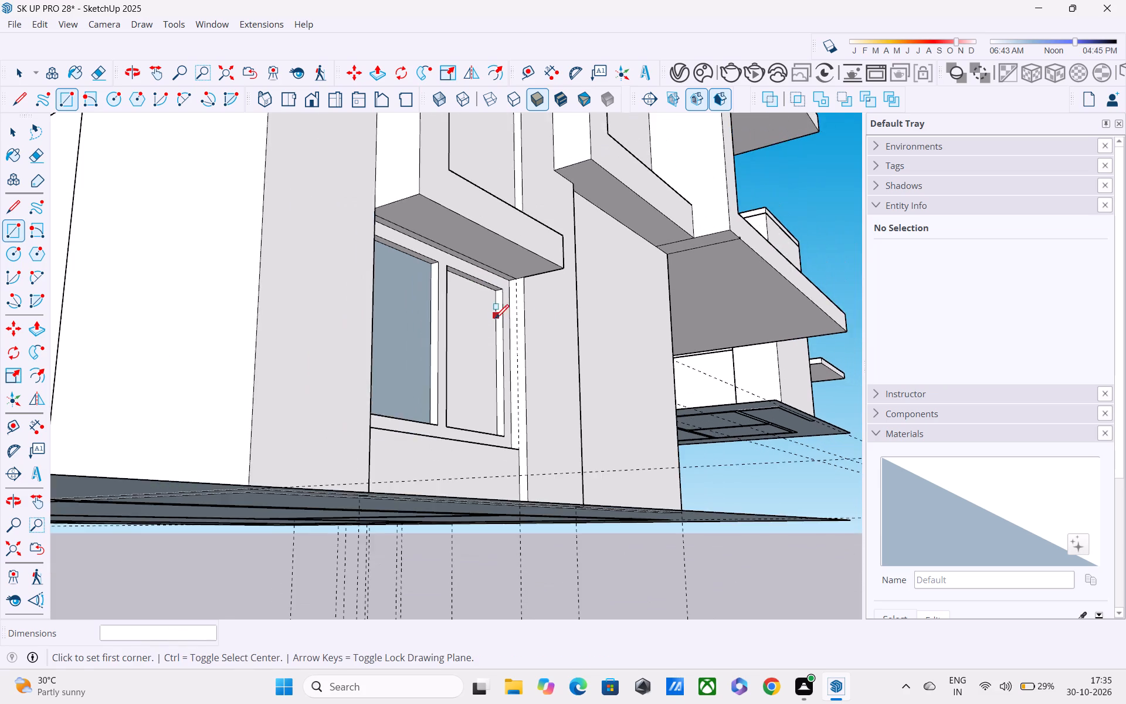
middle_click_drag(494, 320, 367, 371)
key("space")
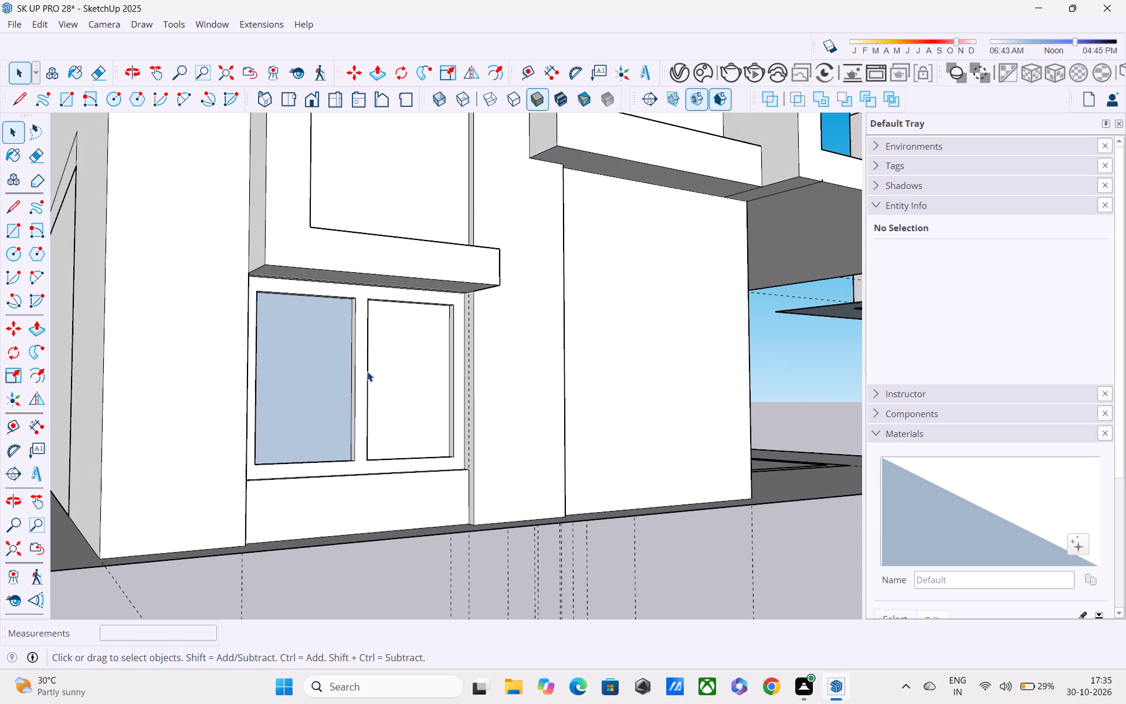
Paint both panes of the ground-floor front window with the Glass_Mirror_01 material from the Glass collection.
scroll(370, 374, "down", 1)
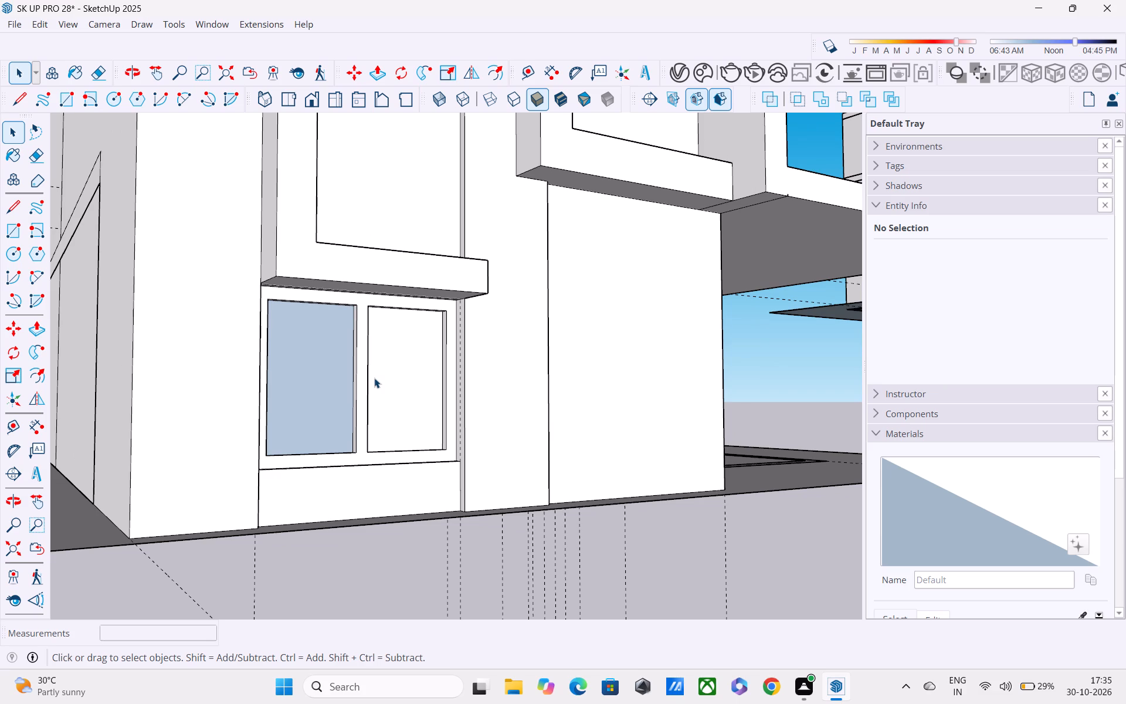
scroll(374, 378, "down", 3)
left_click(402, 368)
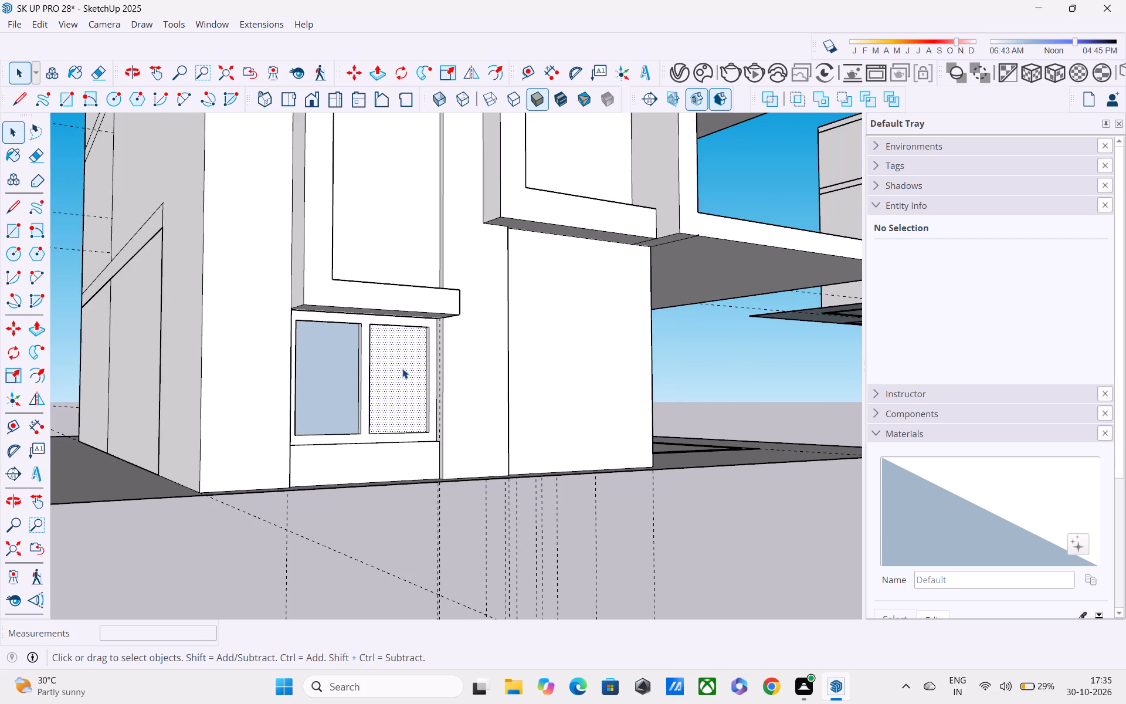
scroll(402, 368, "down", 2)
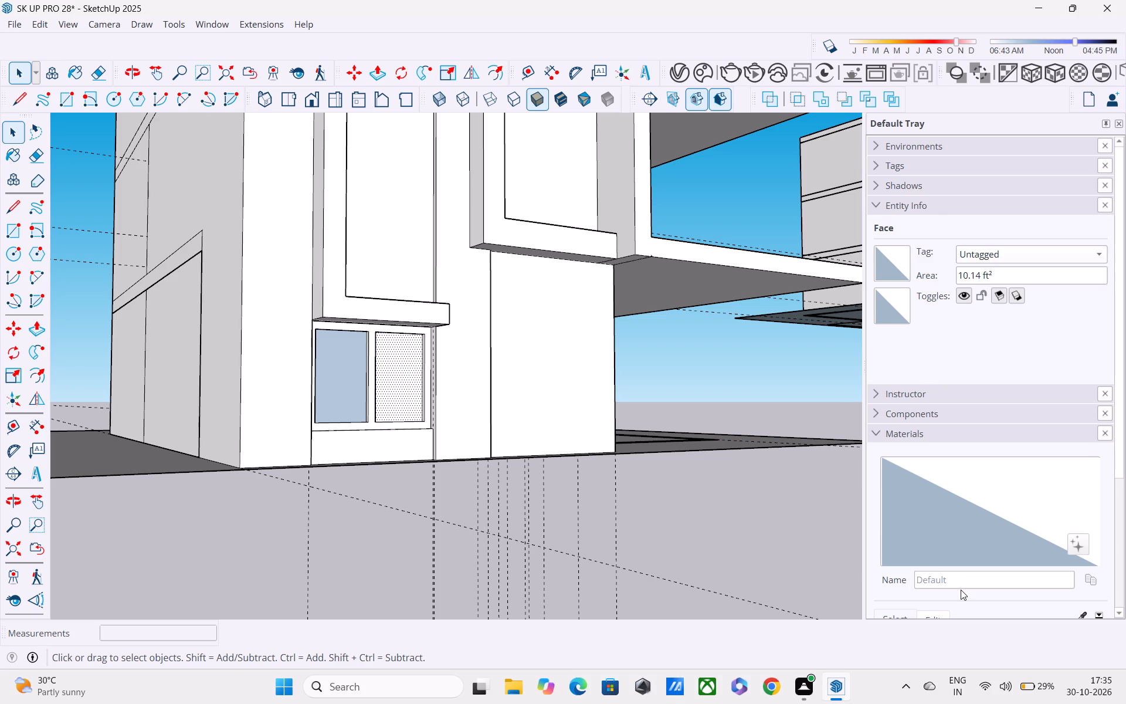
scroll(961, 588, "down", 2)
left_click(951, 456)
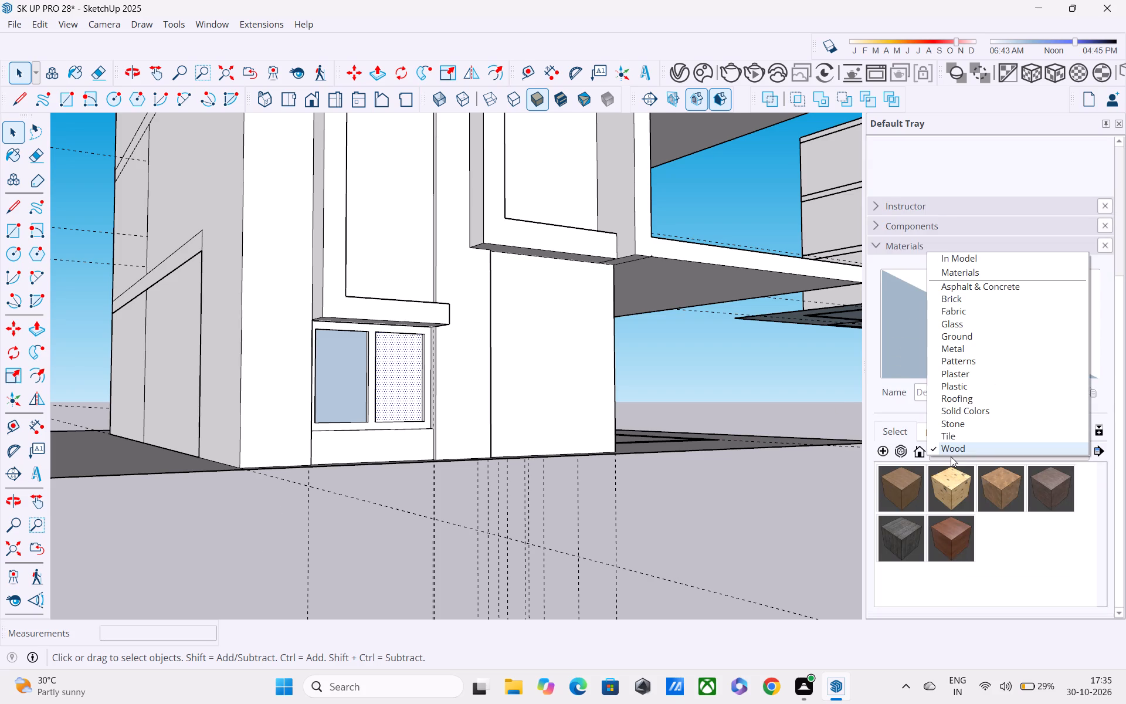
left_click(946, 326)
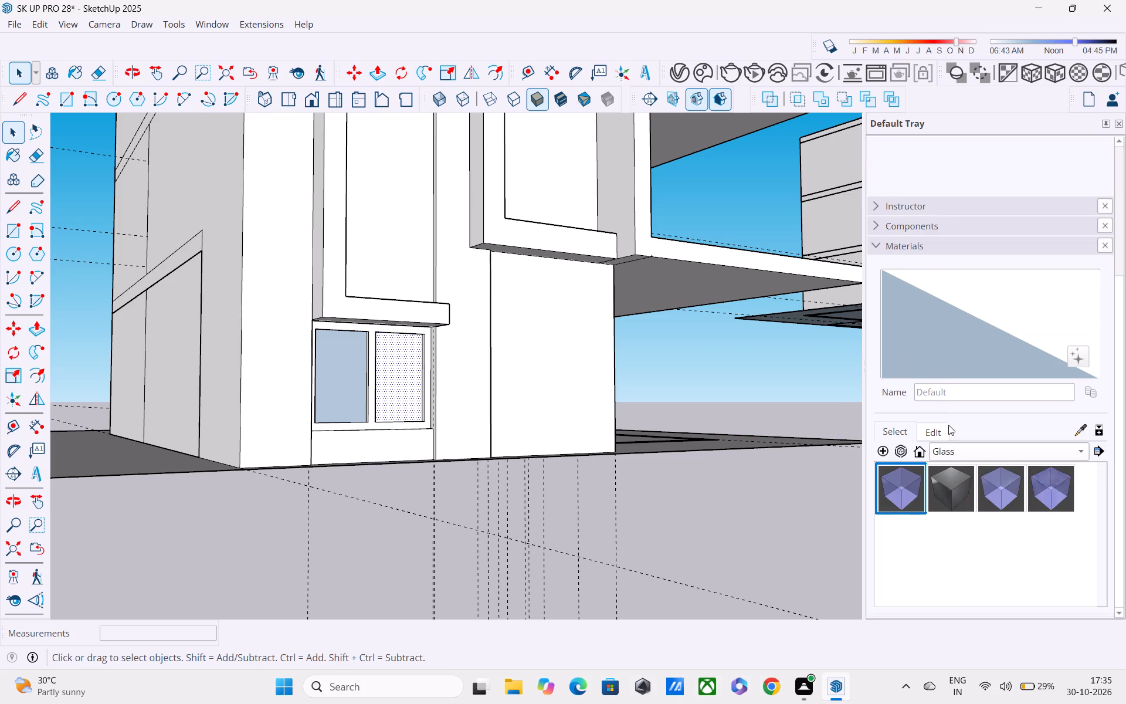
left_click(954, 474)
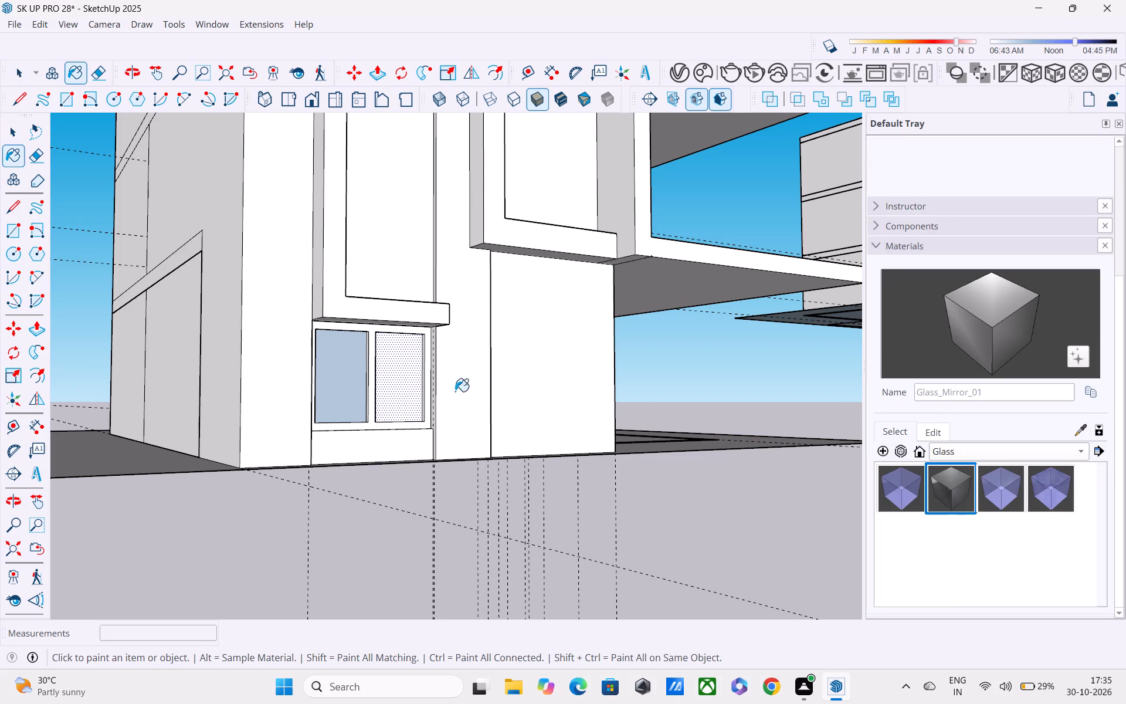
left_click(405, 376)
left_click(354, 370)
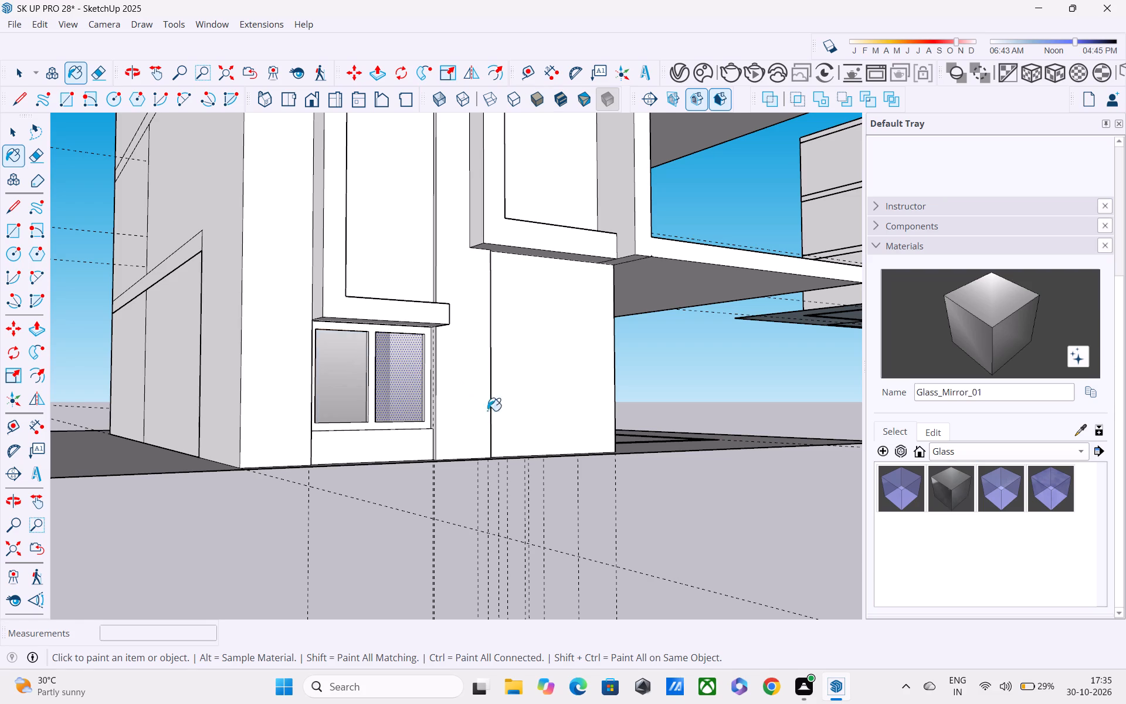
Paint the ground-floor window's frame and mullion with the Wood_Veneer_15_1K material from the Wood collection.
middle_click_drag(489, 417, 399, 412)
scroll(396, 400, "down", 3)
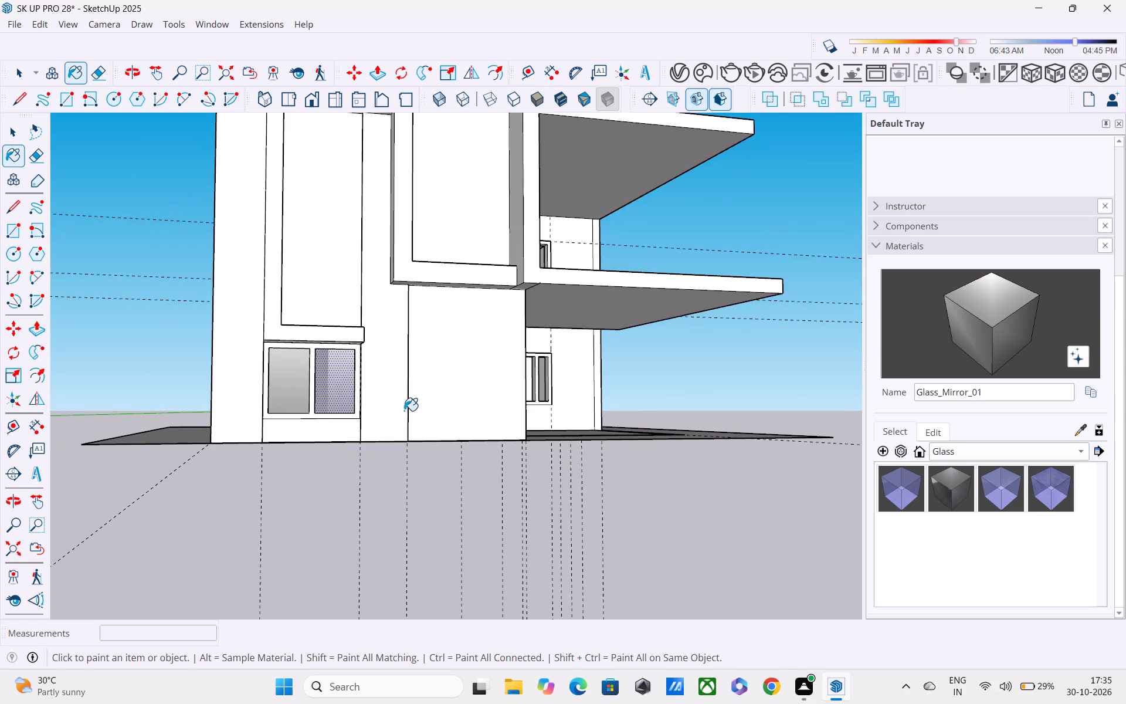
left_click(957, 457)
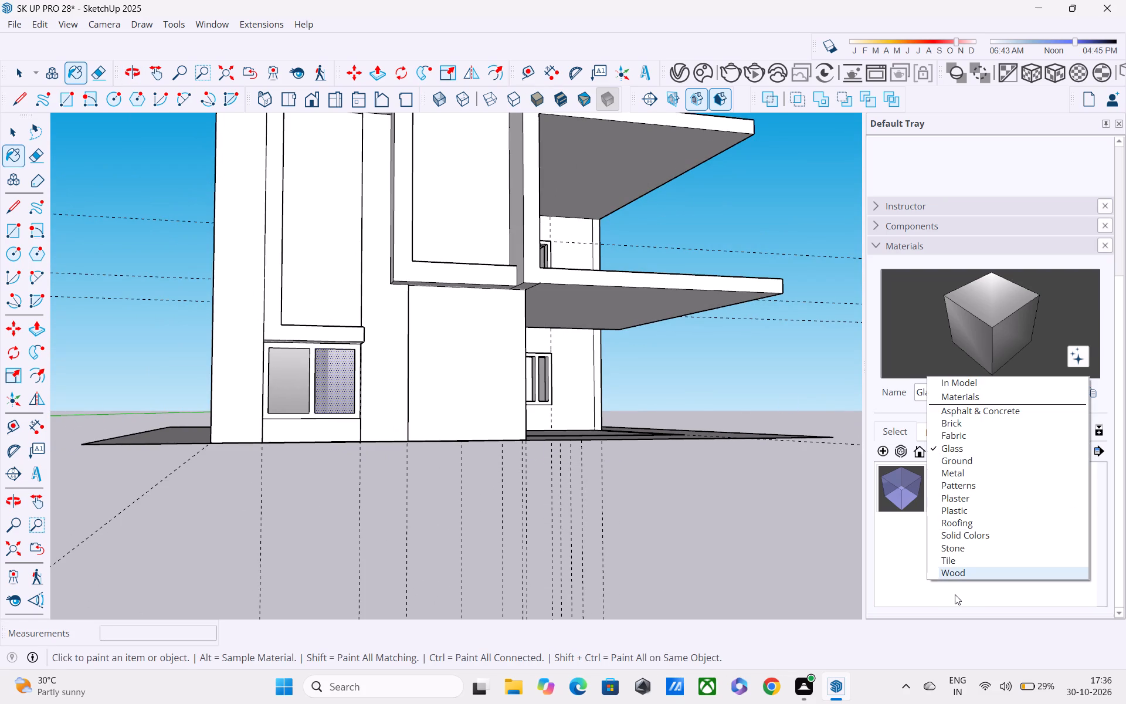
left_click(954, 583)
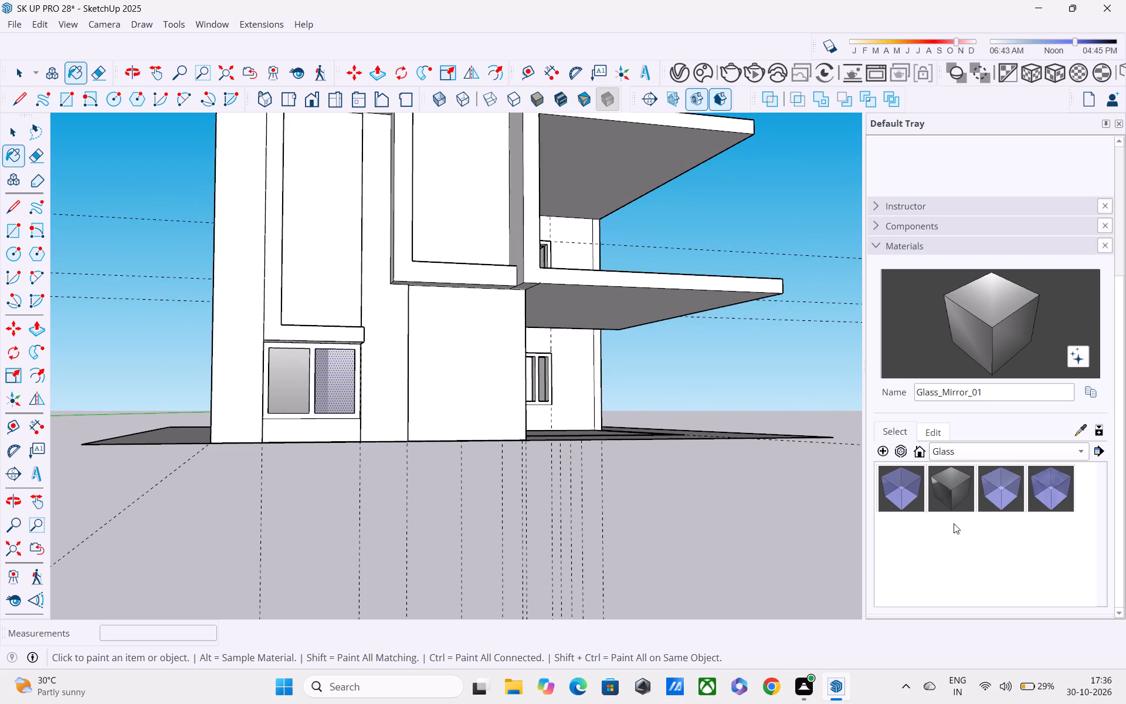
left_click(957, 442)
left_click(956, 444)
left_click(952, 529)
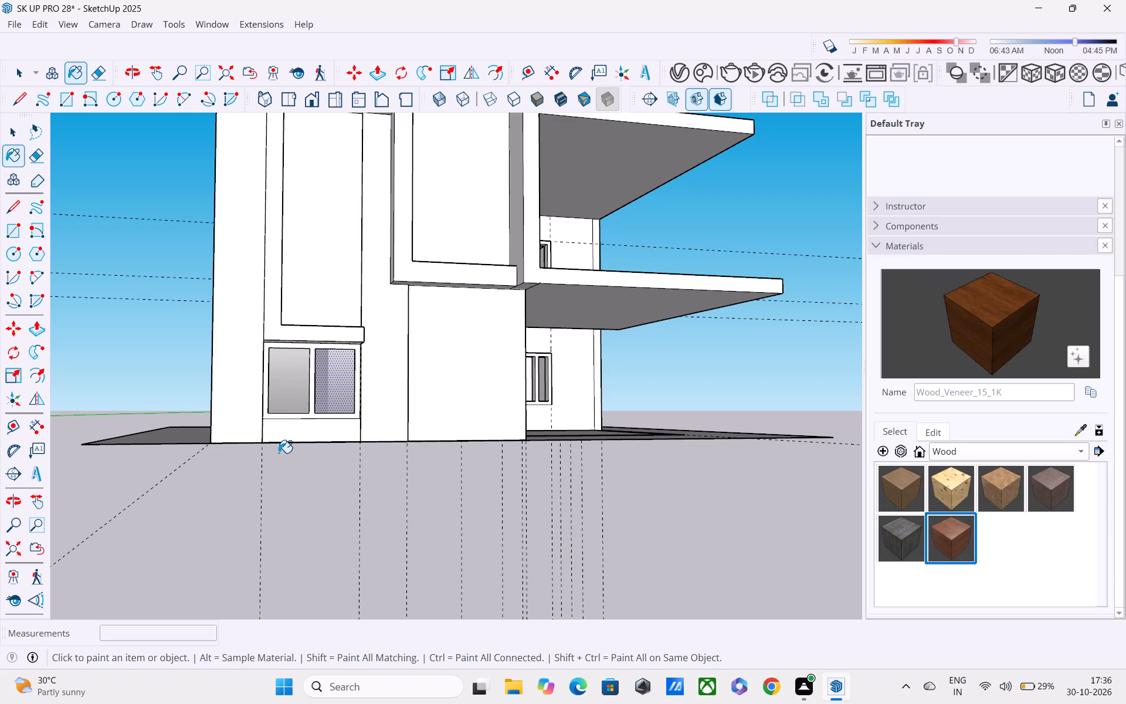
scroll(279, 434, "up", 5)
left_click(257, 357)
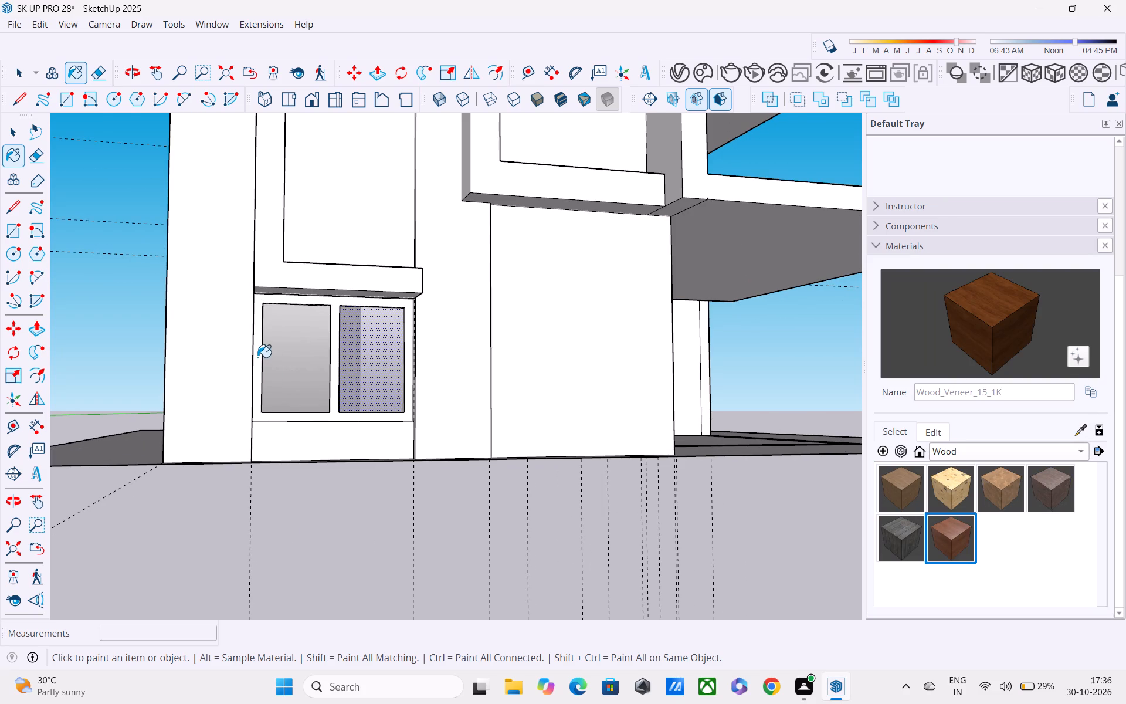
middle_click_drag(352, 408, 293, 475)
key("space")
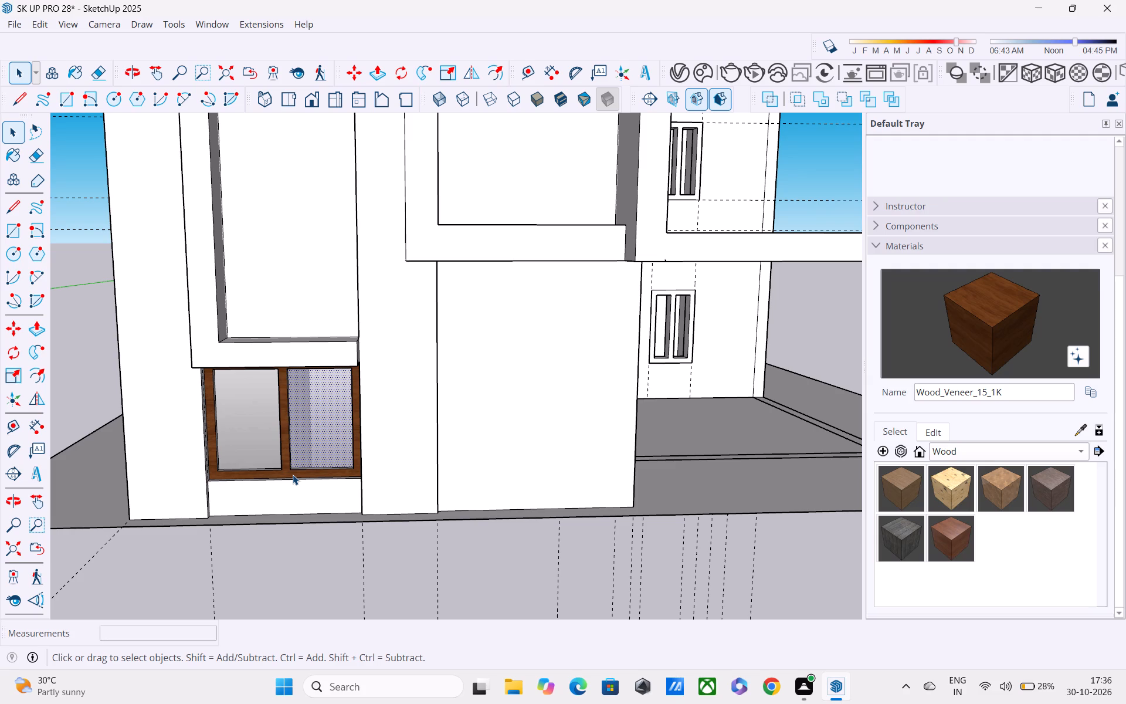
Examine the painted ground-floor window and the whole front facade from several angles.
scroll(293, 475, "down", 2)
middle_click_drag(379, 570, 353, 485)
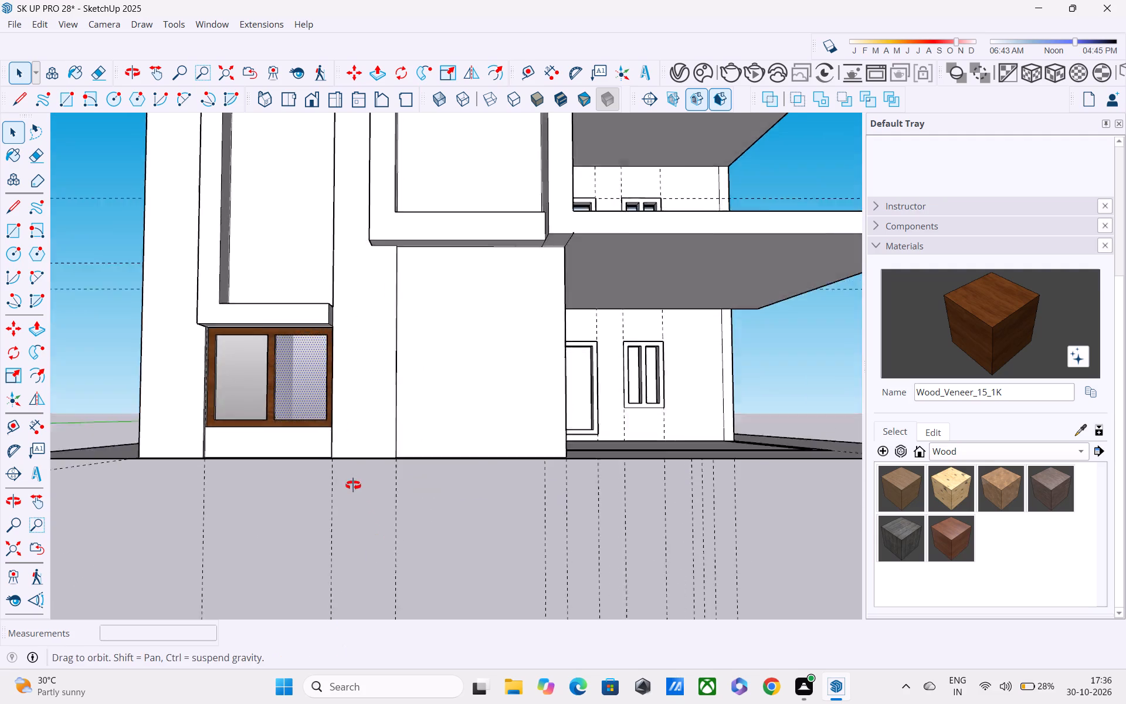
middle_click_drag(353, 485, 345, 463)
key("space")
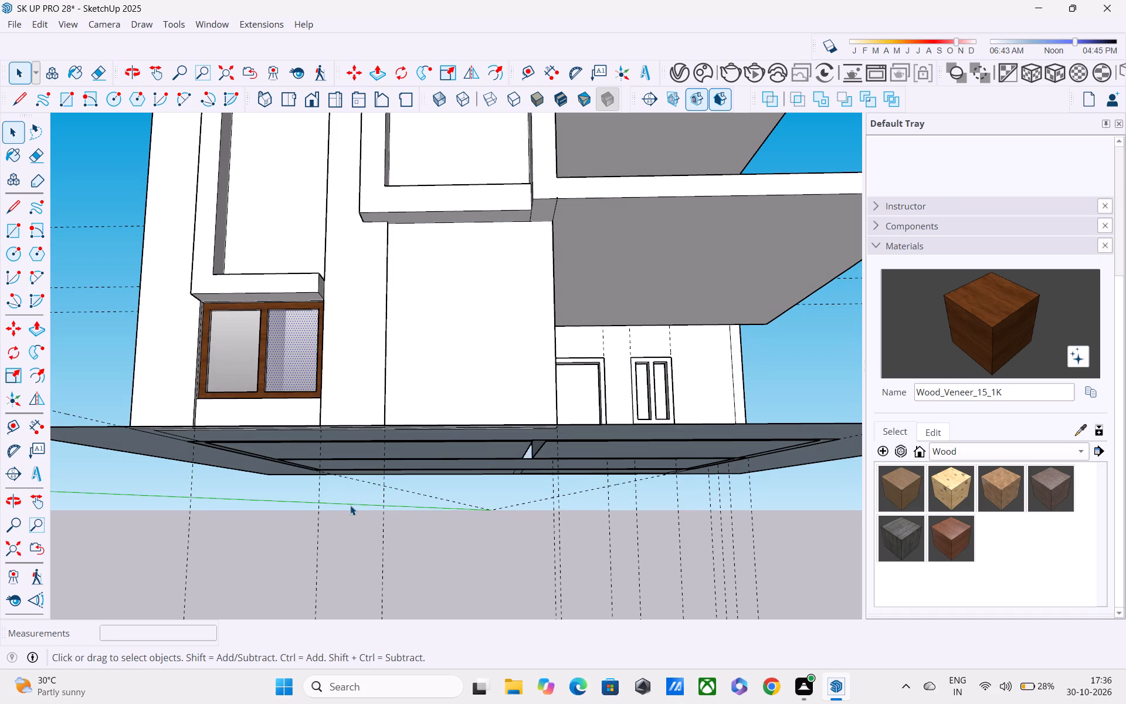
scroll(348, 490, "down", 3)
middle_click_drag(348, 489, 314, 591)
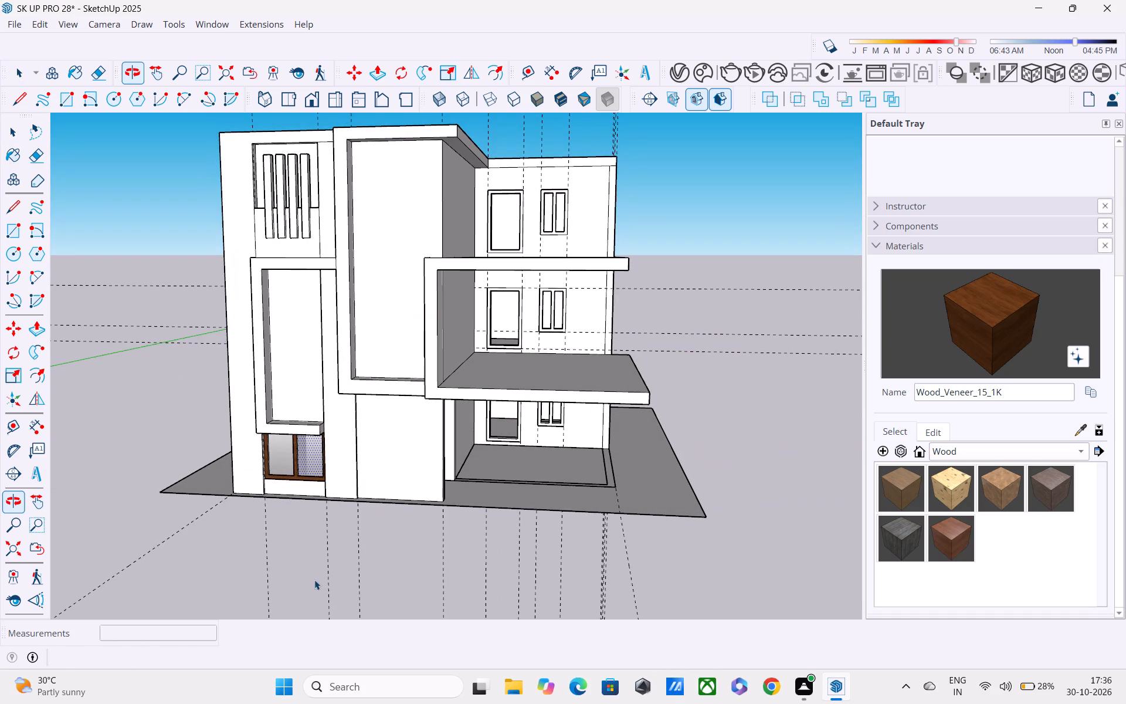
key("space")
left_click(186, 365)
middle_click_drag(256, 465, 196, 392)
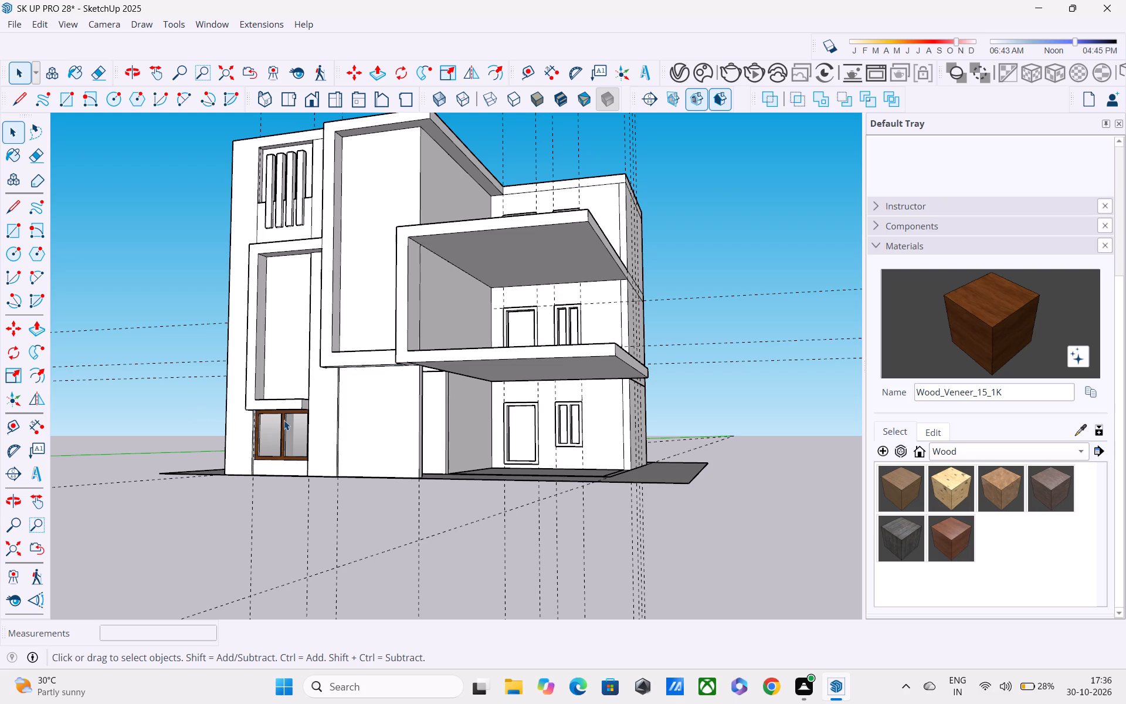
scroll(284, 420, "down", 1)
middle_click_drag(284, 419, 202, 394)
scroll(202, 394, "down", 1)
scroll(245, 445, "up", 11)
scroll(265, 451, "down", 2)
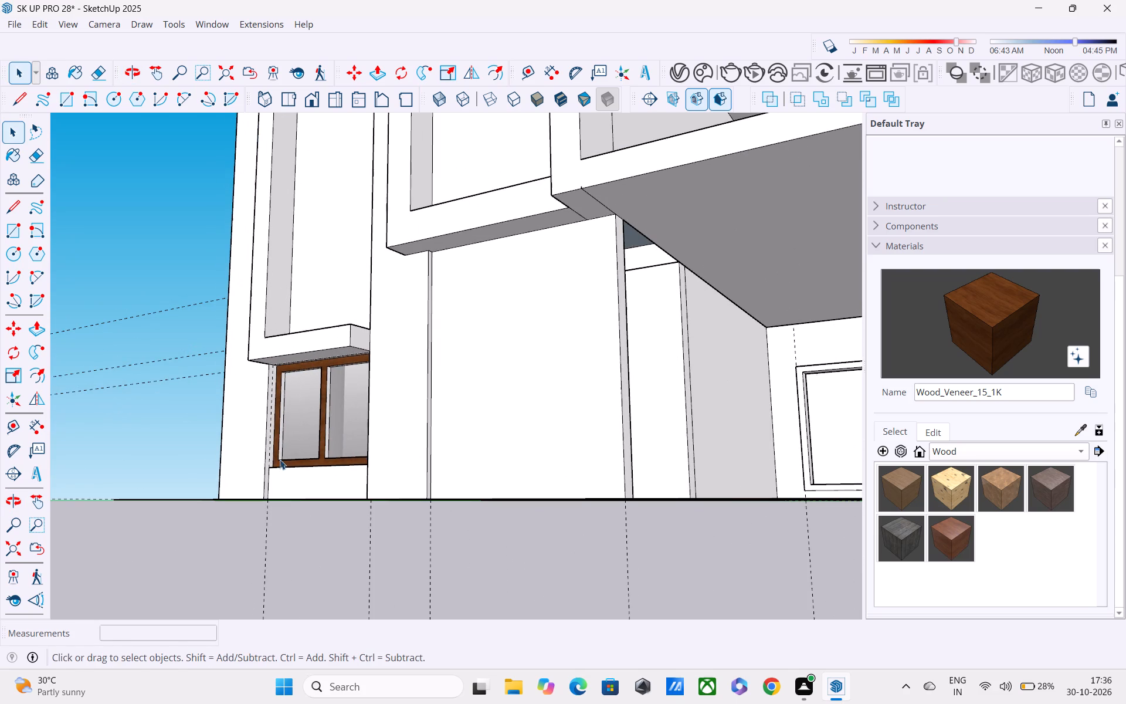
Delete the three vertical guide lines below the ground-floor window and the adjoining front wall.
middle_click_drag(287, 467, 300, 390)
left_click_drag(518, 523, 513, 522)
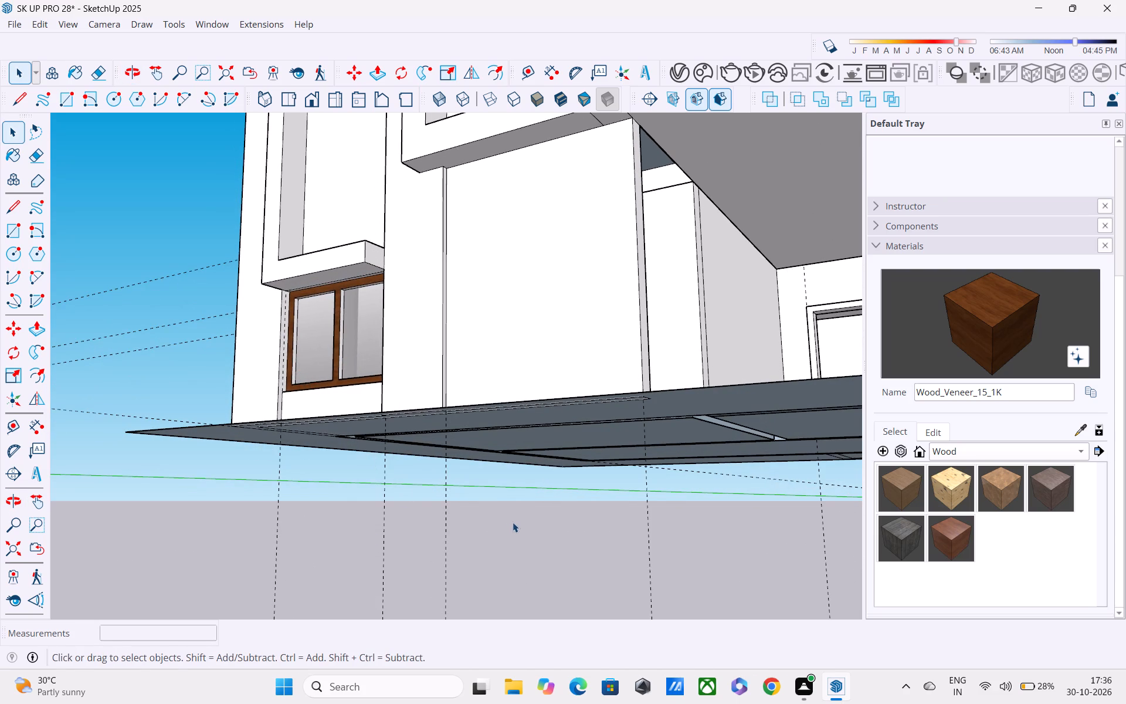
left_click_drag(513, 522, 239, 563)
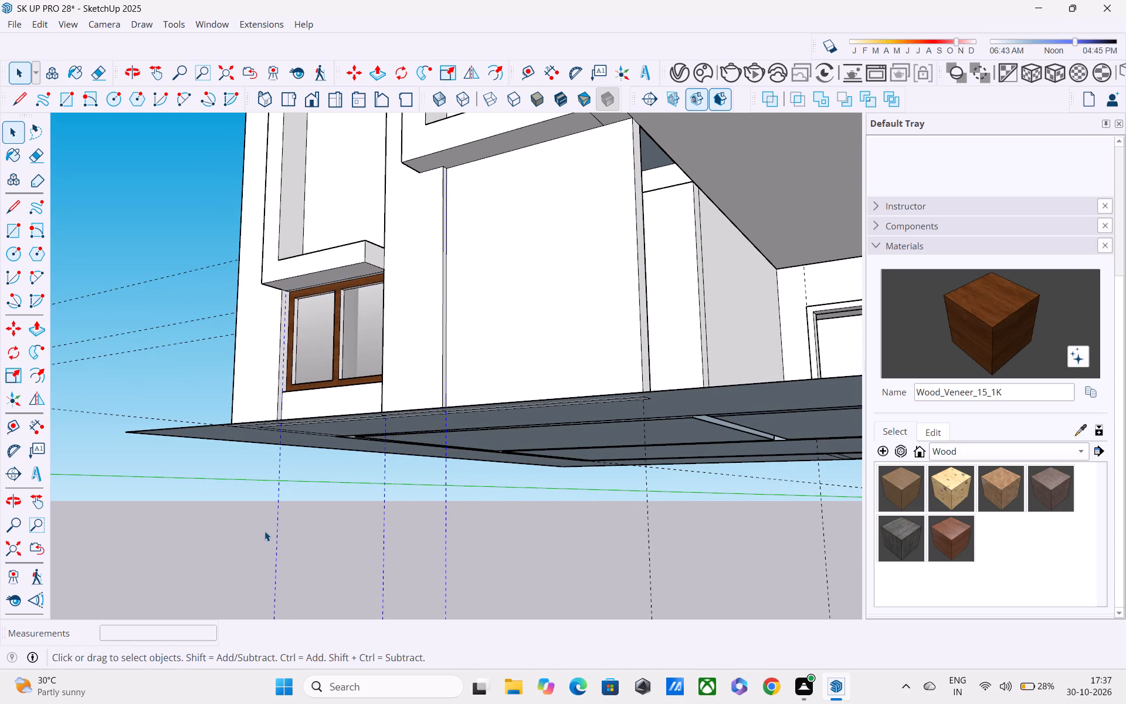
key("Delete")
Delete the guide line that crosses the open ground in front of the house parallel to the green axis.
scroll(262, 535, "down", 4)
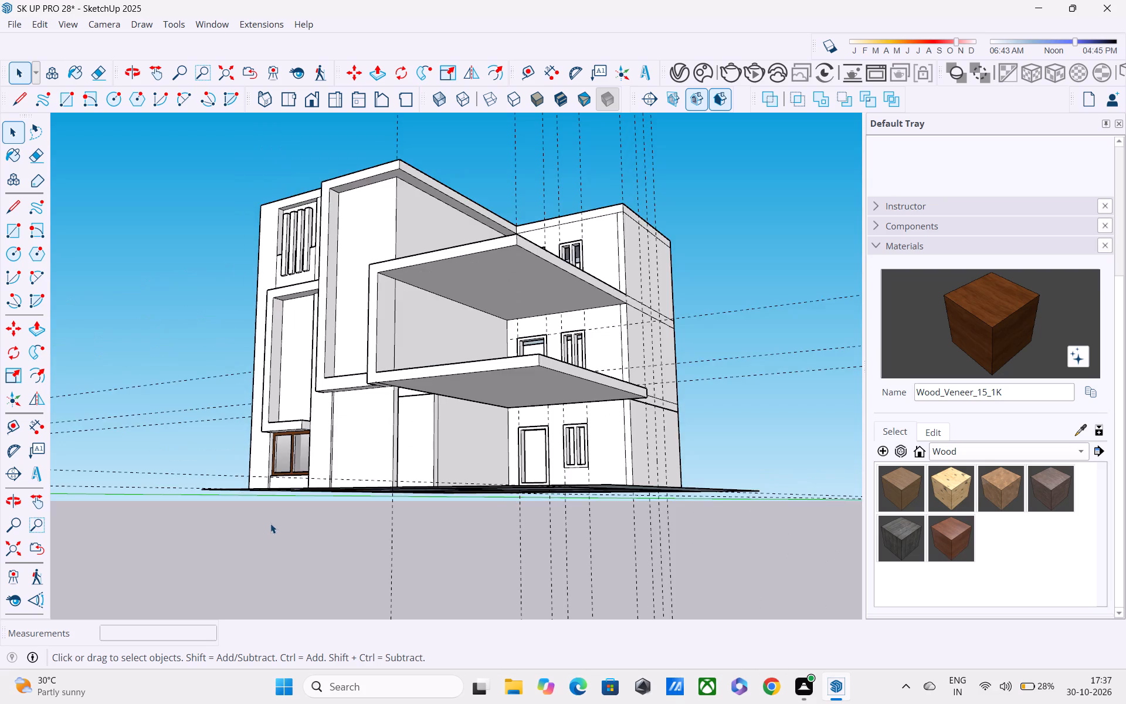
scroll(274, 518, "down", 1)
middle_click_drag(274, 513, 246, 430, "shift")
middle_click_drag(266, 513, 321, 643)
scroll(321, 643, "down", 1)
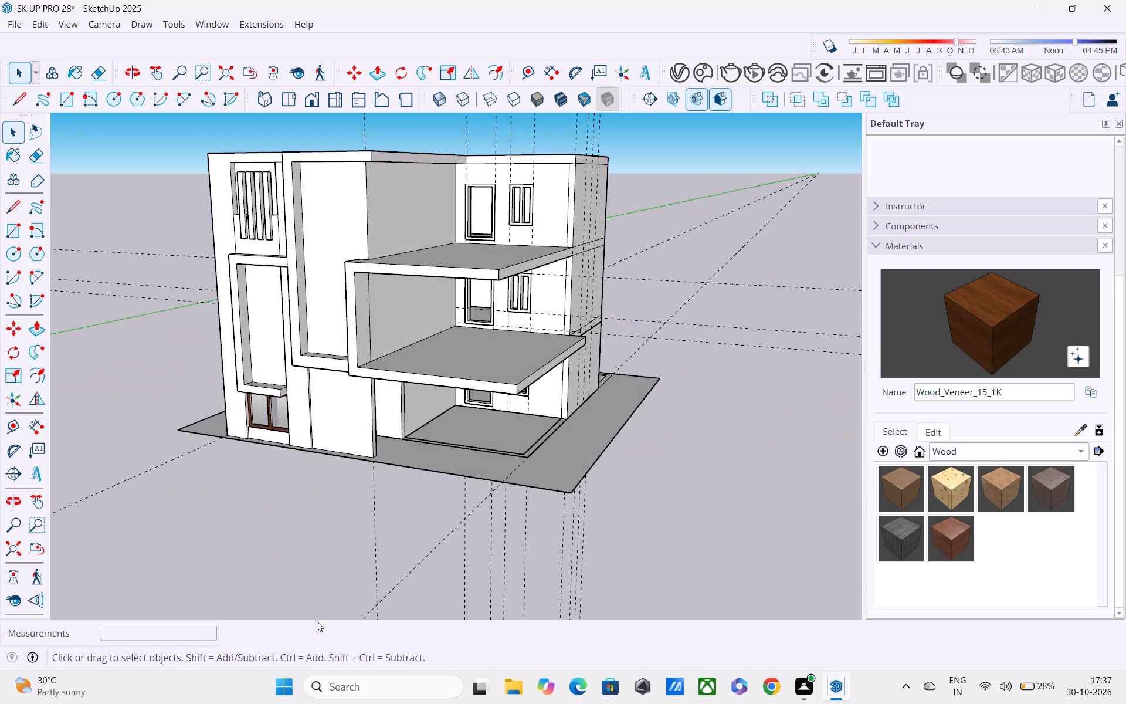
middle_click_drag(314, 607, 303, 513, "shift")
left_click_drag(303, 512, 378, 586)
left_click_drag(367, 556, 299, 504)
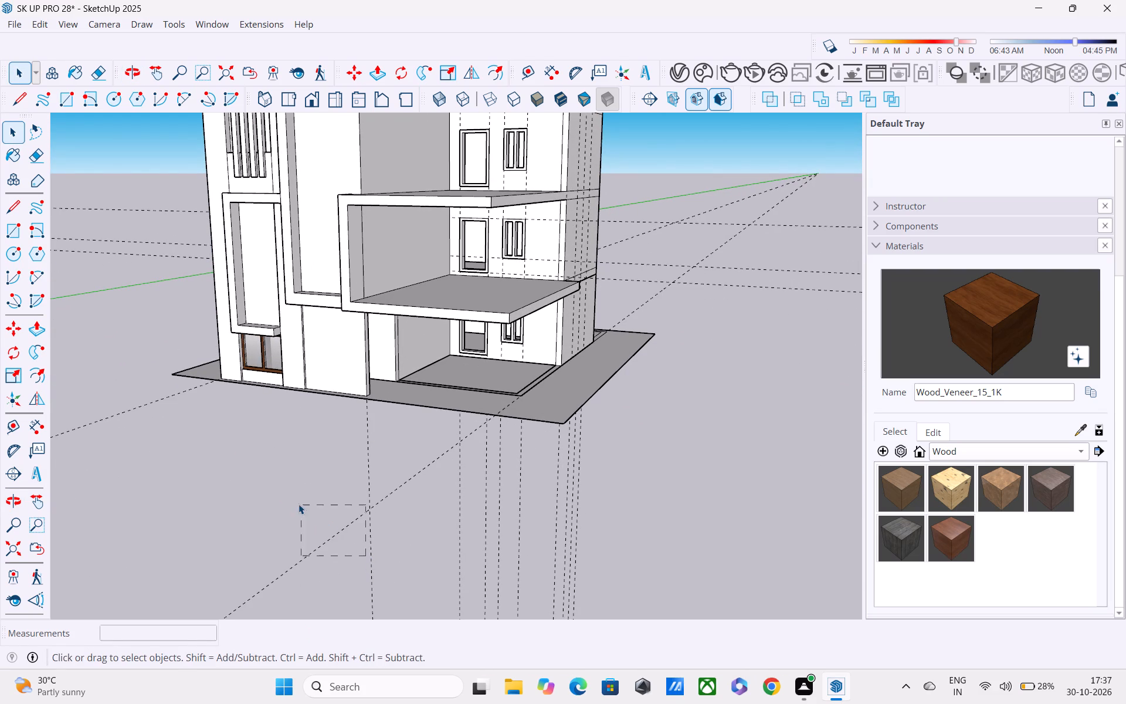
left_click_drag(299, 504, 297, 503)
key("Delete")
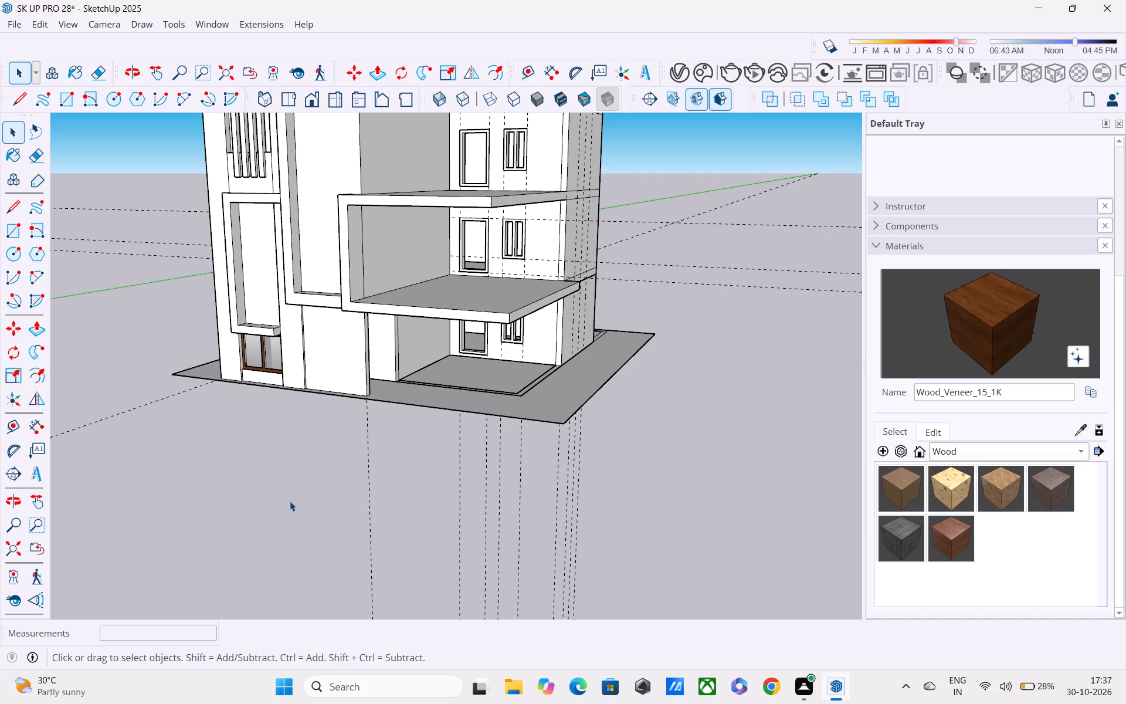
Delete the remaining ground-level guide line that runs diagonally into the front corner beside the ground-floor window.
scroll(290, 501, "down", 2)
middle_click_drag(290, 500, 413, 488, "shift")
left_click_drag(223, 391, 232, 454)
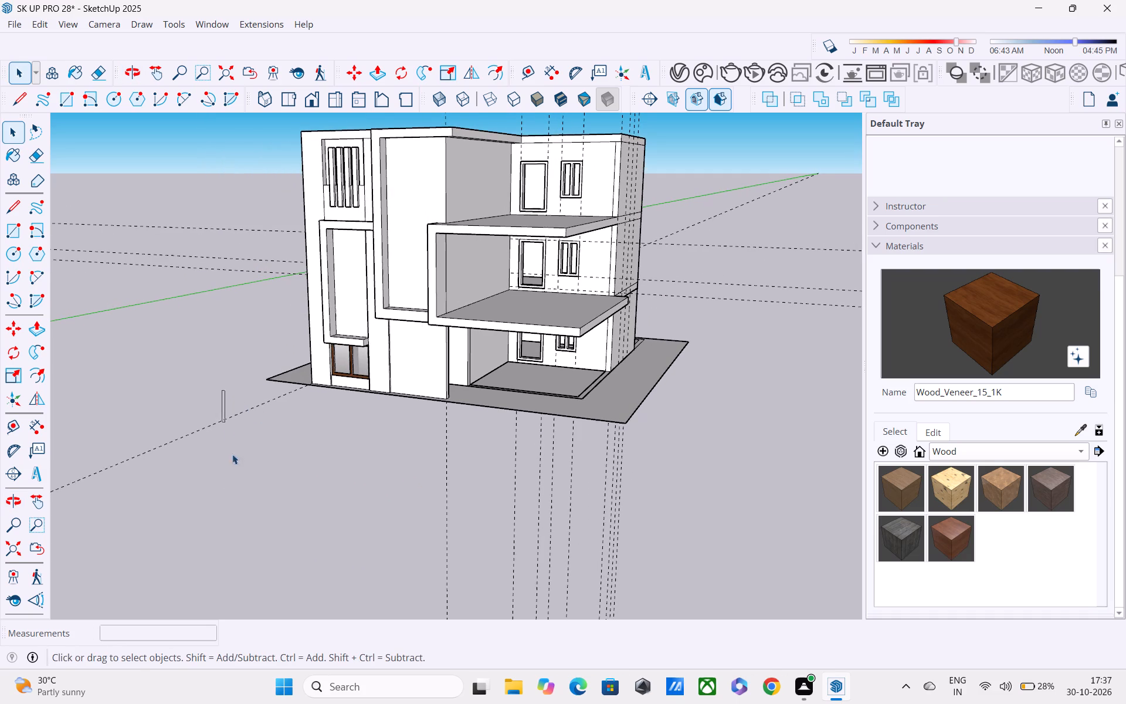
left_click_drag(232, 454, 239, 489)
left_click_drag(239, 489, 178, 408)
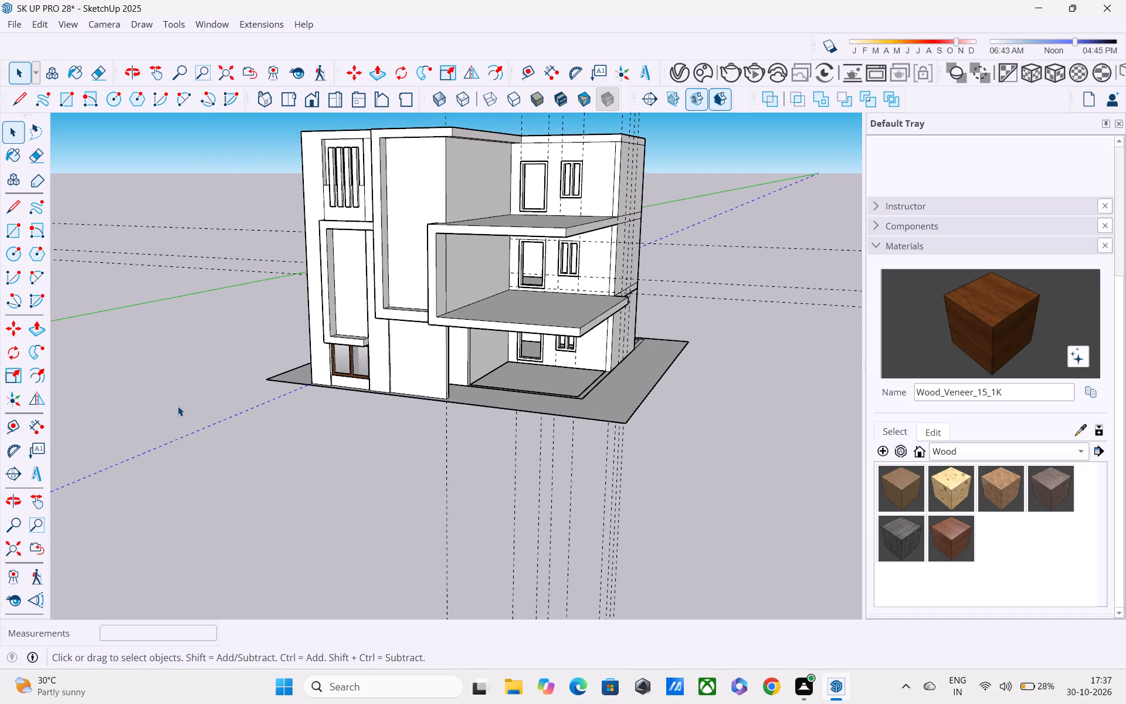
scroll(178, 406, "down", 2)
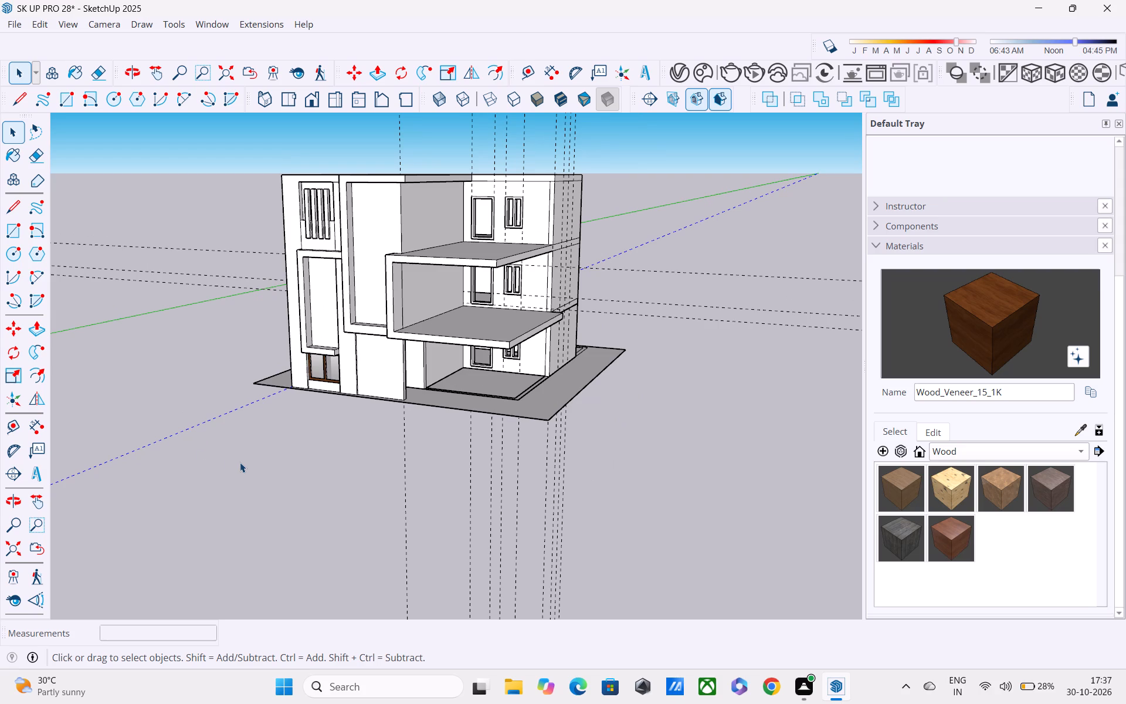
key("Delete")
Delete the vertical guide line at the outer front corner of the tall projecting facade frame.
scroll(229, 465, "down", 2)
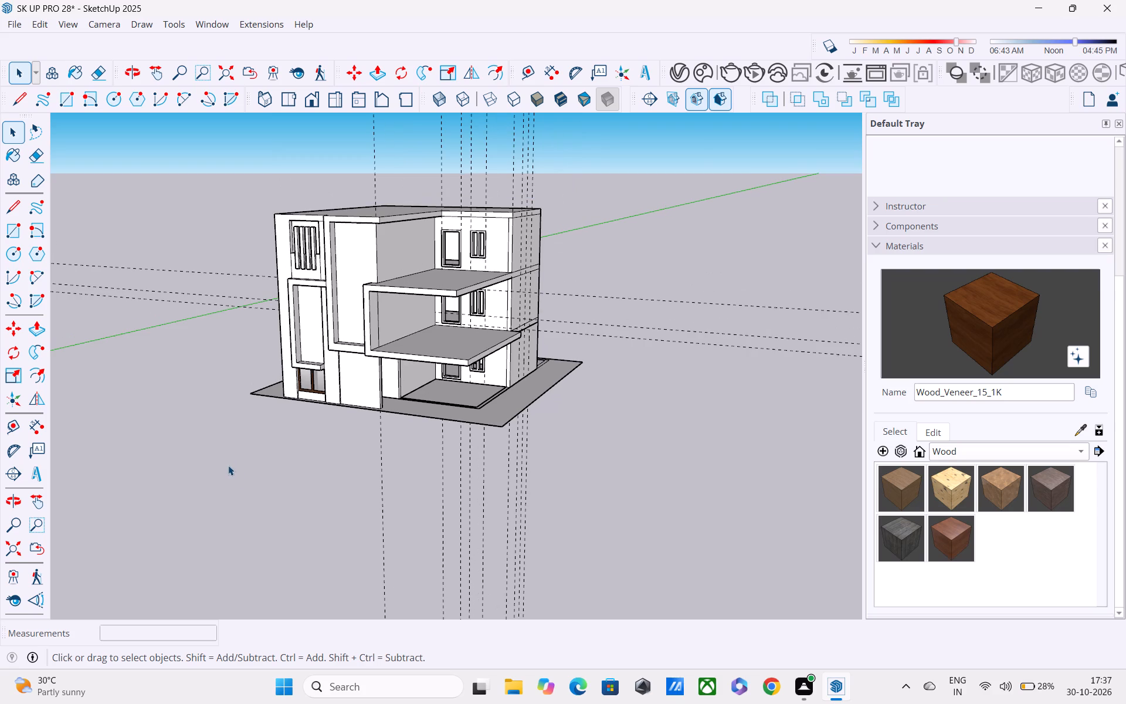
middle_click_drag(540, 673, 544, 552)
middle_click_drag(536, 537, 508, 463)
scroll(364, 507, "up", 1)
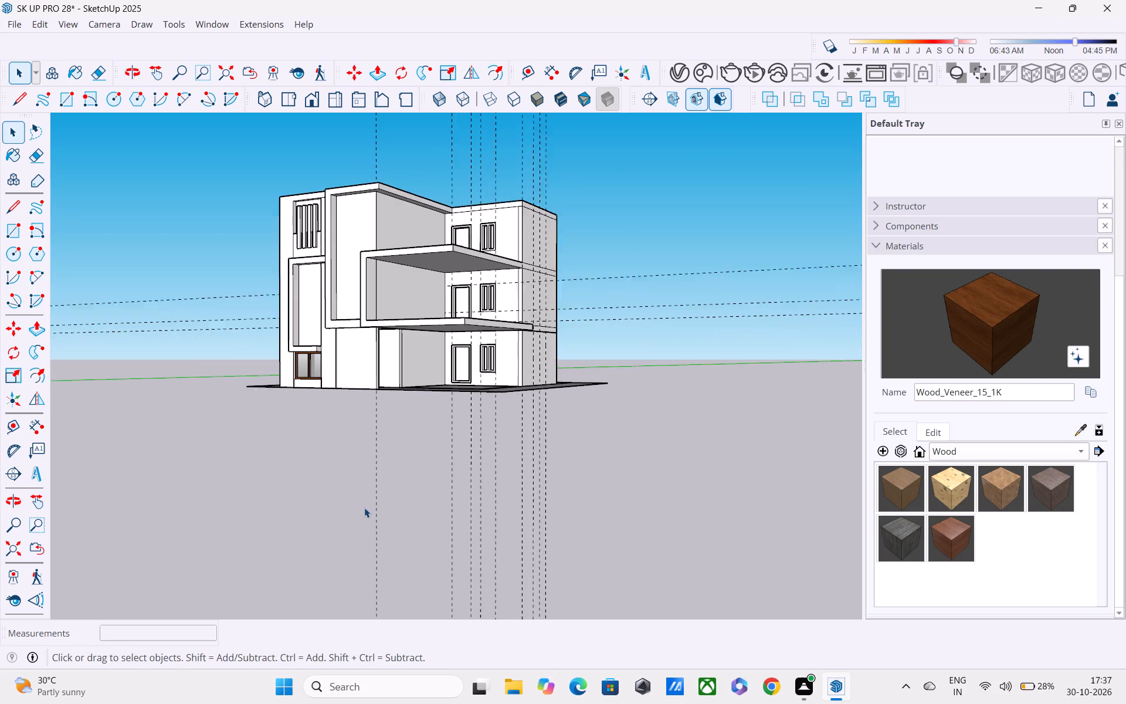
scroll(364, 507, "up", 1)
left_click_drag(389, 535, 342, 517)
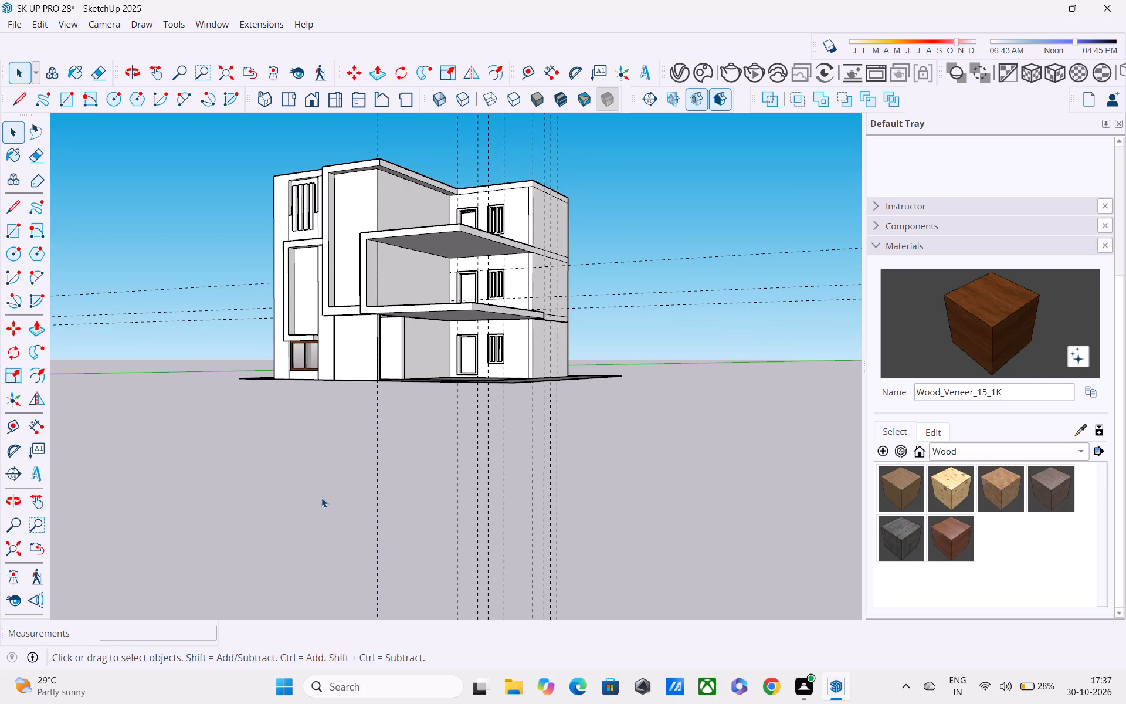
key("Delete")
Examine the ground floor and projecting frames of the front facade from different angles.
scroll(321, 497, "up", 4)
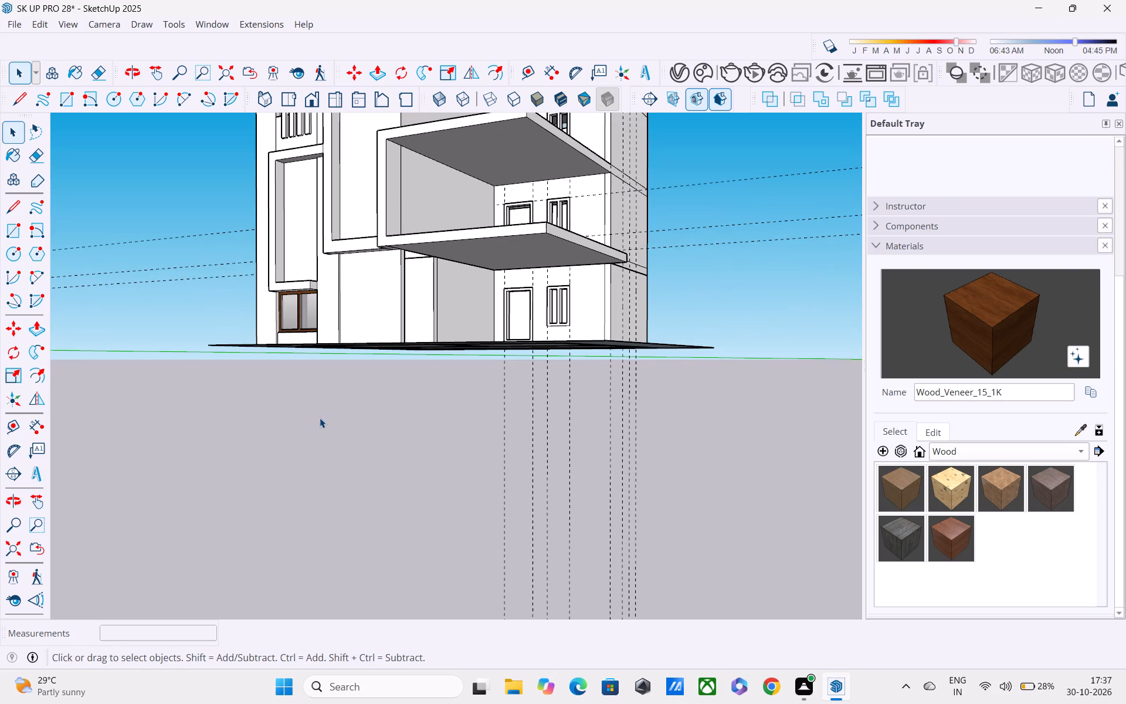
middle_click_drag(320, 418, 310, 305, "shift")
middle_click_drag(310, 279, 433, 392)
scroll(449, 236, "up", 4)
middle_click_drag(447, 229, 438, 151)
middle_click_drag(439, 176, 462, 273, "shift")
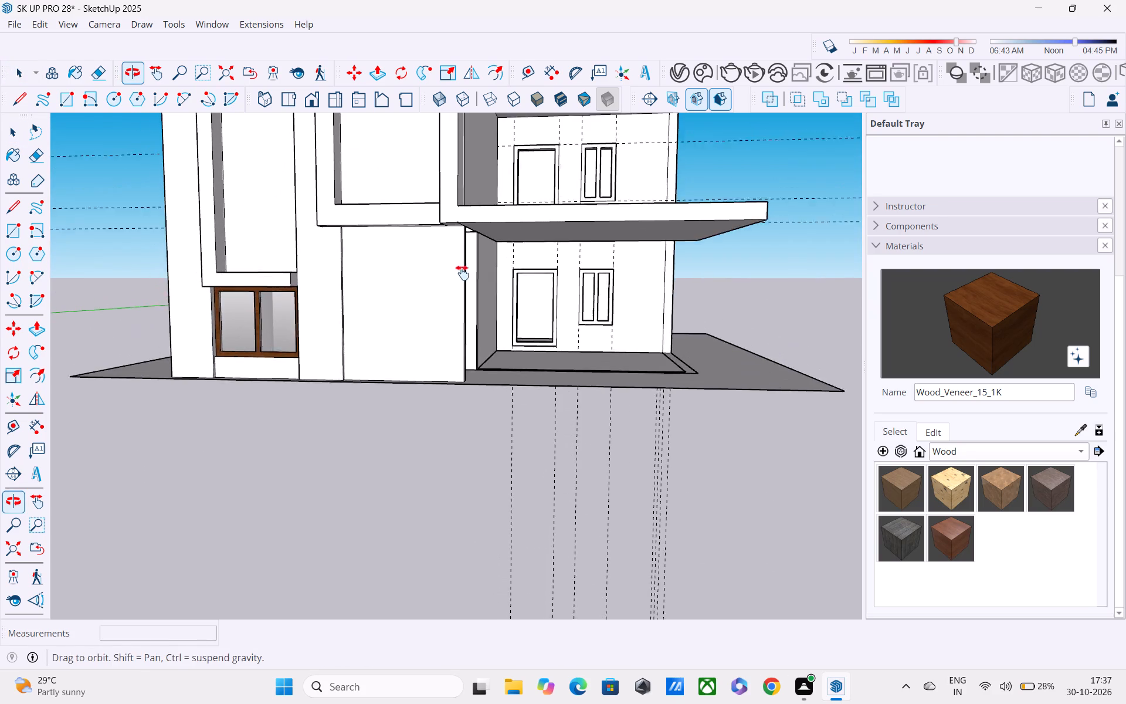
middle_click_drag(462, 273, 463, 277, "shift")
scroll(464, 277, "down", 3)
middle_click_drag(464, 277, 439, 305)
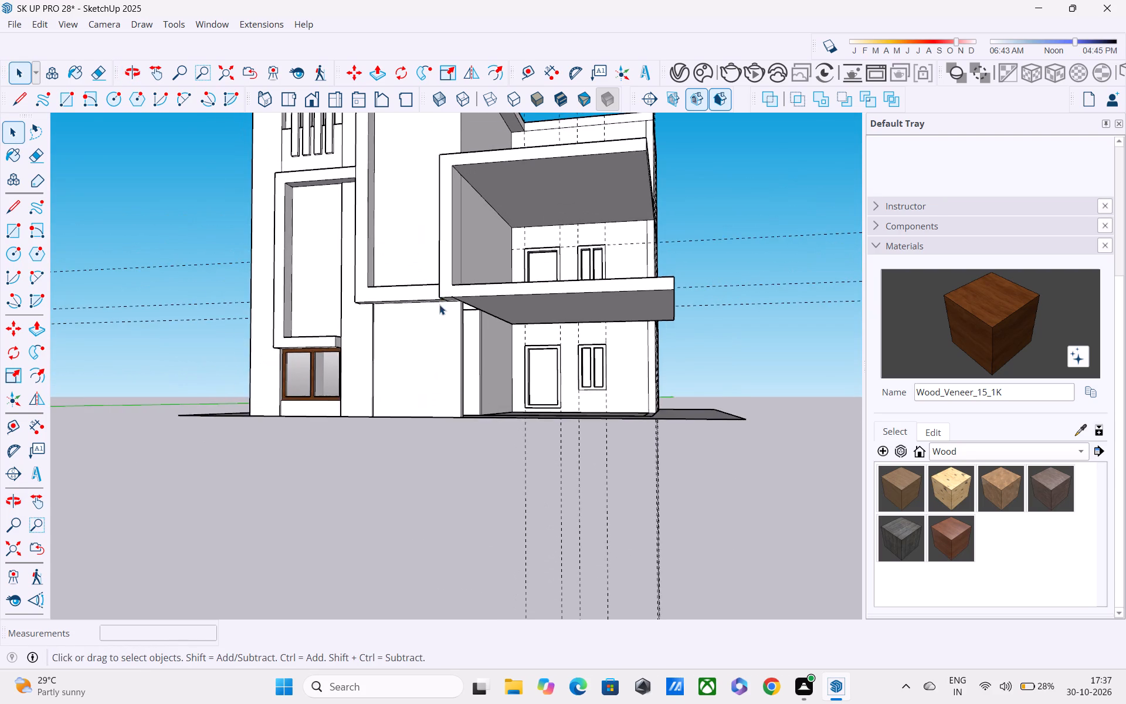
Examine the front facade's projecting frames and the underside corner where the middle frame meets the wide balcony frame.
scroll(439, 301, "up", 5)
middle_click_drag(463, 312, 348, 283)
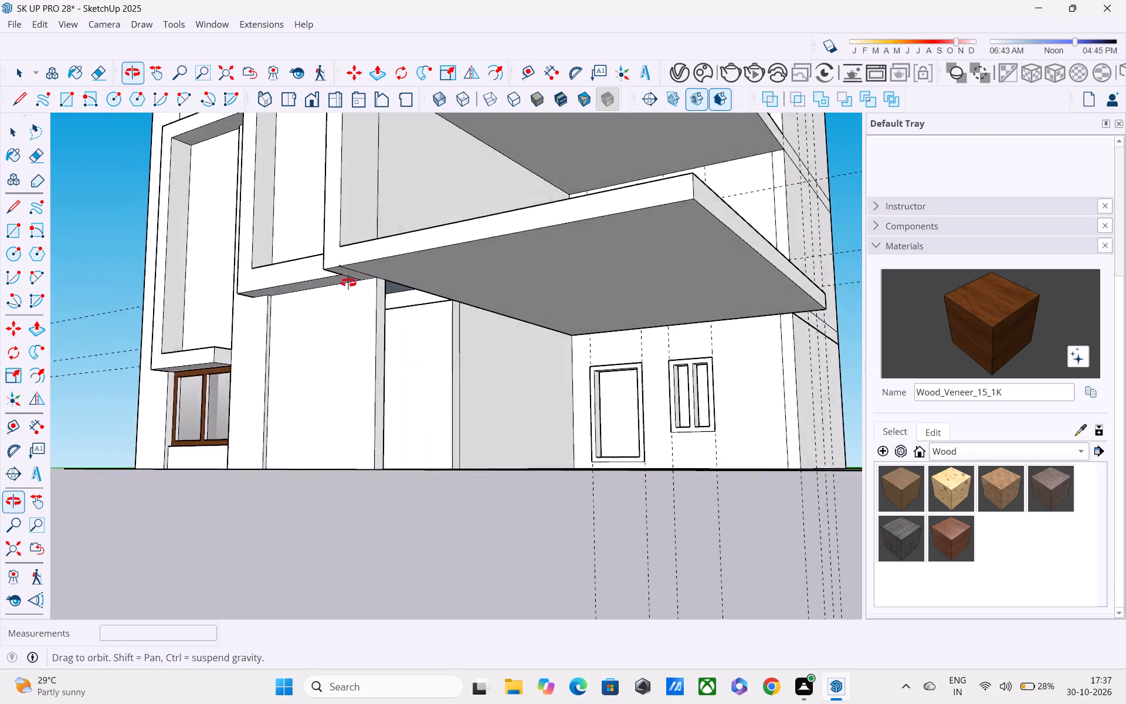
middle_click_drag(348, 283, 348, 282)
scroll(348, 282, "up", 4)
middle_click_drag(348, 283, 358, 311)
scroll(358, 311, "down", 3)
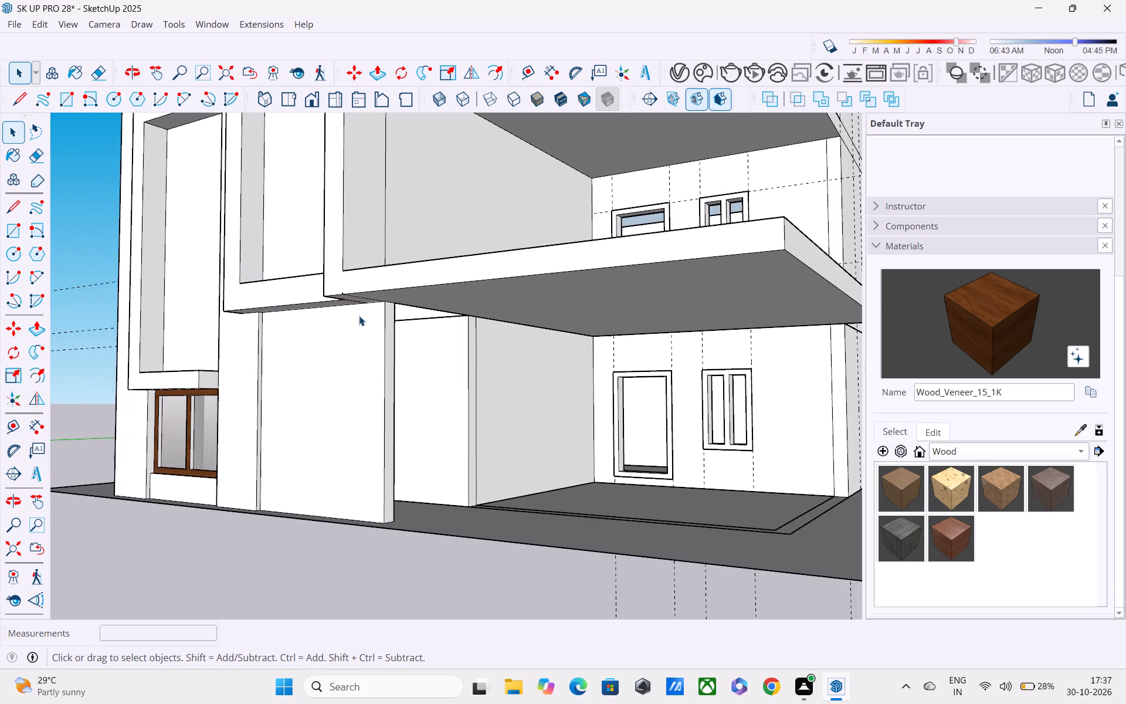
middle_click_drag(359, 316, 372, 357)
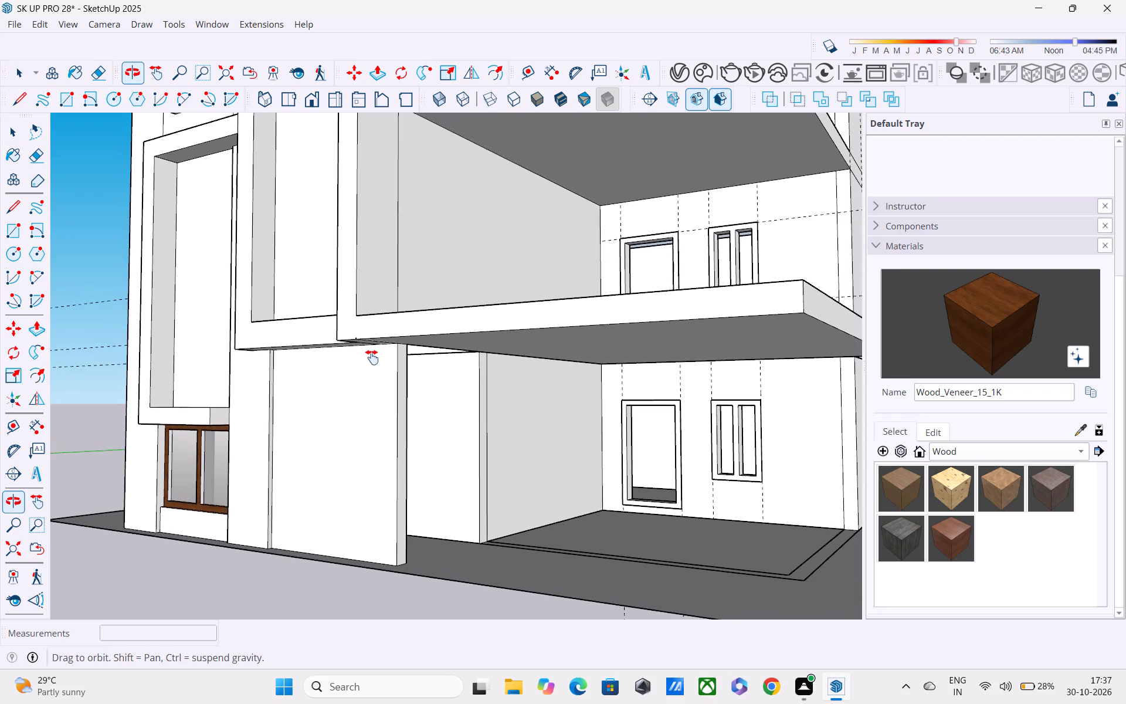
middle_click_drag(372, 357, 351, 297)
scroll(351, 297, "down", 2)
middle_click_drag(351, 297, 637, 315)
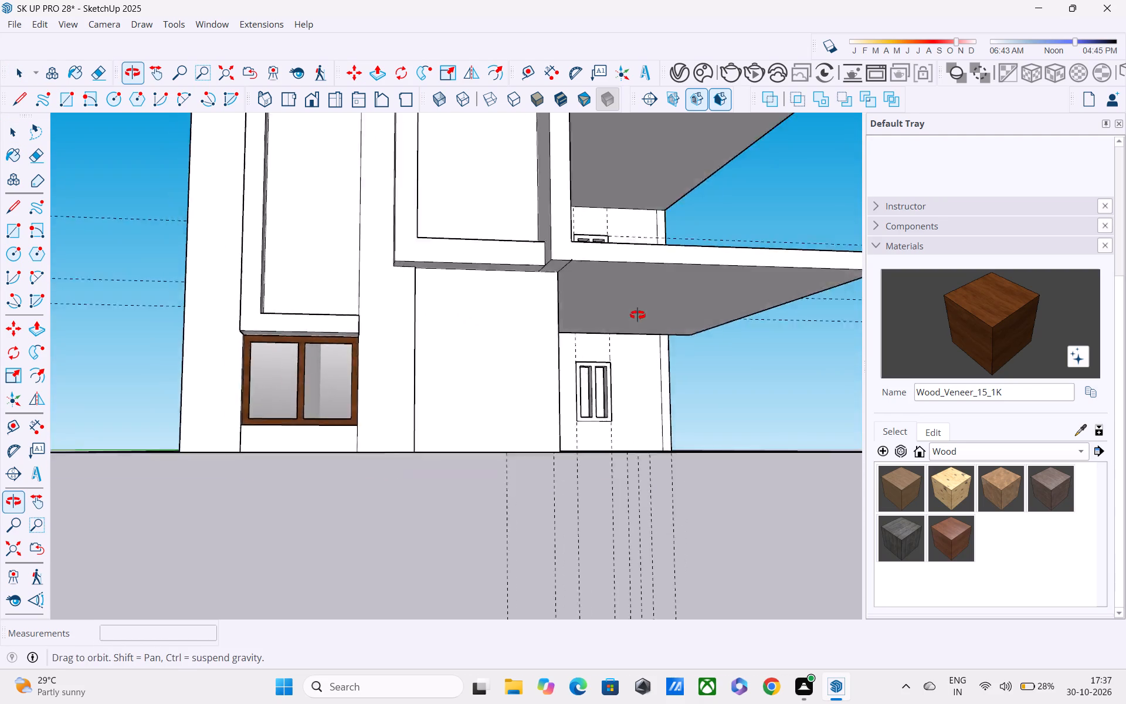
middle_click_drag(637, 315, 594, 192)
scroll(594, 192, "up", 1)
scroll(594, 192, "down", 2)
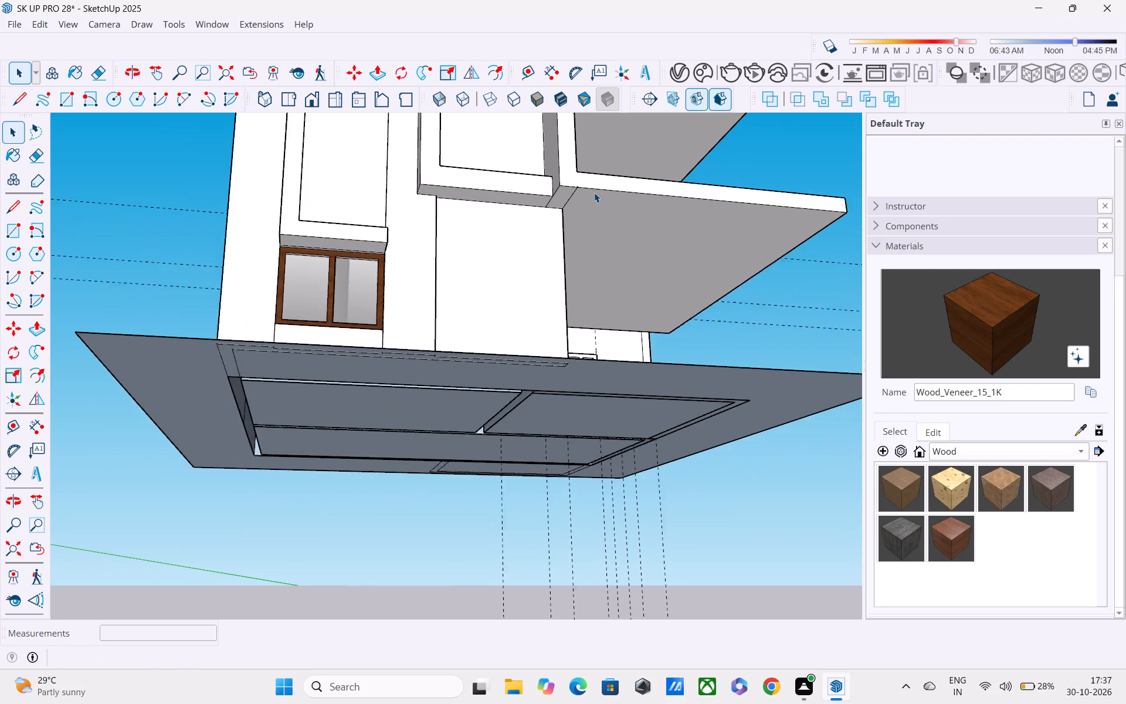
scroll(594, 192, "down", 1)
scroll(594, 192, "up", 3)
middle_click_drag(594, 192, 565, 246)
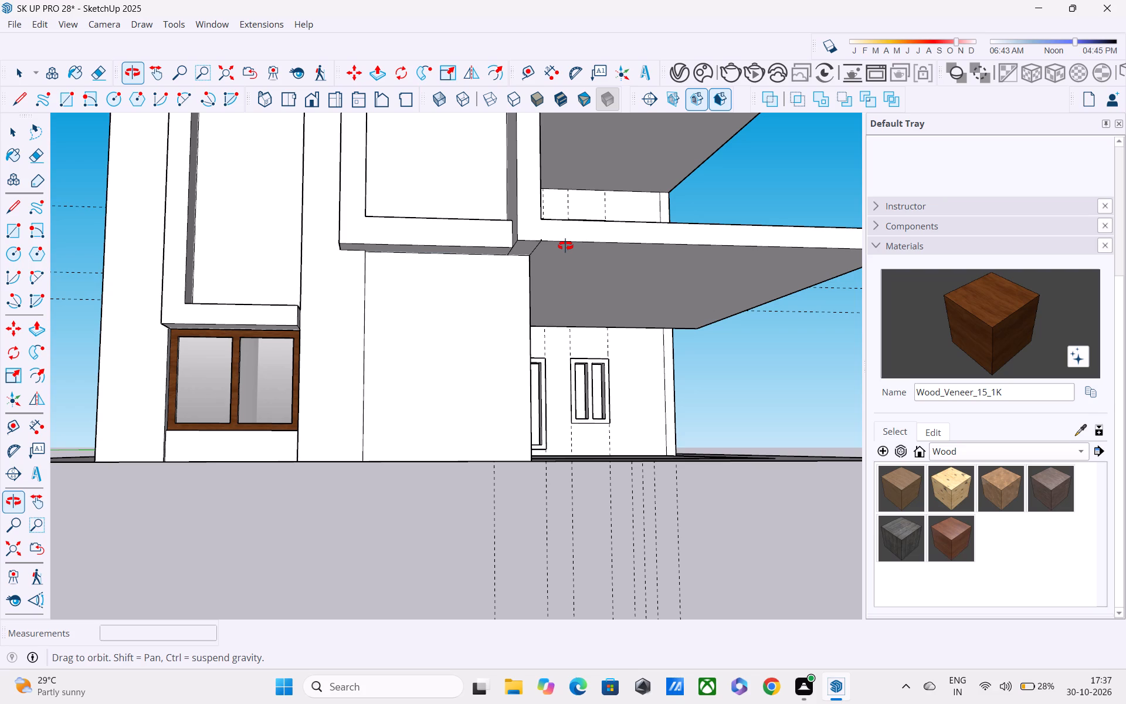
middle_click_drag(565, 246, 531, 224)
scroll(526, 219, "up", 2)
middle_click_drag(525, 219, 526, 306)
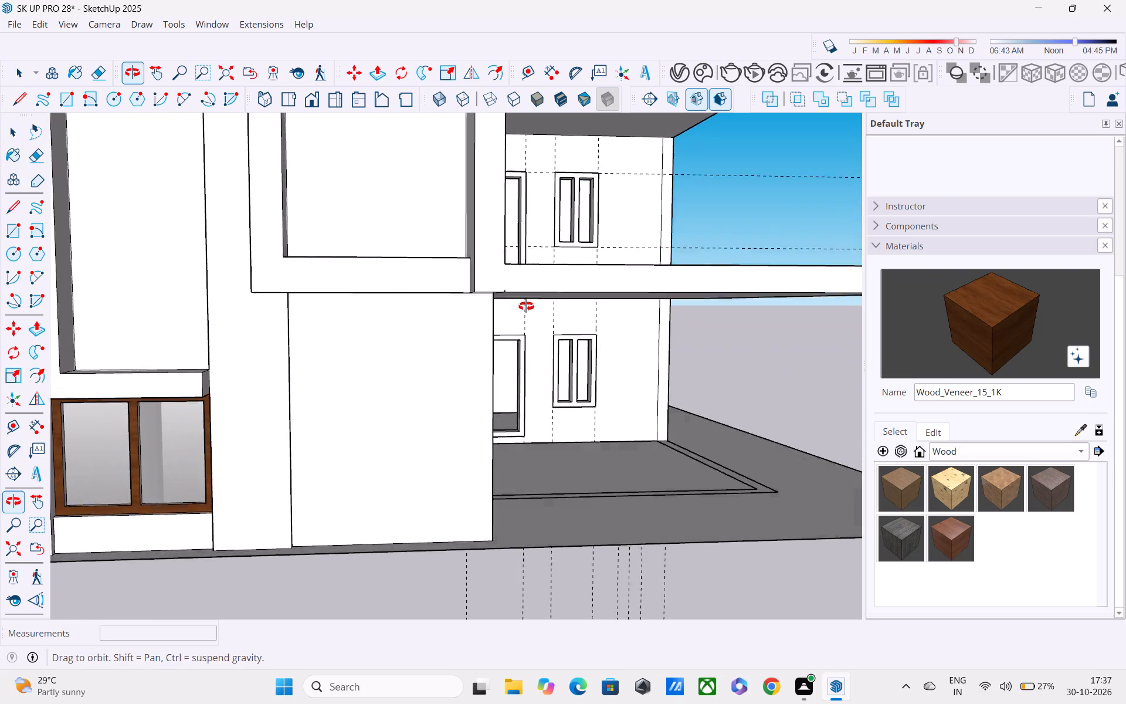
middle_click_drag(526, 306, 526, 325)
middle_click_drag(418, 357, 501, 569)
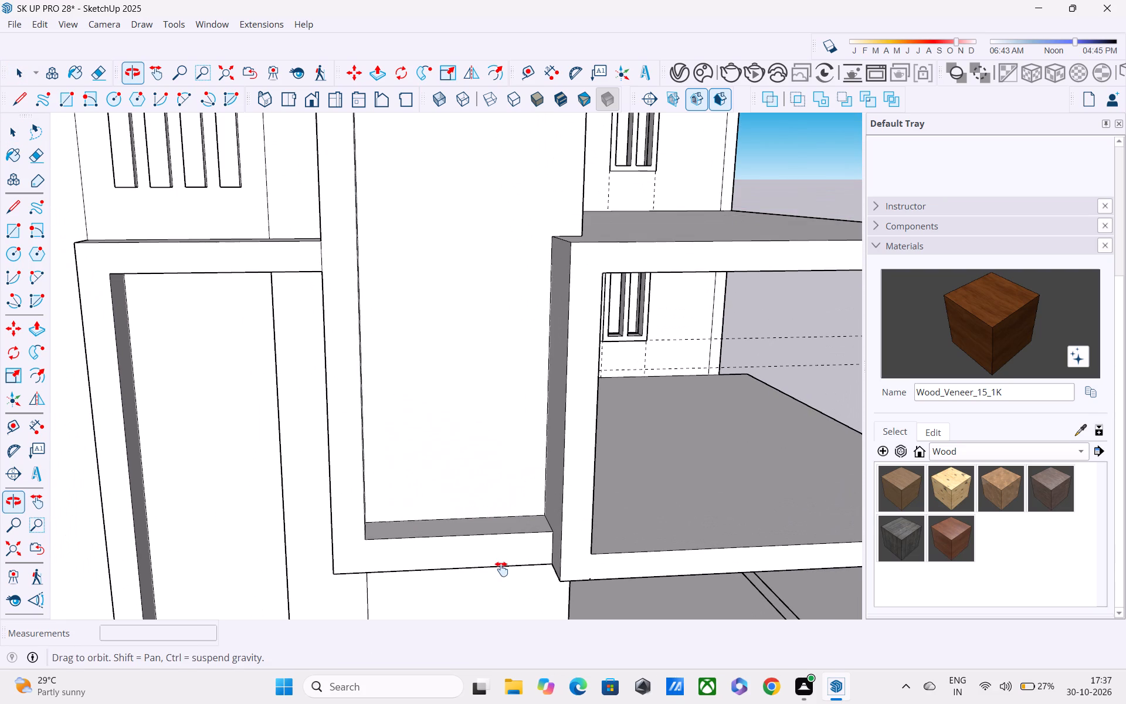
middle_click_drag(501, 569, 501, 568)
scroll(501, 569, "up", 3)
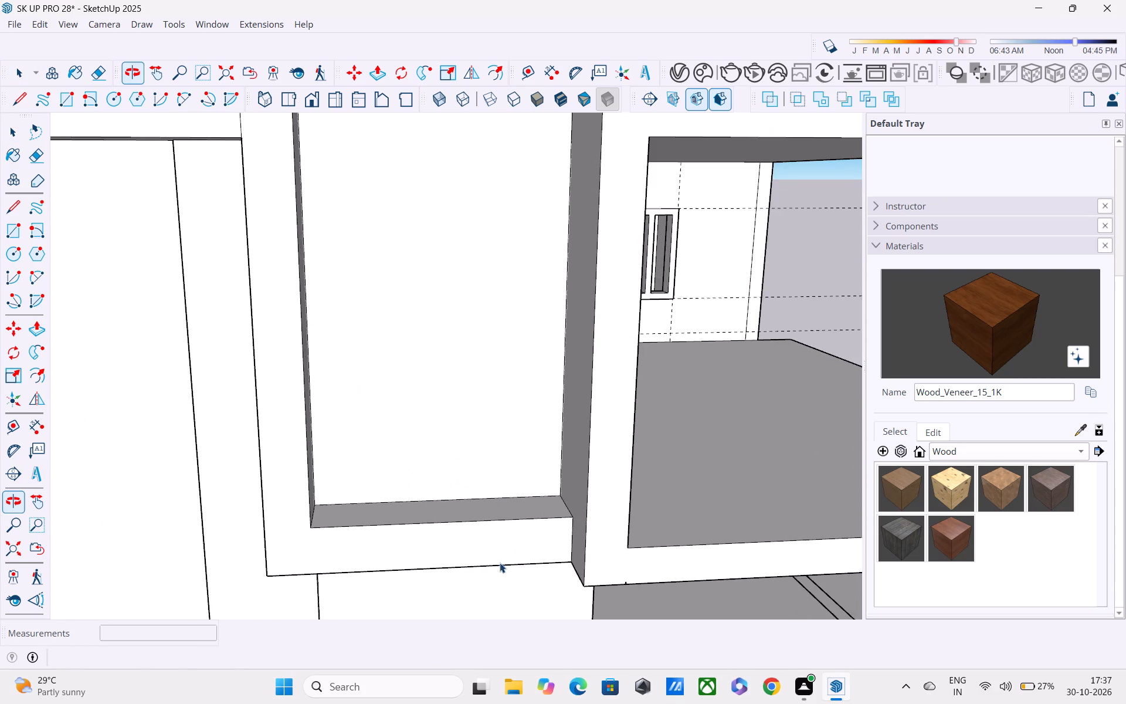
middle_click_drag(444, 512, 359, 285)
scroll(359, 285, "up", 1)
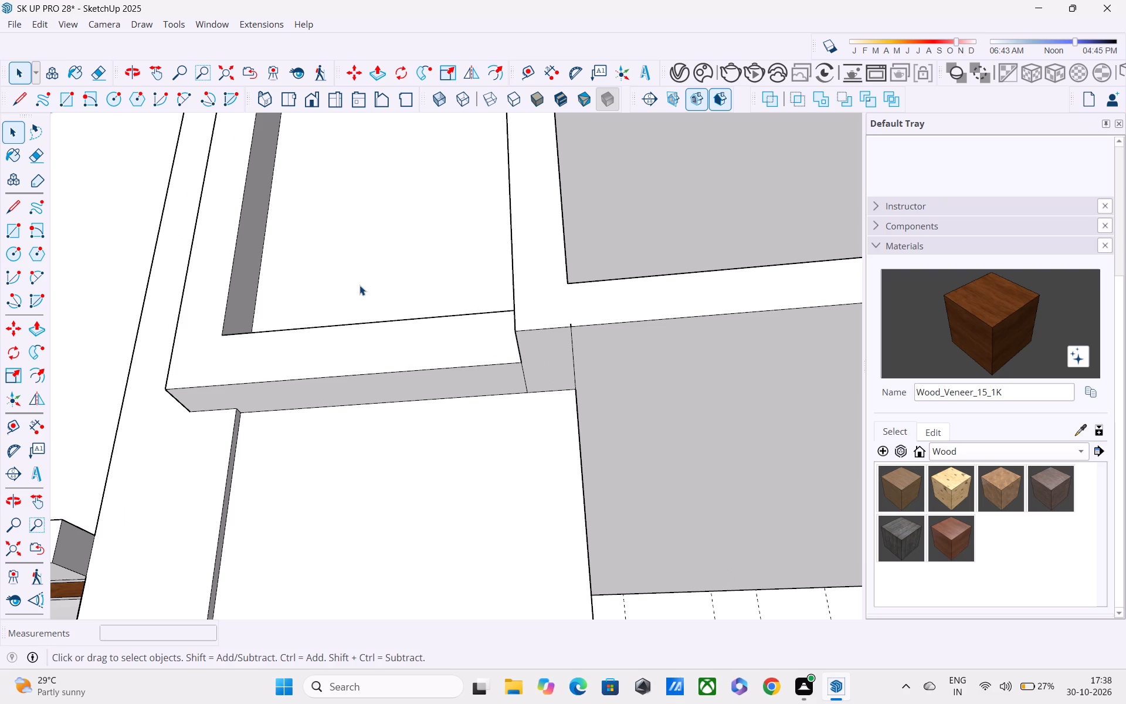
Draw a line about 1' 3 9/16" long from the middle facade frame's lower inner corner down to its bottom front edge.
key("l")
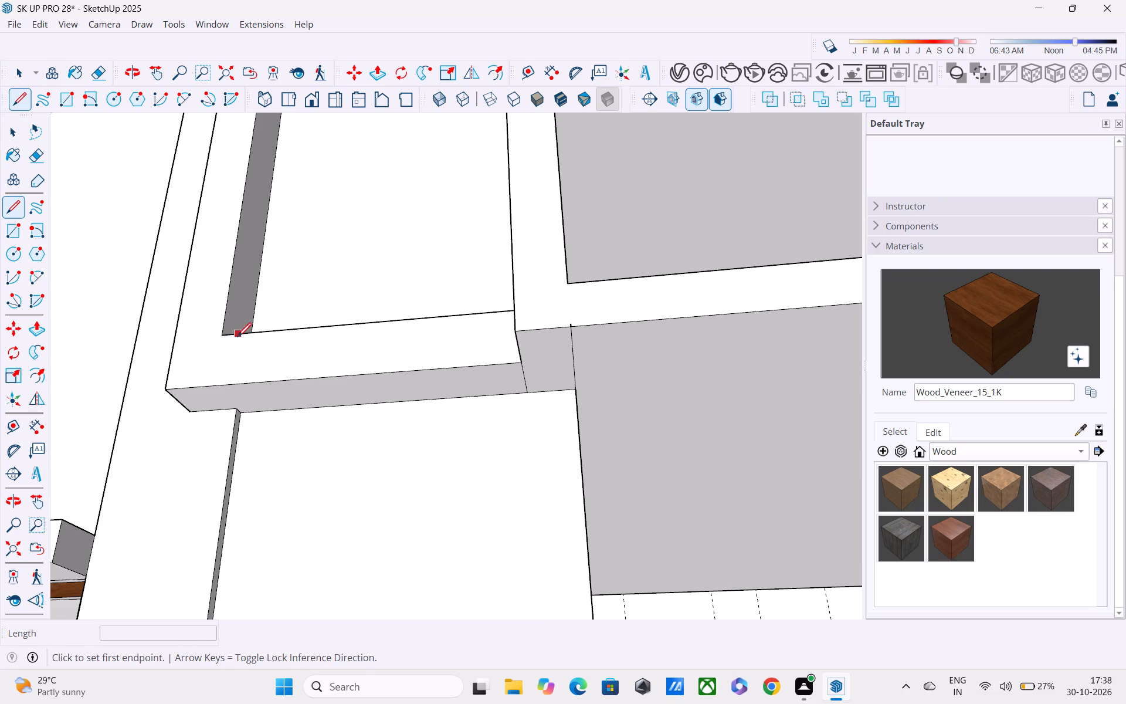
left_click(222, 333)
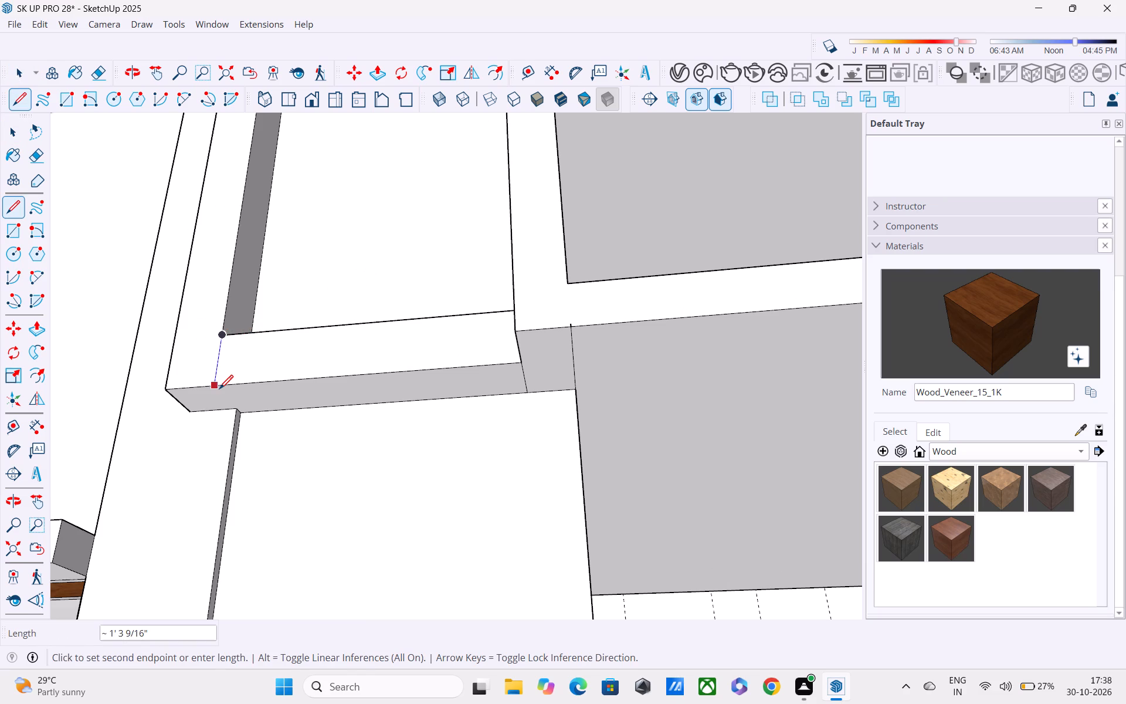
left_click(219, 390)
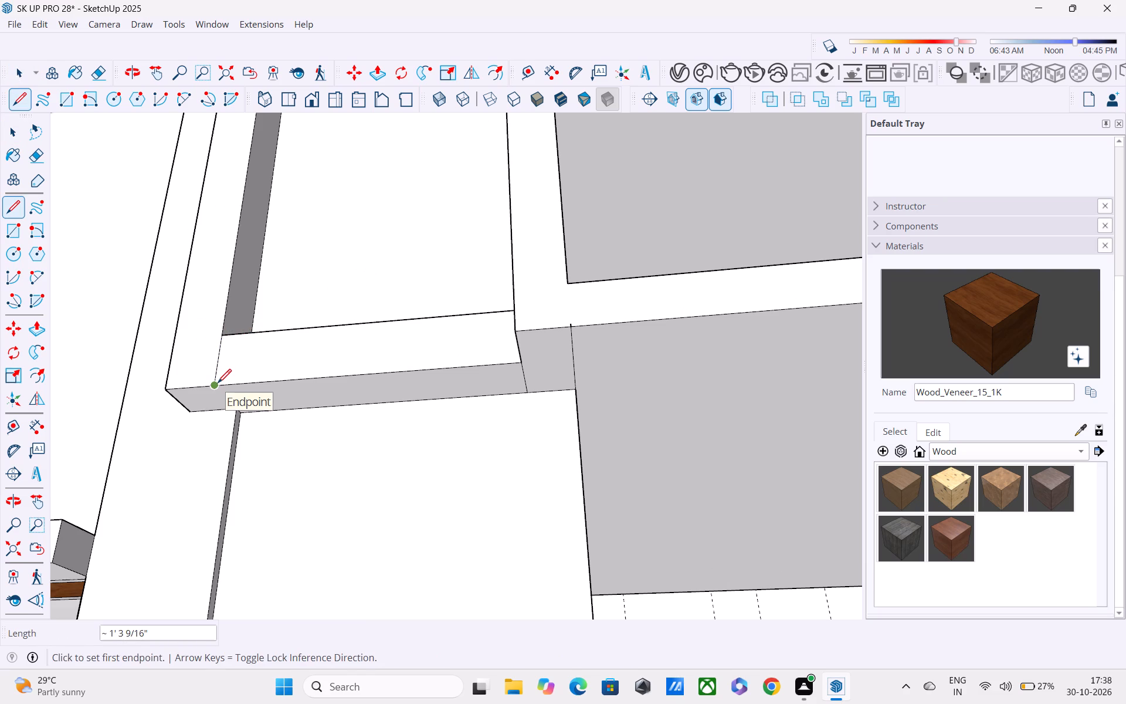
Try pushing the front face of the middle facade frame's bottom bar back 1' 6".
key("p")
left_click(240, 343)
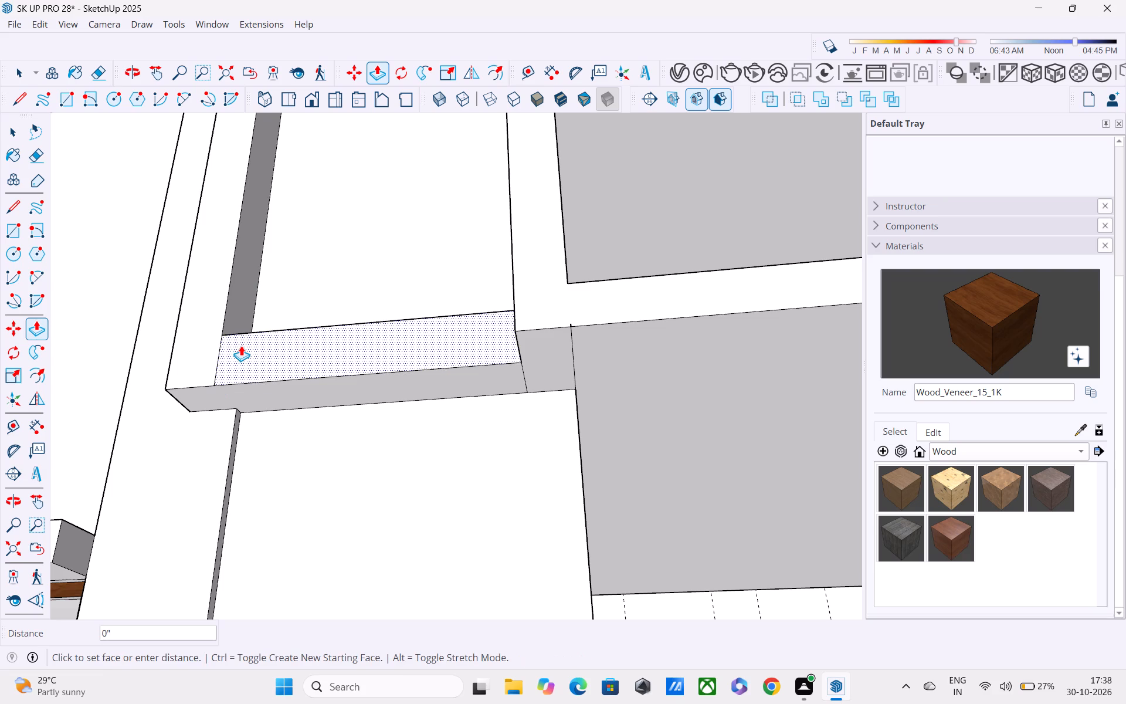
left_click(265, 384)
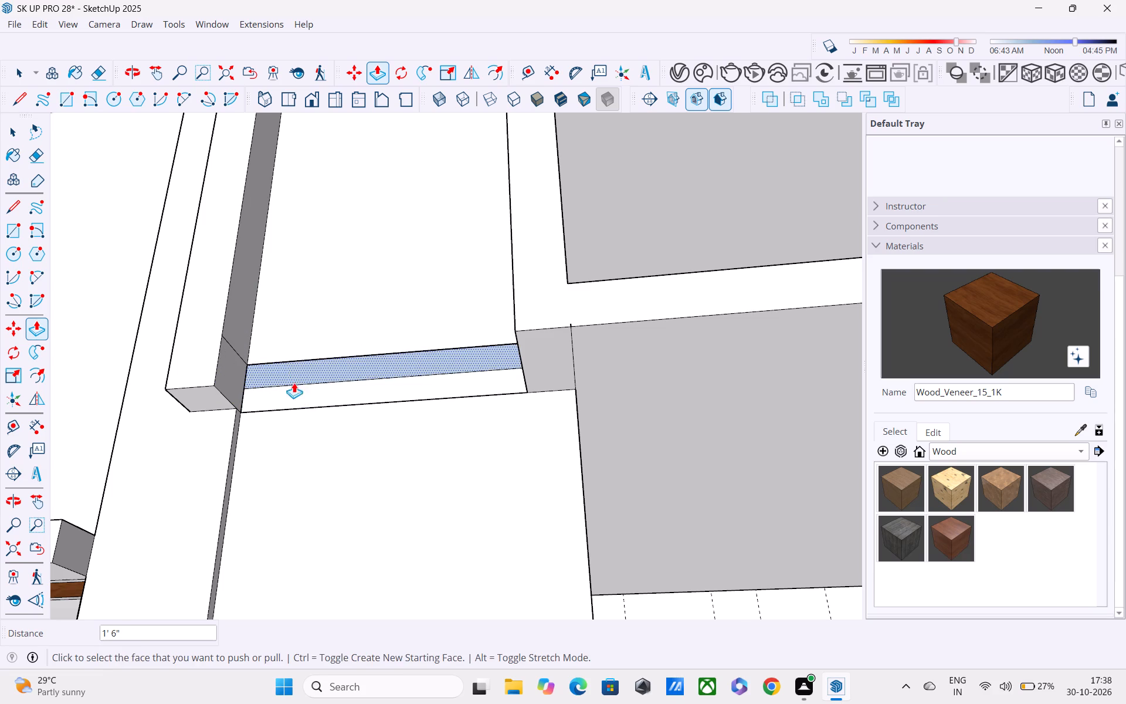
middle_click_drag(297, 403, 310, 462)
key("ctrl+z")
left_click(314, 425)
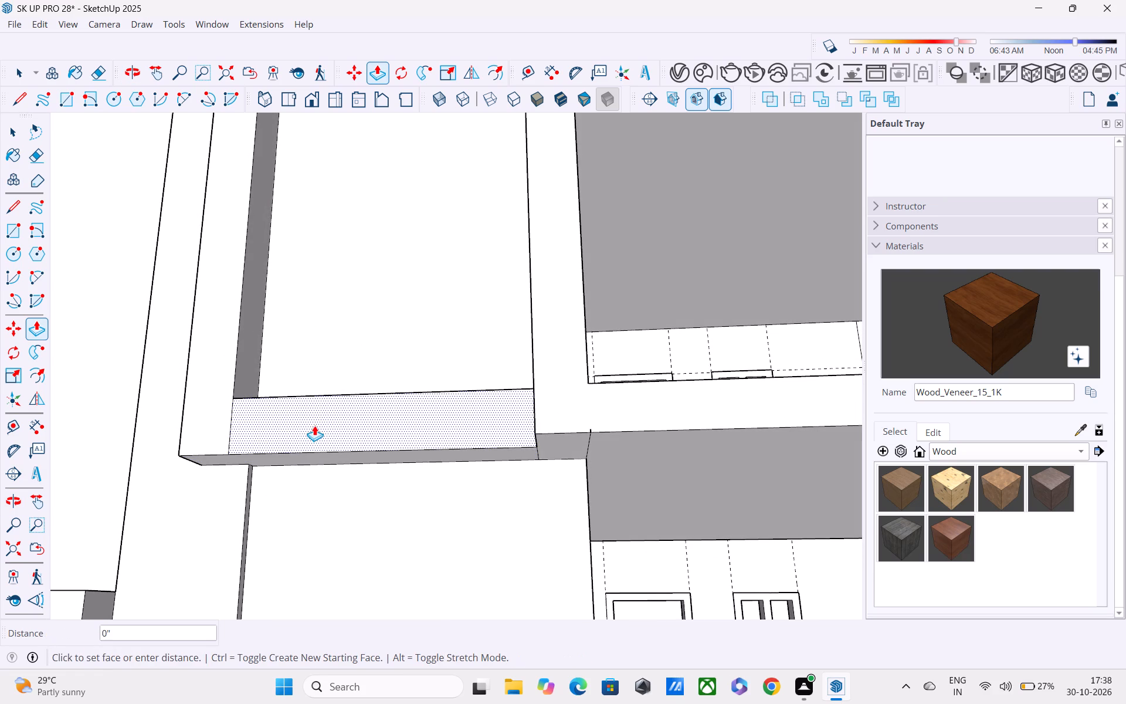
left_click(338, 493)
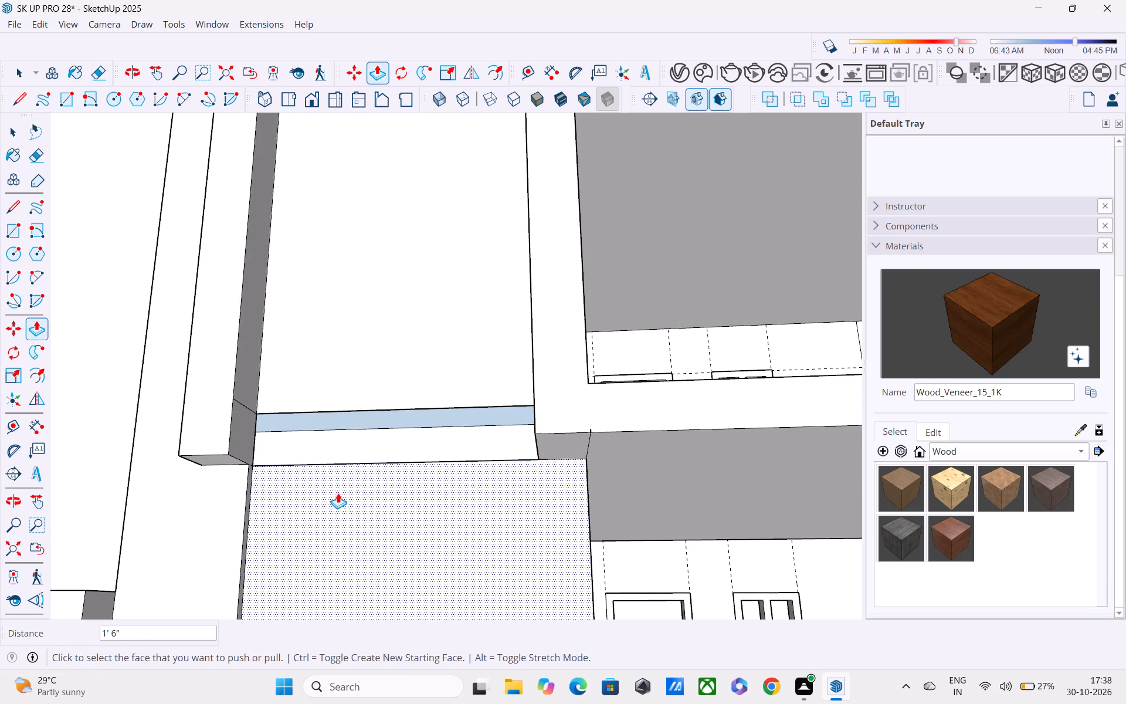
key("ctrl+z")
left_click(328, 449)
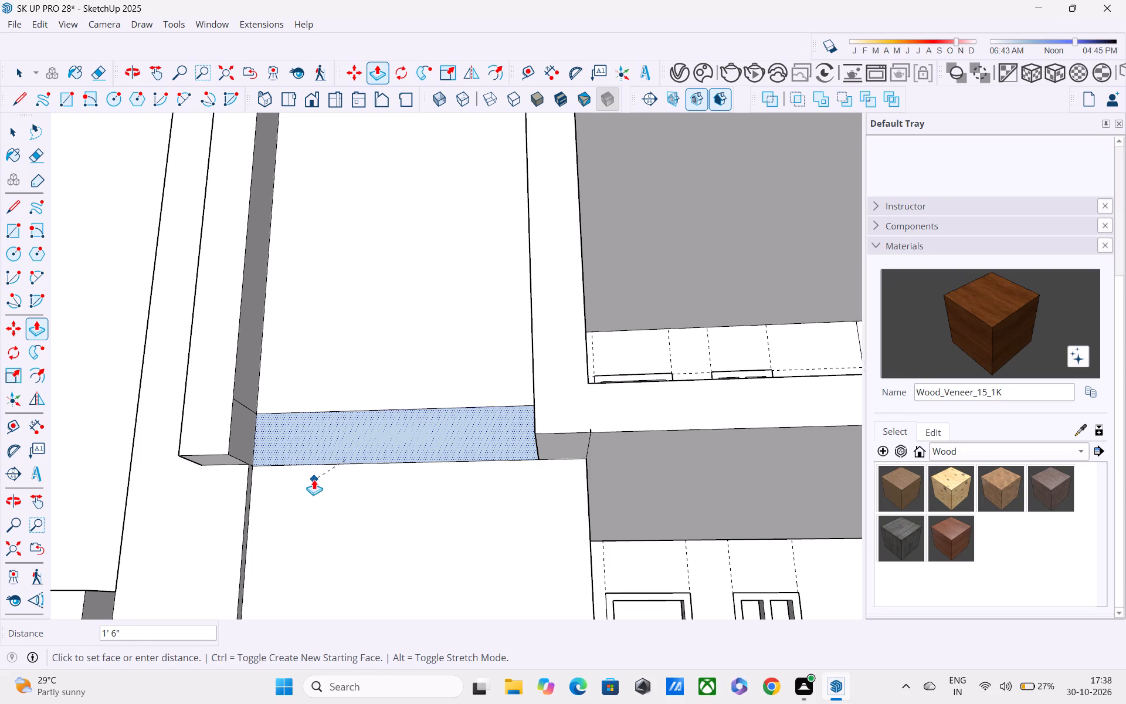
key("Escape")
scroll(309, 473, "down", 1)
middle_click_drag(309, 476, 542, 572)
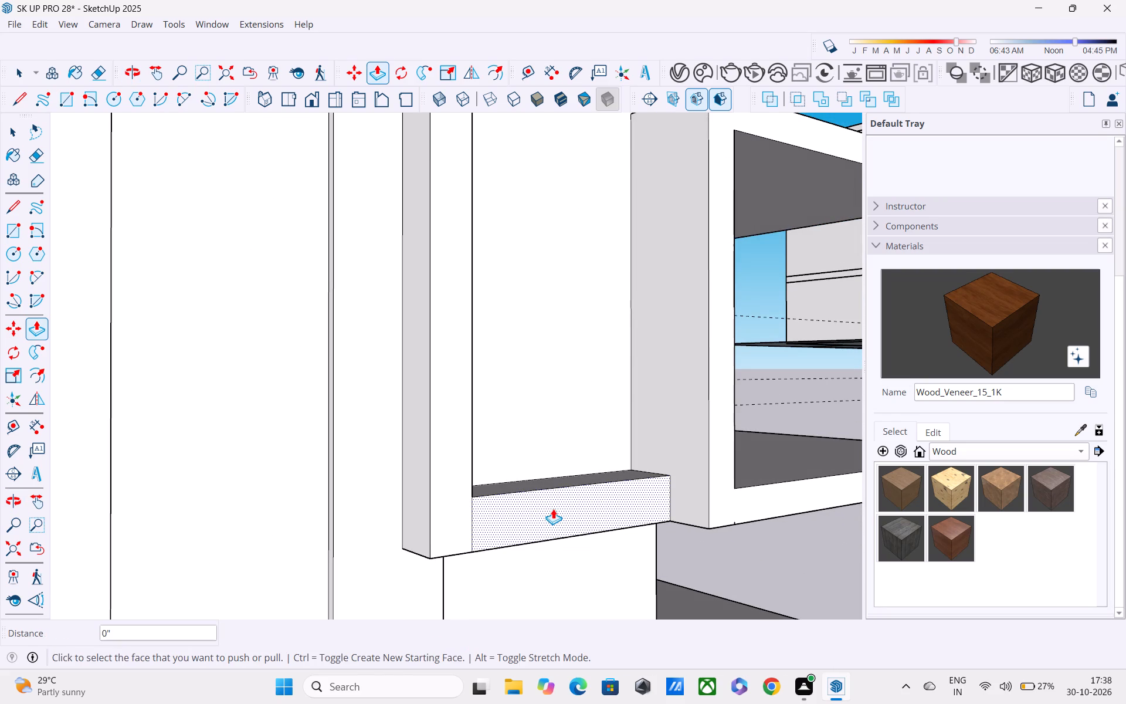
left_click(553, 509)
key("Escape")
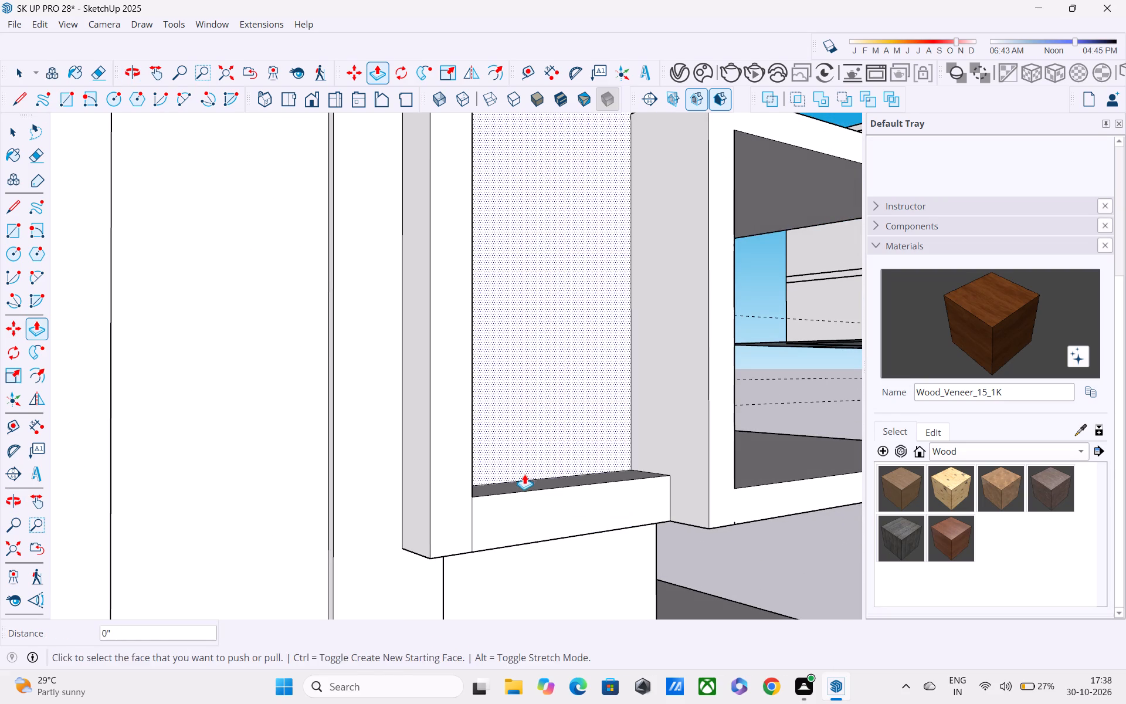
Draw a 1' 3" line across the frame's underside, from the dividing line's lower end back to the wall corner.
middle_click_drag(501, 506, 331, 411)
scroll(320, 516, "up", 3)
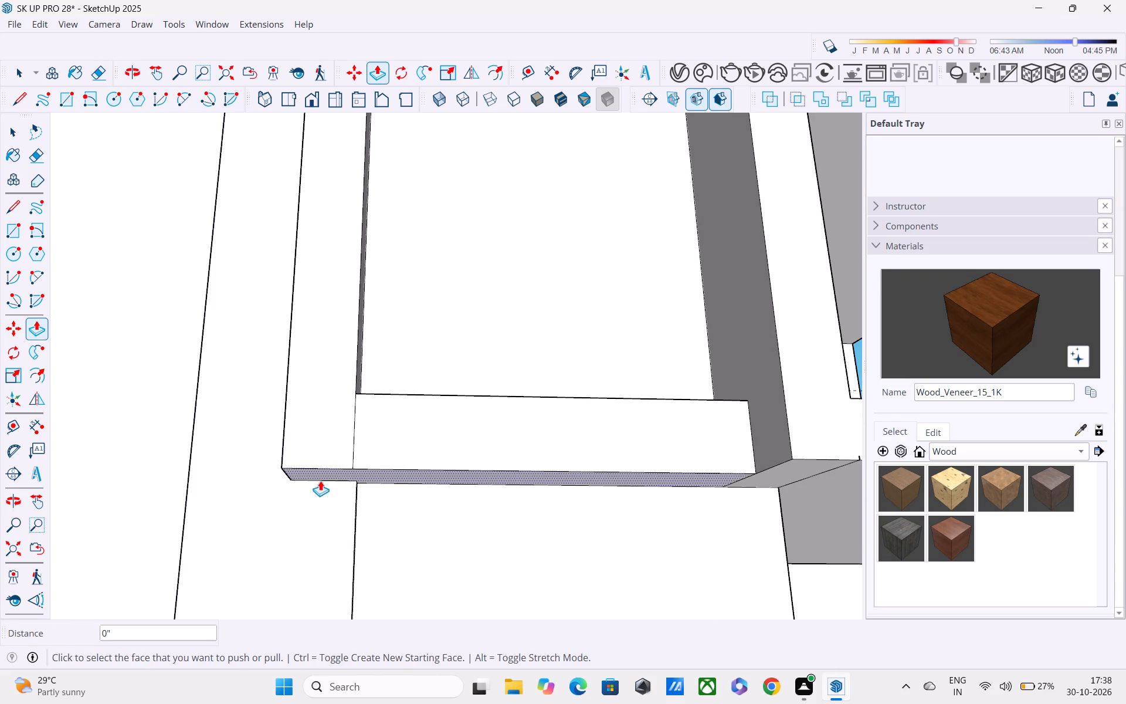
key("k")
key("l")
type("kl")
scroll(391, 476, "up", 3)
middle_click_drag(348, 461, 335, 382)
left_click(336, 393)
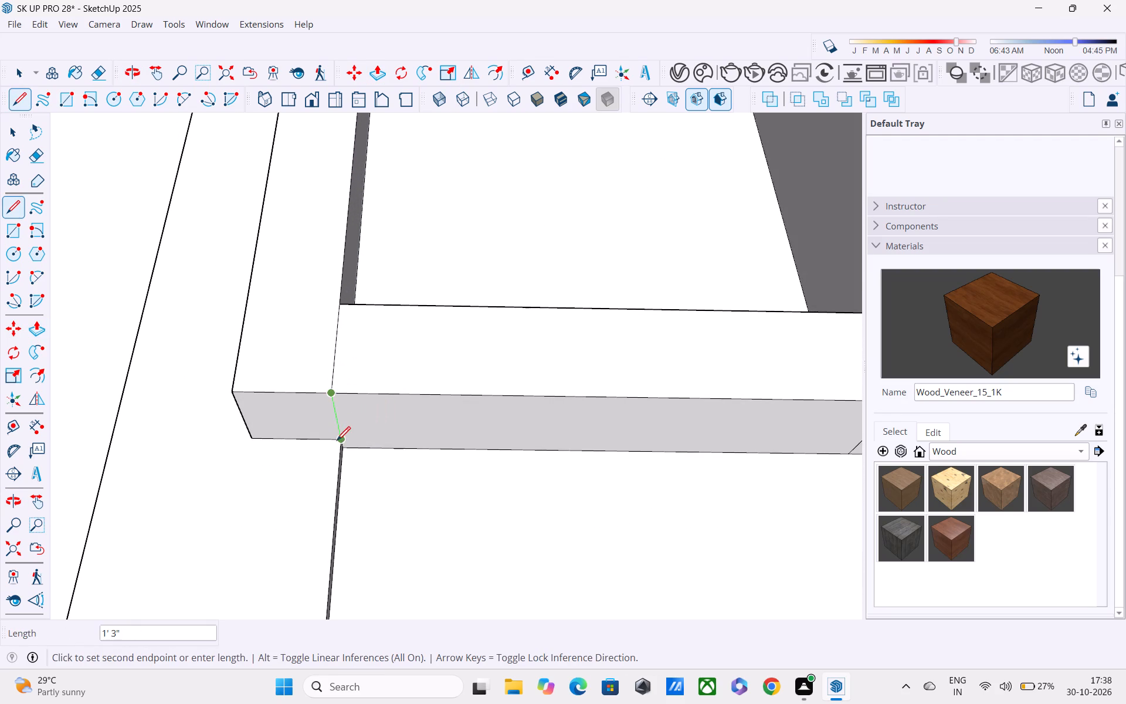
left_click(334, 447)
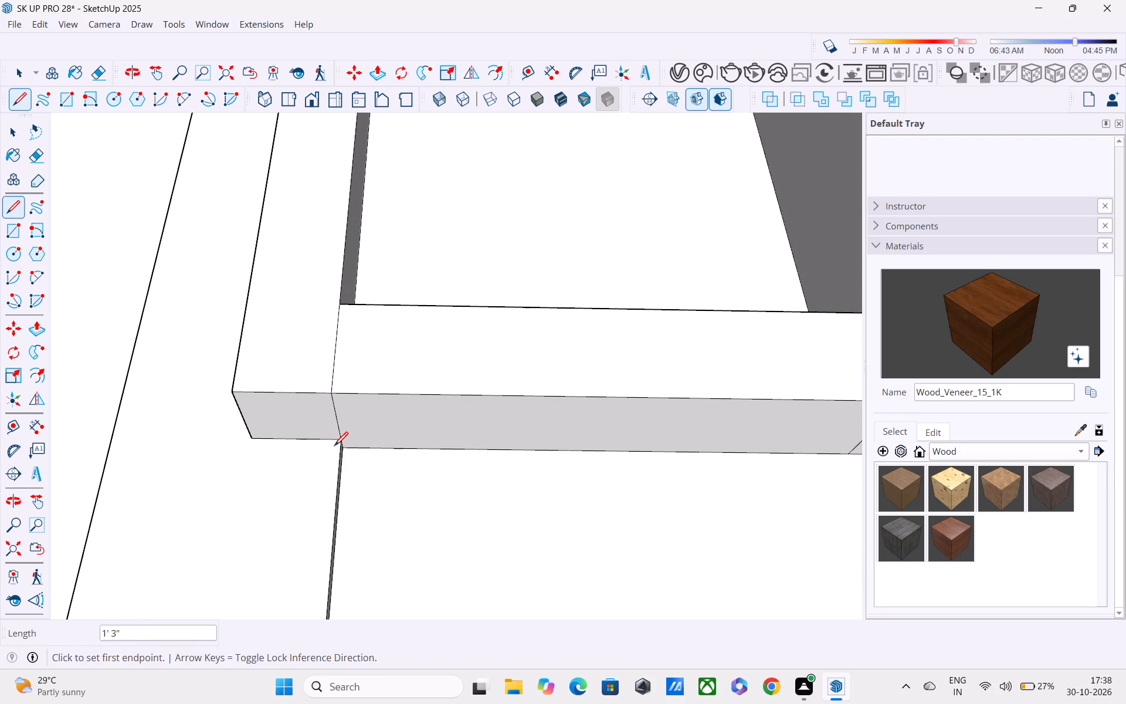
Push the underside of the middle frame's outer vertical leg up about 2' 5 1/2".
key("p")
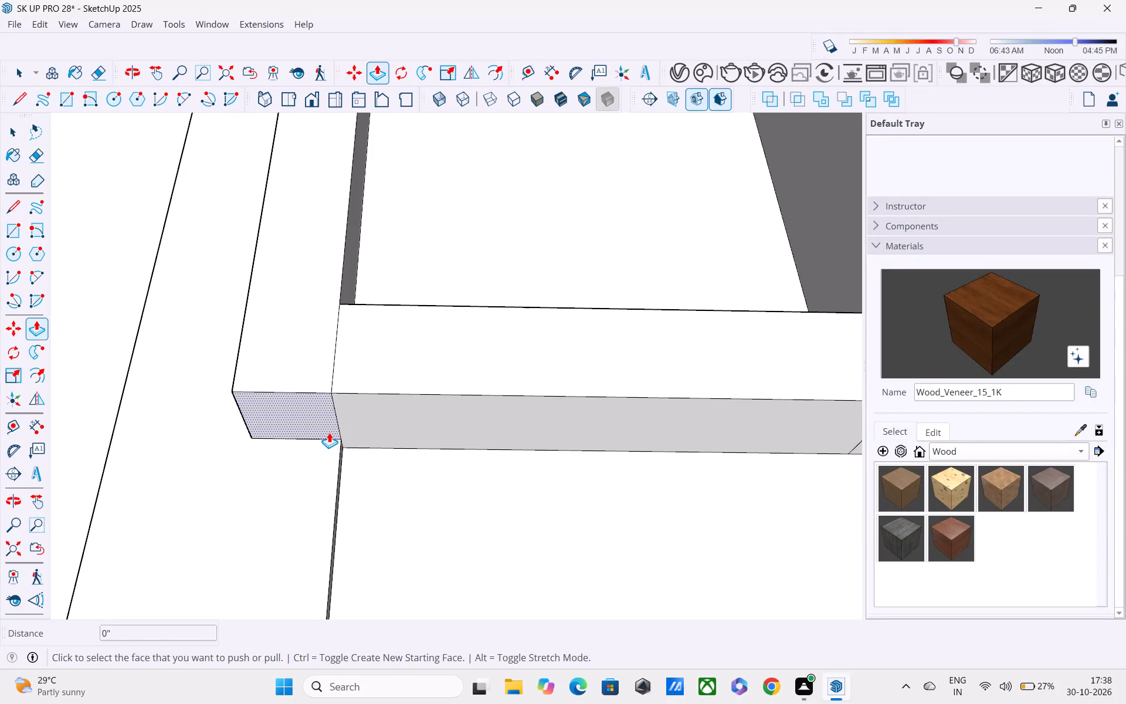
left_click(328, 432)
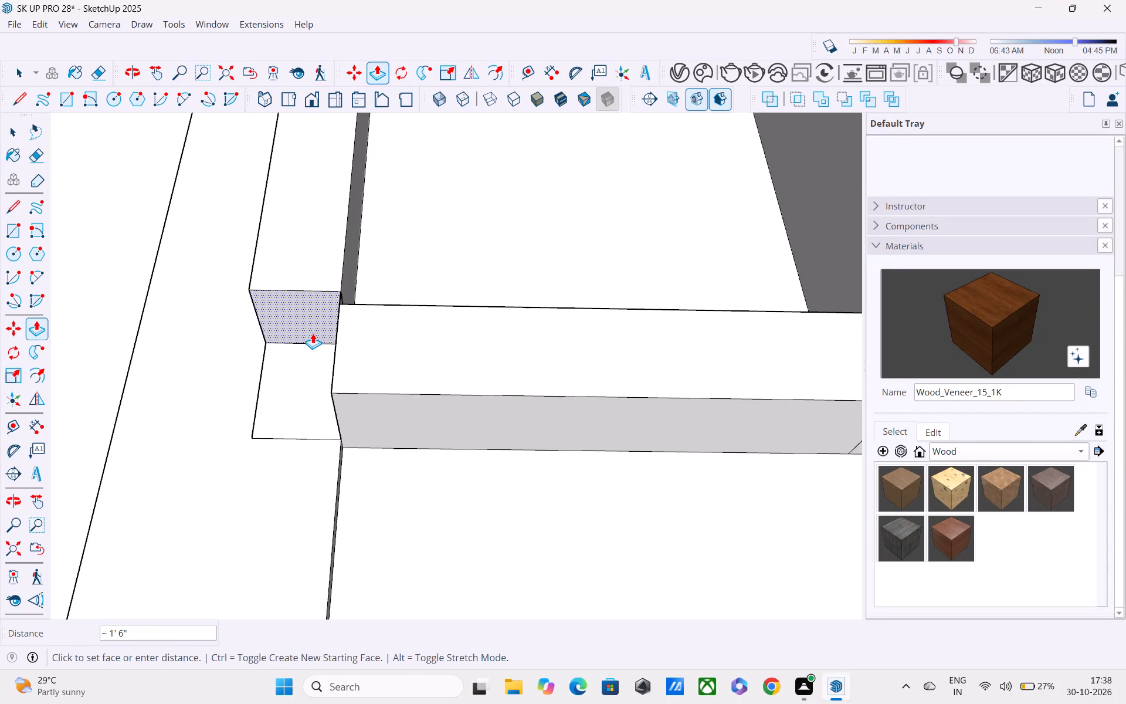
middle_click_drag(313, 334, 300, 406, "shift")
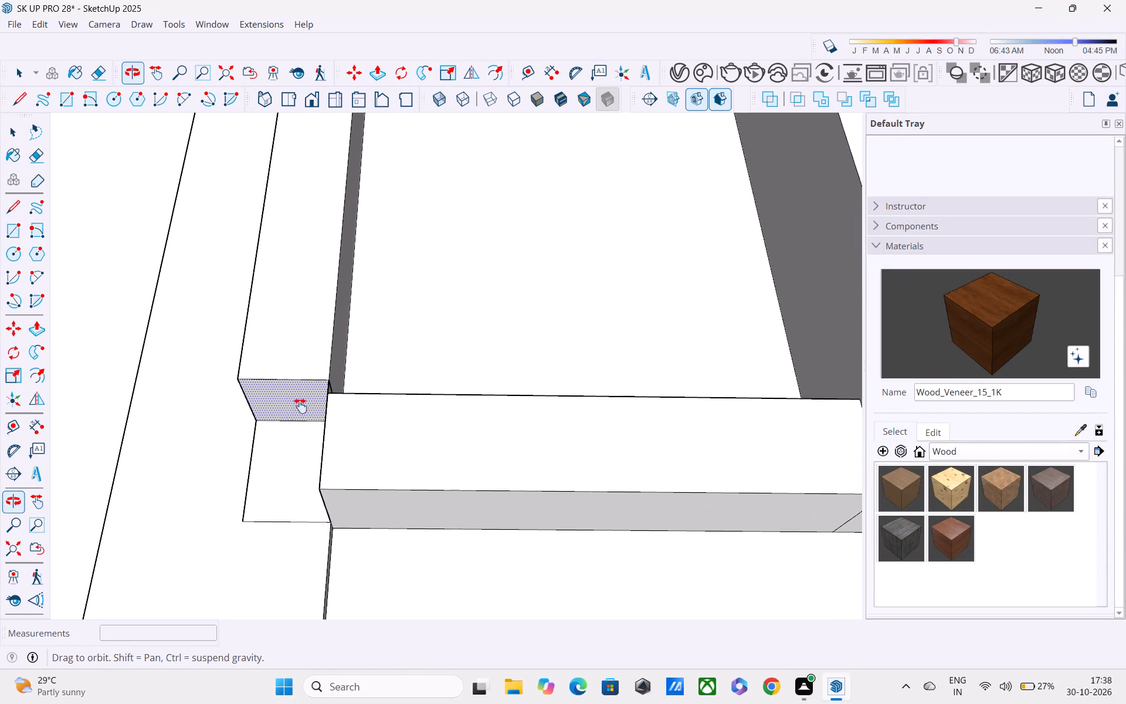
middle_click_drag(300, 406, 299, 391, "shift")
middle_click_drag(298, 384, 297, 531)
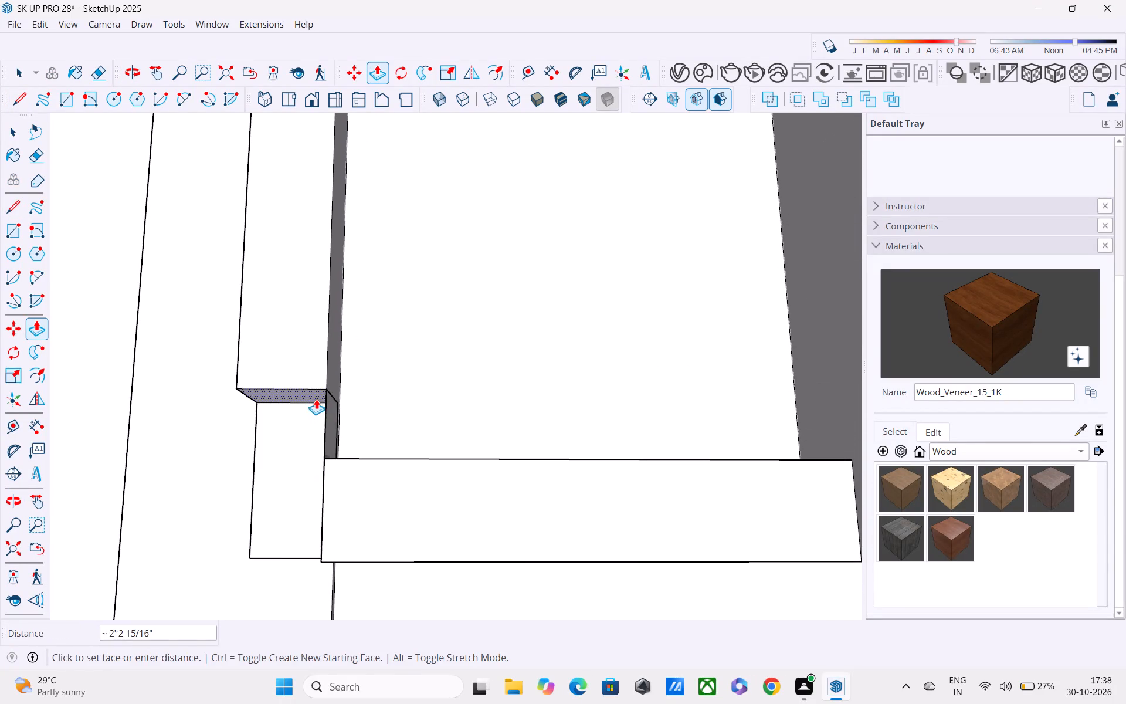
middle_click_drag(316, 399, 222, 436)
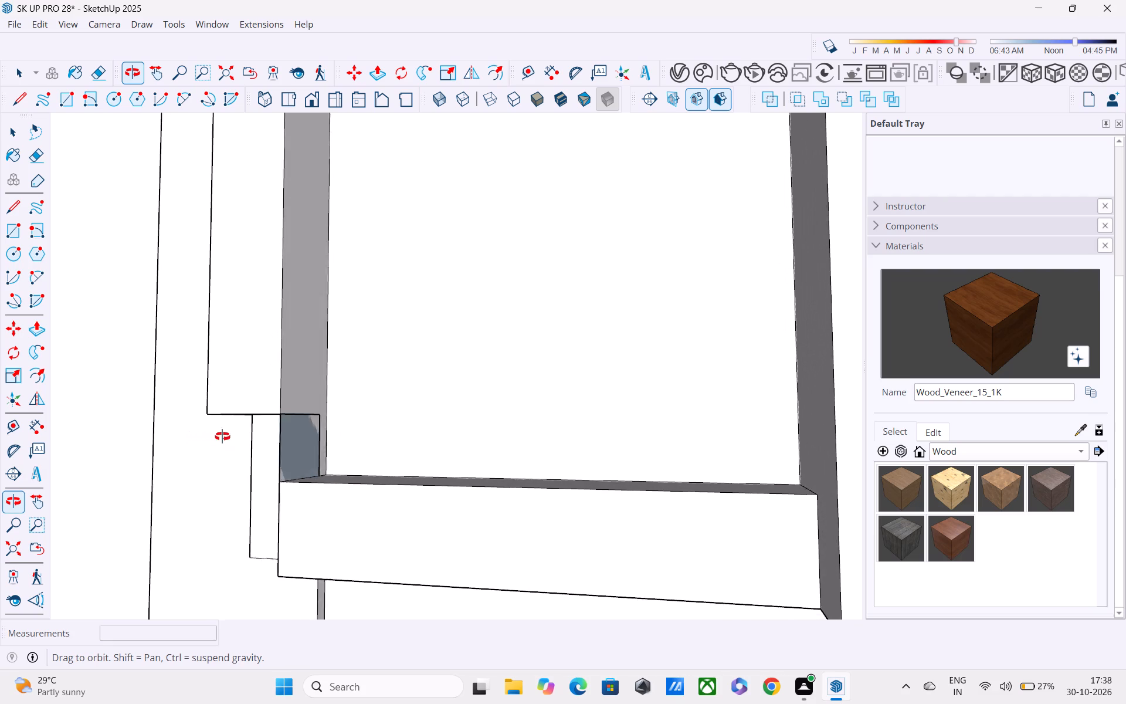
middle_click_drag(222, 436, 363, 384)
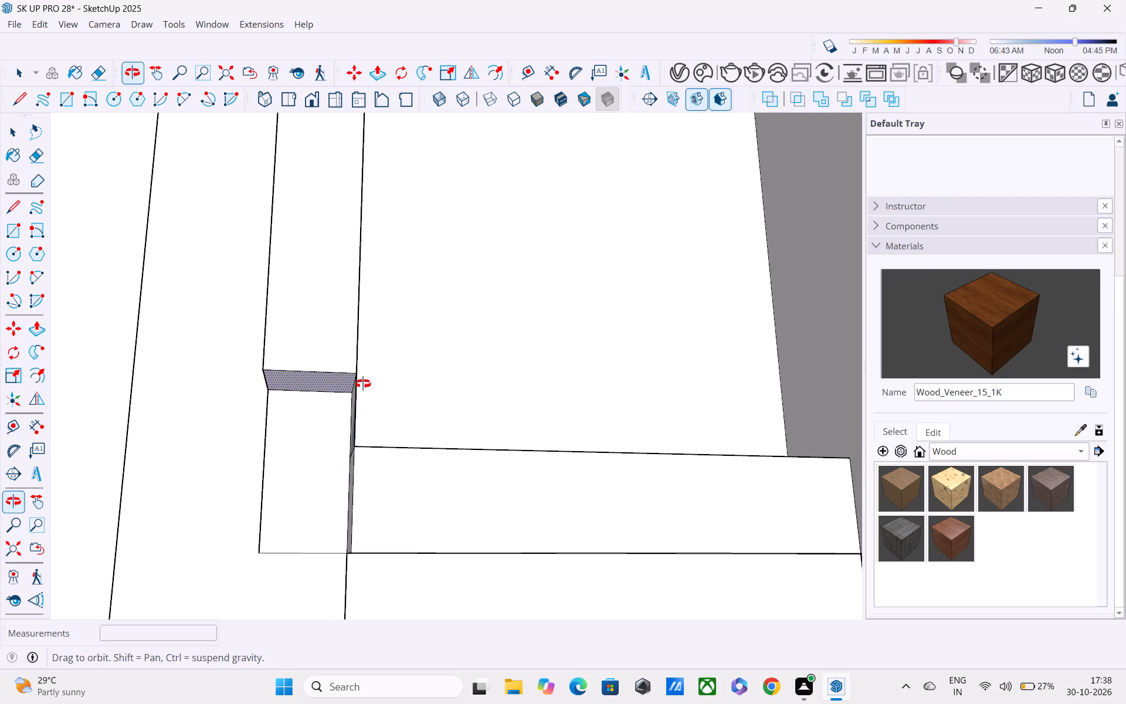
middle_click_drag(363, 384, 362, 384)
left_click(357, 375)
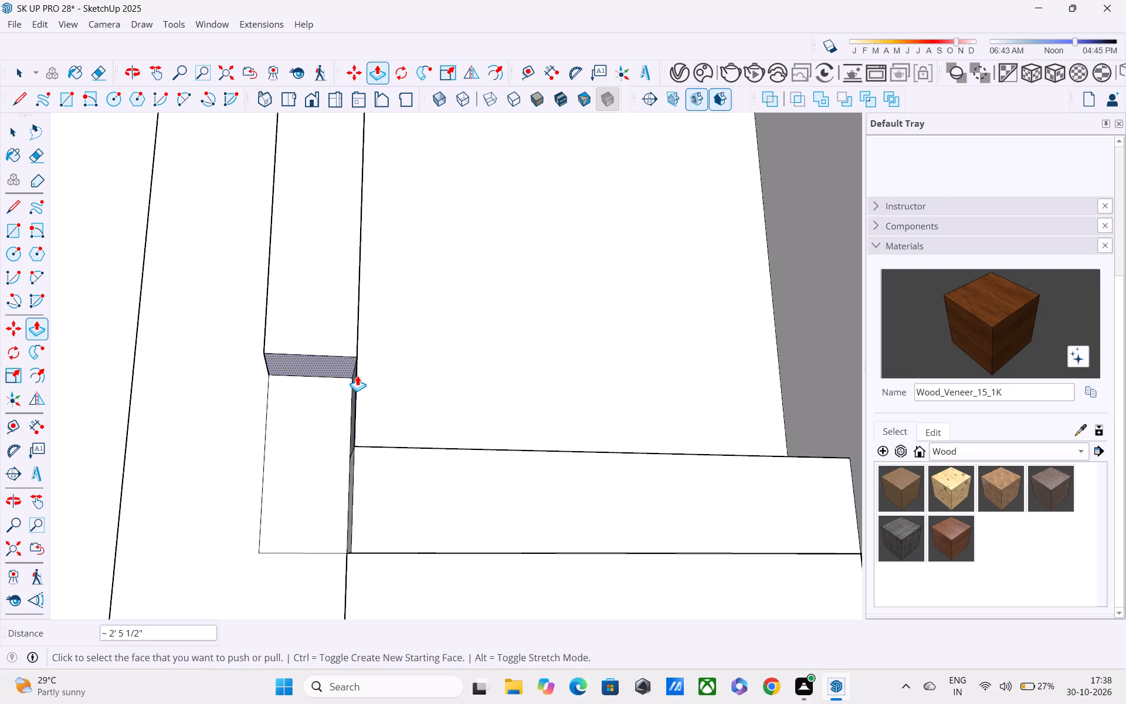
Push the bottom bar's exposed end face inward toward the balcony frame about 1' 1 5/8", and again about 6' 10 7/8".
middle_click_drag(351, 401, 243, 462)
middle_click_drag(294, 489, 722, 442)
left_click_drag(534, 483, 564, 492)
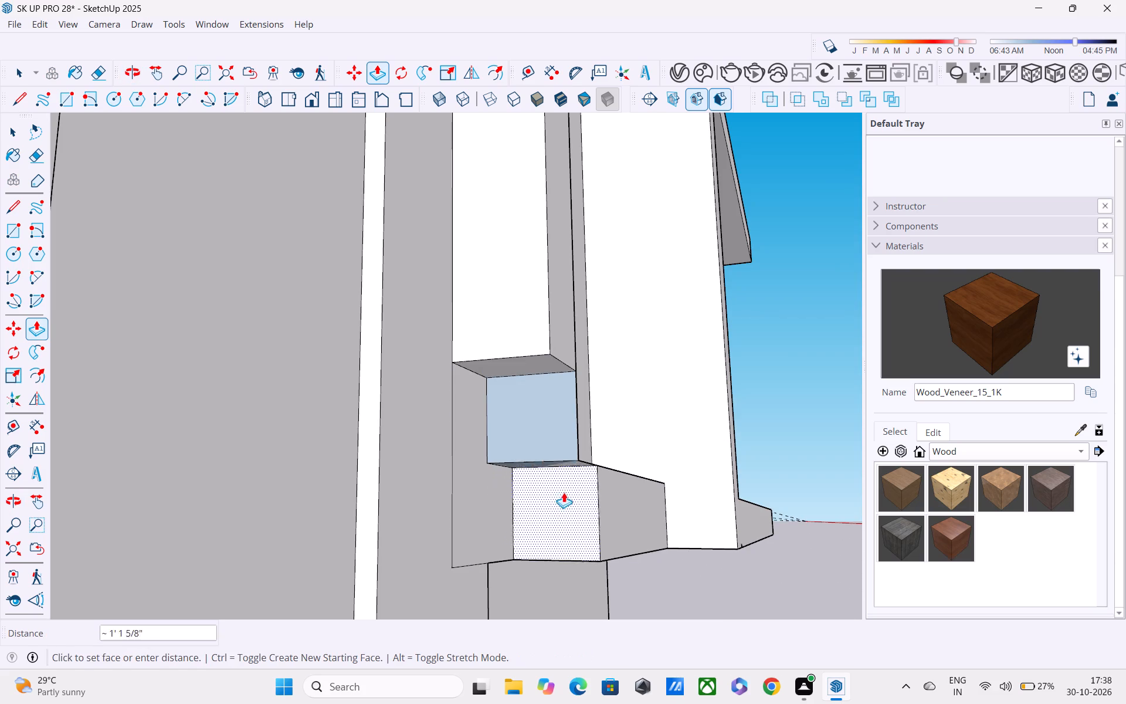
left_click_drag(564, 492, 658, 499)
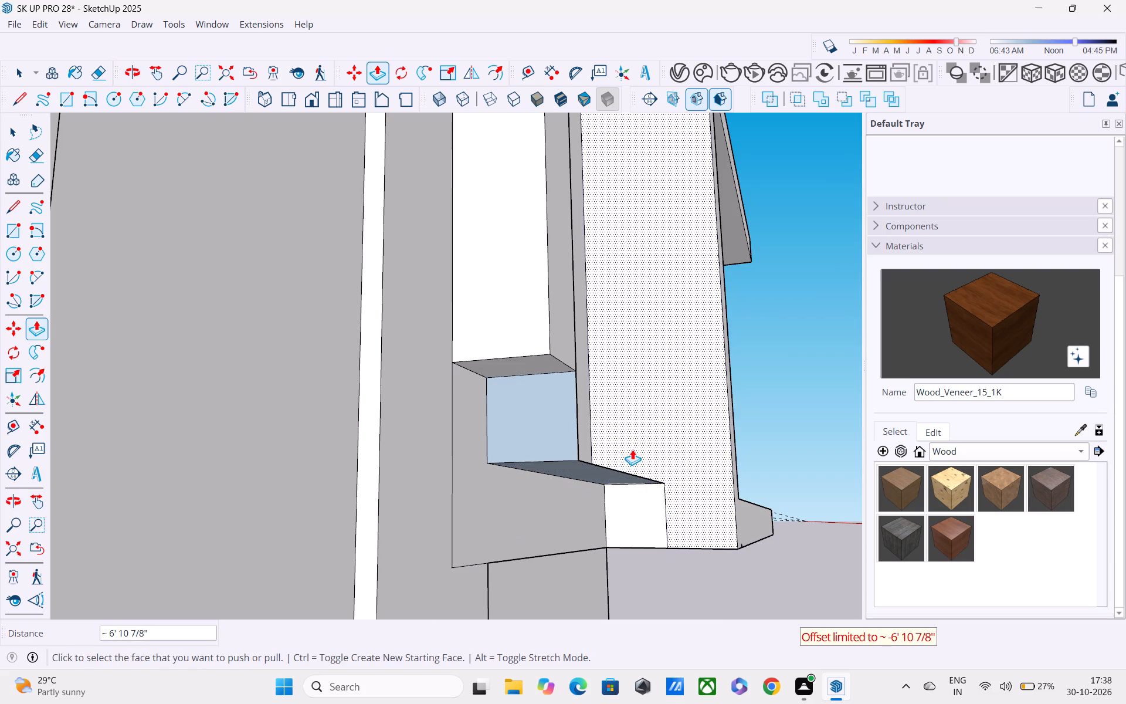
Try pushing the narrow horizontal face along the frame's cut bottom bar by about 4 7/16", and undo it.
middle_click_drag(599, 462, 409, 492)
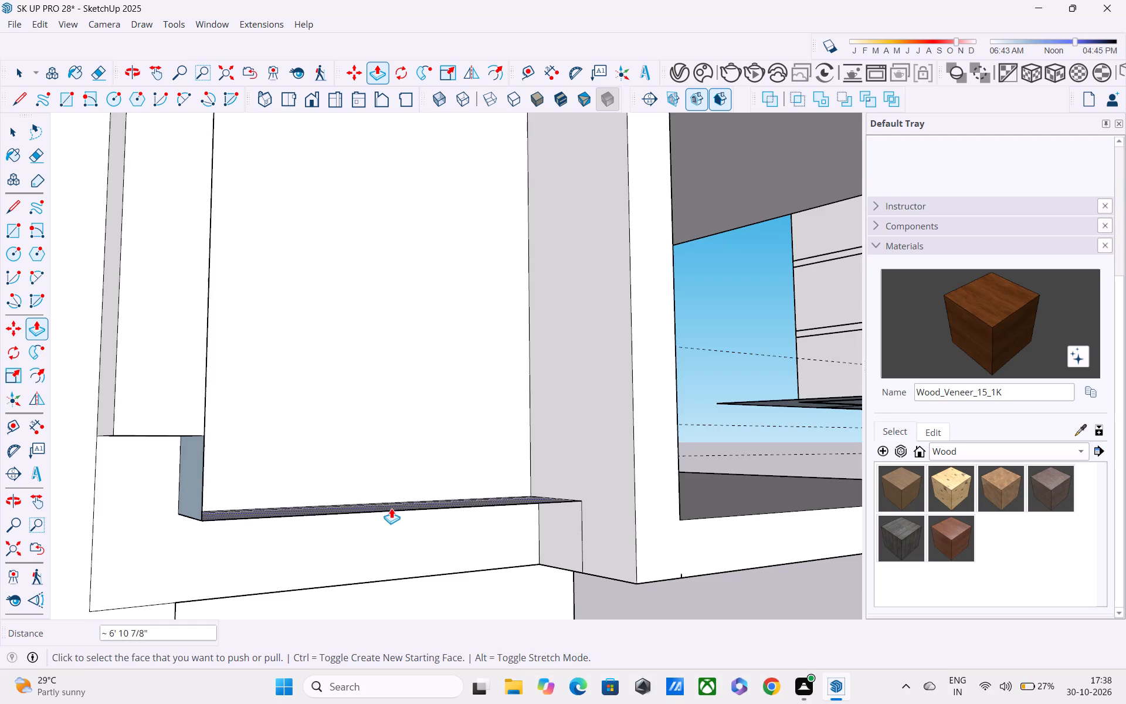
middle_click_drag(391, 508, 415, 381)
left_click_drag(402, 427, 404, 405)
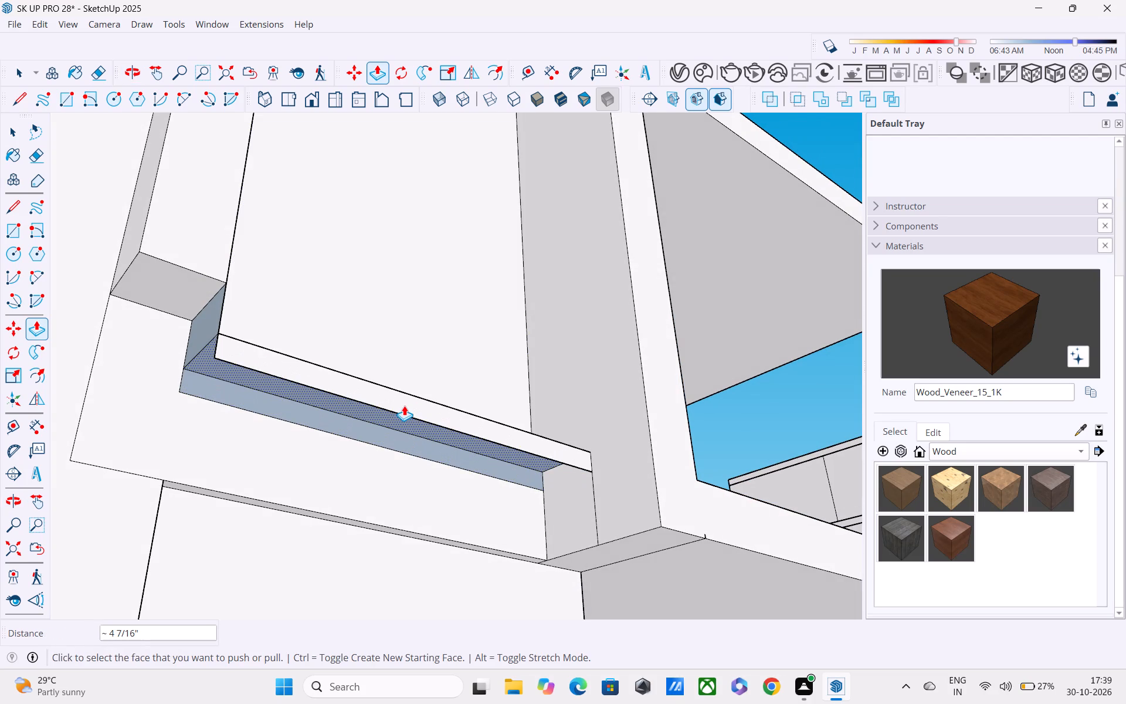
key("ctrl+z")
Erase the back edge of the narrow horizontal face along the frame's cut bottom bar, and undo the extra erasure of its front edge.
middle_click_drag(397, 439, 397, 492)
key("space")
key("e")
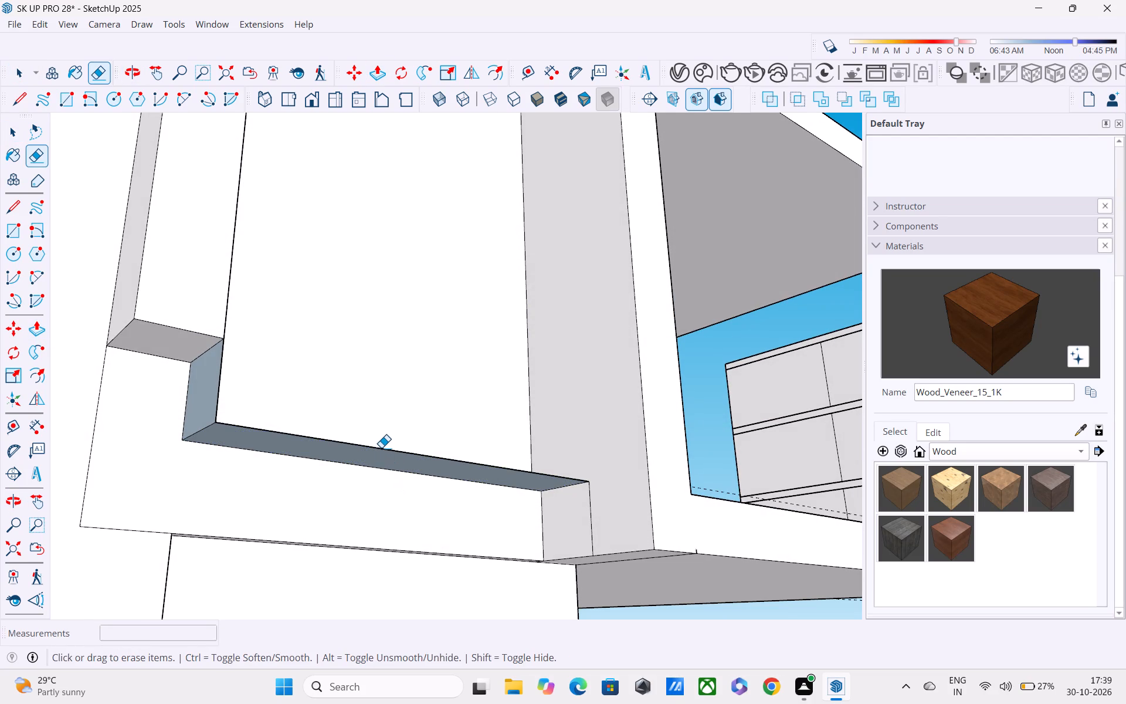
left_click(381, 450)
left_click(365, 465)
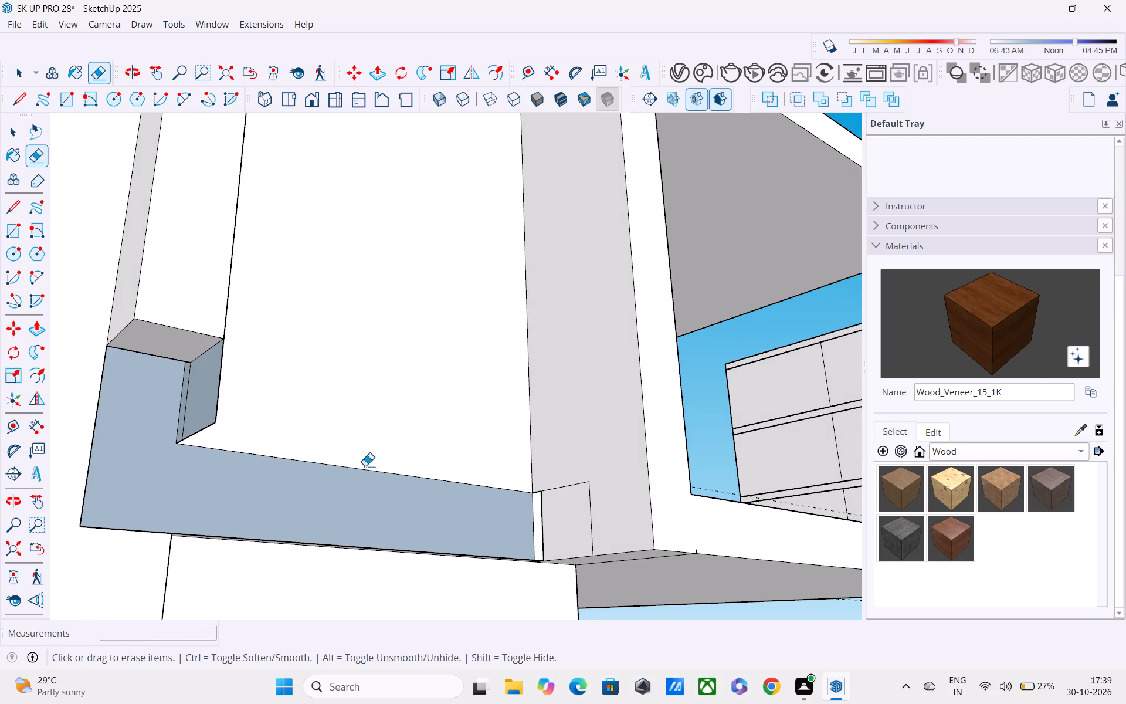
key("ctrl+z")
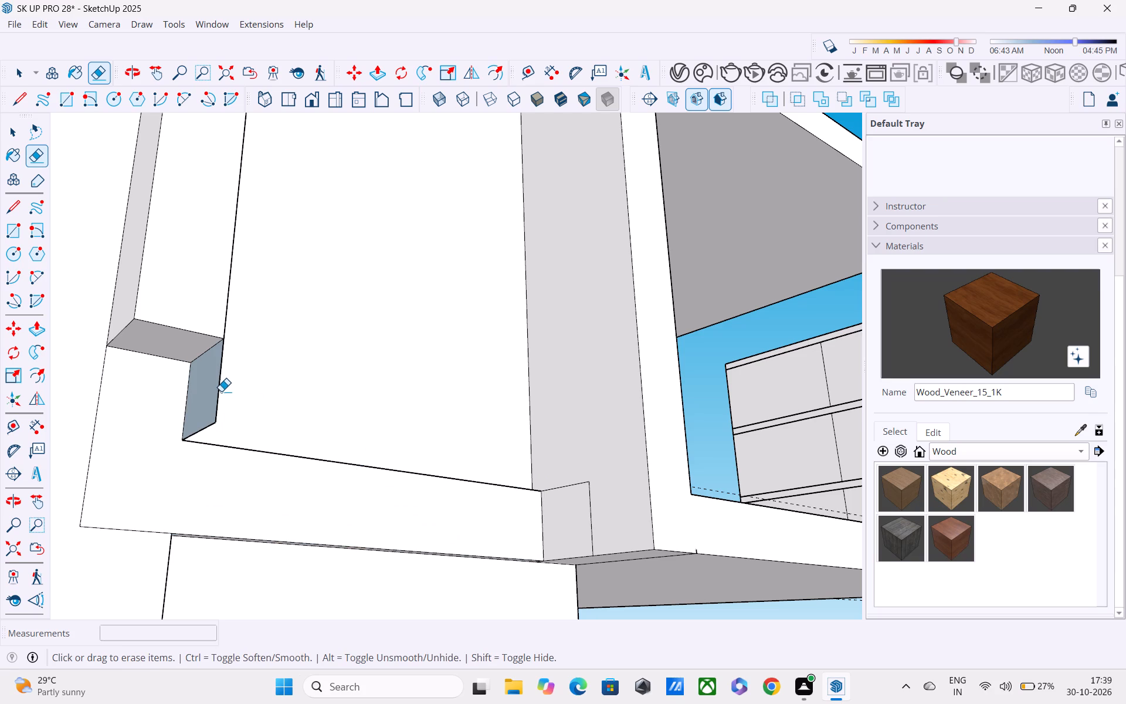
Erase the bottom and wall-side vertical edges of the small leftover face below the middle frame's outer leg.
left_click(221, 391)
left_click(216, 381)
left_click(224, 390)
middle_click_drag(220, 385, 335, 421)
left_click(300, 388)
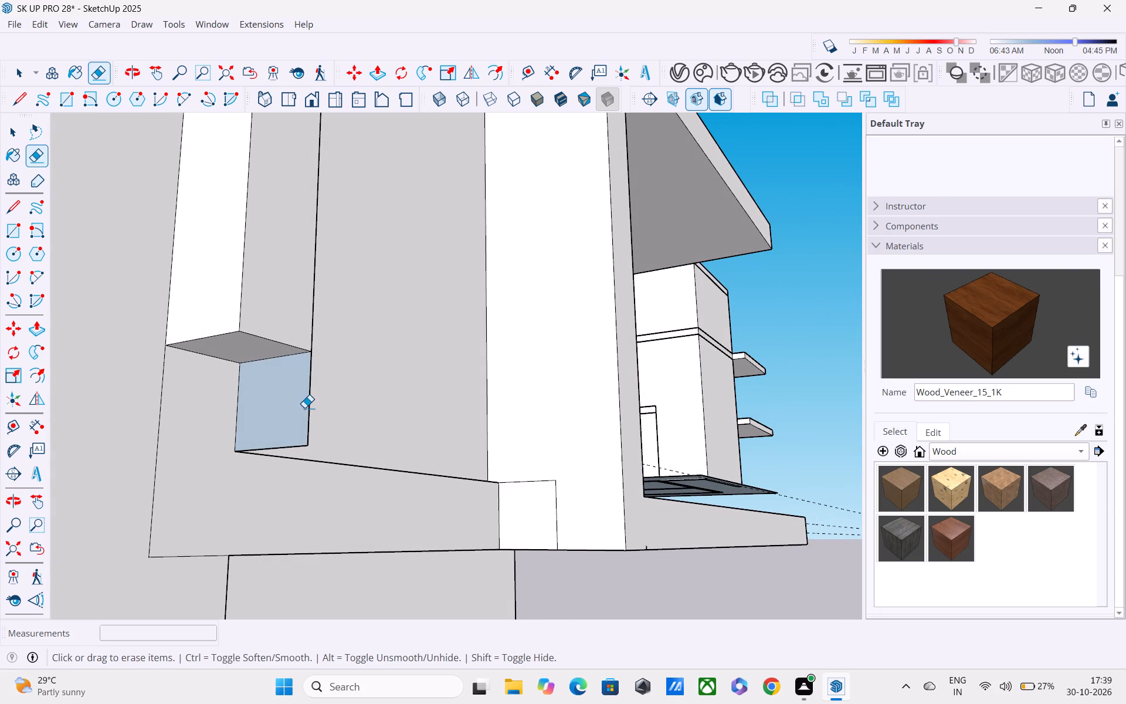
left_click(304, 408)
left_click(302, 445)
left_click(310, 393)
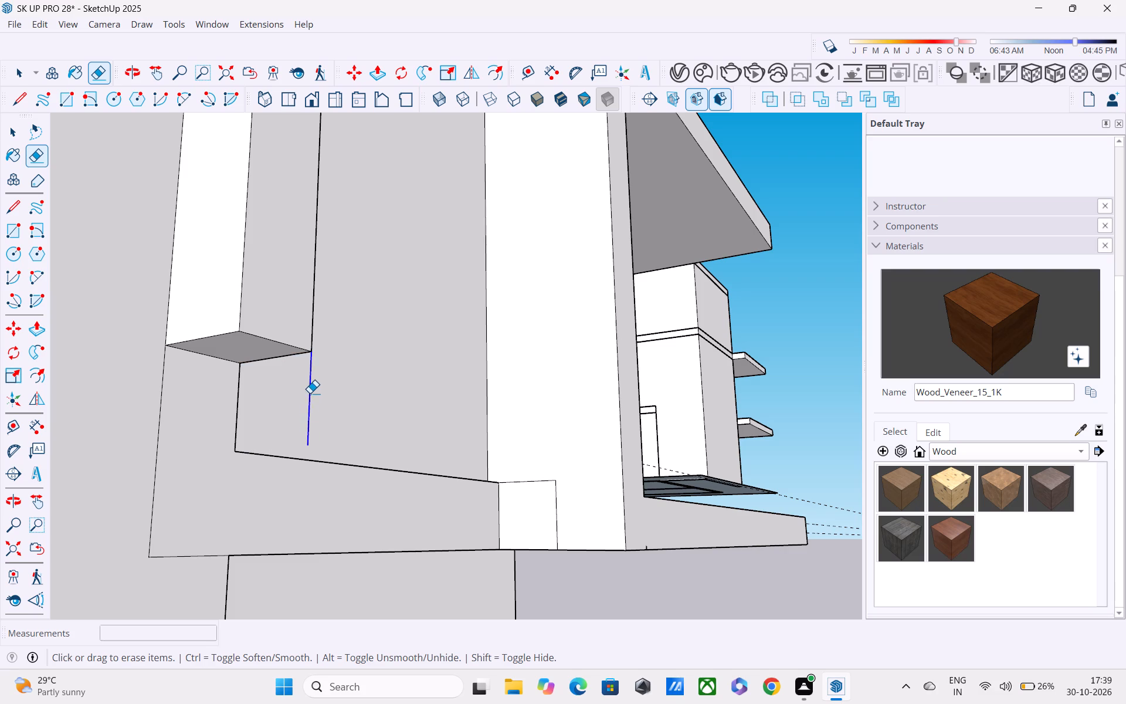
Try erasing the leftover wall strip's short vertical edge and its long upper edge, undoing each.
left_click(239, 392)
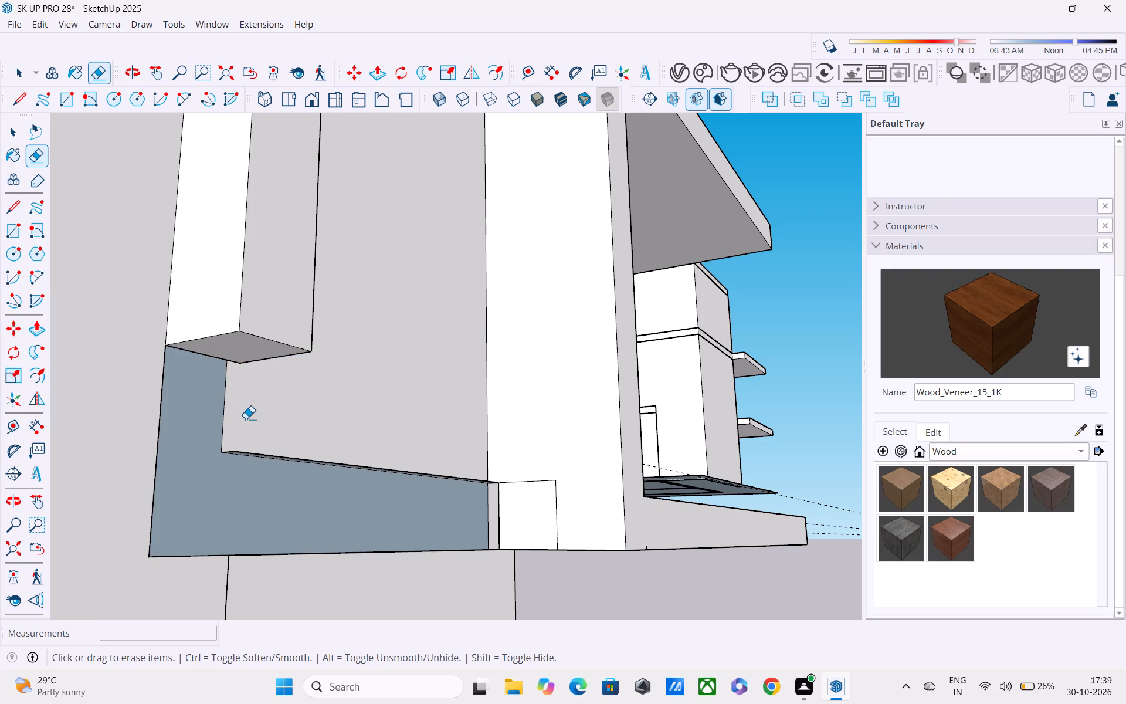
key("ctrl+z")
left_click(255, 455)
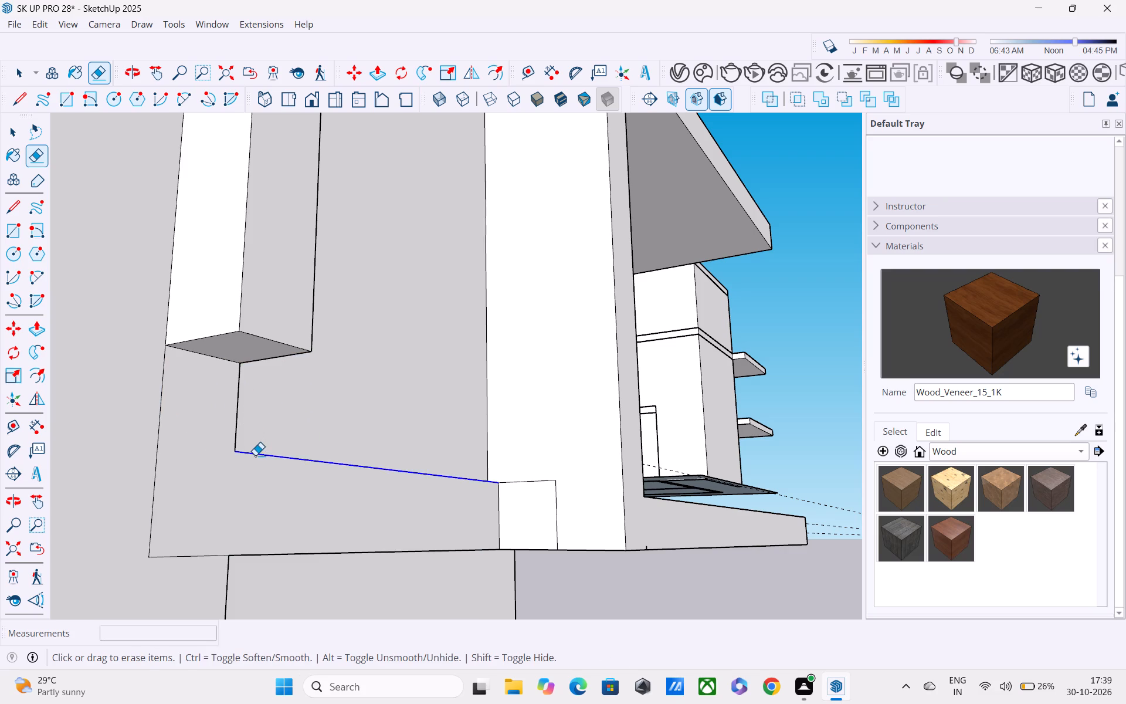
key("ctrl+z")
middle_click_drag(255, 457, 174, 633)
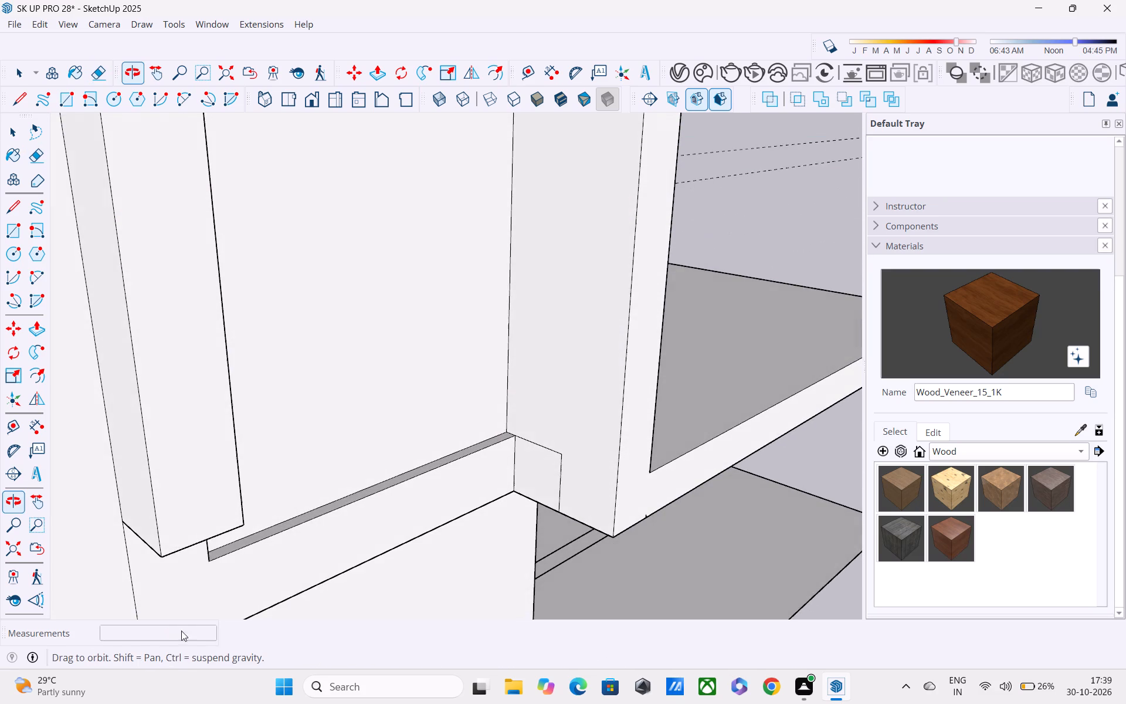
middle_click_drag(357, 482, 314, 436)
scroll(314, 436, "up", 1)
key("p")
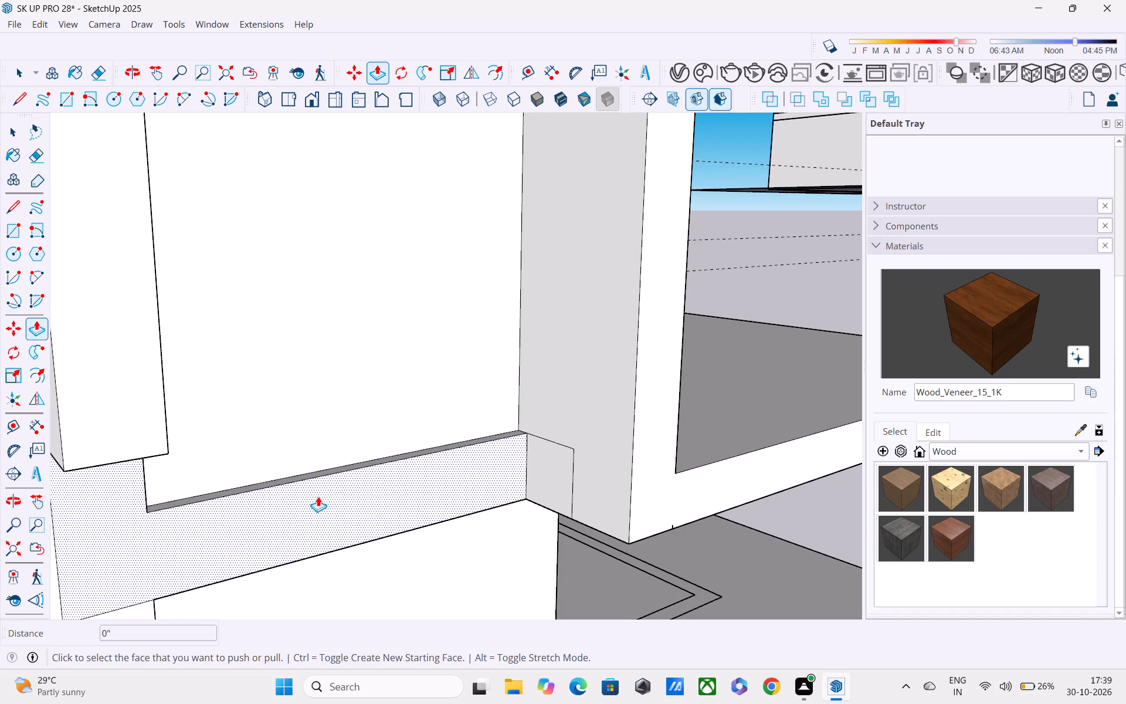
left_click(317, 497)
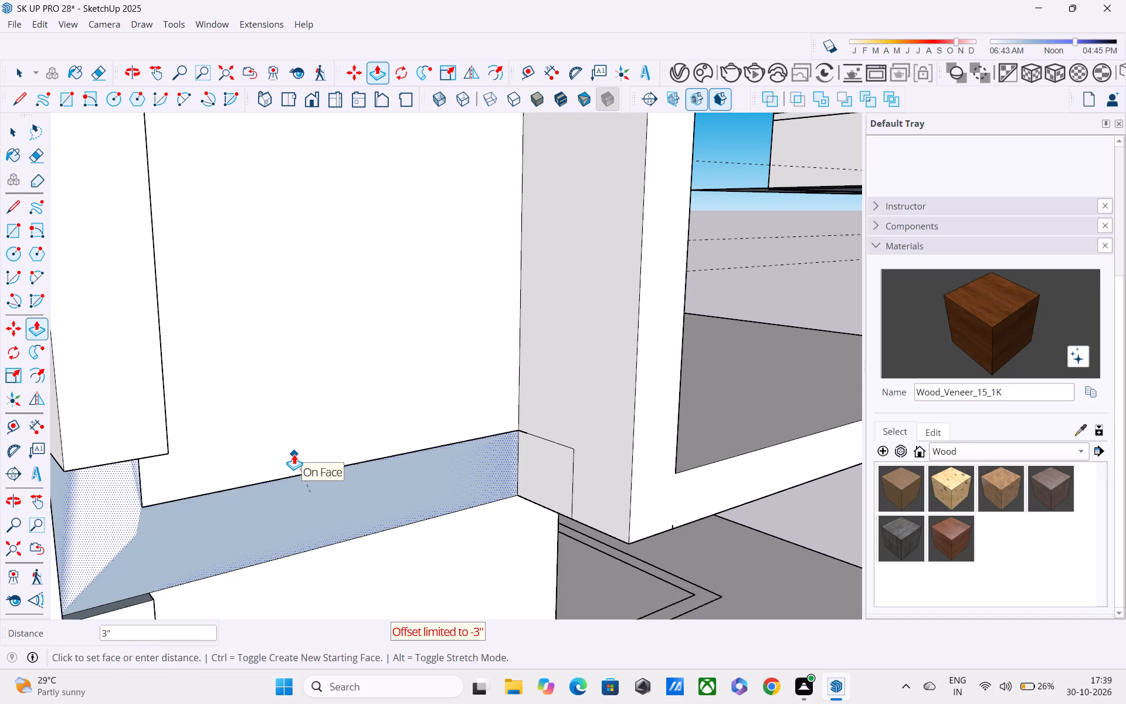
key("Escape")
Examine the frame's cut lower corner and the thin strip against the wall from several angles.
middle_click_drag(314, 558, 460, 326)
scroll(393, 346, "down", 1)
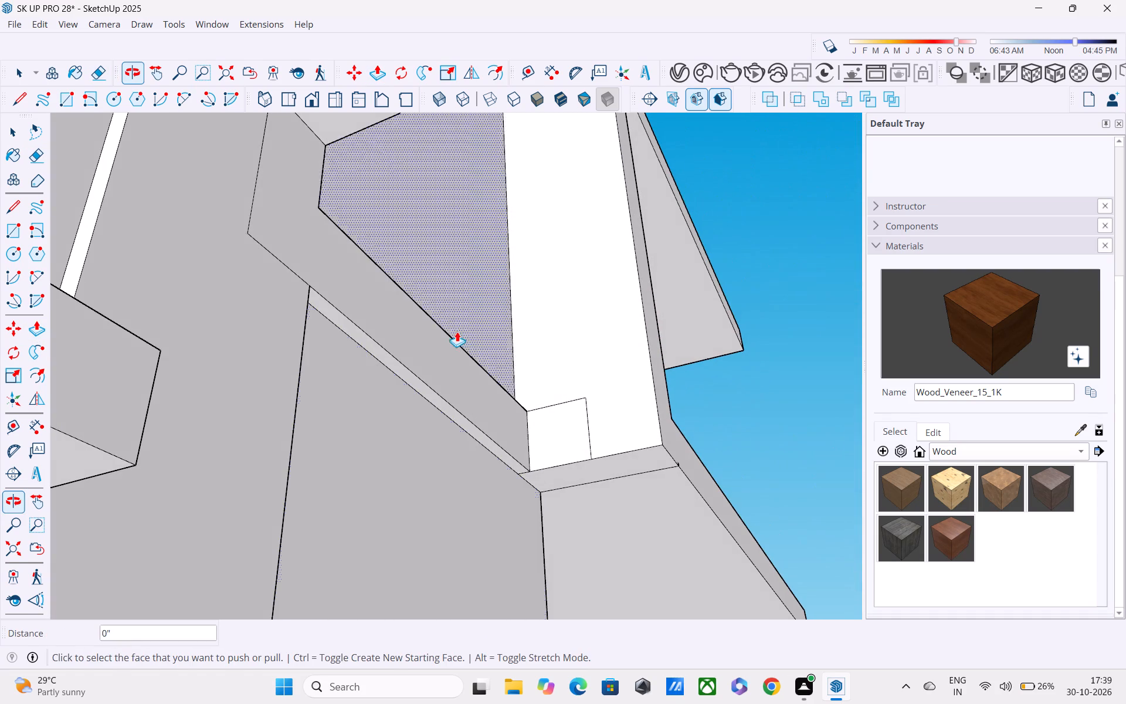
middle_click_drag(380, 371, 481, 416)
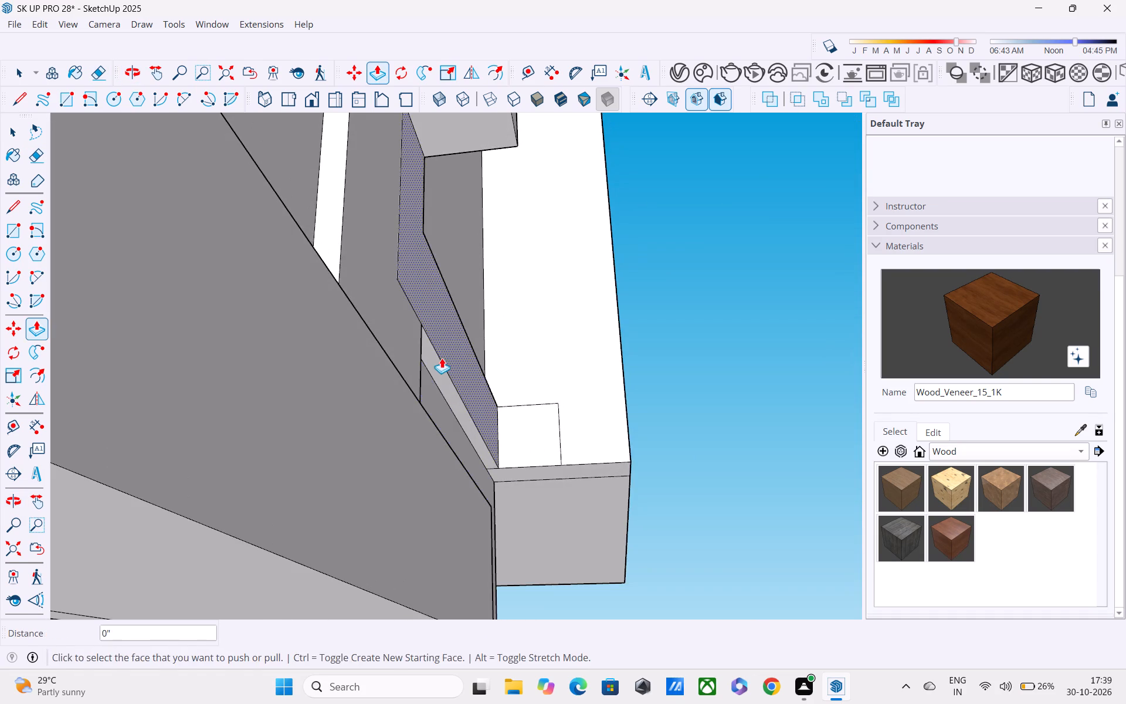
middle_click_drag(442, 358, 21, 627)
scroll(201, 381, "up", 3)
middle_click_drag(206, 367, 206, 383)
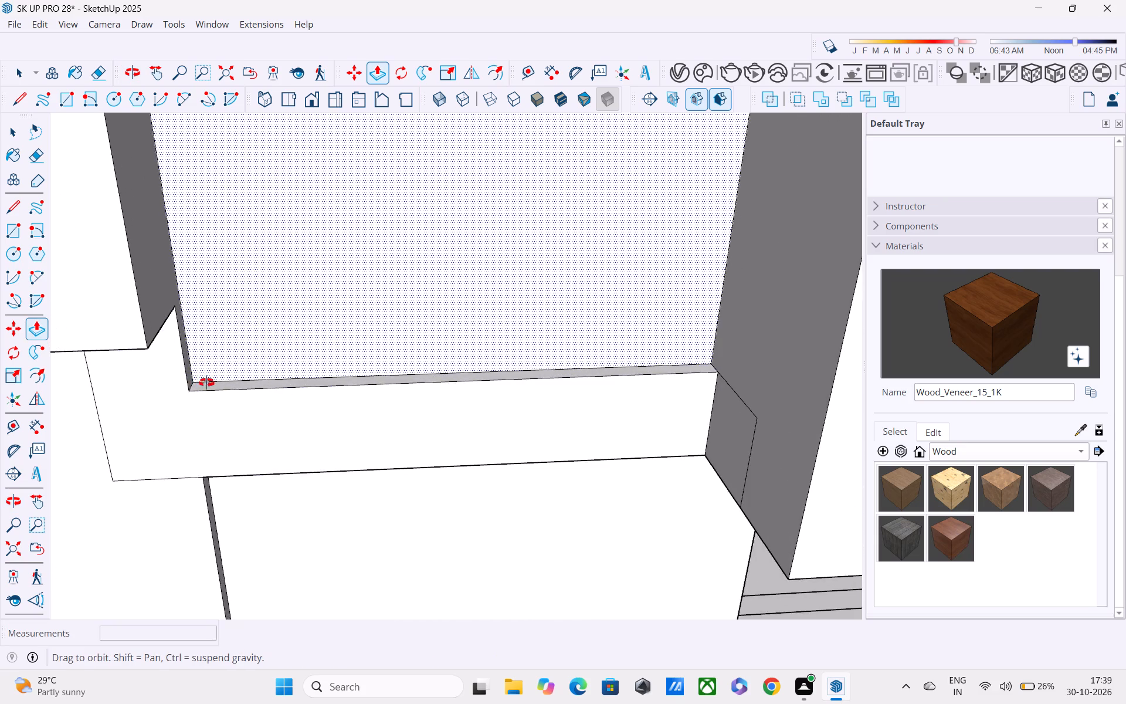
middle_click_drag(206, 383, 483, 251)
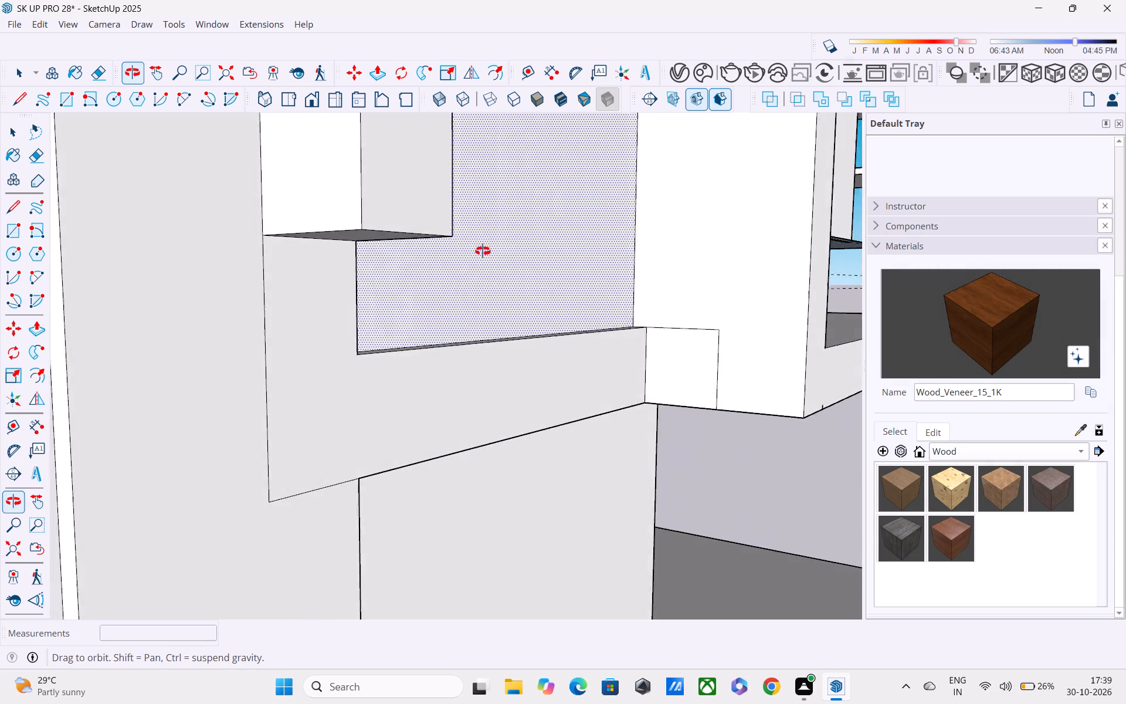
middle_click_drag(483, 251, 412, 318)
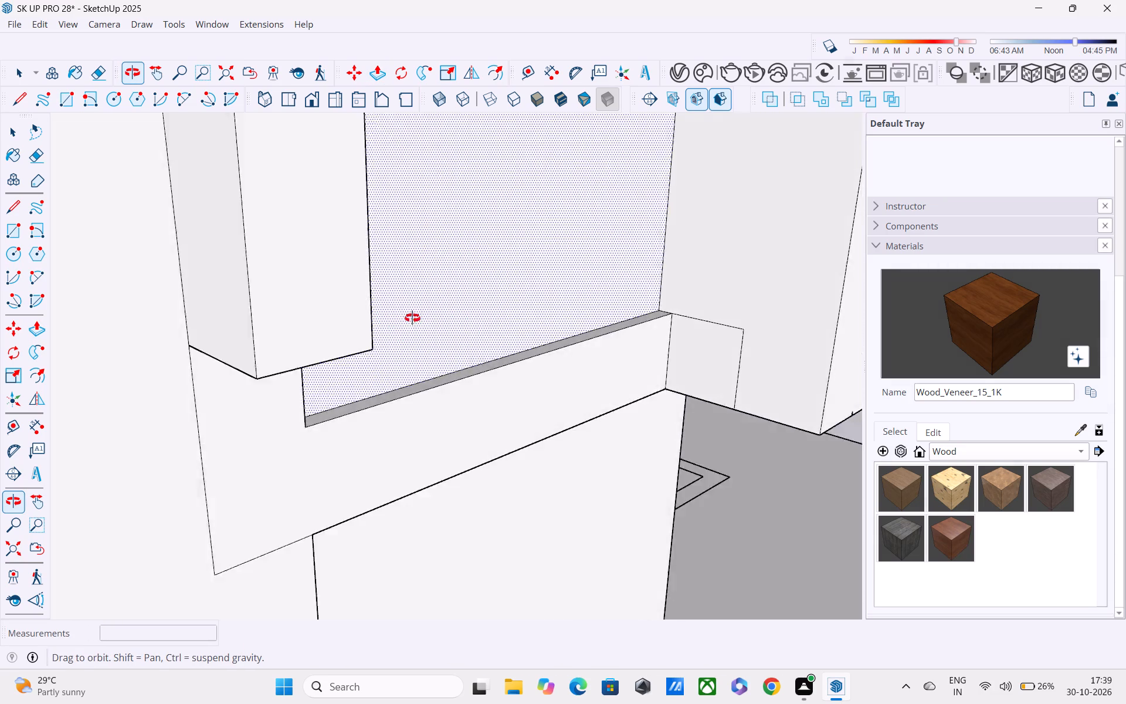
middle_click_drag(412, 318, 393, 289)
scroll(388, 319, "up", 3)
middle_click_drag(356, 303, 185, 326)
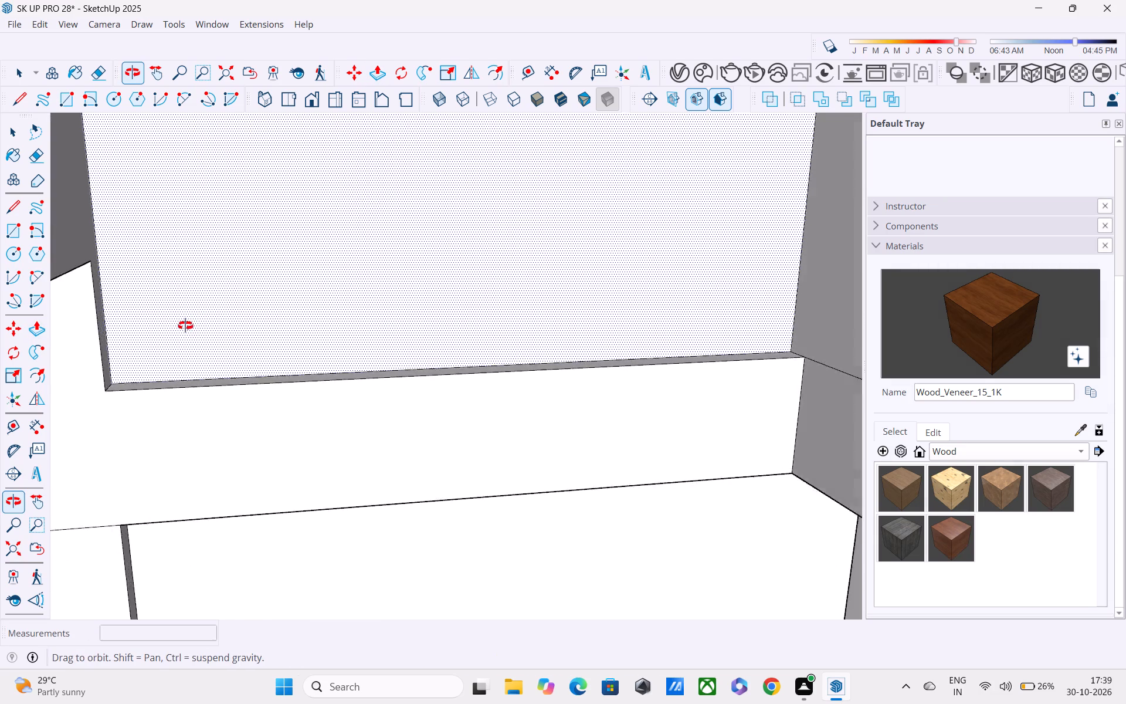
middle_click_drag(185, 326, 145, 425)
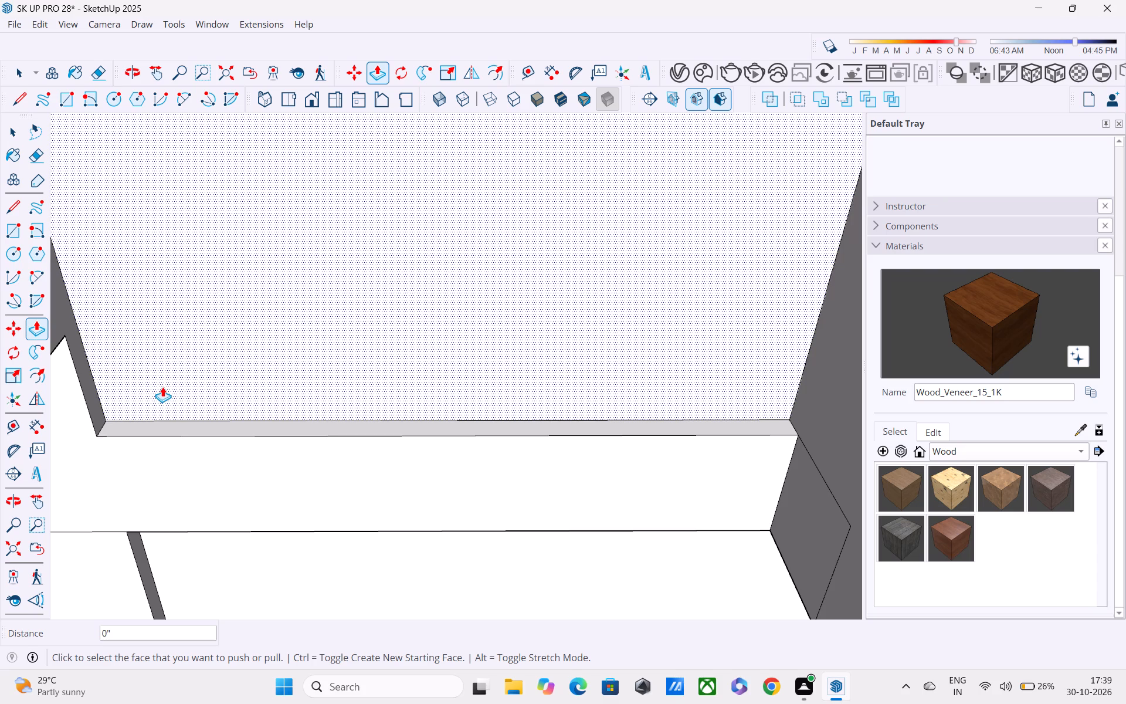
scroll(162, 387, "down", 3)
scroll(163, 387, "up", 1)
scroll(163, 387, "down", 2)
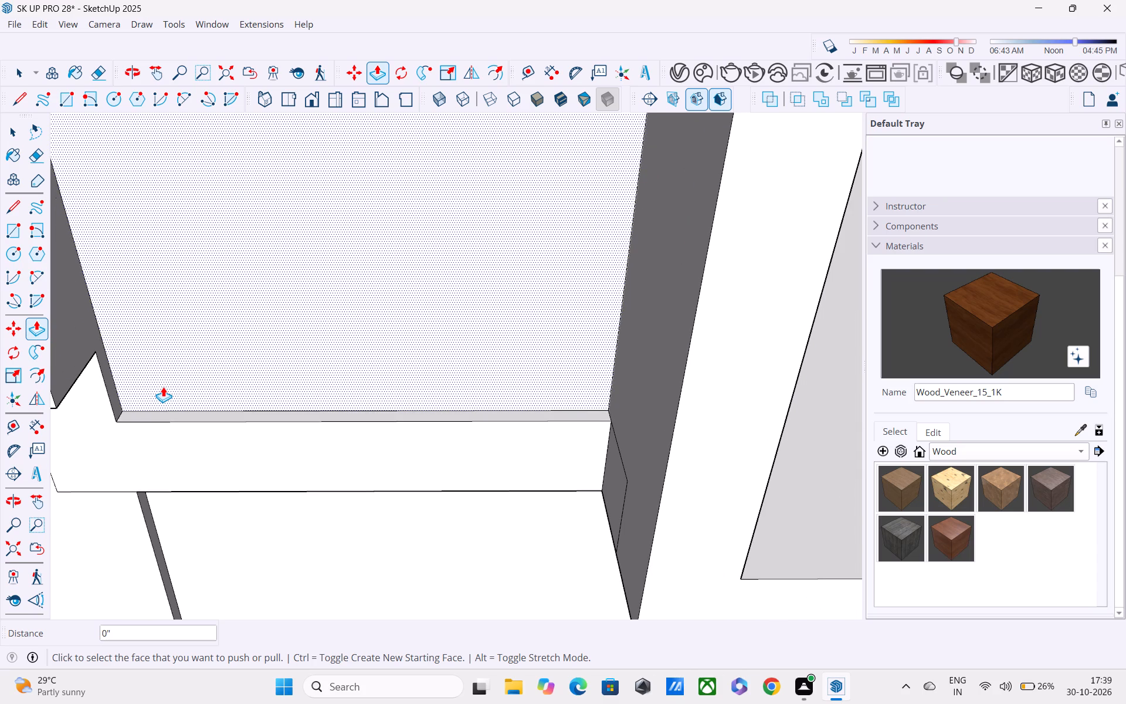
Draw a short line from the strip's upper corner at the outer leg's underside back to the wall, finishing the leg's lower edge.
key("l")
middle_click_drag(152, 374, 187, 408, "shift")
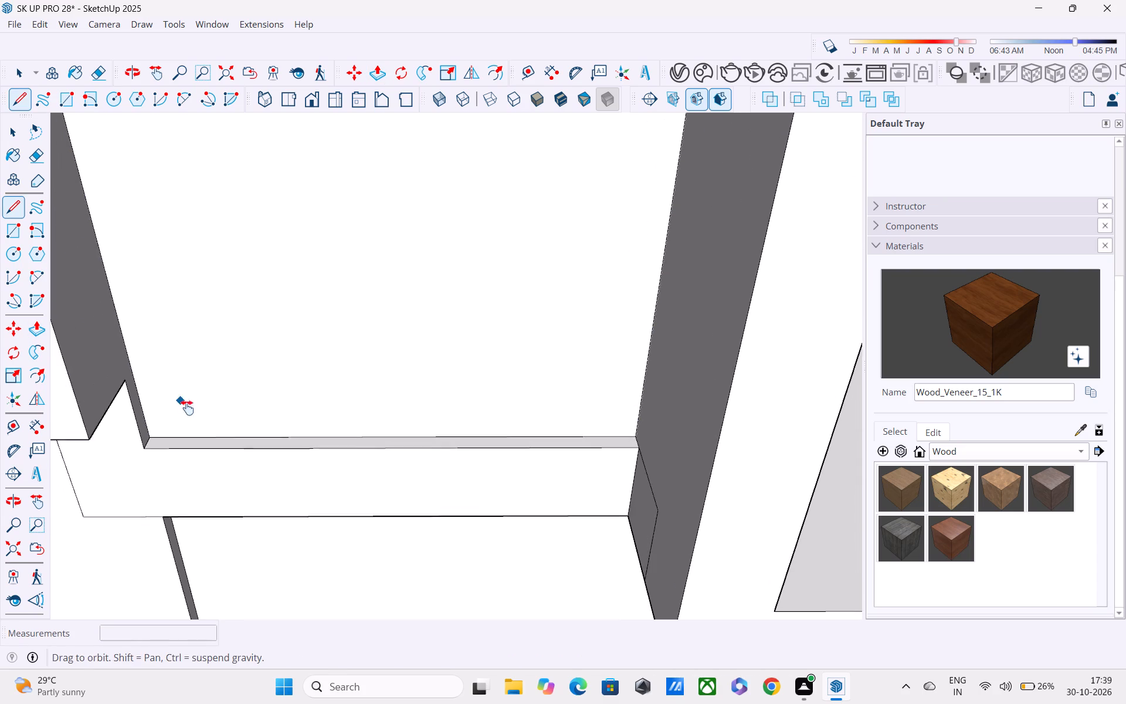
middle_click_drag(187, 408, 205, 431, "shift")
scroll(205, 431, "up", 1)
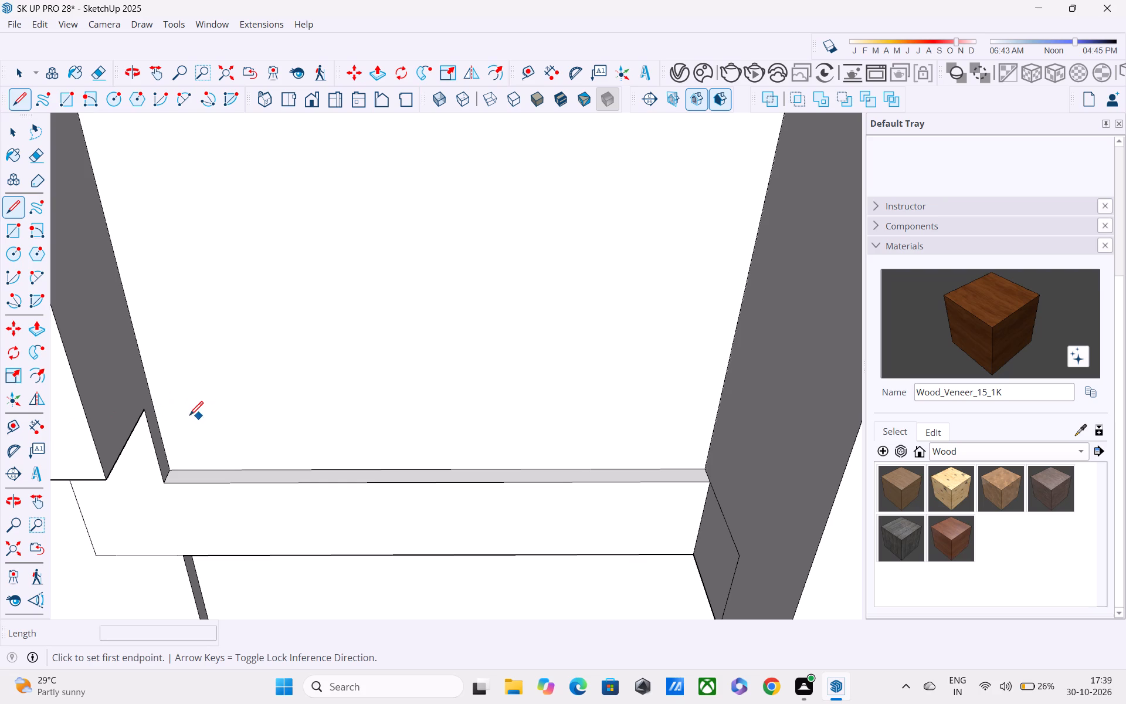
left_click(147, 409)
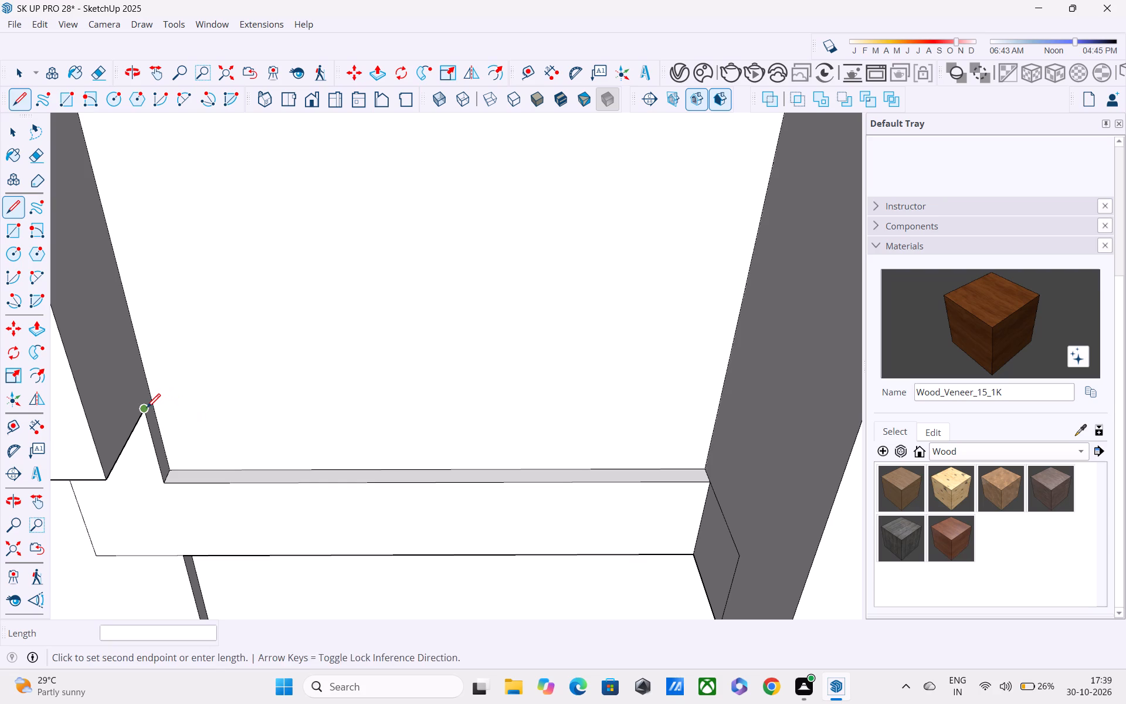
left_click(155, 395)
key("p")
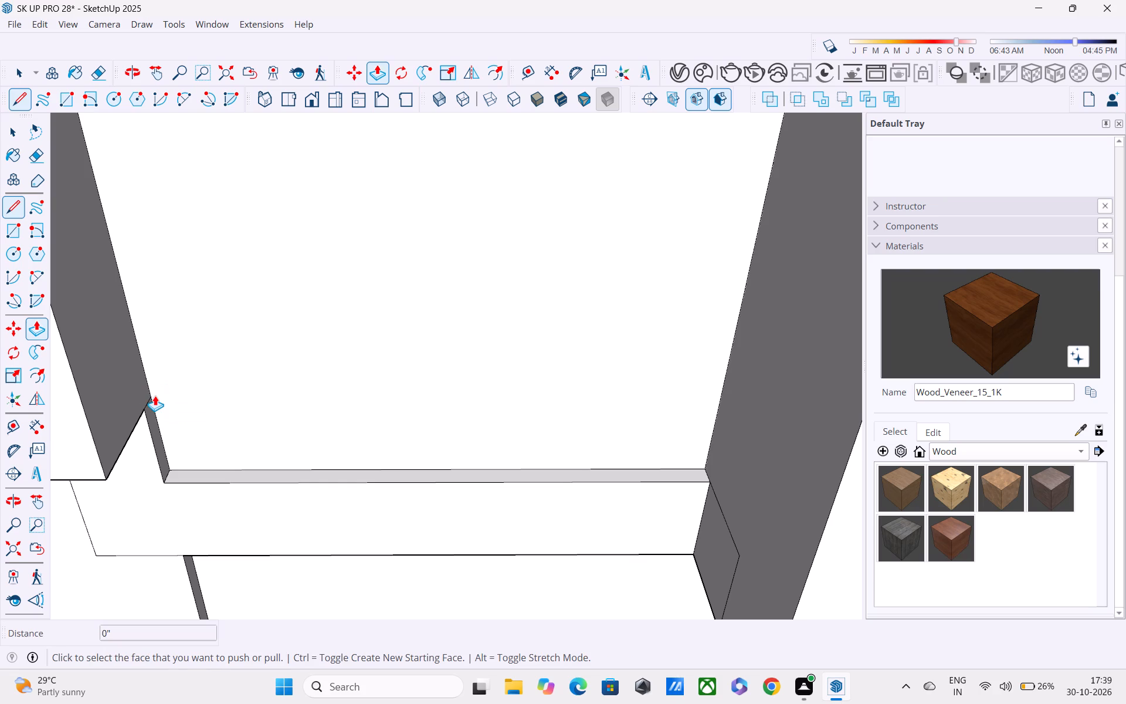
scroll(151, 394, "down", 4)
middle_click_drag(151, 393, 180, 462, "shift")
key("space")
scroll(182, 466, "up", 1)
middle_click(179, 461)
middle_click(179, 461)
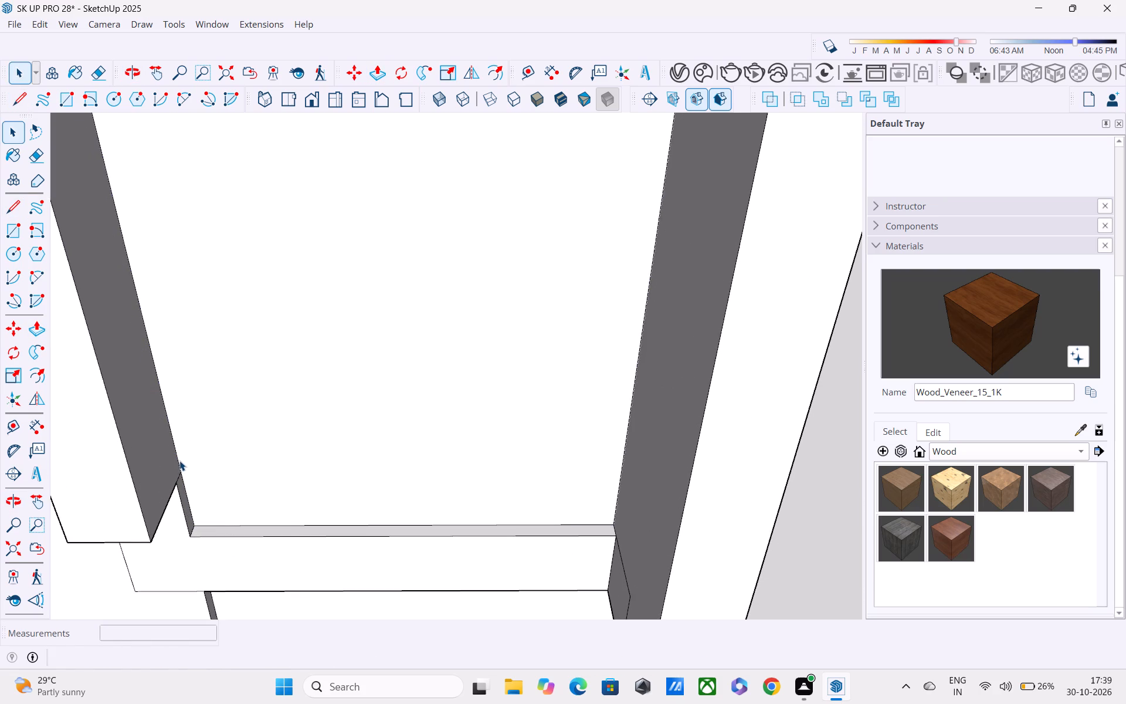
Draw a line about 1' 2 1/4" up the outer leg's inner front edge, and a 1' 6" line across its side face to the wall.
key("l")
scroll(175, 453, "down", 6)
middle_click_drag(351, 424, 254, 393)
scroll(269, 398, "up", 4)
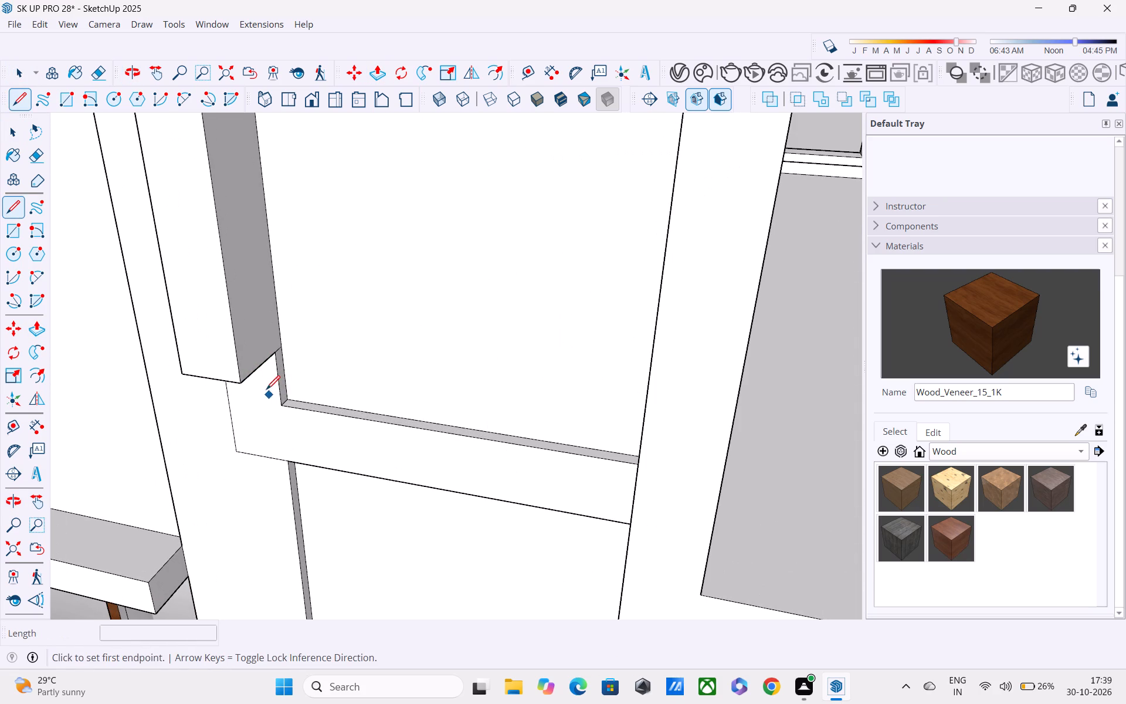
left_click(238, 383)
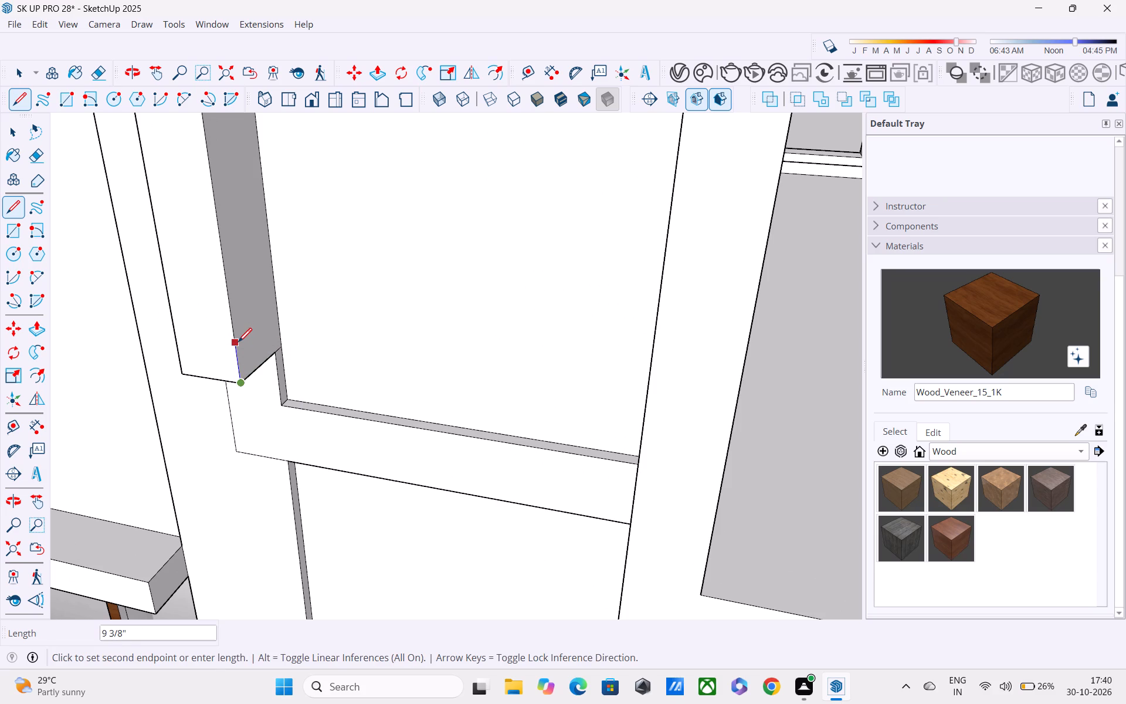
key("Escape")
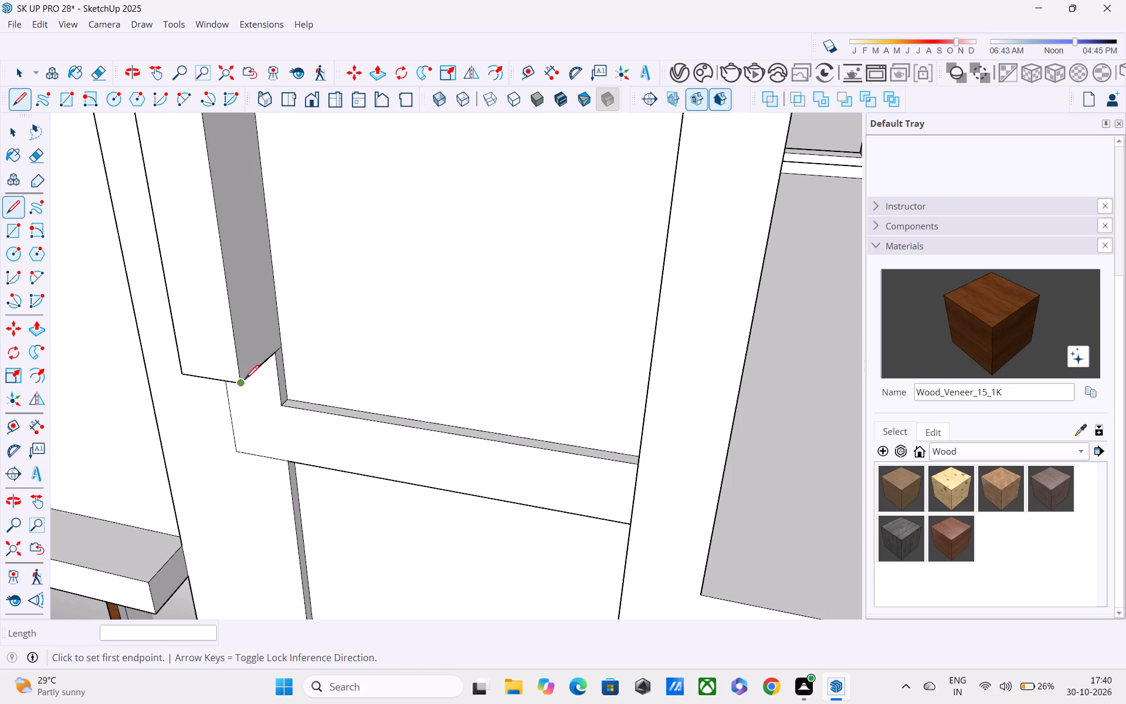
left_click(246, 383)
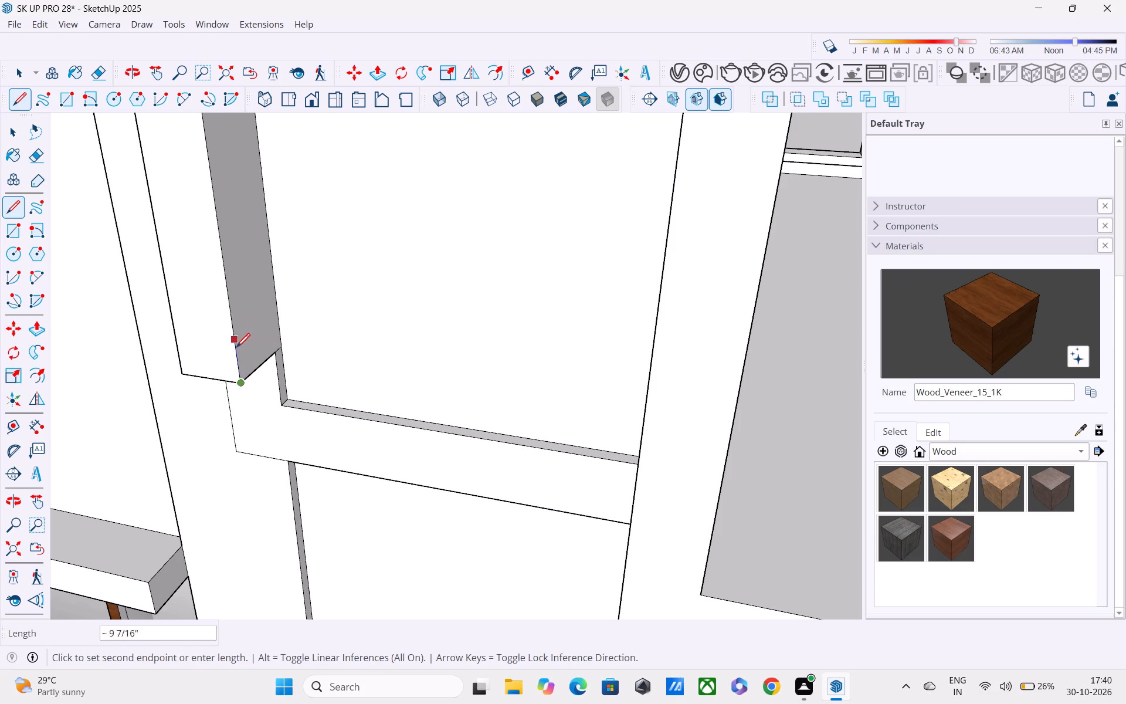
key("Escape")
left_click(238, 382)
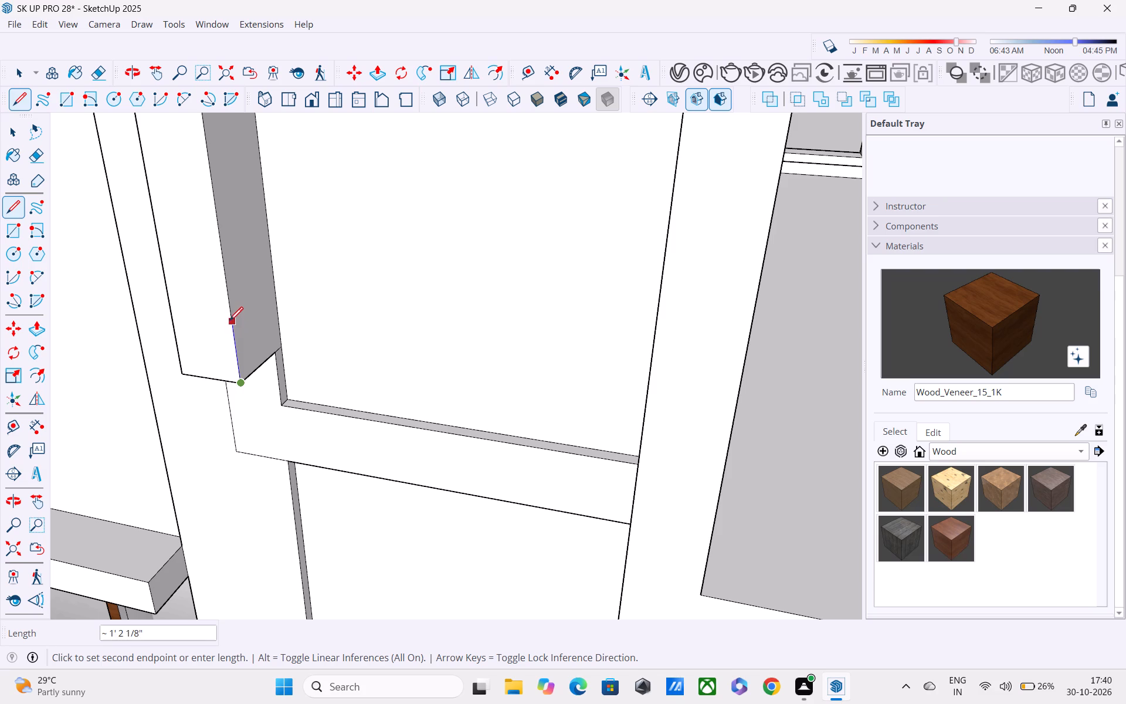
left_click(229, 321)
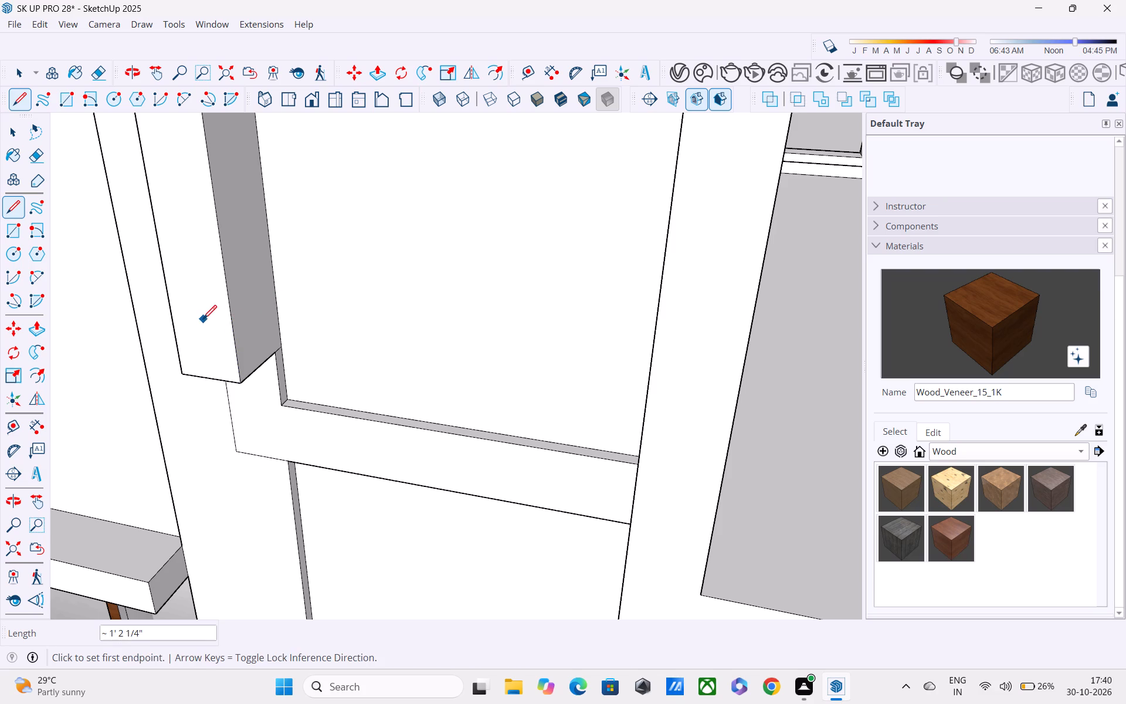
left_click(236, 319)
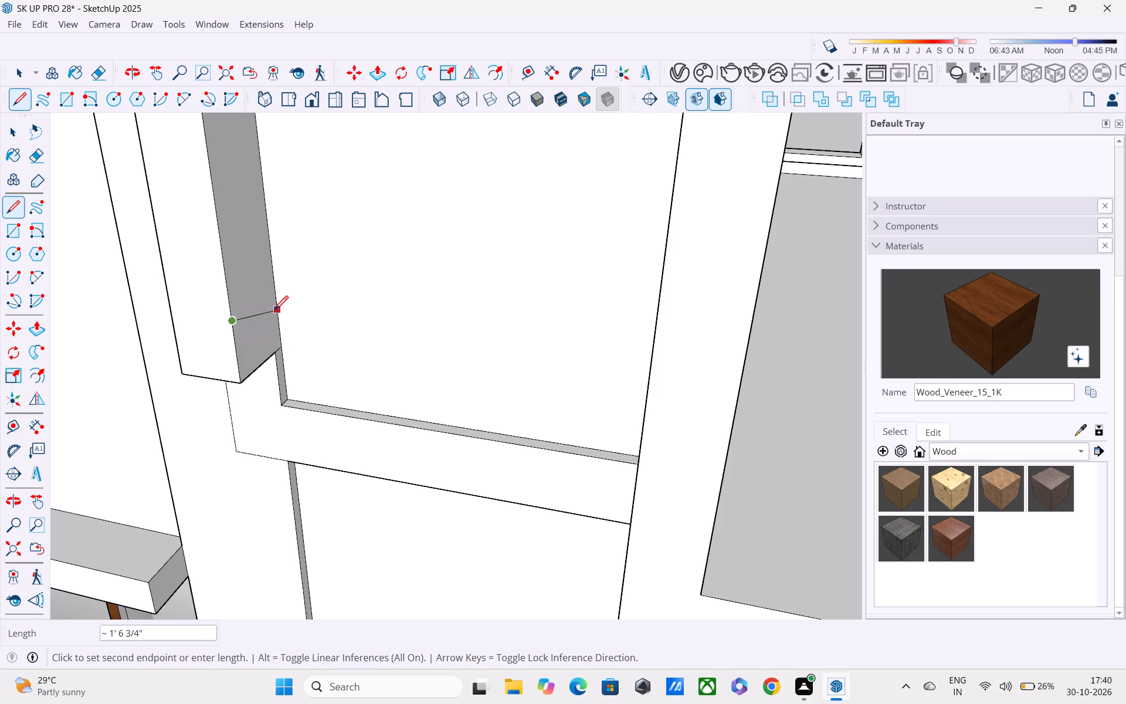
left_click(277, 290)
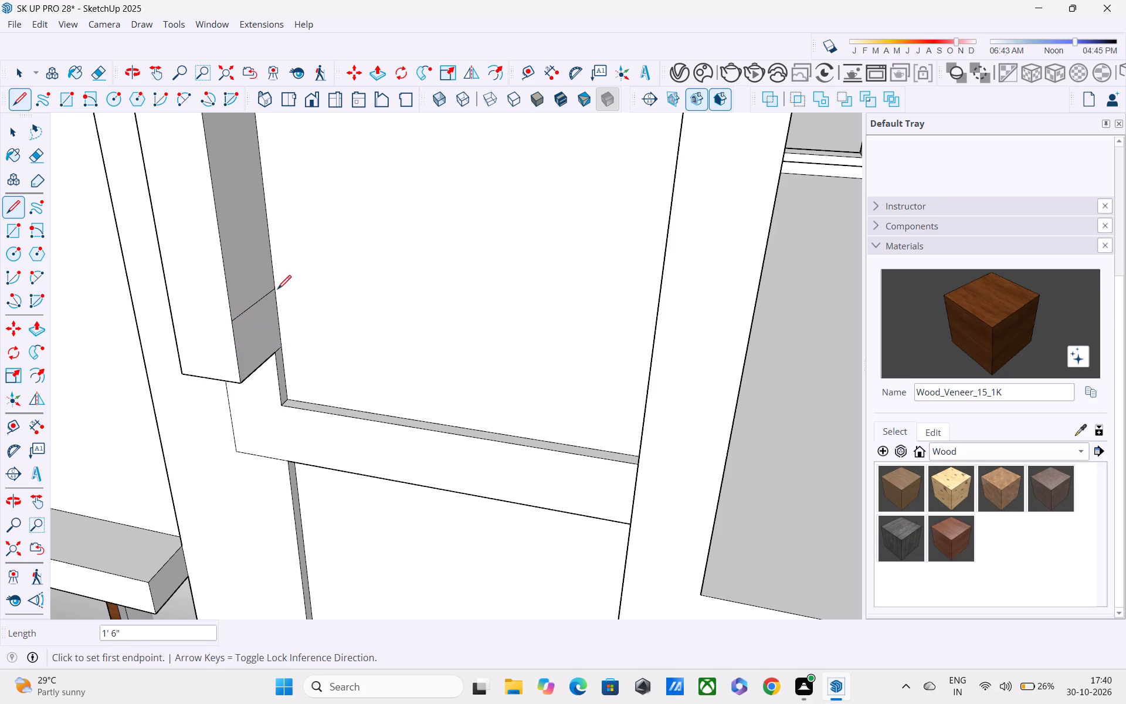
Pull the marked-off lower part of the leg's inner side face about 6' 10 7/8" across to the balcony frame.
key("p")
left_click(255, 330)
middle_click_drag(469, 333, 531, 297)
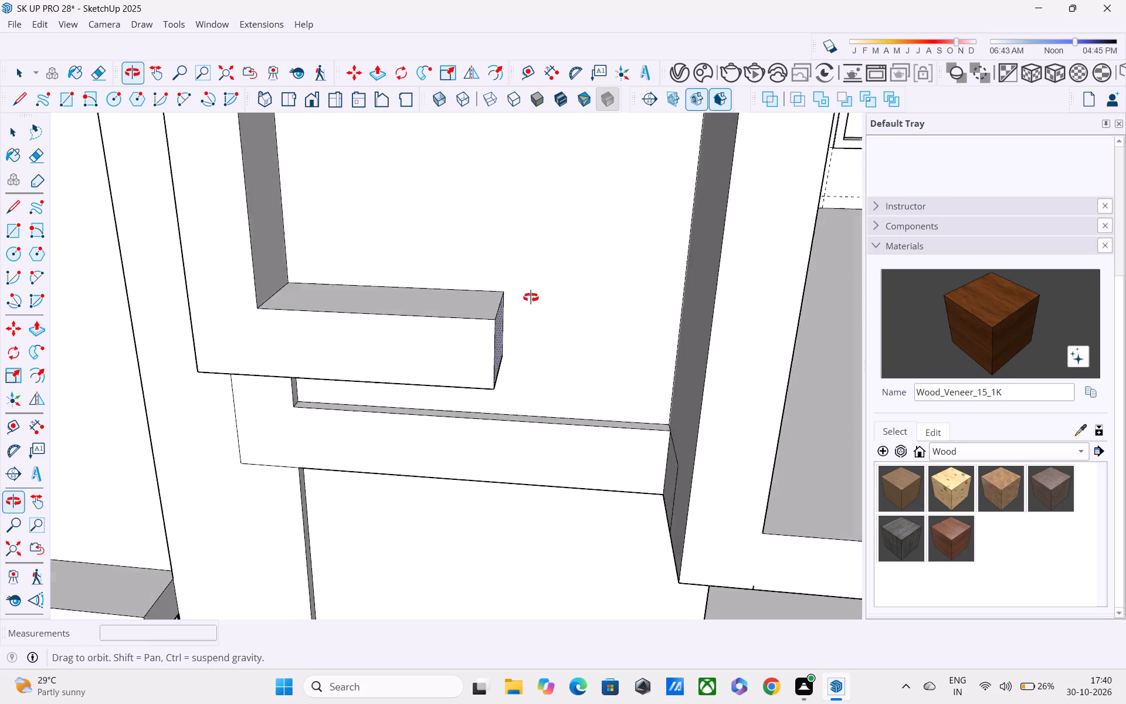
middle_click_drag(531, 297, 580, 256)
left_click(718, 253)
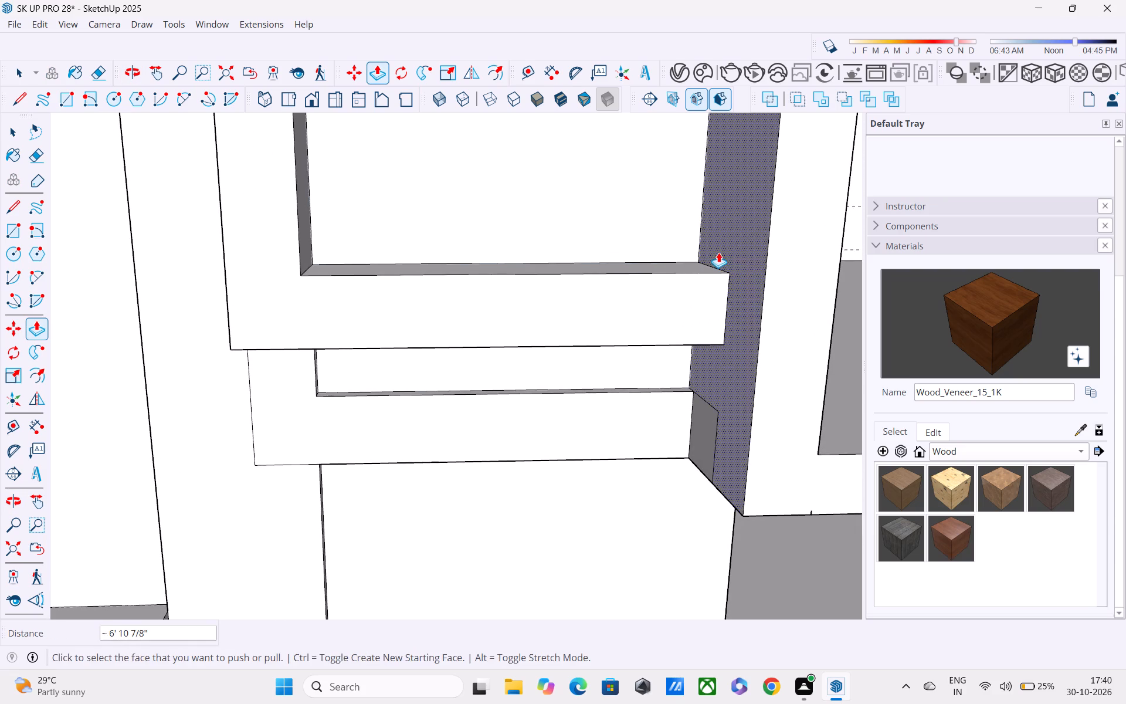
Pull the recessed panel beneath the middle frame's bottom bar out flush with the wall strip around it.
middle_click_drag(359, 333, 500, 199)
scroll(321, 390, "up", 5)
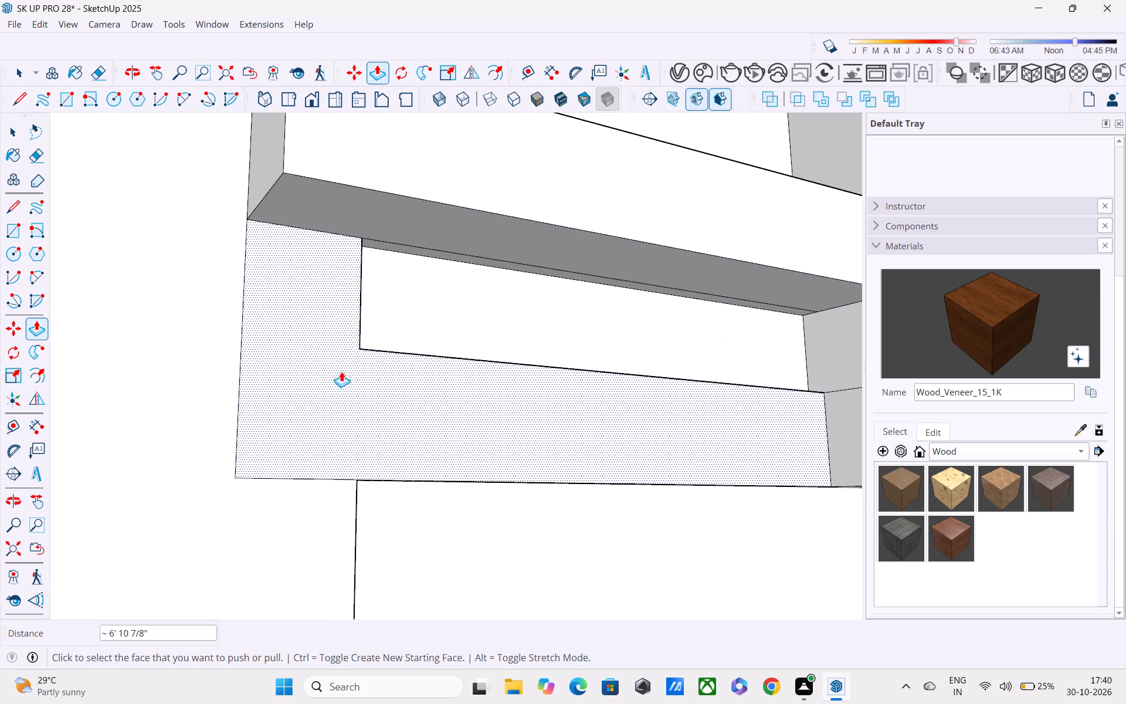
middle_click_drag(341, 394, 325, 457)
left_click(400, 354)
left_click(407, 382)
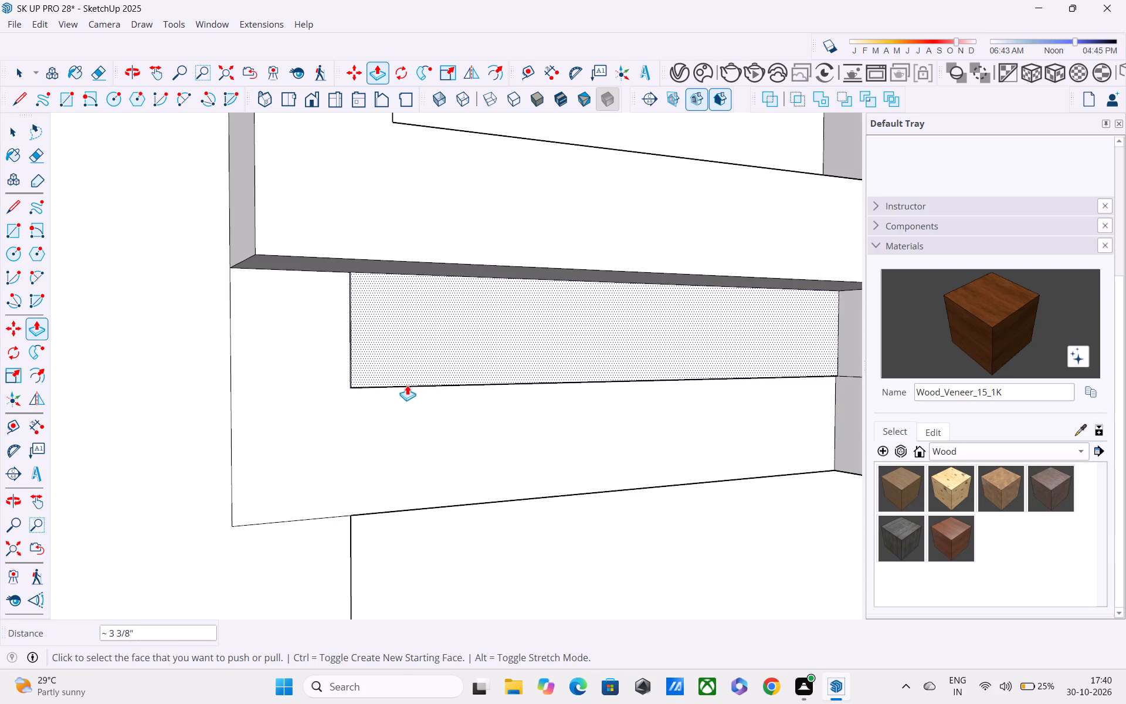
middle_click_drag(409, 395, 111, 353)
scroll(481, 317, "up", 2)
middle_click_drag(464, 341, 413, 389)
scroll(413, 389, "down", 2)
left_click(438, 353)
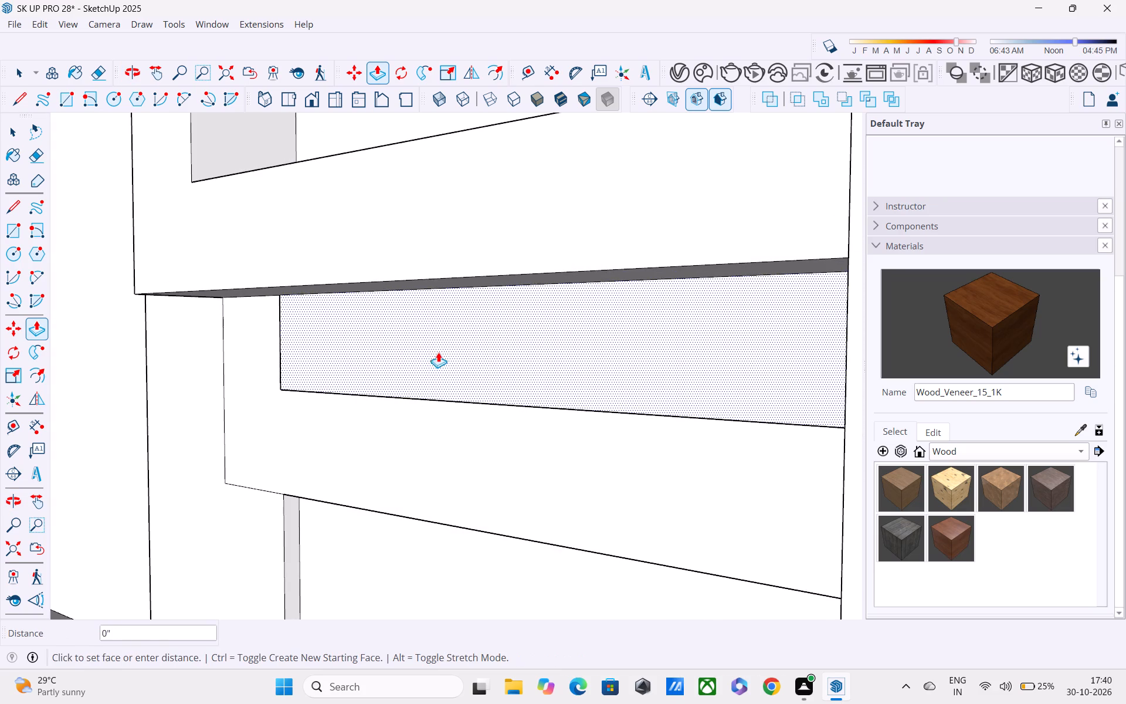
left_click(430, 433)
Erase the leftover edges on the flattened wall beneath the frame's bottom bar, keeping the surrounding faces intact.
scroll(430, 433, "down", 2)
key("e")
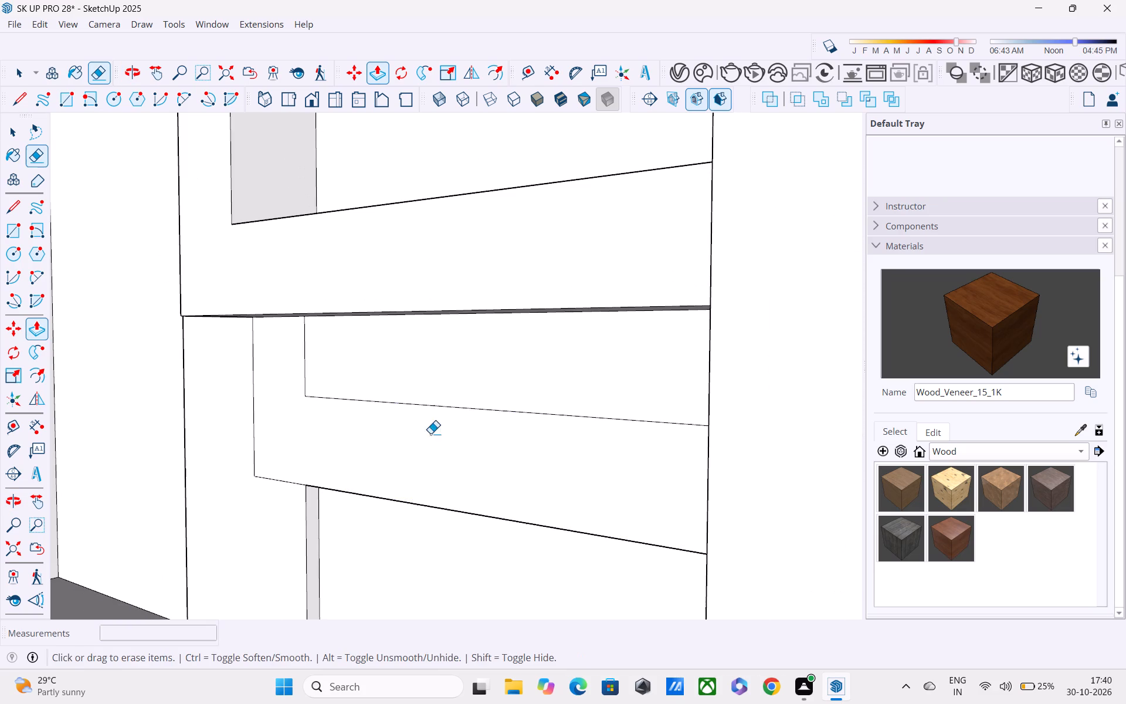
left_click_drag(437, 402, 437, 415)
left_click_drag(331, 364, 117, 402)
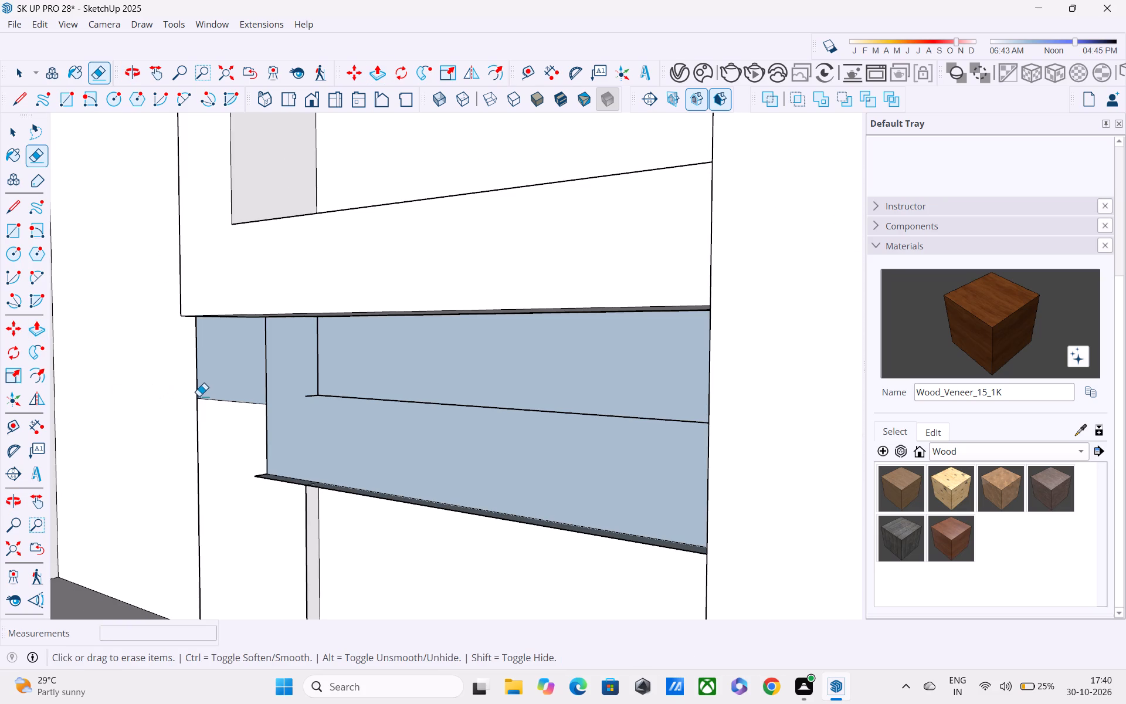
key("ctrl+z")
left_click_drag(246, 384, 253, 386)
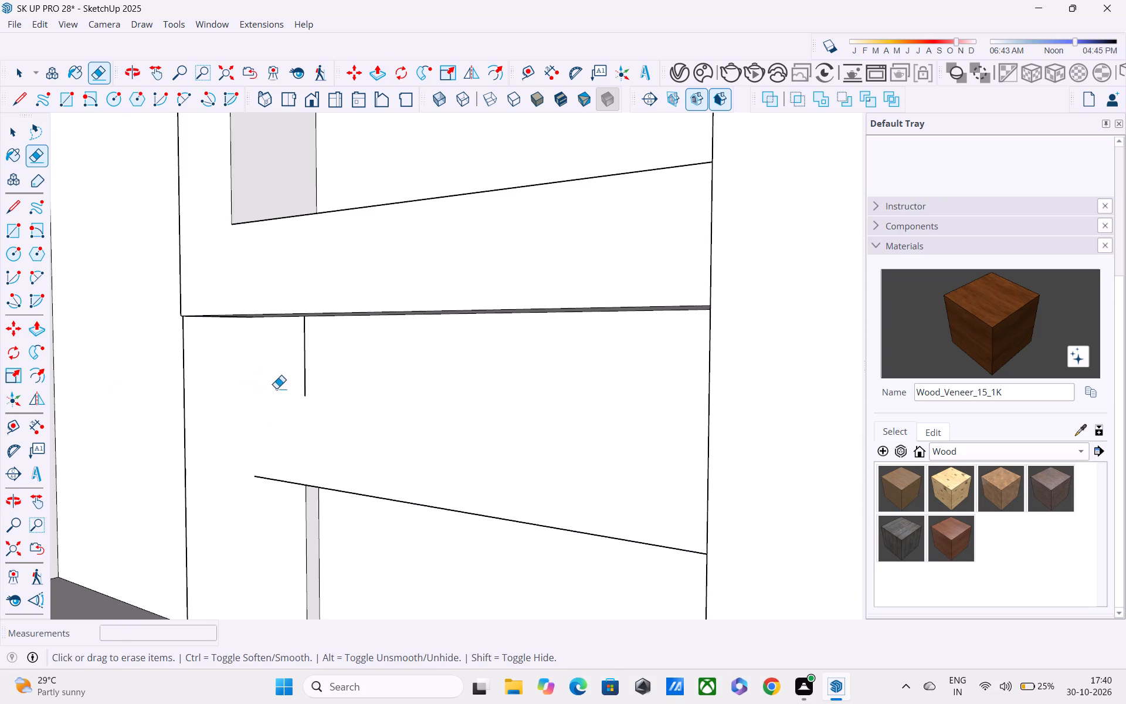
left_click(306, 372)
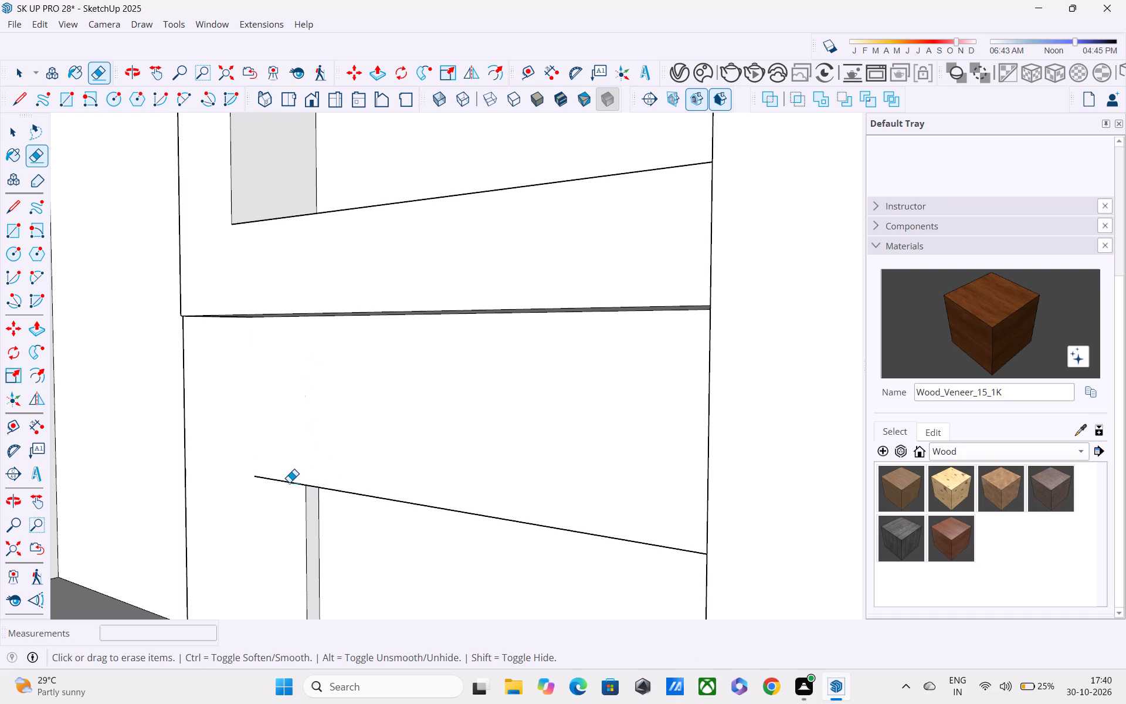
left_click(289, 482)
Push the narrow top face of the ground-floor wall recess about 1' 3 9/16" up toward the middle frame's bottom bar.
middle_click_drag(345, 489, 415, 444)
scroll(421, 438, "down", 11)
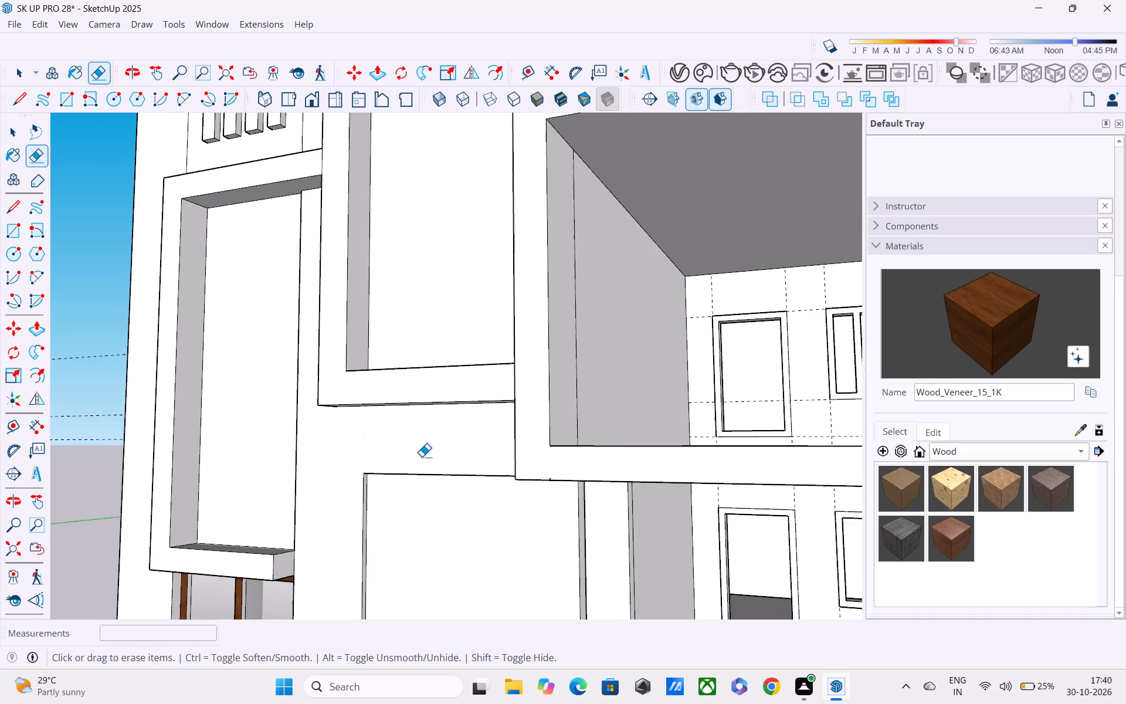
middle_click_drag(422, 456, 457, 375)
scroll(459, 375, "down", 3)
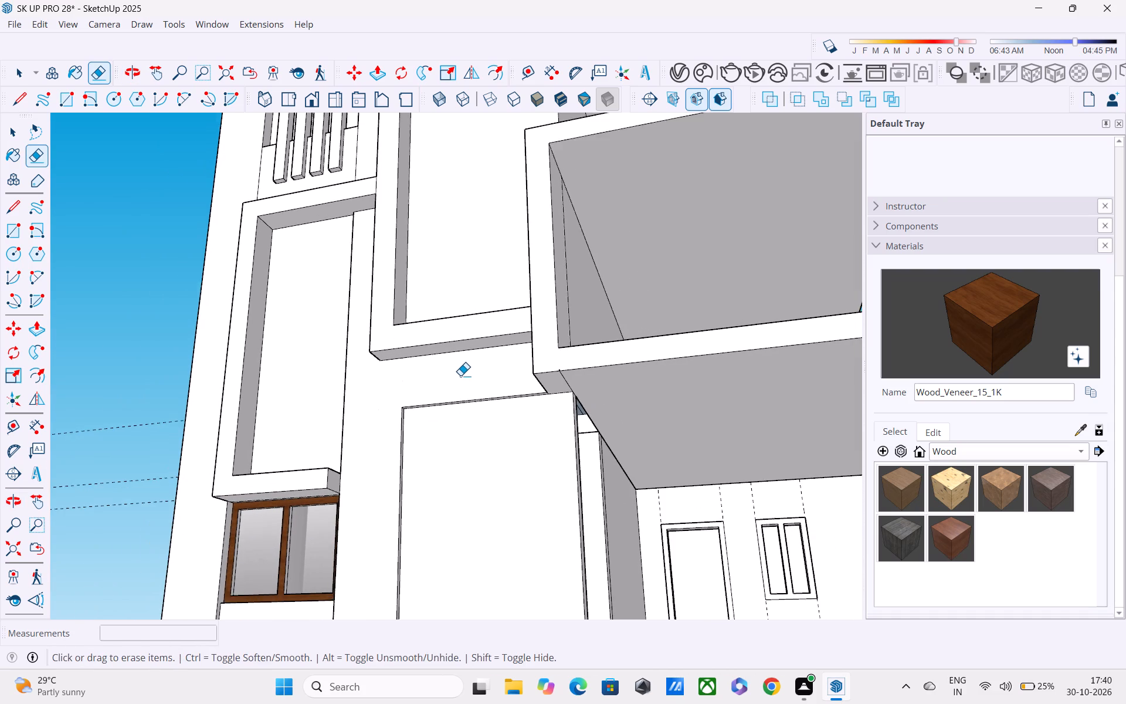
scroll(460, 375, "down", 3)
middle_click_drag(460, 376, 493, 438)
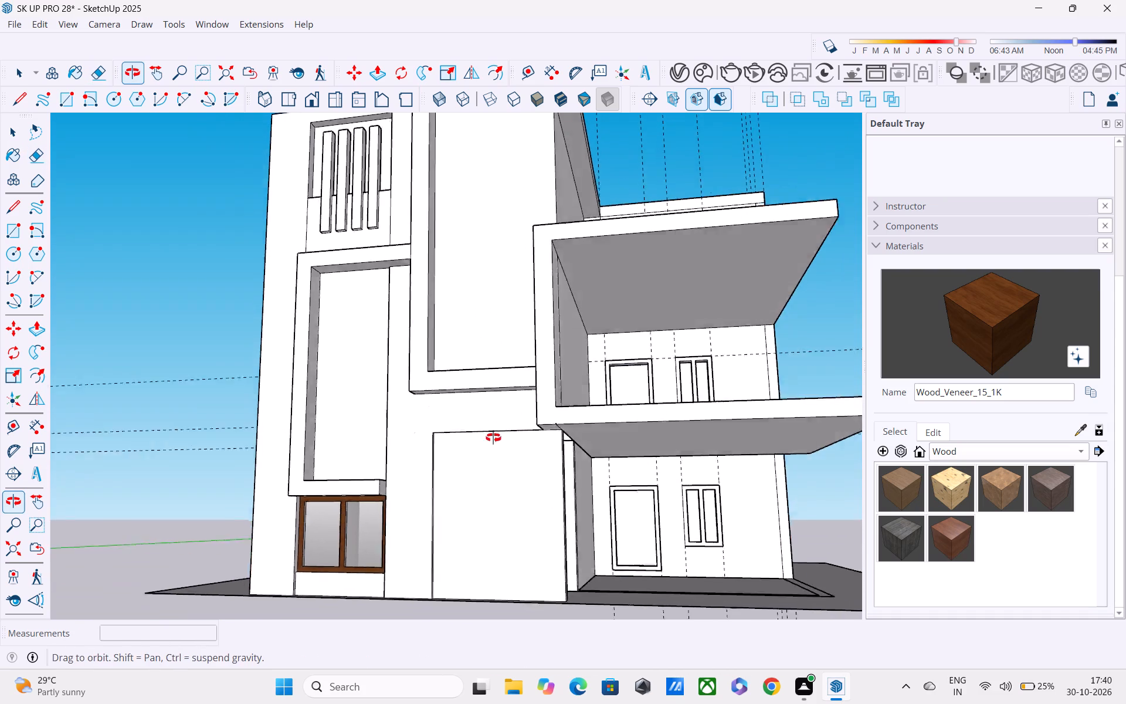
middle_click_drag(493, 438, 496, 441)
scroll(496, 441, "up", 3)
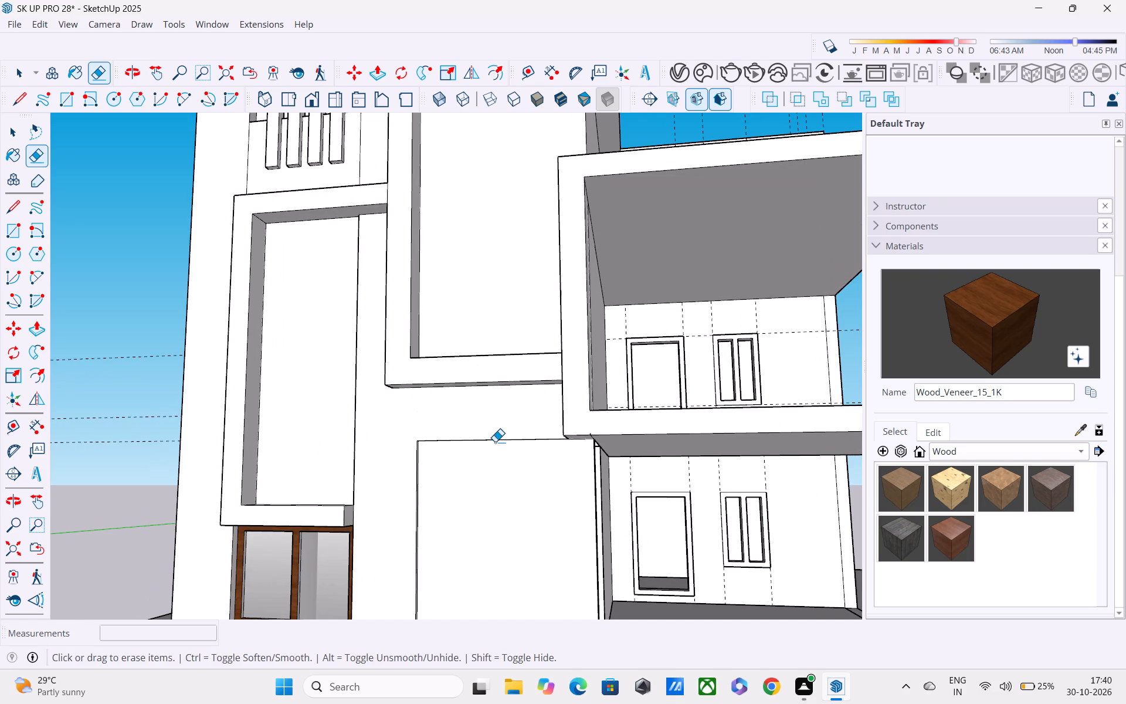
middle_click_drag(495, 442, 519, 485)
scroll(519, 485, "up", 5)
middle_click_drag(518, 480, 502, 397)
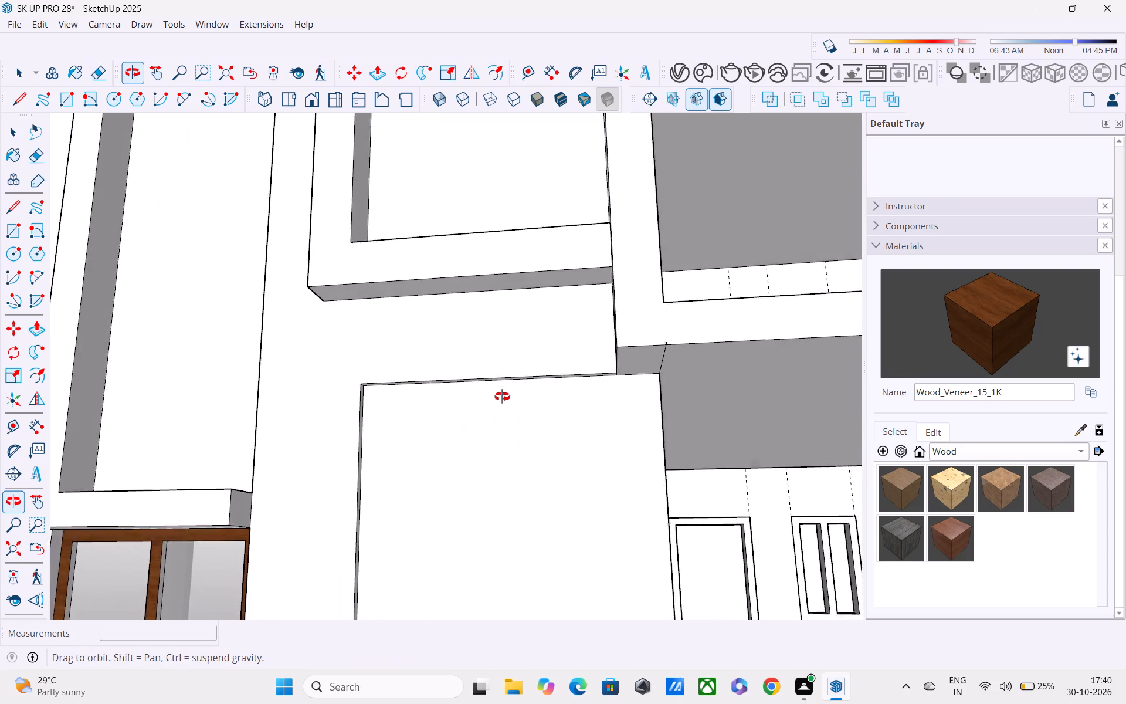
middle_click_drag(502, 397, 511, 321)
scroll(513, 314, "up", 1)
key("p")
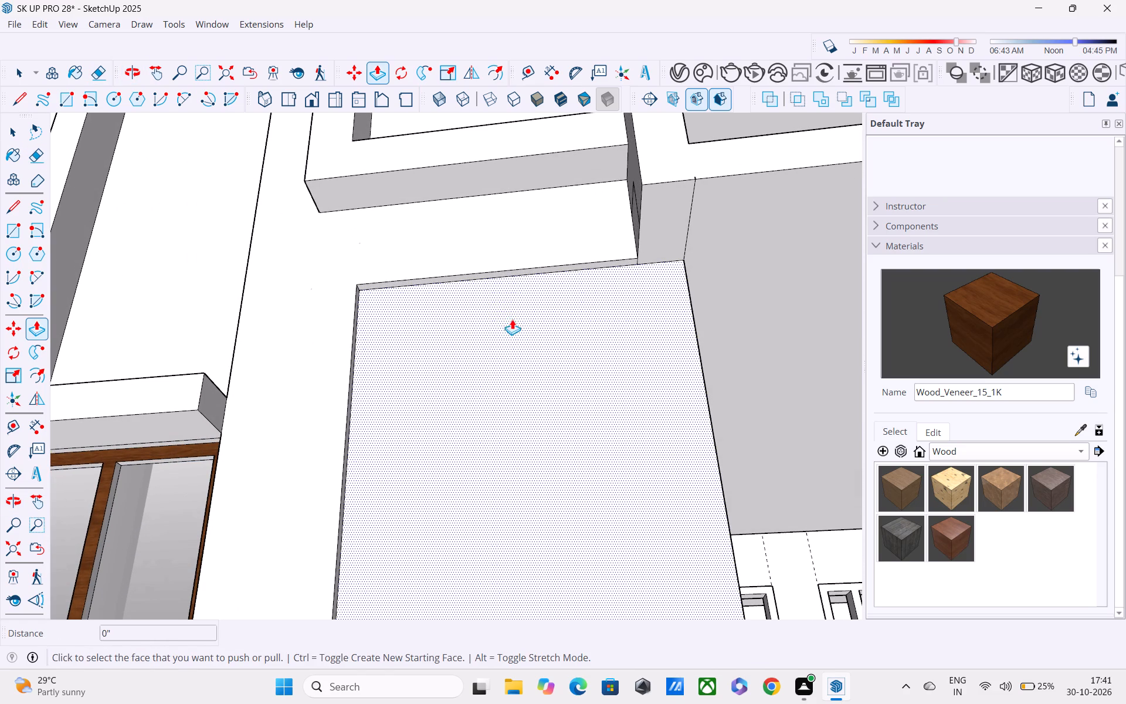
left_click(491, 273)
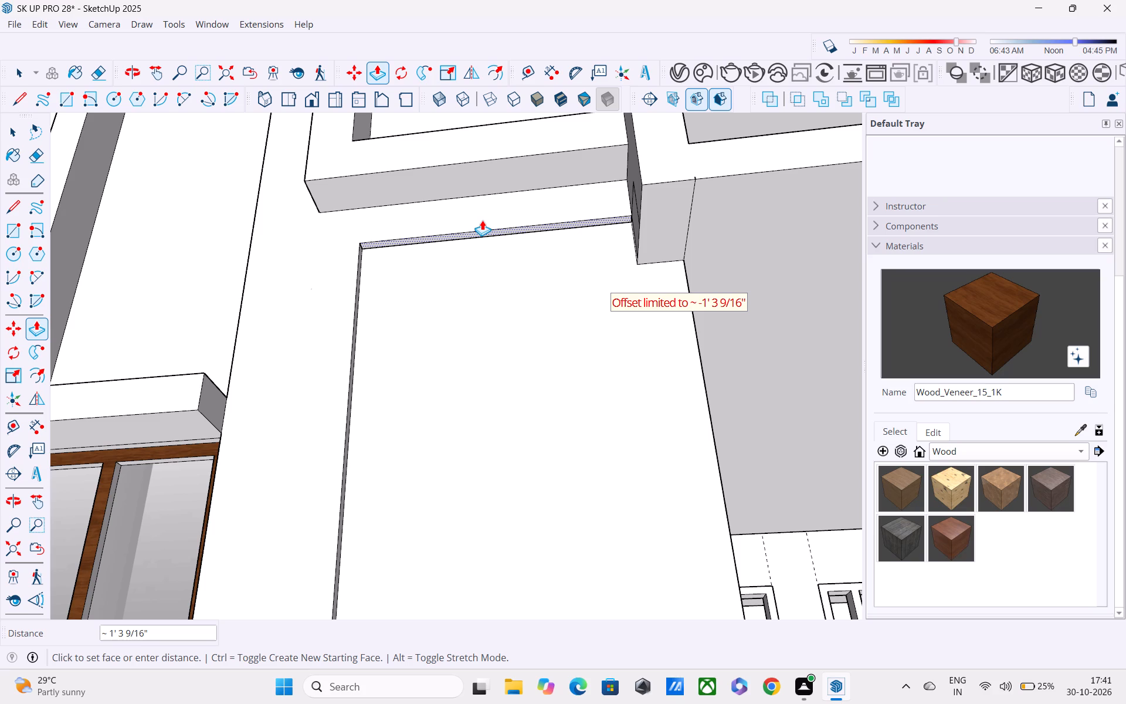
middle_click_drag(482, 229, 502, 274)
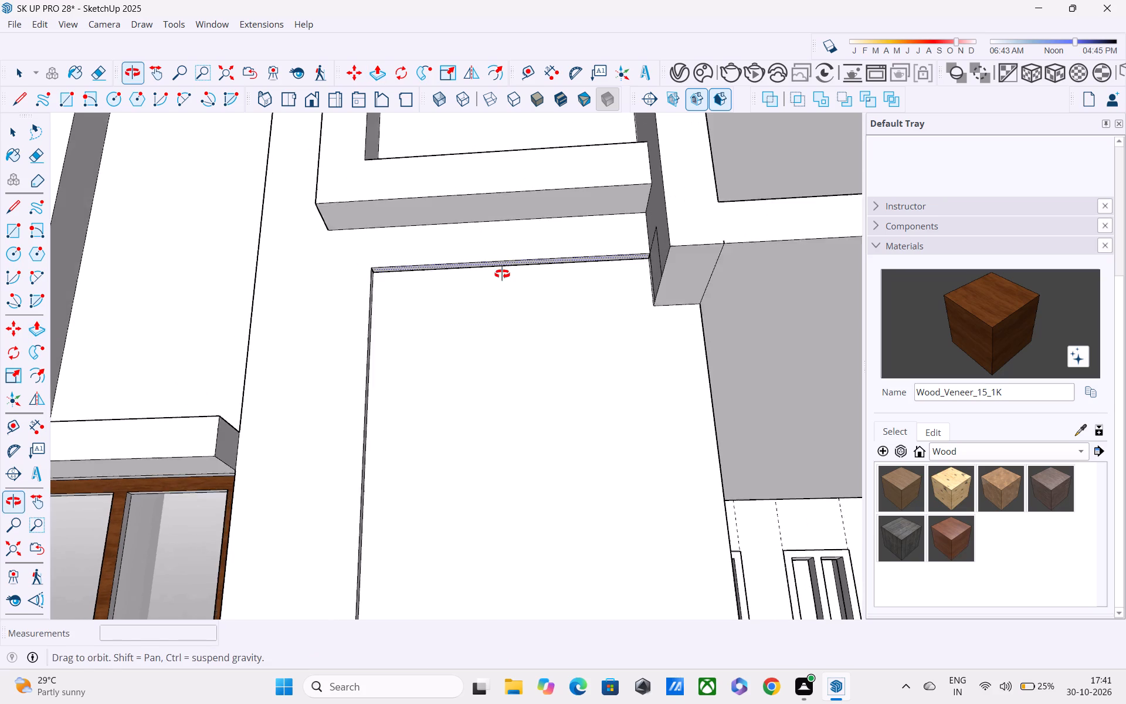
middle_click_drag(502, 274, 506, 278)
scroll(533, 293, "up", 4)
left_click(542, 222)
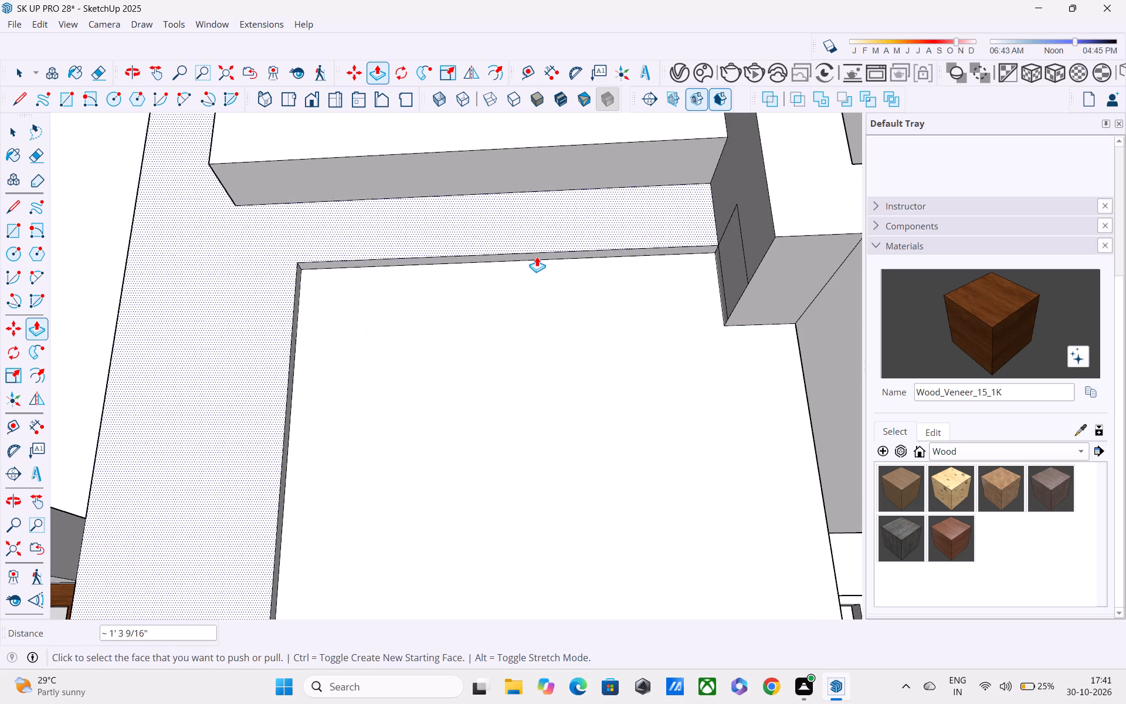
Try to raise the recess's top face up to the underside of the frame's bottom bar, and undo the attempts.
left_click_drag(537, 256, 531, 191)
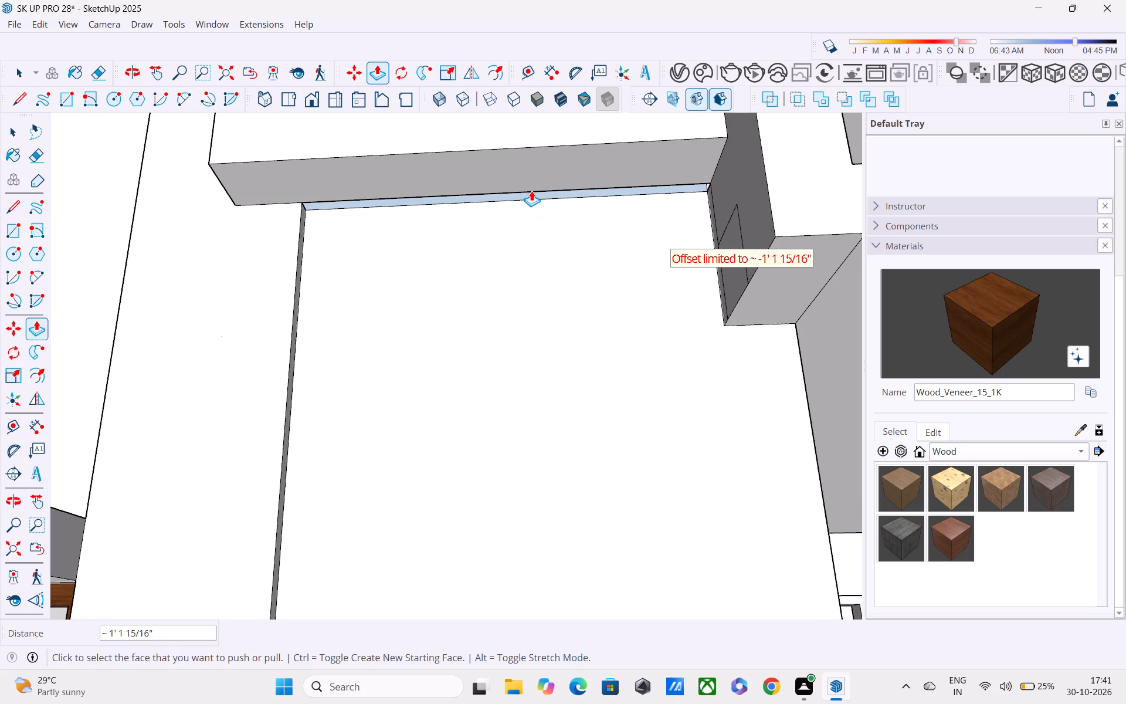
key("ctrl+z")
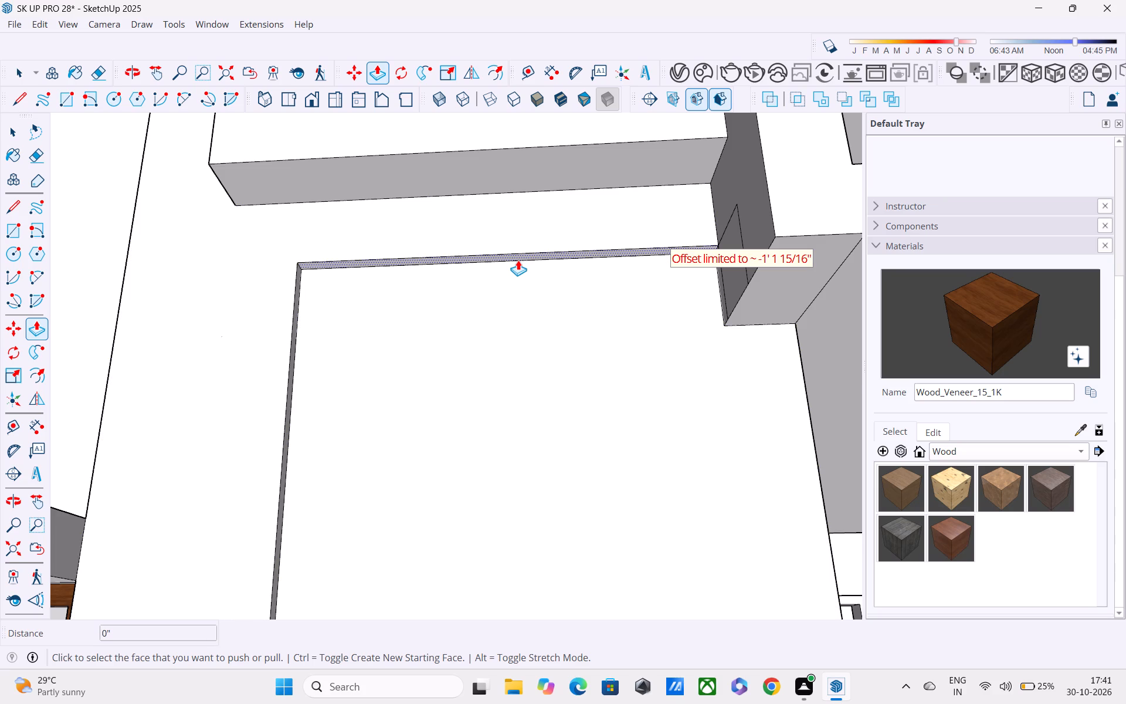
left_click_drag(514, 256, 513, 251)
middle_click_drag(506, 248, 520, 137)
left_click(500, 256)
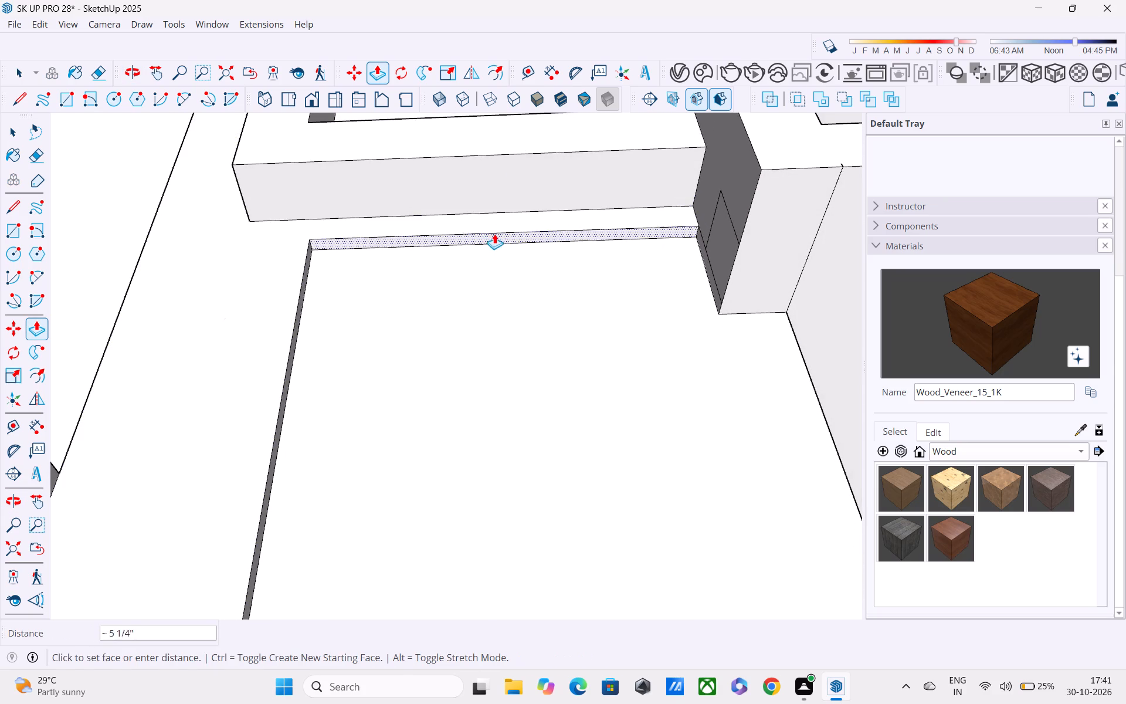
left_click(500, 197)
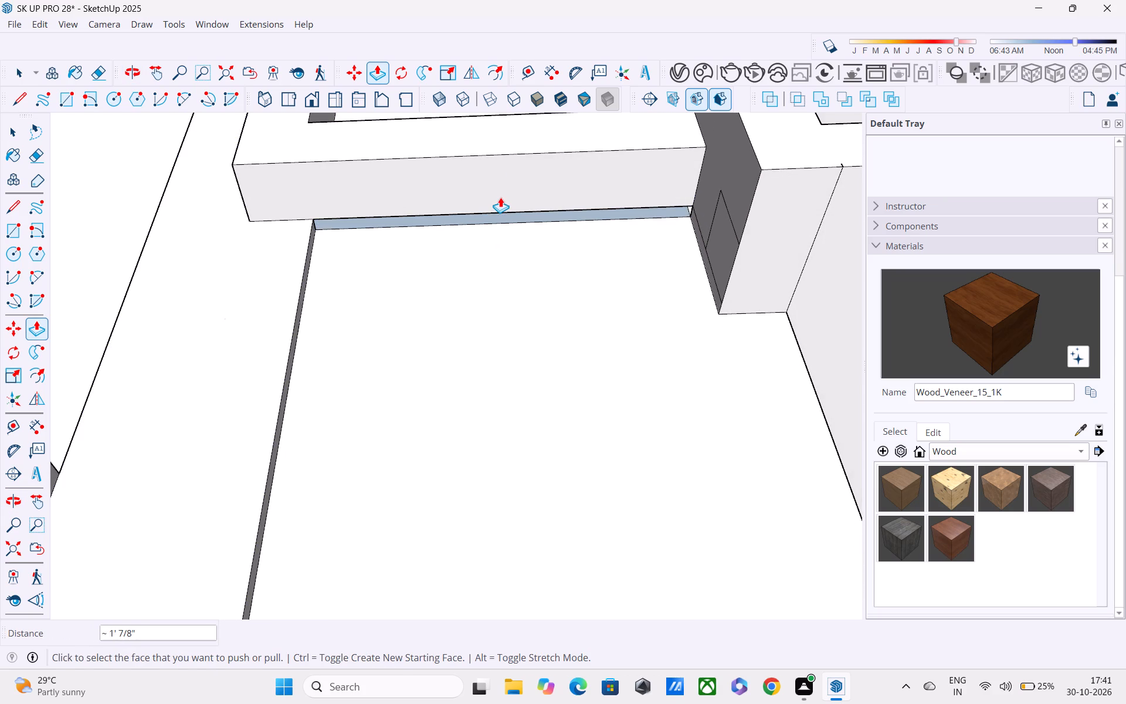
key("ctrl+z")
Push the recess's top face up about another 10 3/4", close to the underside of the frame's bottom bar.
left_click(494, 255)
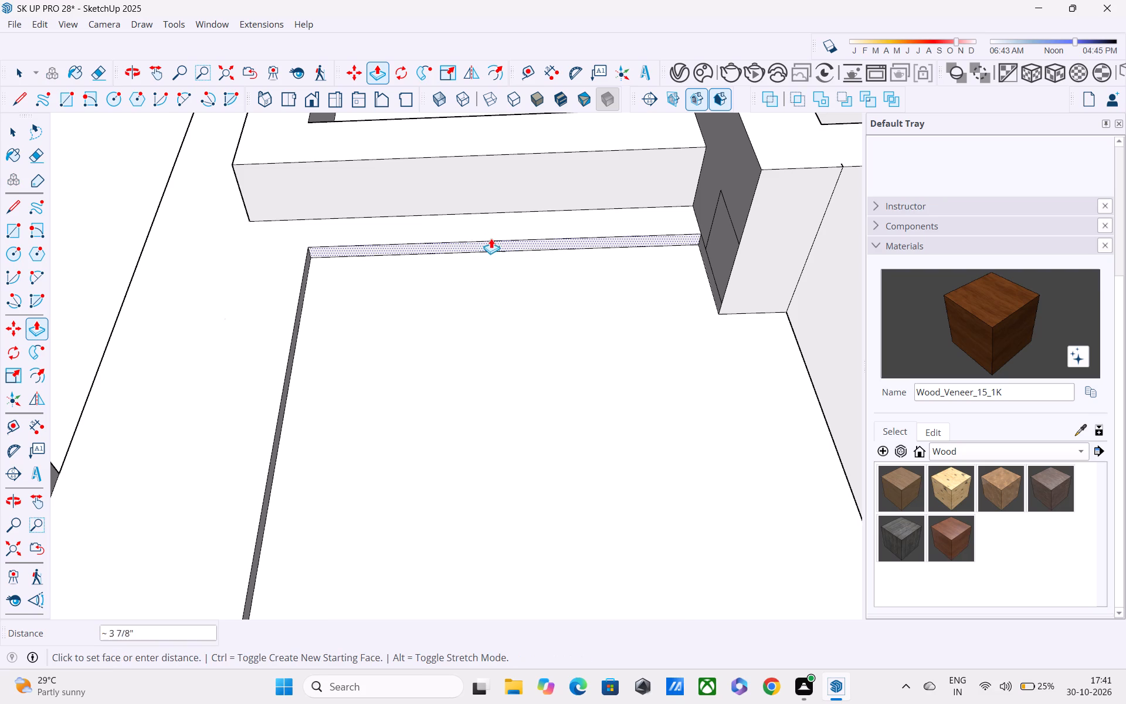
left_click(490, 221)
scroll(490, 230, "down", 10)
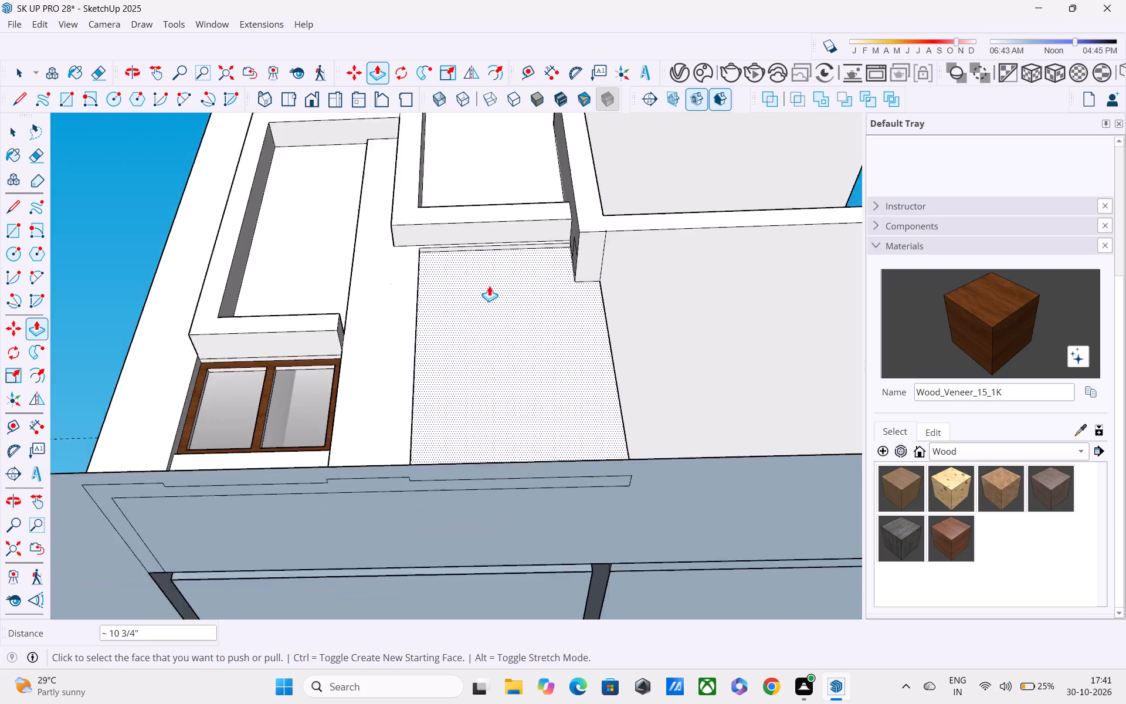
scroll(489, 286, "up", 1)
scroll(489, 286, "down", 2)
middle_click_drag(487, 293, 395, 424)
key("space")
Examine the whole house from the front and the balcony side, including the facade frames, balcony slabs and ground-floor porch.
scroll(394, 412, "down", 5)
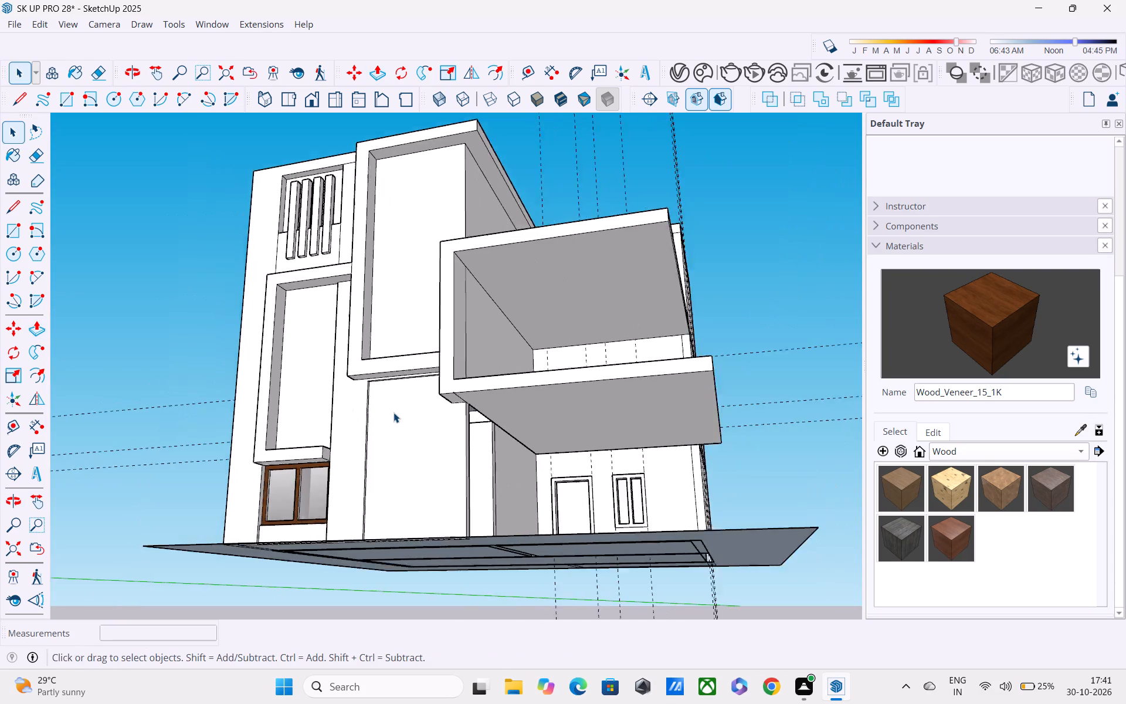
scroll(394, 412, "down", 9)
middle_click_drag(394, 417, 358, 460)
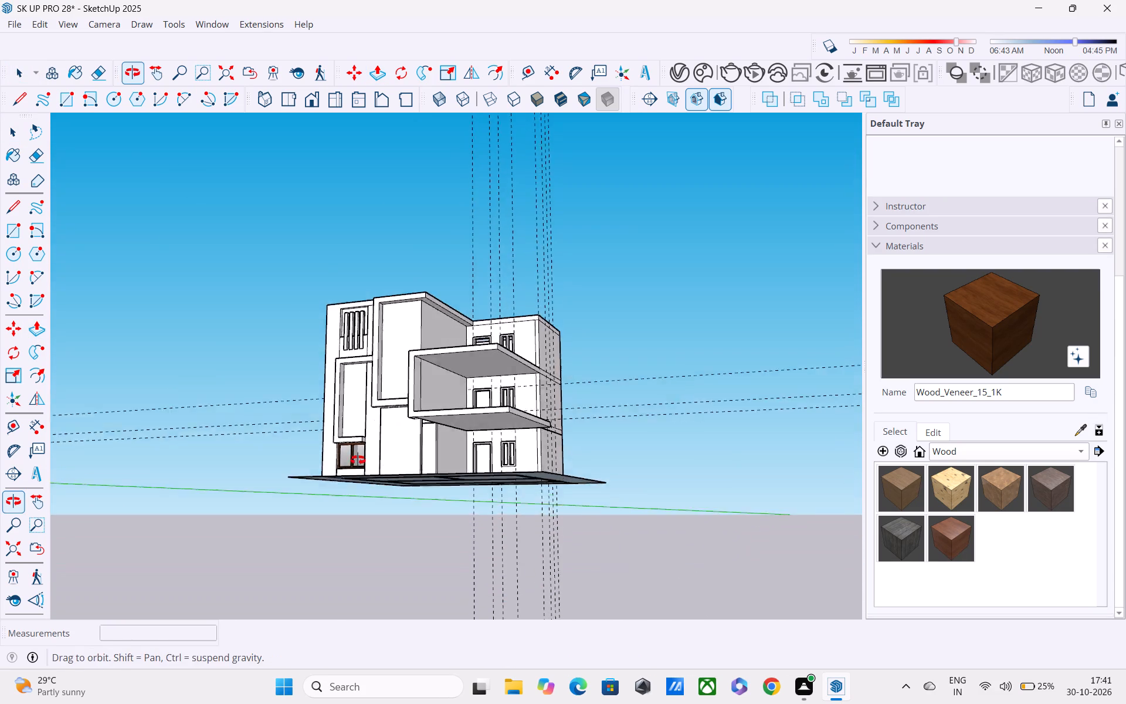
middle_click_drag(358, 460, 202, 490)
scroll(524, 435, "up", 4)
scroll(367, 462, "up", 4)
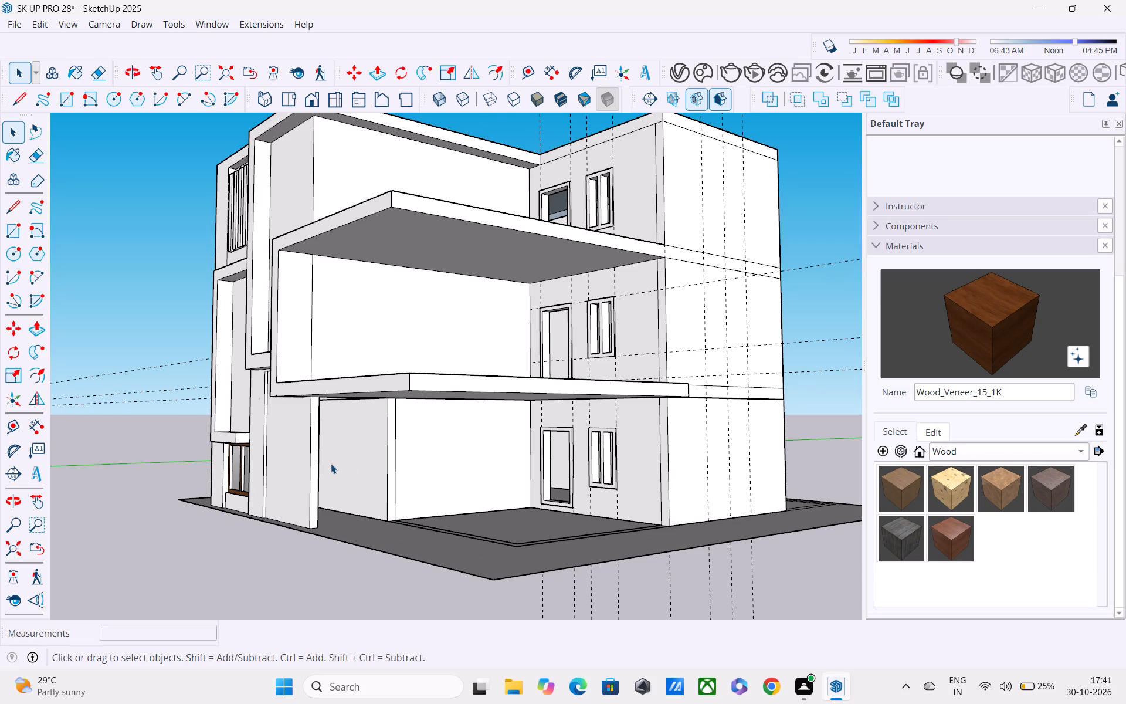
middle_click_drag(331, 463, 223, 404)
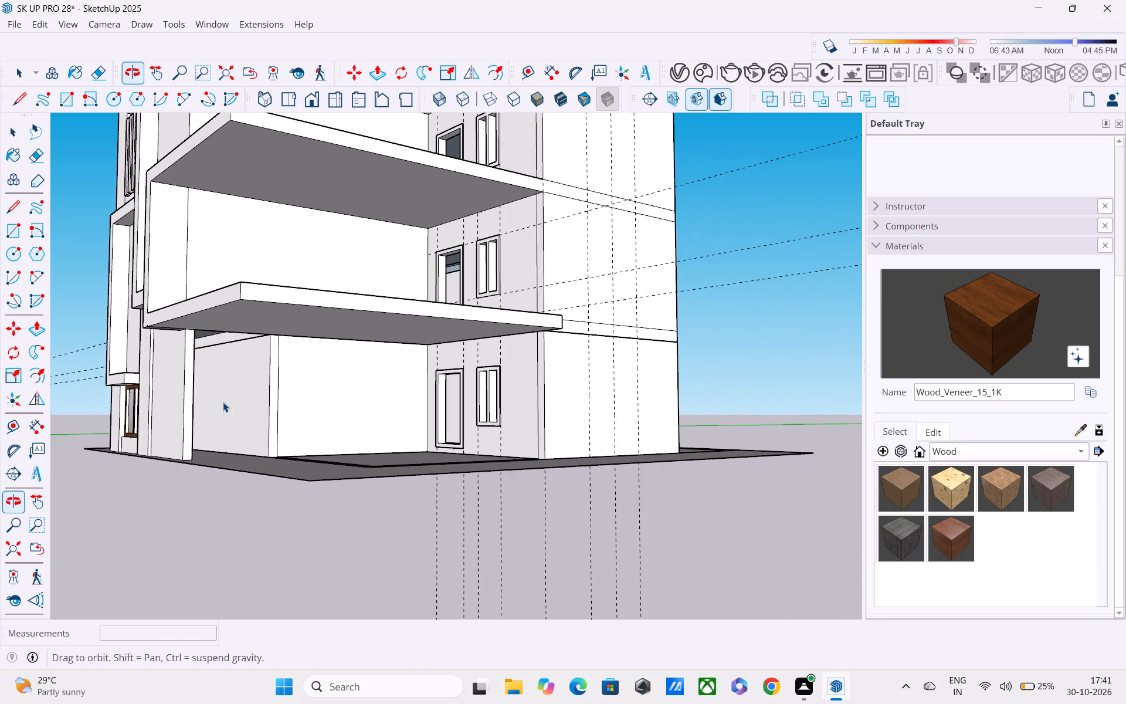
middle_click_drag(260, 415, 509, 440)
middle_click_drag(513, 434, 671, 411, "shift")
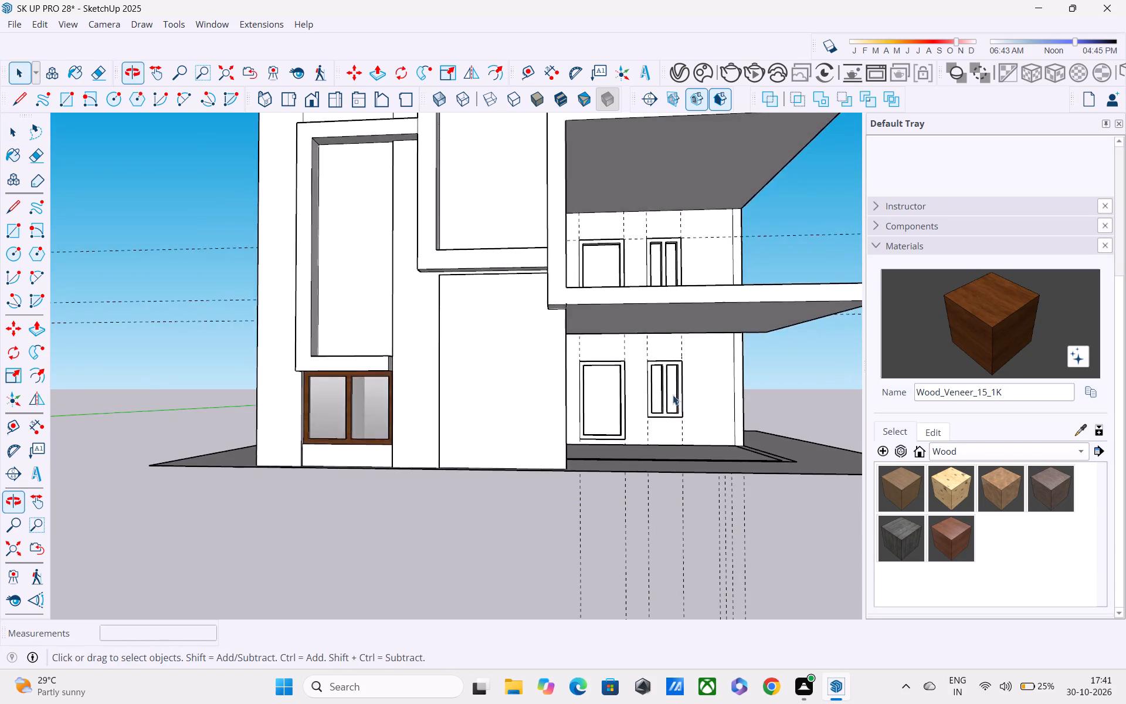
scroll(673, 395, "down", 4)
middle_click_drag(673, 395, 636, 434)
scroll(629, 435, "up", 3)
middle_click_drag(628, 436, 515, 392)
scroll(511, 388, "up", 2)
middle_click_drag(505, 353, 402, 322)
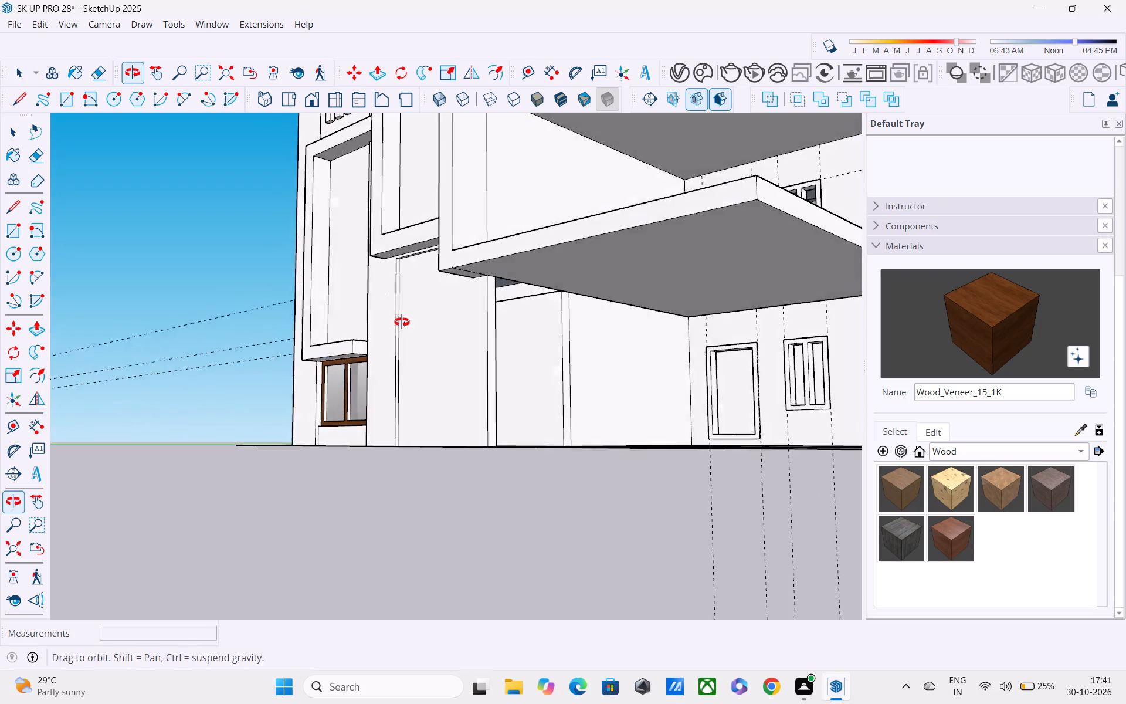
middle_click_drag(402, 322, 401, 321)
Examine the ground-floor recessed wall, its outer end beside the porch, and the base slab from several close angles.
scroll(428, 336, "up", 5)
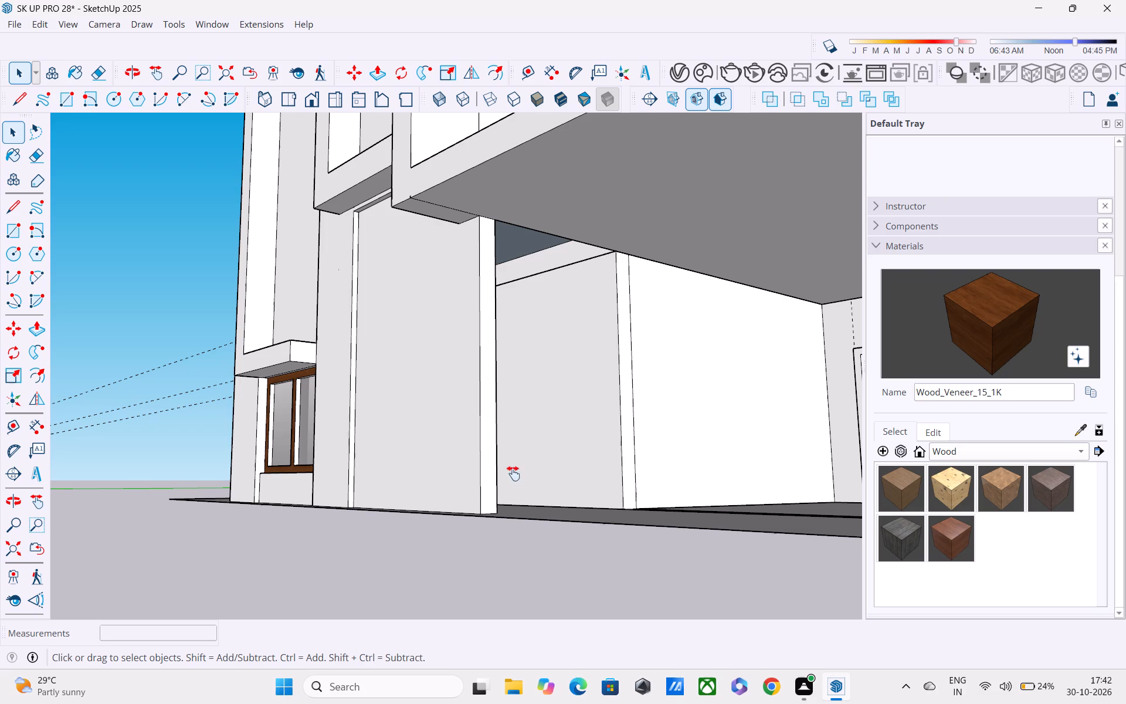
middle_click(504, 419)
middle_click_drag(506, 422, 503, 396, "shift")
middle_click_drag(503, 398, 507, 411)
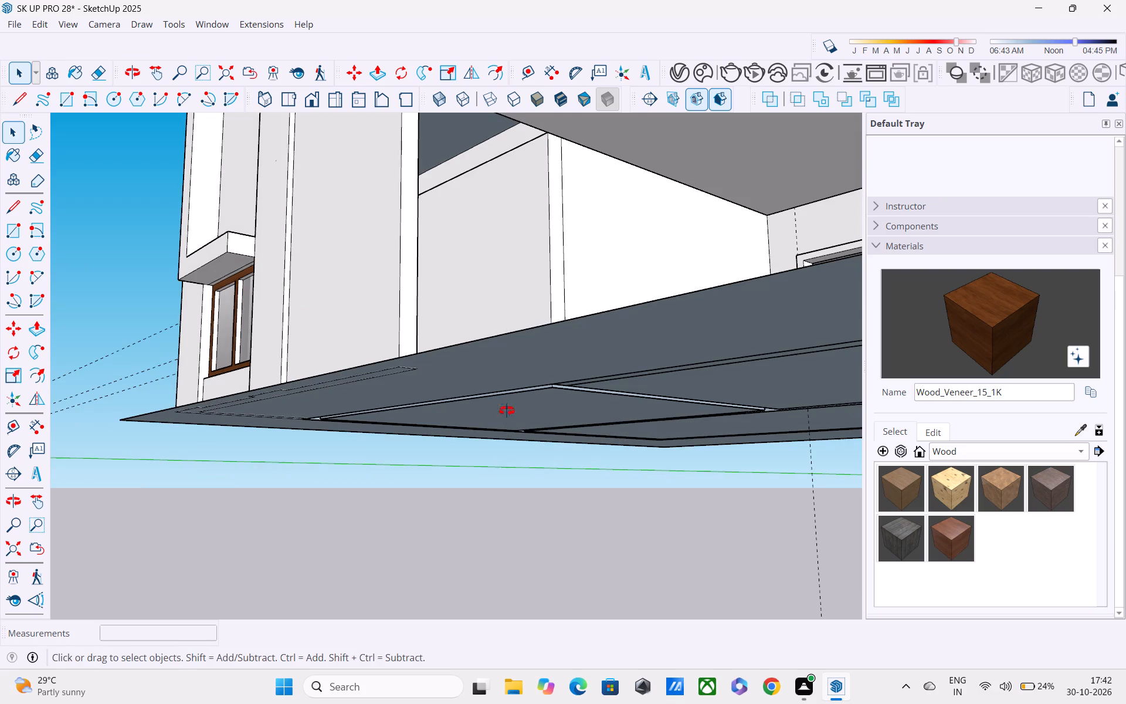
middle_click_drag(507, 411, 545, 585)
middle_click_drag(538, 573, 662, 452)
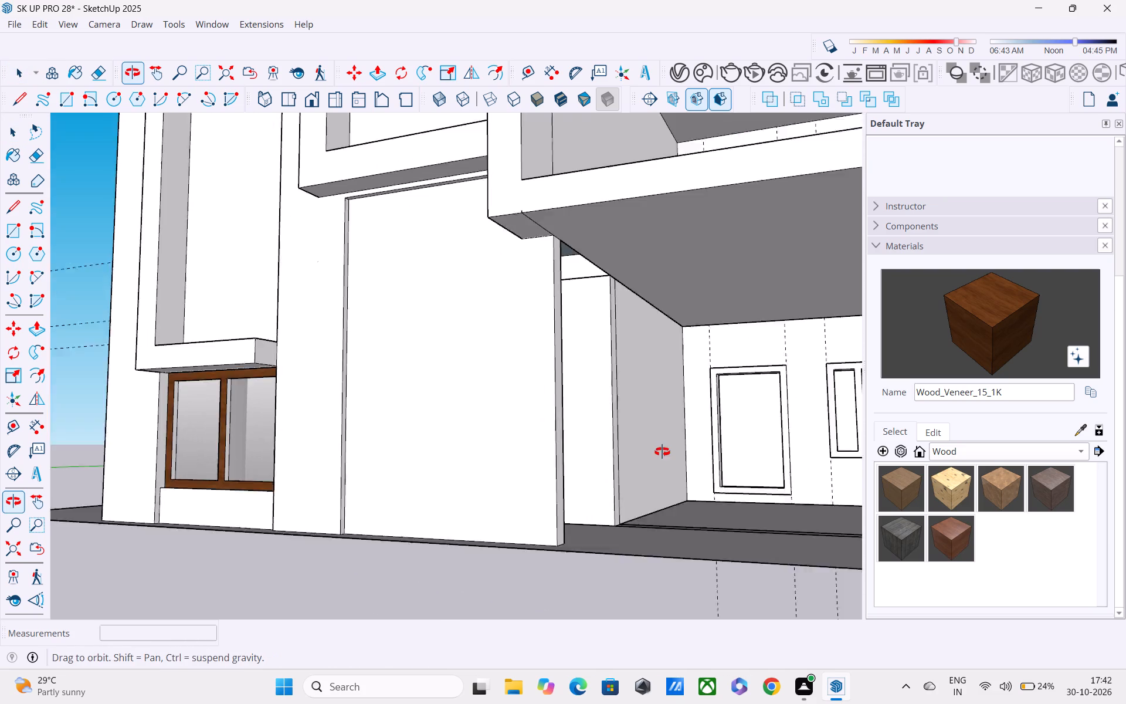
middle_click_drag(662, 452, 662, 449)
scroll(571, 416, "up", 3)
middle_click_drag(567, 415, 551, 332)
scroll(551, 332, "up", 1)
scroll(550, 349, "down", 2)
middle_click_drag(559, 377, 574, 406)
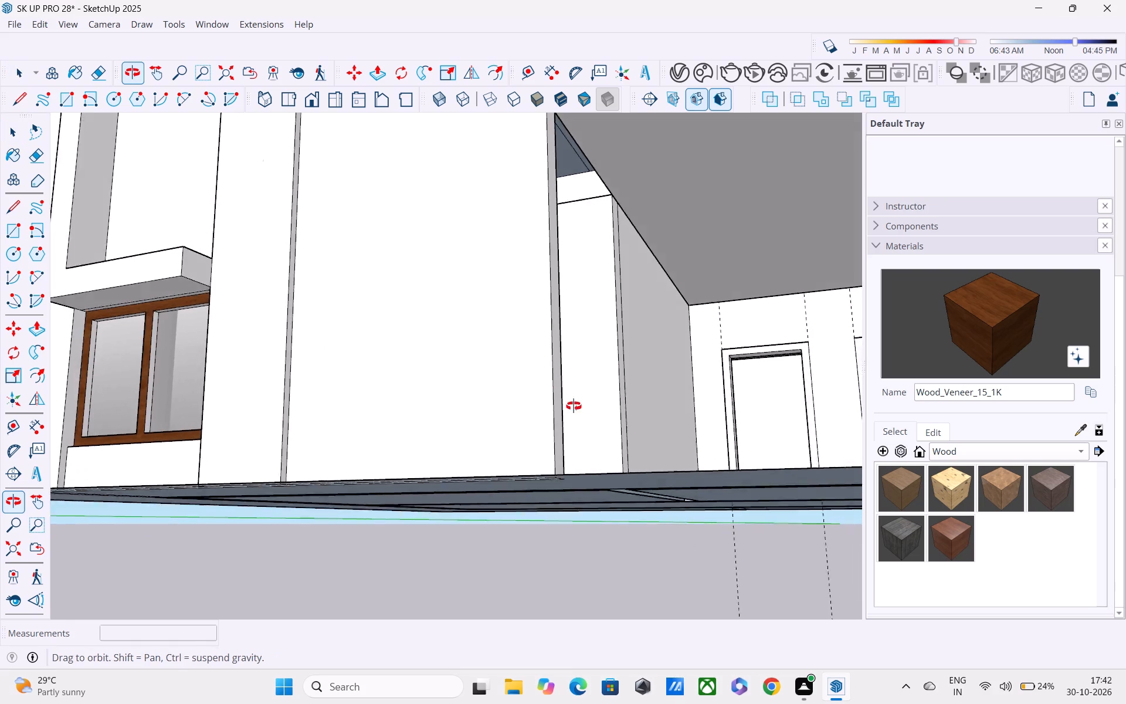
middle_click_drag(574, 406, 455, 415)
scroll(456, 415, "up", 1)
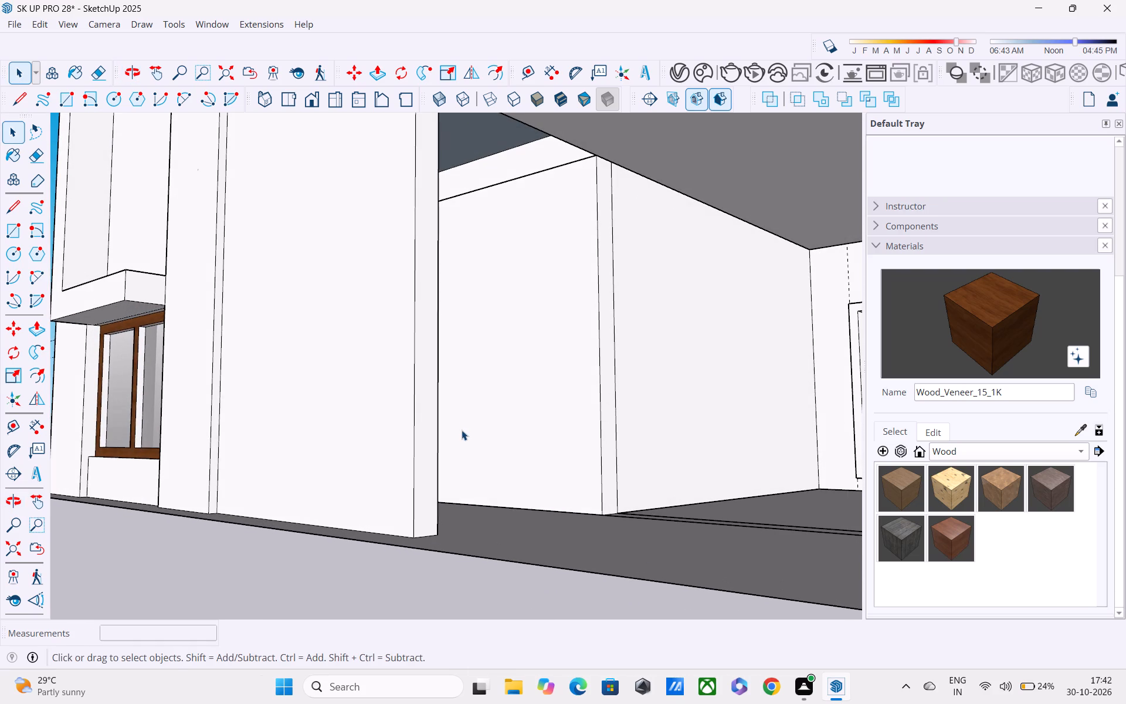
scroll(462, 430, "down", 1)
middle_click_drag(462, 433, 389, 348, "shift")
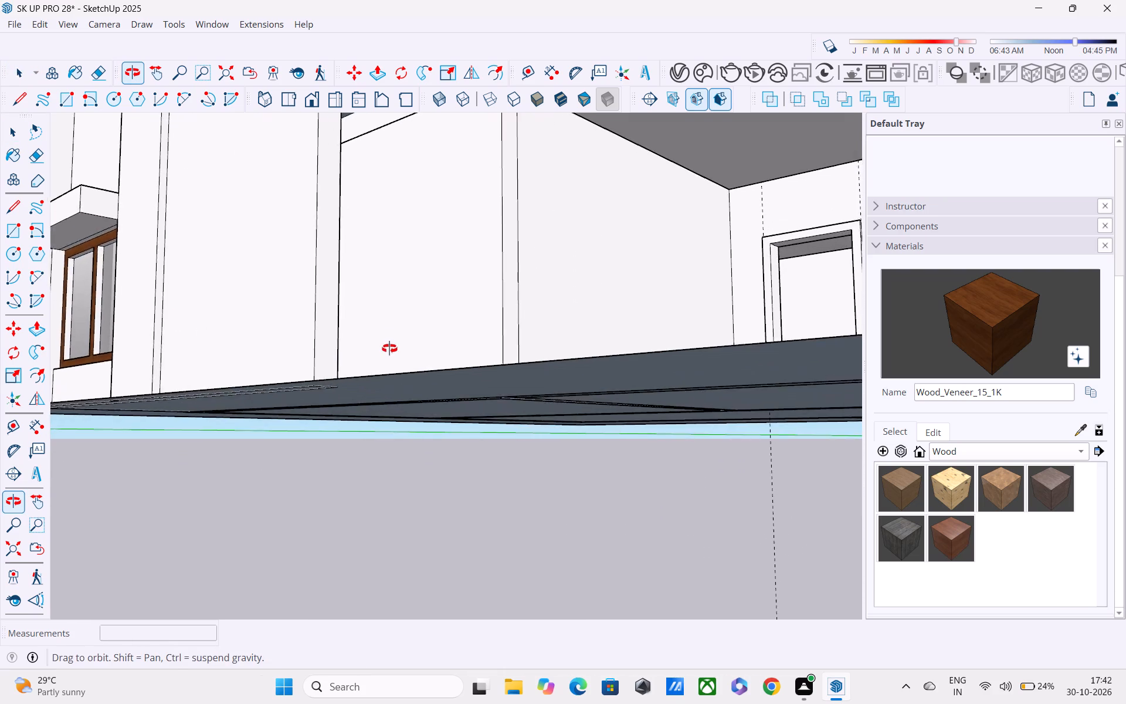
middle_click_drag(389, 348, 491, 611, "shift")
middle_click_drag(487, 576, 533, 370)
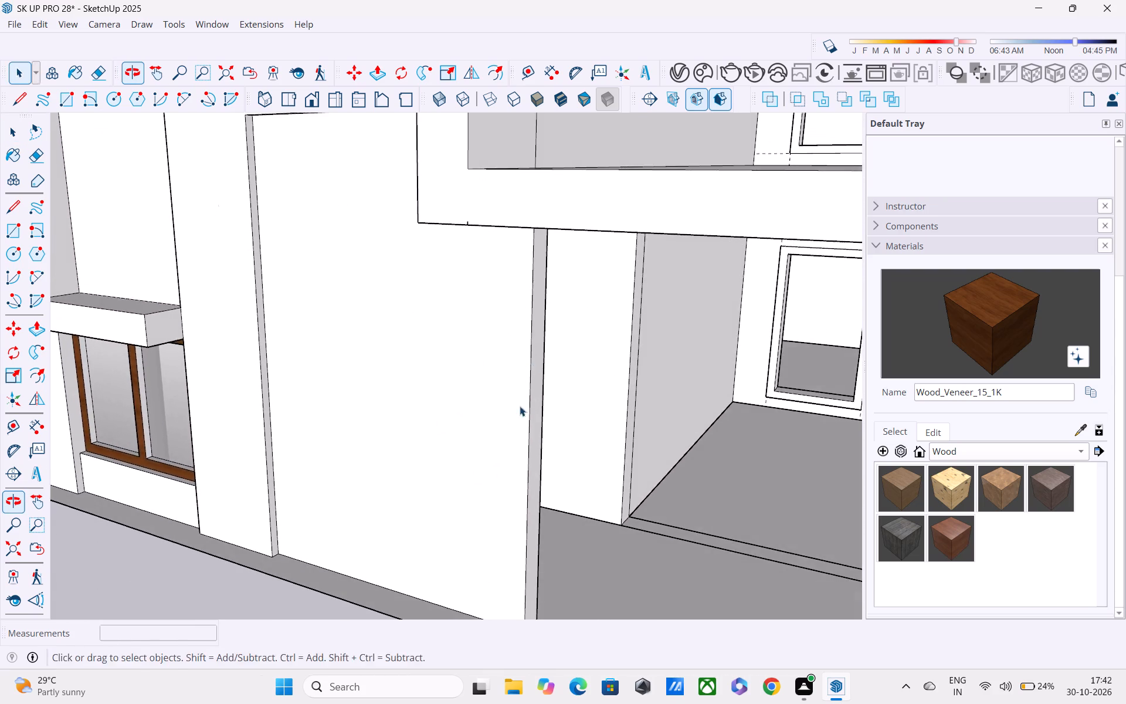
Draw a rectangular strip about 8 13/16" by 12' 3 7/16" down the window-side edge of the recessed wall, from top corner to base.
middle_click_drag(520, 406, 610, 348)
scroll(609, 348, "down", 1)
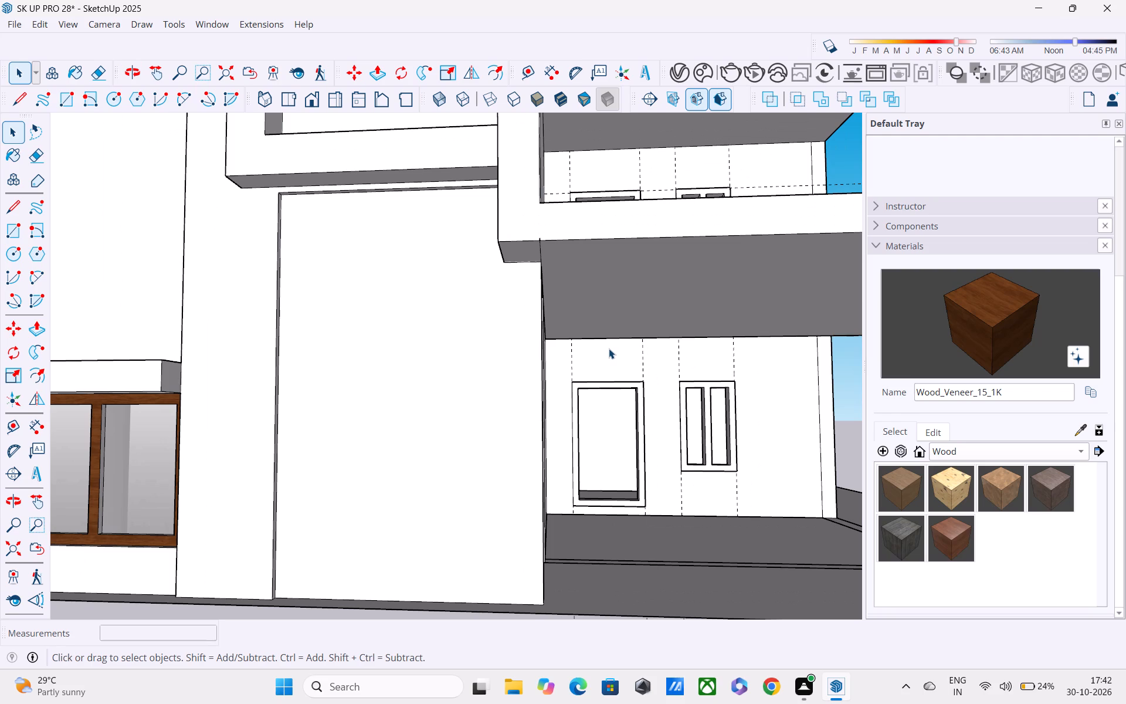
key("r")
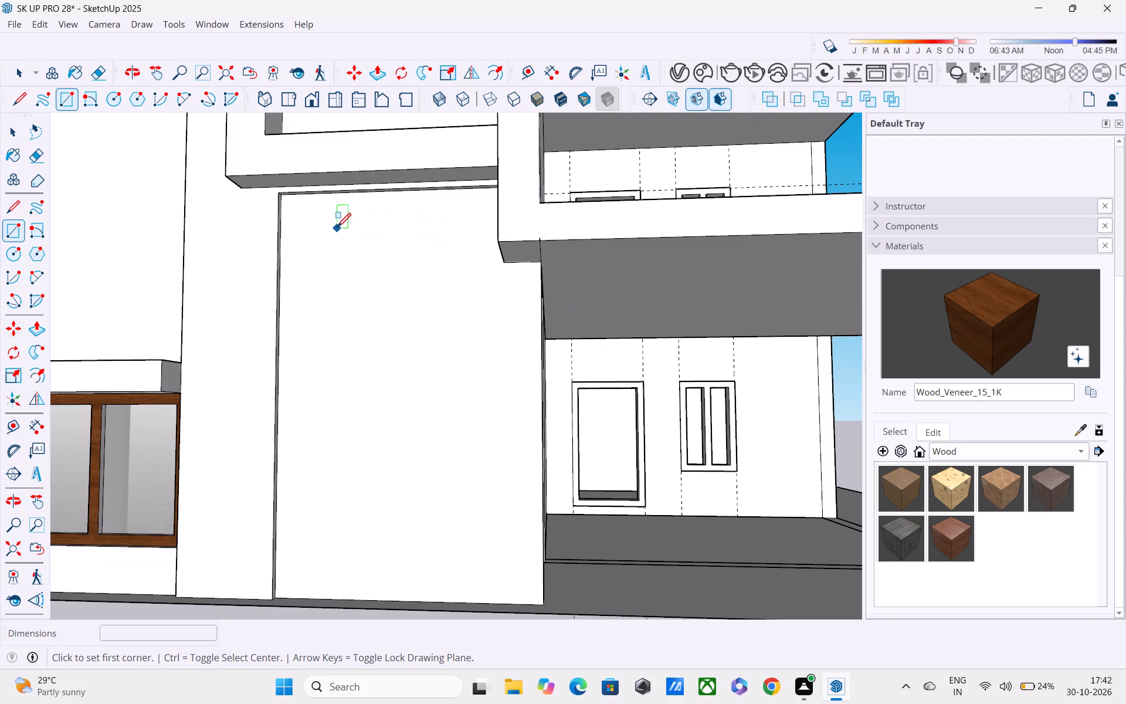
scroll(337, 228, "up", 4)
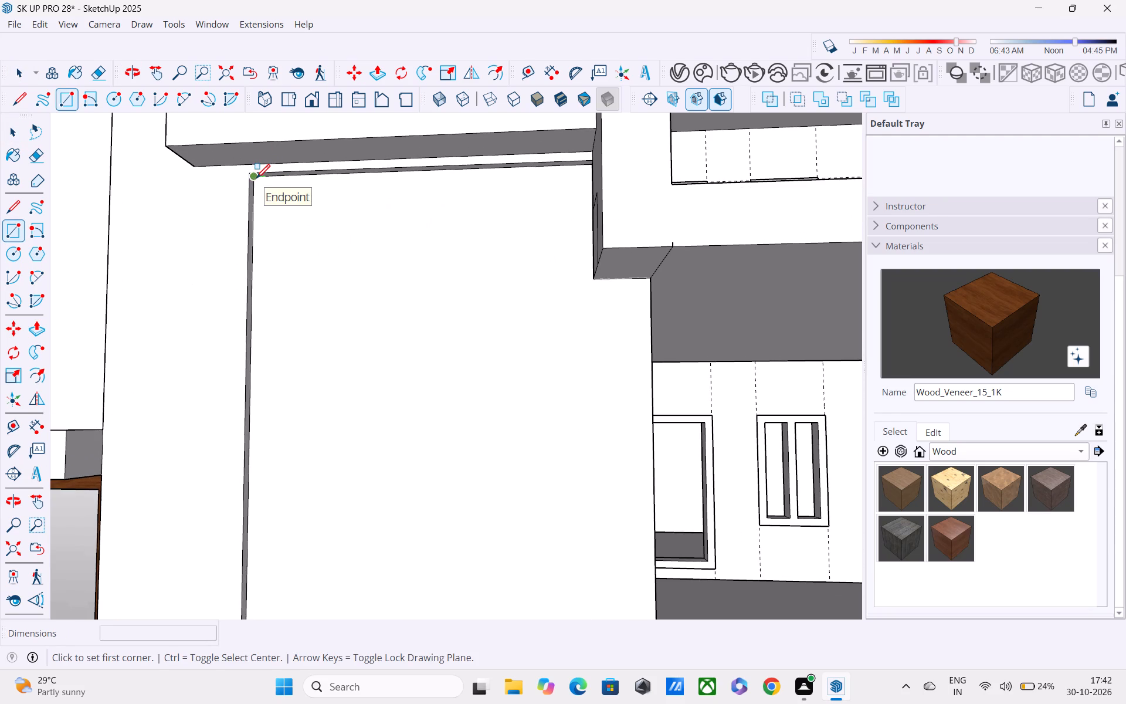
left_click(256, 181)
scroll(375, 407, "down", 1)
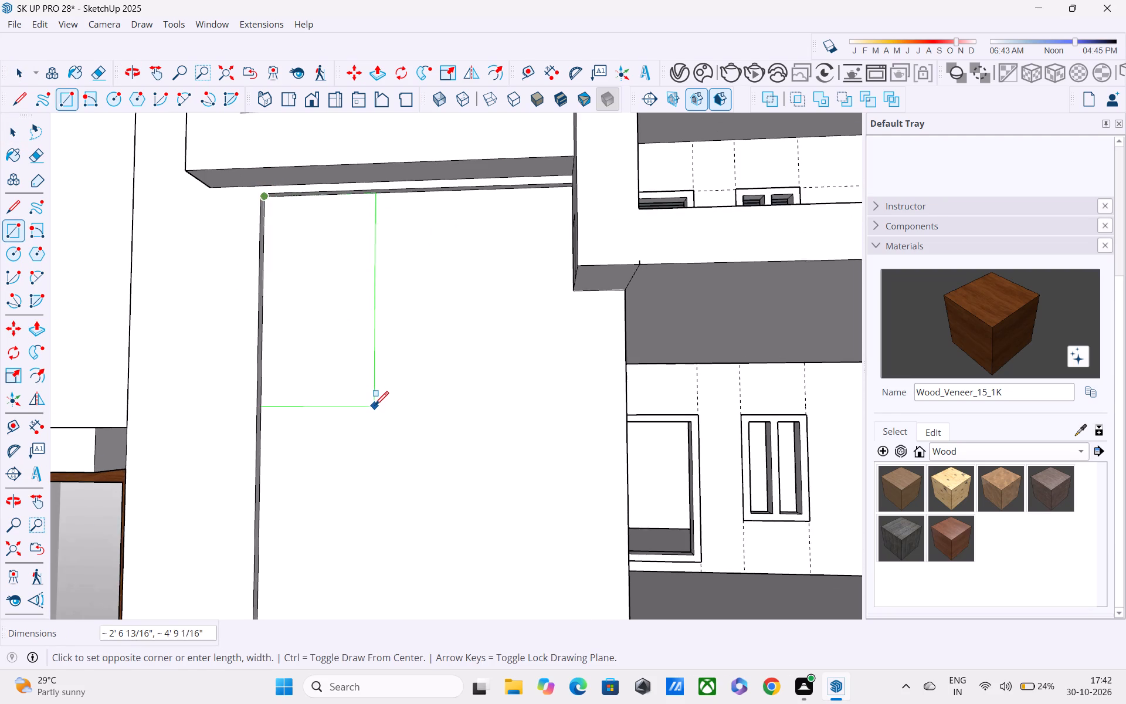
middle_click_drag(375, 407, 297, 205, "shift")
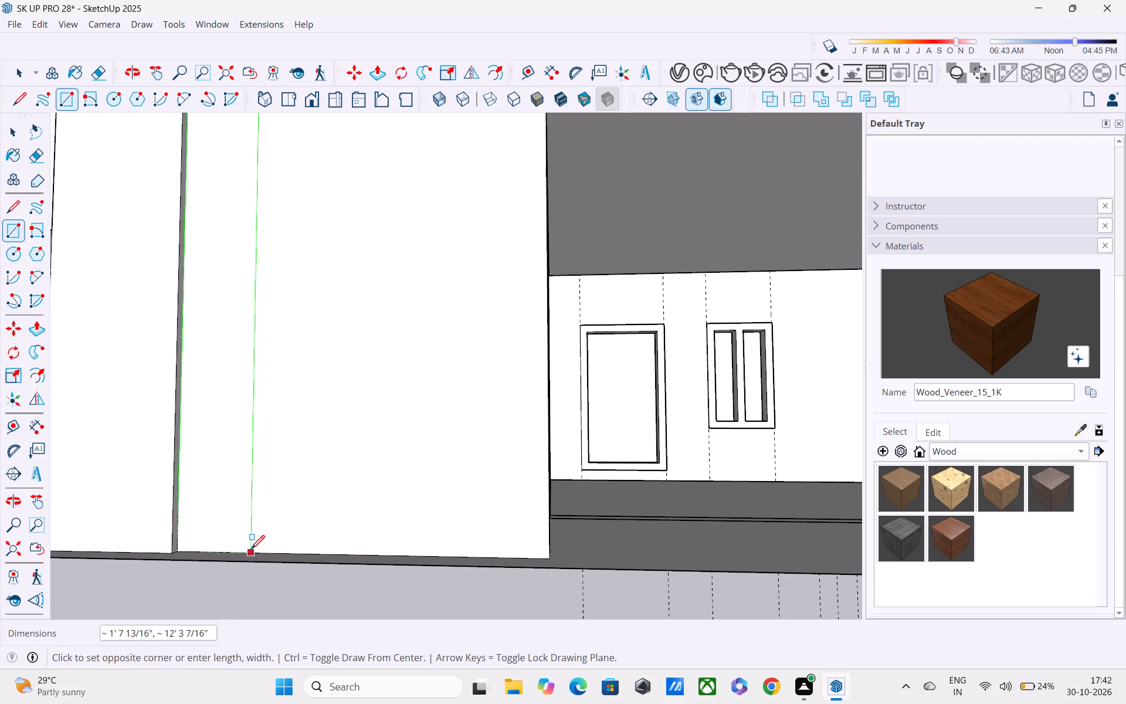
left_click(211, 549)
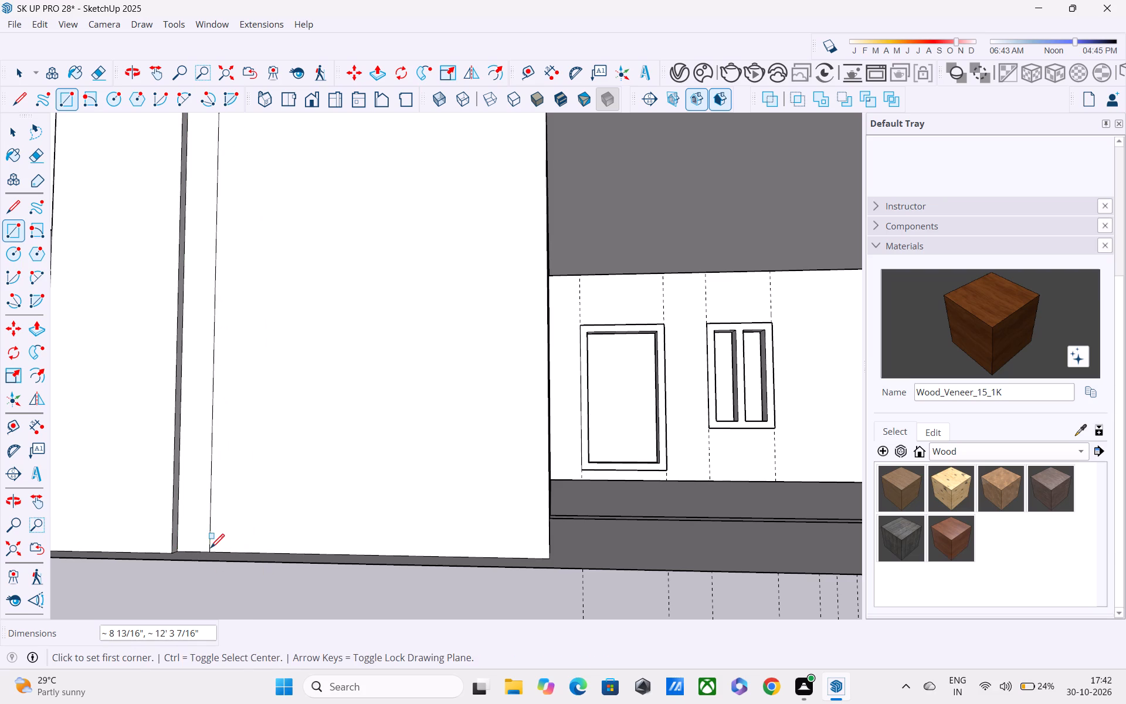
key("space")
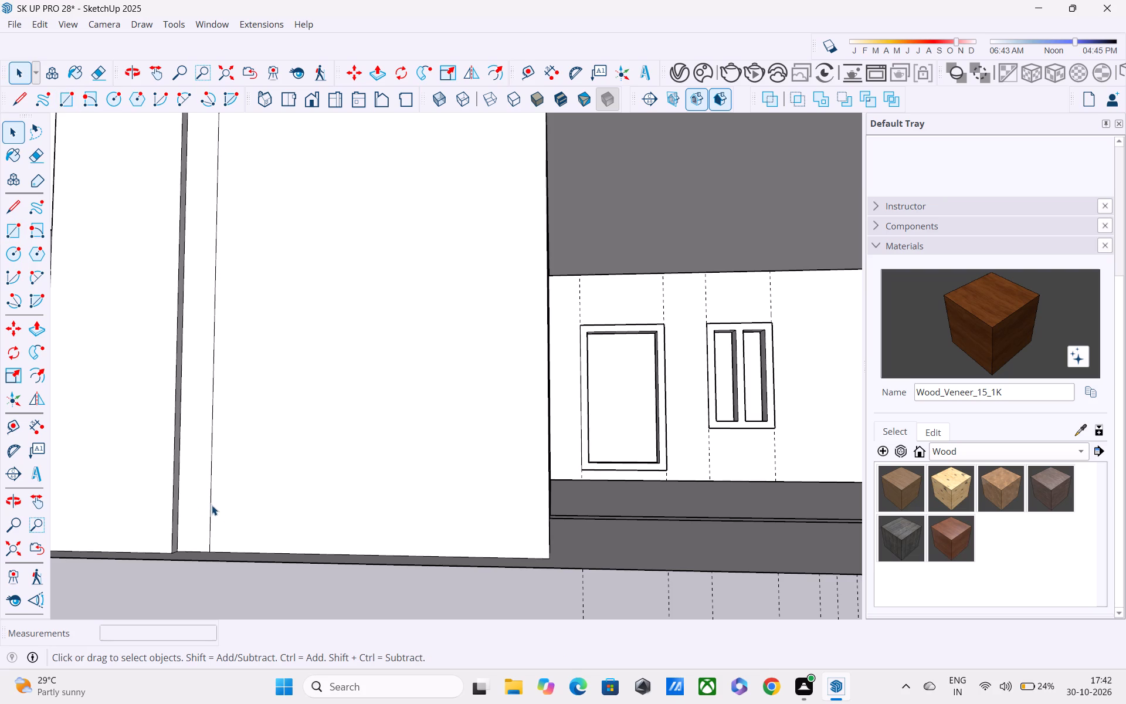
Copy the strip's outline about 7' 3 3/16" along the recessed wall's base to the wall's porch-side end.
left_click(212, 505)
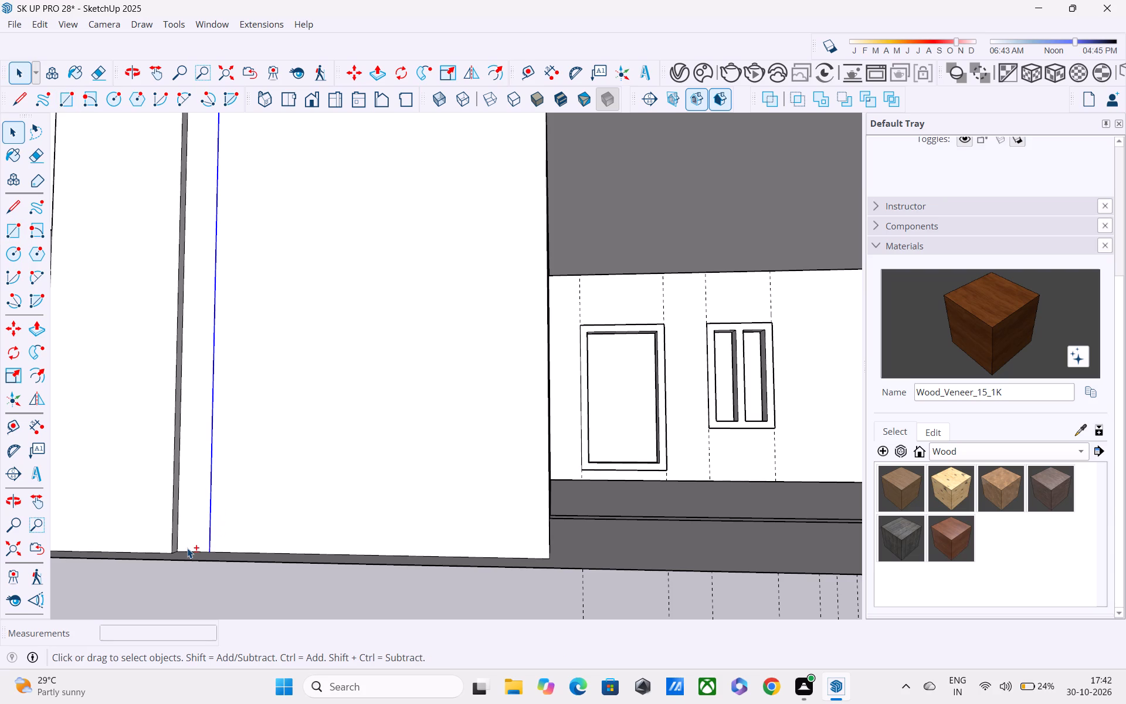
left_click(187, 548, "shift")
left_click(178, 537, "shift")
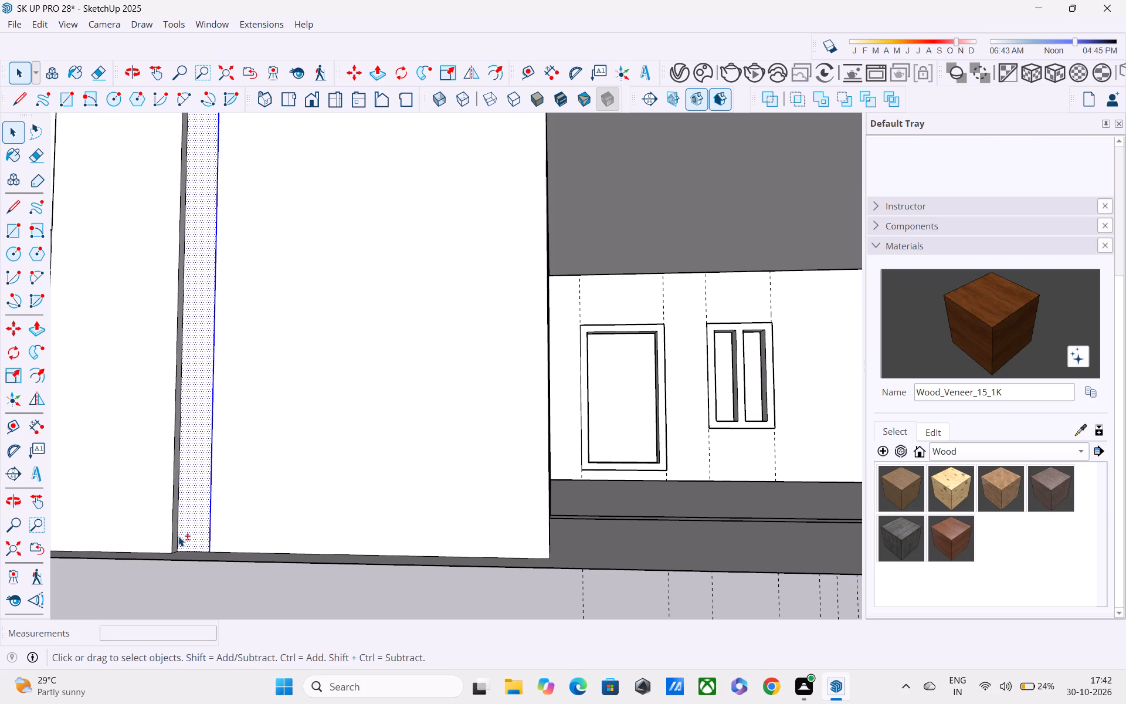
left_click(187, 549, "shift")
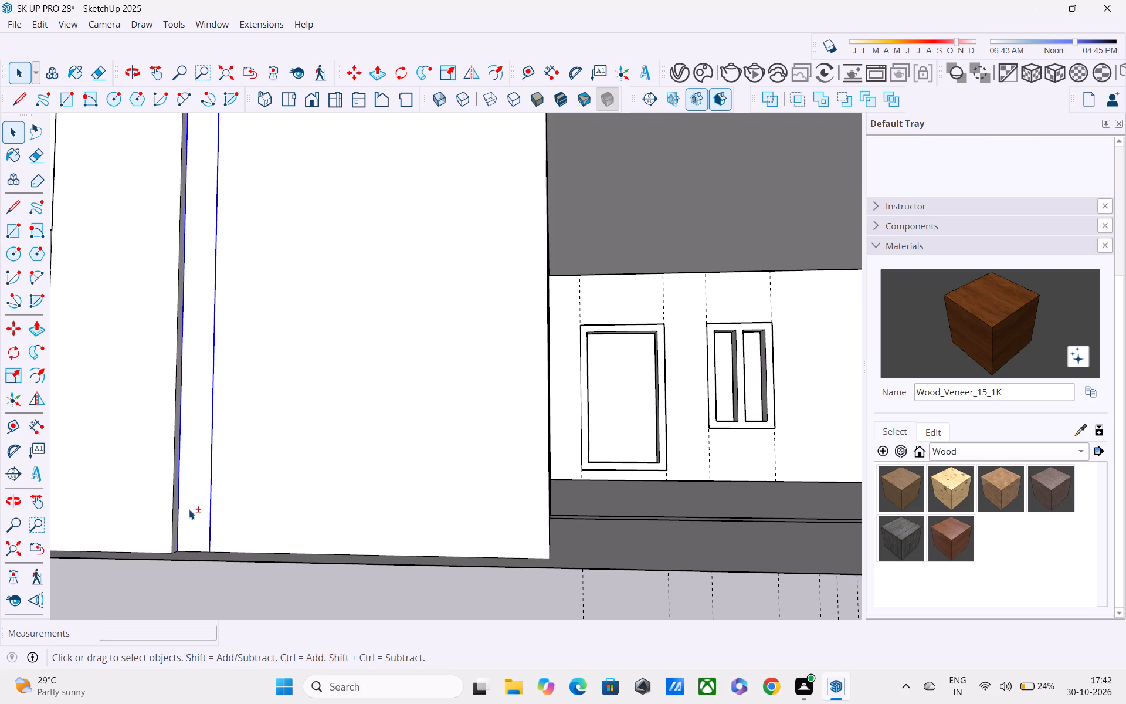
left_click(188, 510, "shift")
left_click(200, 553, "shift")
left_click(194, 527, "shift")
scroll(194, 527, "down", 1, "shift")
middle_click_drag(194, 527, 207, 665, "shift")
middle_click_drag(211, 453, 225, 581, "shift")
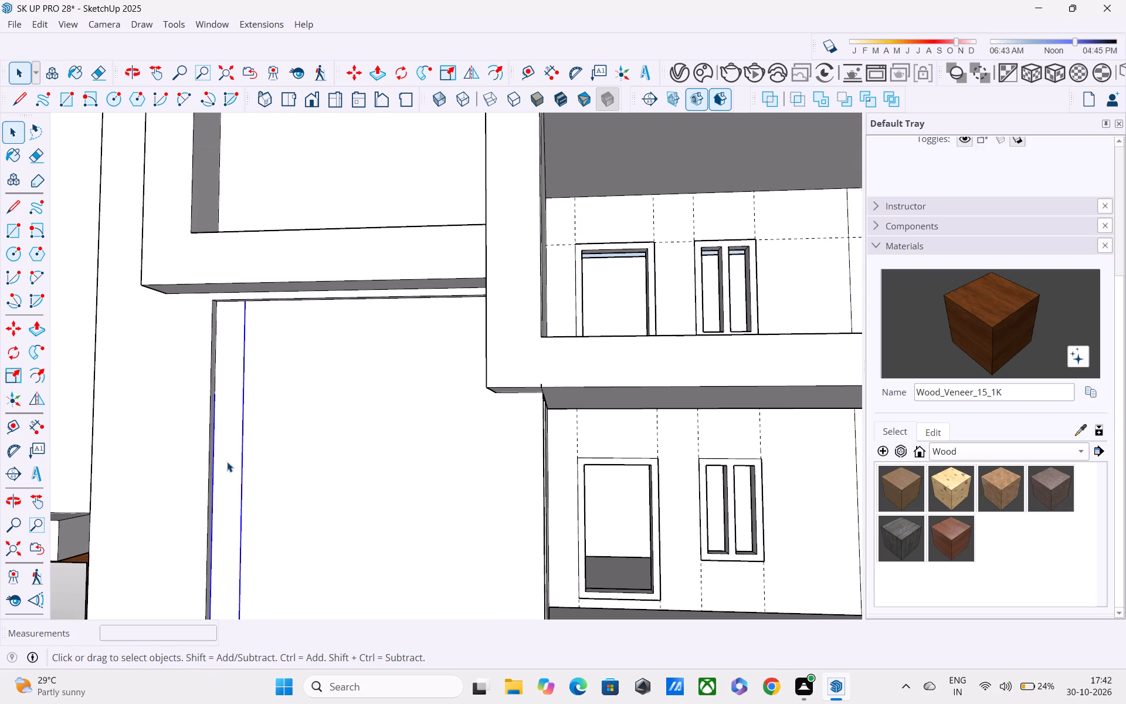
middle_click_drag(218, 439, 131, 401)
scroll(203, 424, "up", 2)
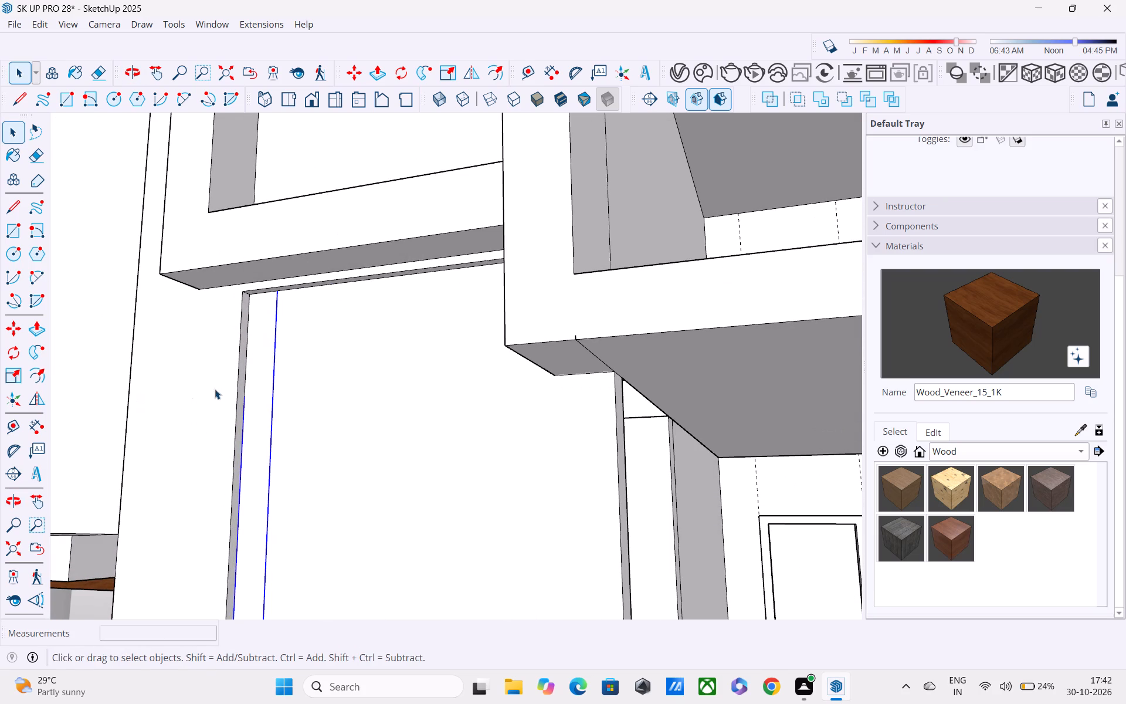
left_click(246, 387, "shift")
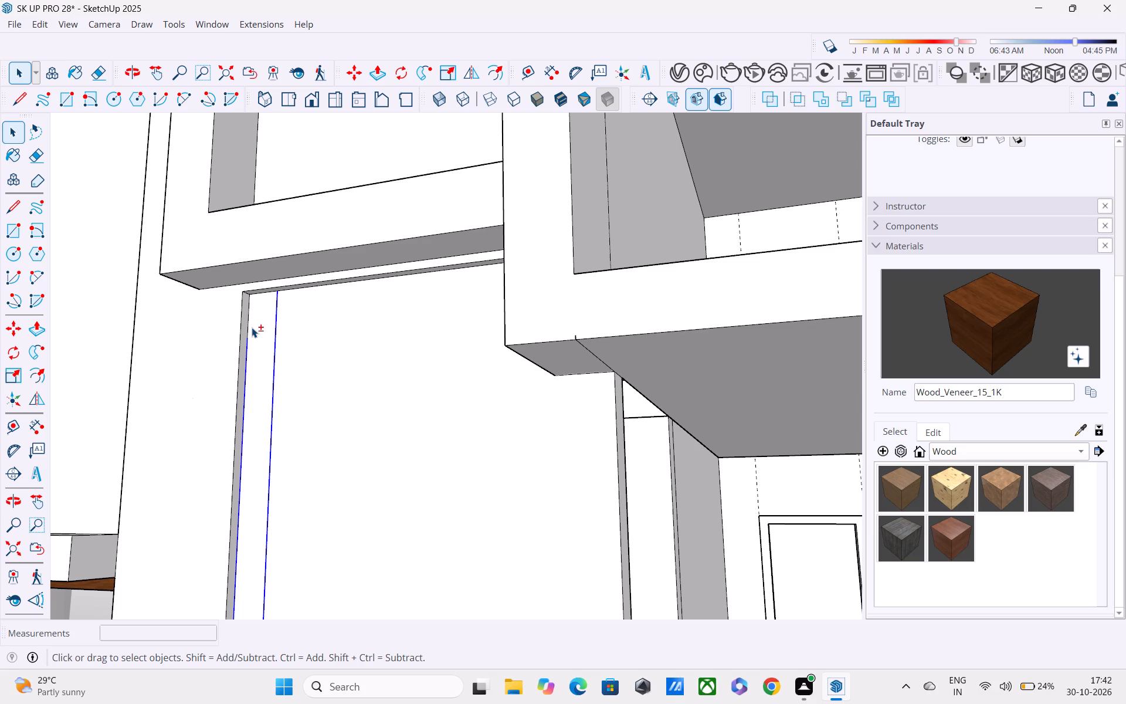
left_click(250, 321, "shift")
left_click(250, 314, "shift")
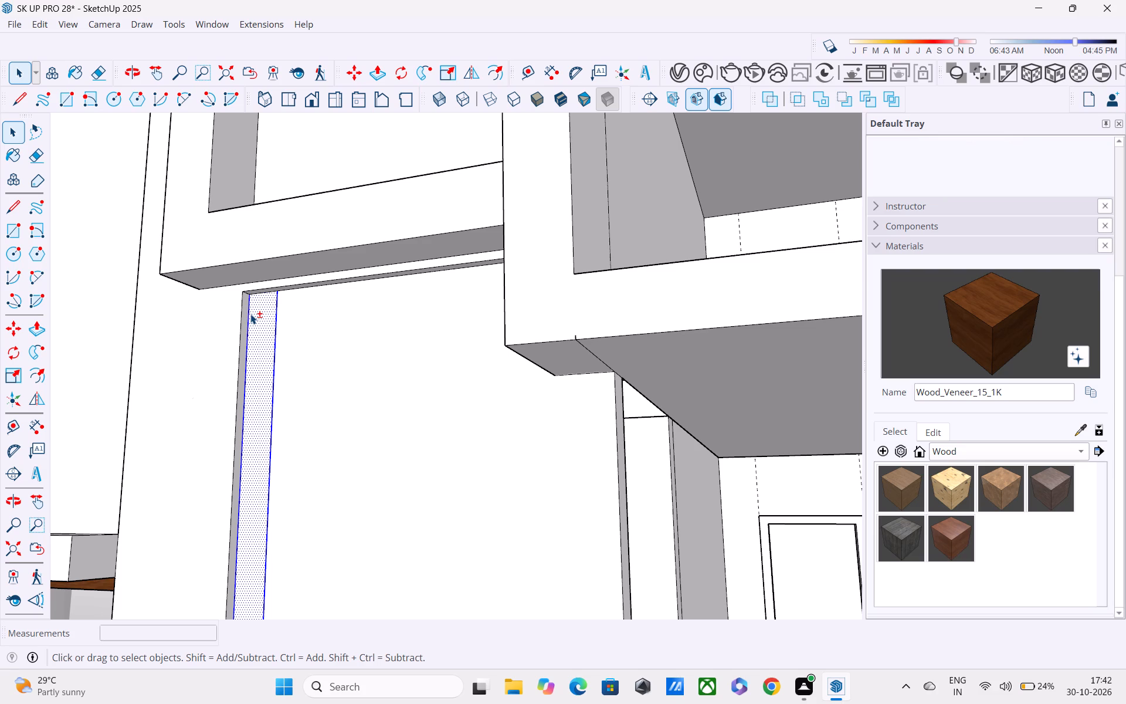
left_click(260, 336, "shift")
left_click(257, 296, "shift")
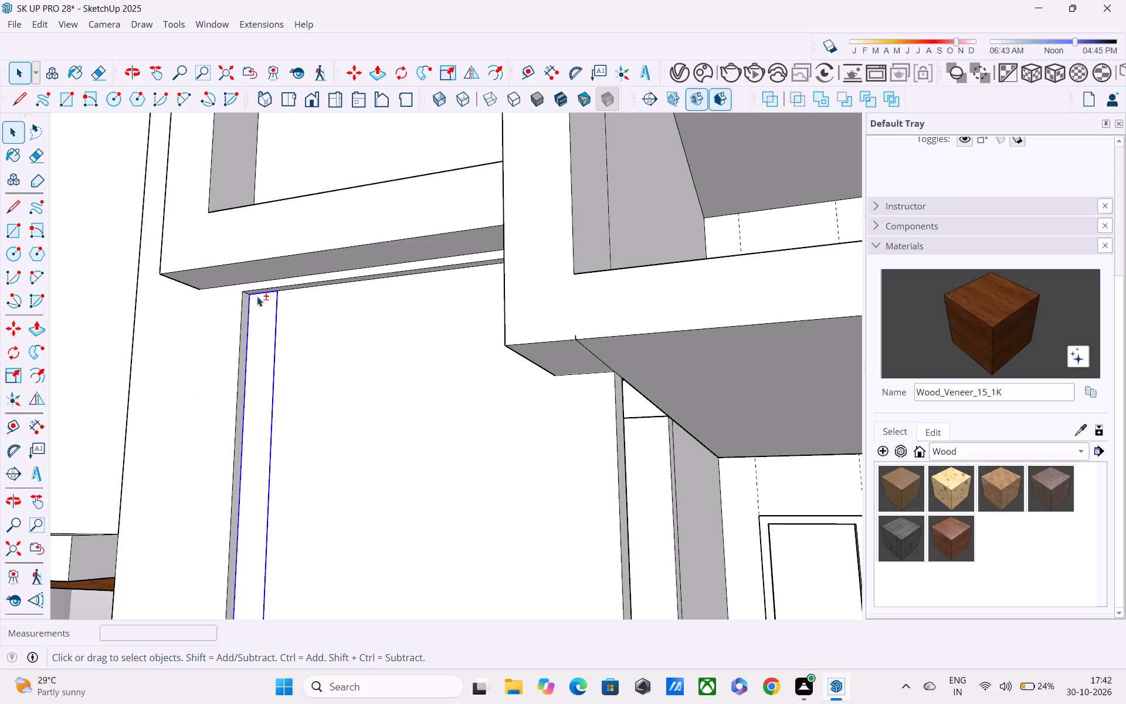
scroll(270, 337, "down", 1)
key("m")
scroll(281, 392, "down", 1)
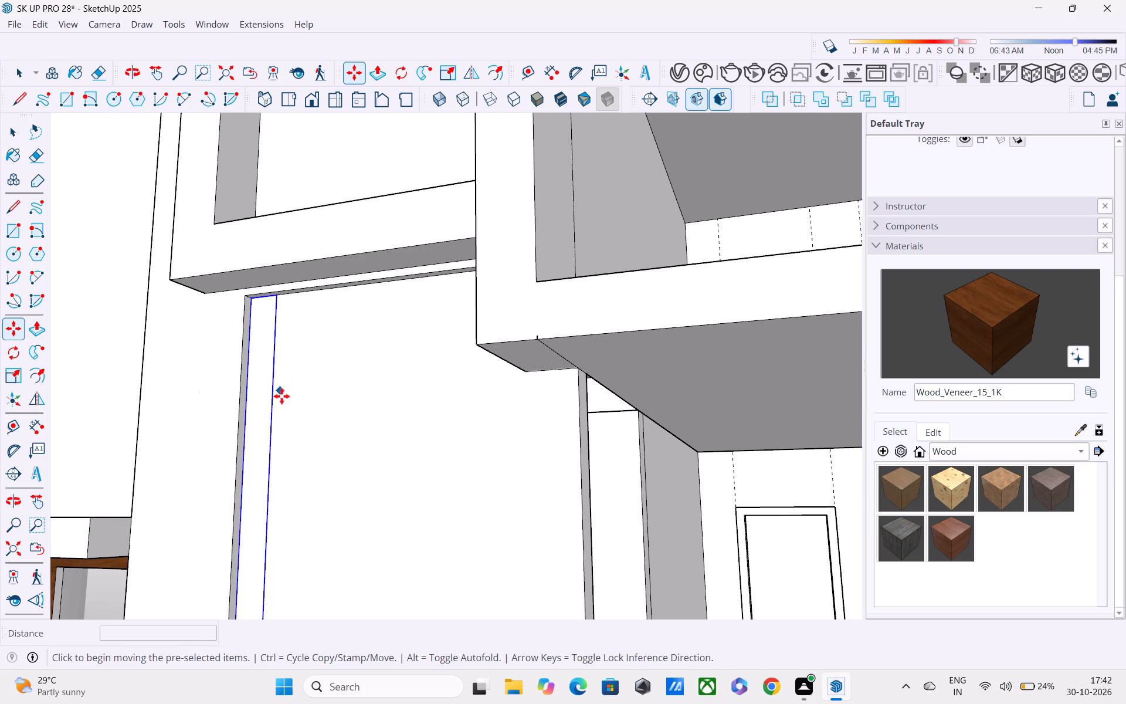
middle_click_drag(281, 401, 246, 272)
scroll(248, 285, "down", 3, "shift")
middle_click_drag(259, 320, 246, 224, "shift")
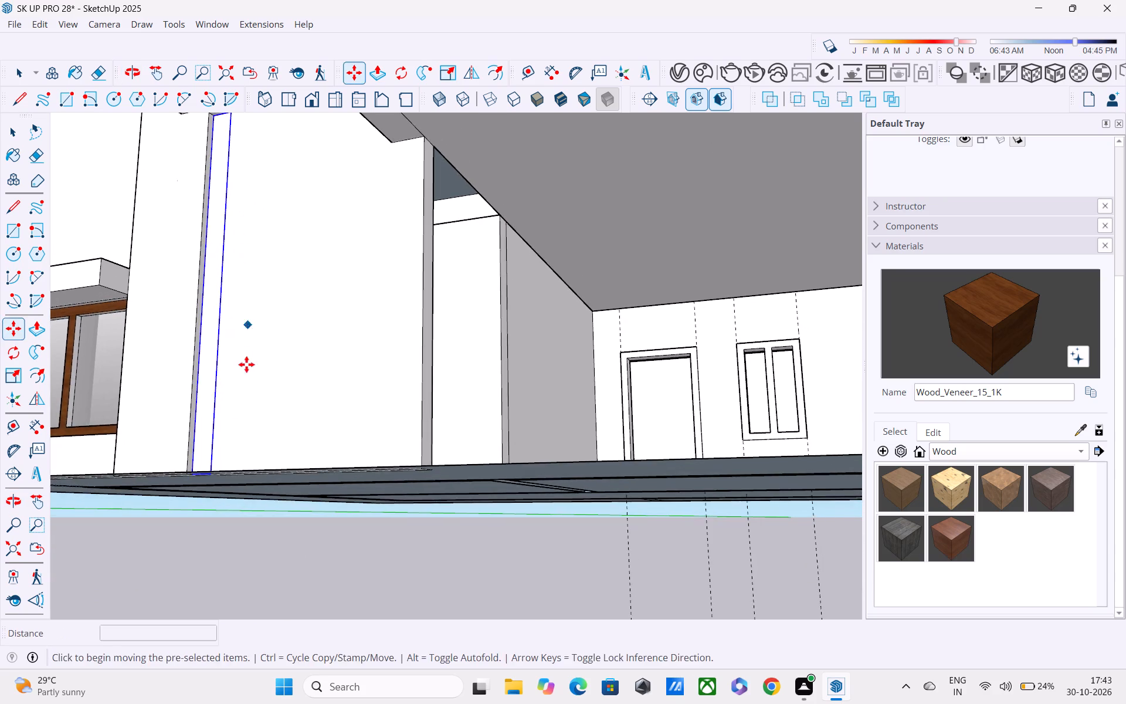
middle_click_drag(246, 364, 269, 166)
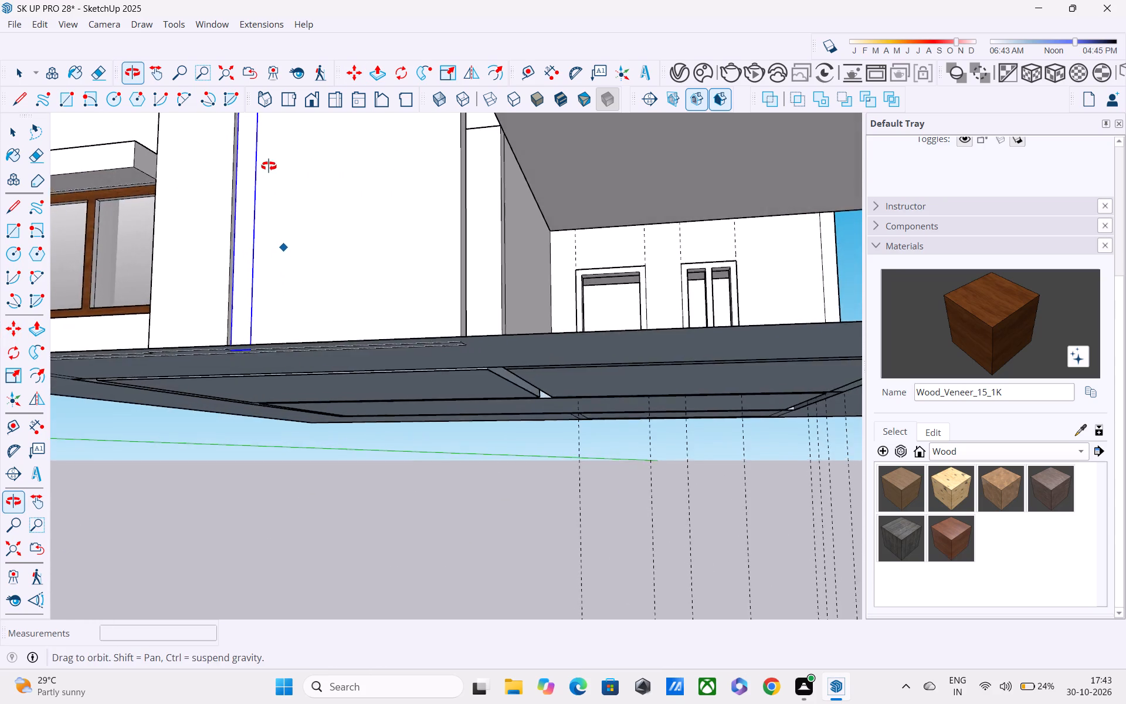
middle_click_drag(269, 166, 333, 262)
middle_click_drag(286, 410, 284, 452)
scroll(274, 439, "up", 3)
left_click(277, 431, "shift")
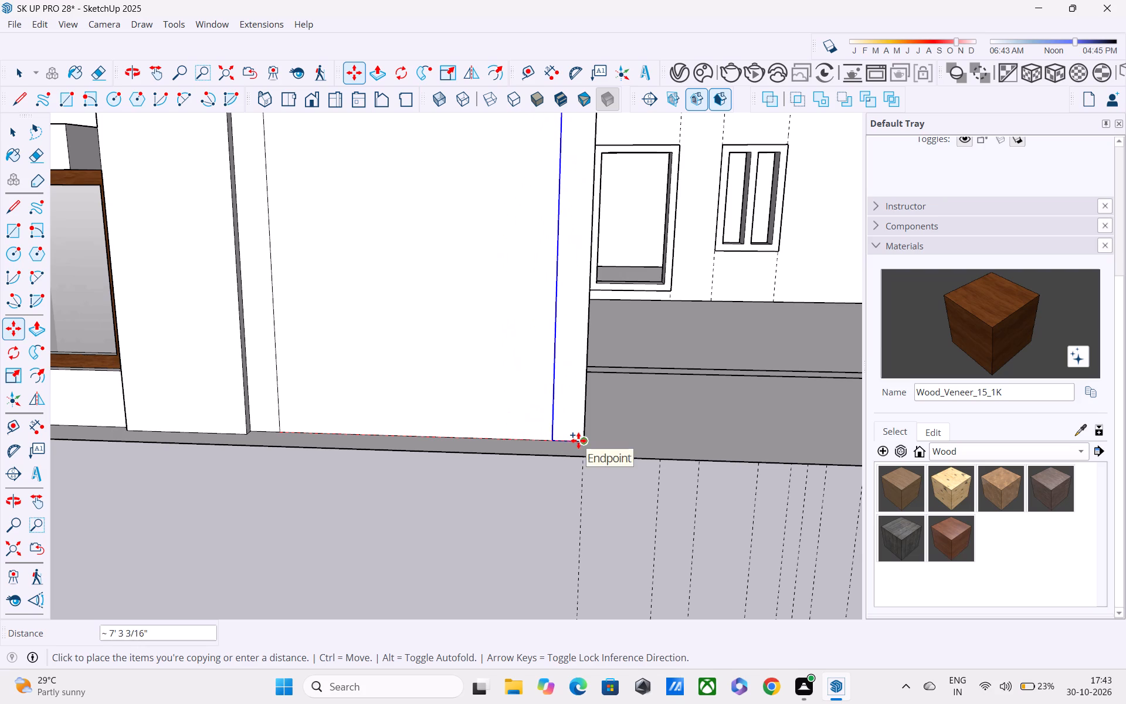
left_click(578, 441)
Divide the copy distance by 10 to fill the recessed wall with evenly spaced vertical strips.
middle_click(565, 385)
scroll(564, 379, "down", 1)
middle_click_drag(564, 378, 555, 292)
scroll(555, 309, "down", 3)
middle_click_drag(558, 323, 575, 445)
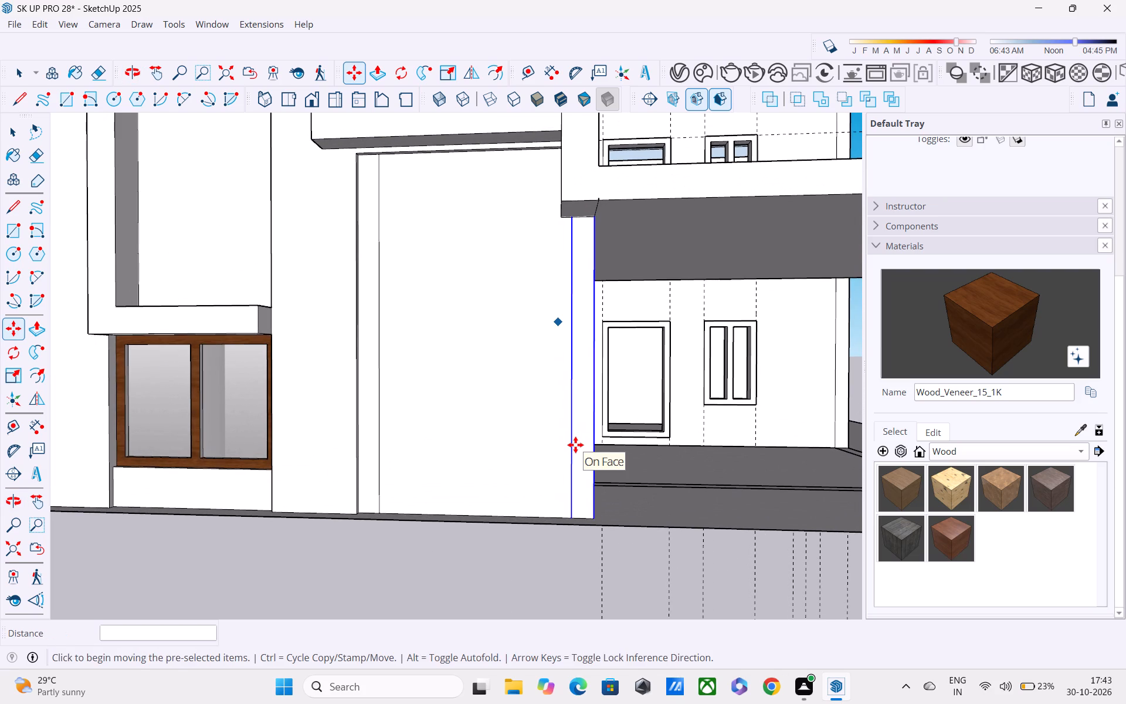
middle_click_drag(576, 445, 573, 331)
middle_click_drag(573, 335, 525, 342)
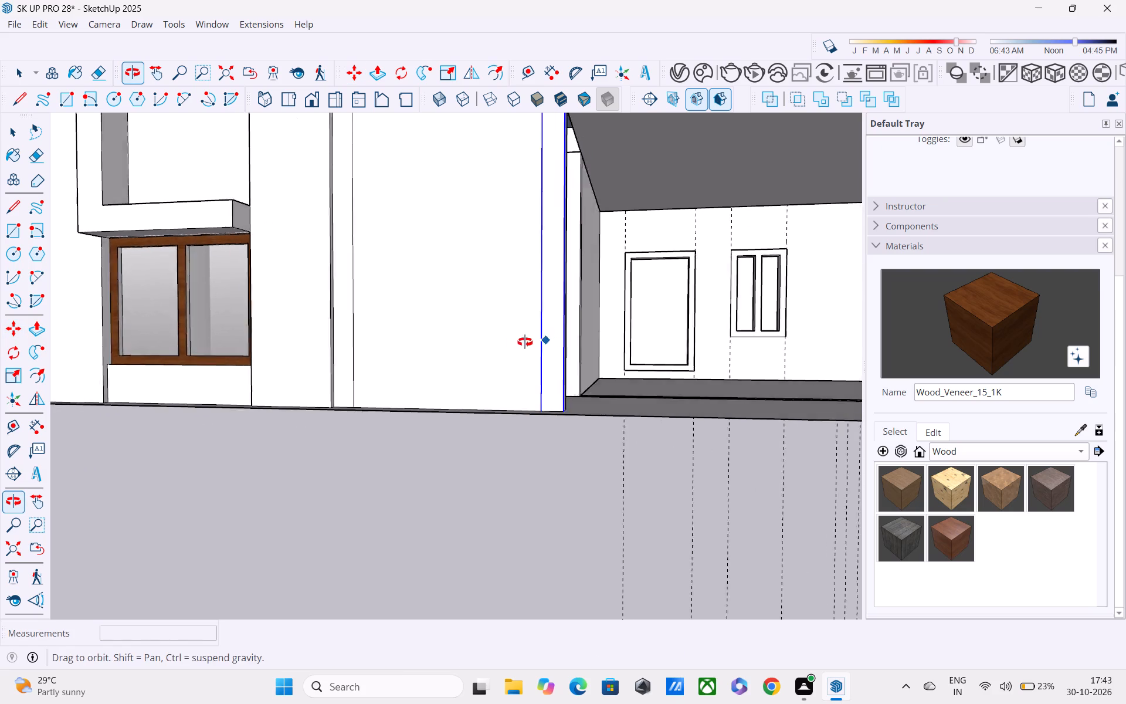
middle_click_drag(525, 342, 470, 350)
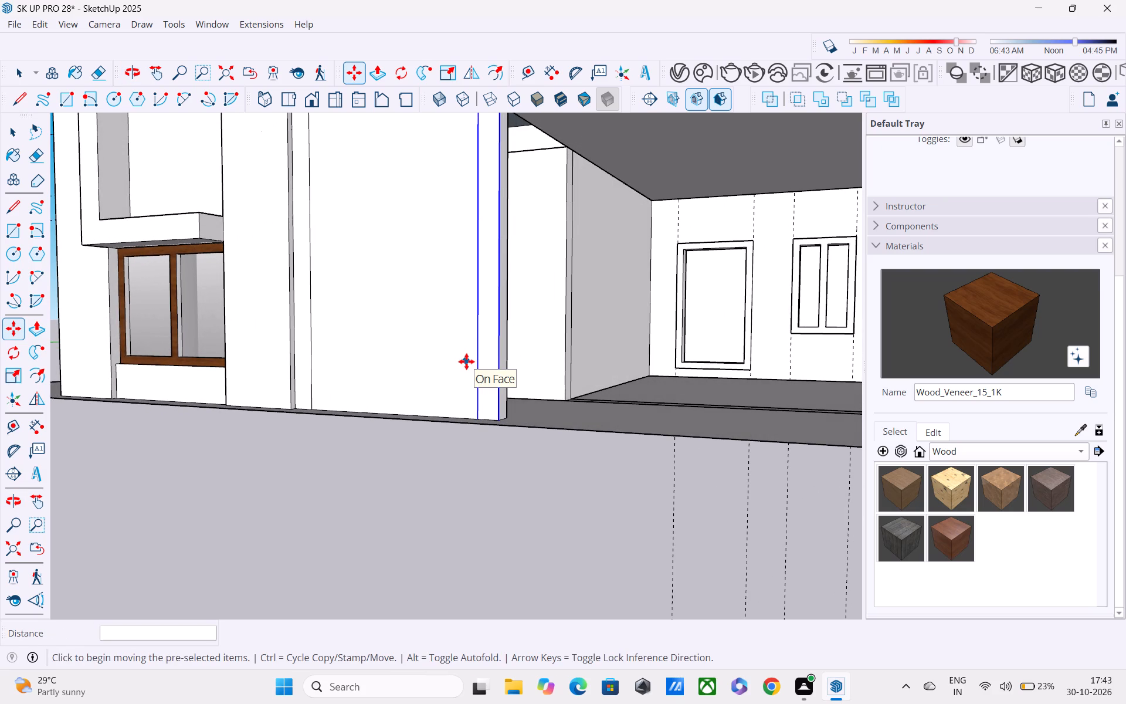
middle_click_drag(466, 362, 469, 303)
middle_click_drag(472, 318, 452, 368)
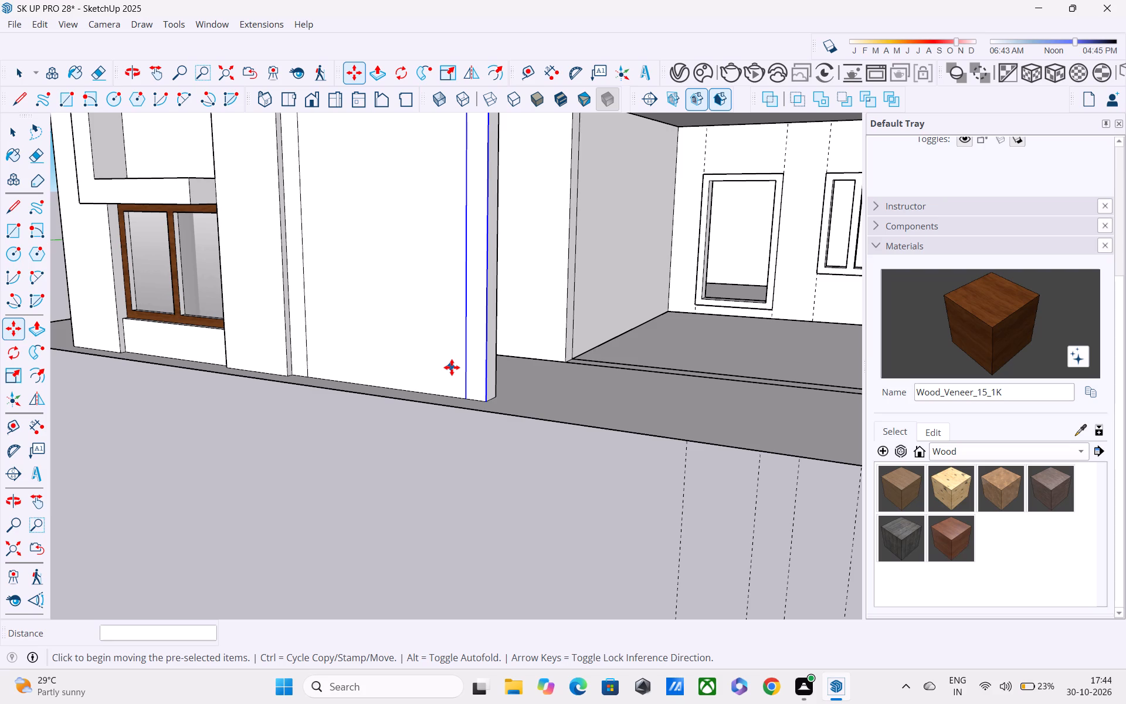
key("slash")
type("10")
key("Return")
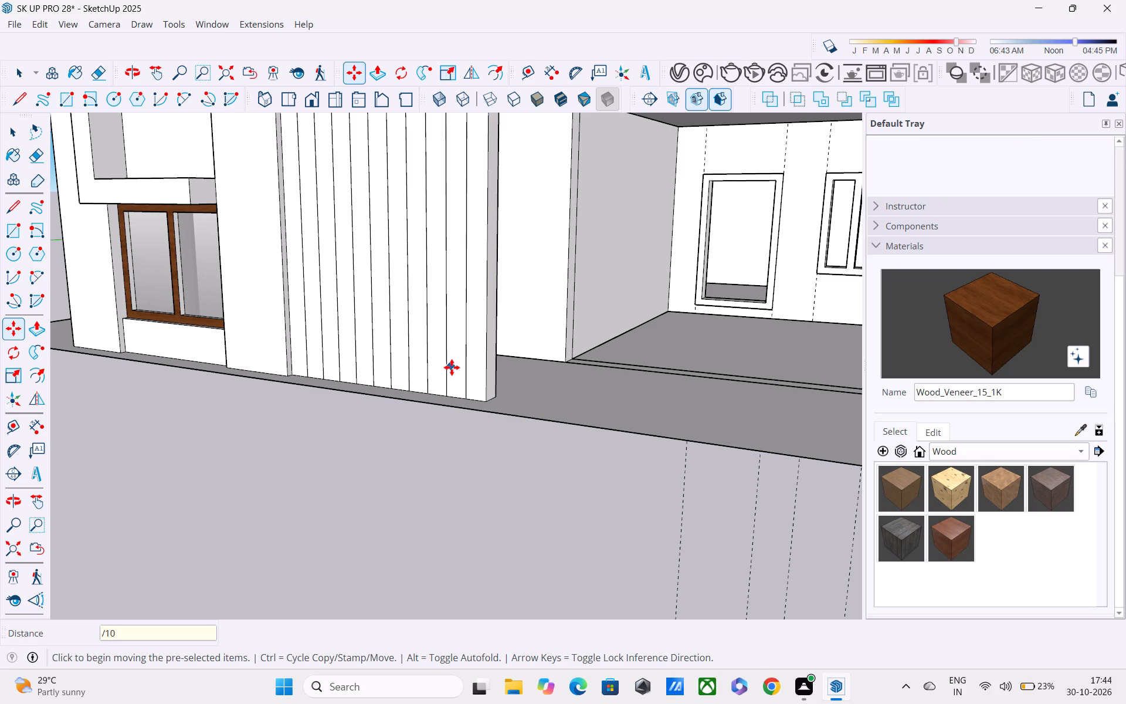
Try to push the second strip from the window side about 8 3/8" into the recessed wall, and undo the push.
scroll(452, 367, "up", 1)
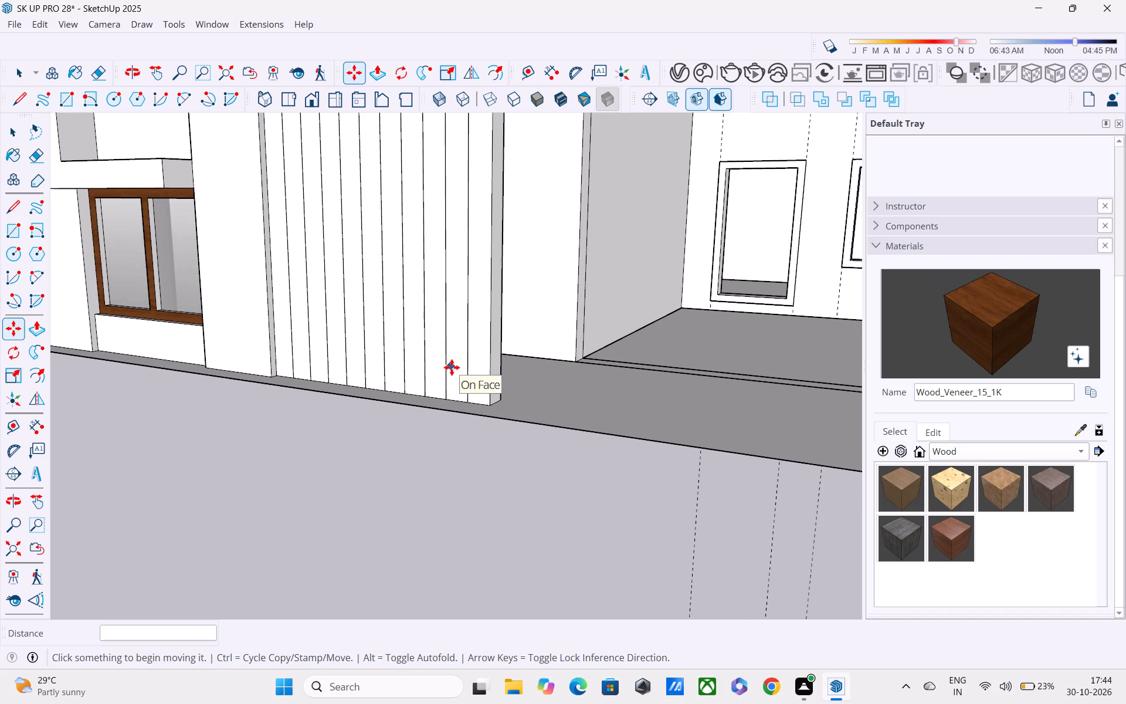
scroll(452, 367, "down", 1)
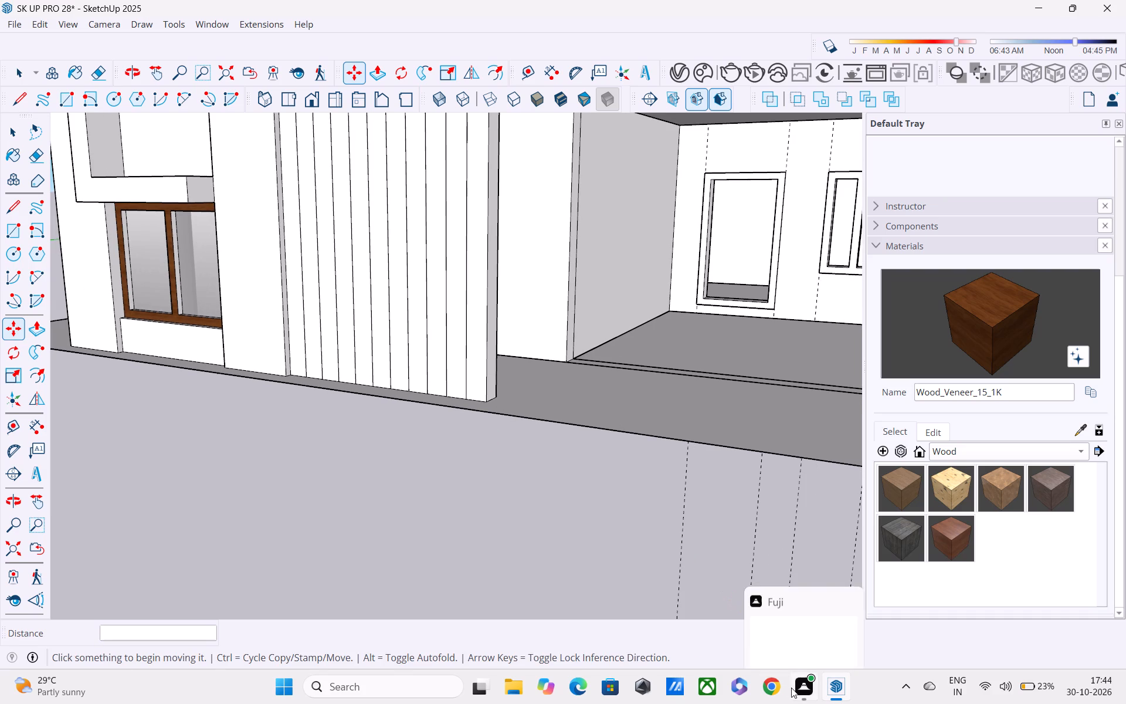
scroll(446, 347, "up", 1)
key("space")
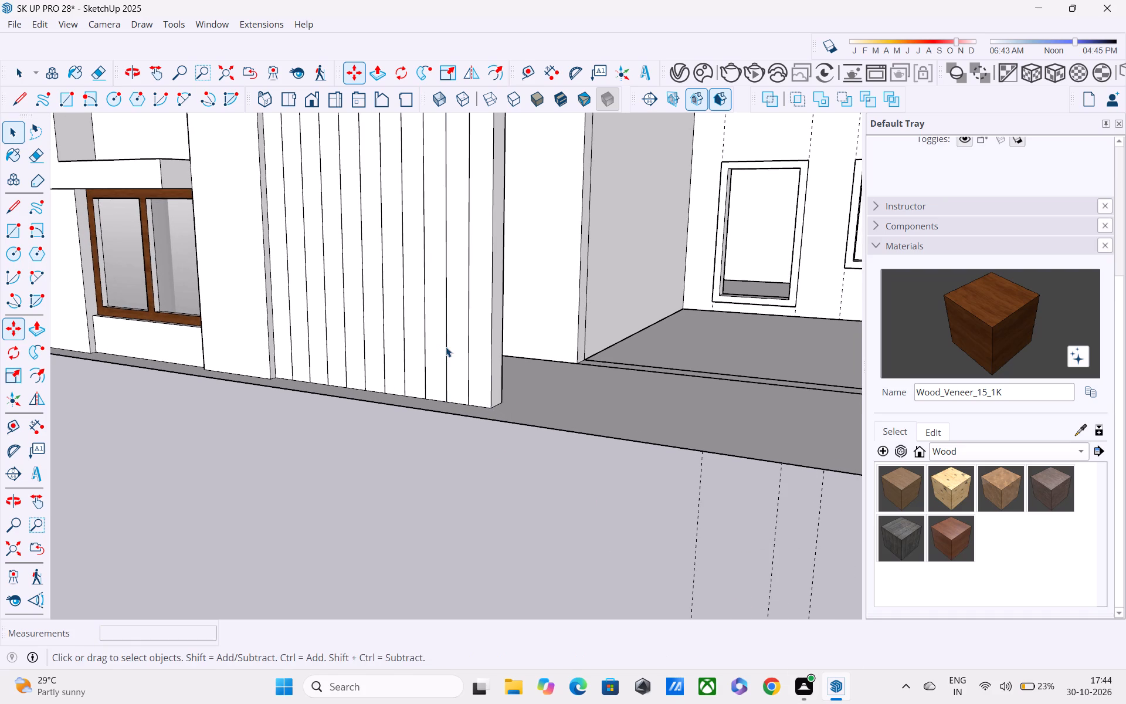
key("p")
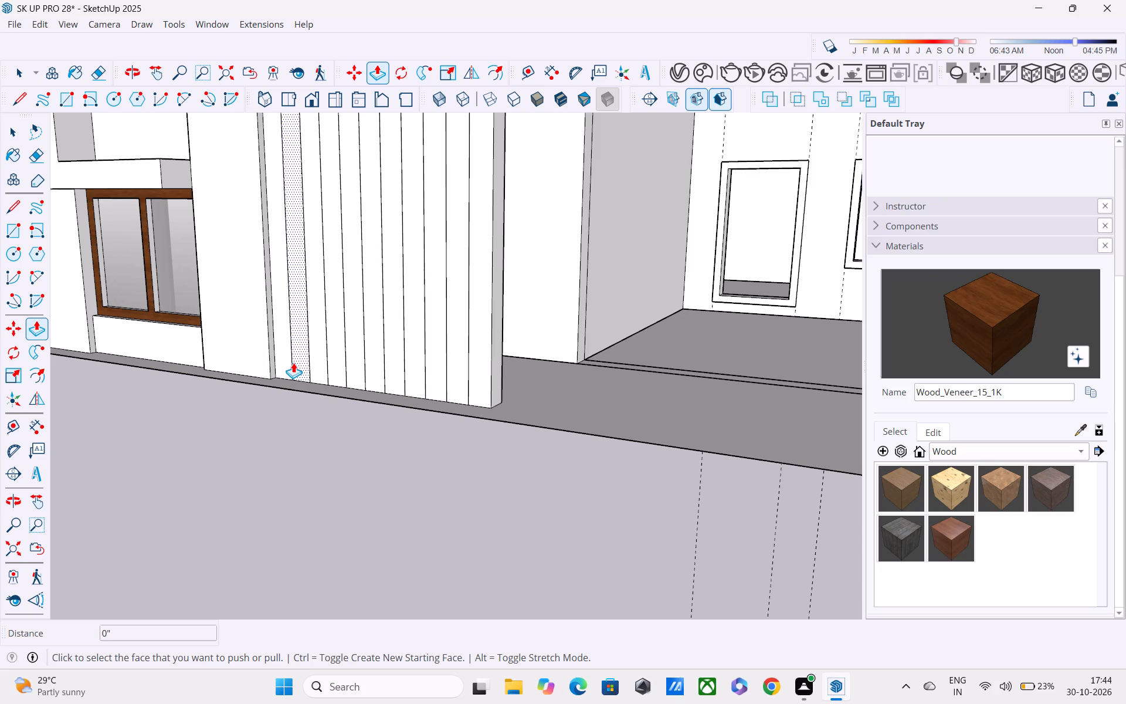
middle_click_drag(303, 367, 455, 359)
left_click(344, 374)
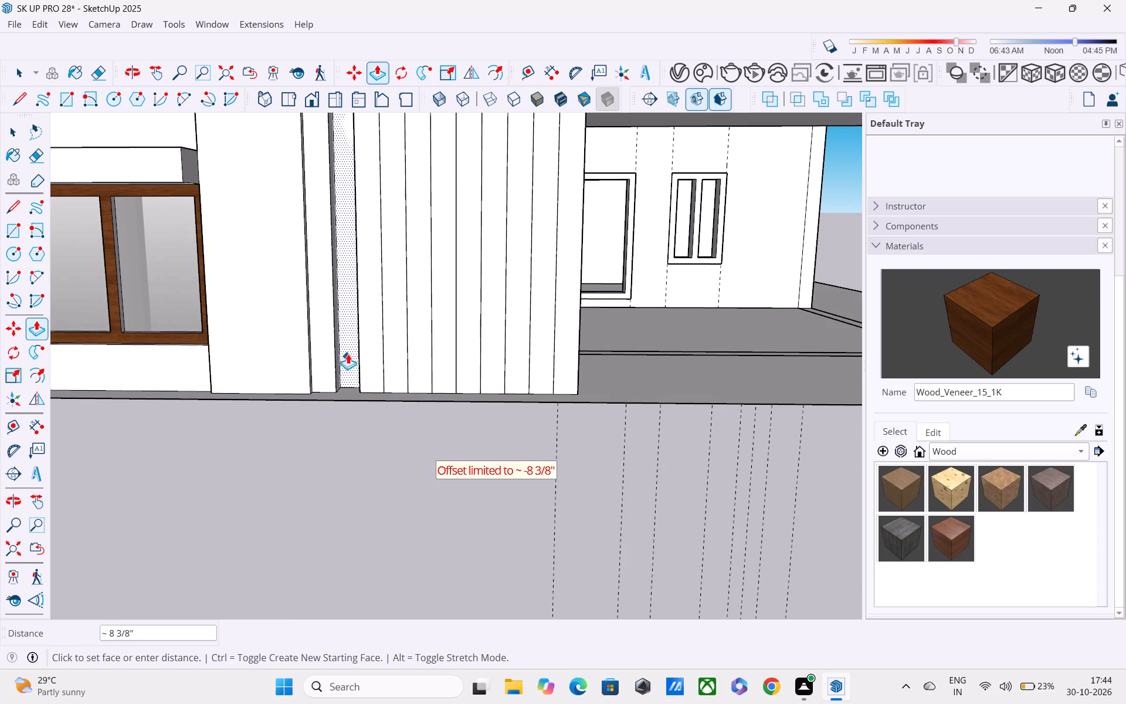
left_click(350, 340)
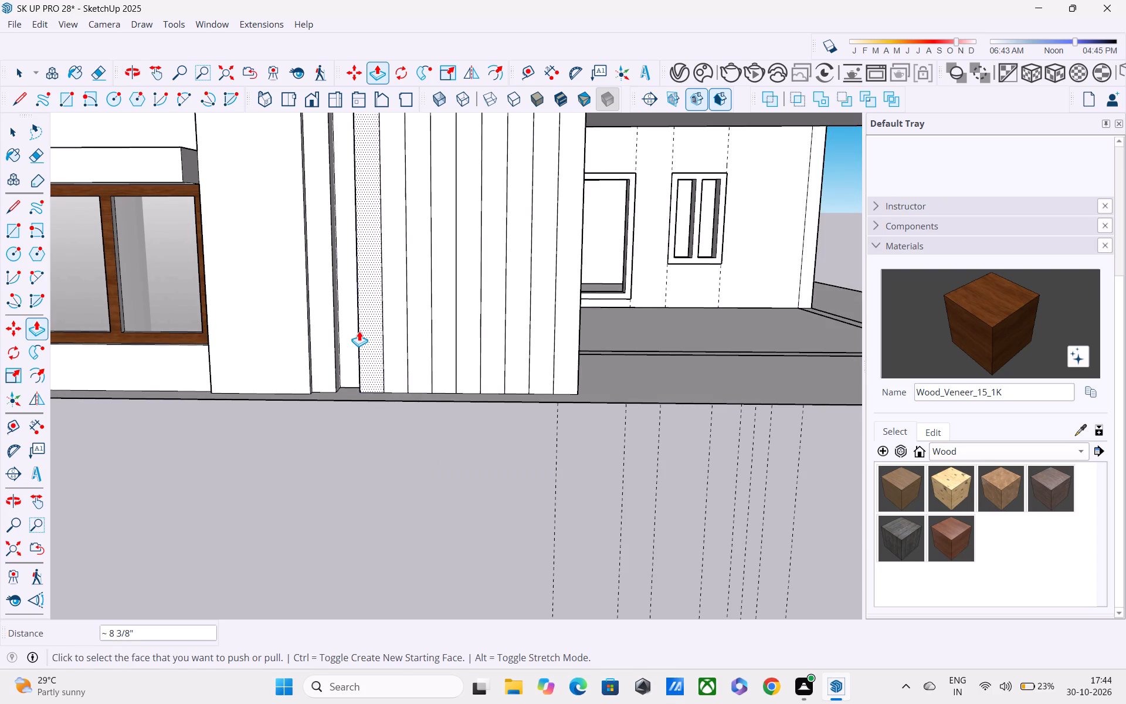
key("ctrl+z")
Push the fourth strip from the porch end about 8 3/8" into the recessed wall.
middle_click_drag(359, 331, 31, 319)
middle_click_drag(789, 248, 625, 260)
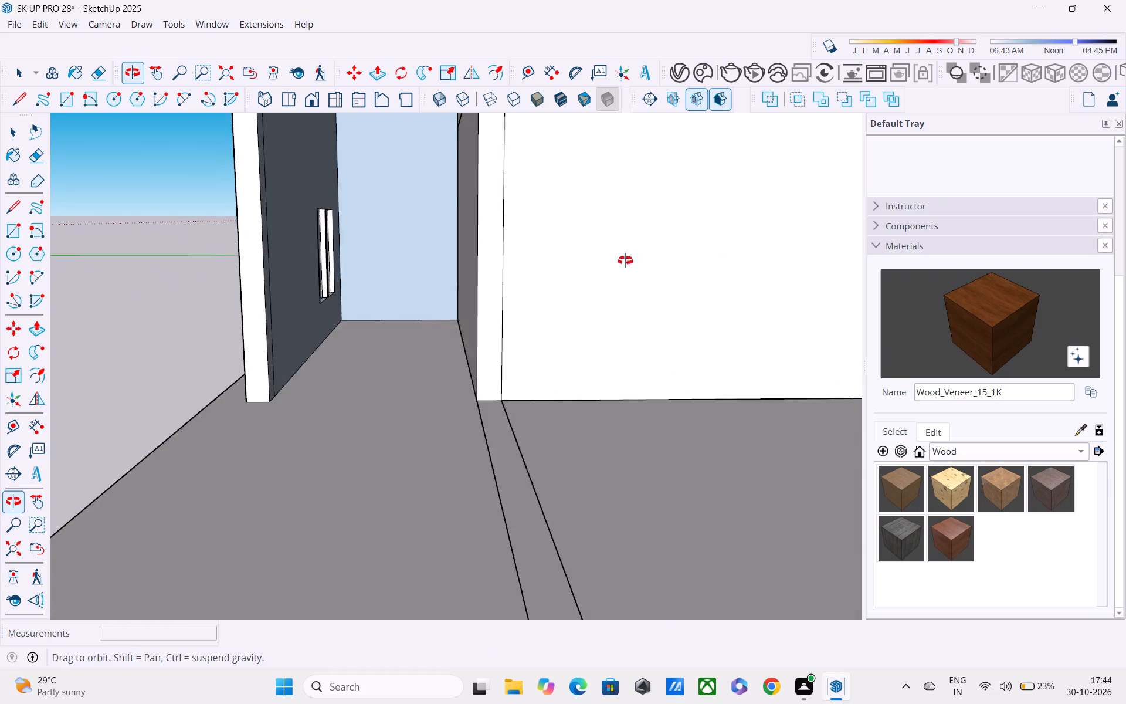
middle_click_drag(625, 260, 939, 251)
scroll(827, 278, "down", 3)
middle_click_drag(822, 290, 802, 296)
scroll(649, 364, "up", 2)
scroll(597, 341, "up", 2)
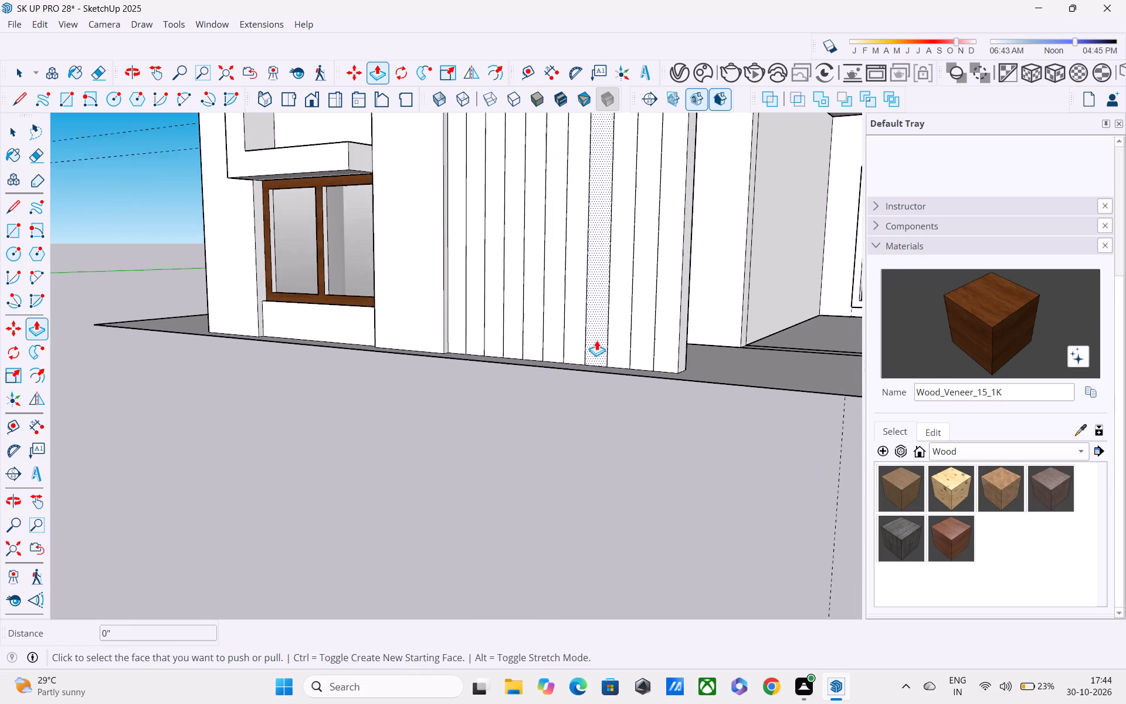
scroll(596, 340, "up", 1)
left_click(596, 340)
left_click(605, 252)
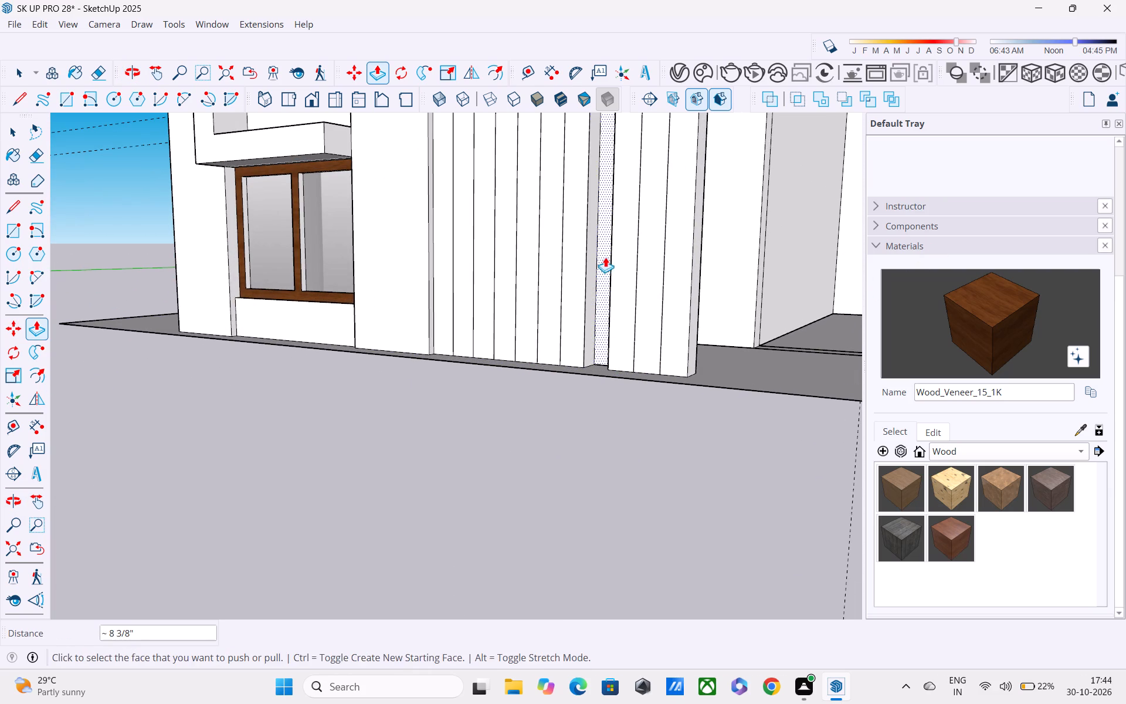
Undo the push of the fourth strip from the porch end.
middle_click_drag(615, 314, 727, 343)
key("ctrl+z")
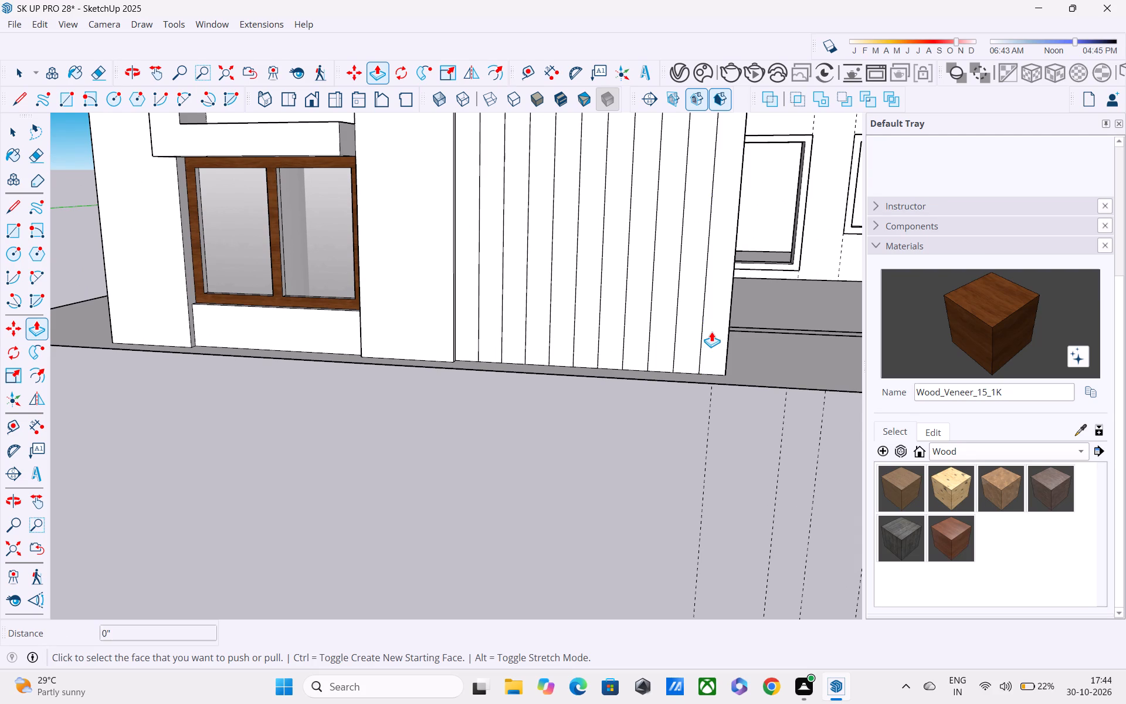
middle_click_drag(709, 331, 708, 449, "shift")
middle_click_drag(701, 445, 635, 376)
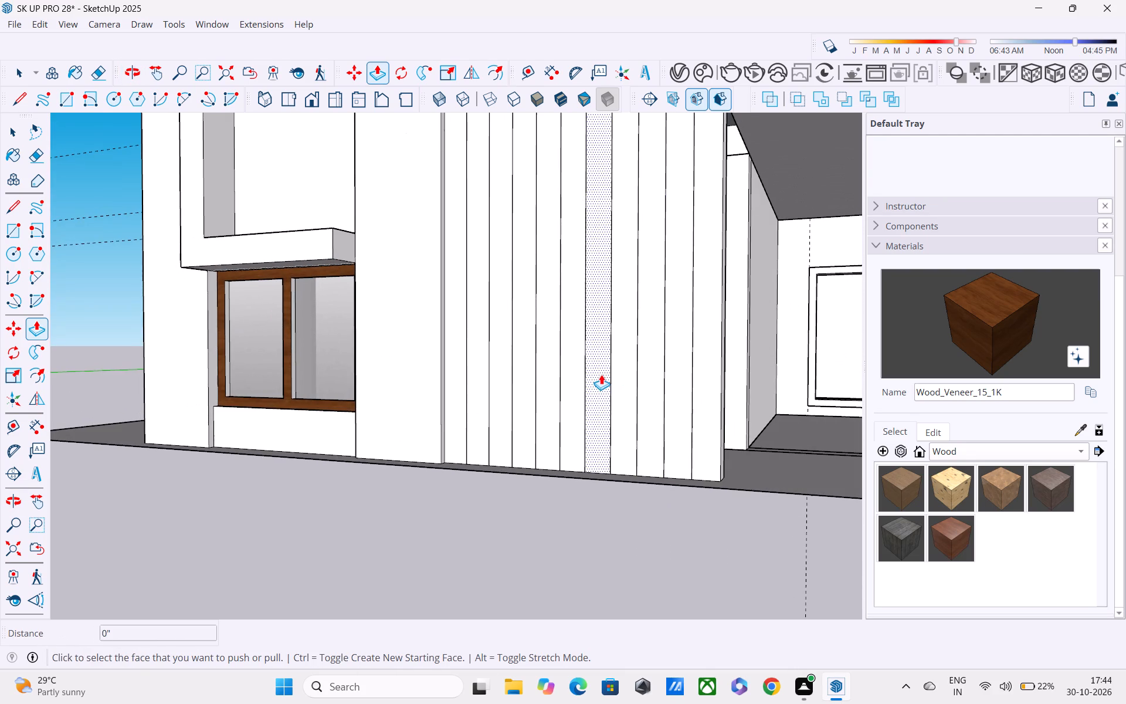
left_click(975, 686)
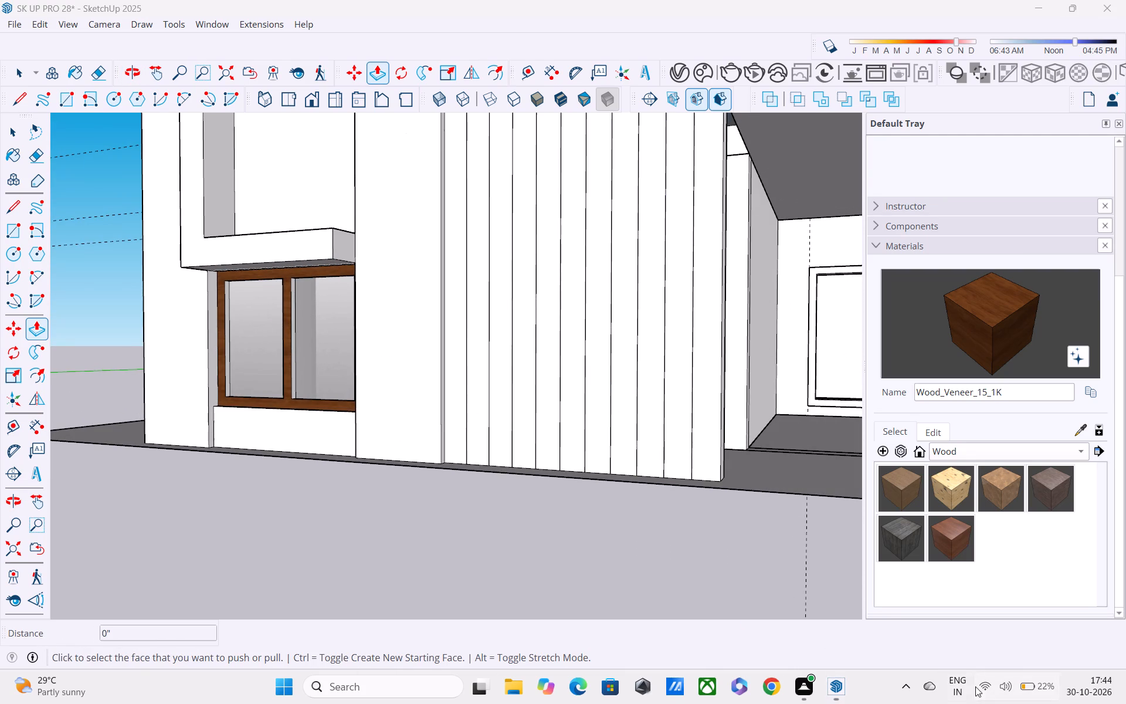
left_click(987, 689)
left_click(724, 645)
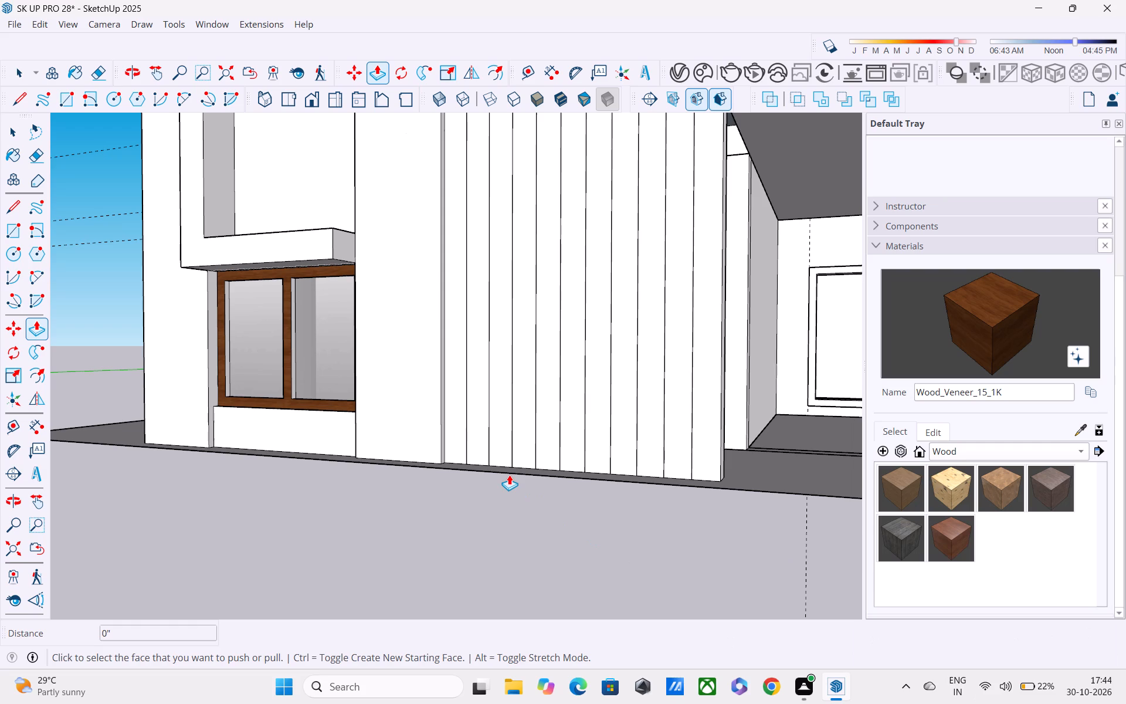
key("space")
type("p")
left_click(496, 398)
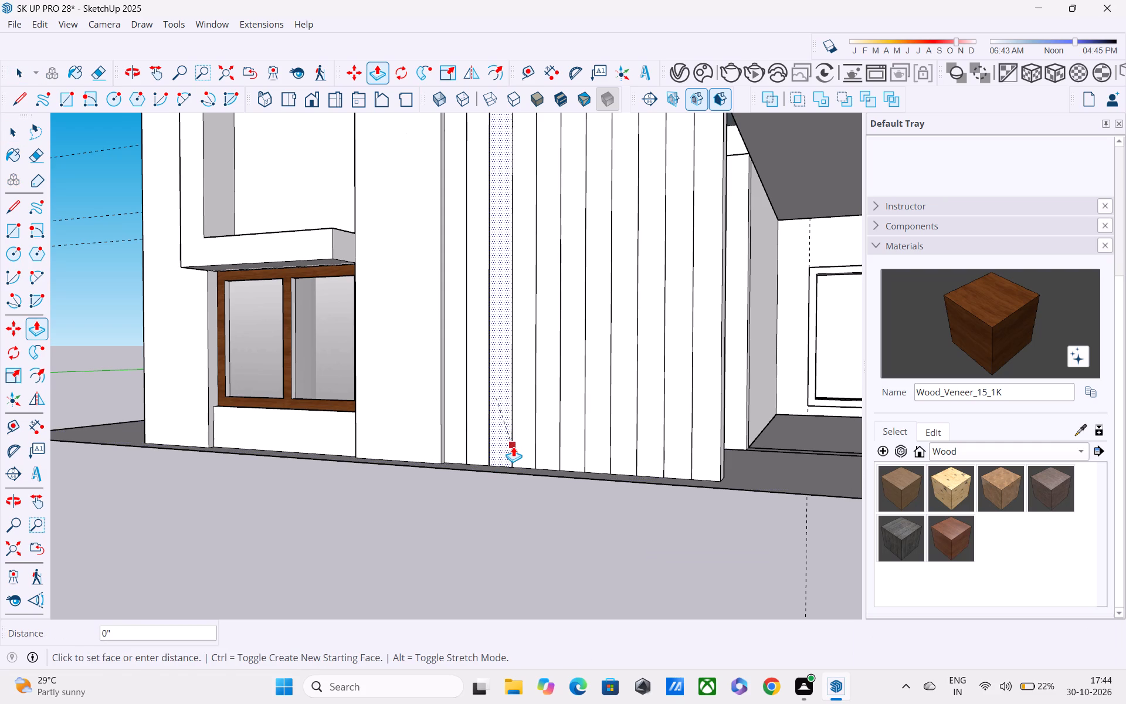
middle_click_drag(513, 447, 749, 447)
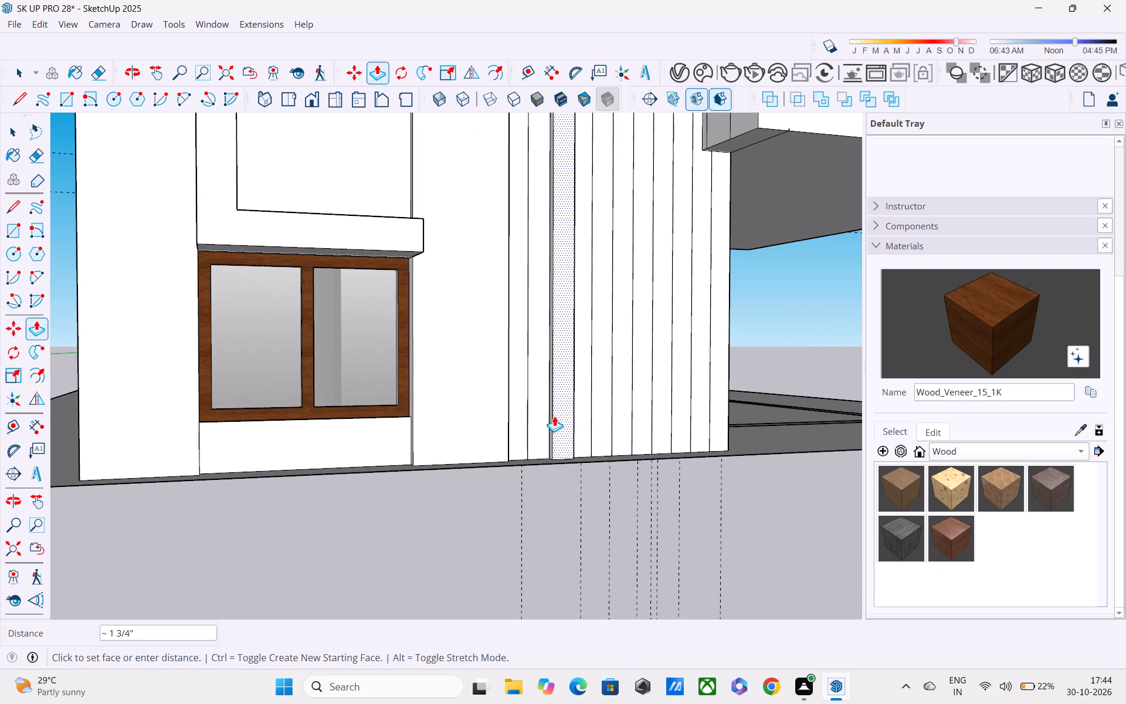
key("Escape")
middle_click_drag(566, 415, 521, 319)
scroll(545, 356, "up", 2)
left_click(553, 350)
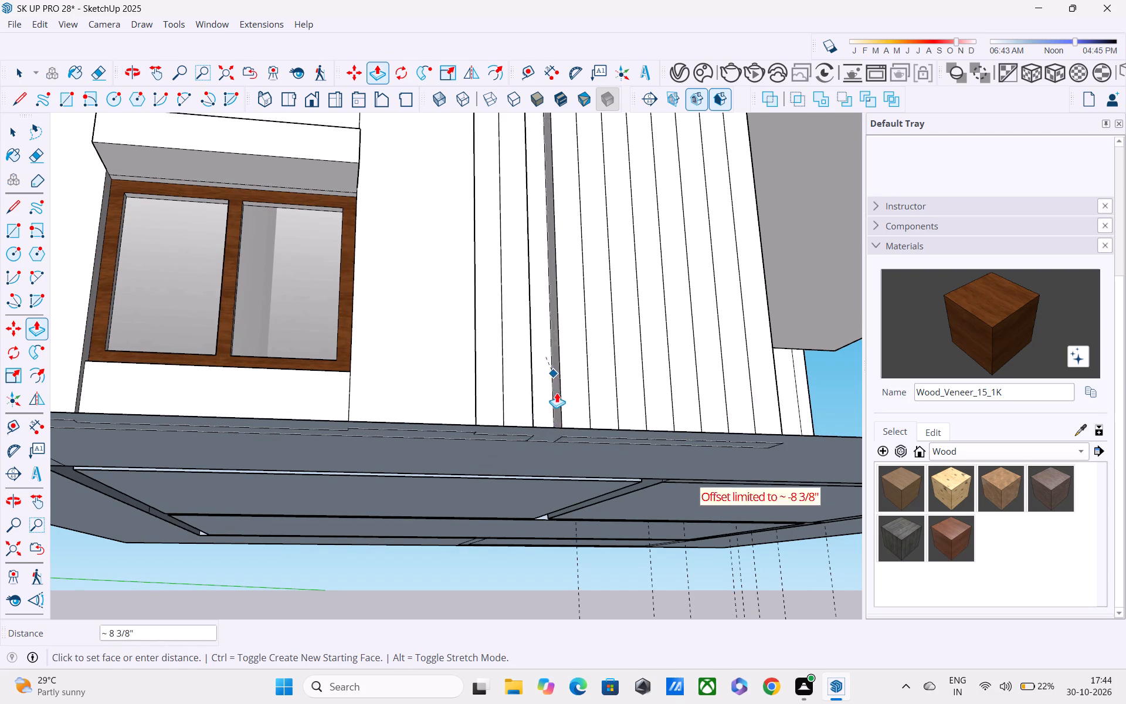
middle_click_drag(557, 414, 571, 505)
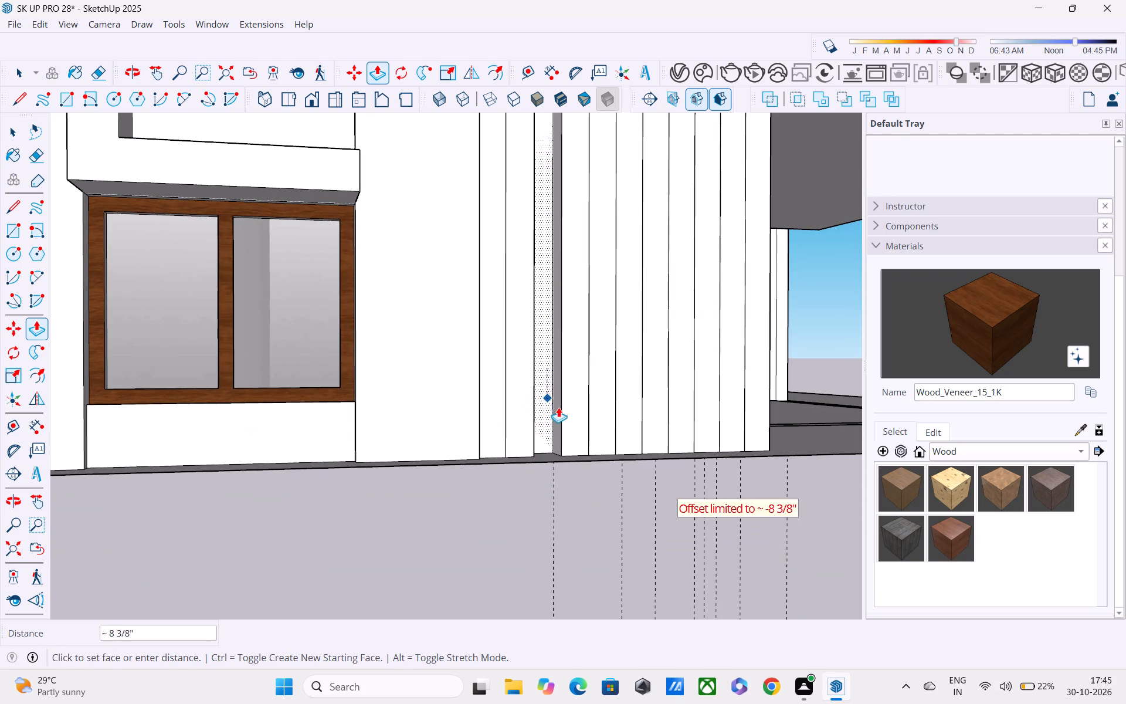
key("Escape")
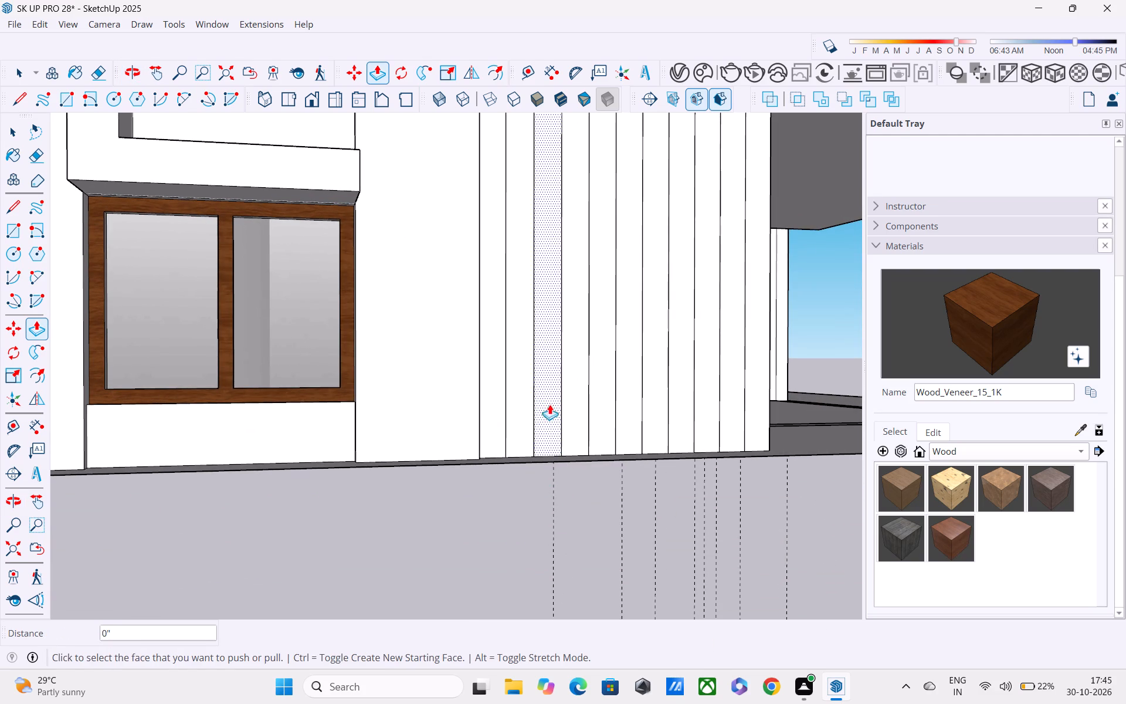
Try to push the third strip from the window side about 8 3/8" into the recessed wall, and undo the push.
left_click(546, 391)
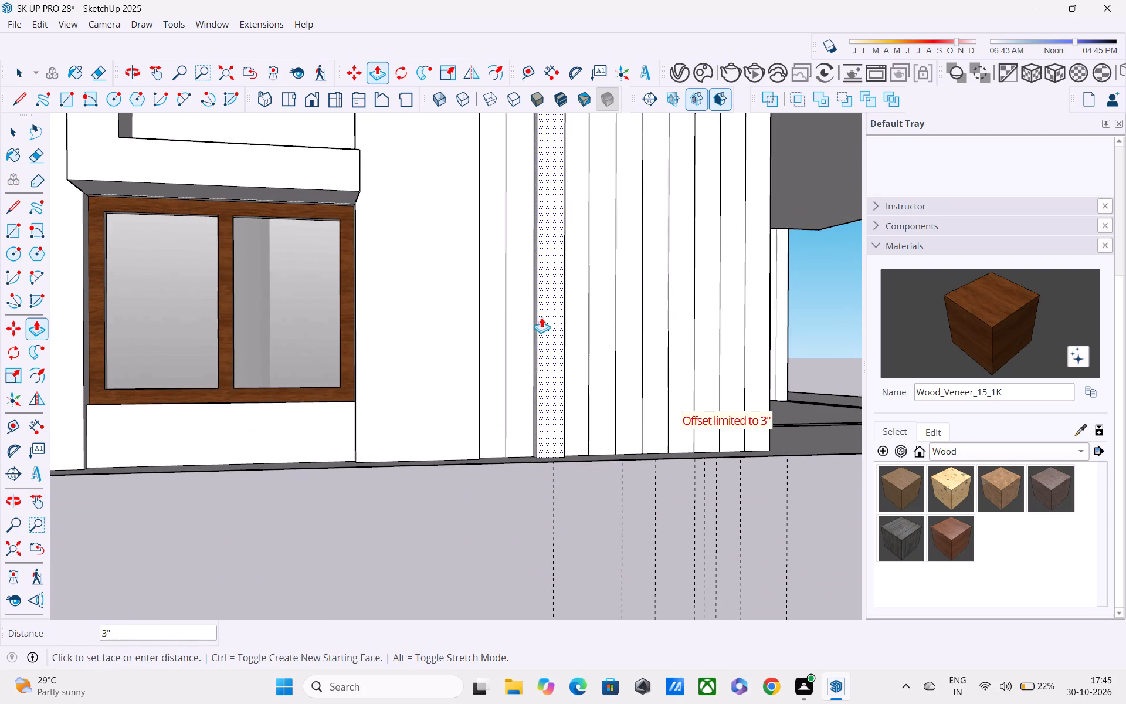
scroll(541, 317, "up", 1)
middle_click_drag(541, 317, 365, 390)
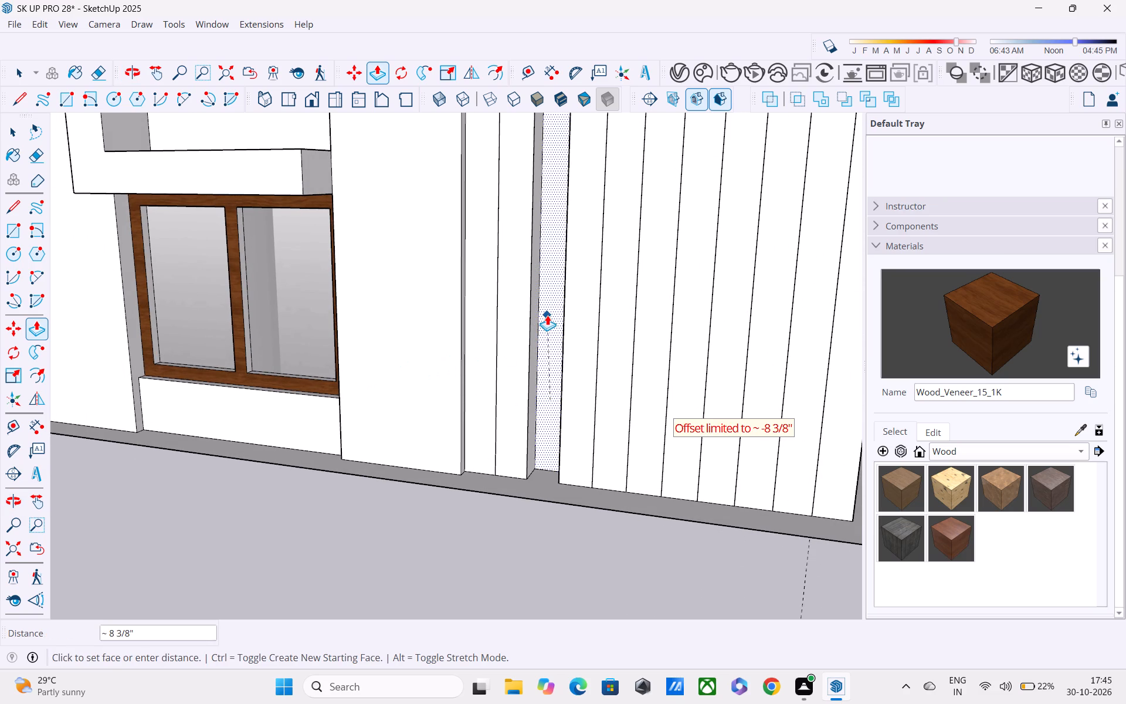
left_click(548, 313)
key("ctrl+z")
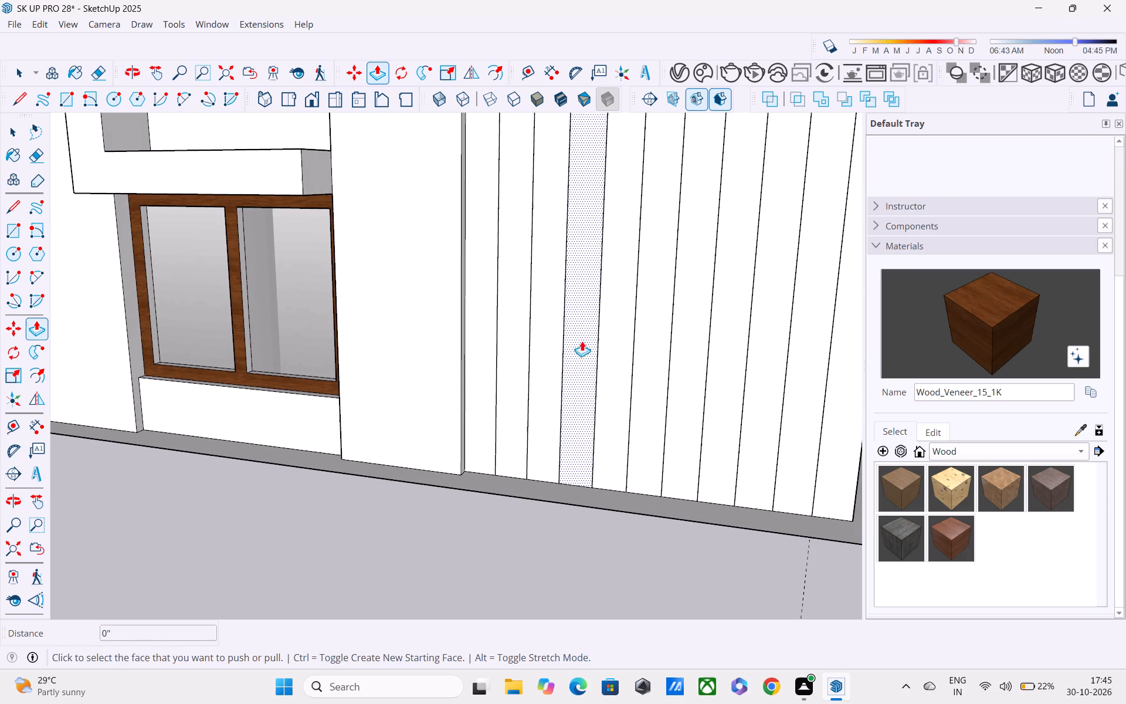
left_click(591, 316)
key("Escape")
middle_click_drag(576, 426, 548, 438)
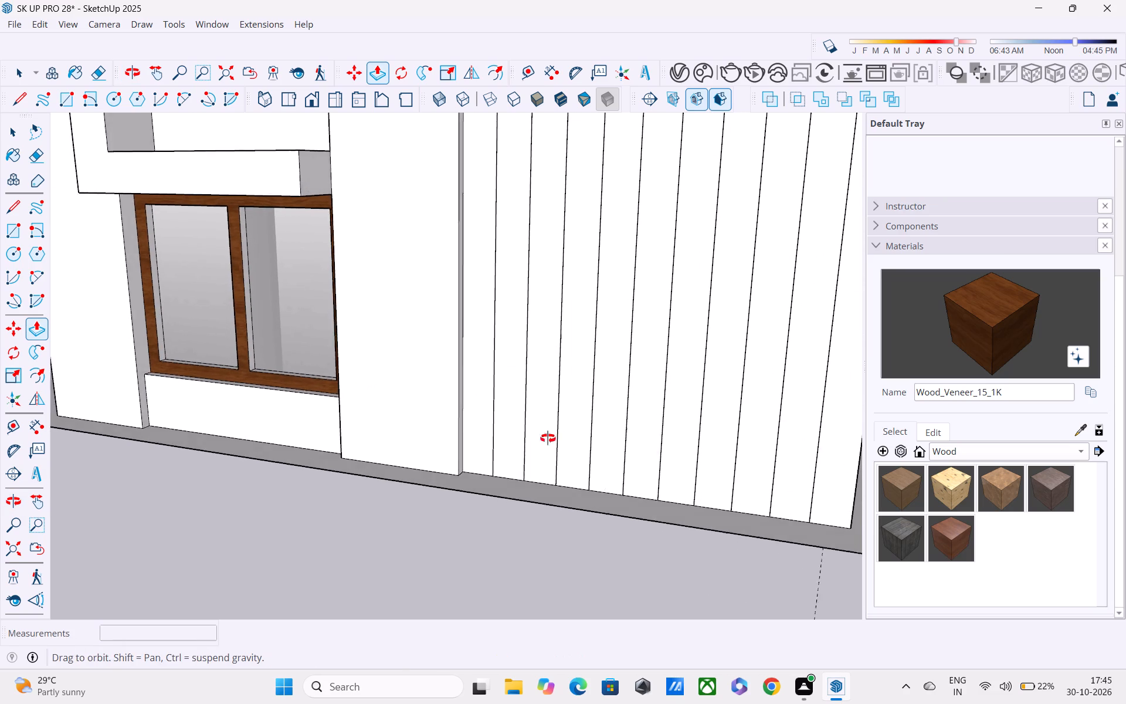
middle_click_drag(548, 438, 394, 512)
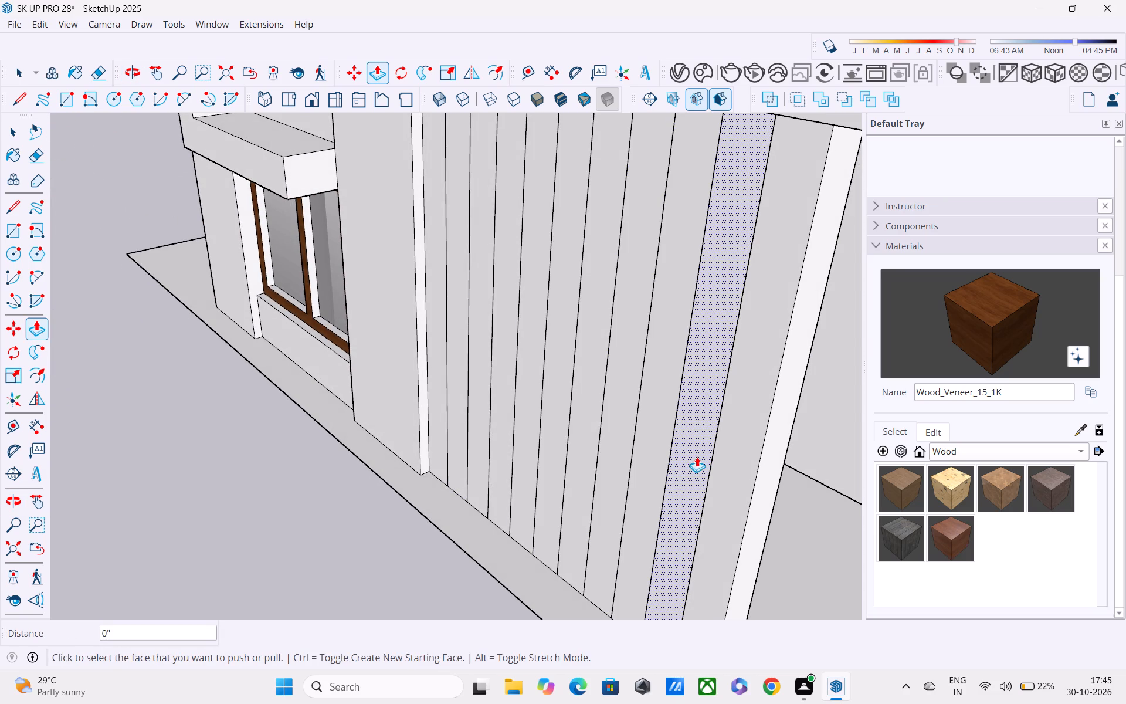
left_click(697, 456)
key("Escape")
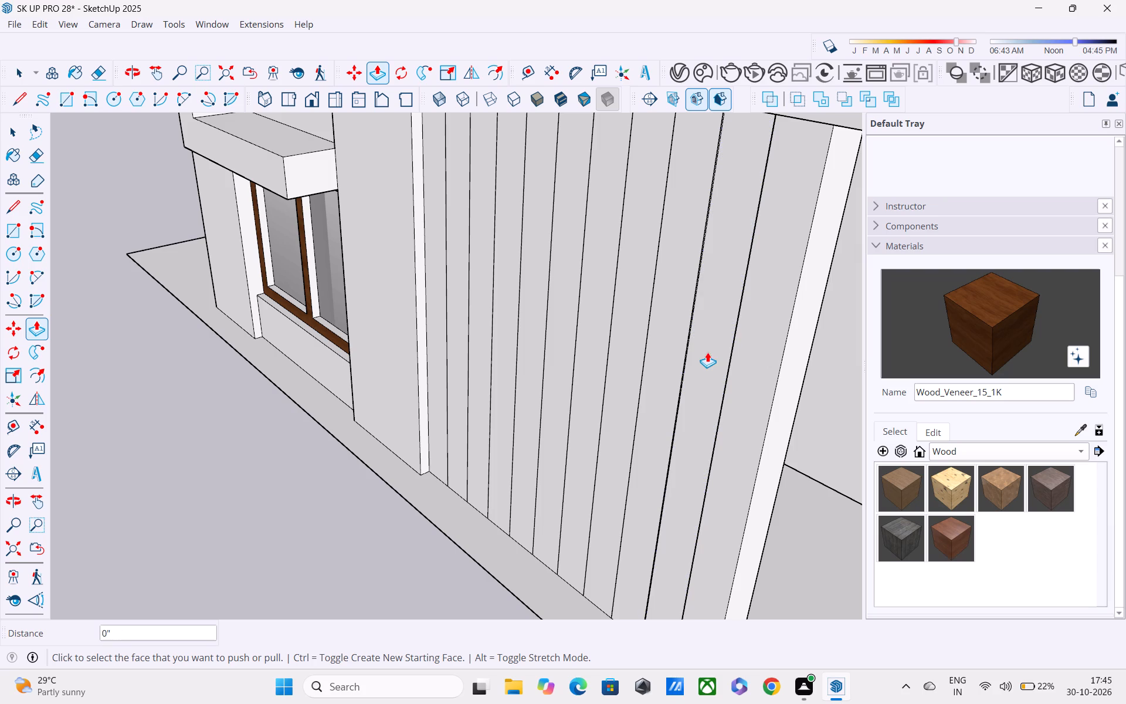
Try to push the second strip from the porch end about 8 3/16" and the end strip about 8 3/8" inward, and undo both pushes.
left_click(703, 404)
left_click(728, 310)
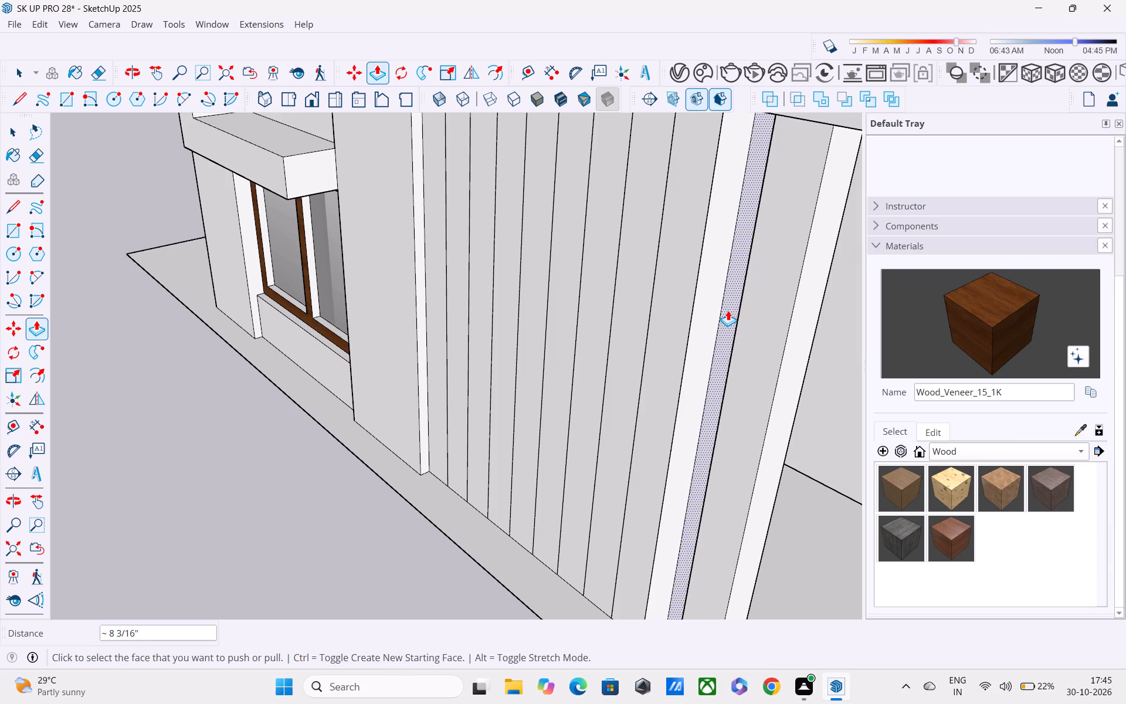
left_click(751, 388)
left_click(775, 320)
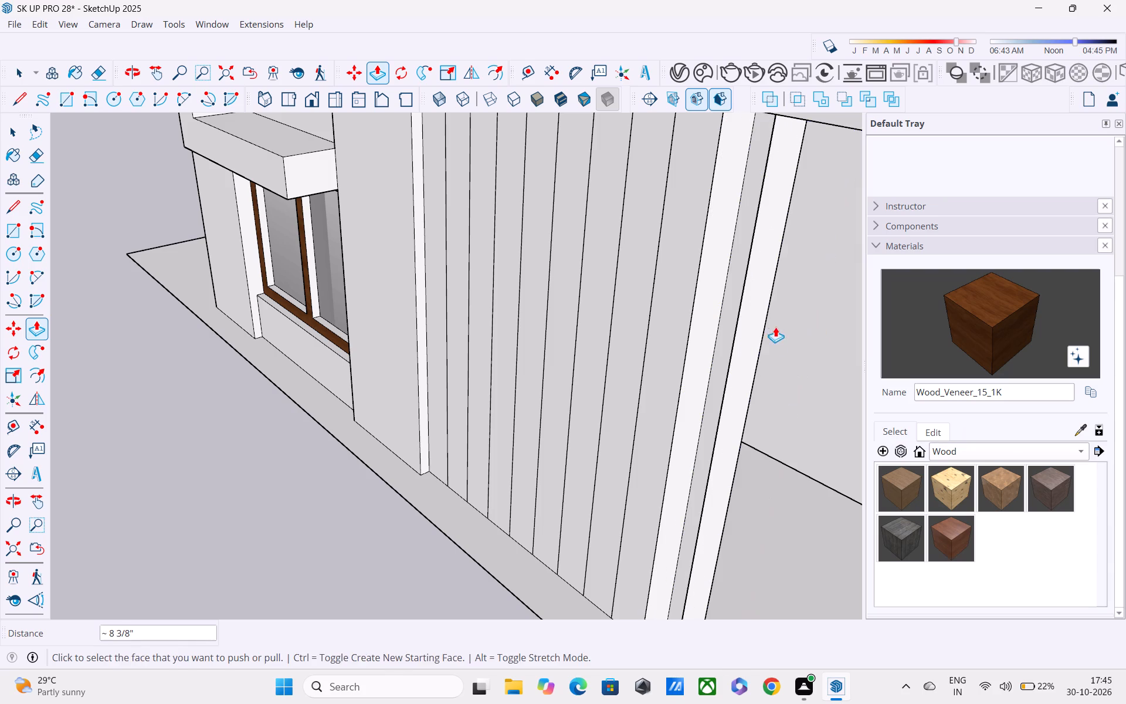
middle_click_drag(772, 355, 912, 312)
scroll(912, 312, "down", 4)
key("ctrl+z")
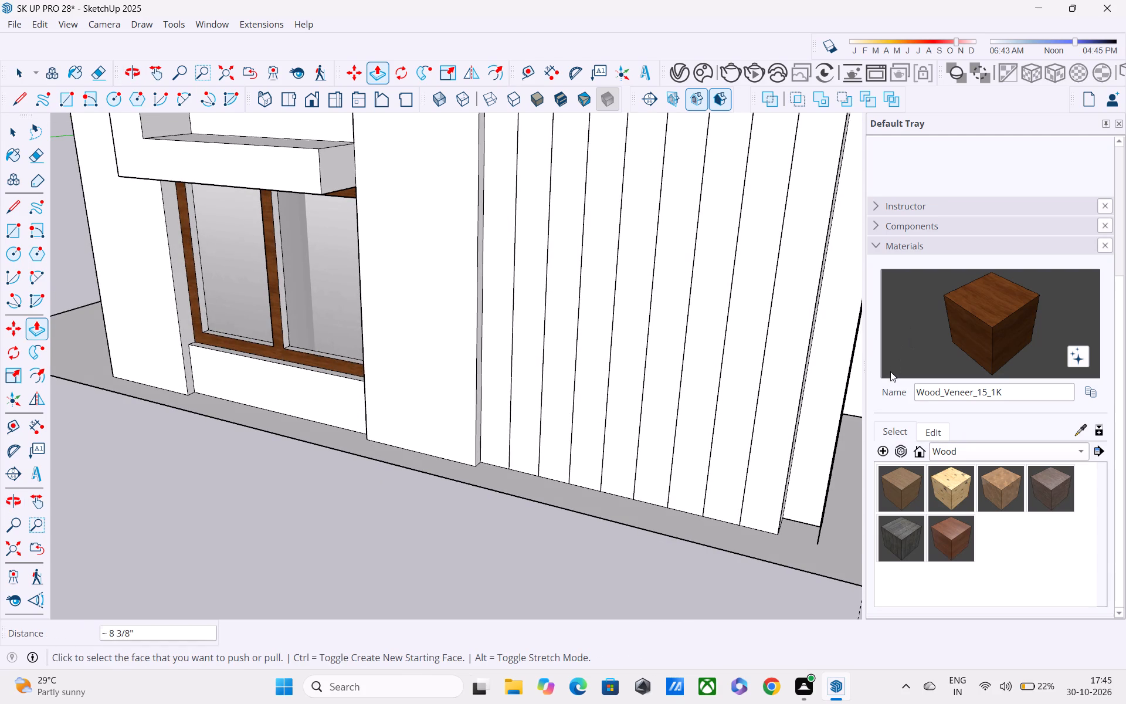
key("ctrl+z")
Examine the recessed wall's vertical strips and the adjoining porch from several angles.
middle_click_drag(770, 432, 605, 364)
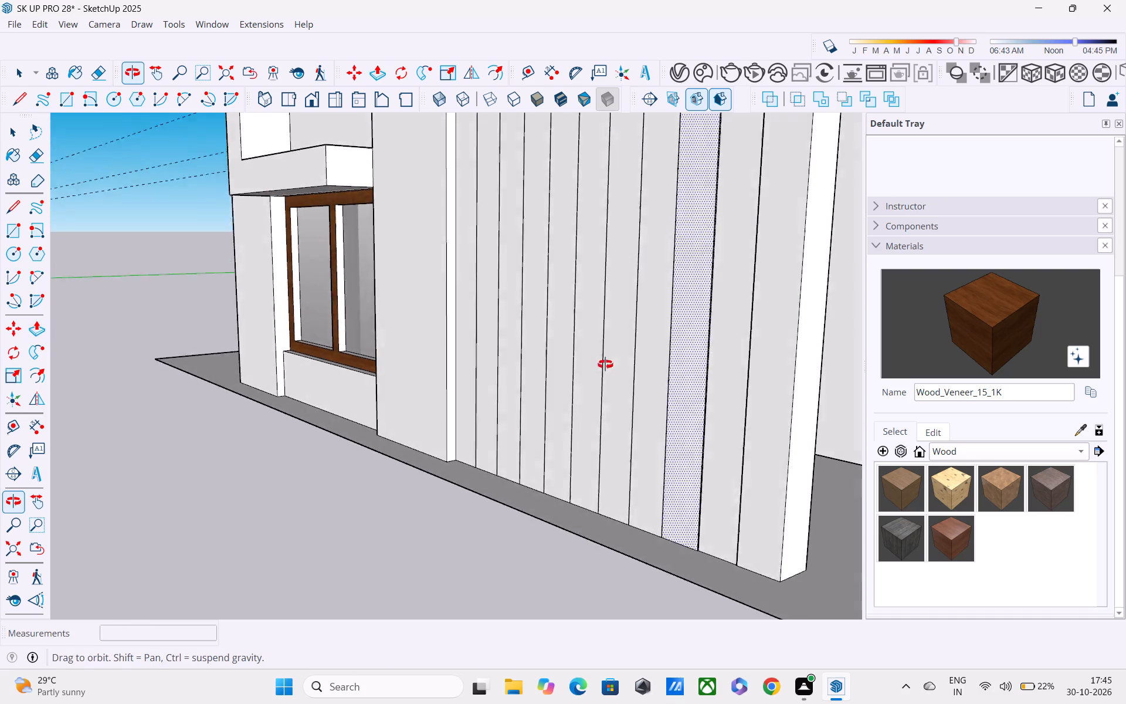
middle_click_drag(605, 364, 601, 364)
scroll(599, 371, "down", 4)
middle_click_drag(618, 422, 516, 383)
middle_click_drag(513, 382, 573, 444)
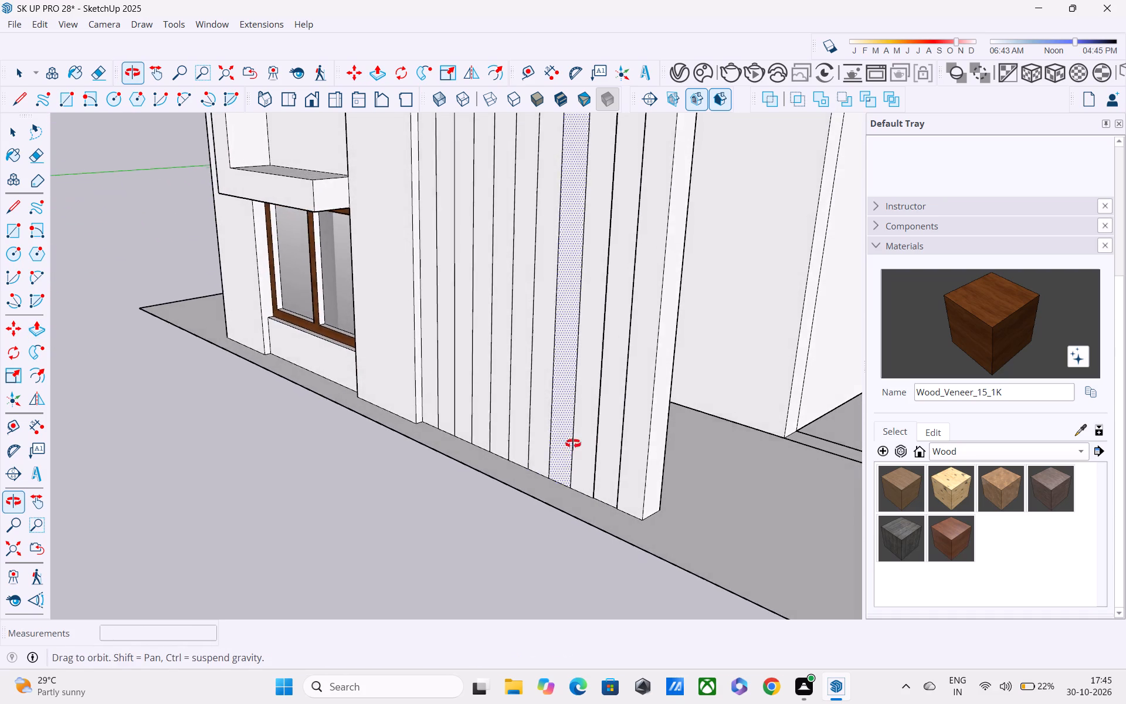
middle_click_drag(573, 444, 574, 444)
key("space")
scroll(575, 438, "down", 3)
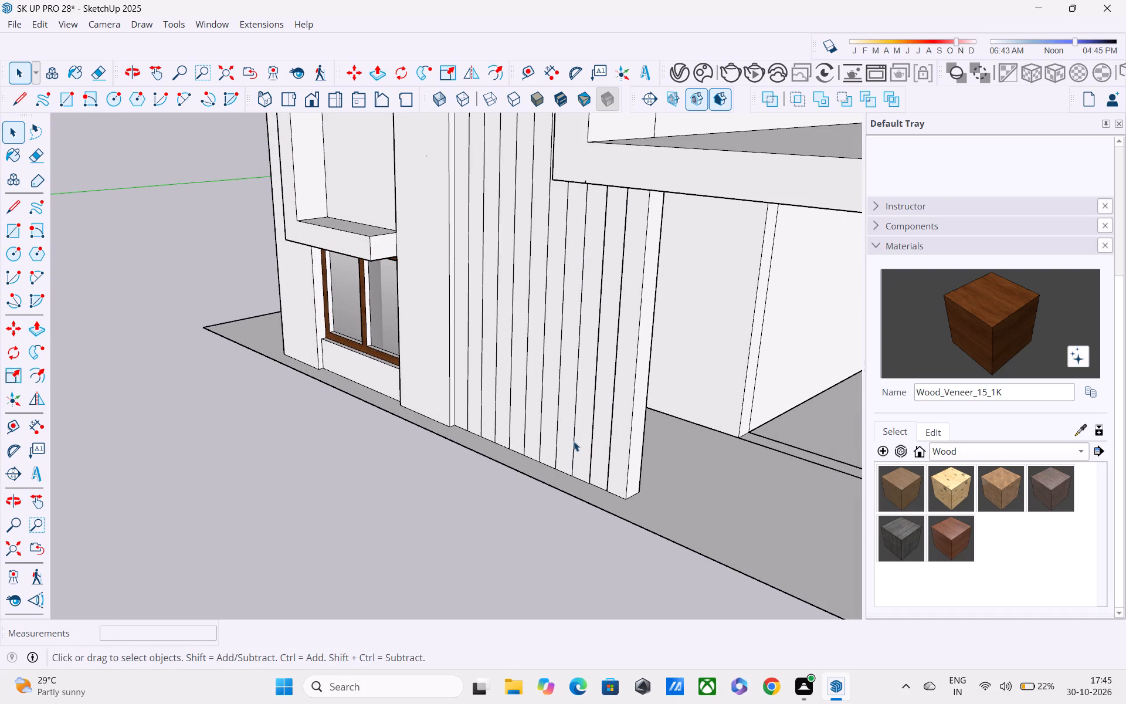
key("p")
middle_click_drag(554, 385, 259, 299)
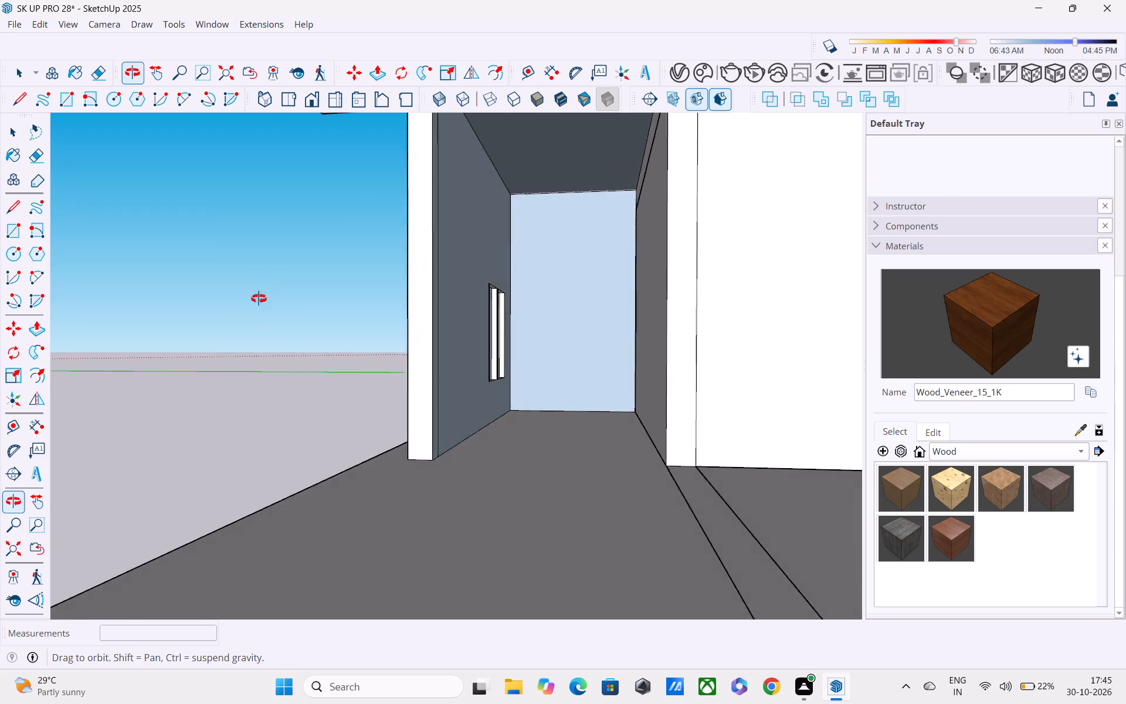
middle_click_drag(259, 299, 469, 280)
scroll(460, 281, "down", 5)
middle_click_drag(459, 281, 428, 240, "shift")
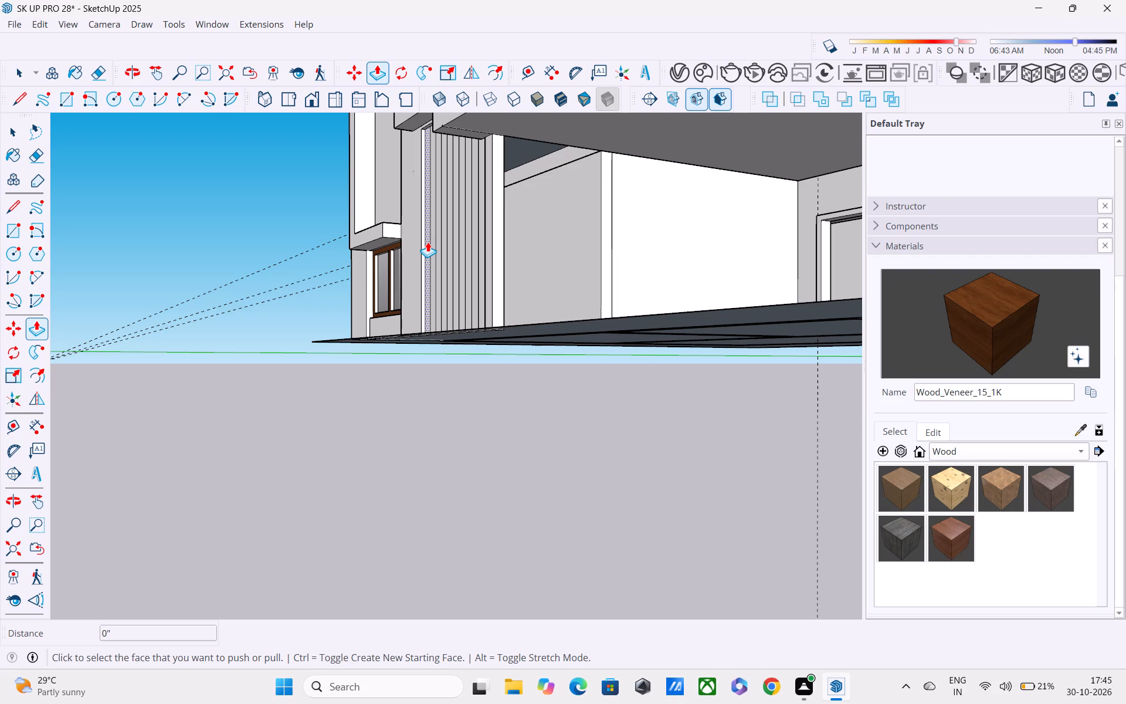
scroll(428, 242, "down", 4)
scroll(480, 287, "down", 2)
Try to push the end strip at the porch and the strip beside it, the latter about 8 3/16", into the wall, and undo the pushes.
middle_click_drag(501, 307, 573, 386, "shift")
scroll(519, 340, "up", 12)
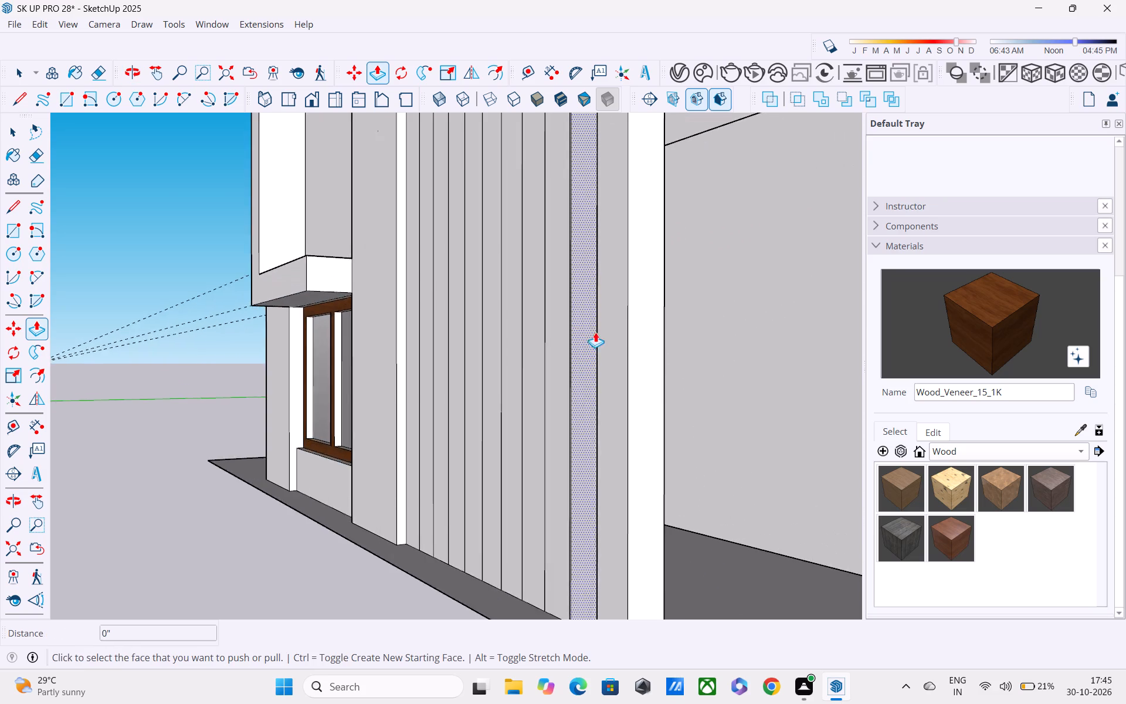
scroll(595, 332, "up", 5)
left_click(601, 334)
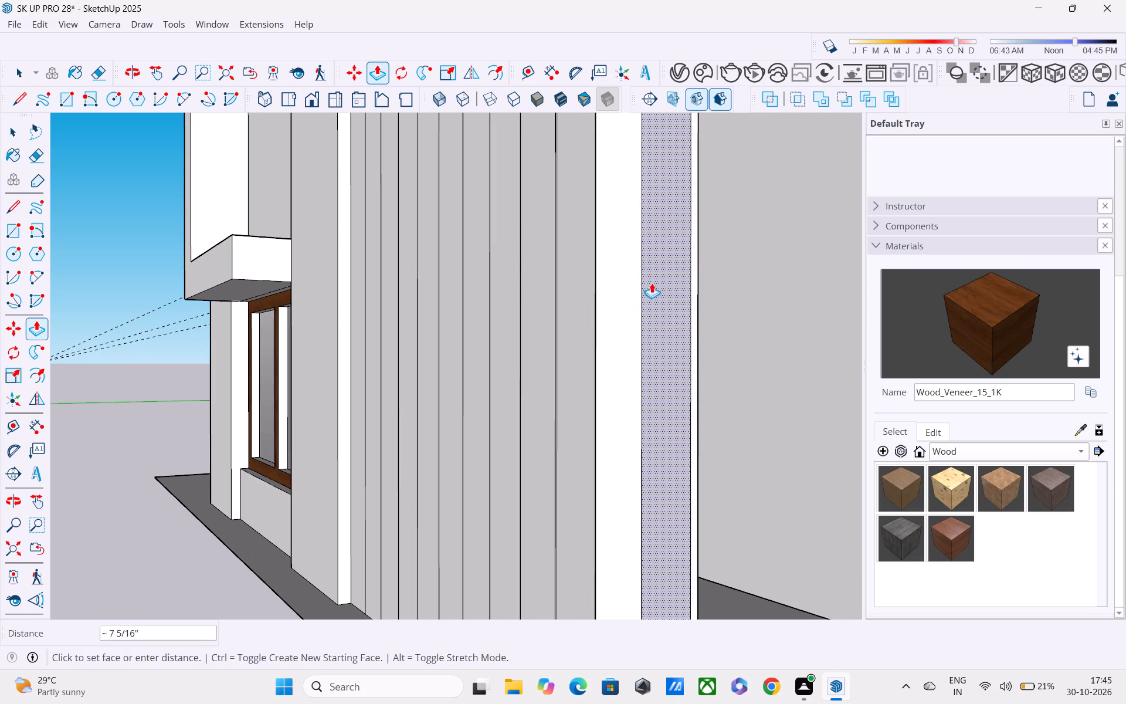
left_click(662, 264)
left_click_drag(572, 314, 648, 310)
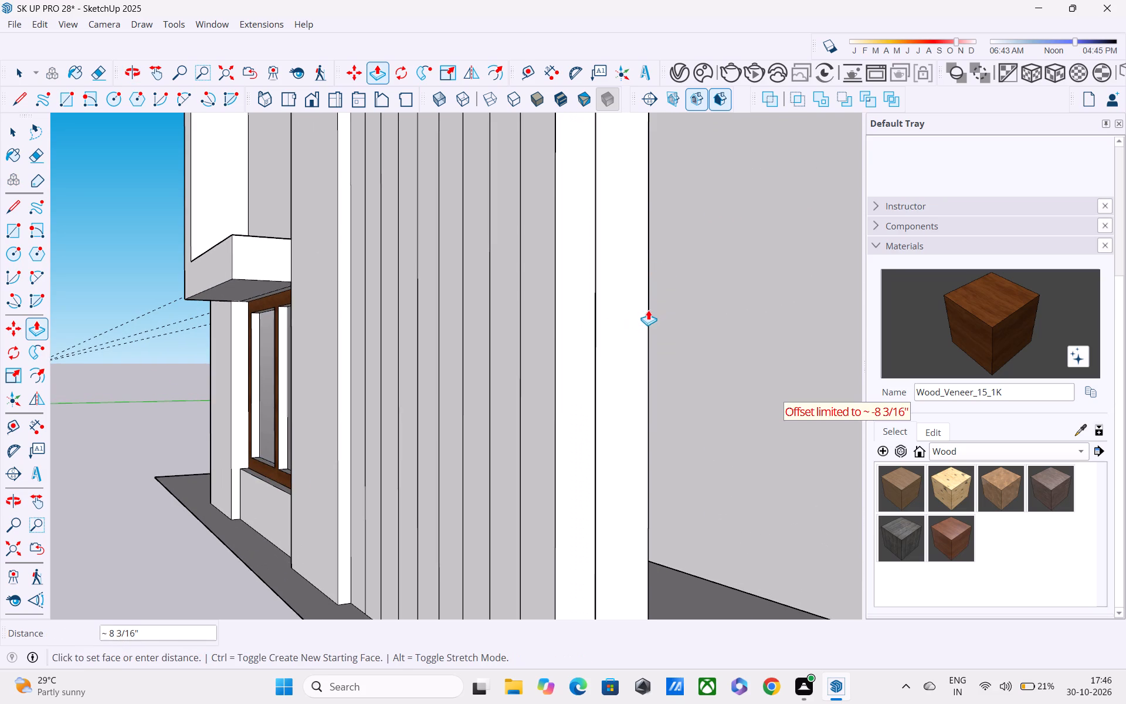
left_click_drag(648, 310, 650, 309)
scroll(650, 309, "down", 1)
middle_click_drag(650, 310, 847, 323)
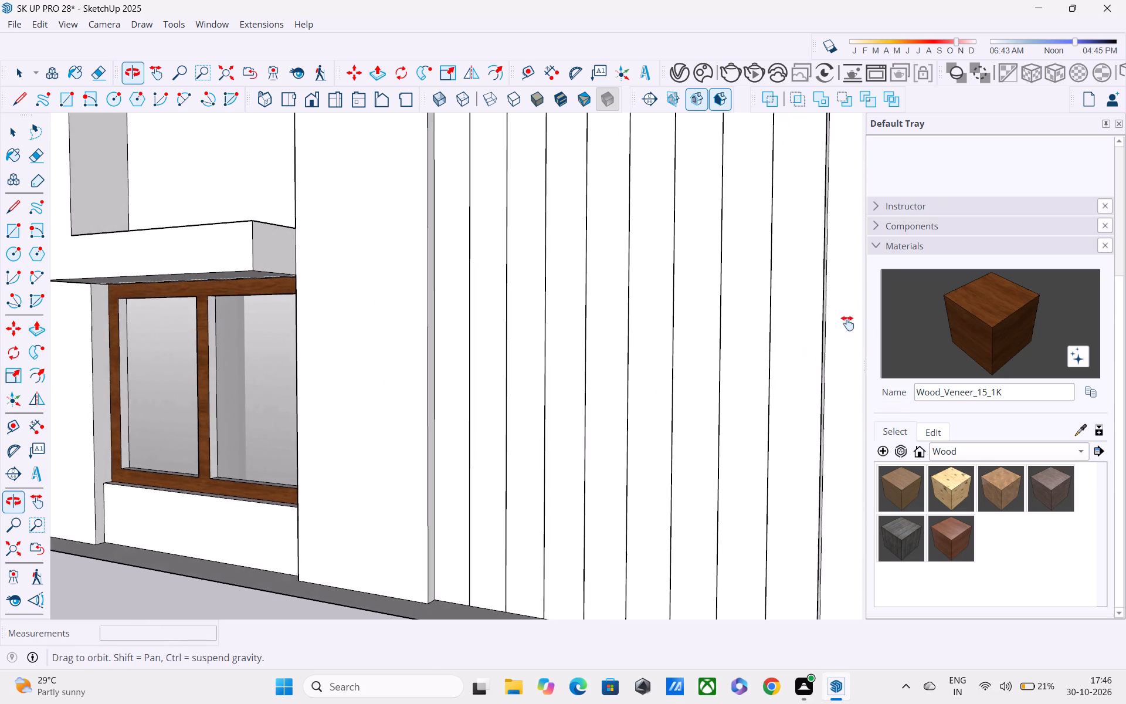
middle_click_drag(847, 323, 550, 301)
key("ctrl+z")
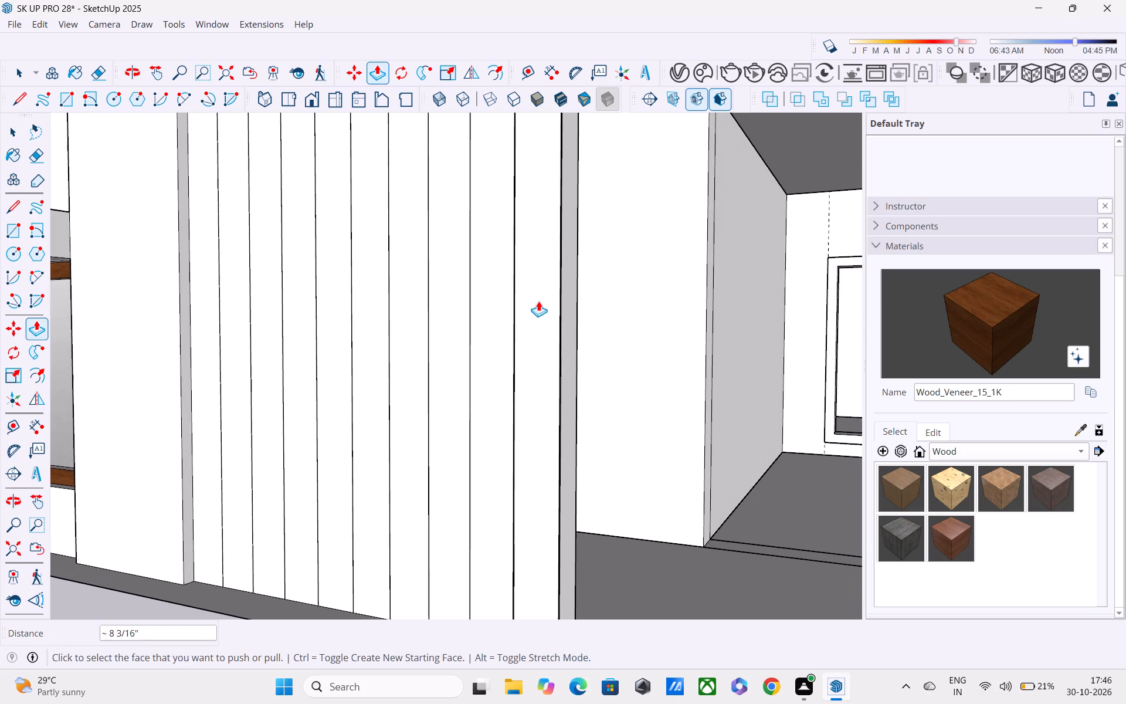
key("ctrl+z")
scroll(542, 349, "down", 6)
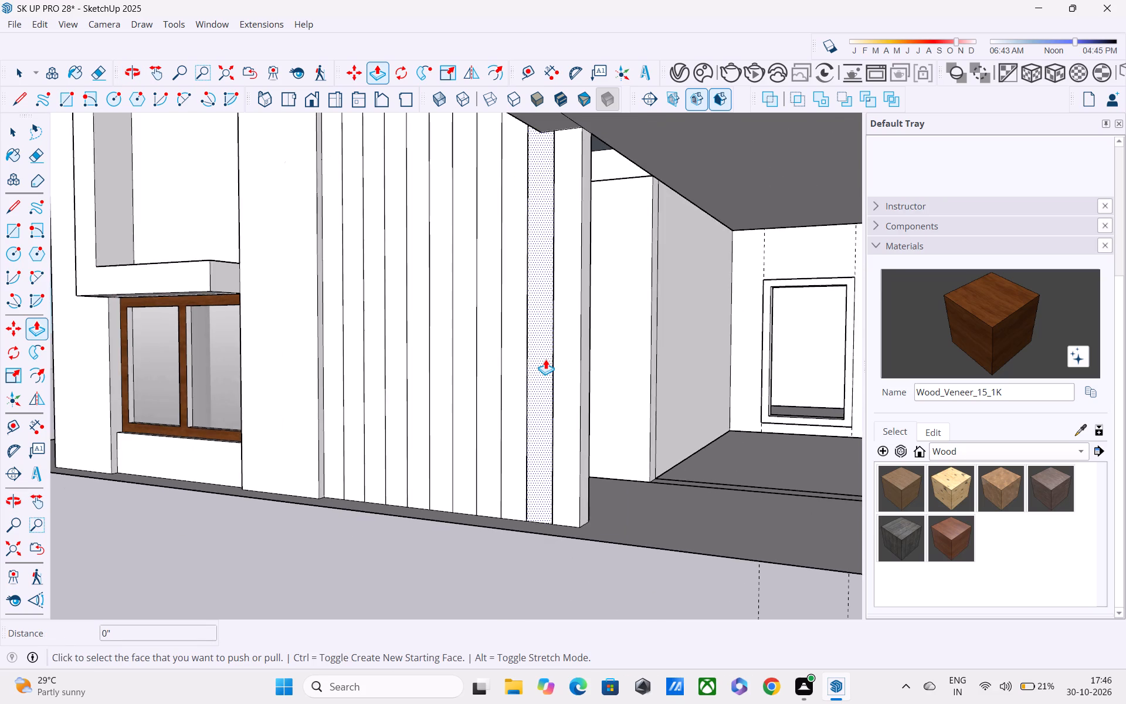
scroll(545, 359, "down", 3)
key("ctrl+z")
Examine the recessed wall's vertical strips, their lower ends and the overhangs above from several angles.
scroll(545, 359, "down", 3)
middle_click_drag(545, 359, 657, 259)
scroll(578, 330, "up", 7)
middle_click_drag(572, 336, 649, 462)
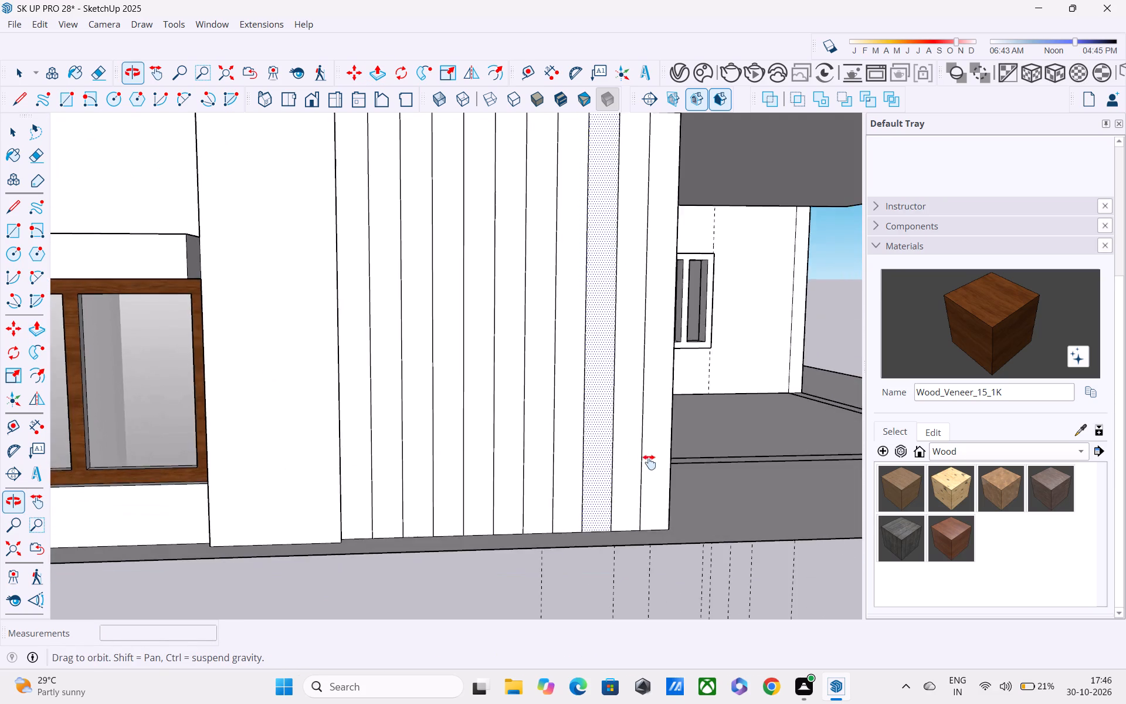
middle_click_drag(649, 462, 628, 305)
middle_click_drag(565, 308, 314, 342)
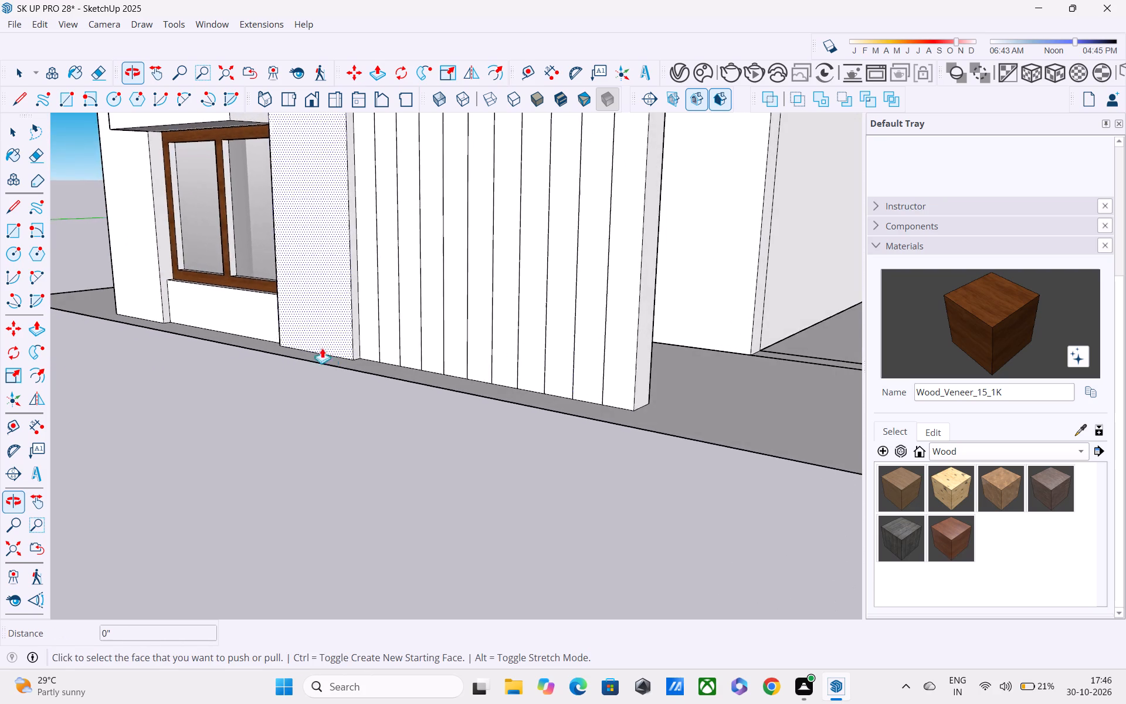
scroll(335, 357, "up", 4)
middle_click_drag(503, 343, 38, 422)
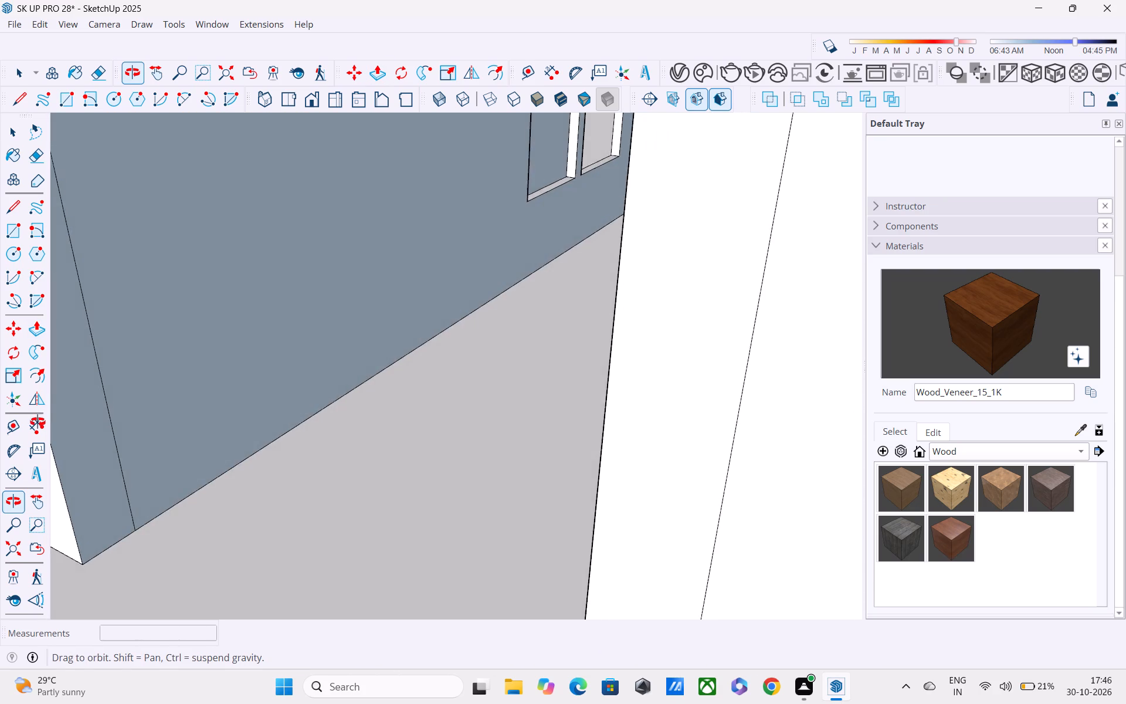
middle_click_drag(38, 422, 401, 449)
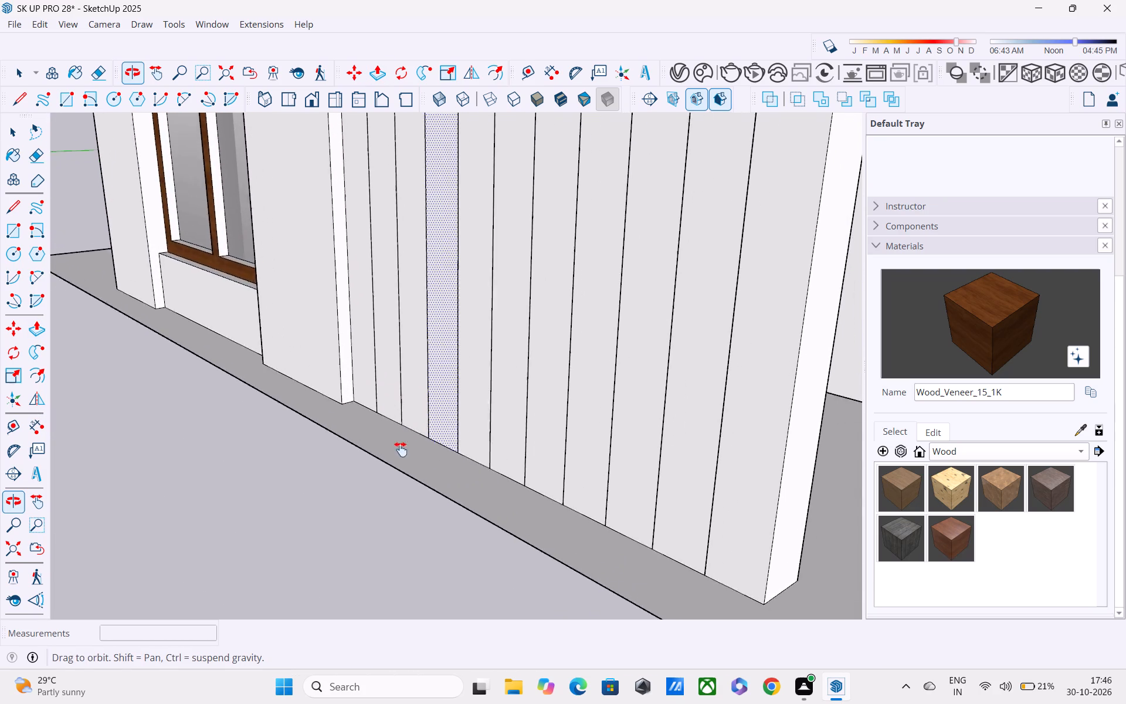
middle_click_drag(401, 449, 400, 450)
scroll(400, 450, "down", 7)
middle_click_drag(415, 455, 489, 475)
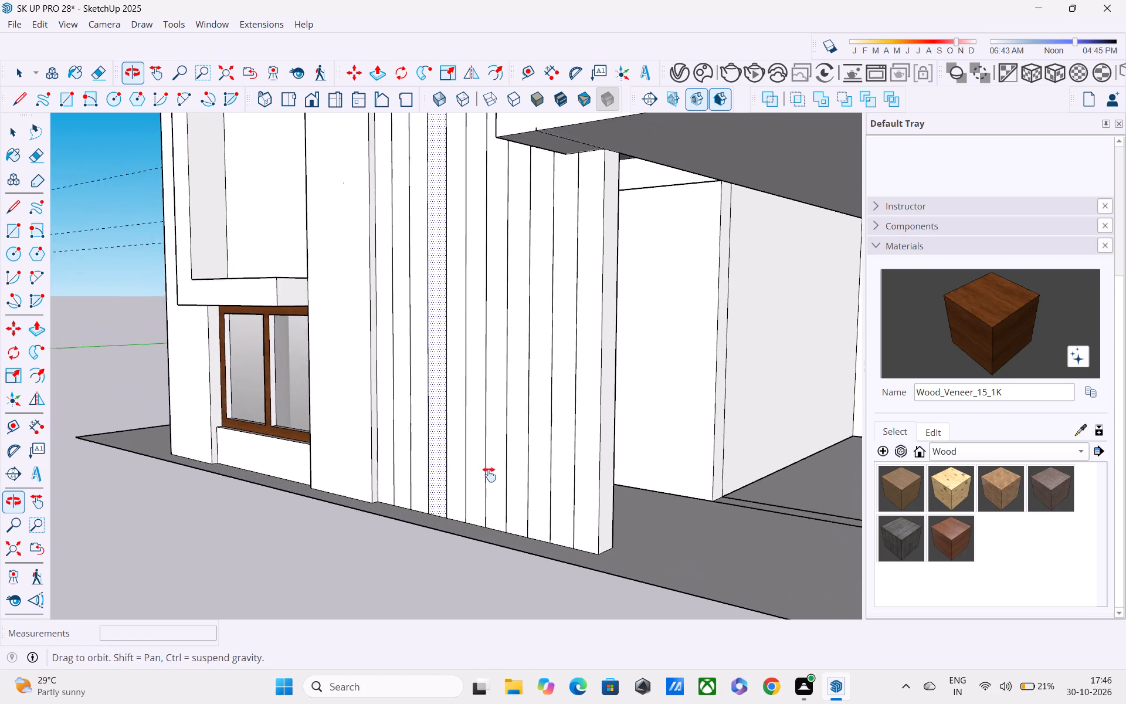
middle_click_drag(489, 475, 491, 498)
scroll(491, 498, "down", 3)
middle_click_drag(491, 498, 435, 345)
scroll(434, 345, "down", 2)
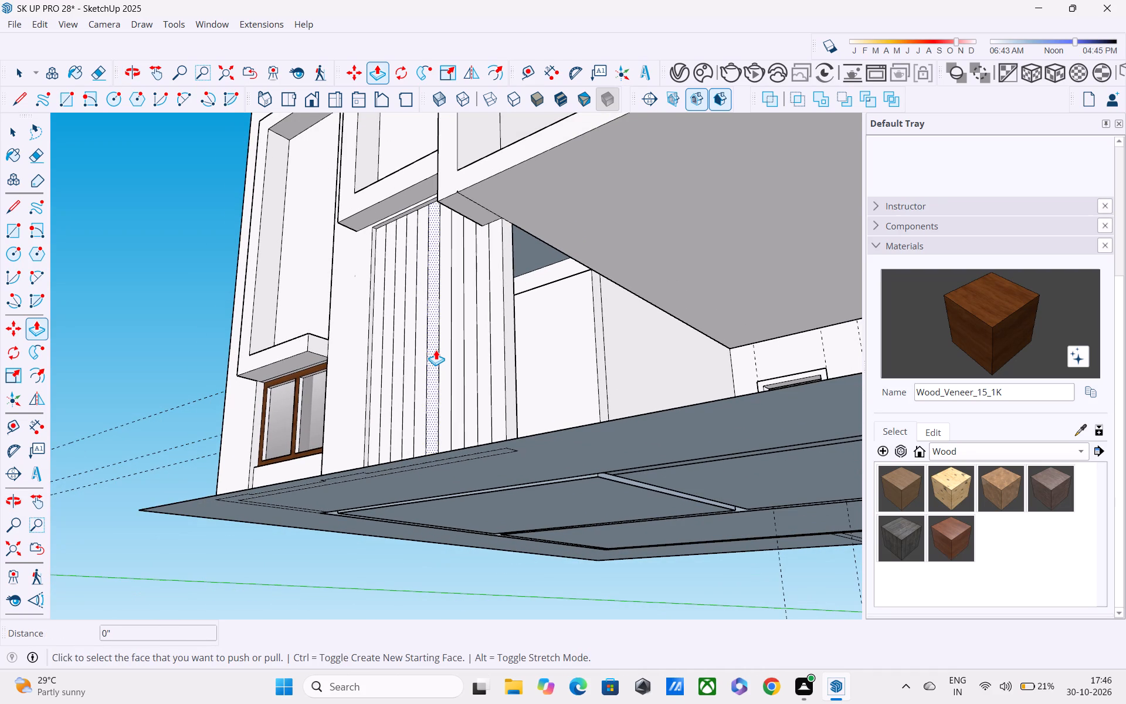
scroll(436, 350, "down", 5)
middle_click_drag(490, 434, 479, 420, "shift")
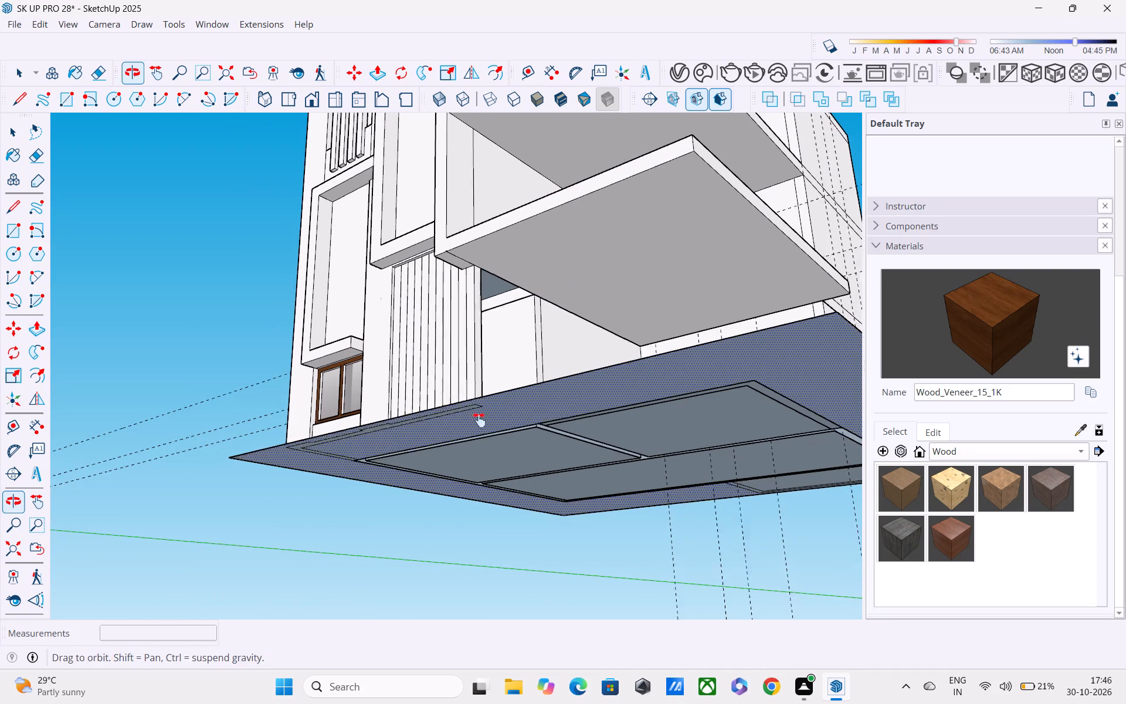
middle_click_drag(479, 420, 456, 383, "shift")
middle_click_drag(453, 379, 600, 566)
scroll(458, 384, "down", 1)
scroll(504, 448, "up", 5, "shift")
middle_click_drag(496, 431, 464, 375, "shift")
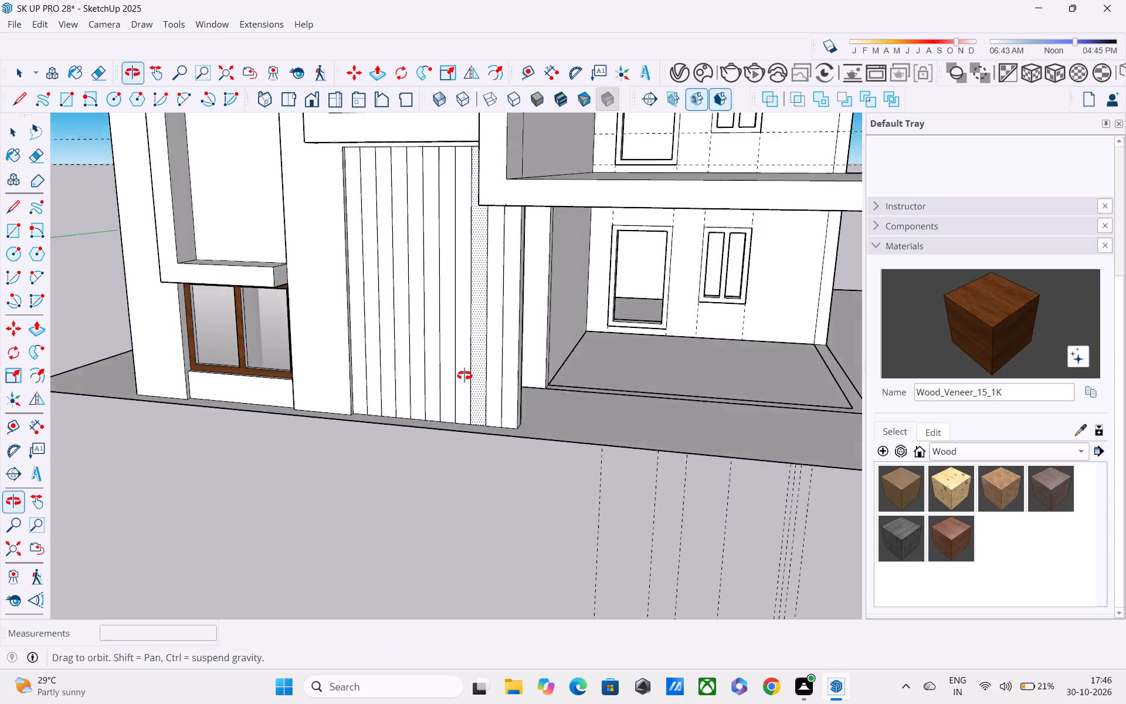
middle_click_drag(464, 375, 455, 360, "shift")
scroll(455, 360, "down", 1)
scroll(462, 373, "up", 7)
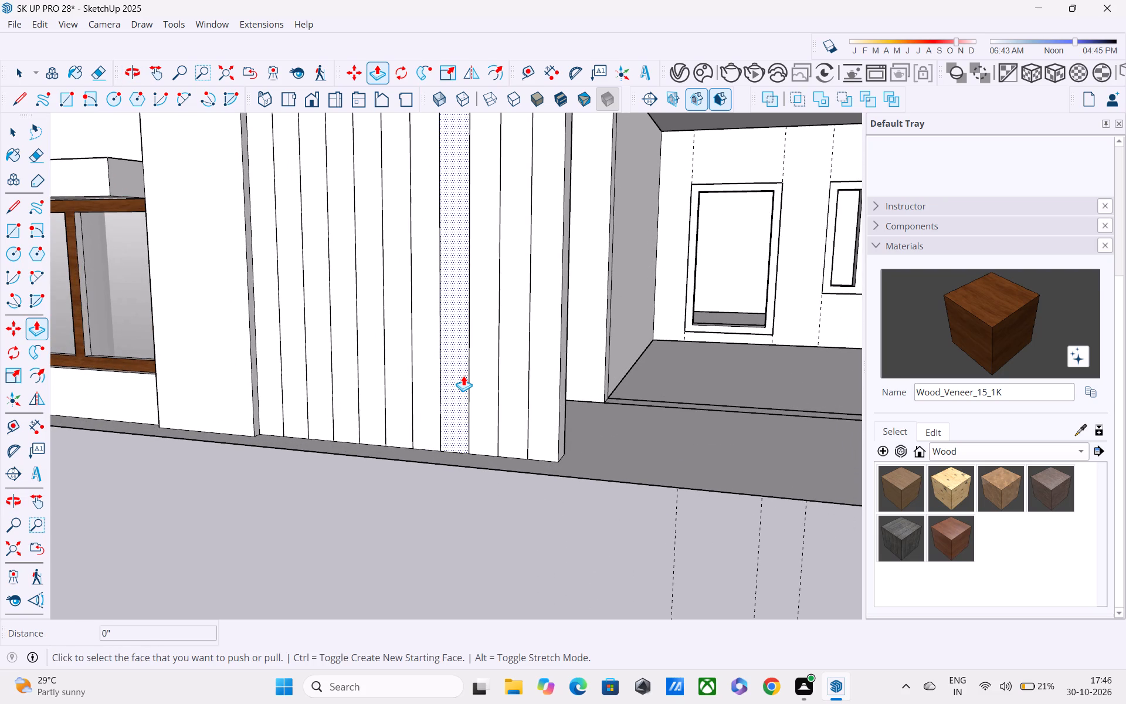
scroll(463, 375, "down", 3)
middle_click_drag(464, 377, 423, 472)
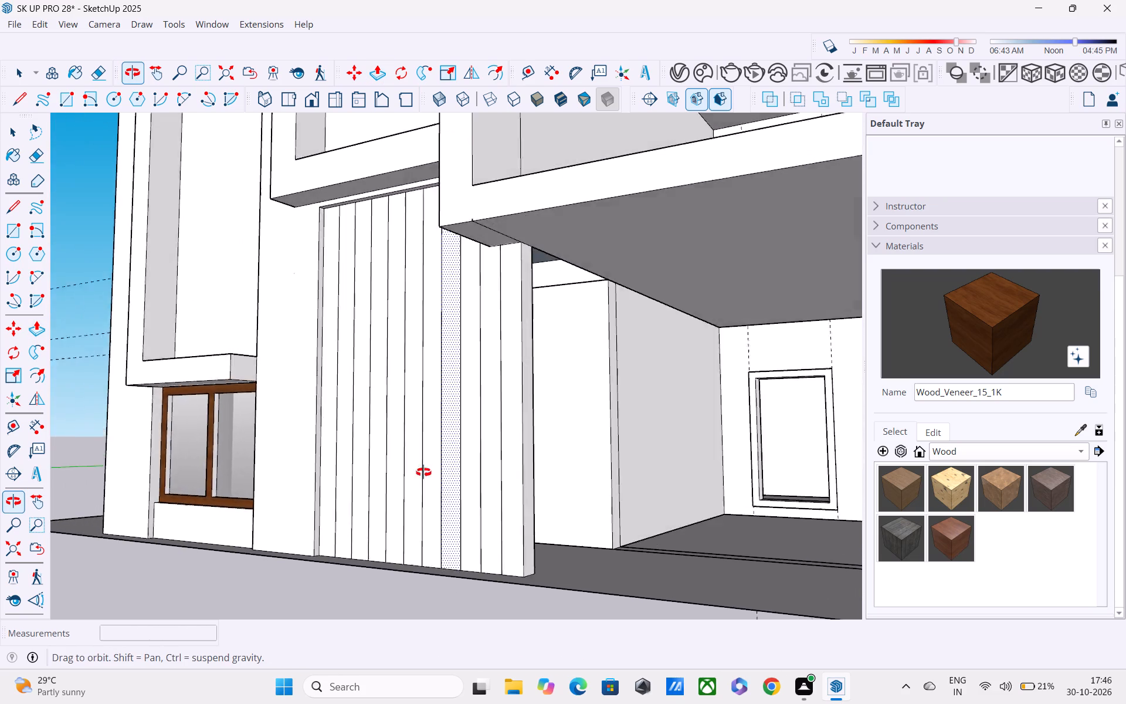
middle_click_drag(423, 472, 375, 529)
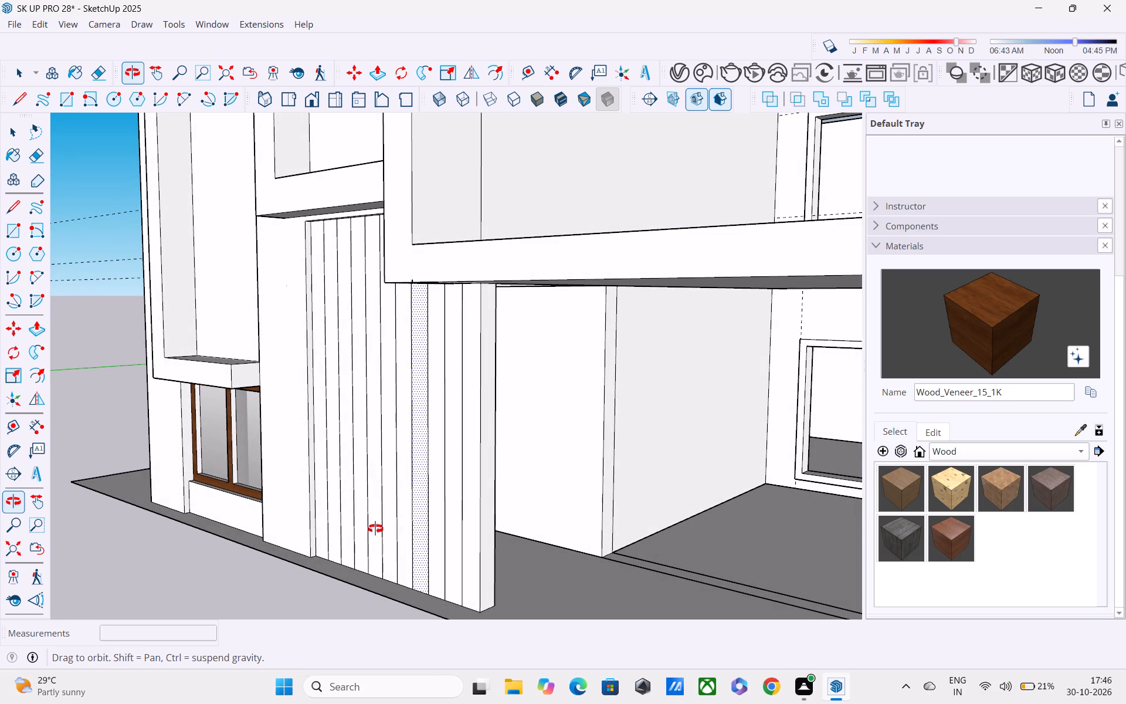
middle_click_drag(375, 529, 376, 393)
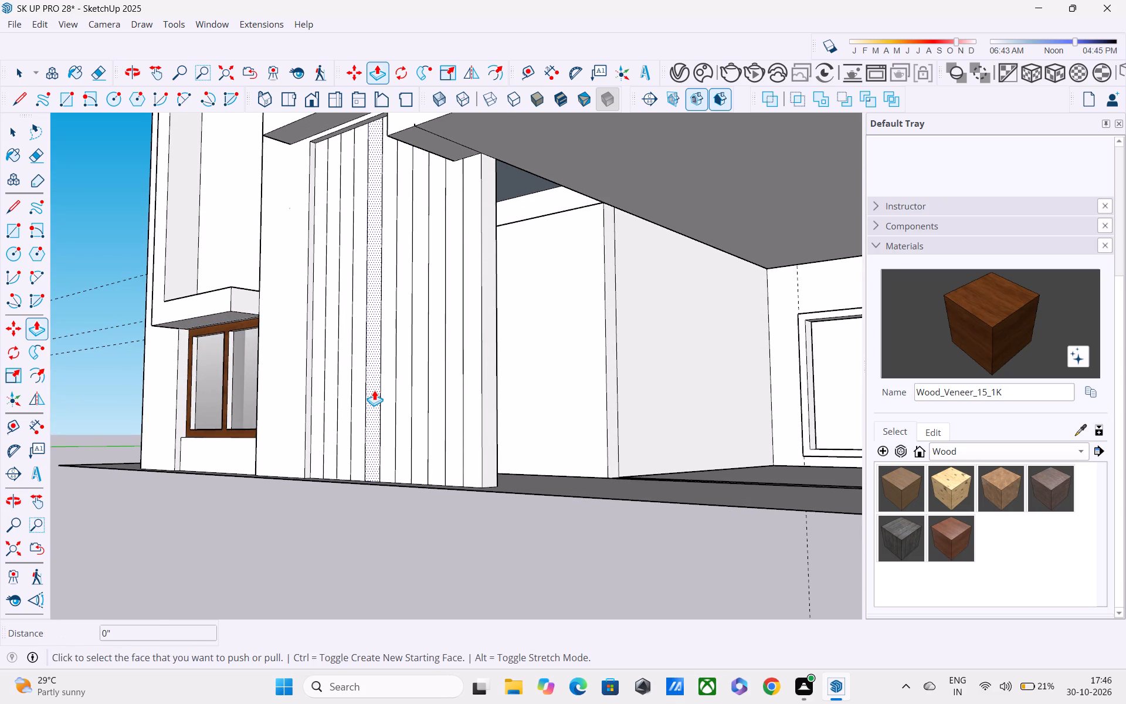
scroll(374, 390, "down", 3)
scroll(392, 428, "up", 10)
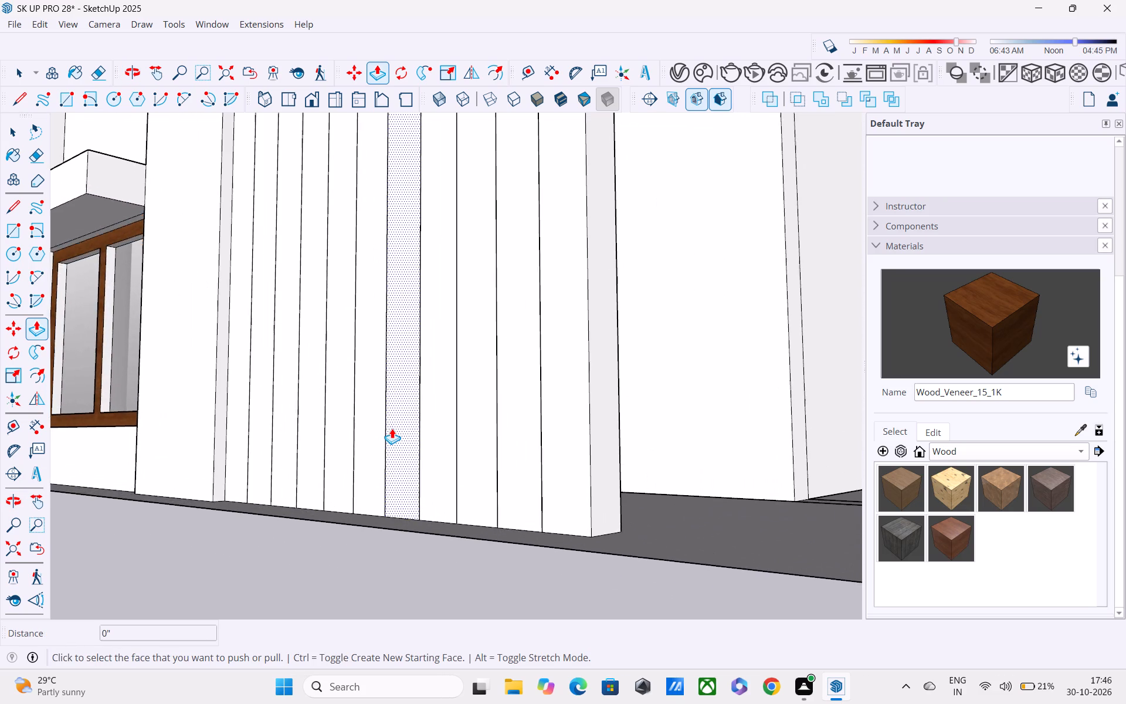
middle_click_drag(392, 428, 354, 490)
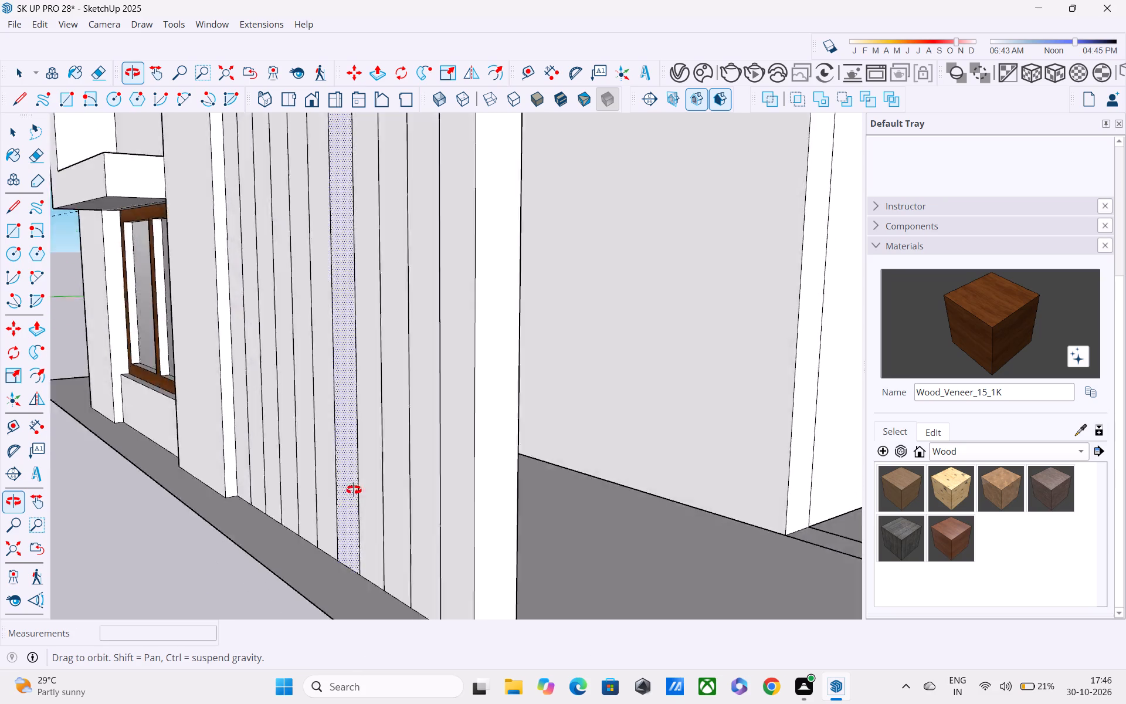
middle_click_drag(354, 490, 433, 419)
scroll(433, 422, "up", 1)
scroll(428, 423, "down", 4)
middle_click_drag(430, 429, 488, 489)
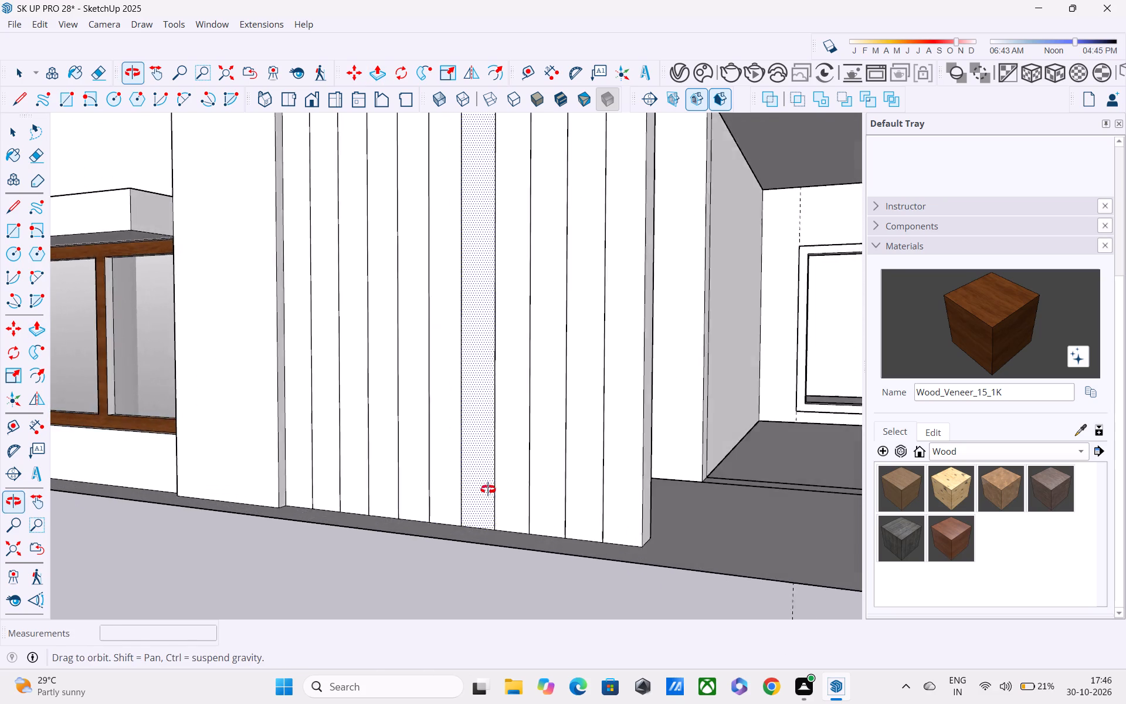
middle_click_drag(488, 489, 493, 494)
Undo the repeated copies of the vertical strip line across the recessed wall beneath the middle frame.
key("ctrl+z")
scroll(498, 502, "down", 3)
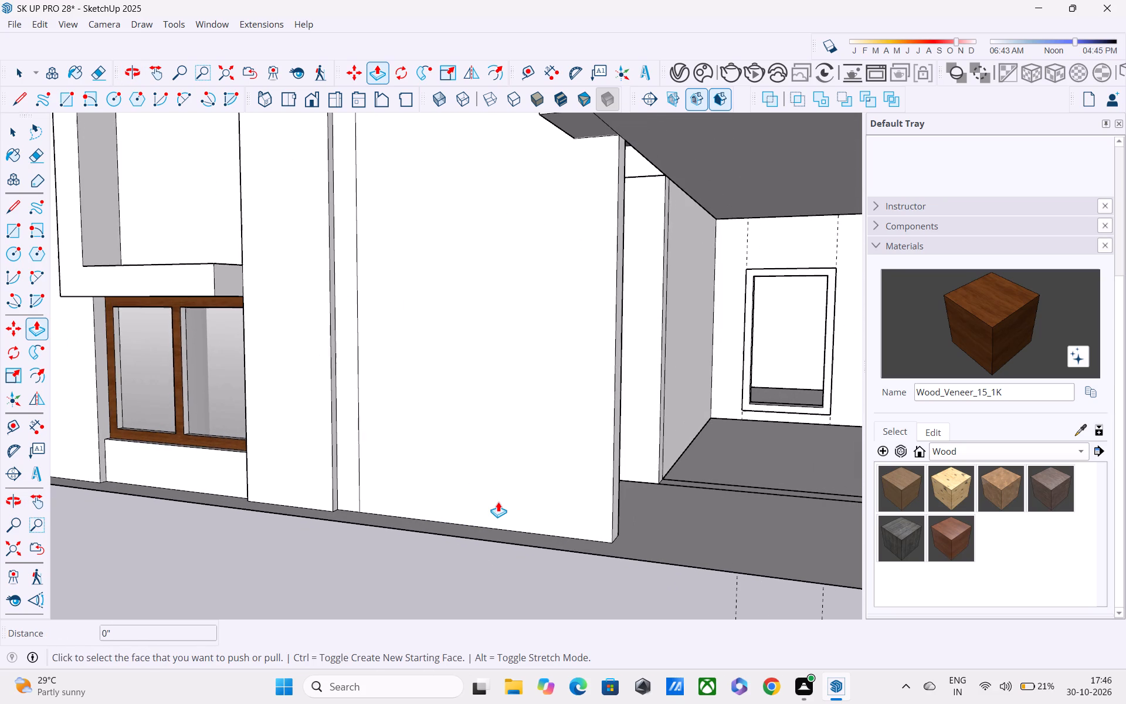
Select the undivided face of the recessed wall and examine its upper corner beneath the middle frame.
key("space")
double_click(459, 454)
middle_click_drag(459, 454, 578, 500)
scroll(571, 478, "down", 5)
middle_click_drag(569, 476, 538, 359)
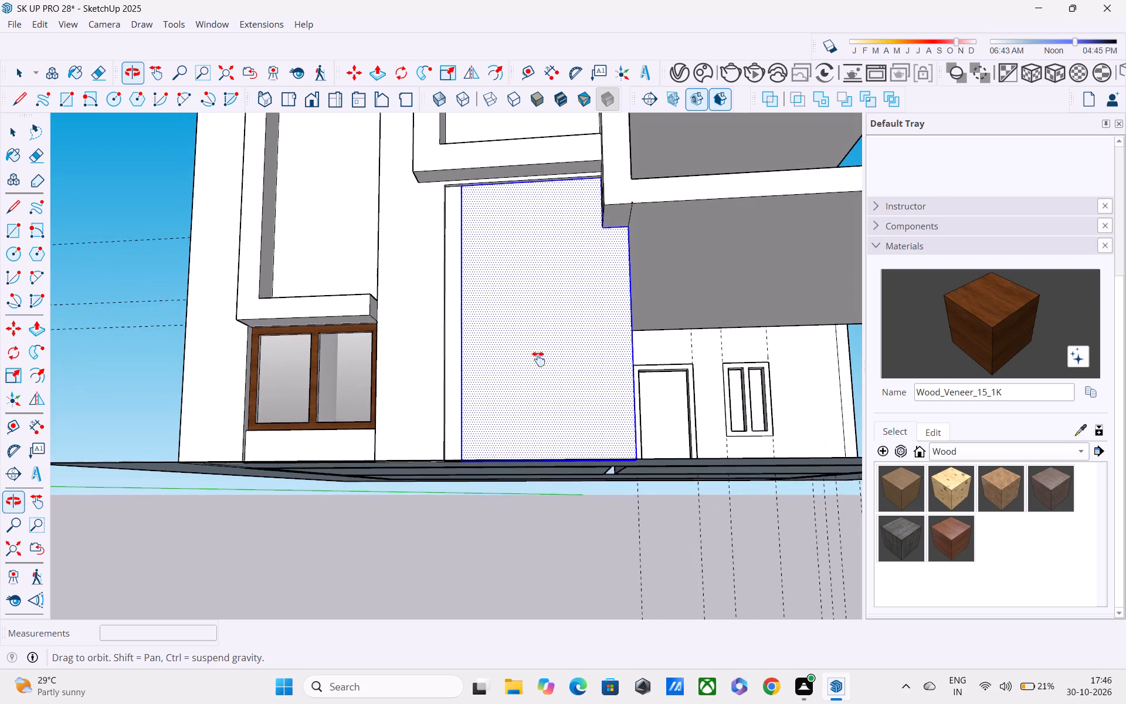
middle_click_drag(538, 359, 590, 505)
scroll(568, 438, "up", 5)
middle_click_drag(545, 392, 592, 536, "shift")
scroll(592, 536, "down", 1, "shift")
scroll(577, 496, "up", 3)
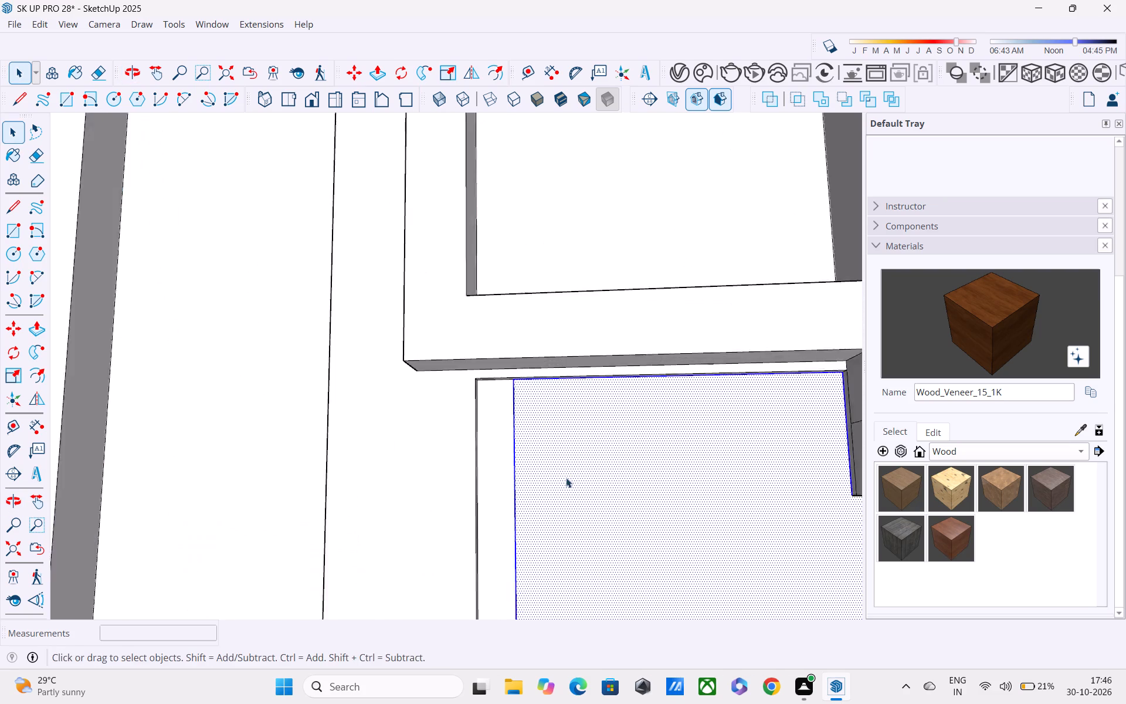
scroll(566, 478, "up", 6)
middle_click_drag(543, 436, 524, 281)
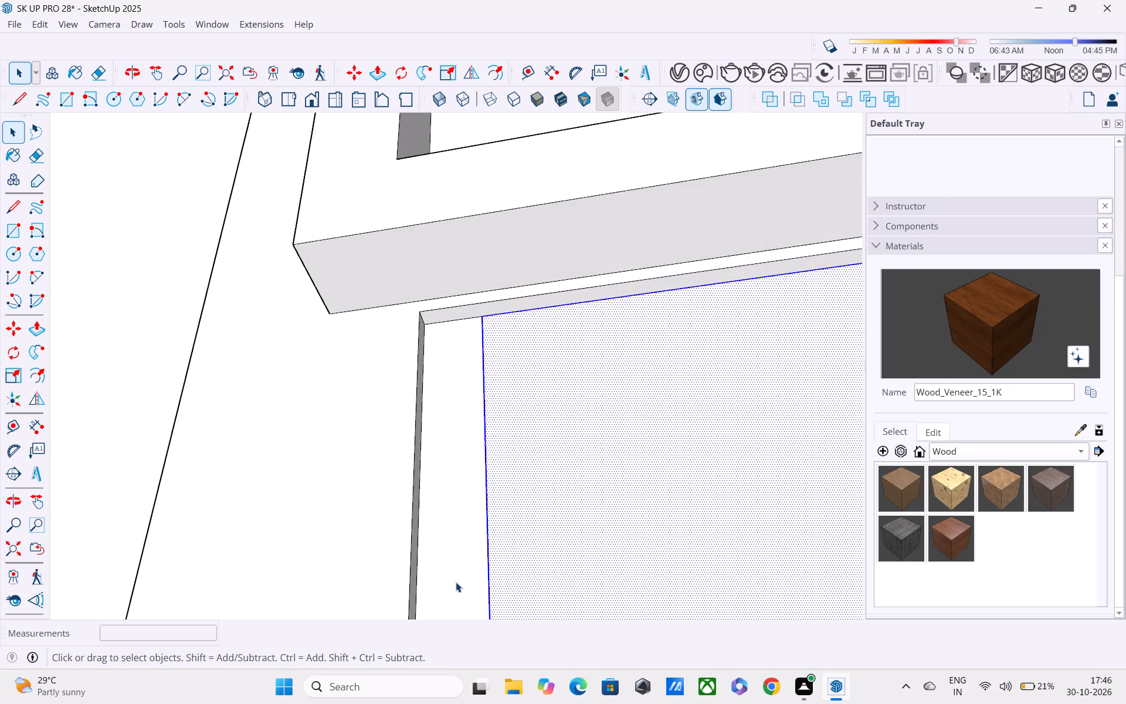
Push the narrow vertical strip at the window end of the recessed wall inward by about 3/8".
key("p")
left_click(449, 600)
key("space")
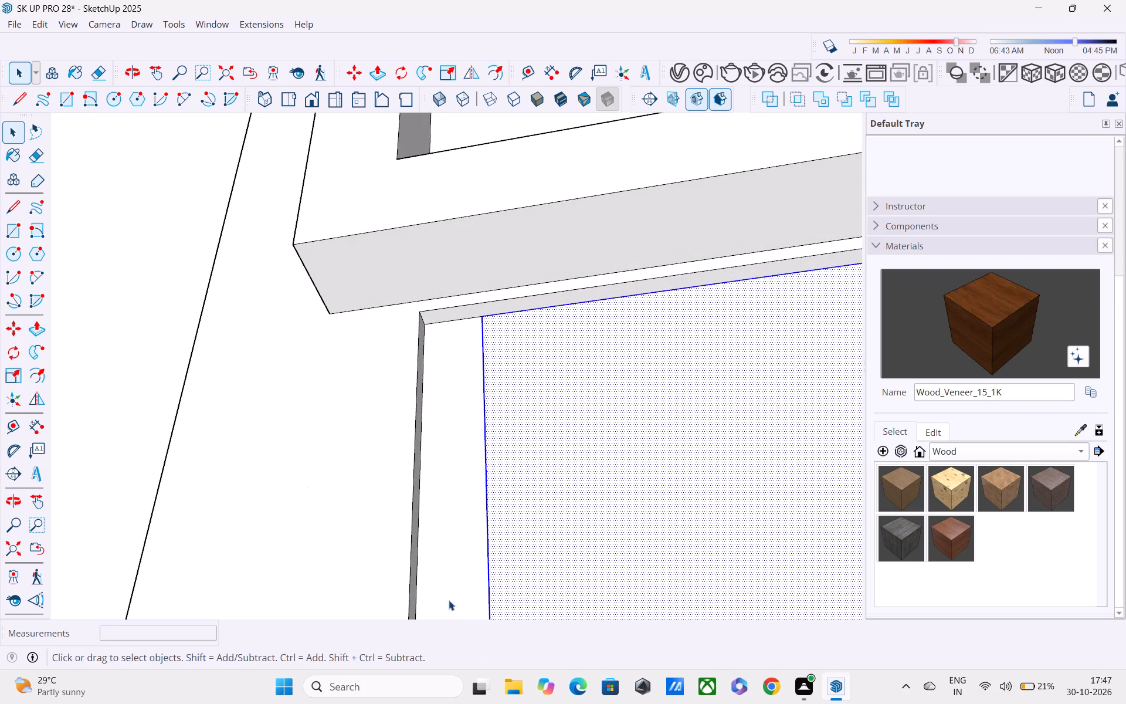
left_click(449, 600)
middle_click_drag(449, 600, 435, 512, "shift")
key("p")
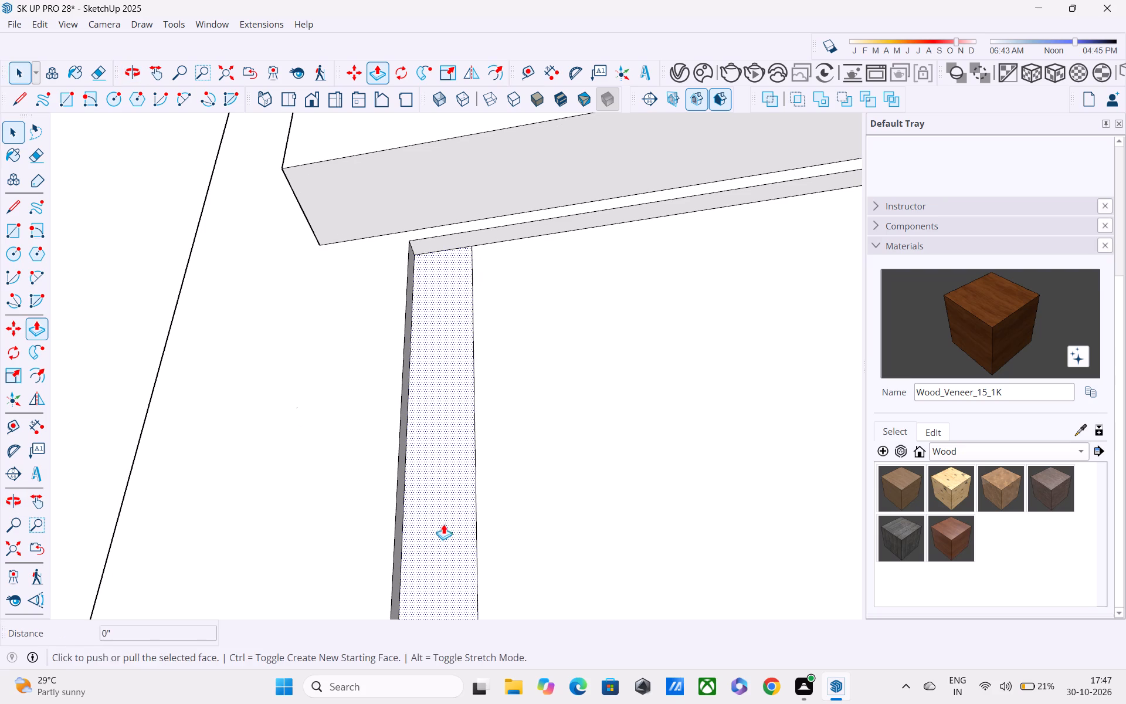
left_click(451, 536)
left_click_drag(455, 532, 456, 634)
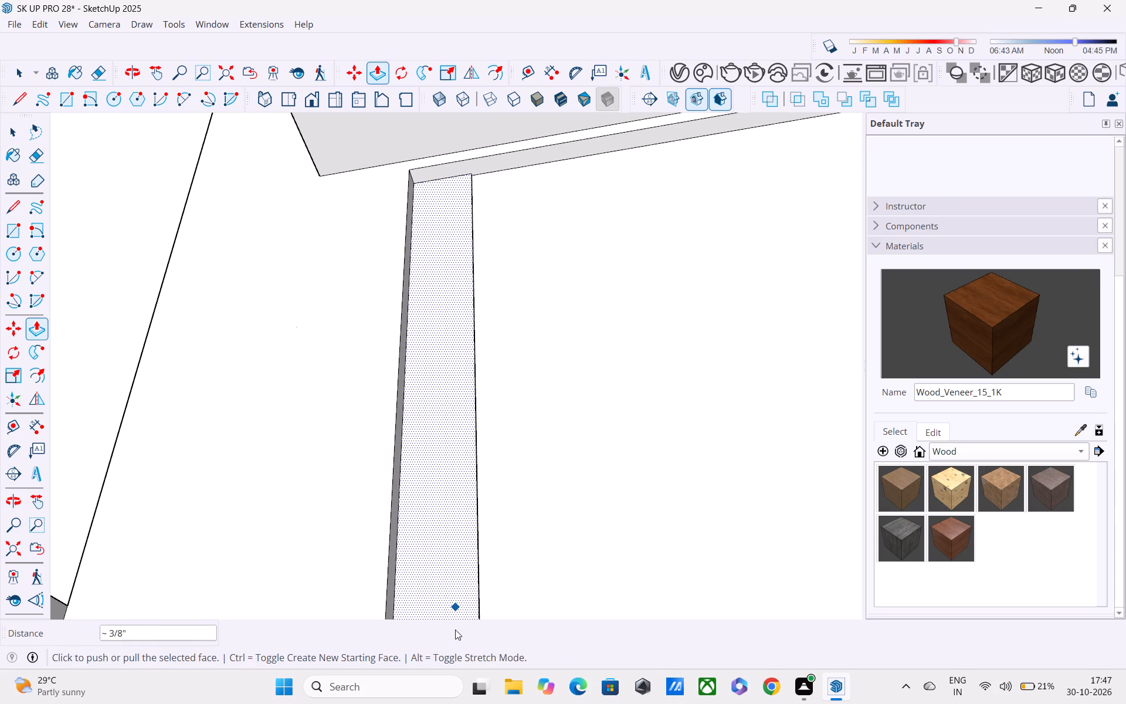
middle_click_drag(455, 624, 452, 359, "shift")
scroll(471, 435, "down", 3)
middle_click_drag(472, 439, 472, 223, "shift")
scroll(478, 303, "down", 1)
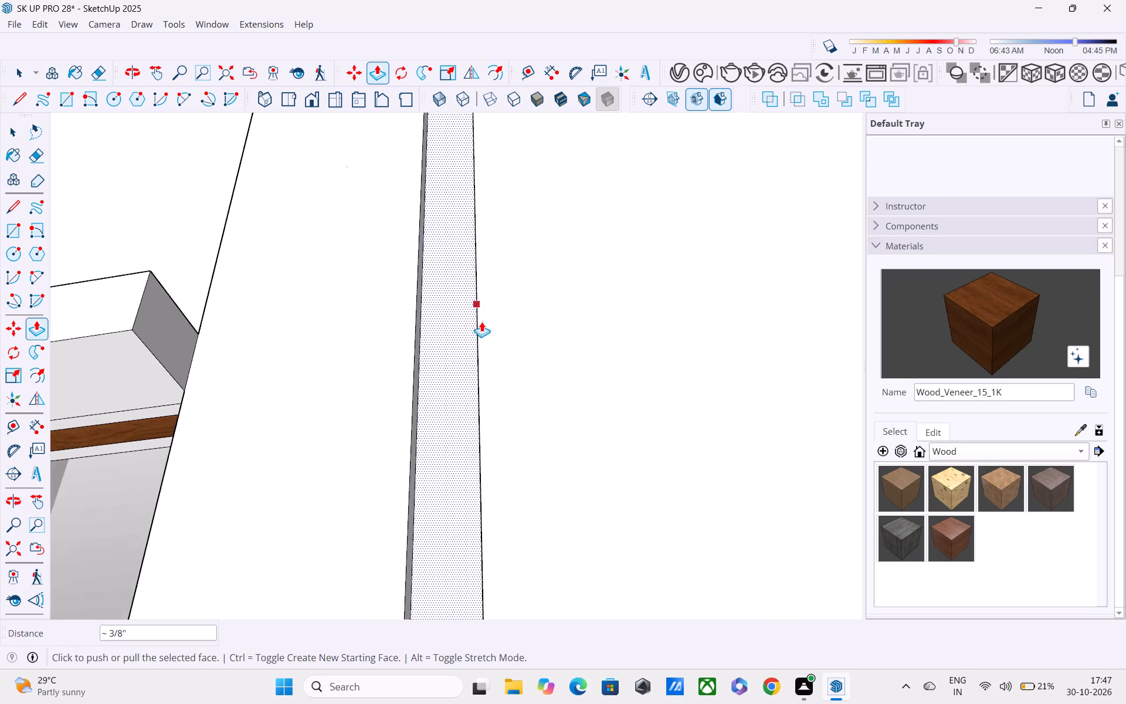
middle_click_drag(483, 324, 408, 154)
scroll(419, 244, "down", 4)
scroll(446, 406, "down", 5)
scroll(446, 406, "up", 1)
middle_click_drag(446, 407, 469, 474)
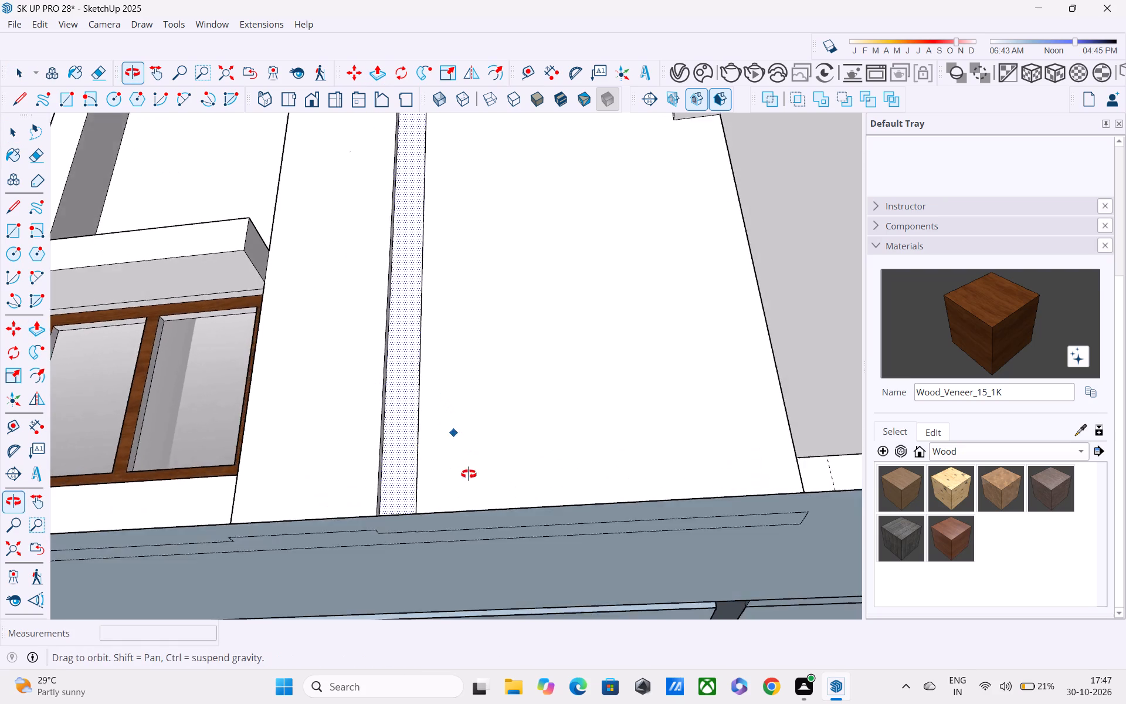
middle_click_drag(469, 474, 485, 557)
middle_click_drag(481, 574, 317, 654)
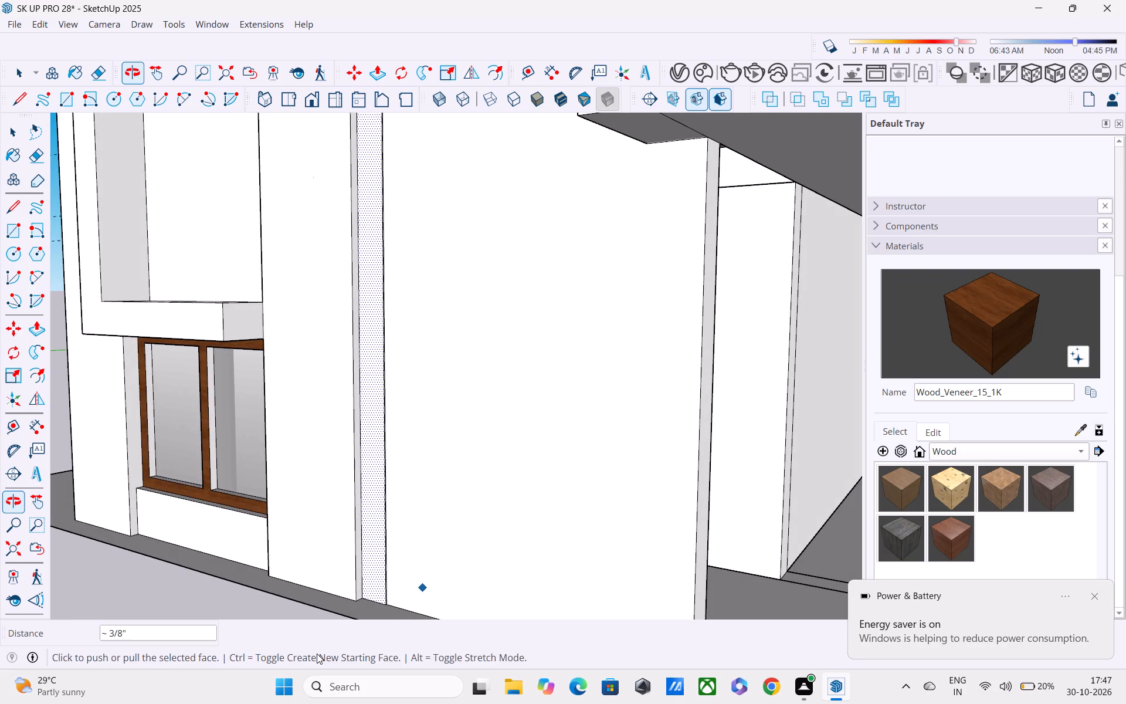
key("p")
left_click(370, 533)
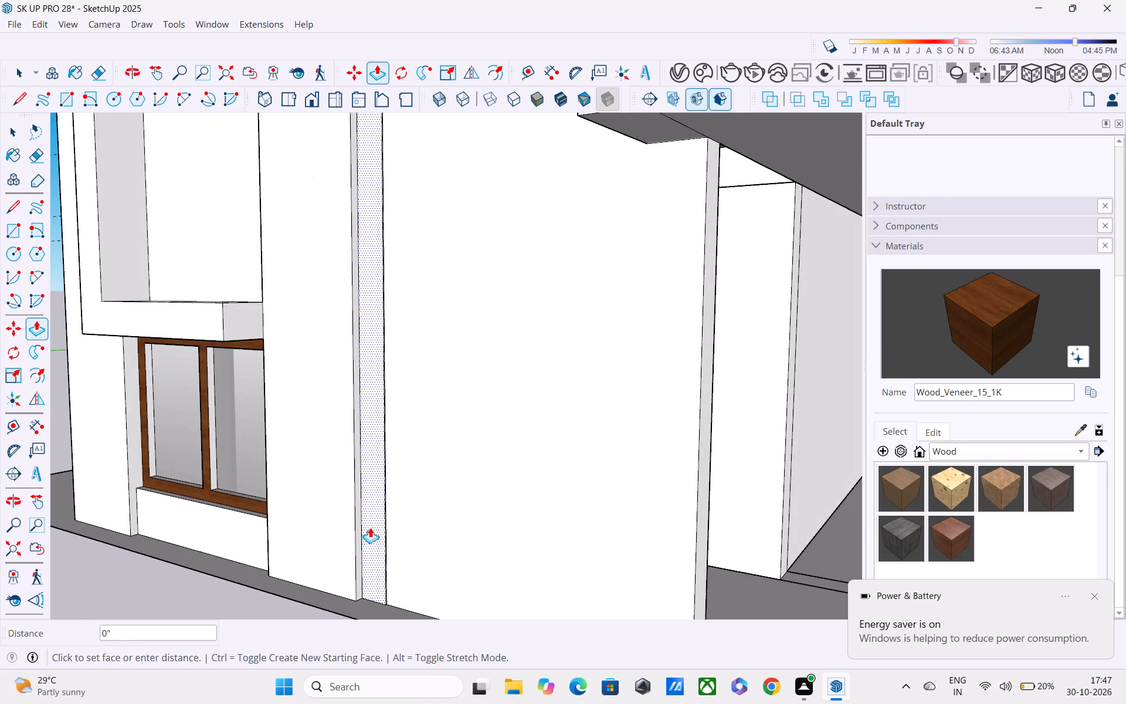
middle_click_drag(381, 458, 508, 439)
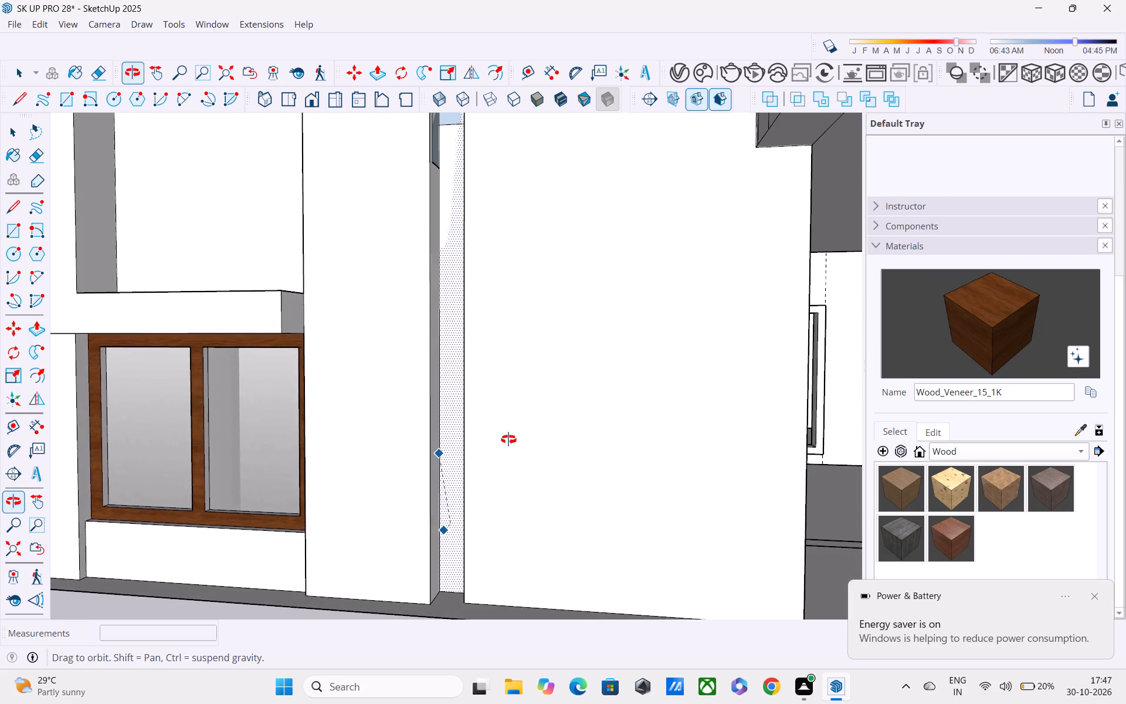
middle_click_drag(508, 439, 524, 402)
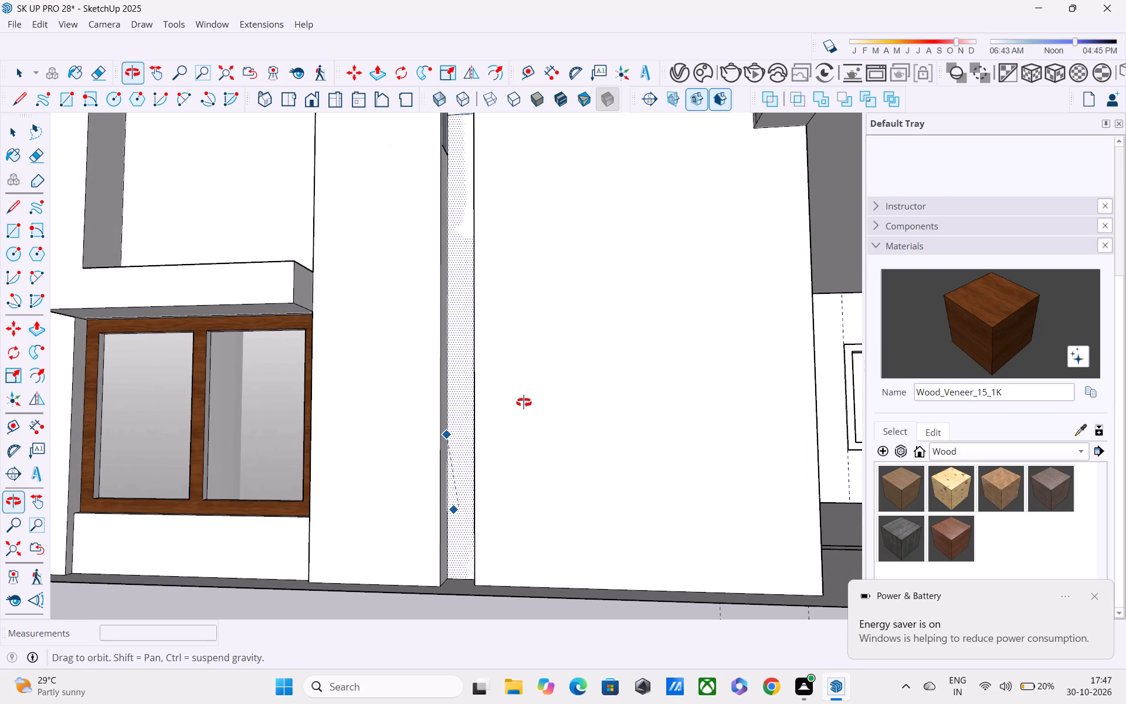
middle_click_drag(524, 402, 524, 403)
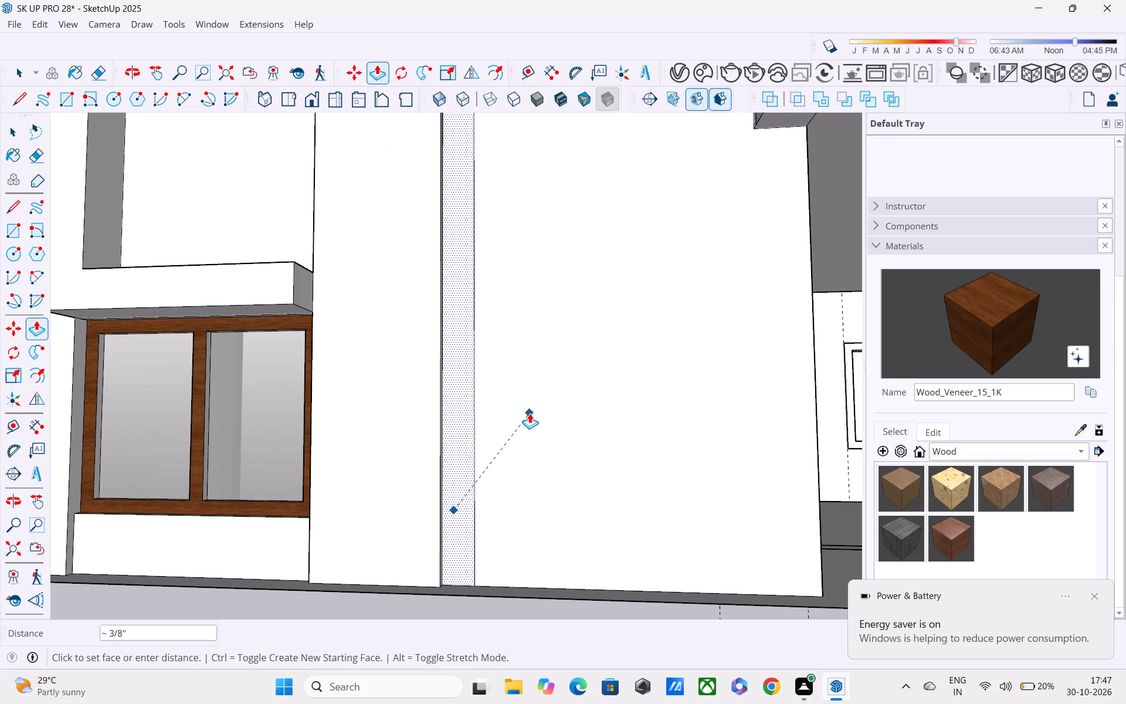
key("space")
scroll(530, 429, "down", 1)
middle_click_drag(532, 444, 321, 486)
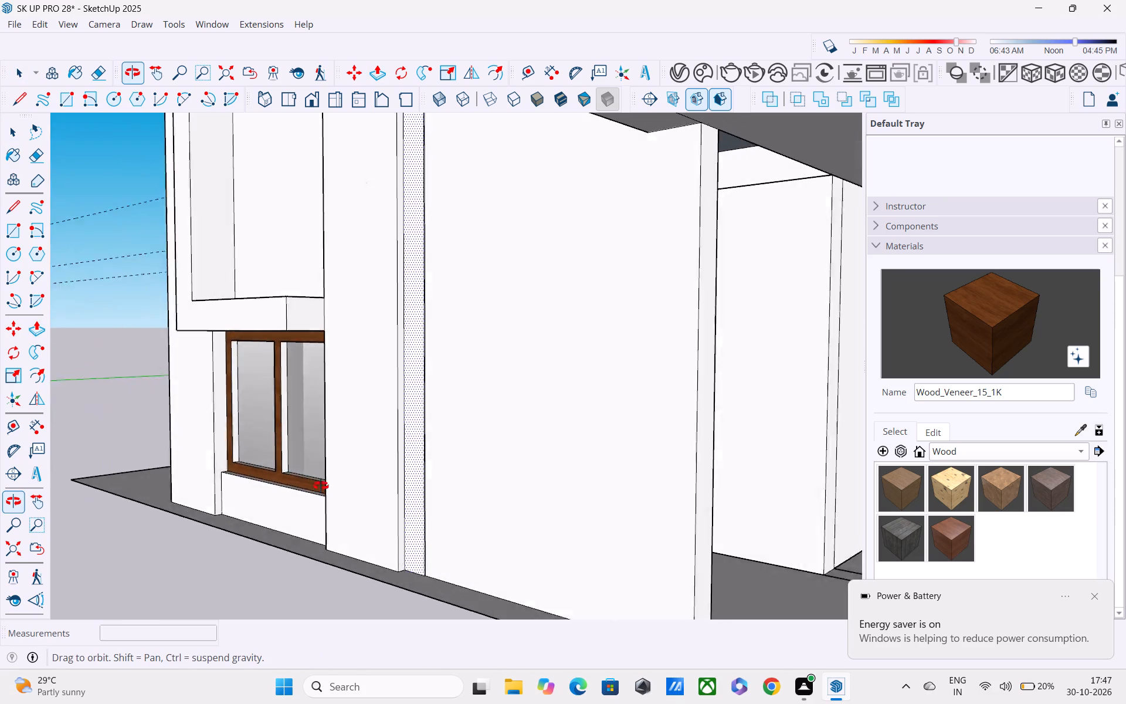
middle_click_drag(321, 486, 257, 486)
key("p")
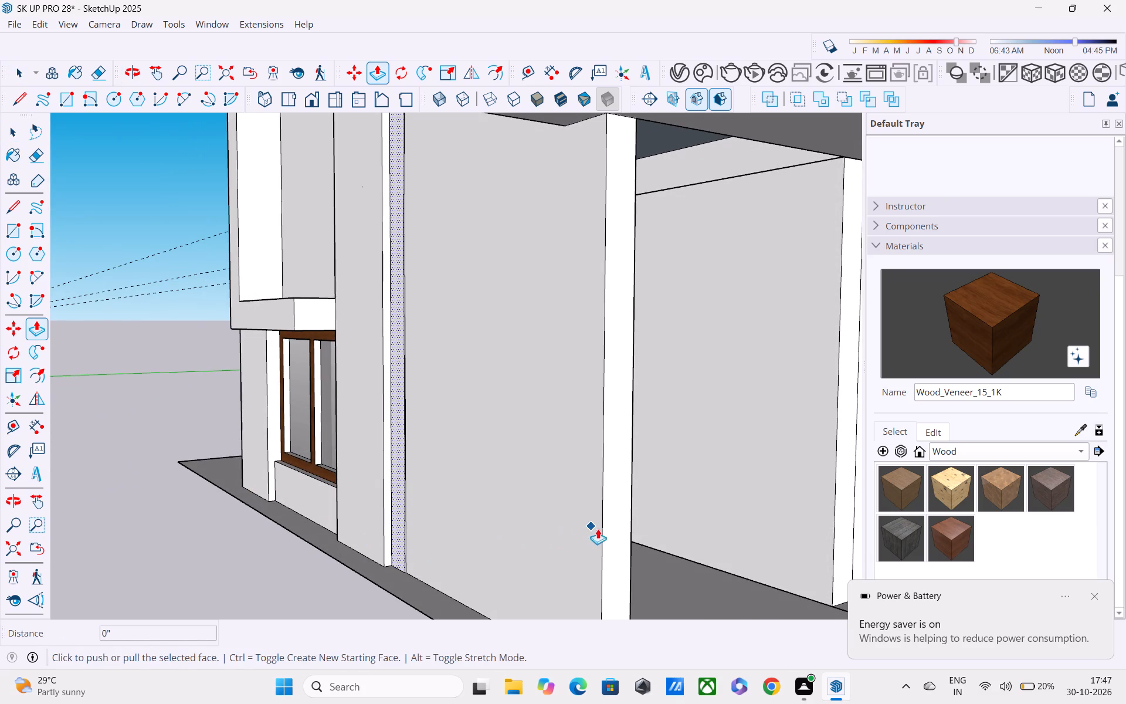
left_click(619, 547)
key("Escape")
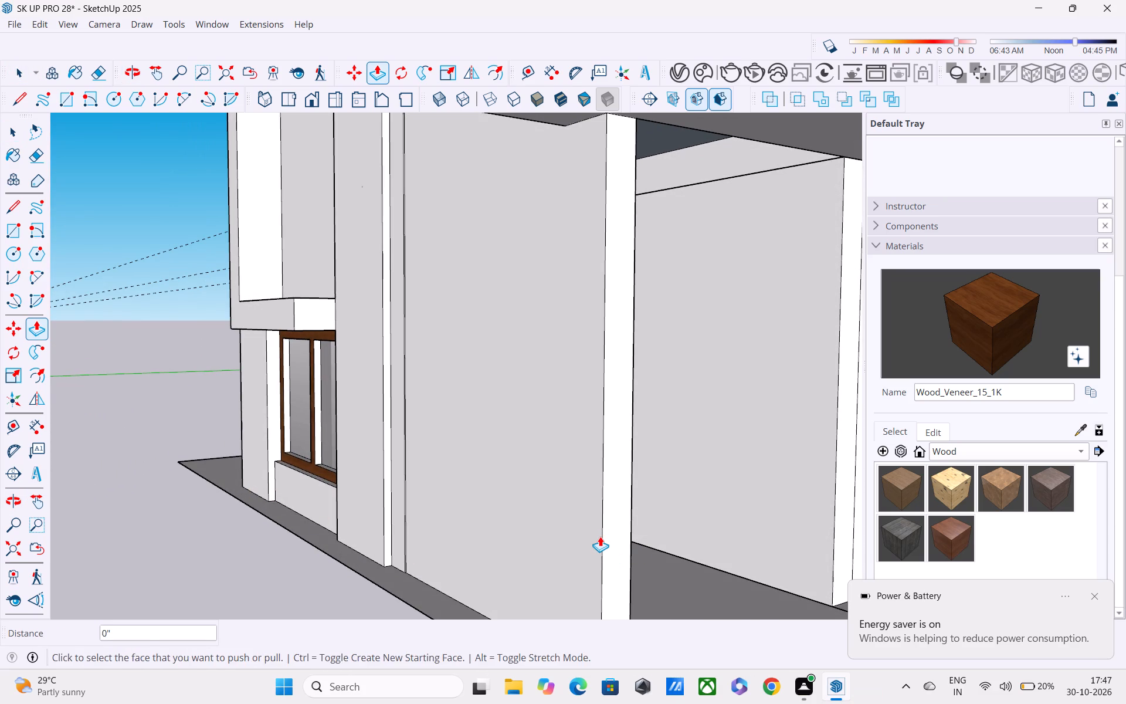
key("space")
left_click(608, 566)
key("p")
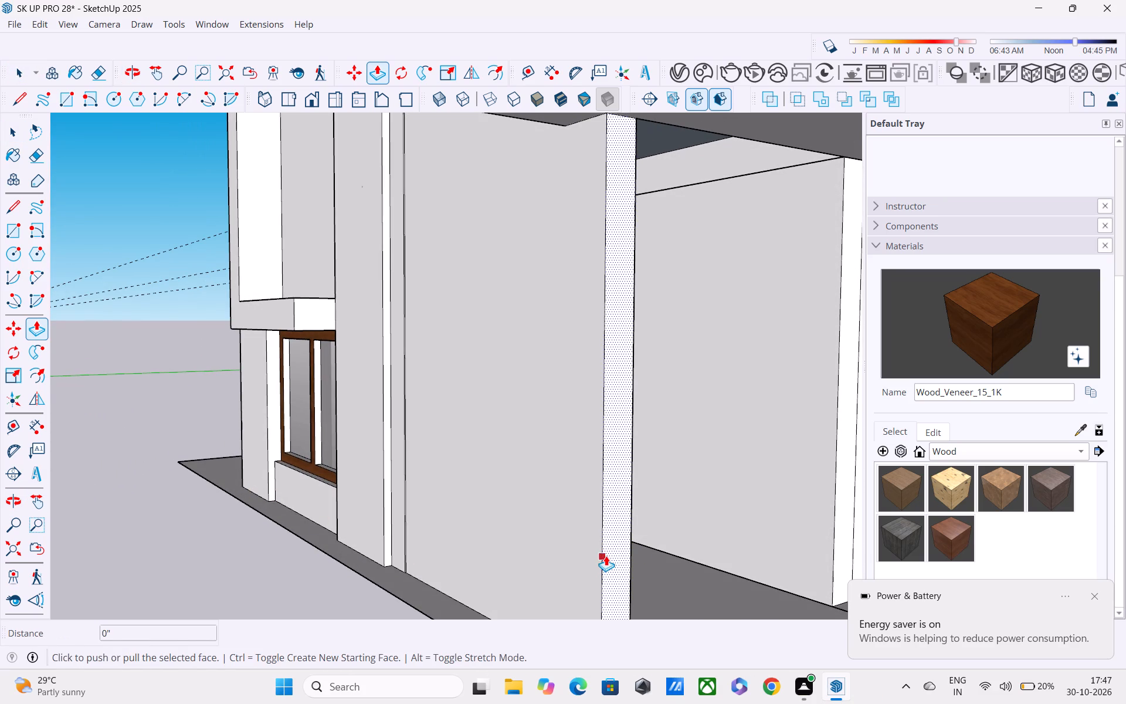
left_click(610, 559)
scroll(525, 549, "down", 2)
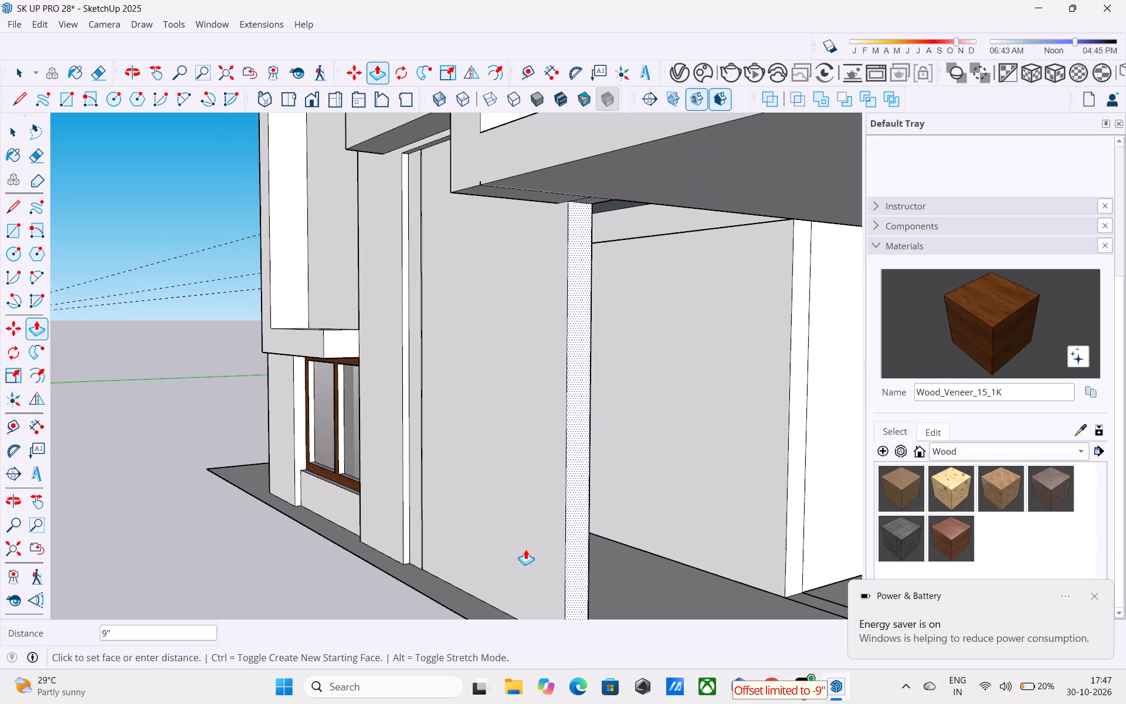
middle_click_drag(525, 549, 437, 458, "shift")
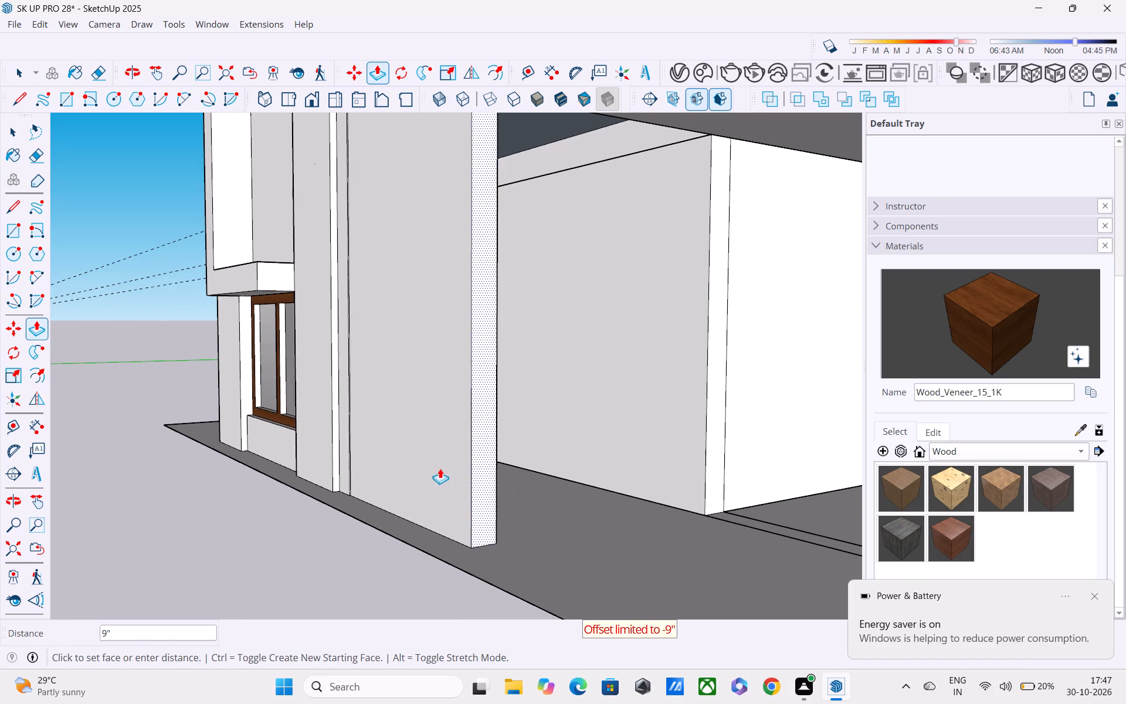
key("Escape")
Push the end face of the recessed wall beneath the middle frame back about 6' 6 3/16" toward the window column.
left_click(507, 532)
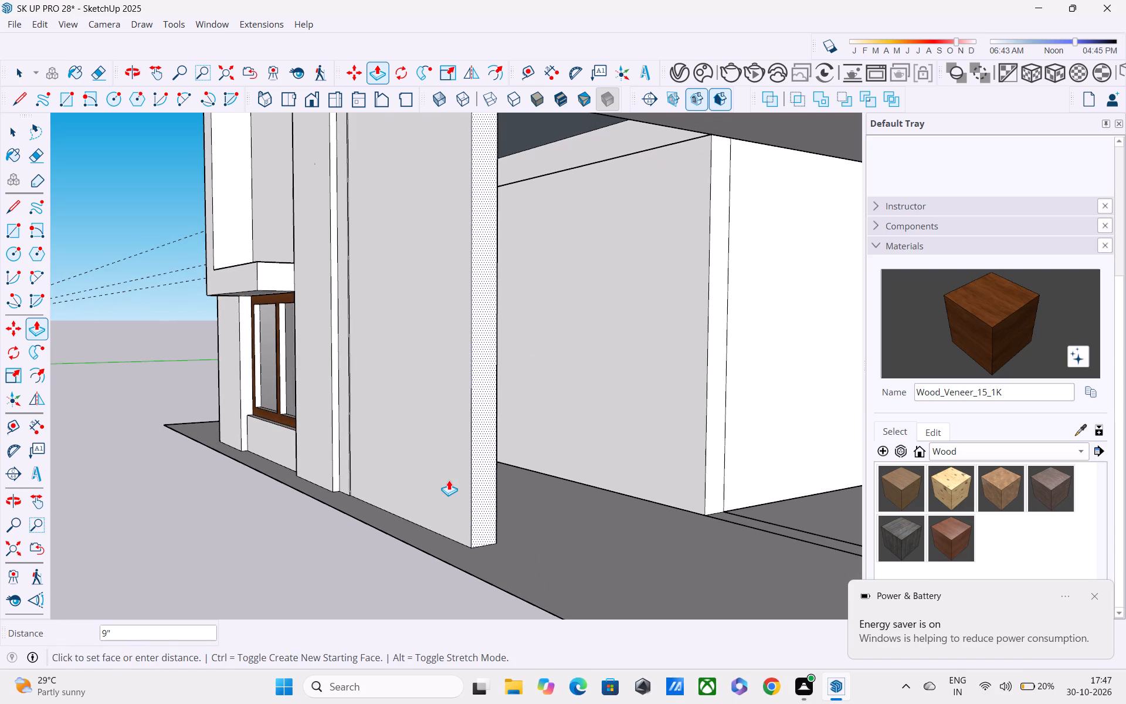
left_click(449, 480)
left_click_drag(479, 521, 363, 452)
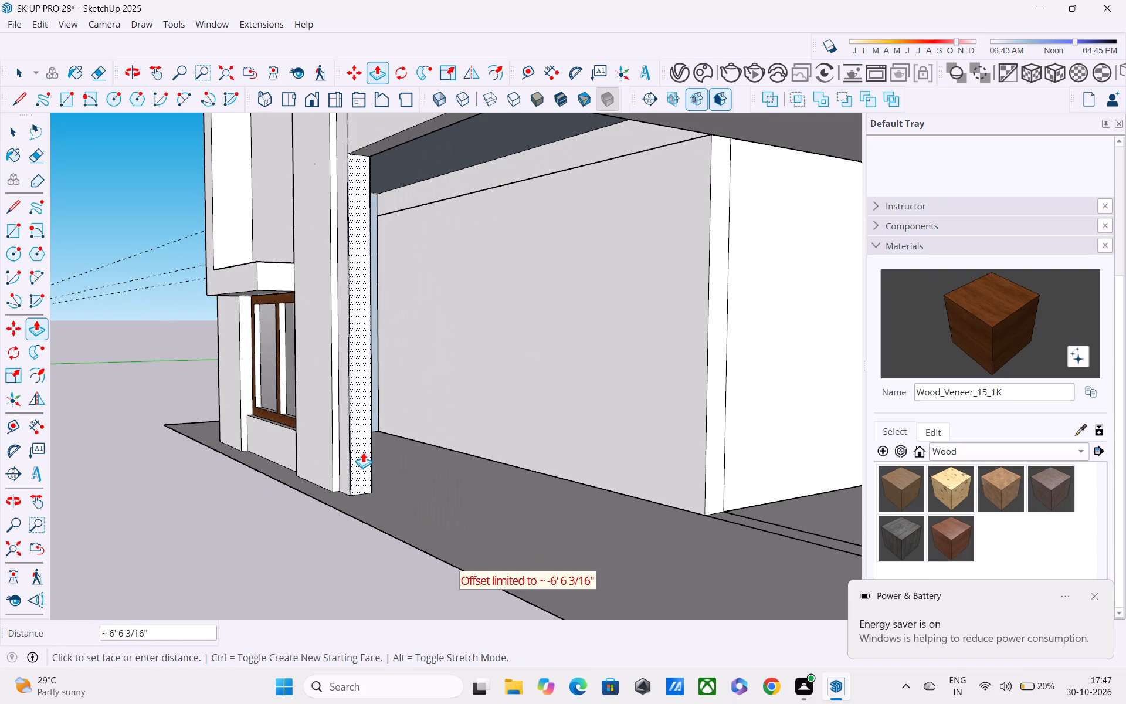
left_click_drag(363, 452, 355, 447)
Push the shortened recessed wall's end face further toward the window column by about 10 7/16".
scroll(352, 445, "down", 4)
middle_click_drag(358, 482, 405, 499)
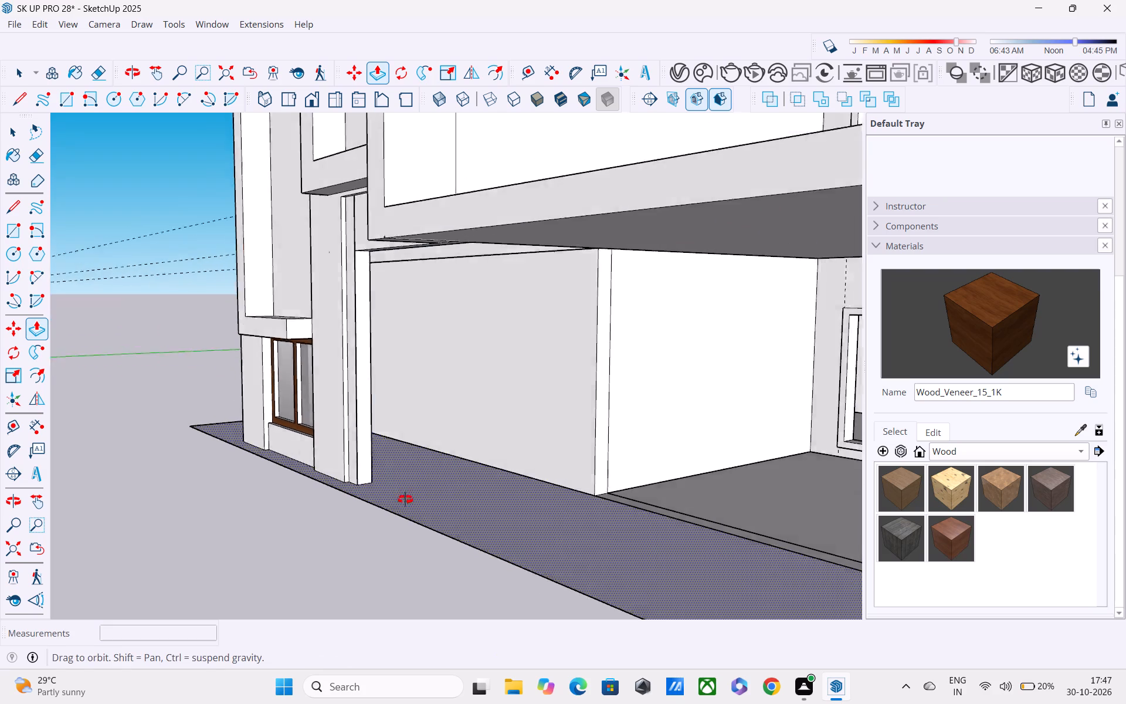
middle_click_drag(405, 499, 477, 523)
scroll(454, 413, "up", 3)
scroll(450, 410, "down", 1)
middle_click_drag(450, 410, 530, 506)
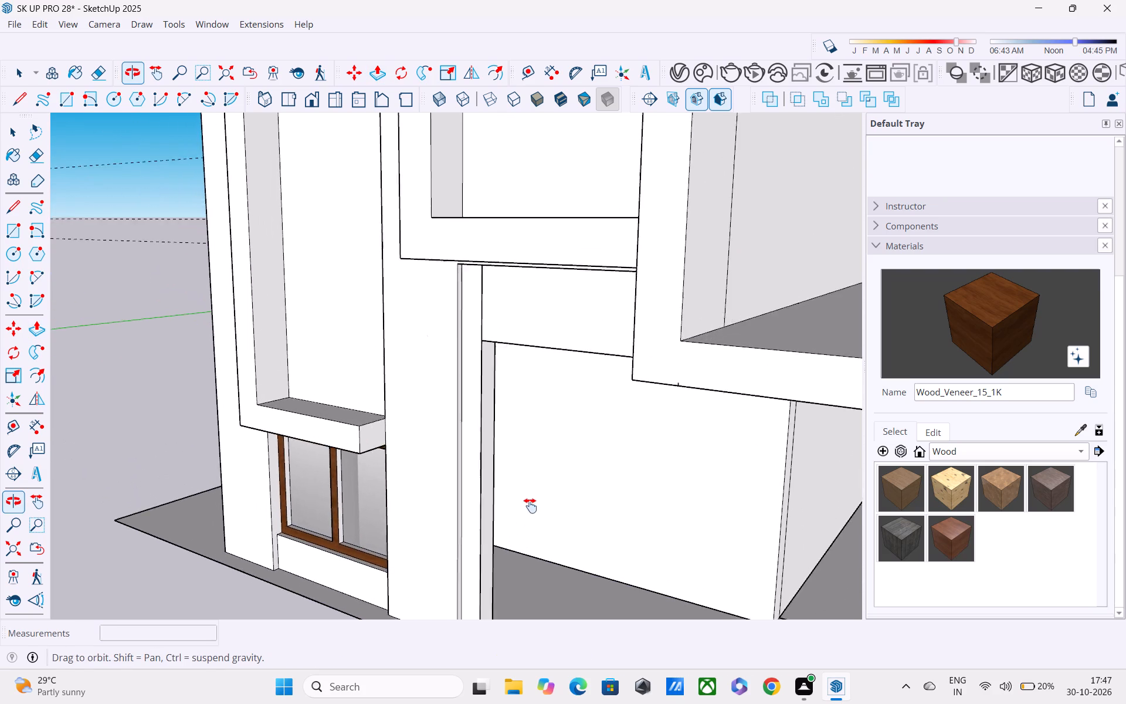
middle_click_drag(530, 506, 474, 390)
scroll(478, 407, "down", 1)
middle_click_drag(479, 418, 432, 363)
scroll(432, 365, "up", 4)
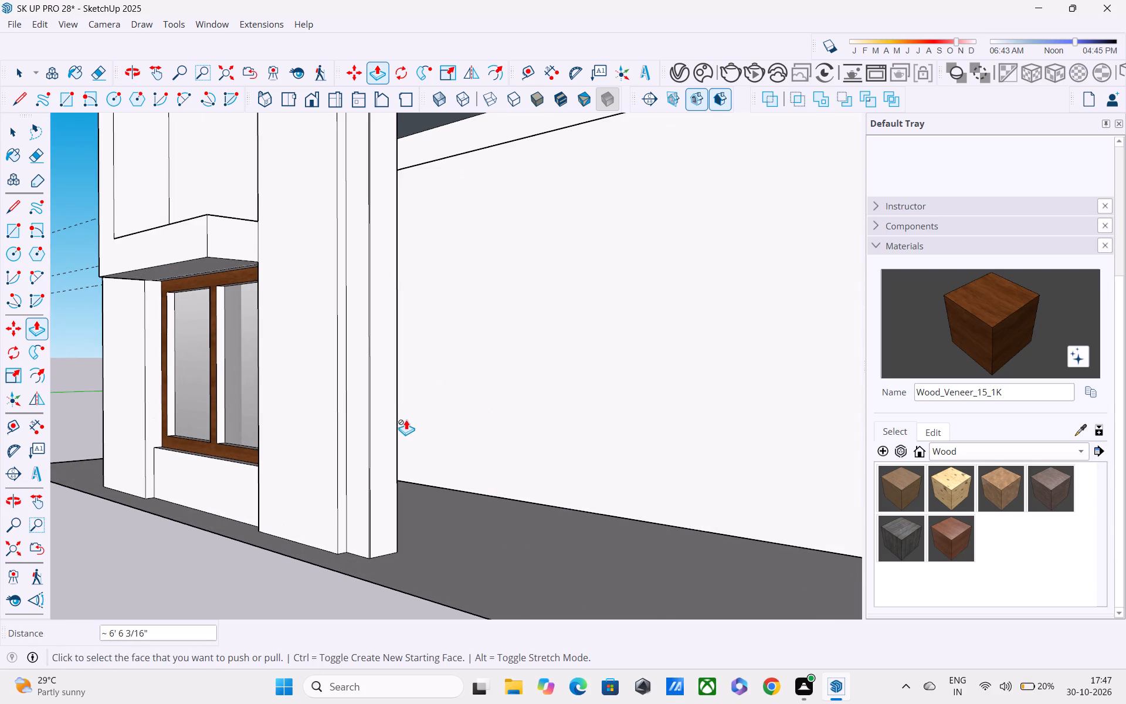
left_click_drag(392, 465, 374, 453)
left_click(374, 454)
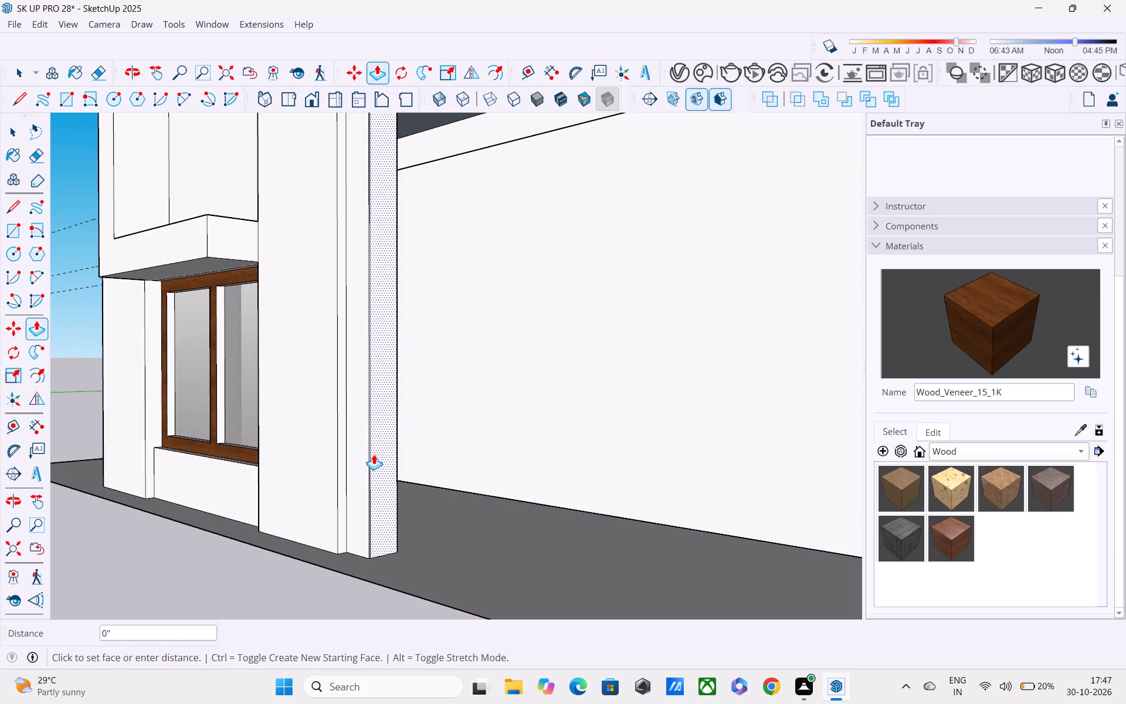
middle_click_drag(374, 454, 289, 450)
scroll(296, 464, "down", 1)
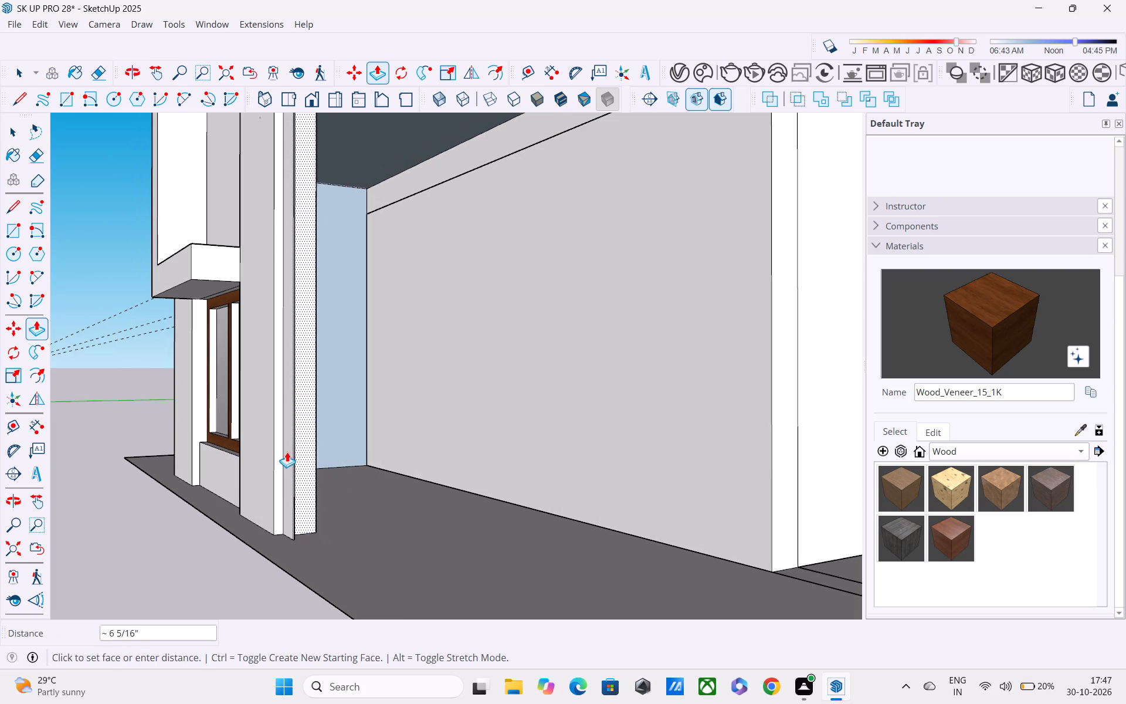
left_click(285, 449)
Push the same wall end face back by about another 3 13/16" behind the thin projecting strip.
middle_click_drag(309, 478, 113, 561)
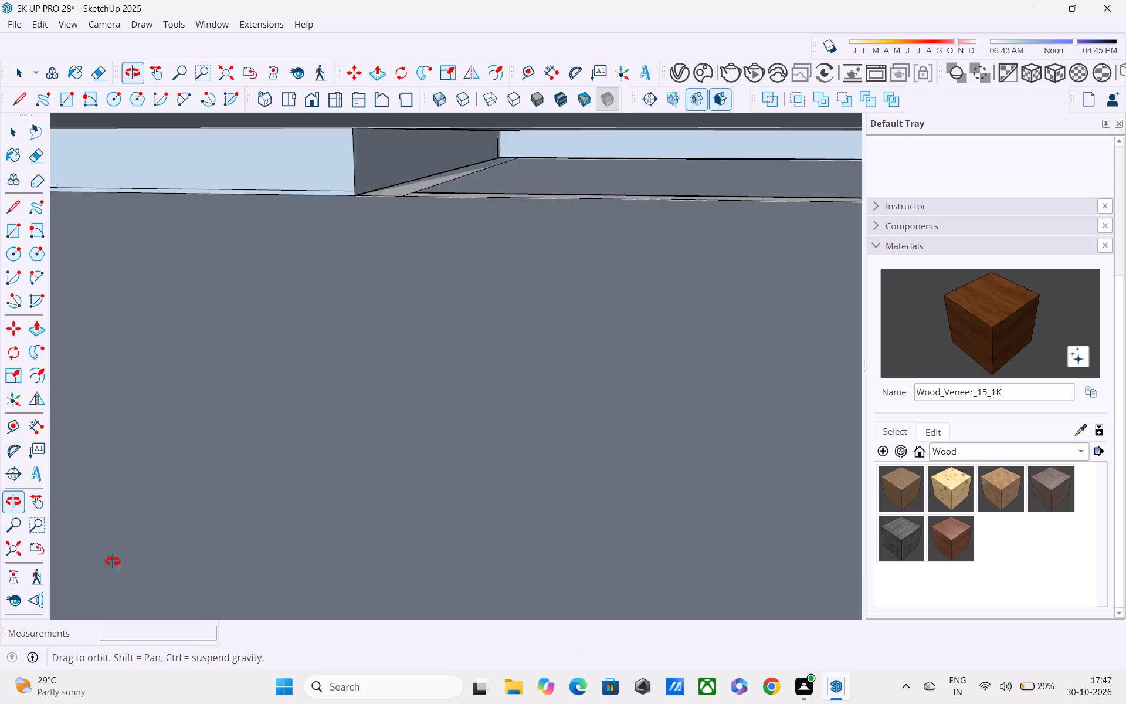
middle_click_drag(113, 561, 334, 497)
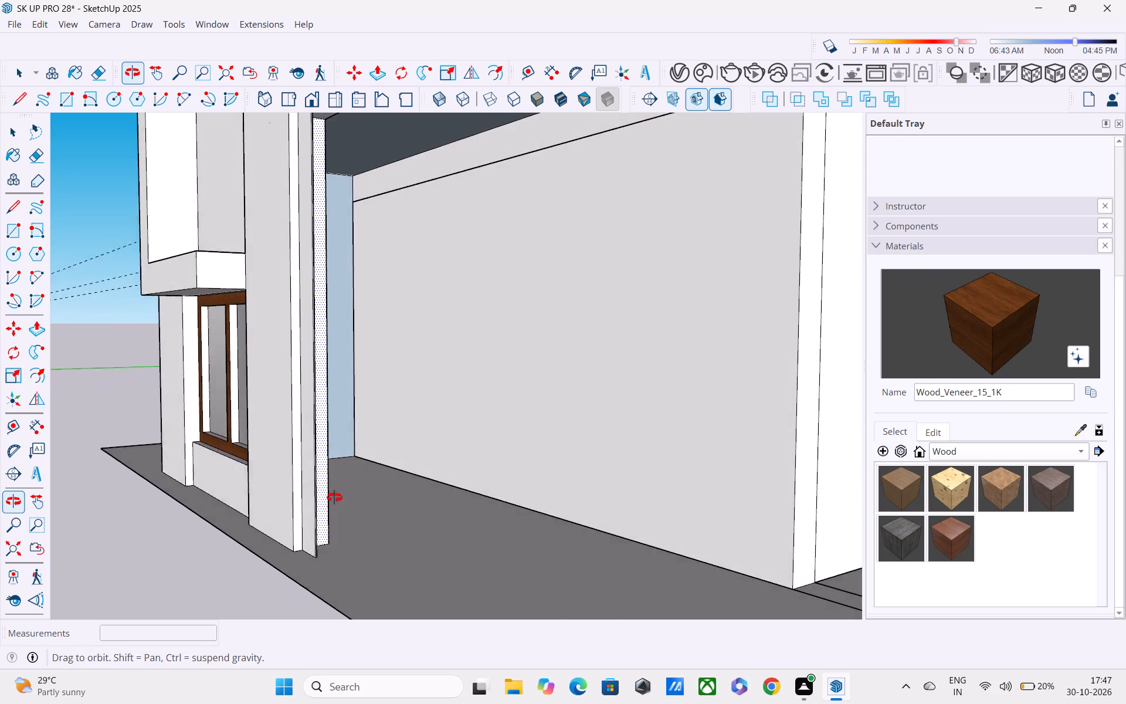
middle_click_drag(334, 497, 250, 537)
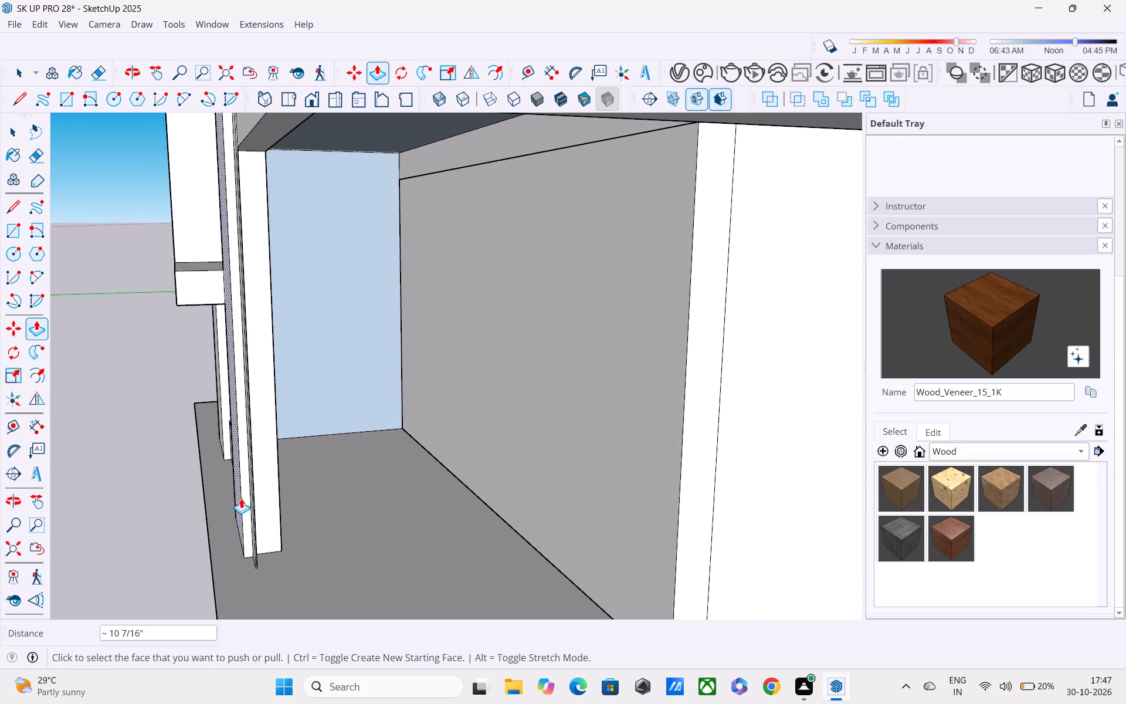
left_click(261, 482)
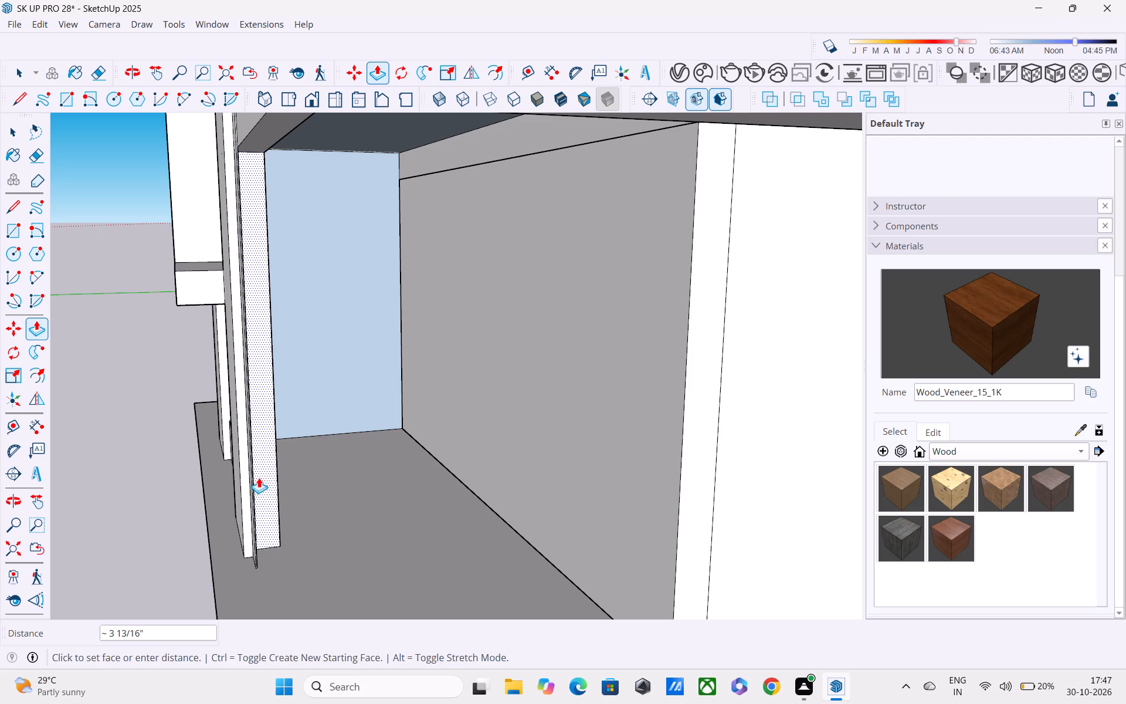
Push the end face behind the thin projecting strip back by about another 5 7/16".
middle_click_drag(258, 490, 270, 522)
middle_click_drag(262, 502, 250, 469)
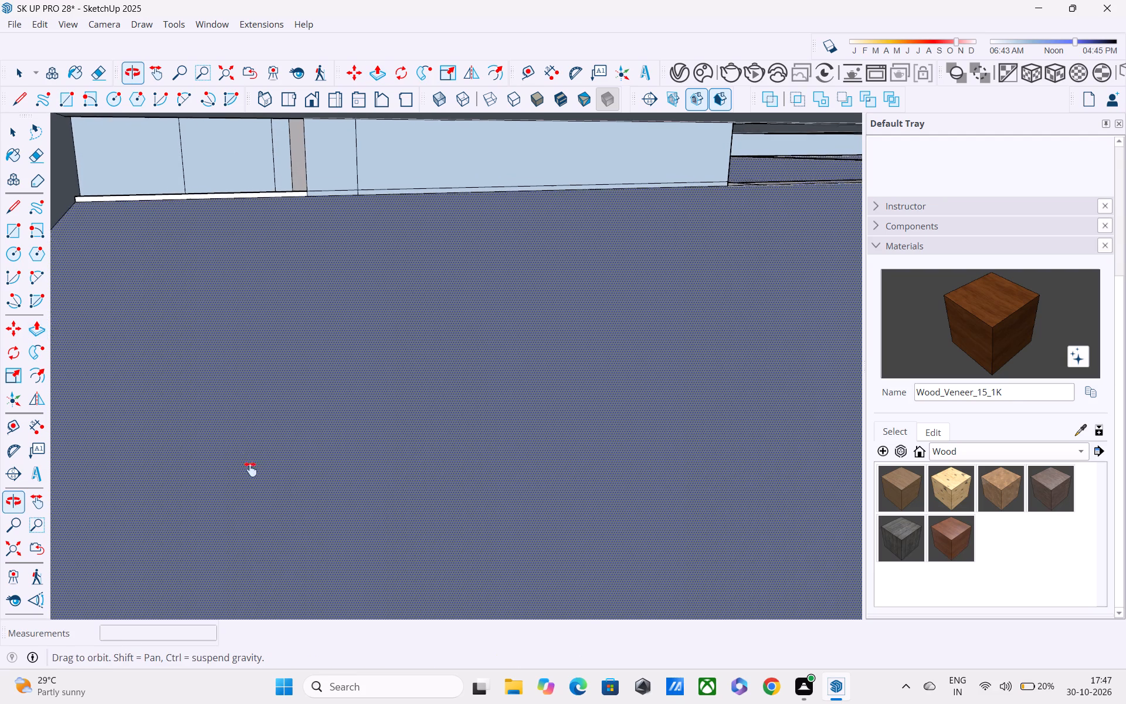
middle_click_drag(250, 469, 267, 411)
scroll(294, 449, "down", 5)
left_click(7, 544)
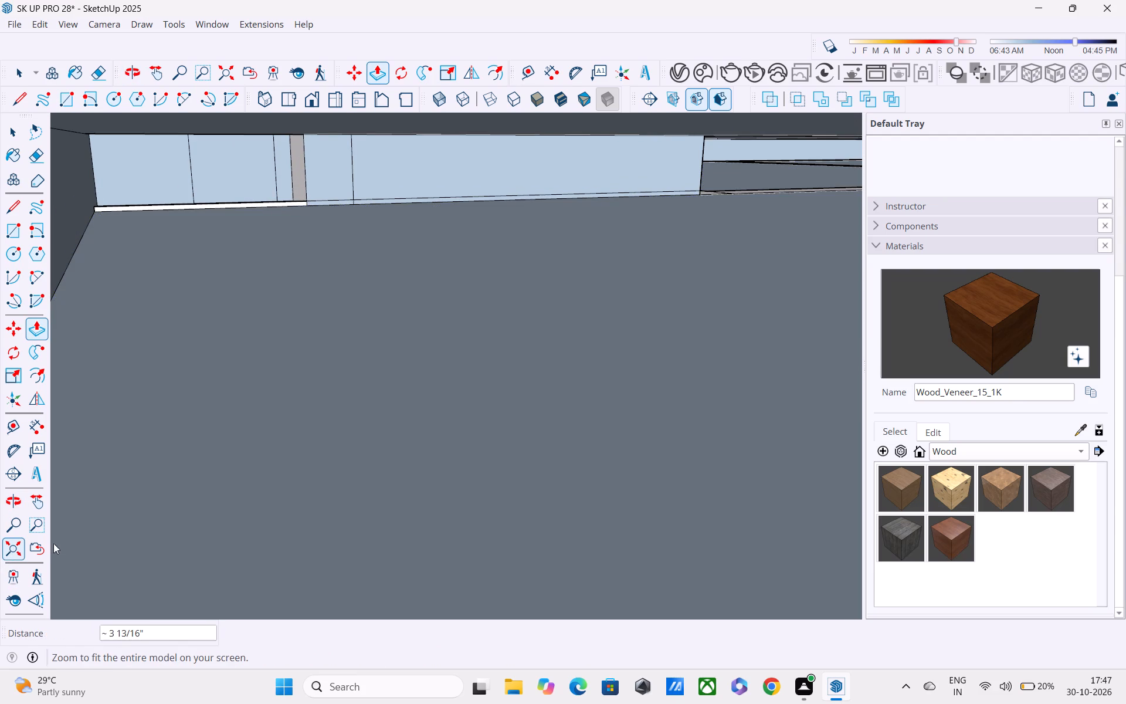
scroll(541, 374, "up", 10)
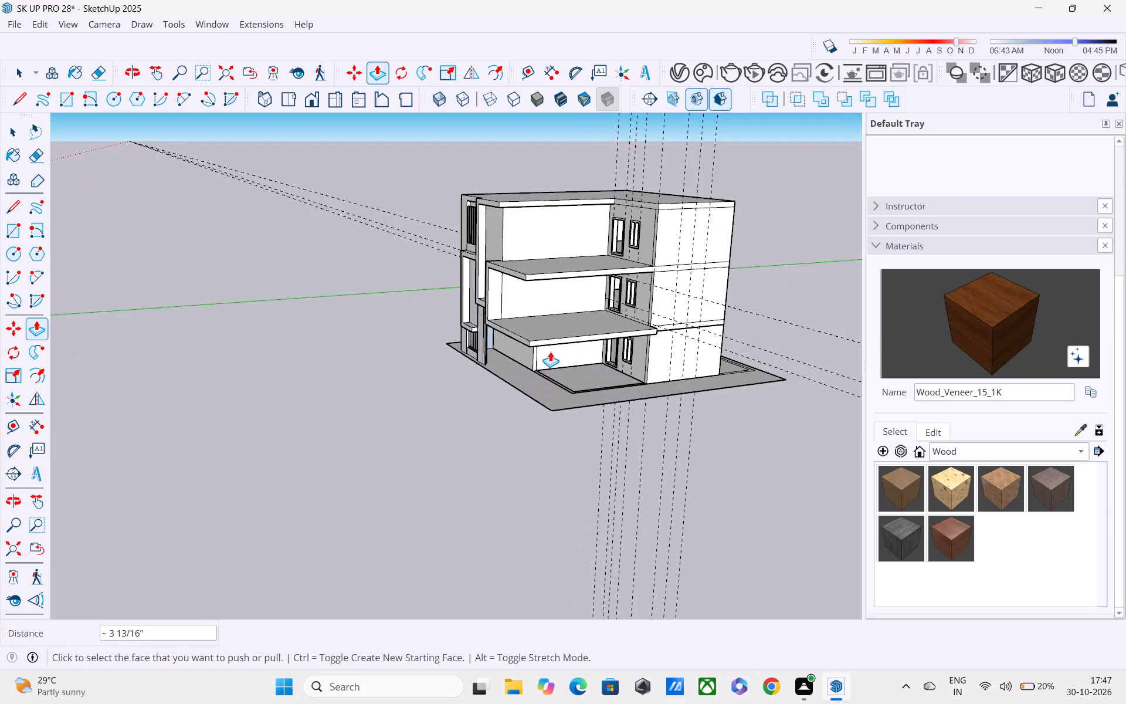
scroll(548, 353, "up", 4)
scroll(450, 360, "up", 11)
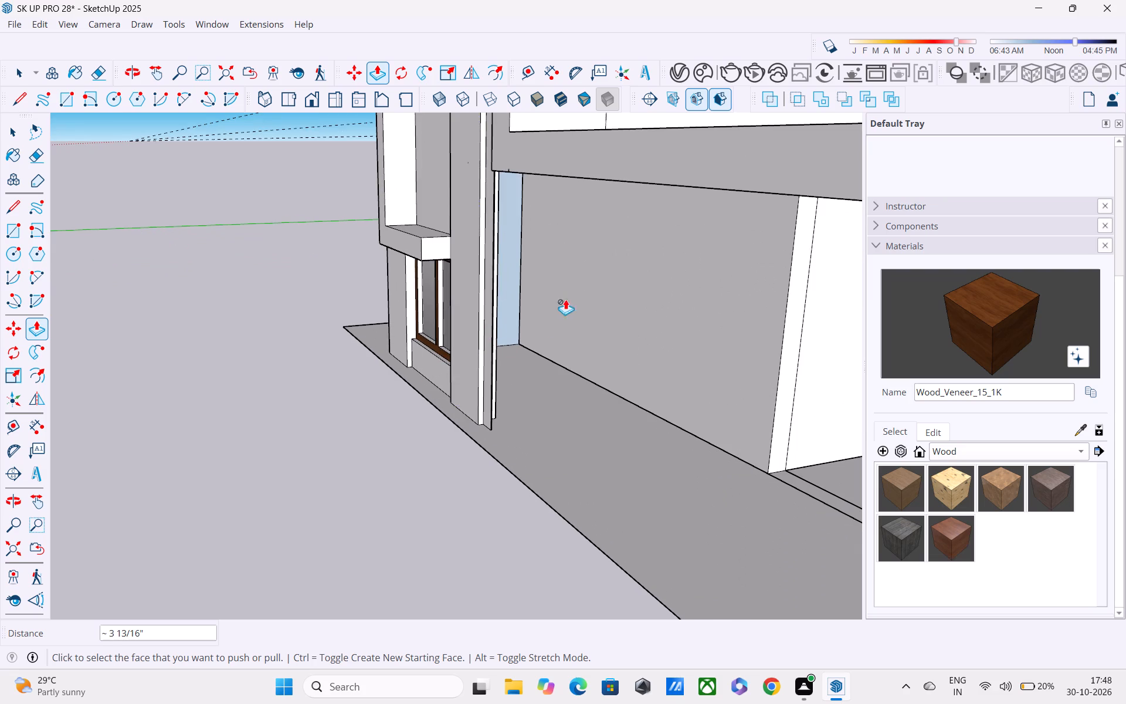
scroll(531, 329, "up", 6)
middle_click_drag(520, 338, 469, 303)
left_click(368, 397)
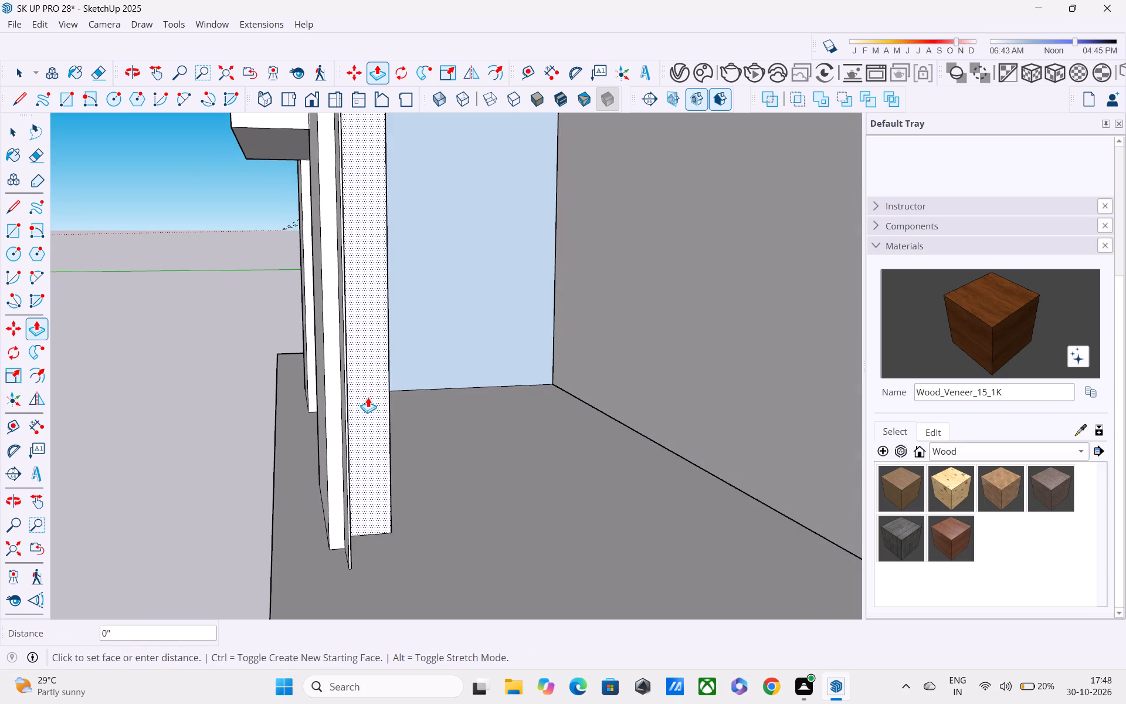
left_click(327, 432)
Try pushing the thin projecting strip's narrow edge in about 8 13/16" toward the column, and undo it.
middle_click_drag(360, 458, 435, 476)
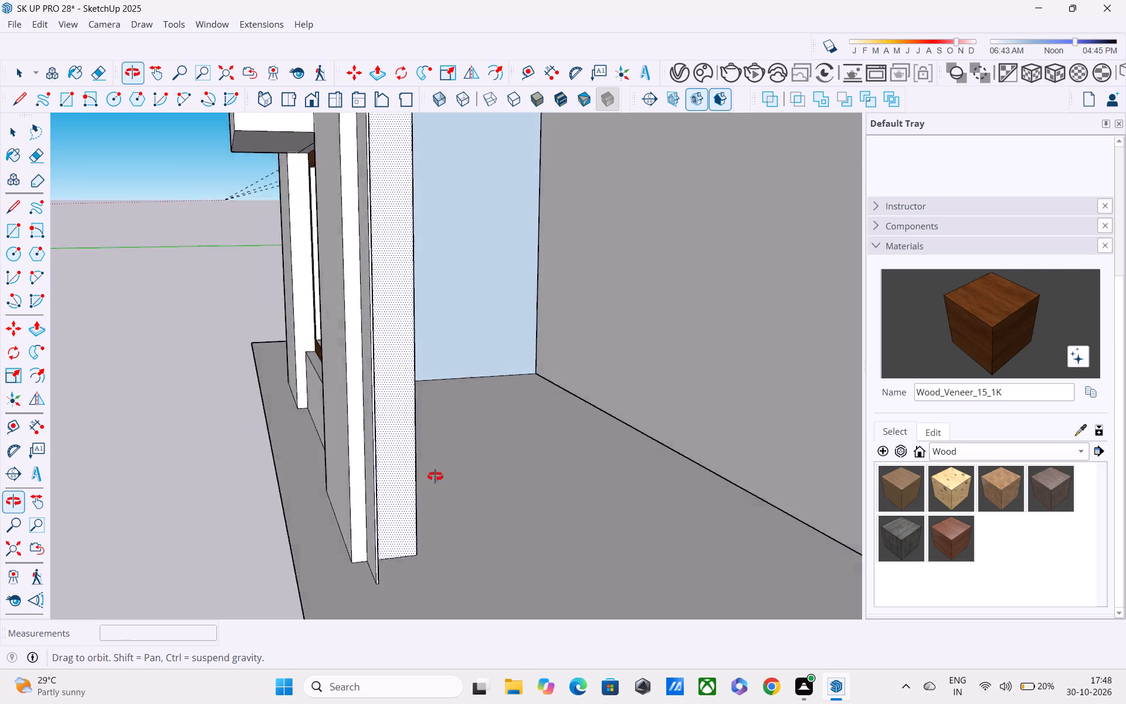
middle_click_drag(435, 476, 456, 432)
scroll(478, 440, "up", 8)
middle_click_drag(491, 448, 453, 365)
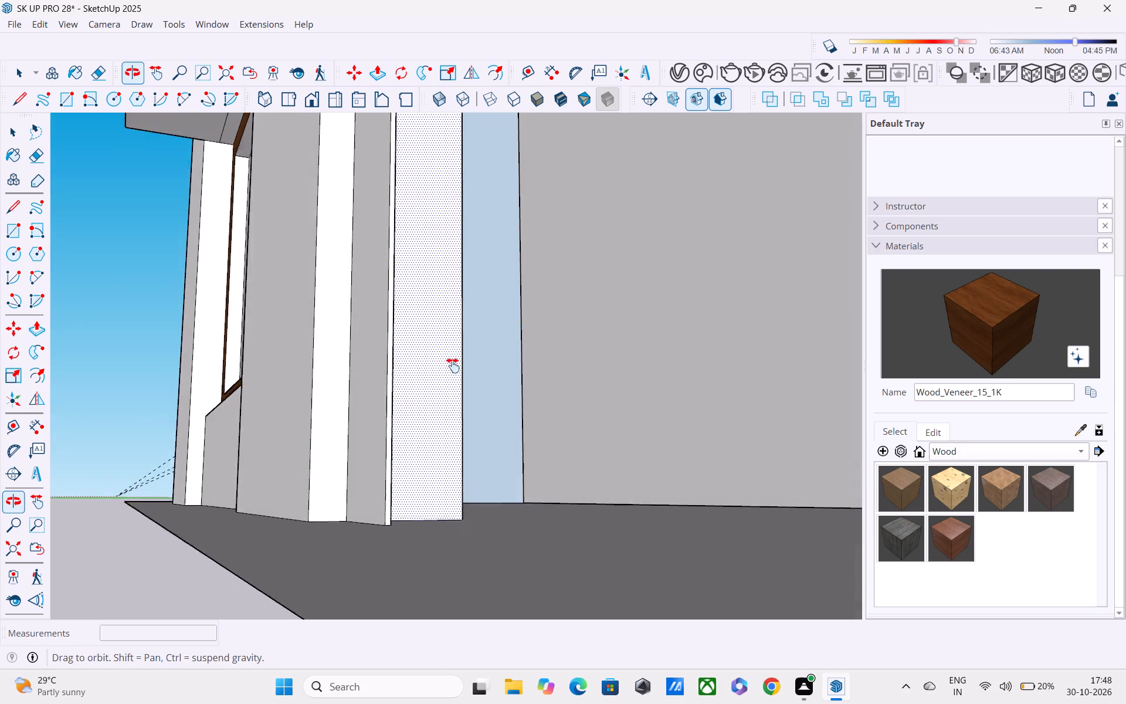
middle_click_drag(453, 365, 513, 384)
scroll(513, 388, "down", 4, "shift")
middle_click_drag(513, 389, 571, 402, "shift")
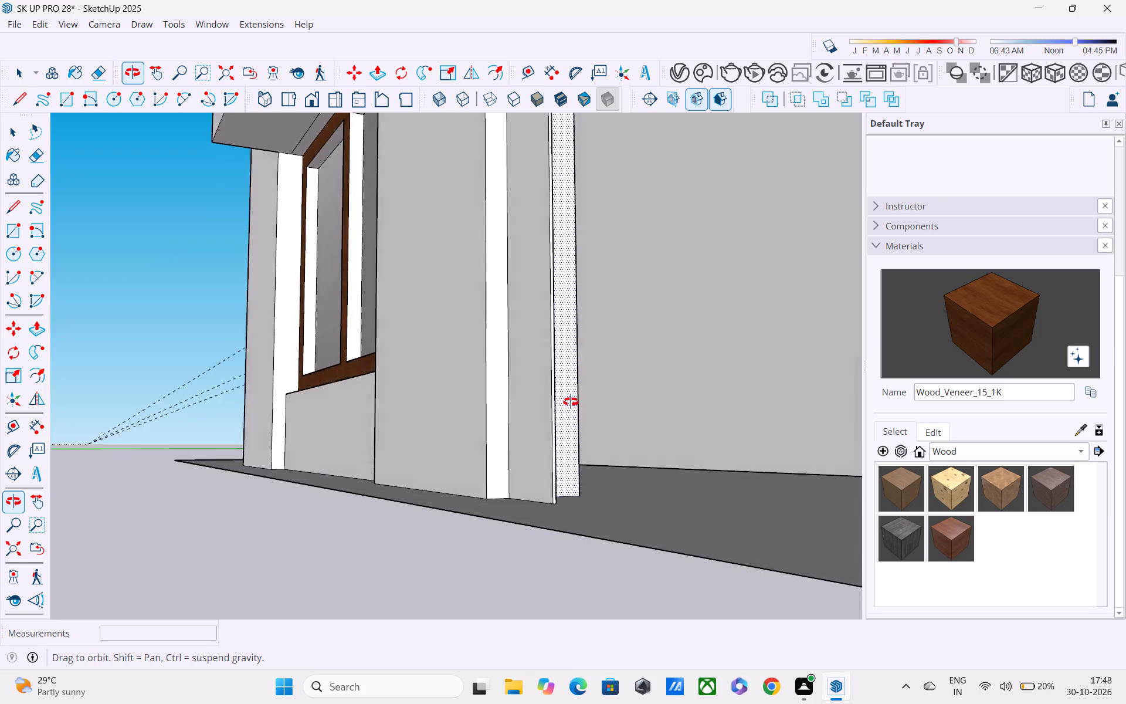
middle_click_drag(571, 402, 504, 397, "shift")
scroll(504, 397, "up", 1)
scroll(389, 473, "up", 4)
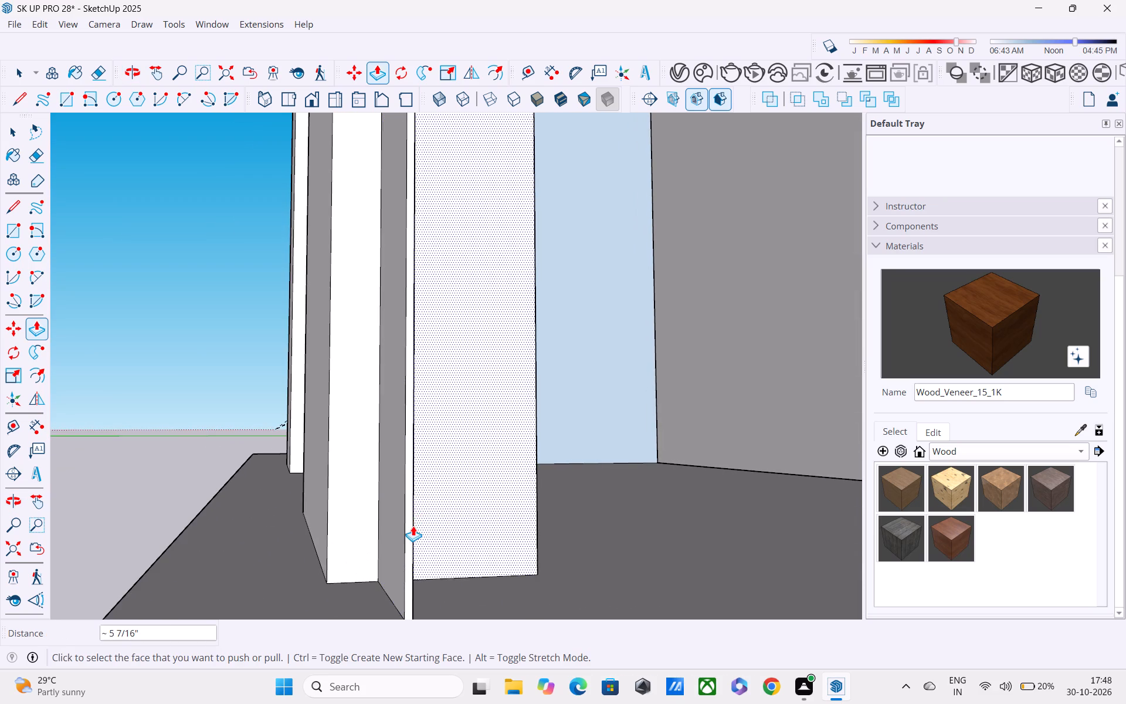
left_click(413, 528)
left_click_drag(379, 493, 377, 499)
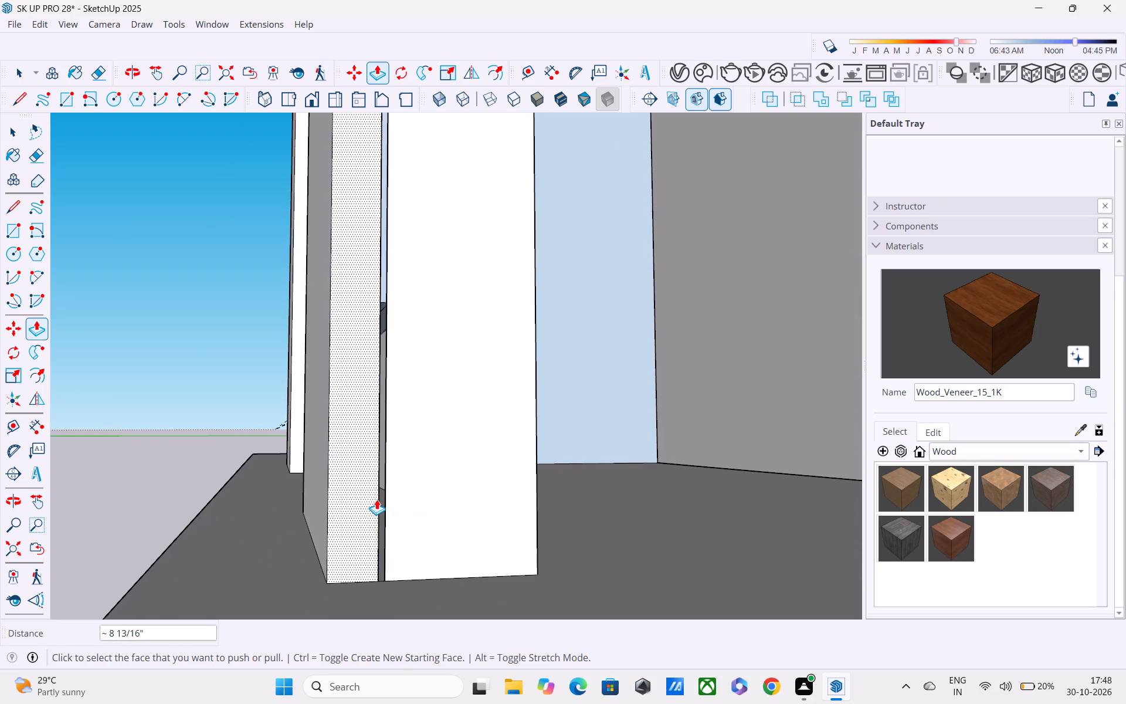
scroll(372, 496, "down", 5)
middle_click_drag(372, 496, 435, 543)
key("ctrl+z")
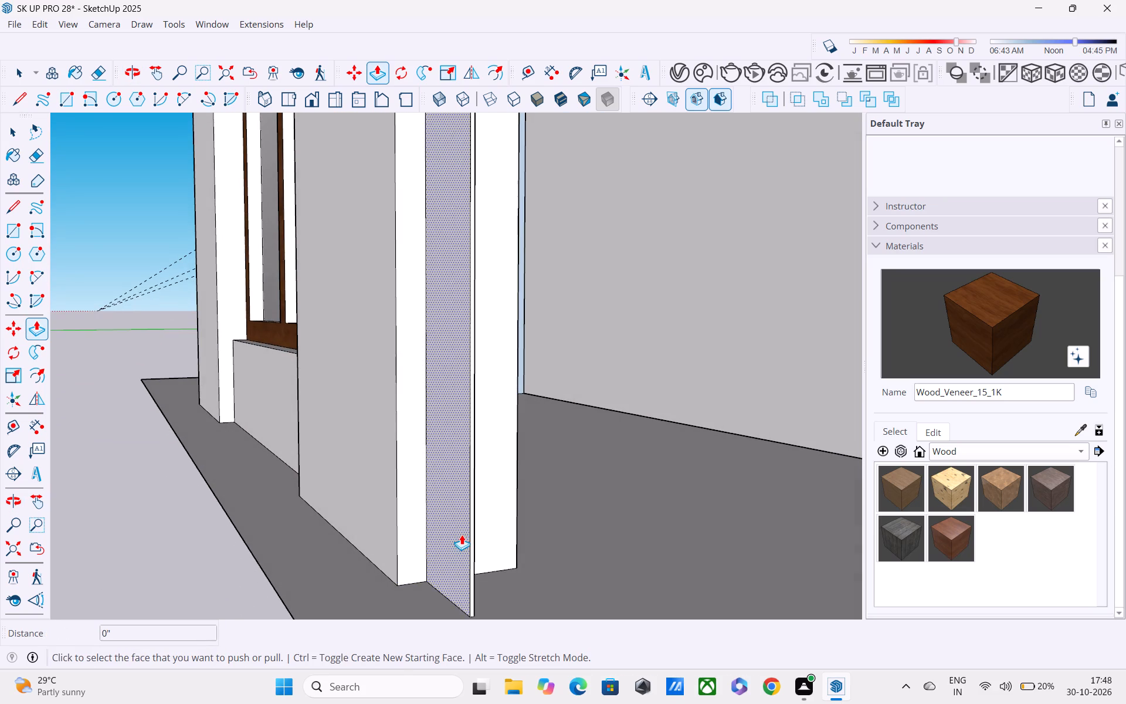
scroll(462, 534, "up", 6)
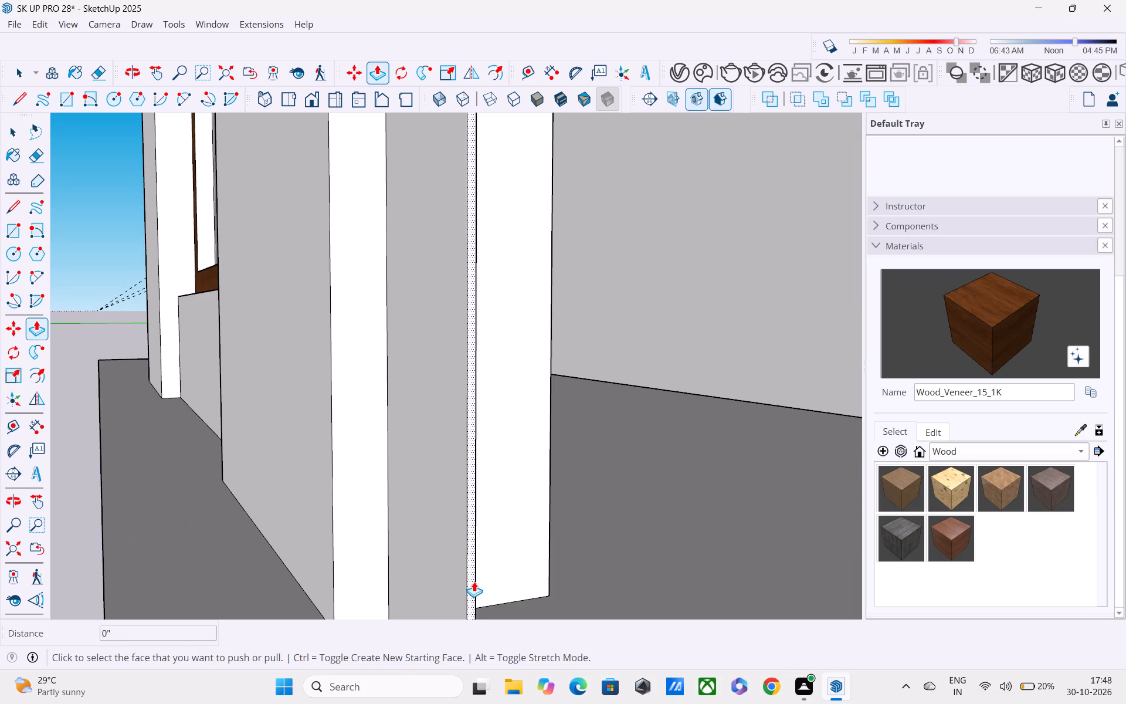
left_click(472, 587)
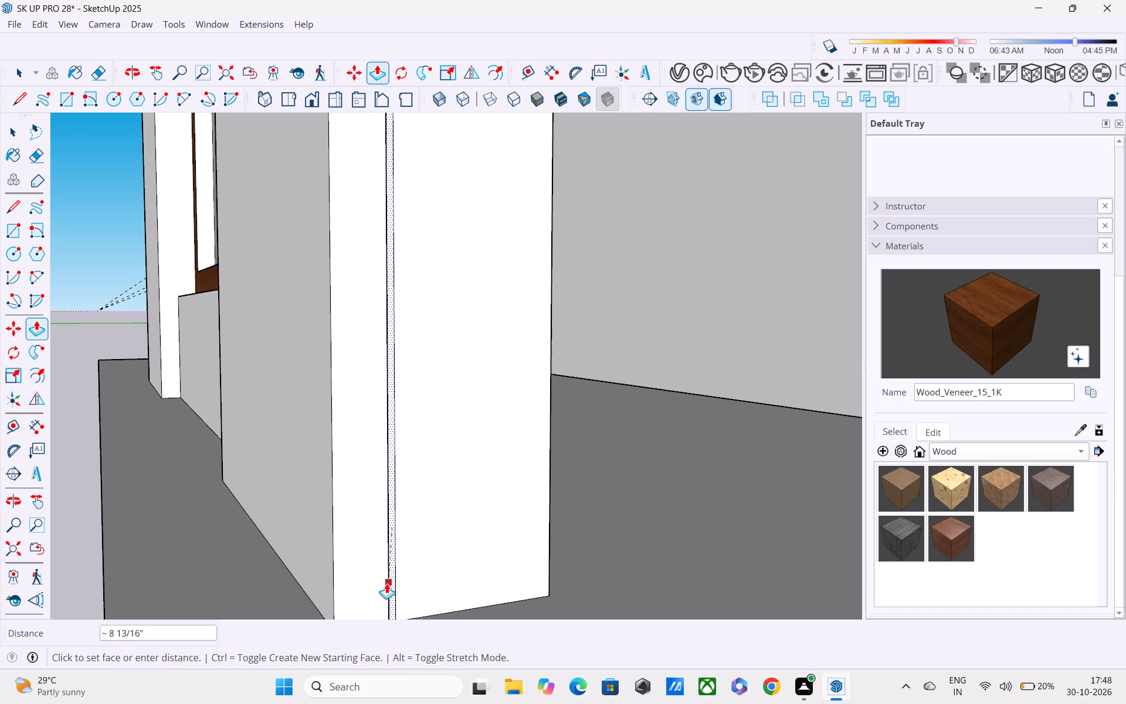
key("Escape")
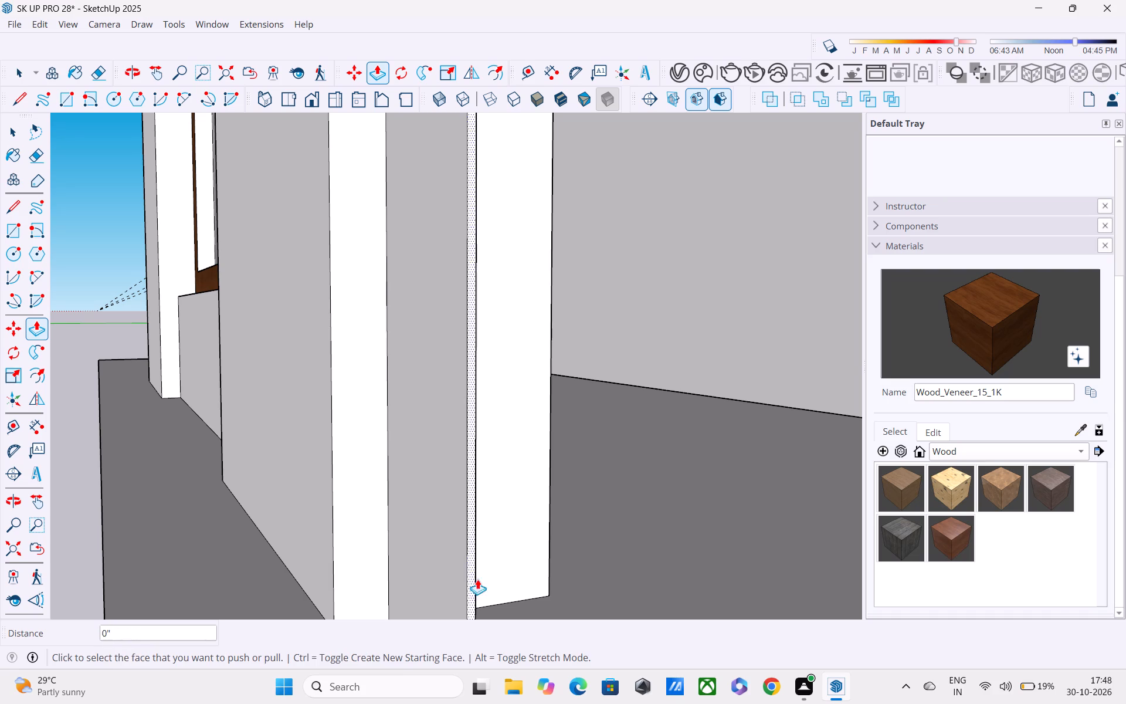
Push the narrow edge of the thin projecting strip in by about 8 3/8" toward the window column.
middle_click_drag(487, 576, 473, 407, "shift")
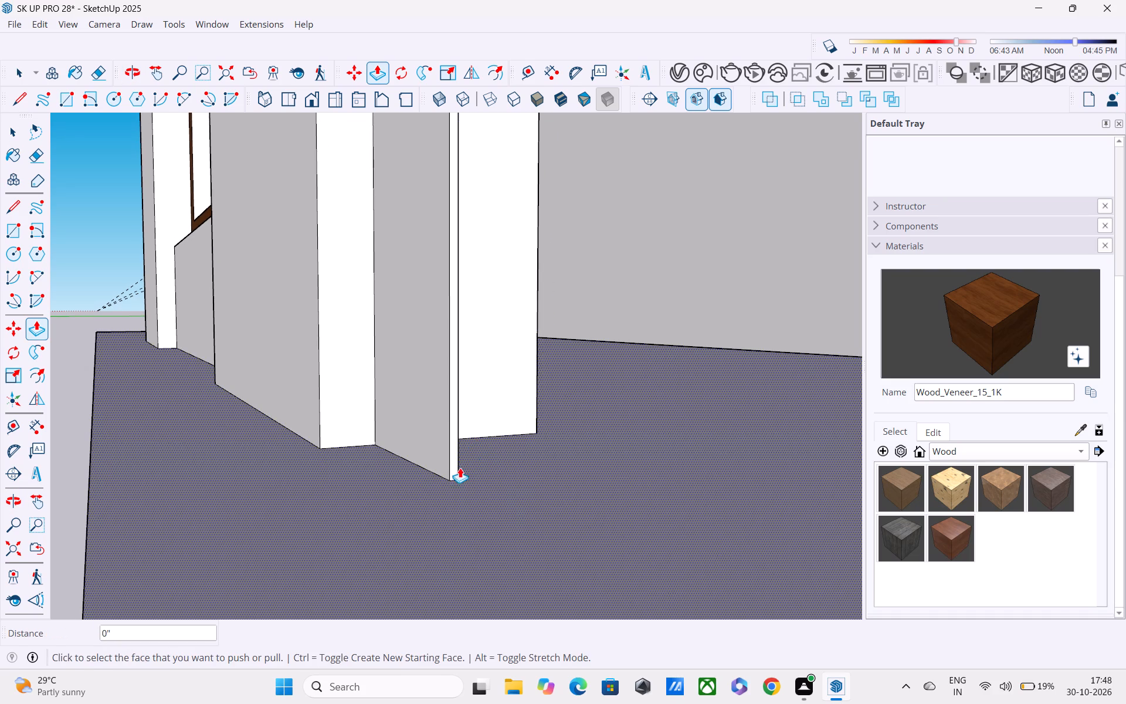
left_click(453, 457)
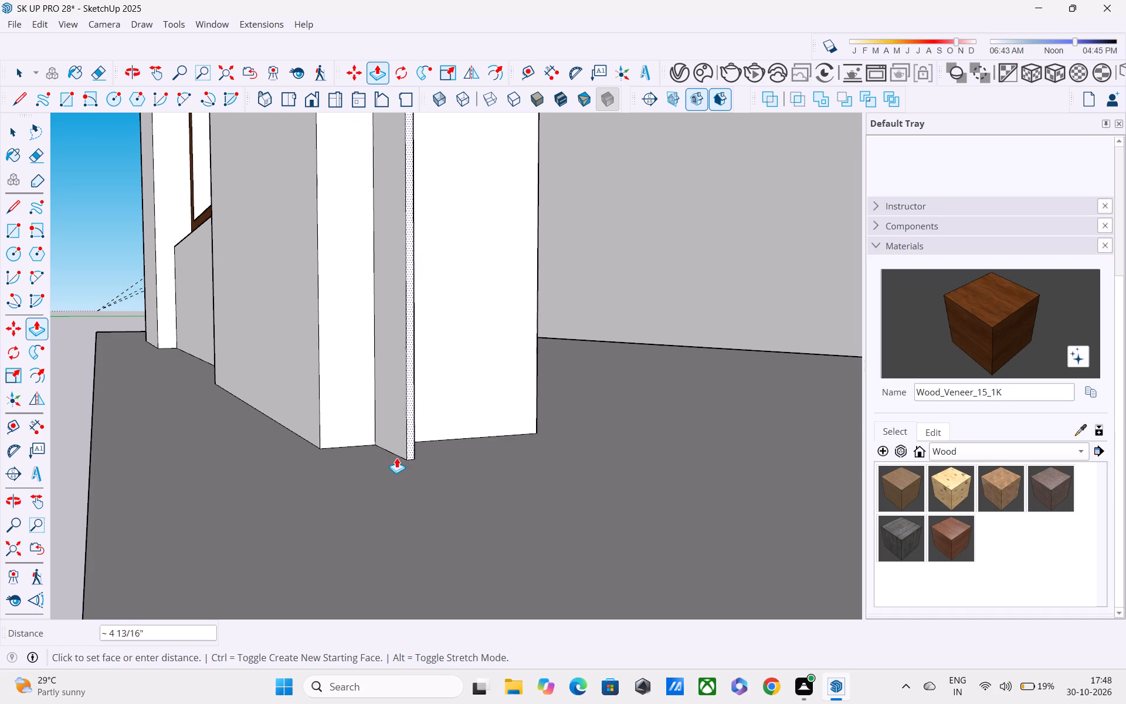
left_click(364, 458)
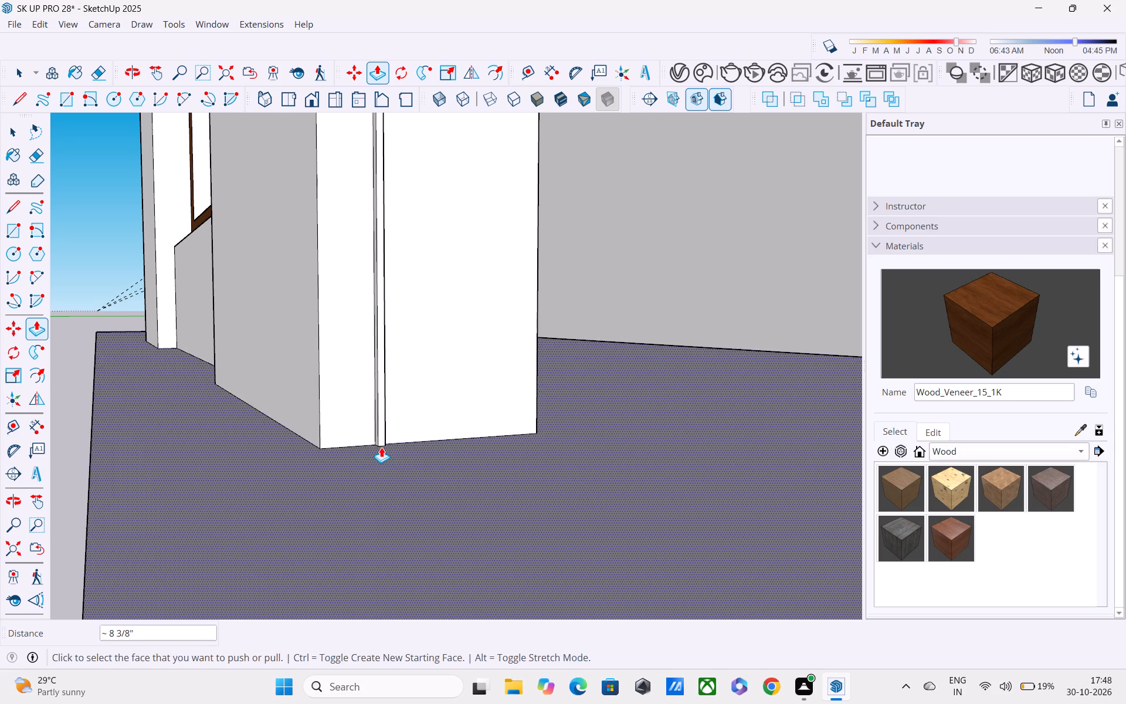
Examine the shortened wall end, the column beside the window and the frame overhangs above from several angles.
scroll(381, 447, "up", 1)
scroll(381, 447, "down", 8)
middle_click_drag(413, 461, 630, 596)
scroll(641, 551, "down", 5)
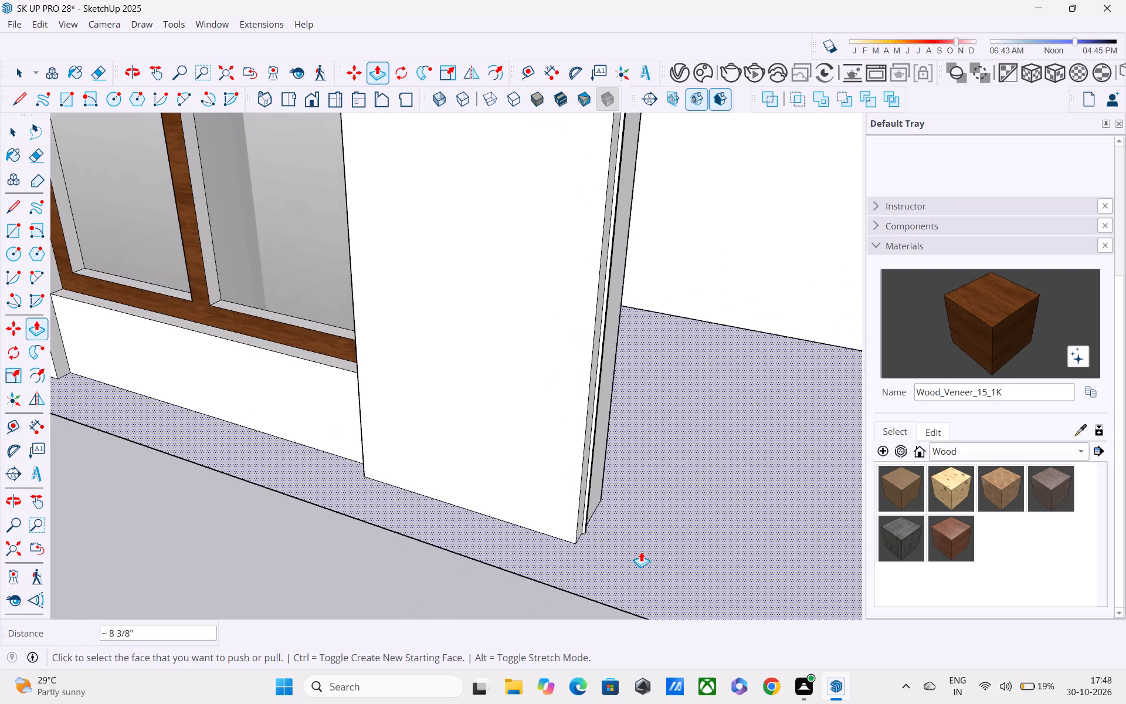
middle_click_drag(641, 551, 546, 550, "shift")
scroll(546, 550, "up", 1)
scroll(540, 545, "down", 5)
middle_click_drag(540, 544, 599, 682, "shift")
scroll(517, 530, "down", 4)
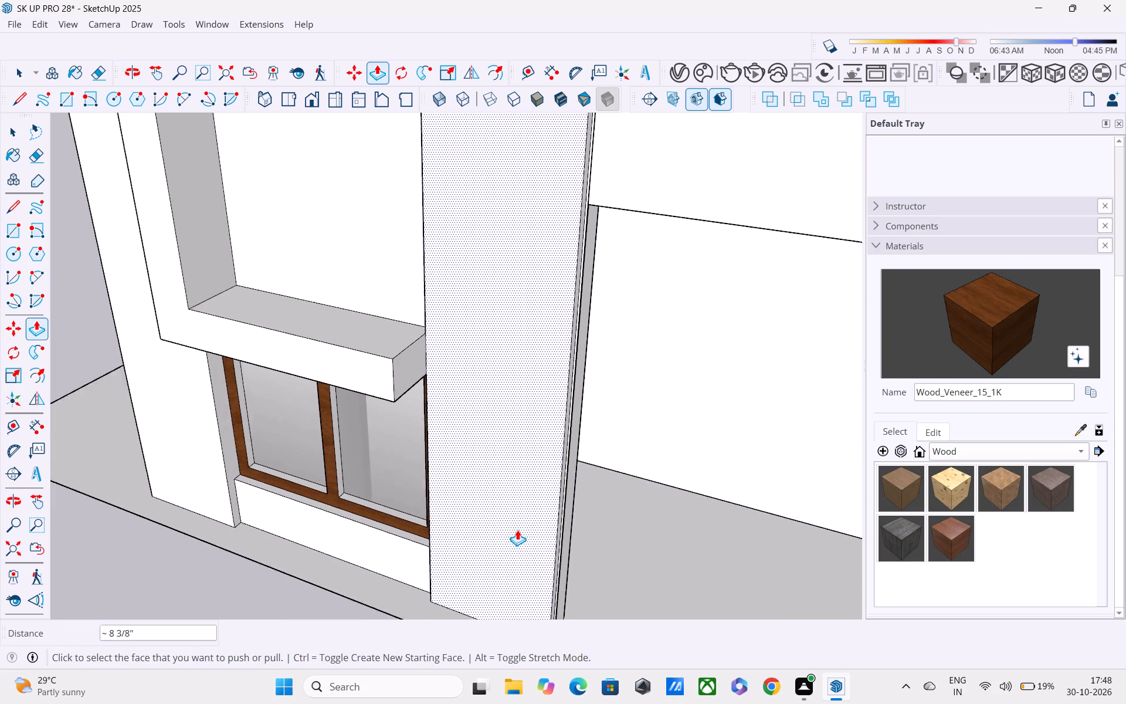
middle_click_drag(525, 514, 455, 517, "shift")
scroll(452, 514, "down", 5)
middle_click_drag(452, 514, 428, 385)
scroll(428, 384, "up", 1)
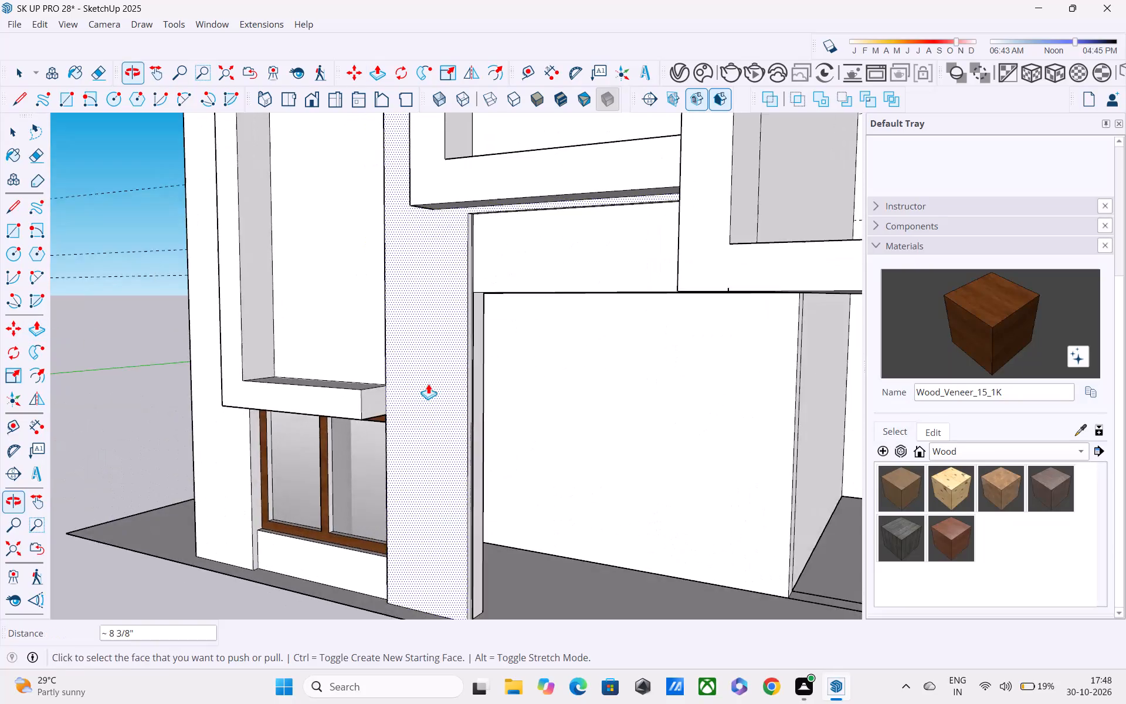
scroll(433, 387, "down", 3)
middle_click_drag(440, 395, 402, 355)
scroll(402, 355, "up", 1, "shift")
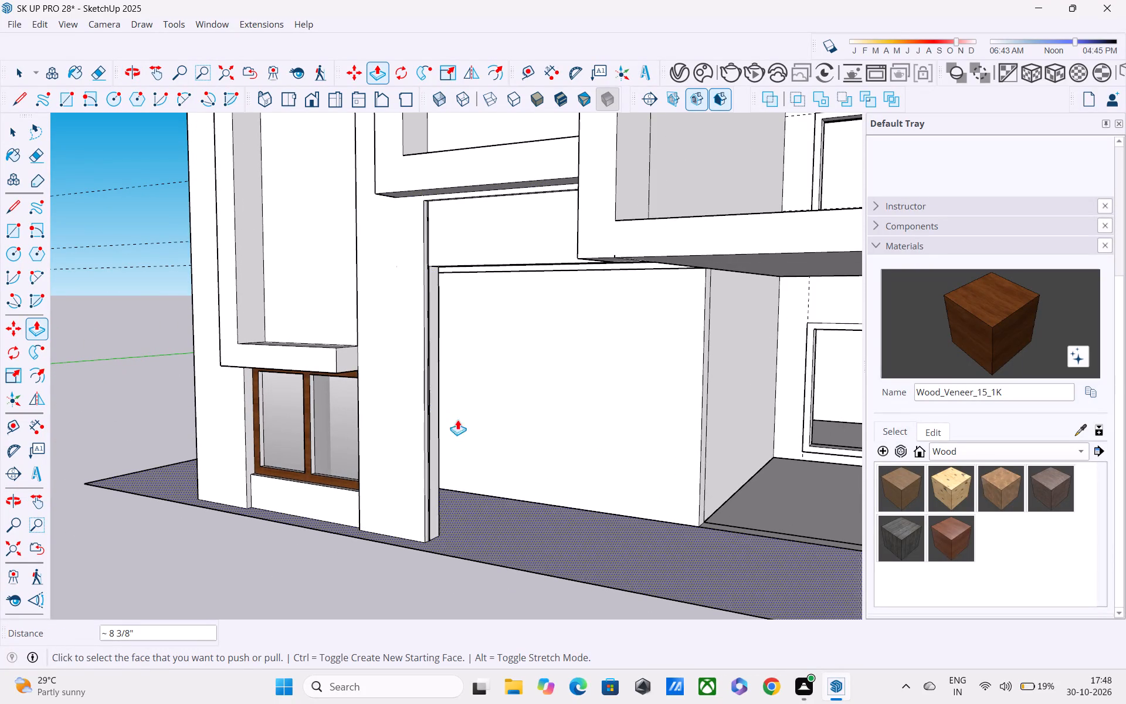
Push the thin sliver face beside the wall end under the middle frame in about 7/16", level with the adjoining end face.
scroll(515, 486, "down", 5)
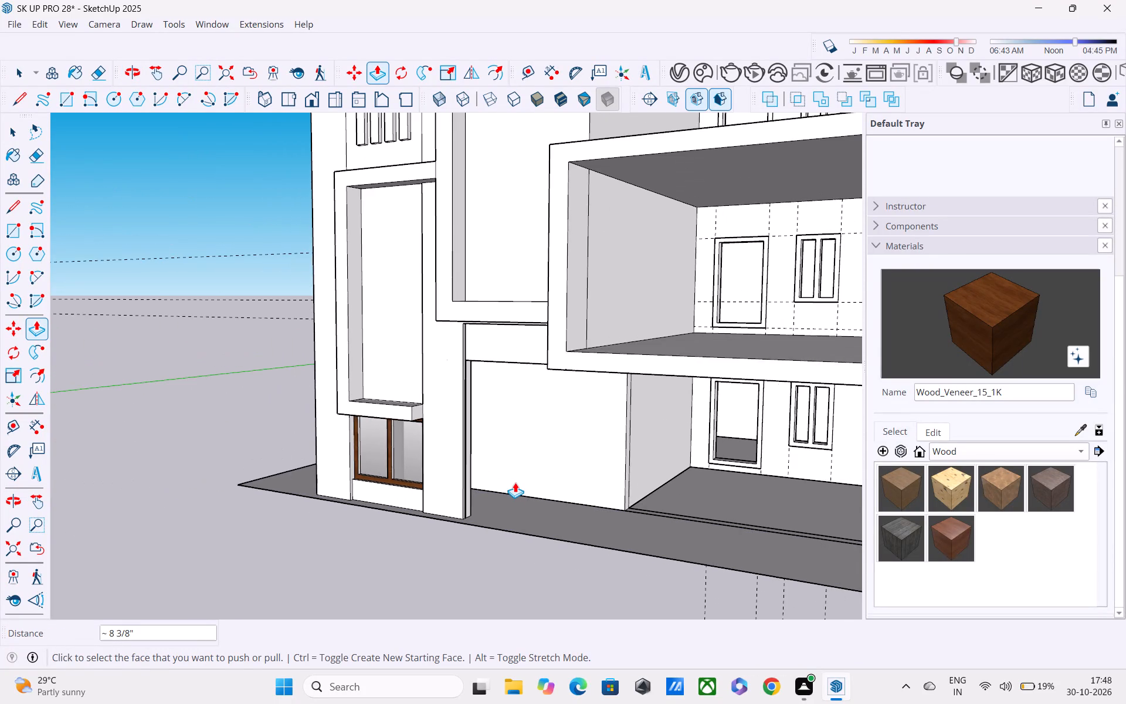
middle_click_drag(515, 482, 473, 395, "shift")
middle_click_drag(486, 392, 464, 421)
scroll(483, 435, "down", 2)
middle_click_drag(487, 439, 411, 346)
scroll(409, 340, "up", 2)
middle_click_drag(411, 342, 489, 495)
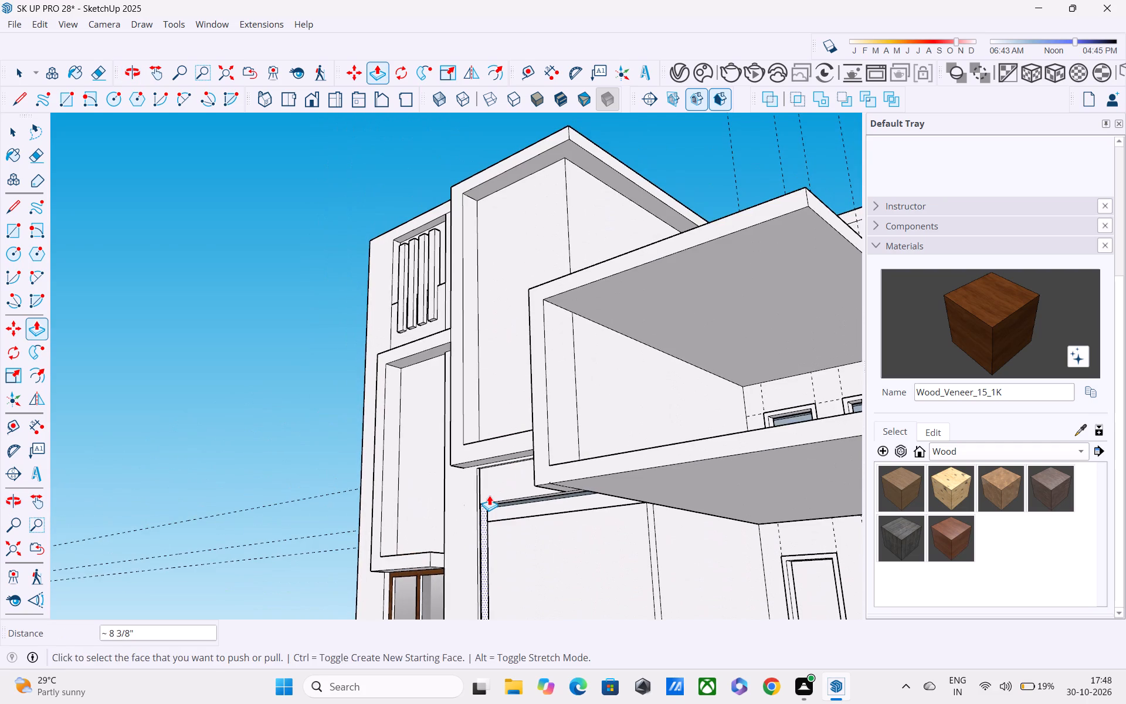
key("space")
scroll(491, 490, "up", 8)
middle_click_drag(483, 473, 395, 514)
scroll(427, 494, "up", 1)
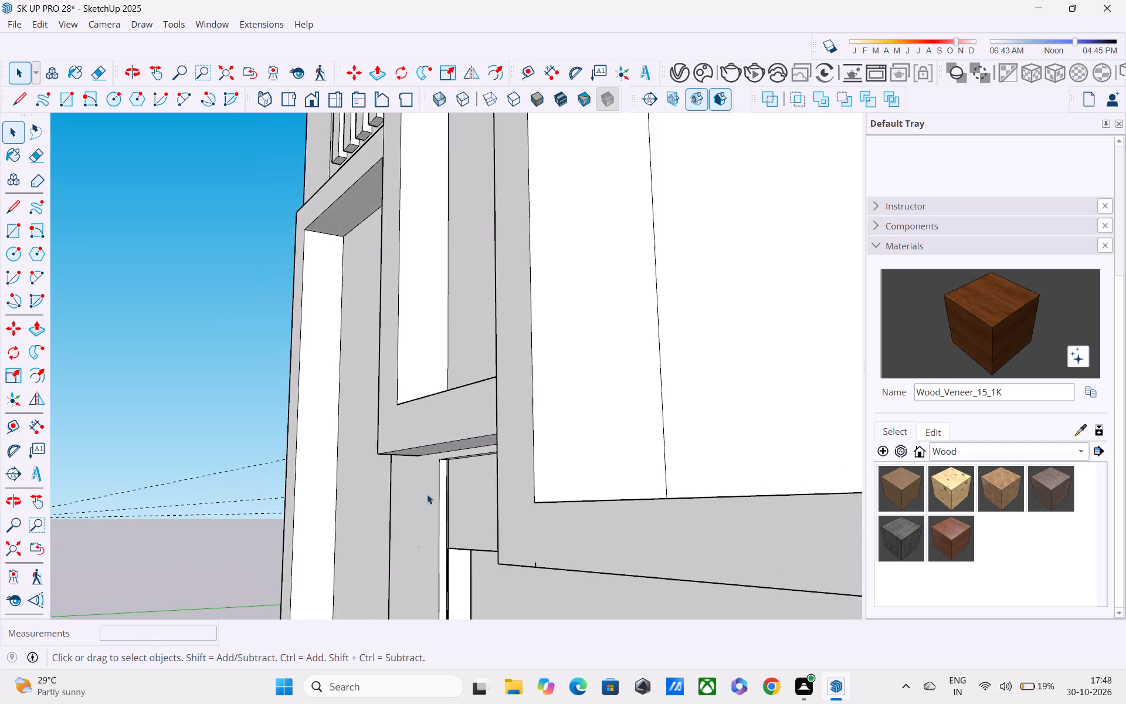
scroll(427, 494, "up", 18)
scroll(489, 444, "up", 4)
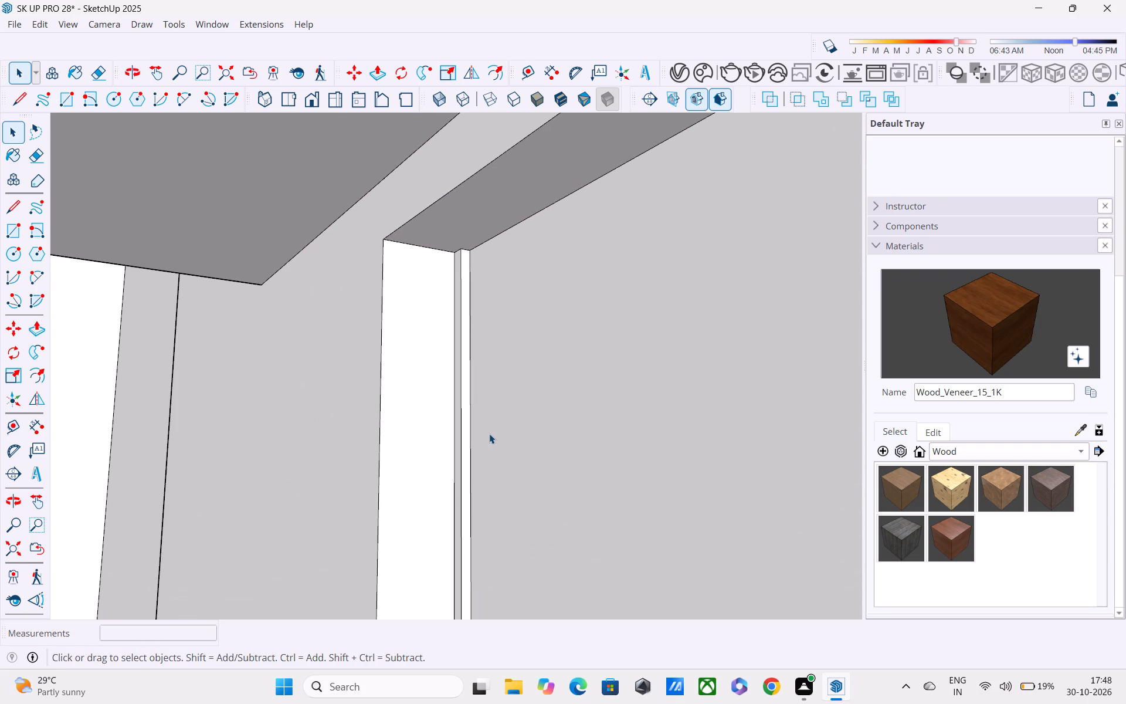
key("p")
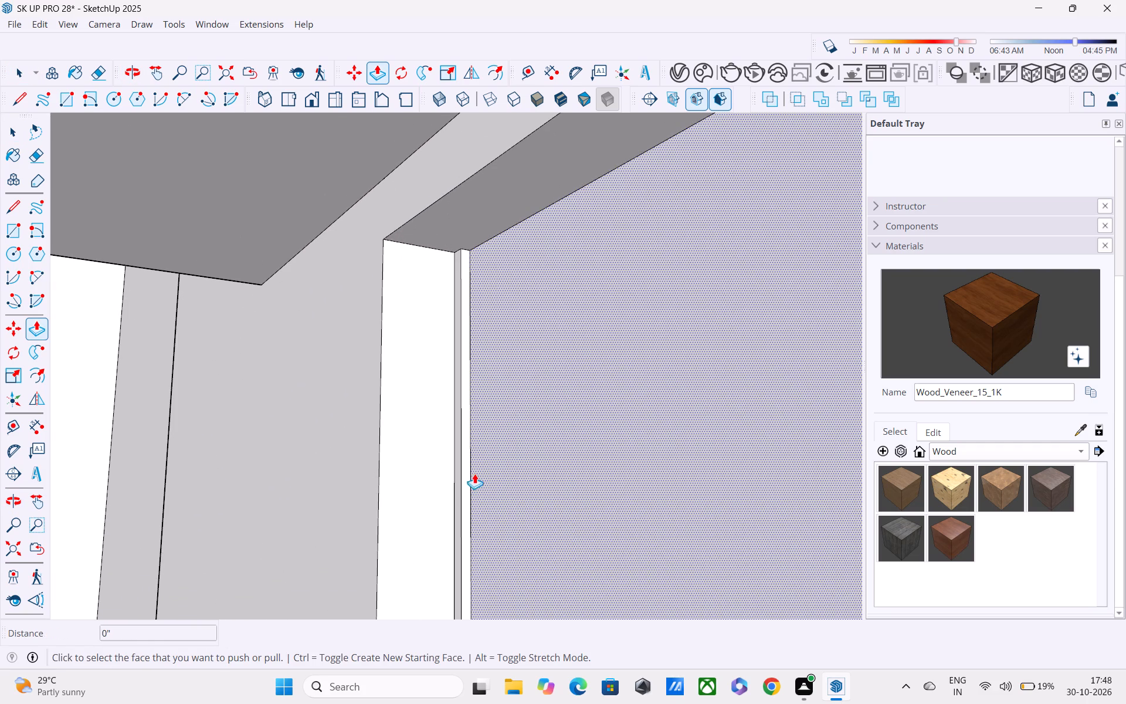
left_click(468, 486)
left_click(455, 500)
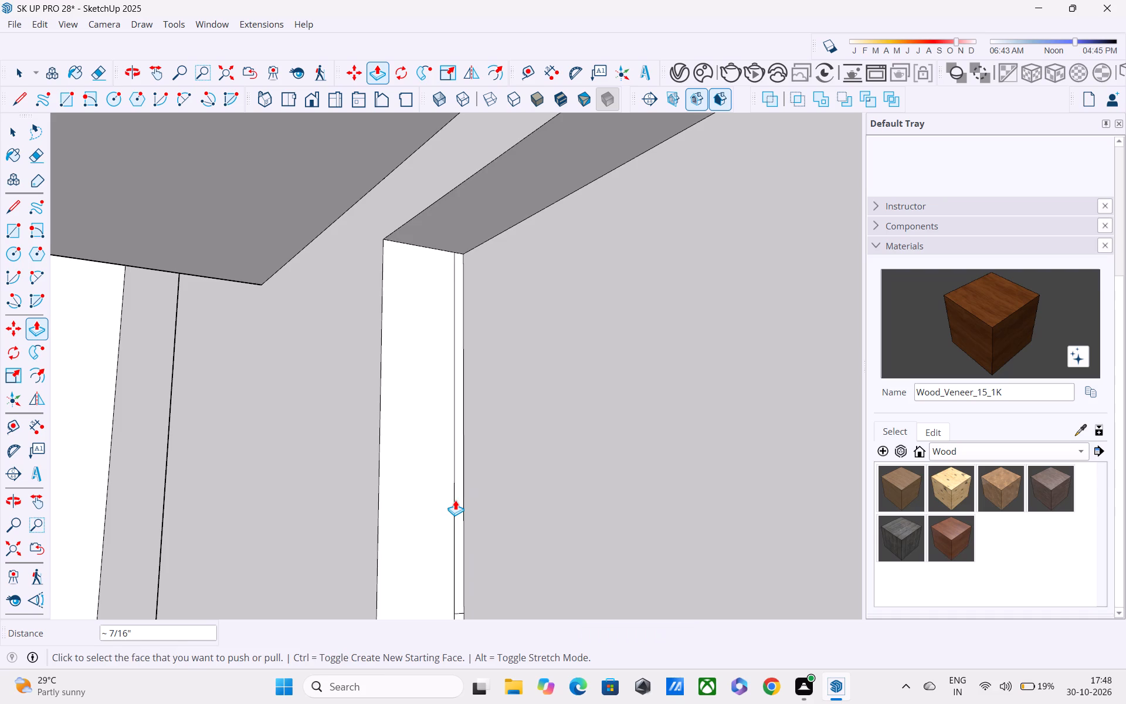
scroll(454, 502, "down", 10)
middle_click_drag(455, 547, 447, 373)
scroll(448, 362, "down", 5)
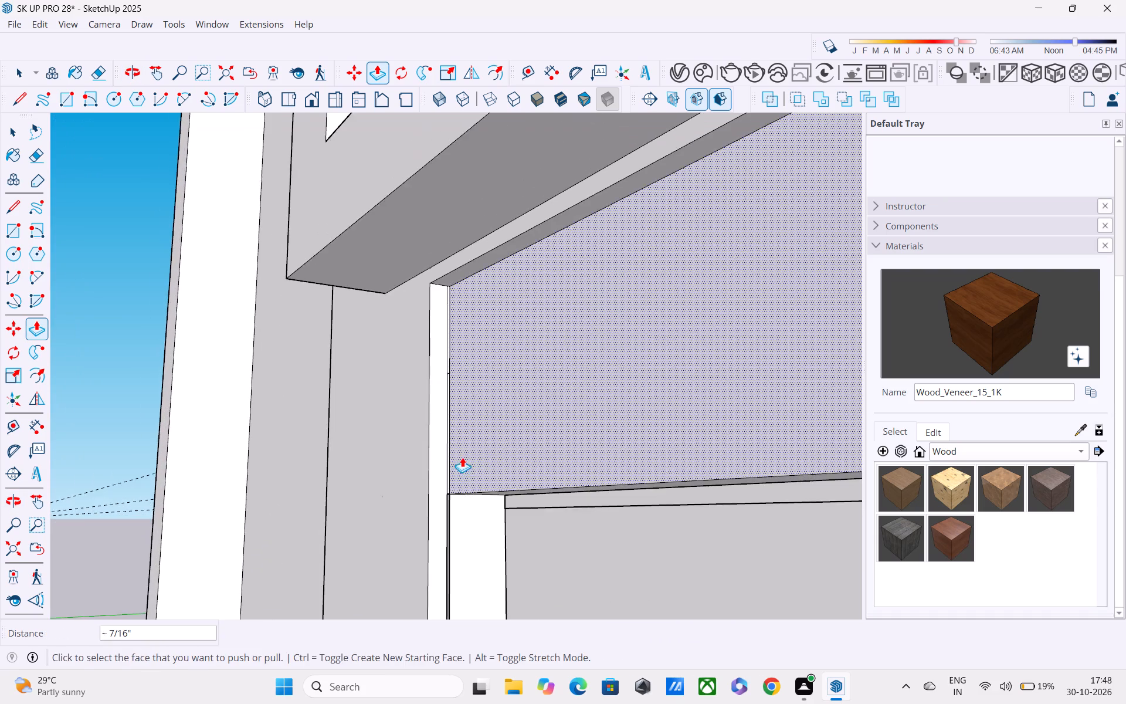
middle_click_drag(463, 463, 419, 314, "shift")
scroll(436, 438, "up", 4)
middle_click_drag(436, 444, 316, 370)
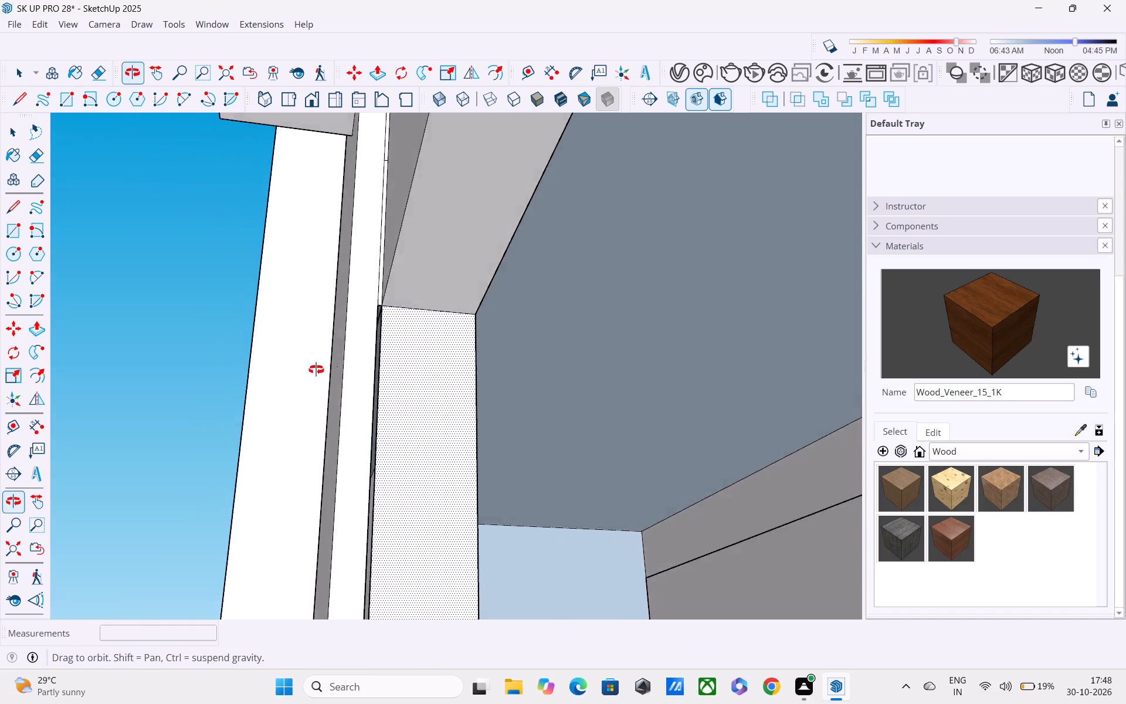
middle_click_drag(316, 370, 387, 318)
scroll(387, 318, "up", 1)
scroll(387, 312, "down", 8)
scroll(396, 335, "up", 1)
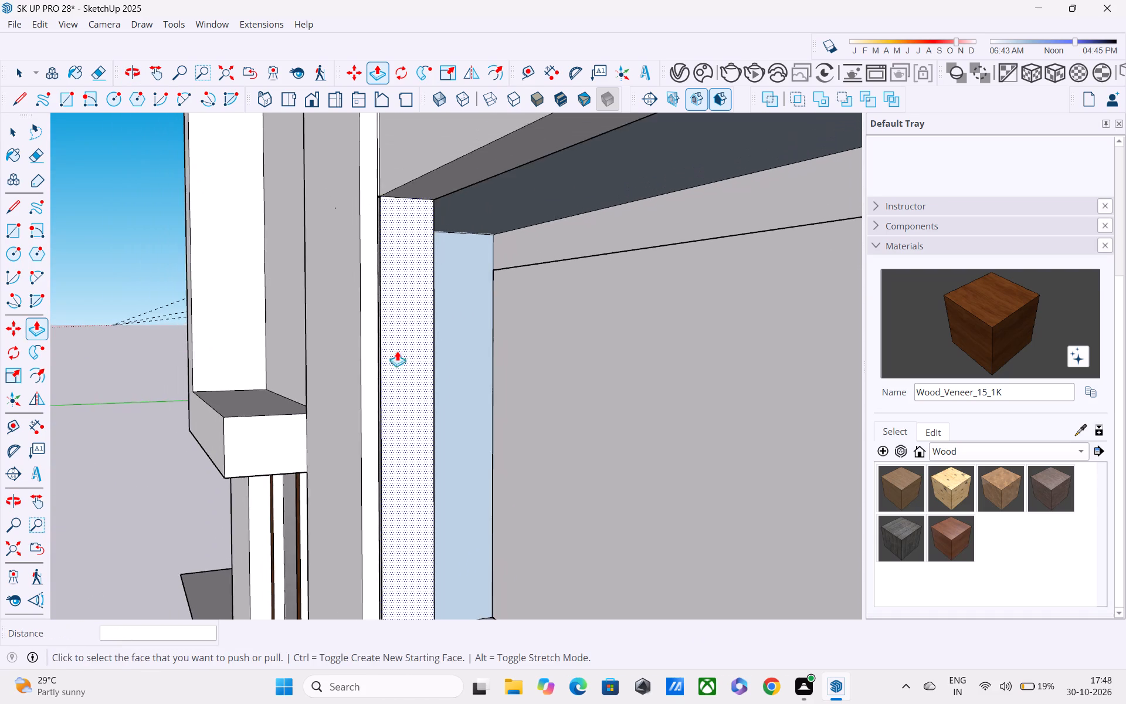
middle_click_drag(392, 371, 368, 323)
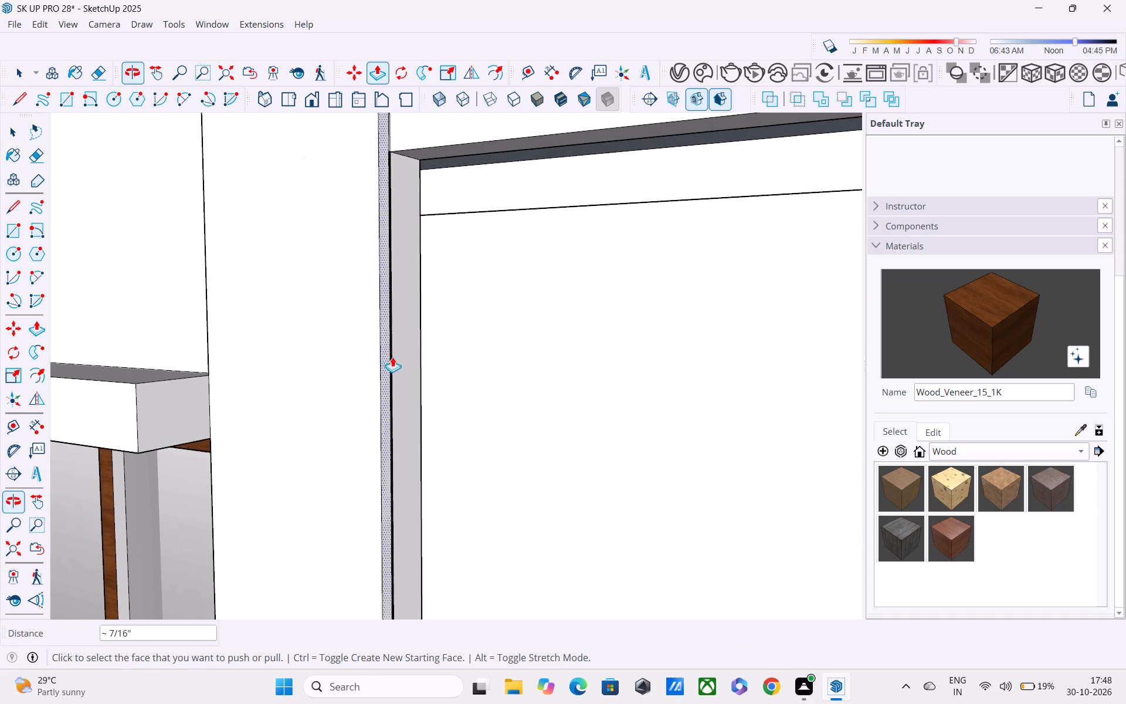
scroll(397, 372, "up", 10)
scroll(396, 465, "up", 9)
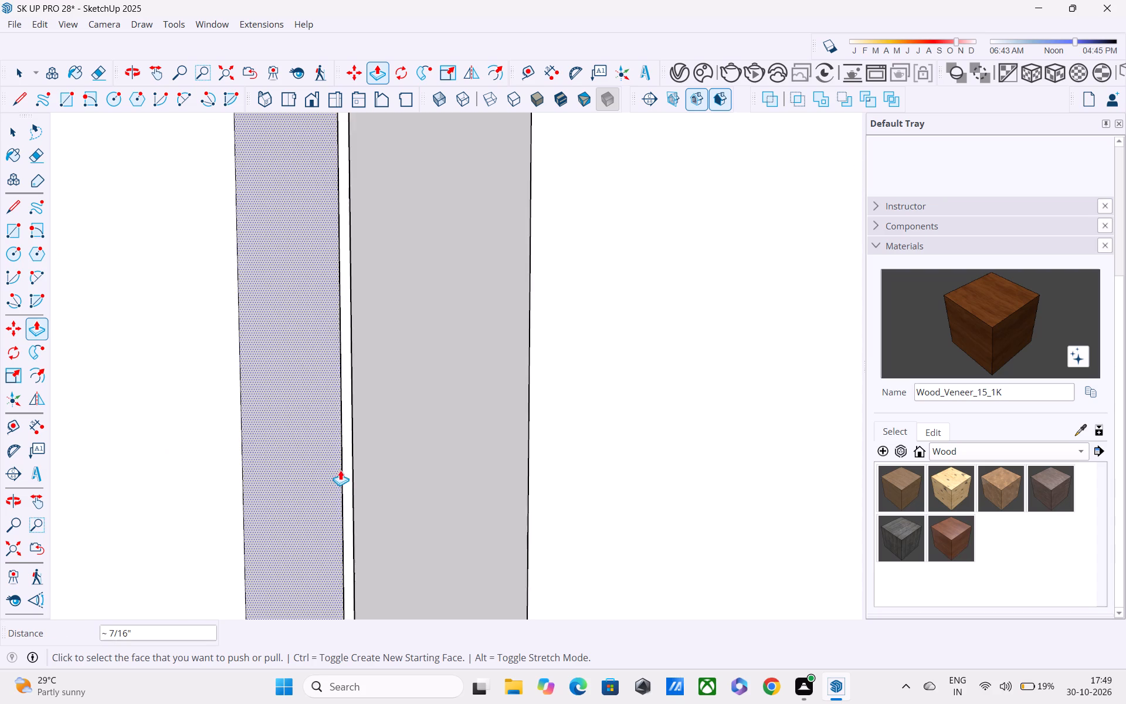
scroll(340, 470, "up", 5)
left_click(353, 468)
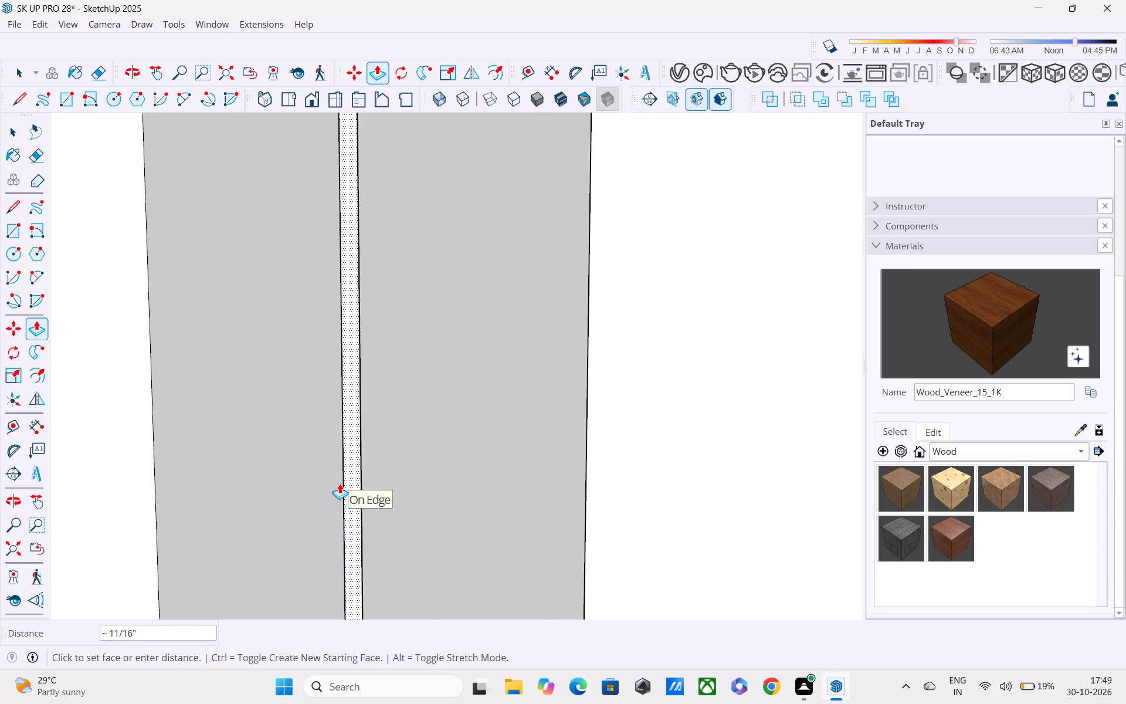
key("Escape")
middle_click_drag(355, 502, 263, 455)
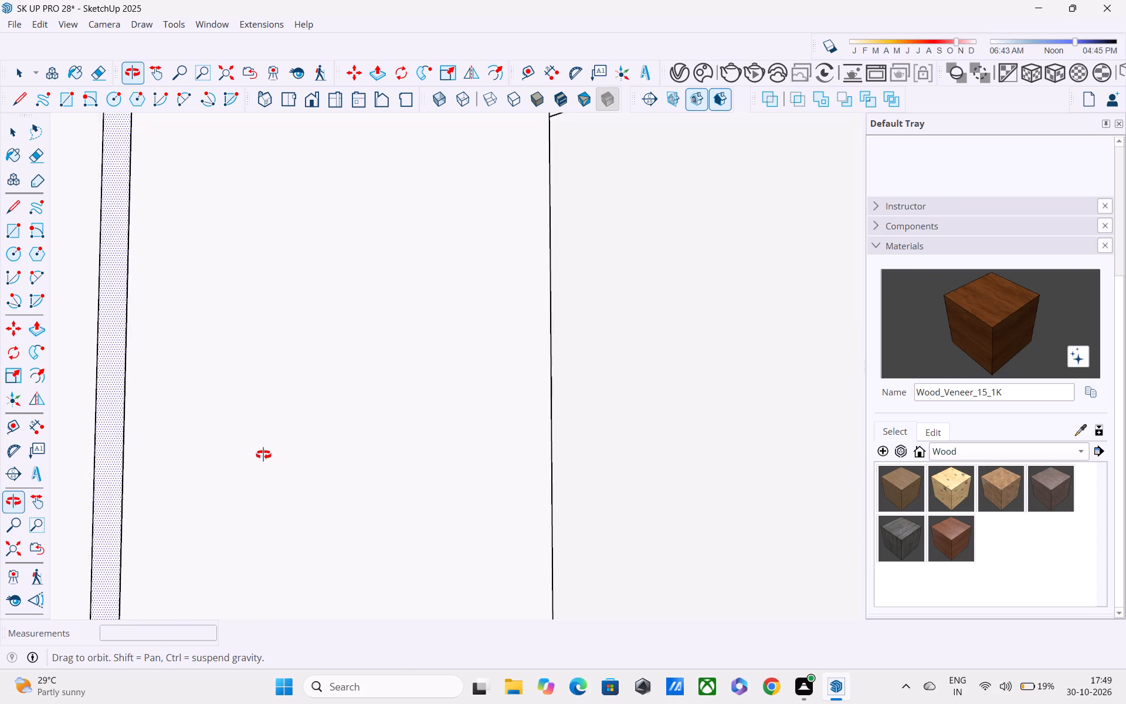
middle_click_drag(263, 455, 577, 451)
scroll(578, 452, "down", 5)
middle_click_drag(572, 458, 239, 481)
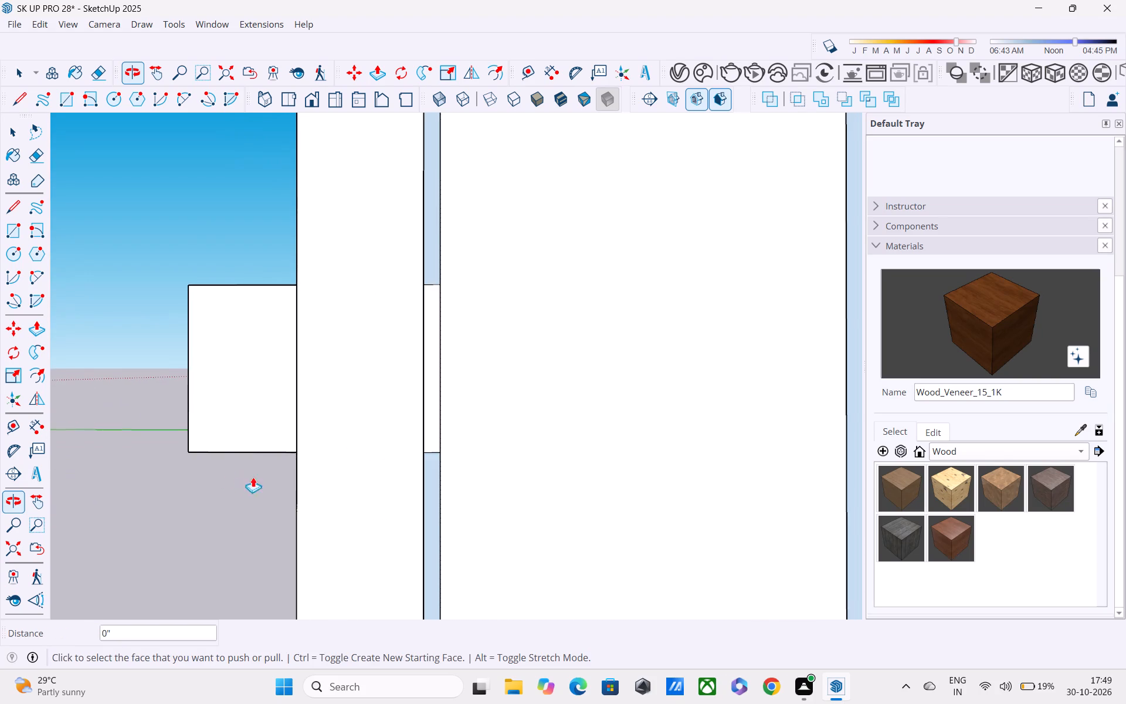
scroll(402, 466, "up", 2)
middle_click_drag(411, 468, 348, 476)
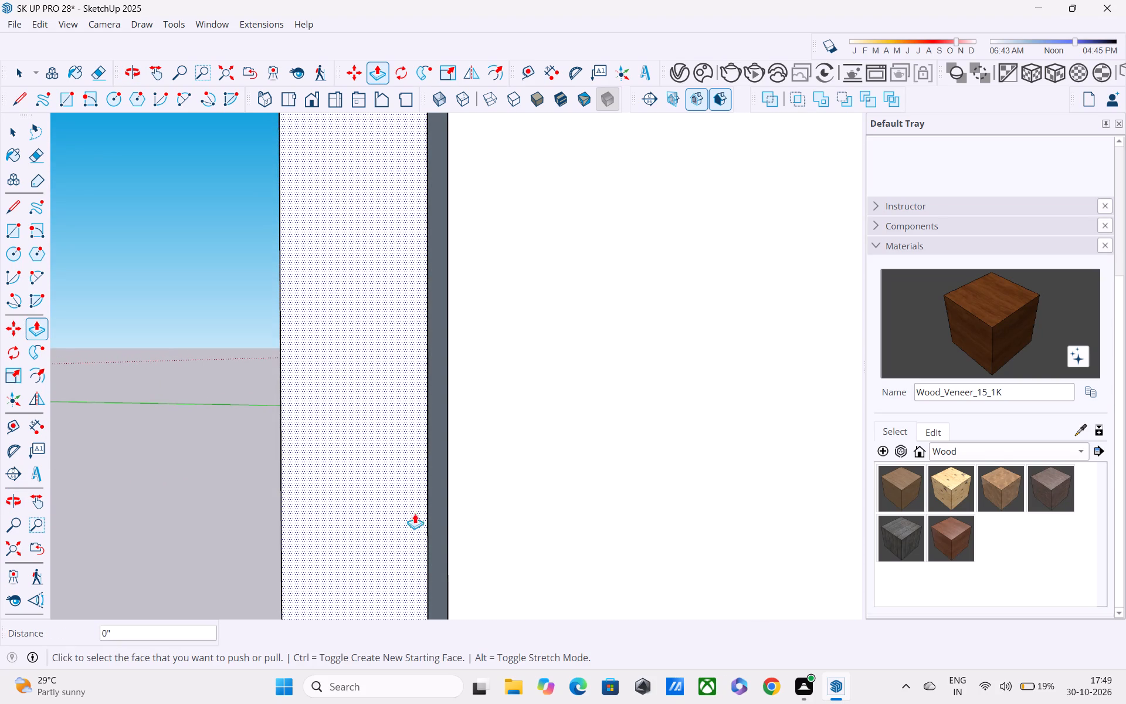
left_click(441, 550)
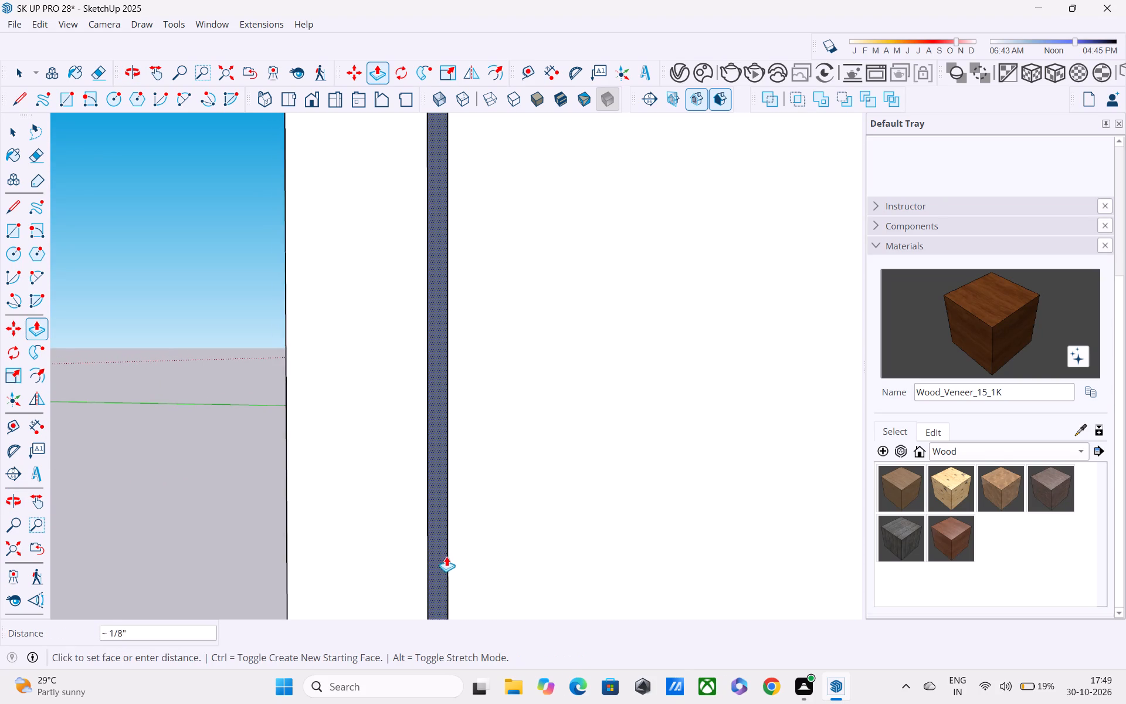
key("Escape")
Examine the narrow gap between the column and the thin strip, and the frame undersides above, from several angles.
scroll(451, 559, "down", 11)
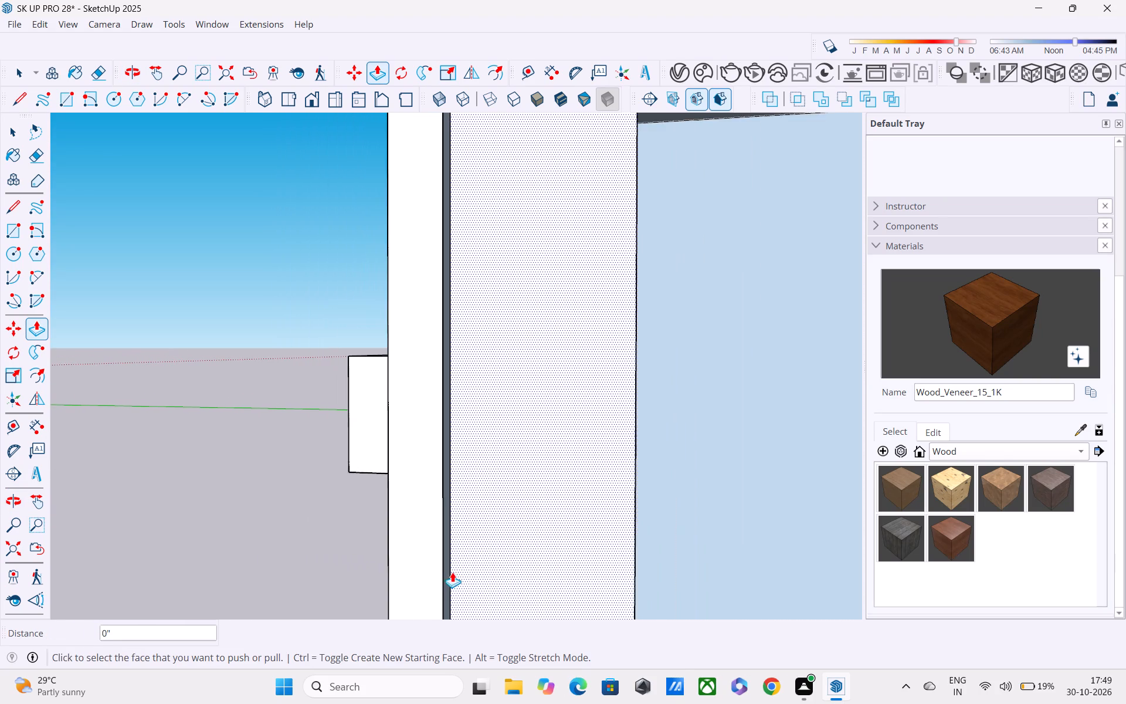
middle_click_drag(452, 572, 399, 472)
scroll(399, 465, "up", 1)
scroll(399, 461, "down", 6)
middle_click_drag(411, 498, 535, 465)
scroll(535, 472, "down", 2)
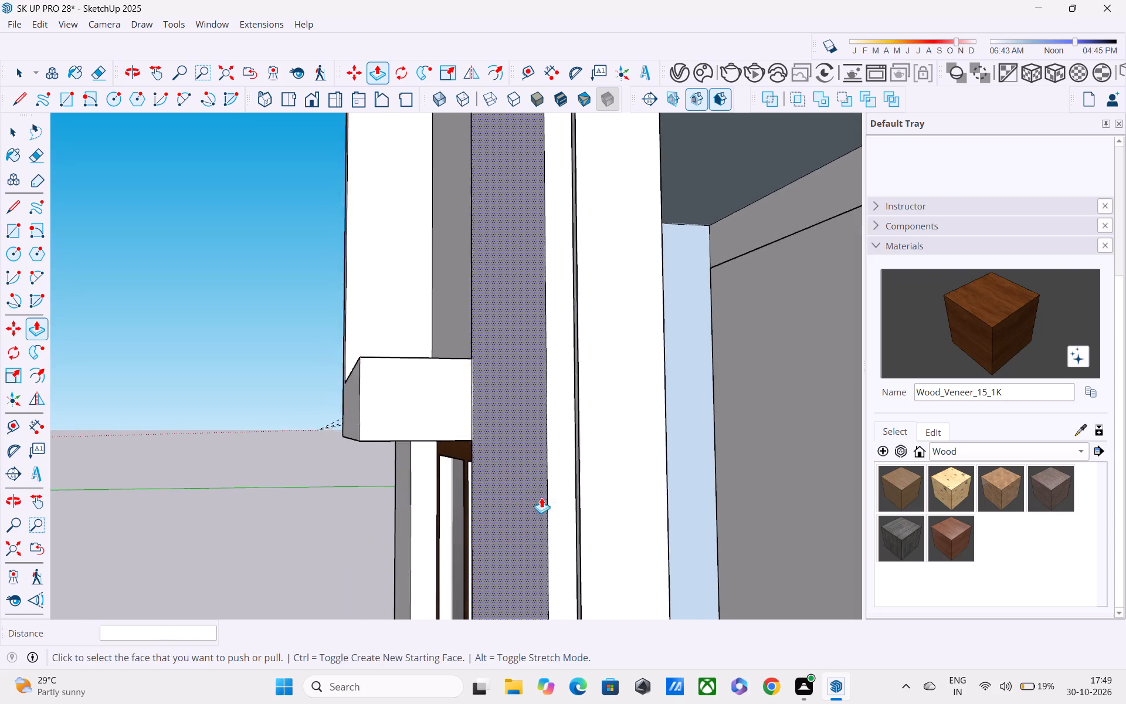
scroll(541, 497, "down", 4)
middle_click_drag(554, 537, 502, 441, "shift")
scroll(502, 435, "down", 6)
scroll(527, 561, "down", 4)
middle_click_drag(526, 554, 523, 517, "shift")
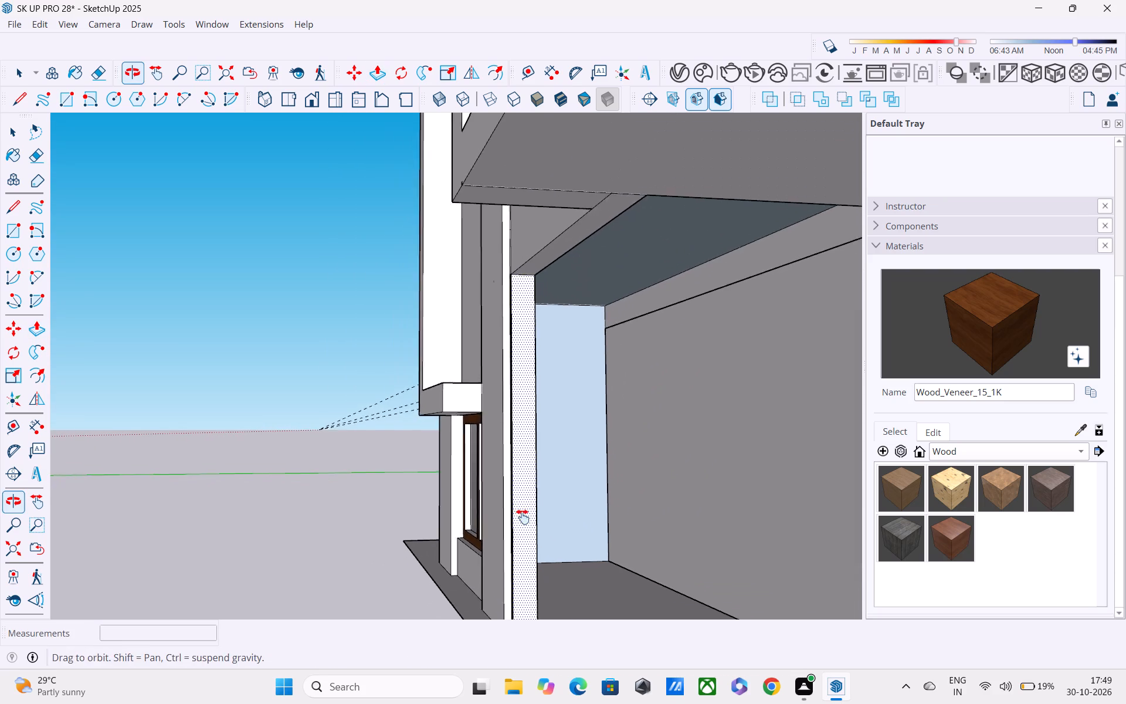
middle_click_drag(523, 517, 521, 508, "shift")
scroll(521, 502, "up", 1, "shift")
scroll(521, 502, "down", 4)
middle_click_drag(524, 519, 501, 461)
scroll(501, 459, "down", 2)
middle_click_drag(501, 461, 609, 565)
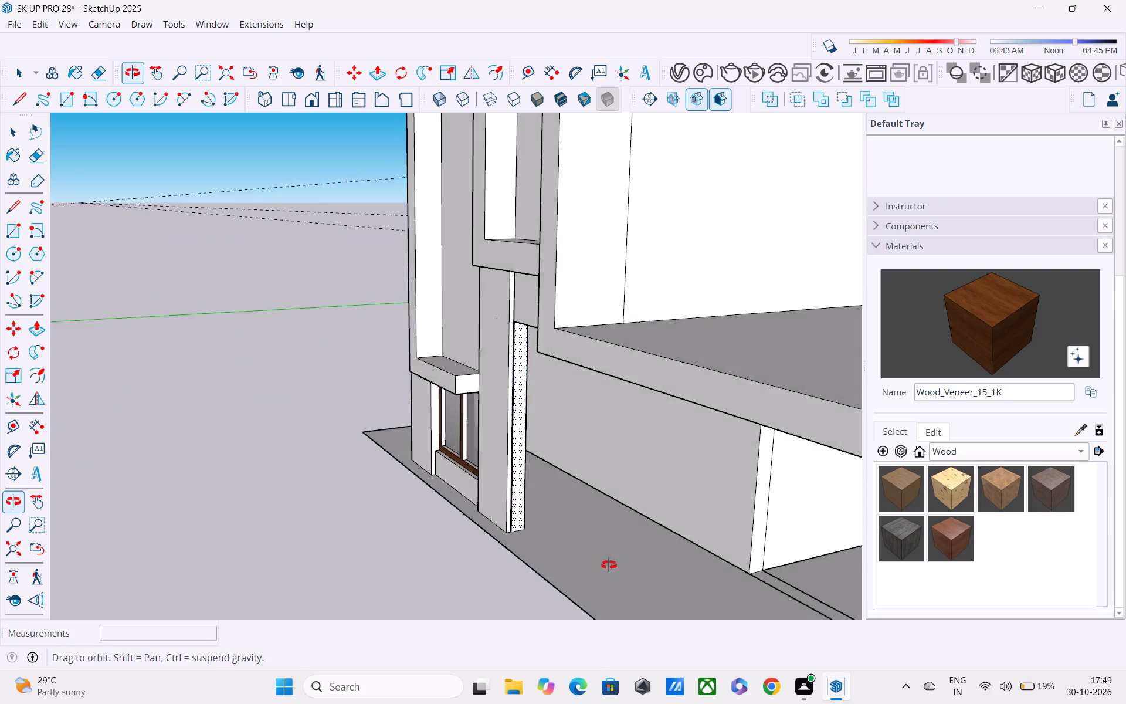
middle_click_drag(609, 565, 697, 653)
scroll(671, 523, "up", 1)
middle_click_drag(667, 514, 686, 401)
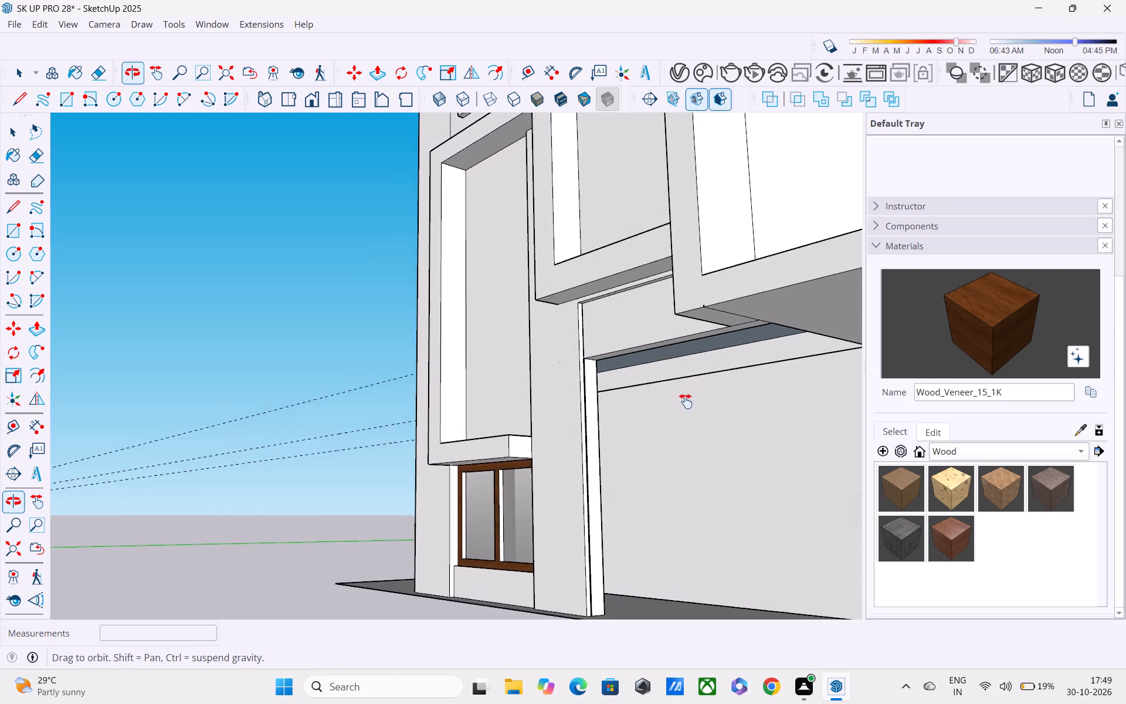
middle_click_drag(686, 401, 615, 422)
scroll(615, 422, "down", 4)
middle_click_drag(615, 419, 727, 295)
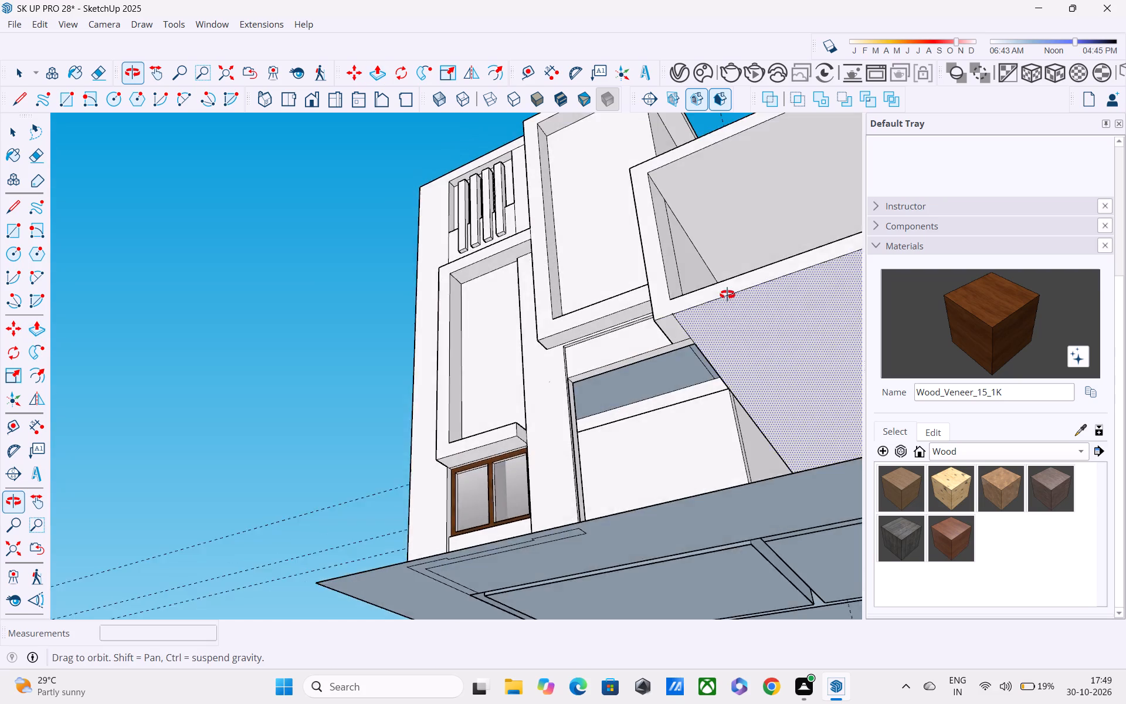
Pull the recessed wall band directly beneath the middle frame out flush with the face of the adjoining window column.
middle_click_drag(727, 295, 680, 395)
scroll(679, 395, "up", 5)
scroll(451, 483, "up", 4)
middle_click_drag(441, 466, 440, 389, "shift")
scroll(463, 395, "up", 3)
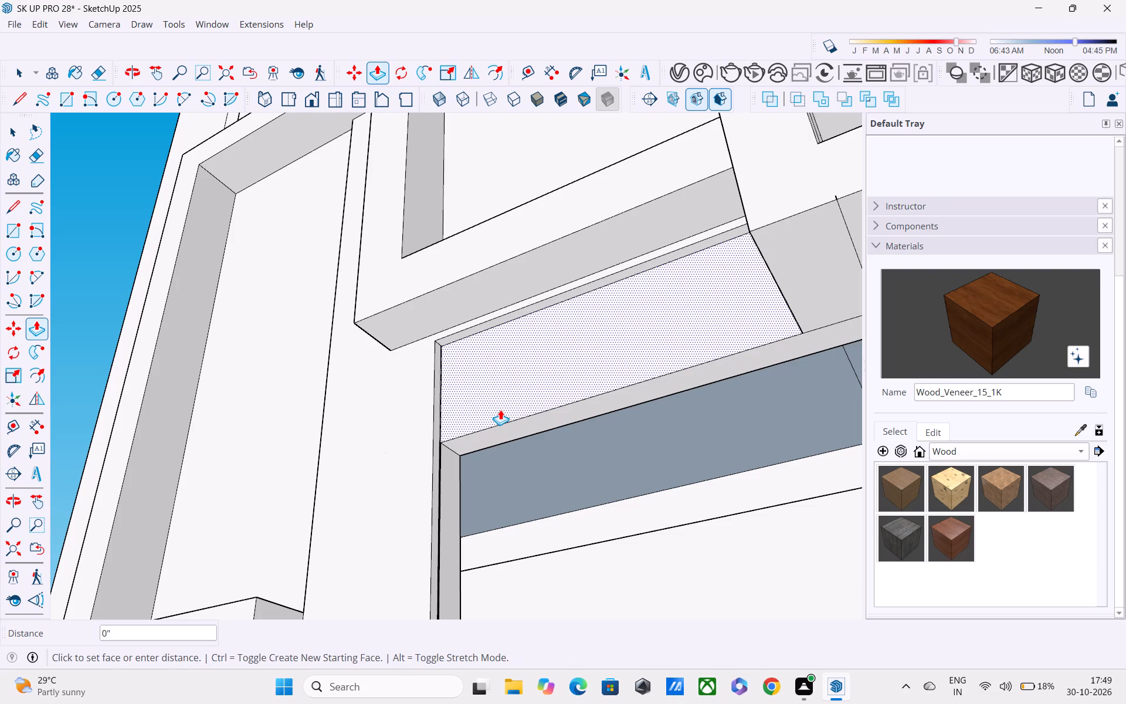
left_click(500, 409)
left_click(487, 390)
scroll(489, 353, "down", 5)
middle_click_drag(491, 356, 474, 279)
scroll(474, 279, "up", 5)
key("space")
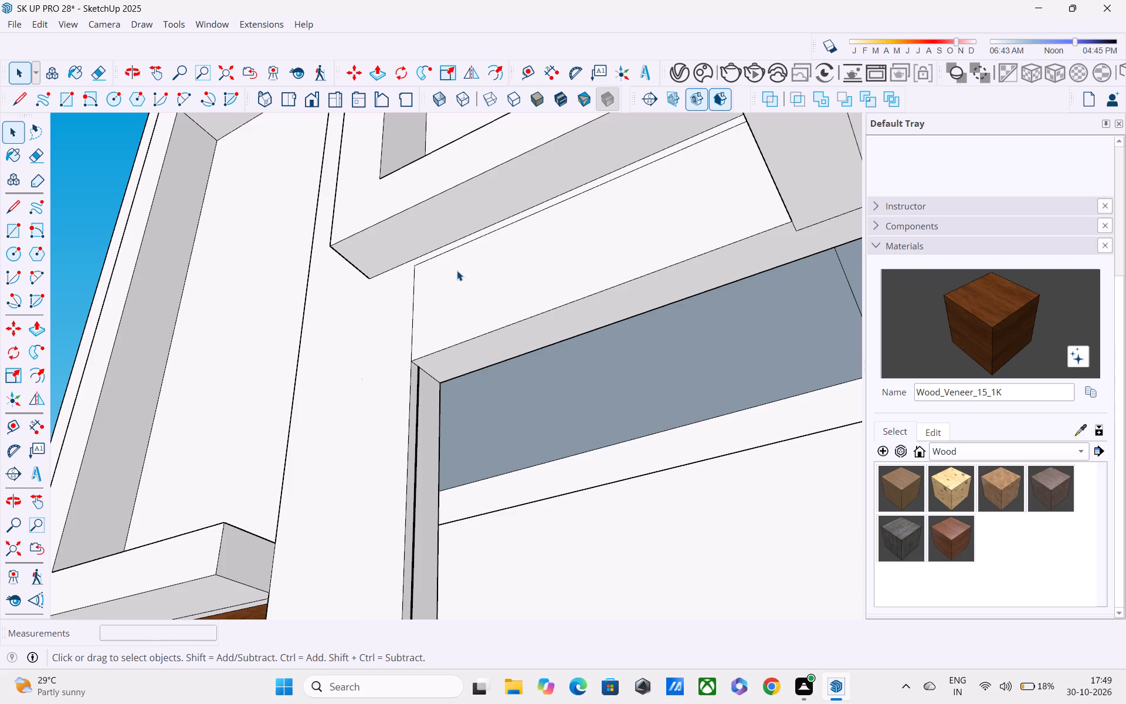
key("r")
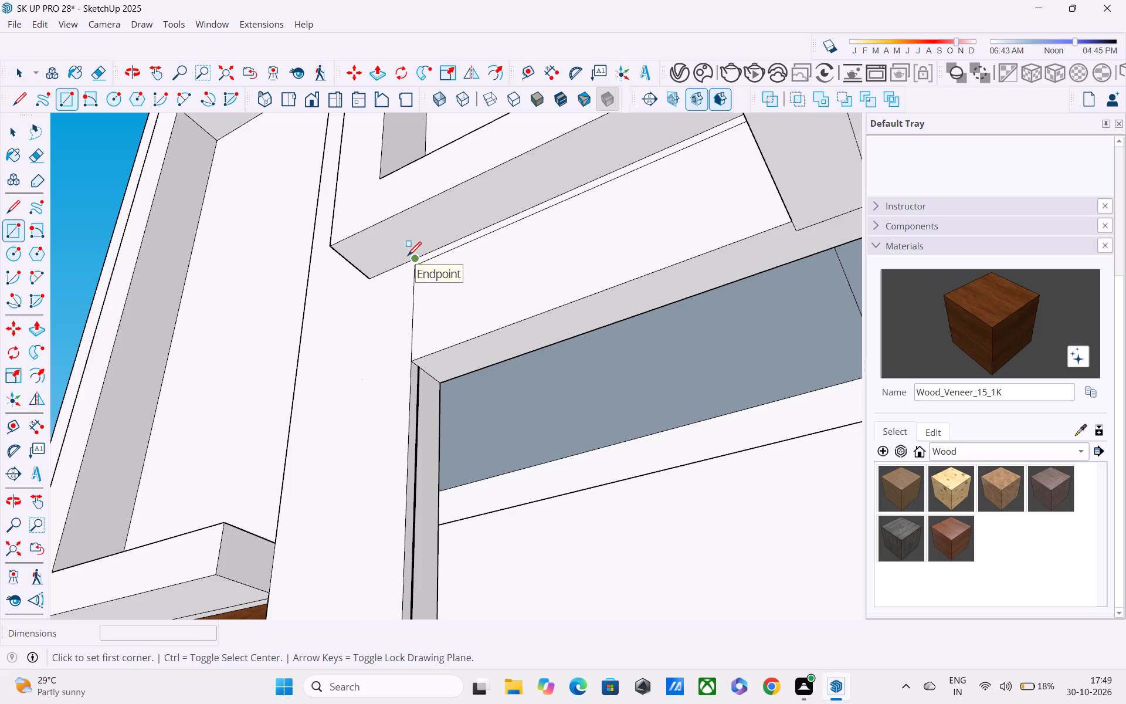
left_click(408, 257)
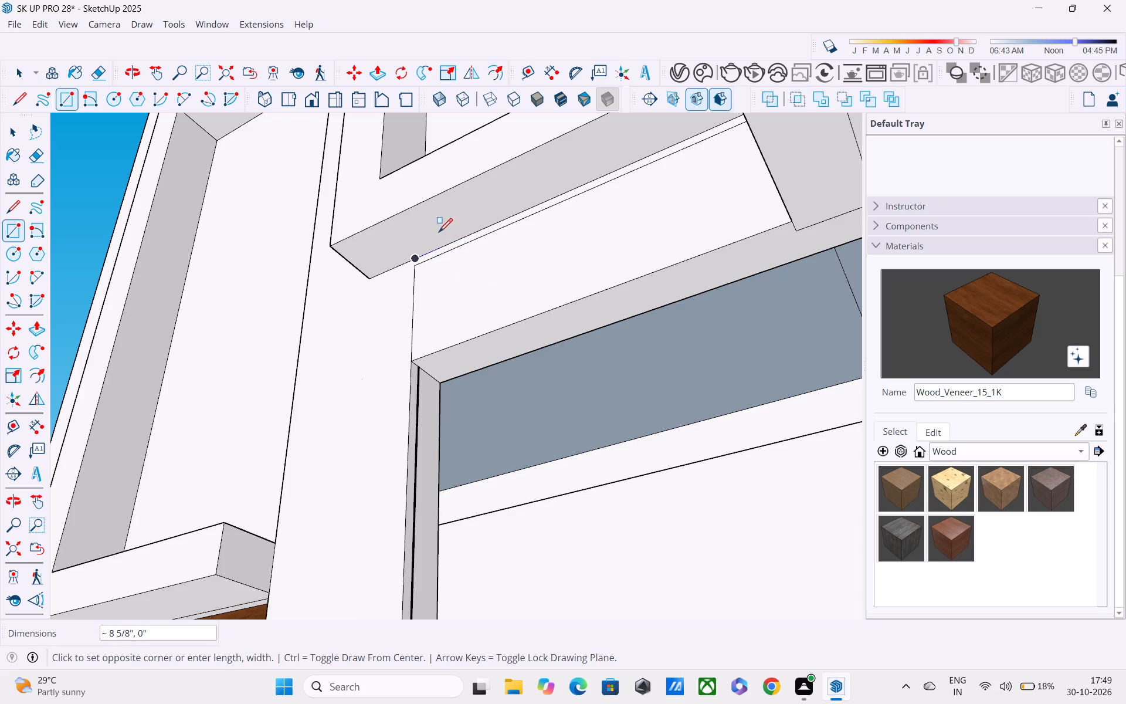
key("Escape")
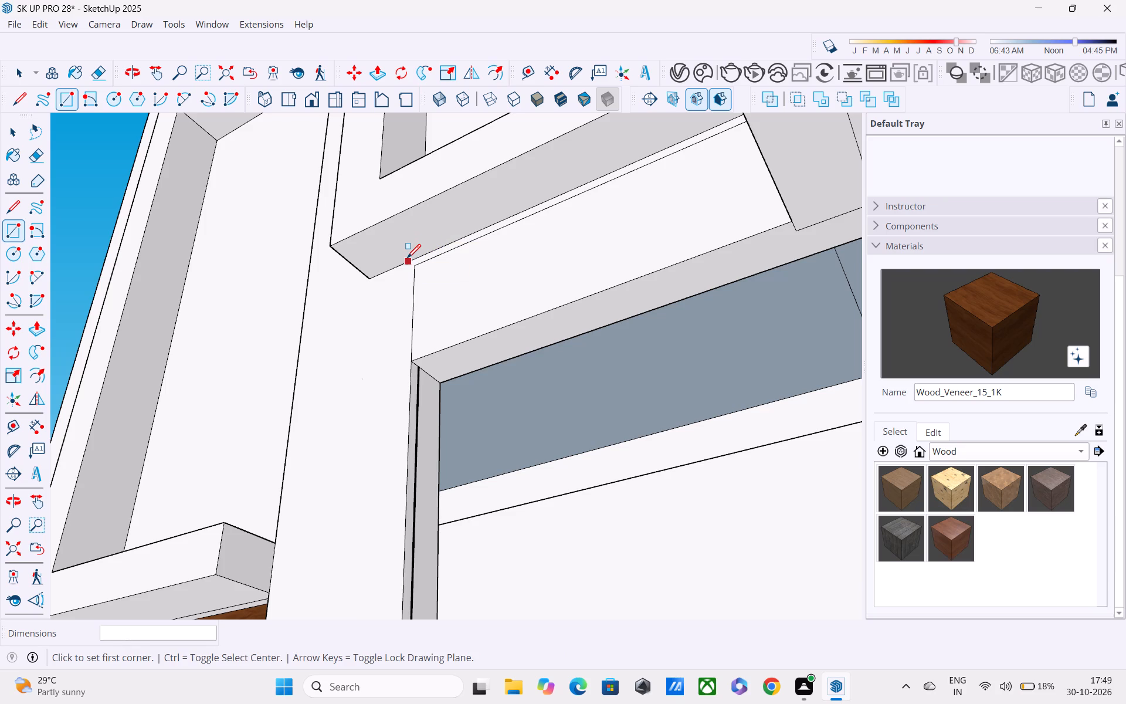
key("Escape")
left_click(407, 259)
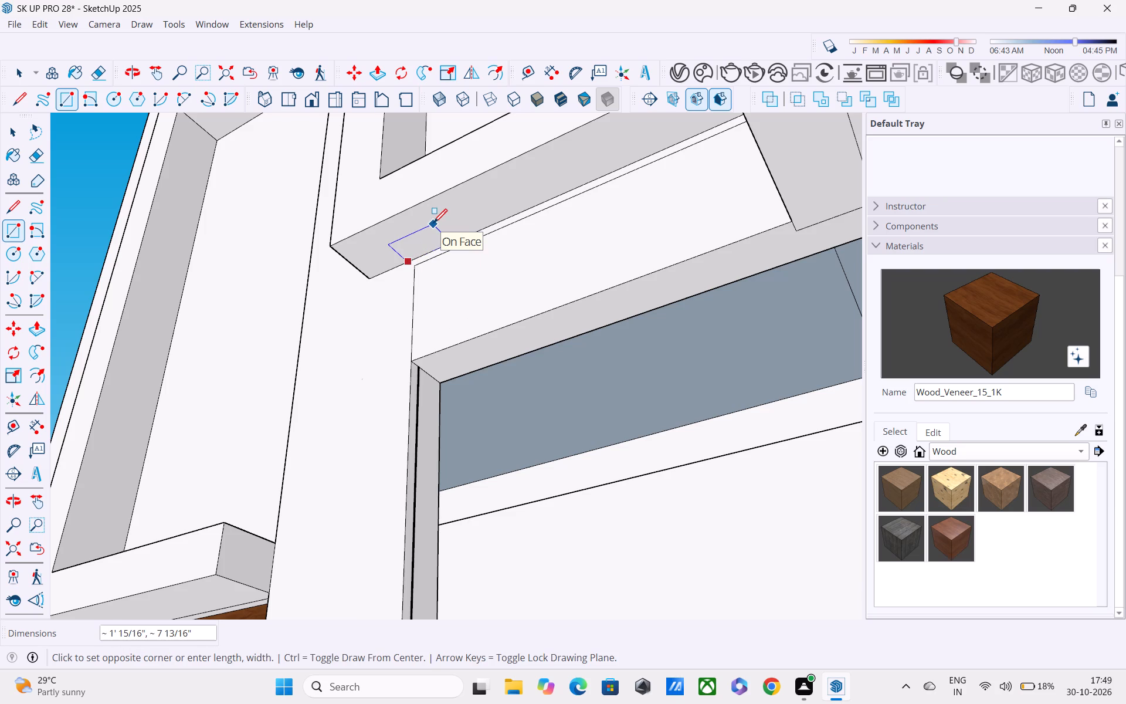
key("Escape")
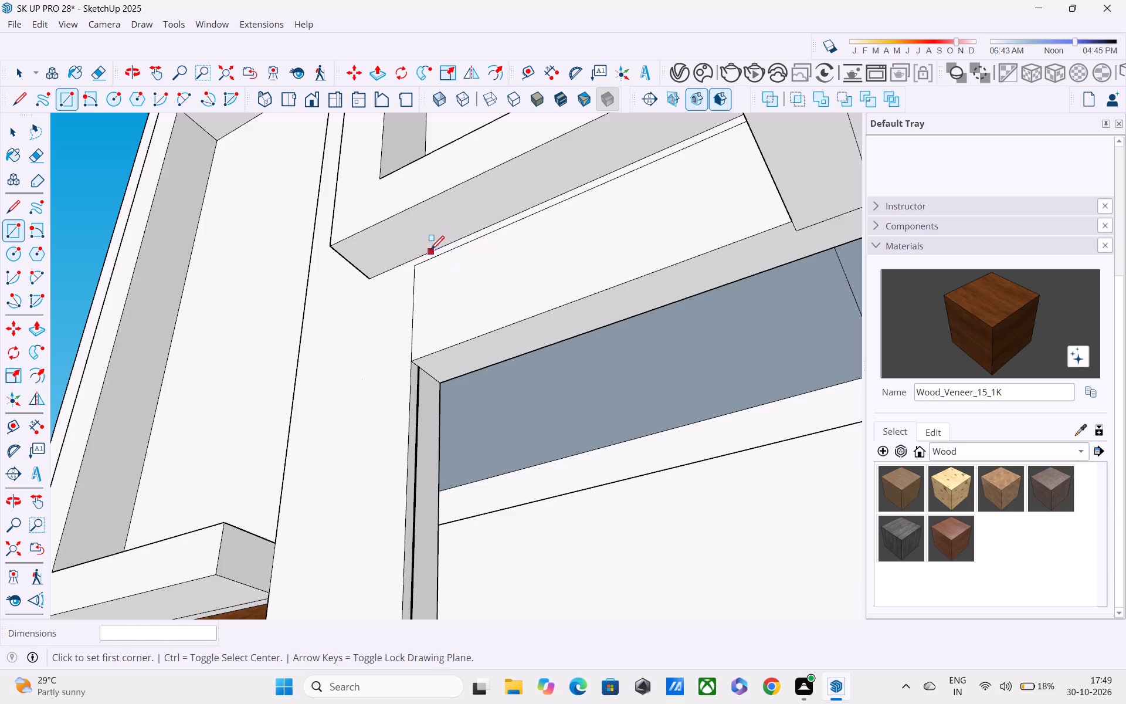
Draw a rectangle about 8 7/16" by 3 7/16" on the middle frame's underside, against its wall-side edge near the column.
left_click(430, 252)
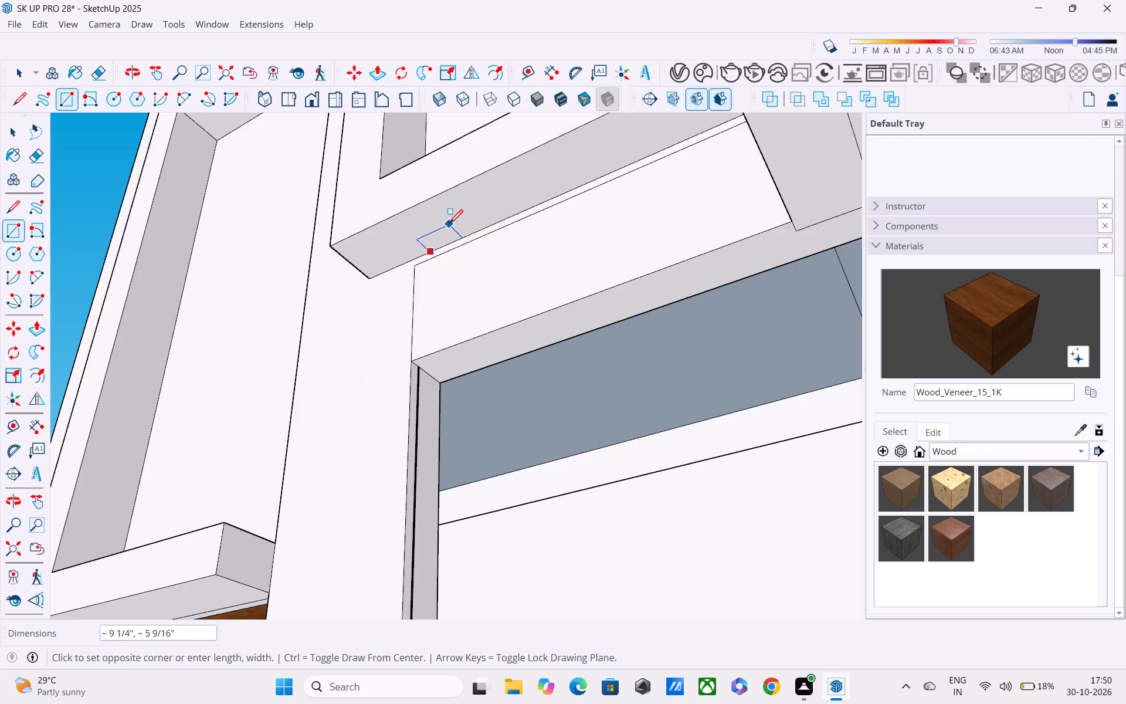
scroll(449, 225, "up", 5)
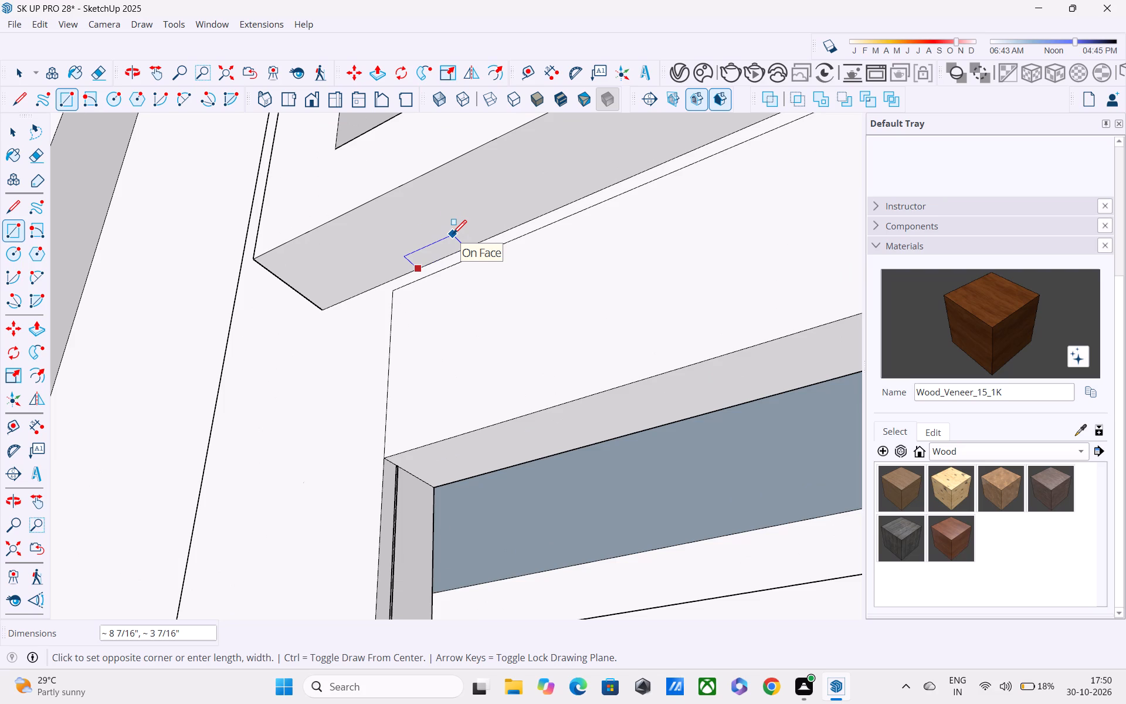
left_click(452, 233)
key("space")
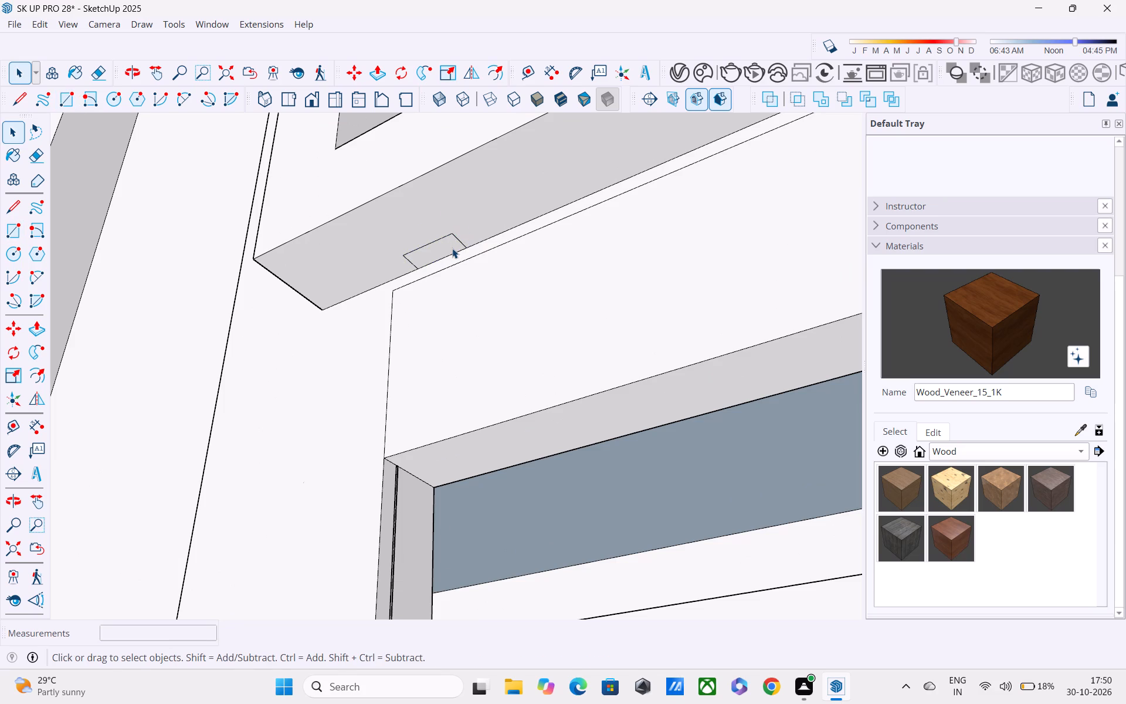
Copy the small rectangle's outline about 4' 2 3/4" along the wall-side edge of the middle frame's underside, away from the column.
left_click(446, 236, "shift")
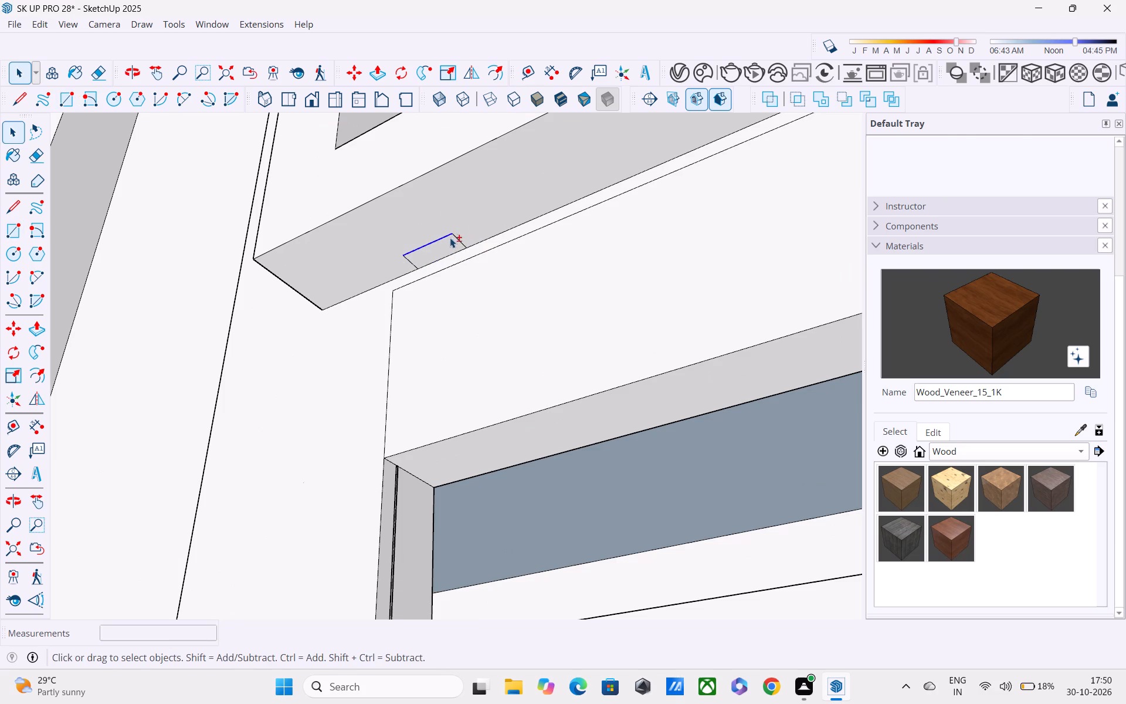
left_click(462, 244, "shift")
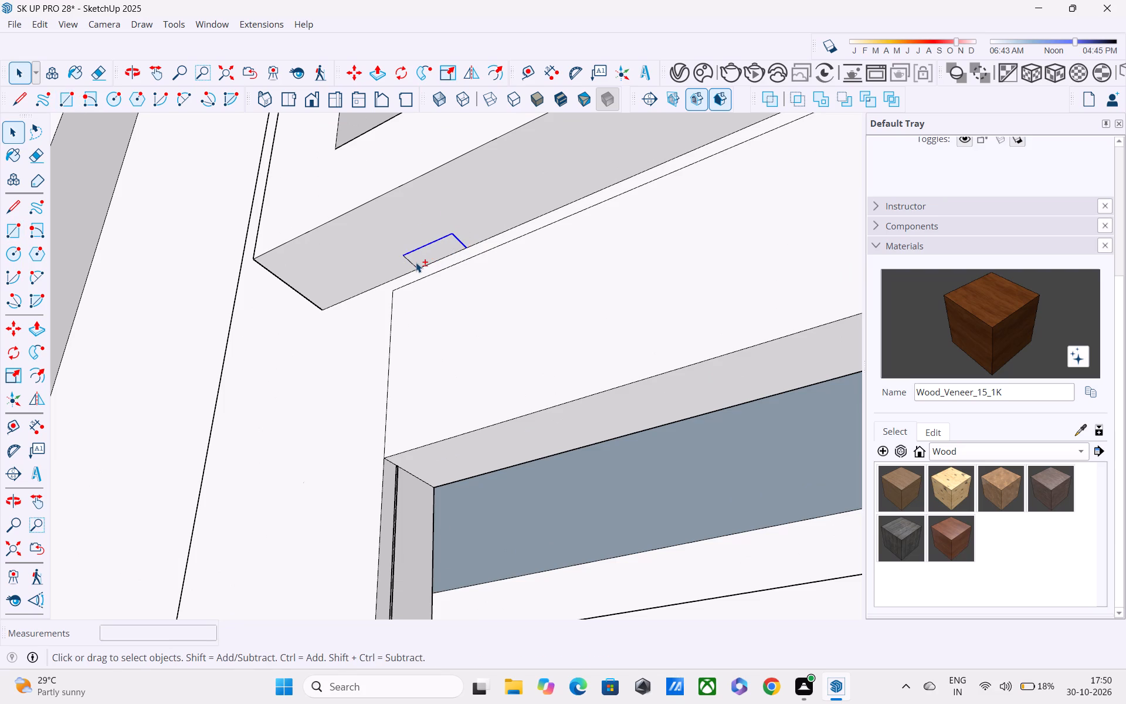
left_click(415, 268, "shift")
left_click(438, 259, "shift")
key("m")
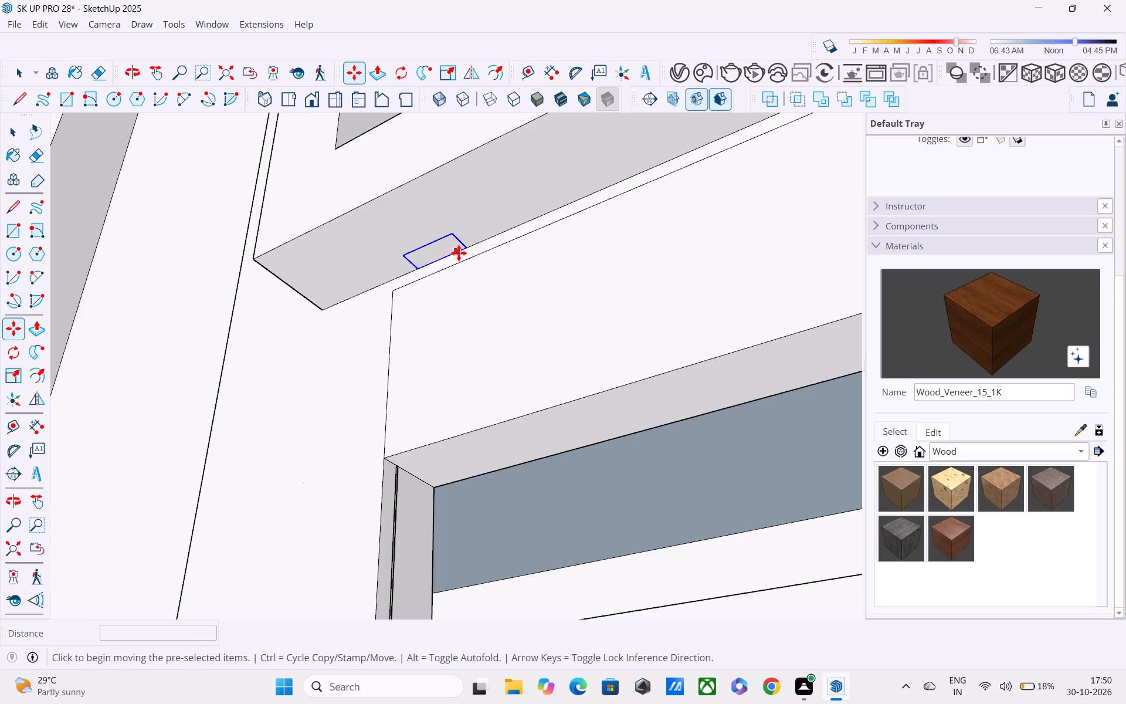
left_click(462, 250)
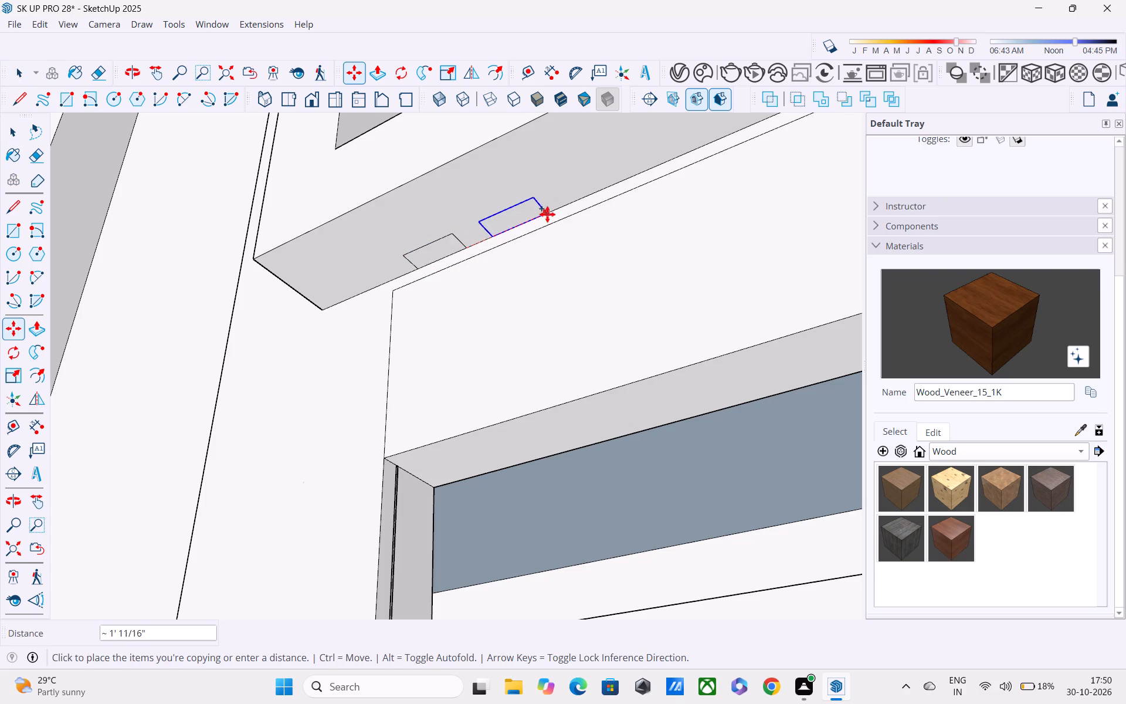
middle_click_drag(555, 208, 339, 259, "shift")
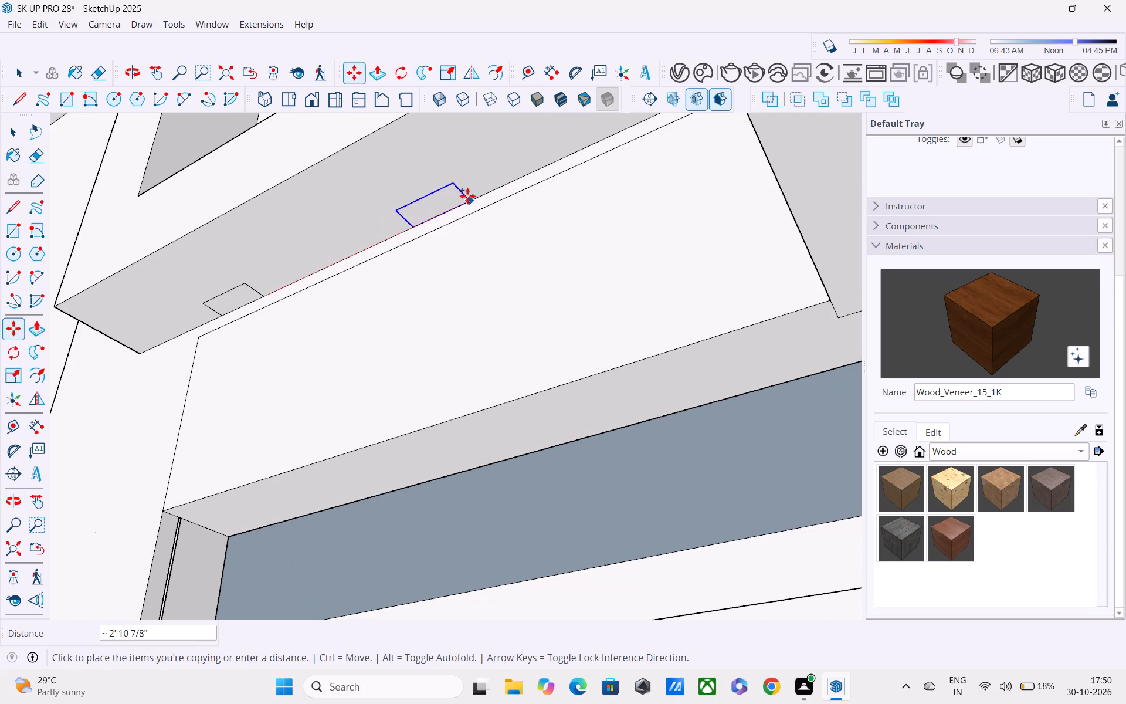
middle_click_drag(518, 174, 420, 225)
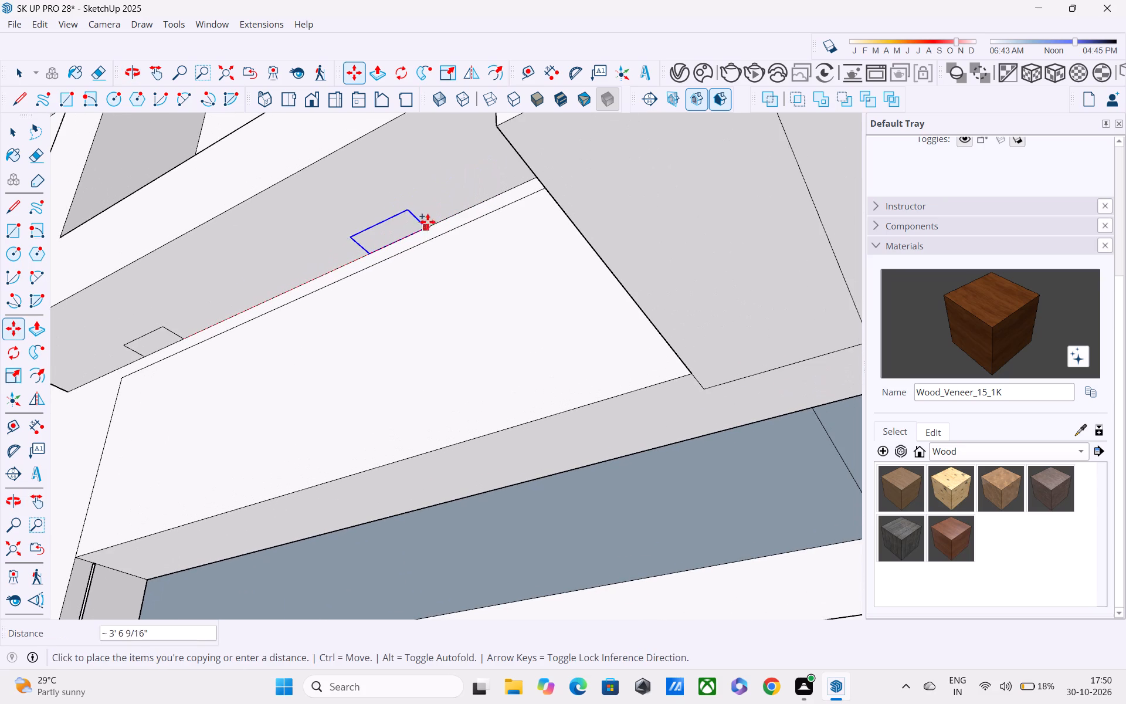
scroll(480, 199, "down", 3)
middle_click_drag(480, 199, 542, 215)
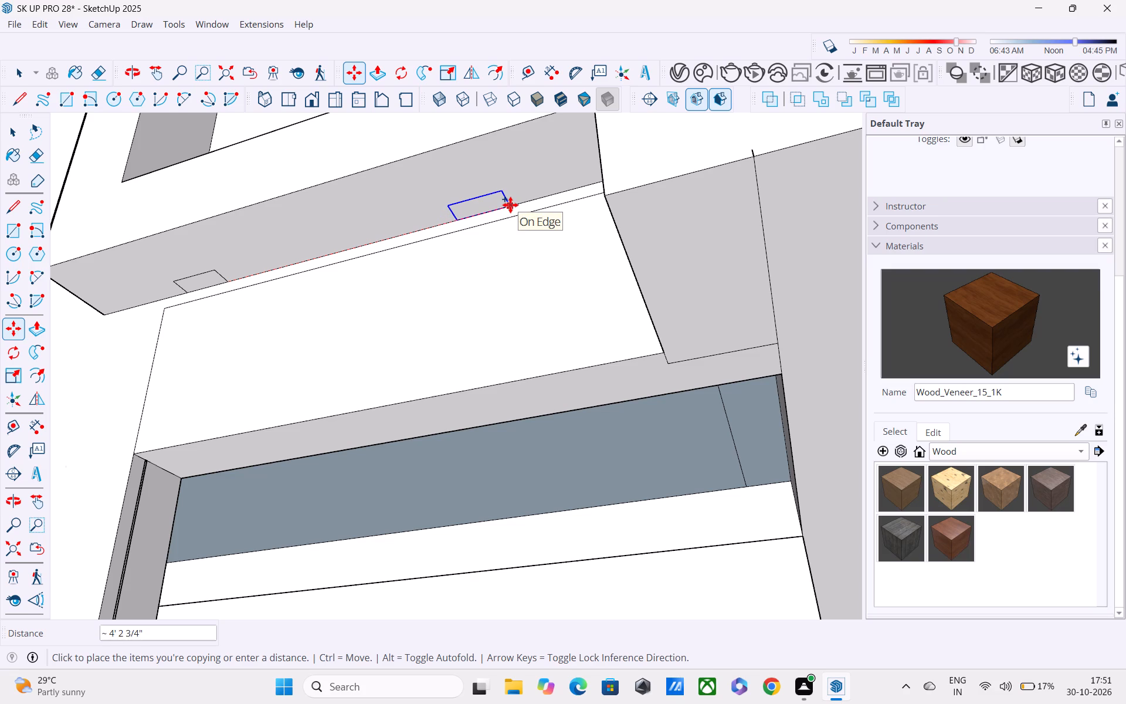
left_click(510, 205)
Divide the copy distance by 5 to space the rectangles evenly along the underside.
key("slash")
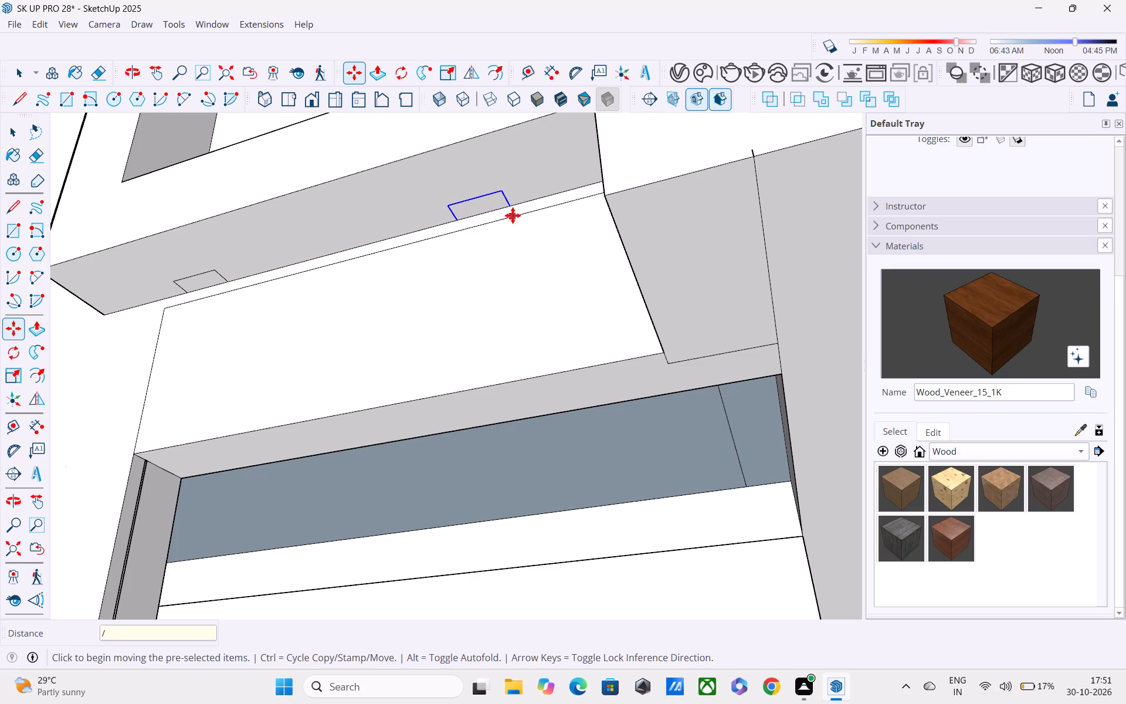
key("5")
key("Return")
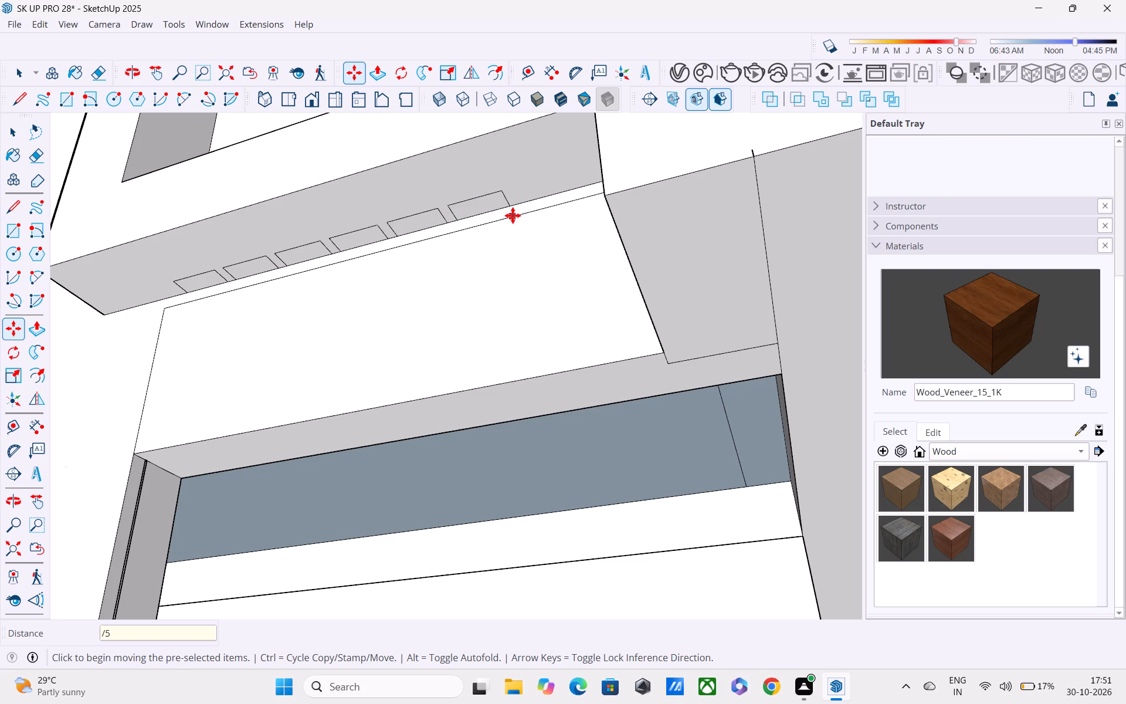
Divide the copy distance by 4 to make five evenly spaced rectangles along the underside.
key("slash")
key("4")
key("Return")
Pull the rectangle farthest from the column down about 2' 5 1/2" from the middle frame's underside.
key("p")
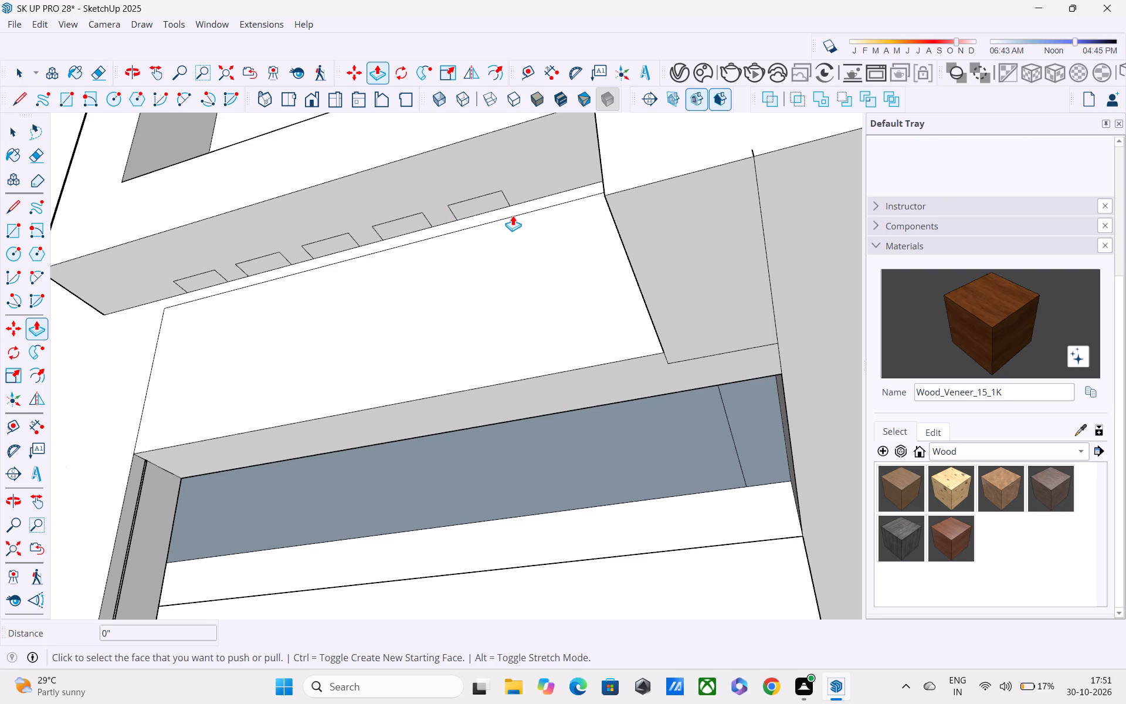
left_click(489, 197)
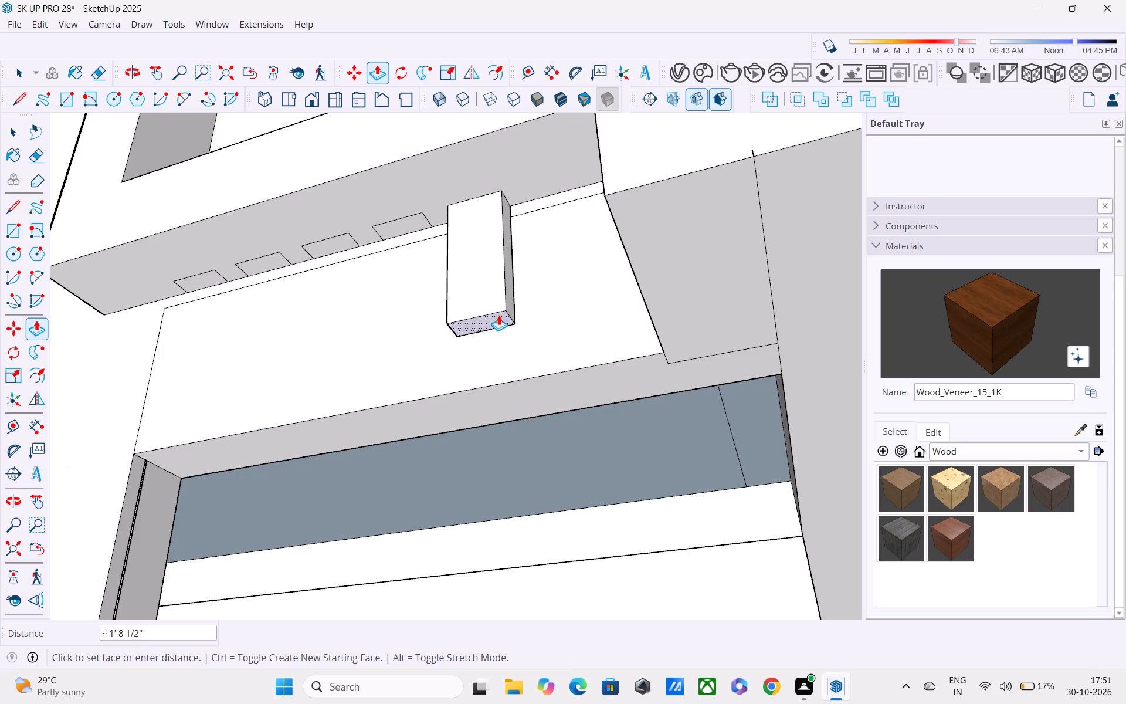
scroll(495, 306, "down", 2)
middle_click_drag(493, 303, 494, 191, "shift")
scroll(489, 165, "down", 4)
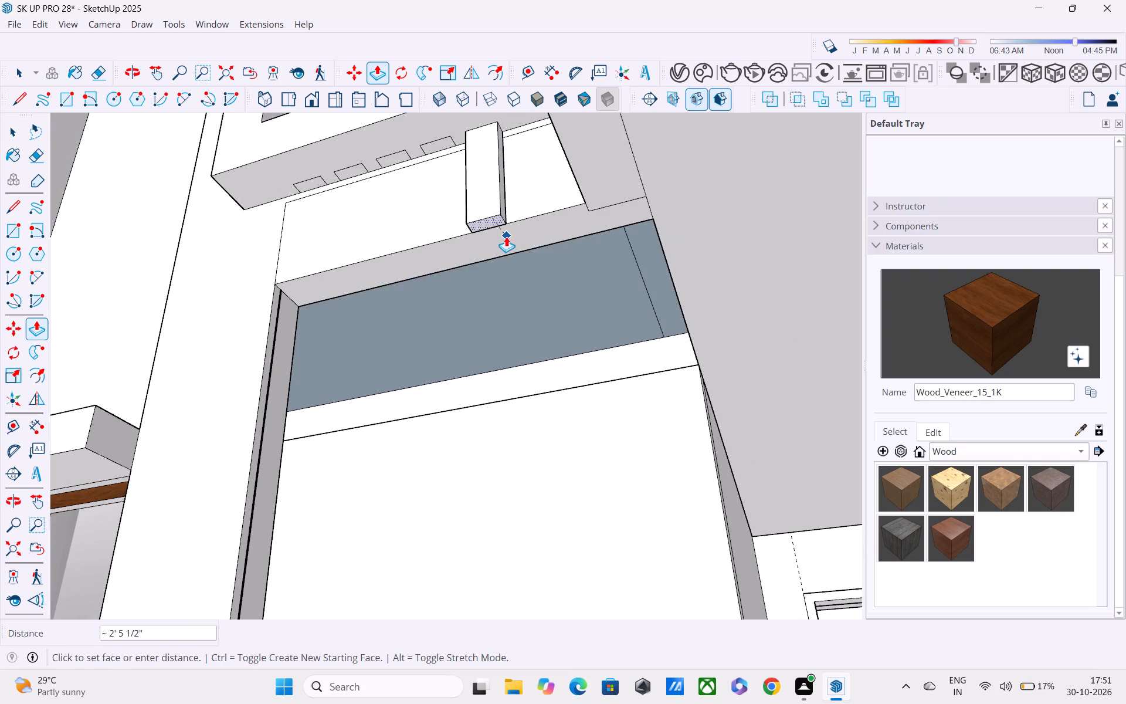
scroll(506, 238, "down", 1)
middle_click_drag(501, 232, 490, 182, "shift")
left_click(494, 191)
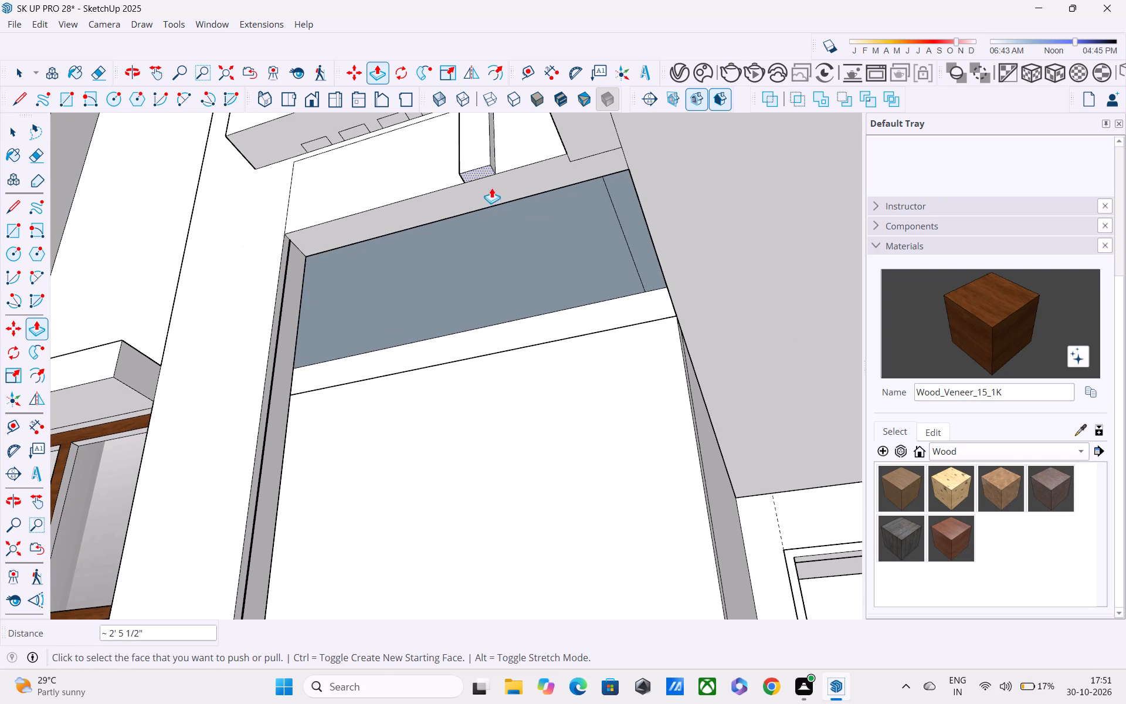
Extend that hanging strip's bottom end down in stages to the base of the wall, the last pull about 5' 6 1/4".
left_click_drag(480, 175, 499, 356)
scroll(500, 363, "down", 1)
middle_click_drag(489, 347, 473, 299, "shift")
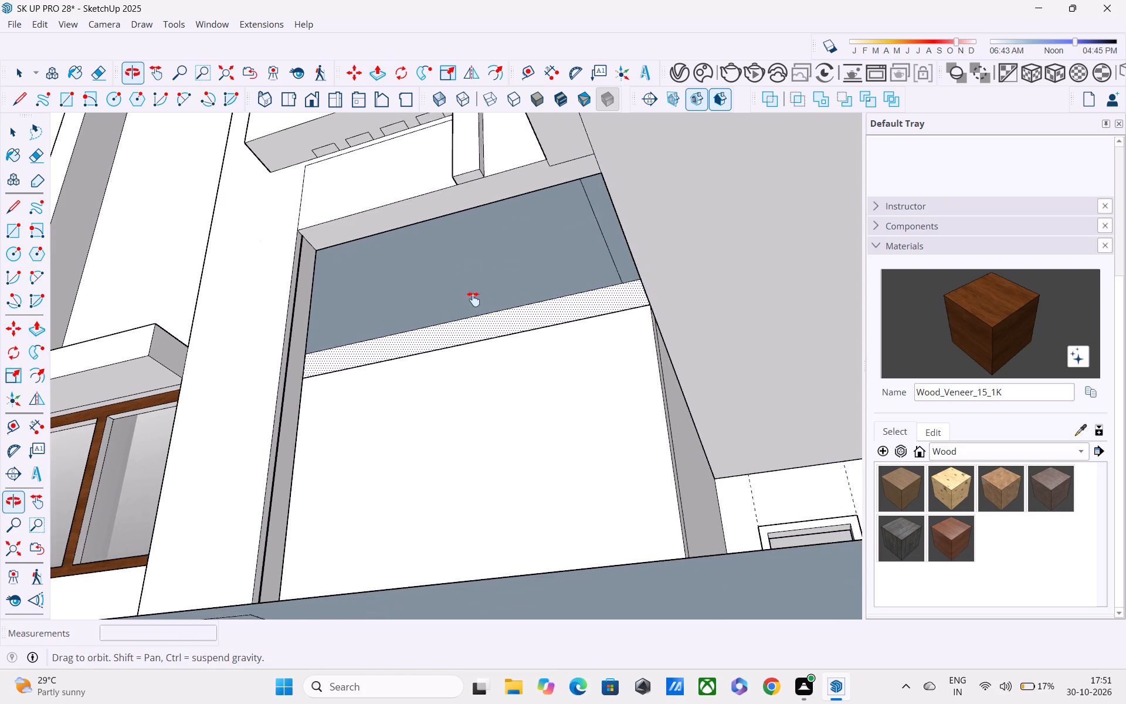
middle_click_drag(473, 299, 472, 277, "shift")
middle_click_drag(486, 221, 558, 373, "shift")
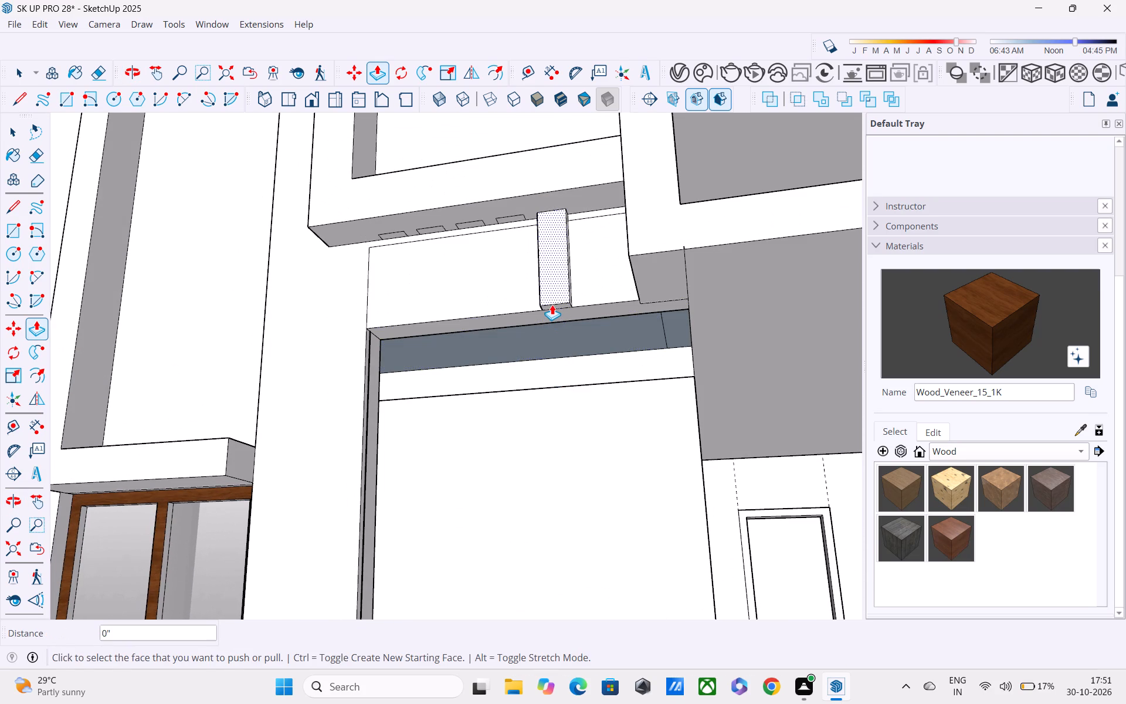
left_click_drag(552, 306, 565, 495)
middle_click_drag(568, 490, 549, 363, "shift")
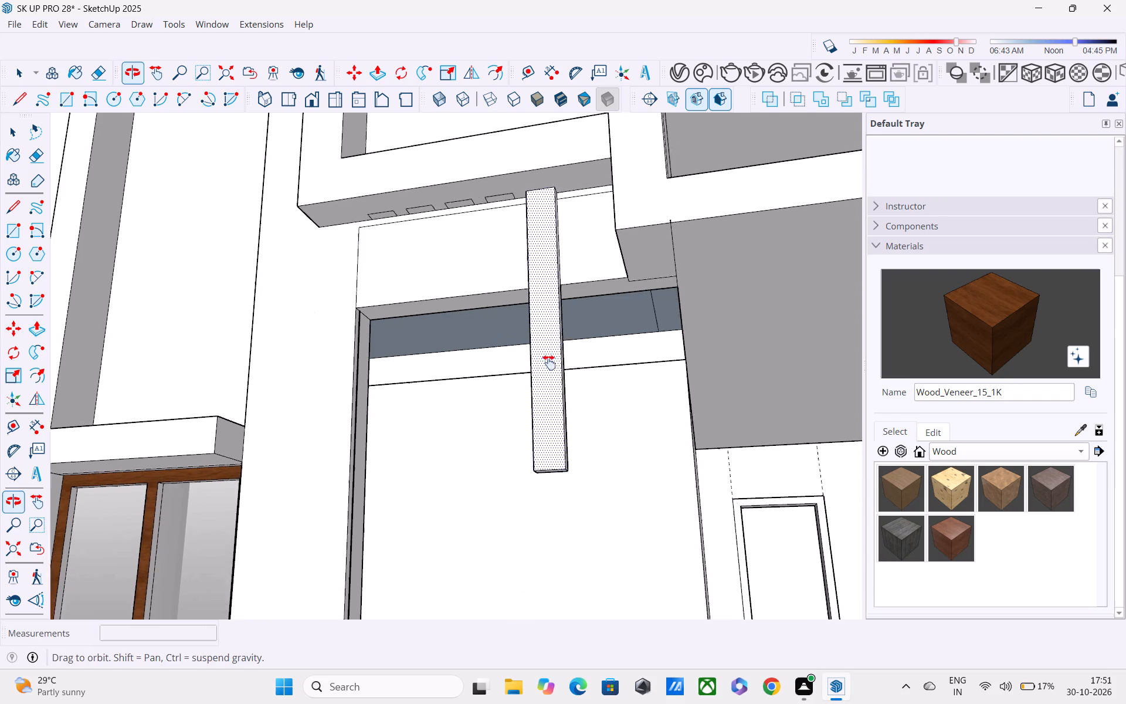
middle_click_drag(549, 363, 529, 226, "shift")
left_click_drag(530, 235, 555, 533)
Pull the fourth rectangle from the column down in stages to the base, starting with about 2' 5 1/2" and ending with about 3' 3 3/4".
scroll(547, 482, "down", 1)
middle_click_drag(547, 482, 786, 668)
middle_click_drag(766, 264, 782, 380, "shift")
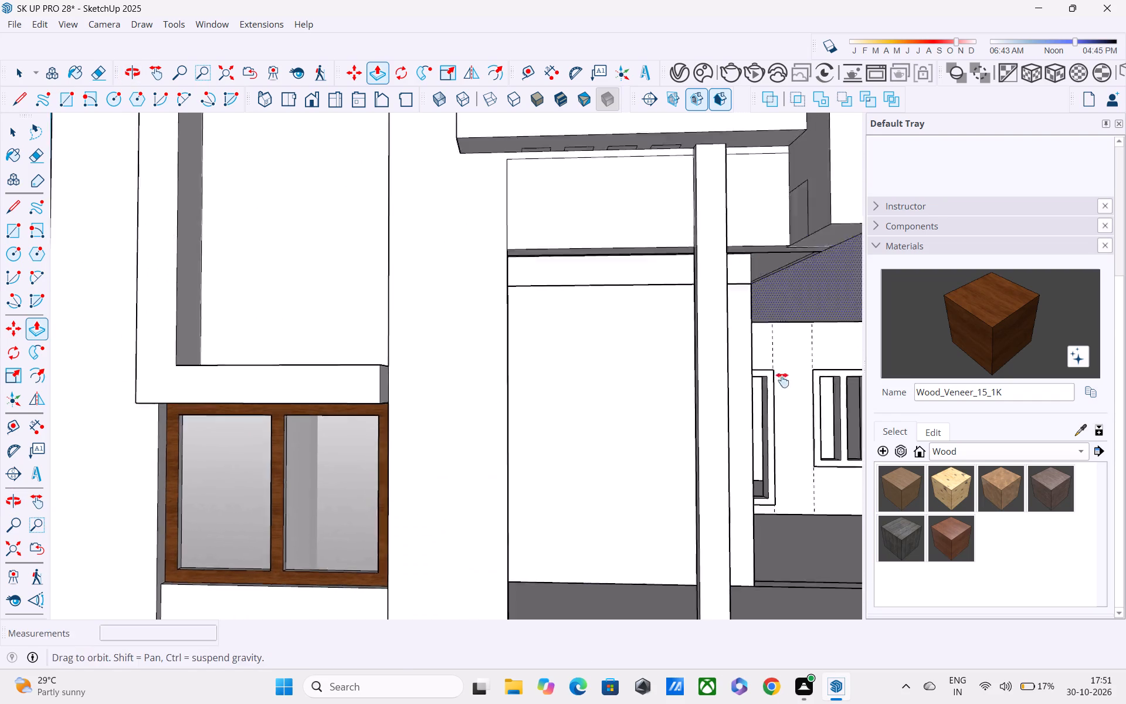
middle_click_drag(782, 380, 785, 449, "shift")
middle_click_drag(757, 403, 630, 104)
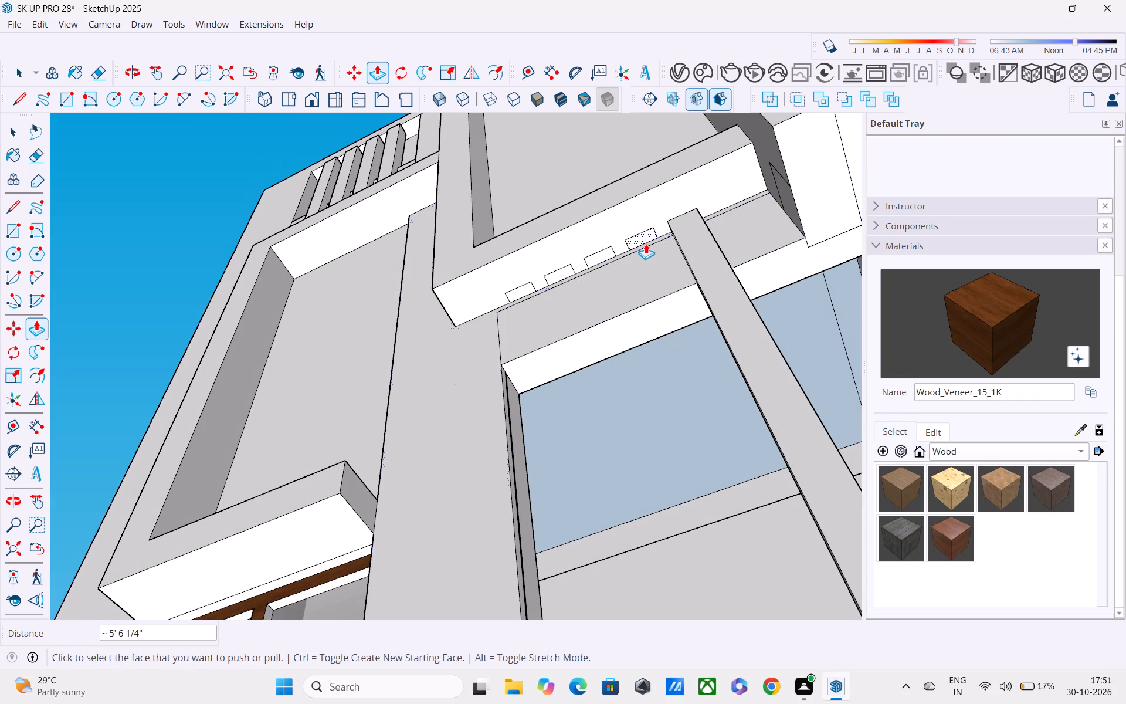
left_click_drag(645, 243, 650, 307)
middle_click_drag(658, 401, 609, 238, "shift")
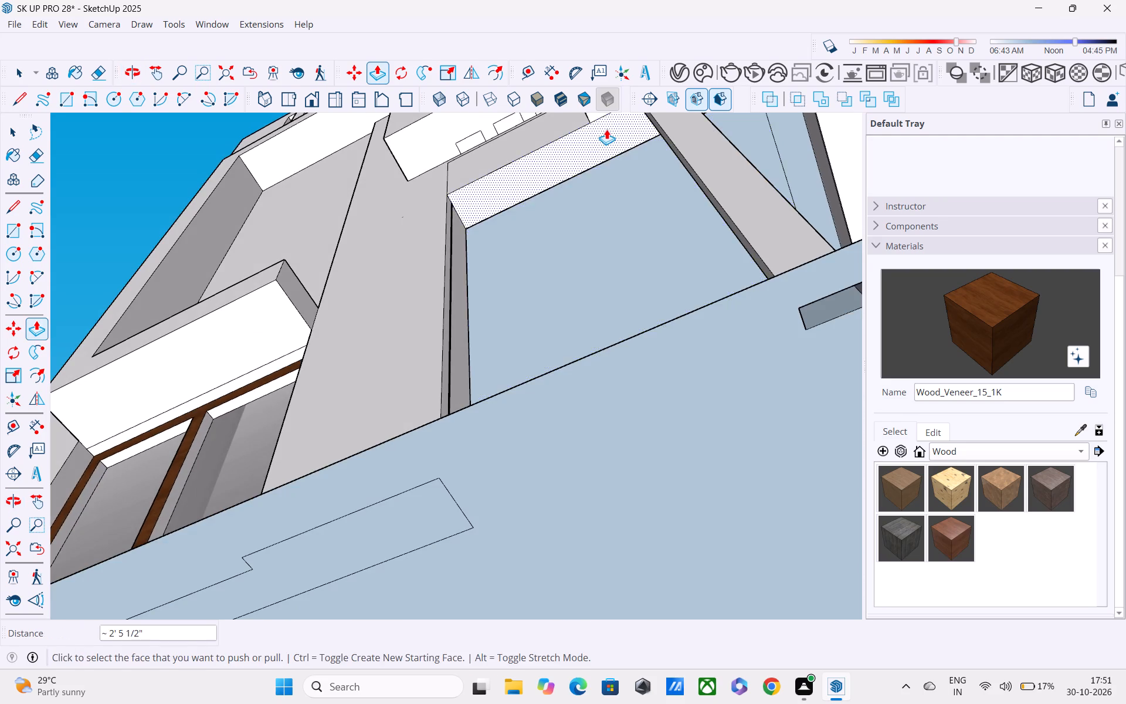
middle_click_drag(610, 136, 669, 324, "shift")
left_click_drag(665, 303, 708, 532)
middle_click_drag(700, 422, 602, 206, "shift")
left_click_drag(643, 265, 646, 276)
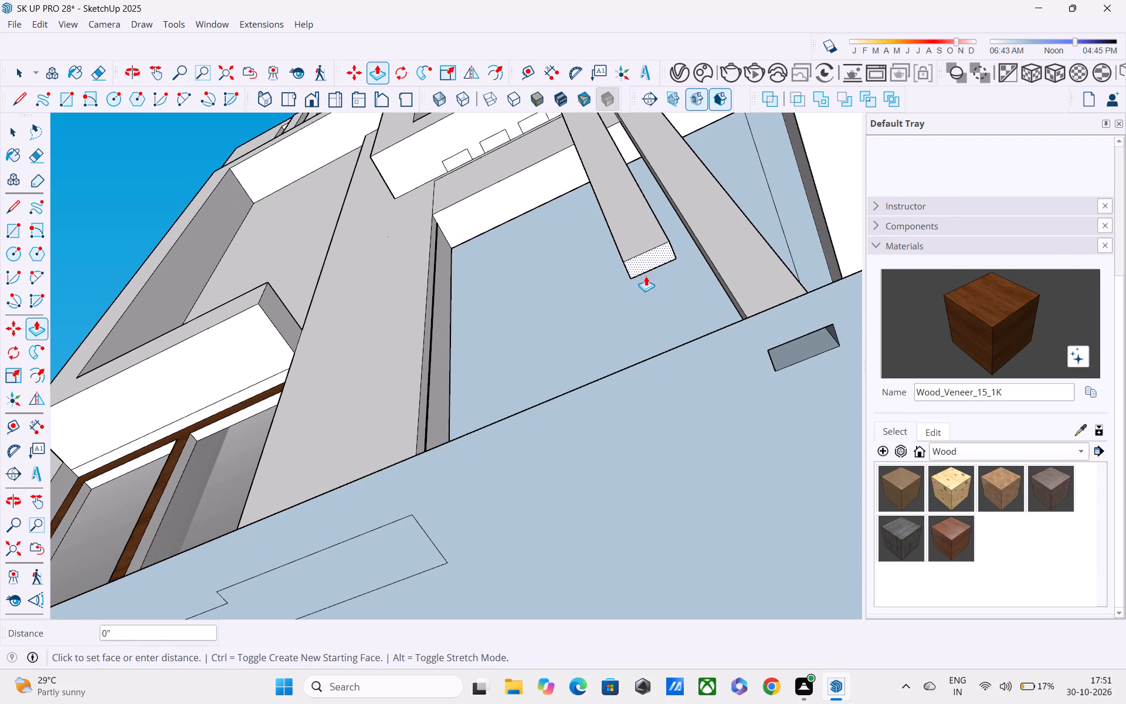
left_click_drag(646, 276, 687, 449)
Pull the middle rectangle down 10' 11 5/8", plus about another 1' 5 7/8" to the base, as a third vertical strip.
middle_click_drag(652, 360, 799, 536)
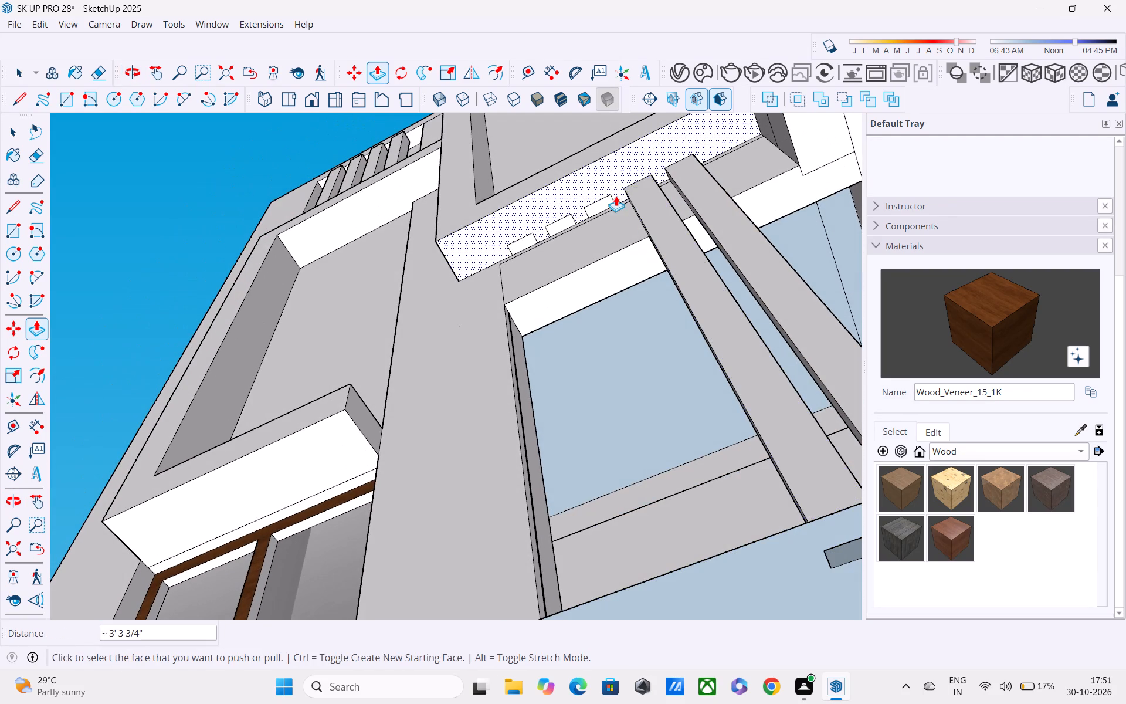
left_click_drag(608, 203, 701, 505)
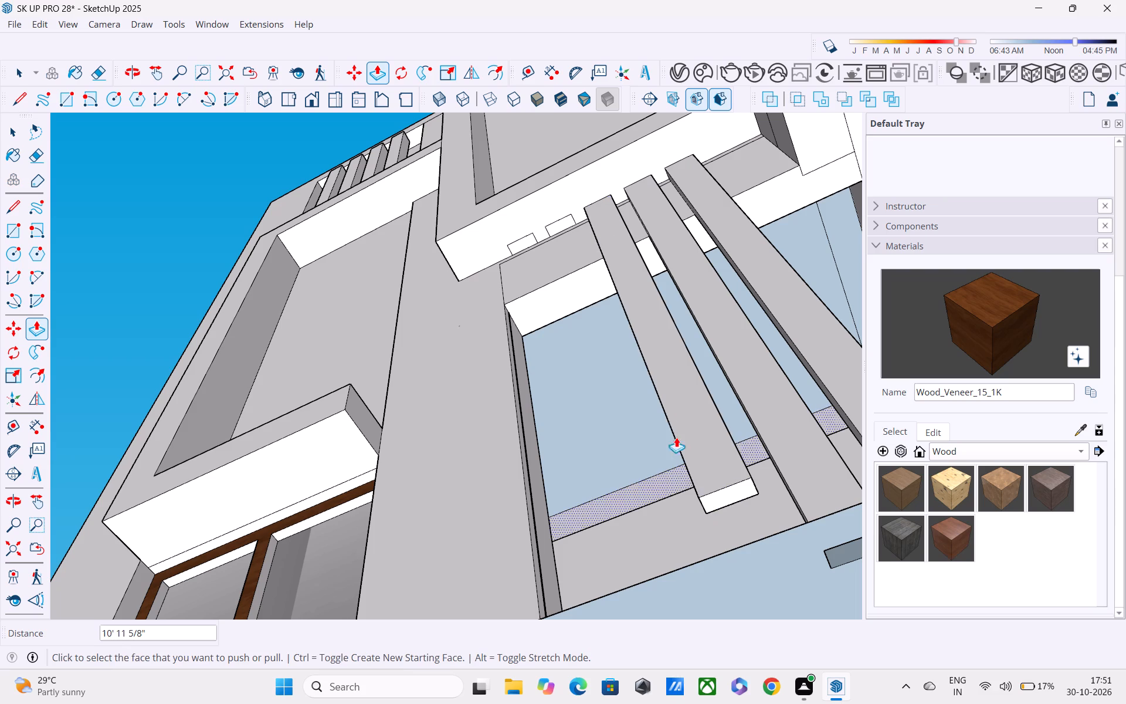
middle_click_drag(700, 477, 661, 283, "shift")
middle_click_drag(707, 354, 752, 486)
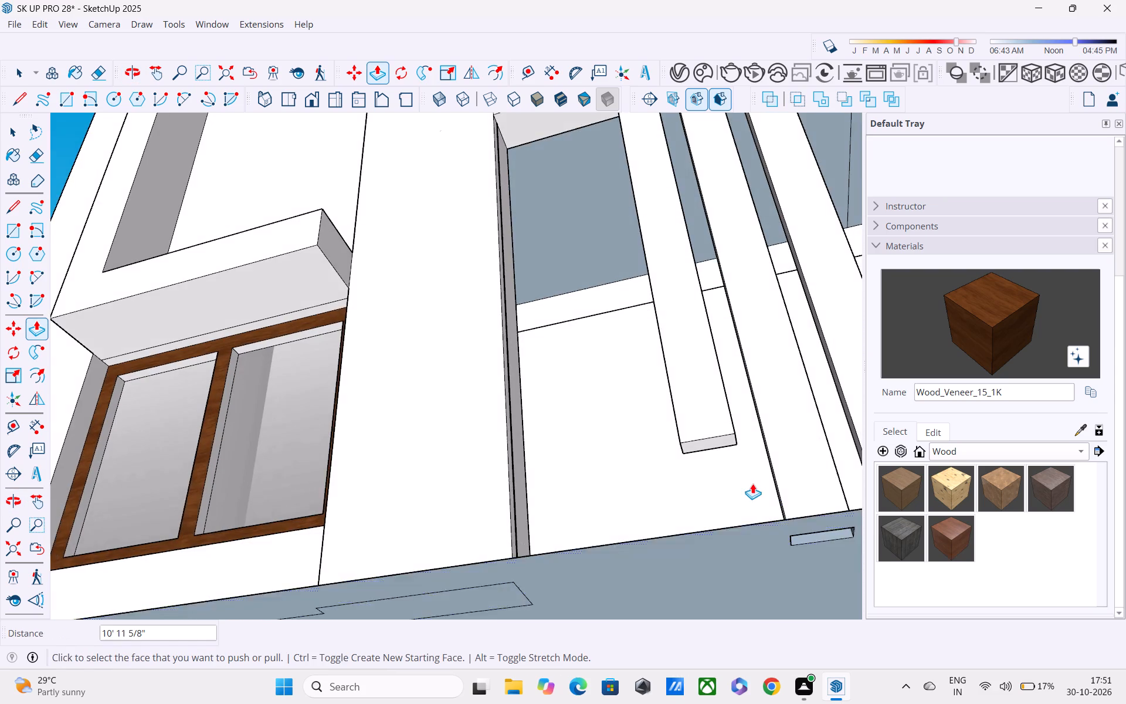
scroll(752, 482, "up", 2)
left_click_drag(716, 429, 732, 590)
Pull the second rectangle from the column down in stages to the base, including about 6' 10 7/16" and a last 4 5/16".
middle_click_drag(695, 507, 837, 703)
middle_click_drag(663, 271, 725, 453, "shift")
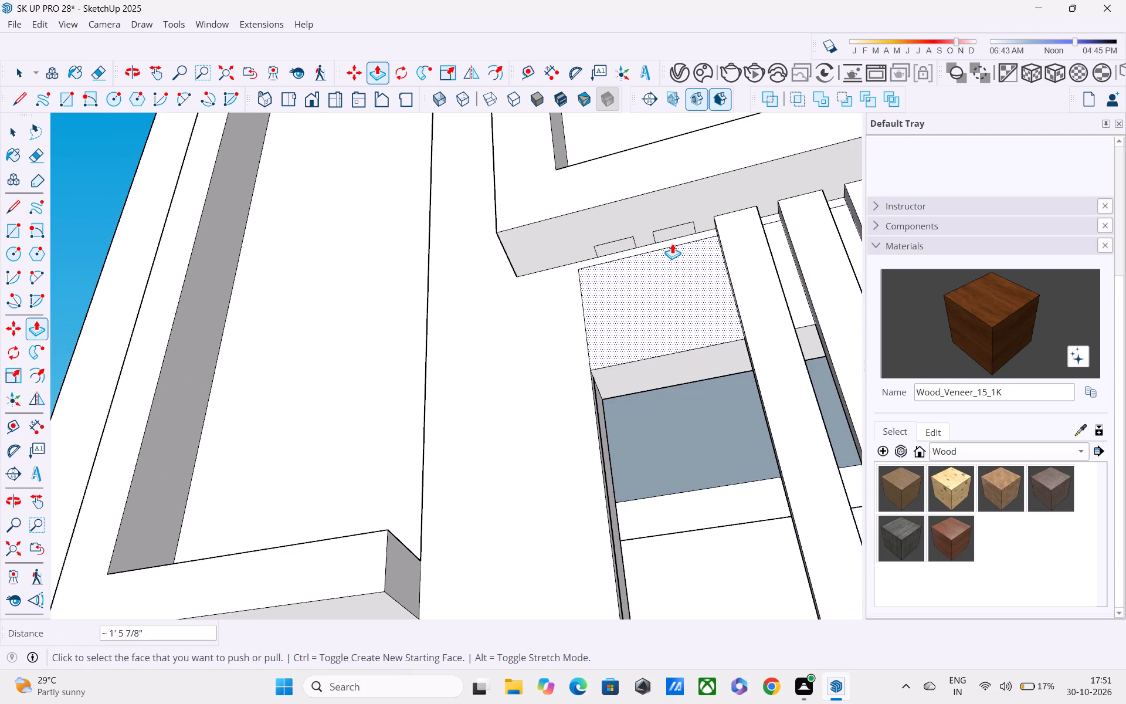
left_click_drag(673, 236, 710, 506)
middle_click_drag(700, 449, 667, 336)
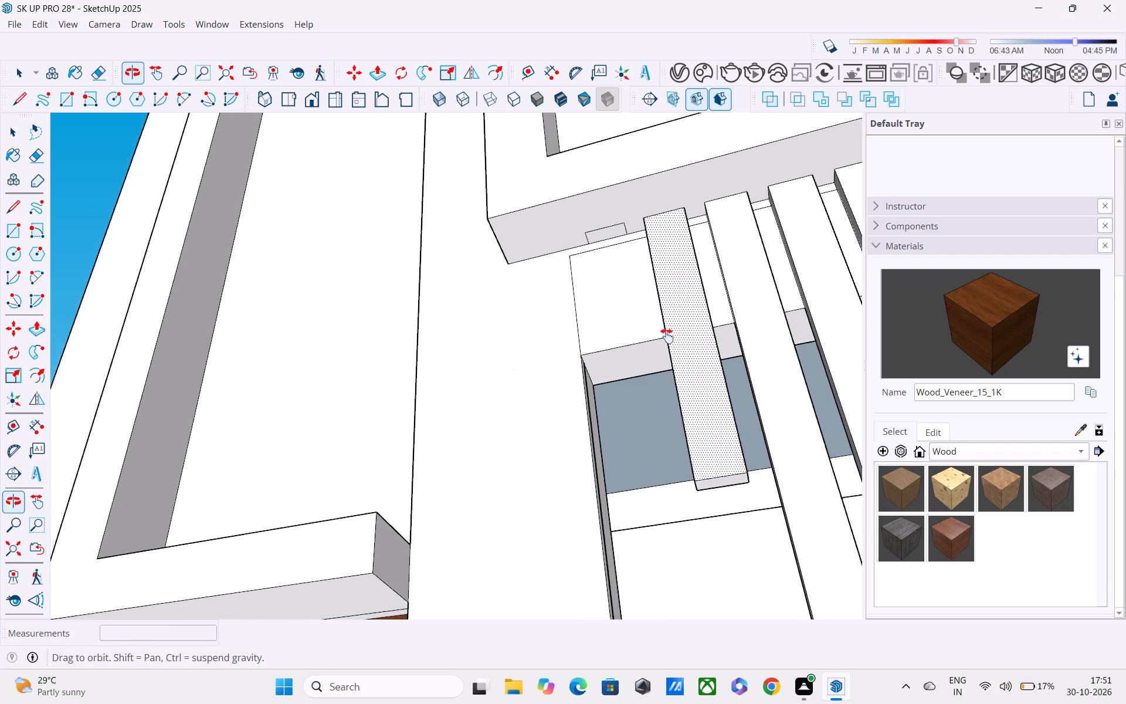
middle_click_drag(667, 336, 637, 223)
left_click_drag(653, 261, 691, 566)
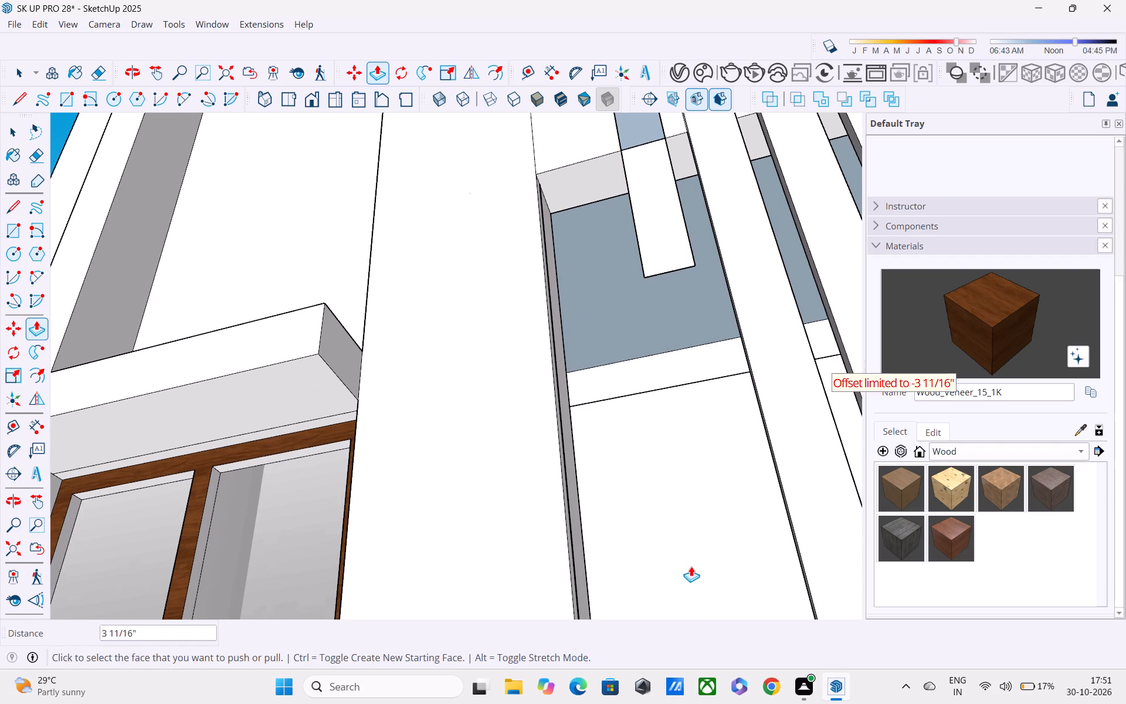
key("ctrl+z")
left_click_drag(658, 267, 669, 333)
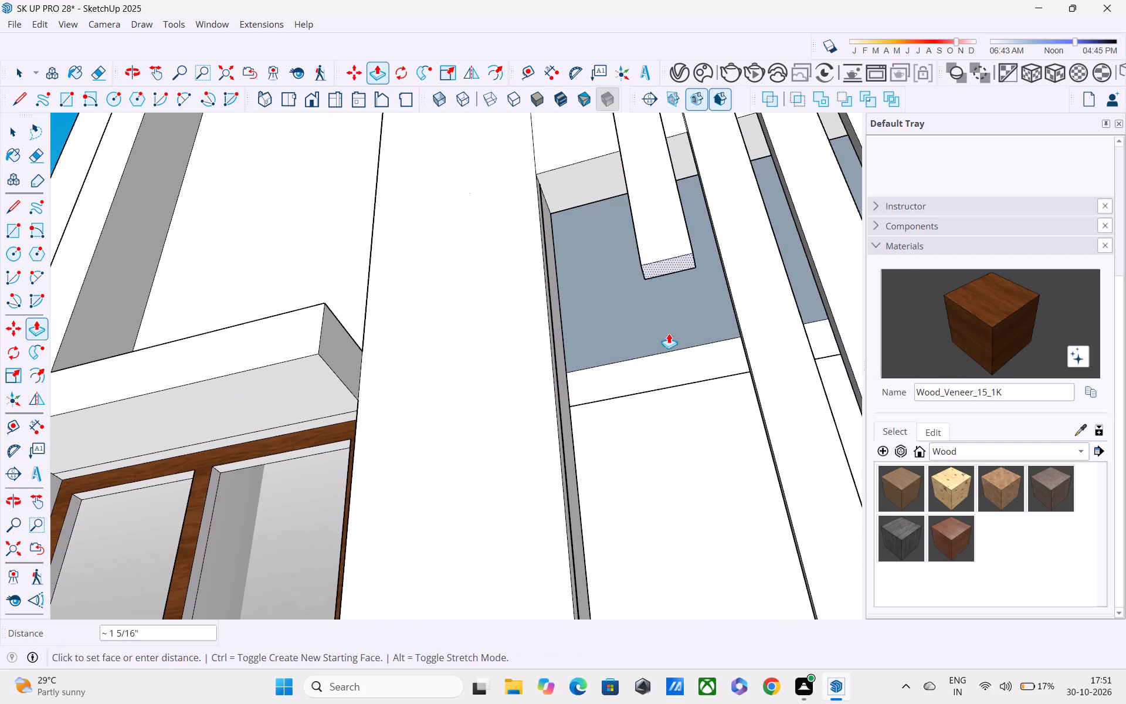
left_click_drag(669, 333, 721, 703)
scroll(666, 485, "down", 2)
middle_click_drag(641, 450, 547, 241, "shift")
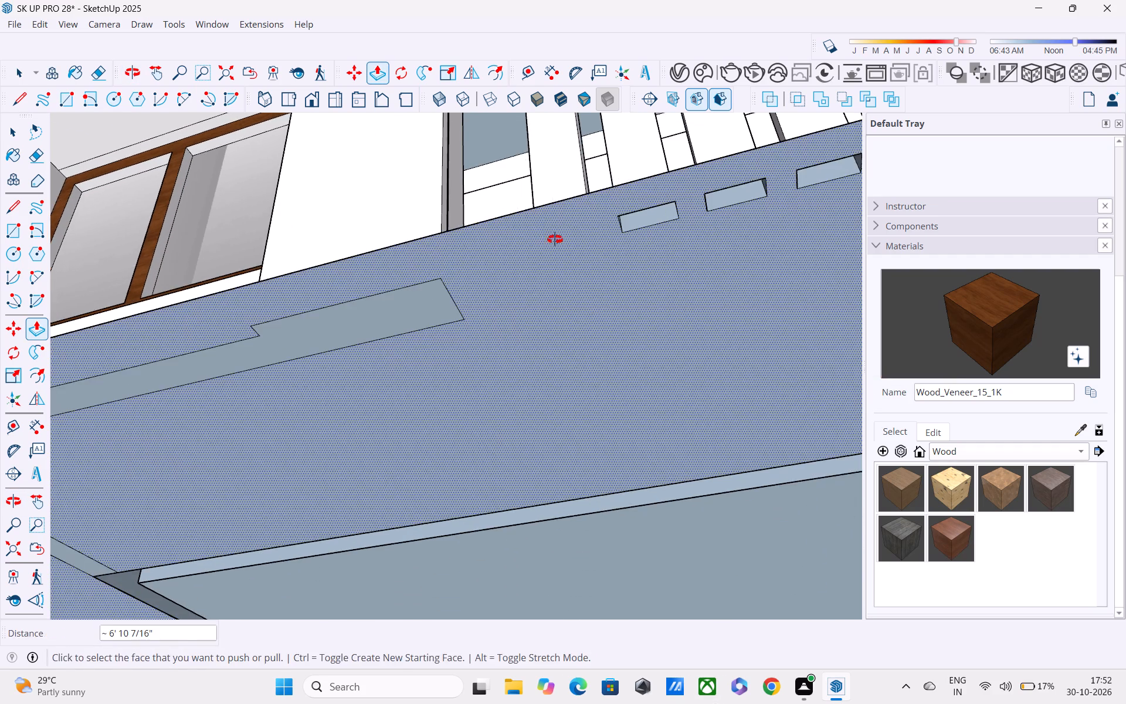
middle_click_drag(554, 237, 599, 354)
scroll(602, 340, "up", 5)
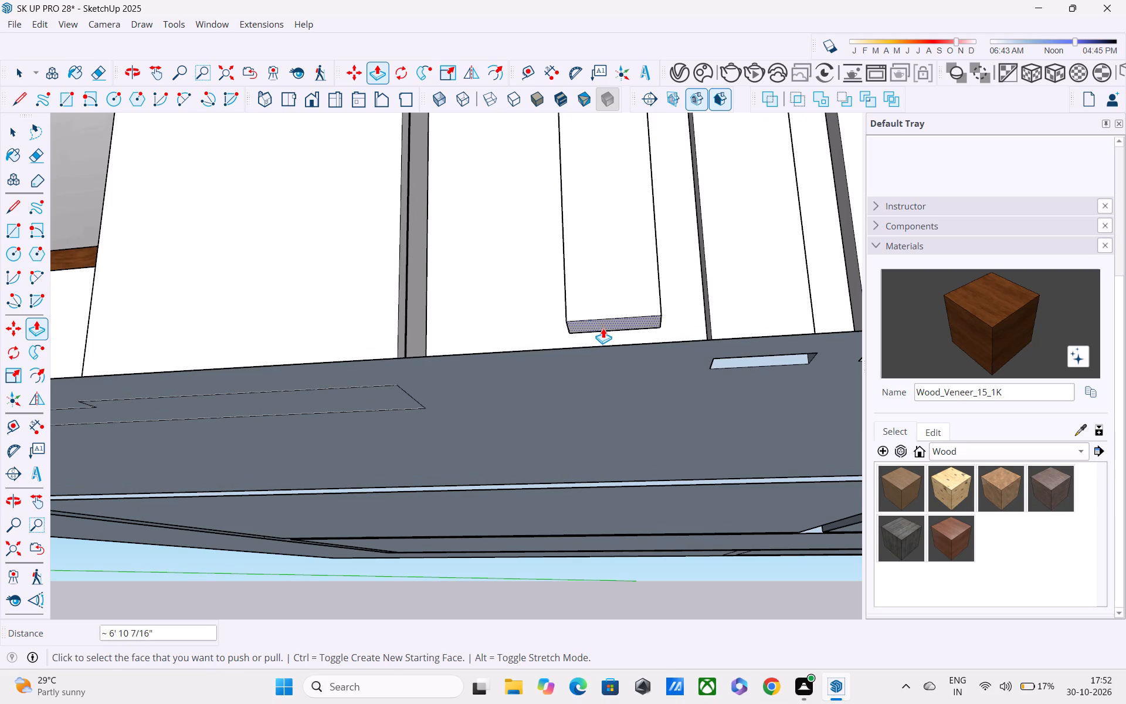
left_click_drag(603, 328, 616, 408)
scroll(596, 336, "down", 5)
scroll(587, 306, "down", 1, "shift")
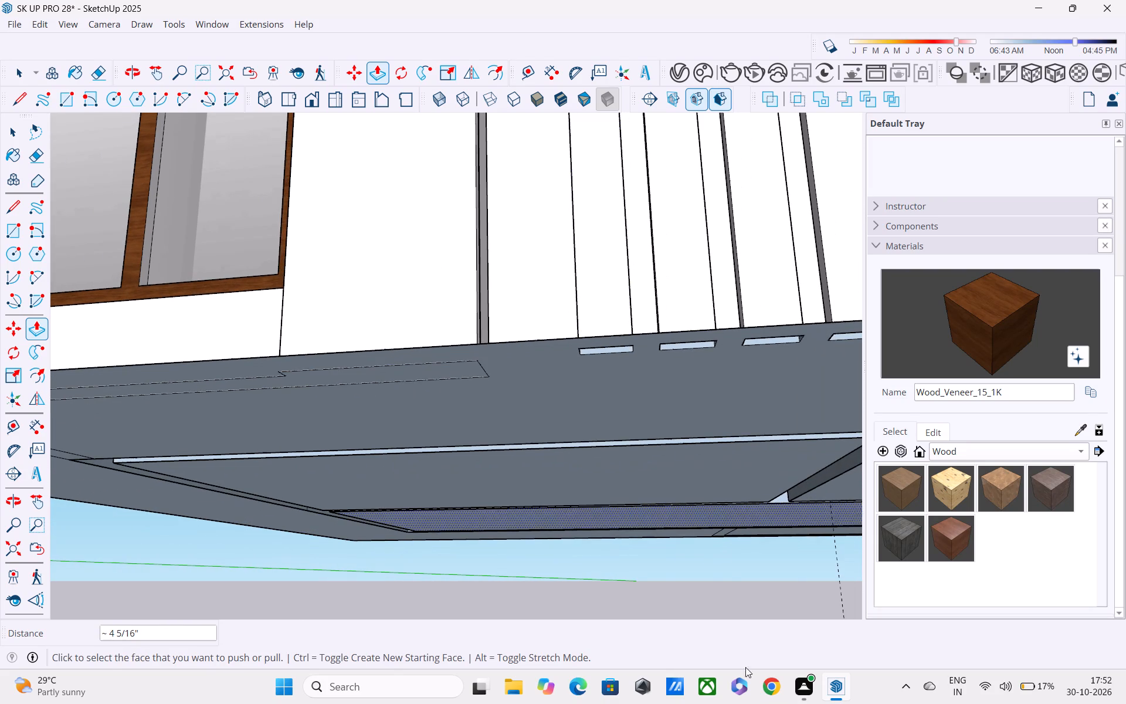
scroll(733, 636, "up", 1)
middle_click_drag(662, 454, 734, 674, "shift")
scroll(662, 433, "down", 1)
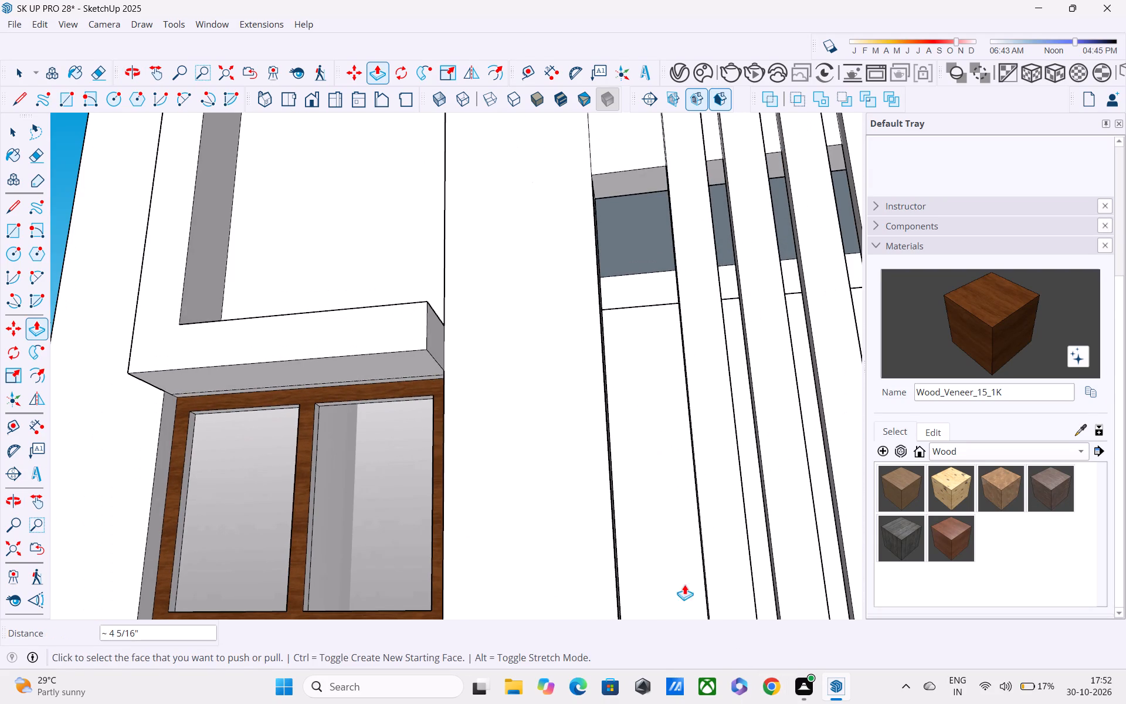
Pull the last rectangle, farthest from the column, down from the frame's underside in stages, including about 9 5/16".
scroll(574, 250, "down", 2)
middle_click_drag(574, 250, 602, 381, "shift")
scroll(603, 310, "up", 2)
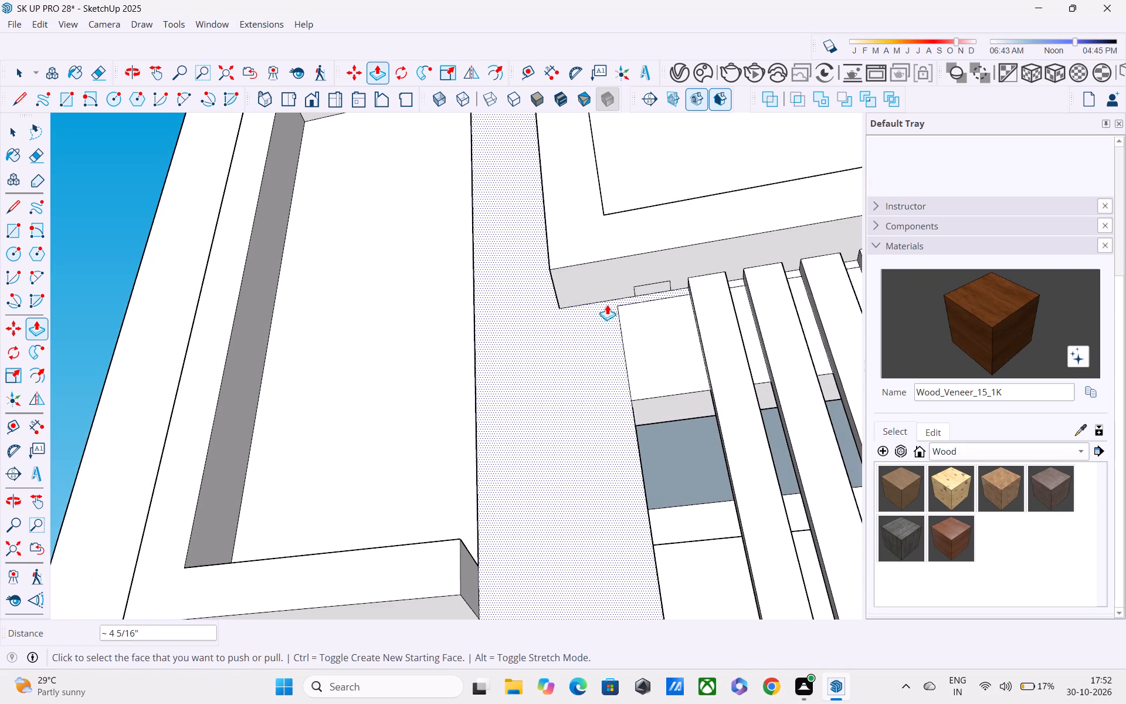
double_click(664, 288)
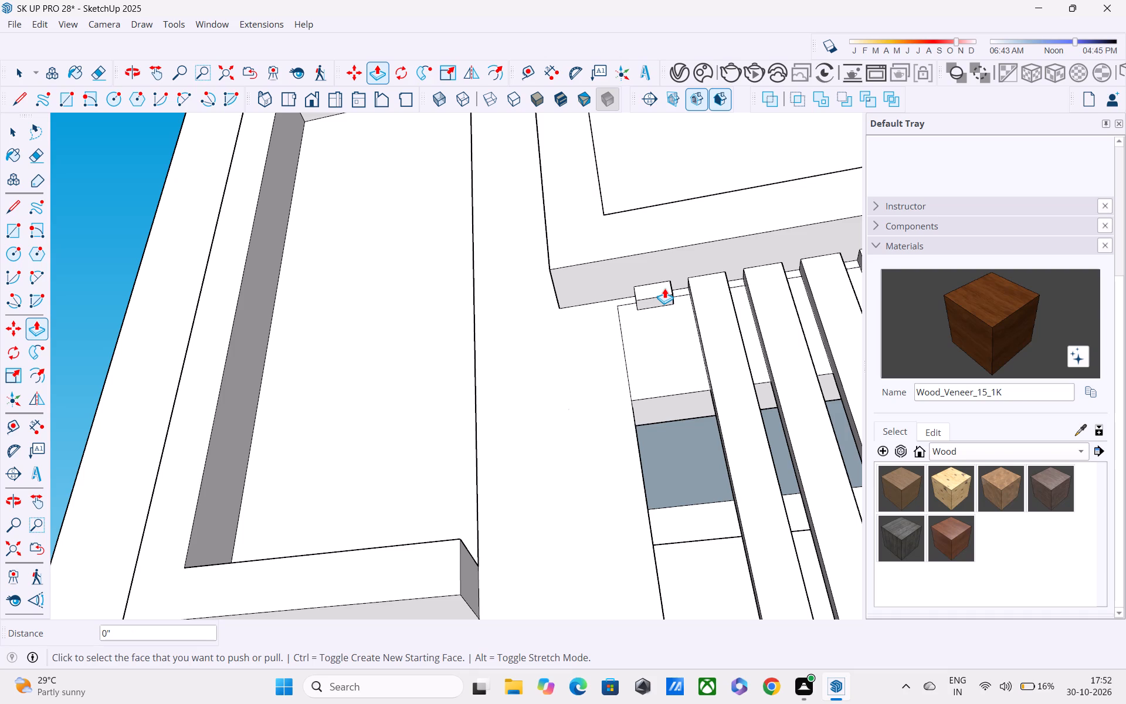
double_click(663, 296)
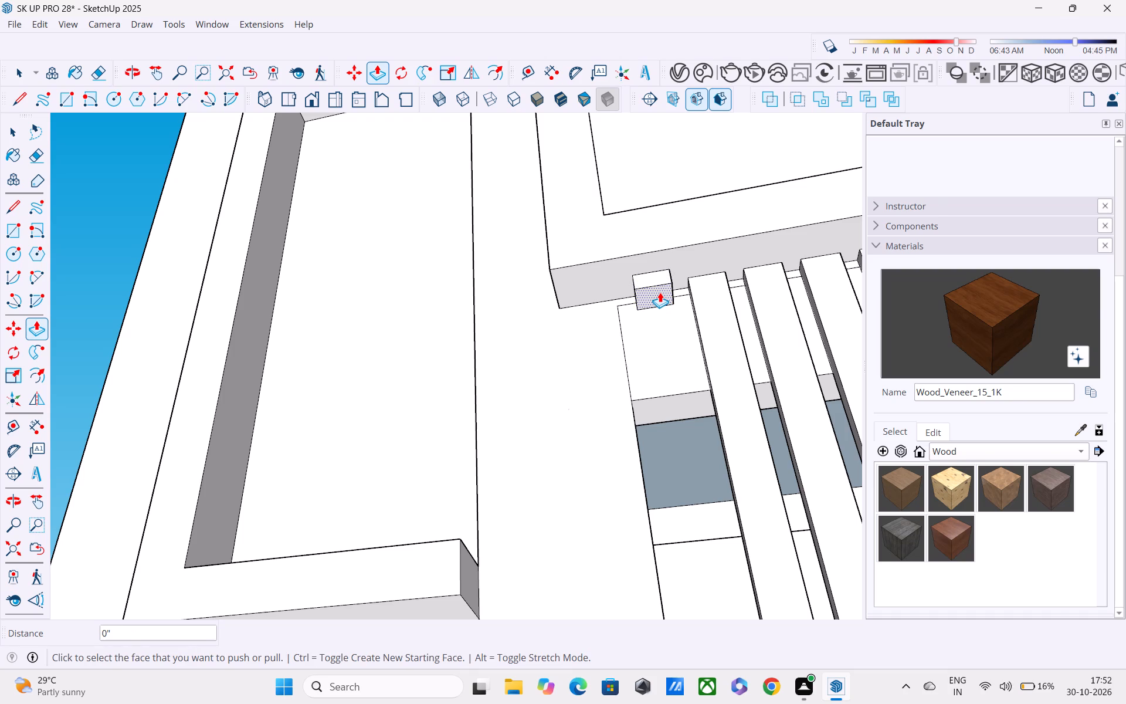
key("ctrl+z")
scroll(660, 292, "up", 2)
middle_click_drag(660, 290, 624, 180, "shift")
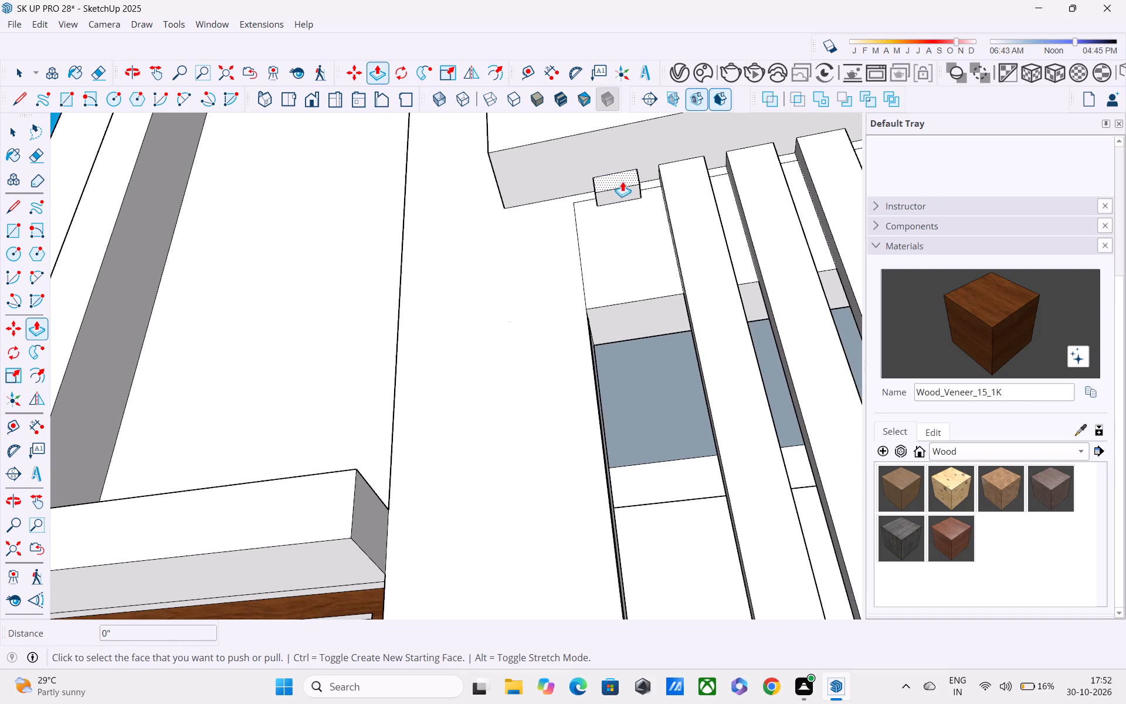
left_click_drag(626, 194, 632, 228)
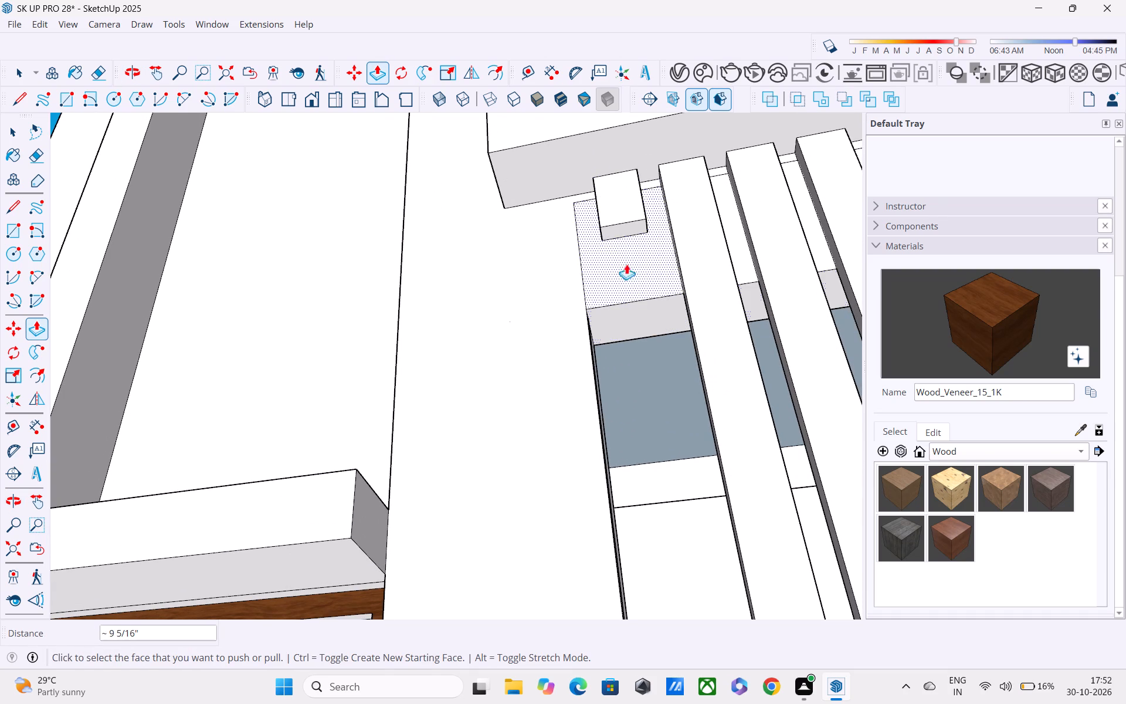
left_click_drag(620, 241, 649, 465)
key("ctrl+z")
left_click_drag(620, 231, 621, 232)
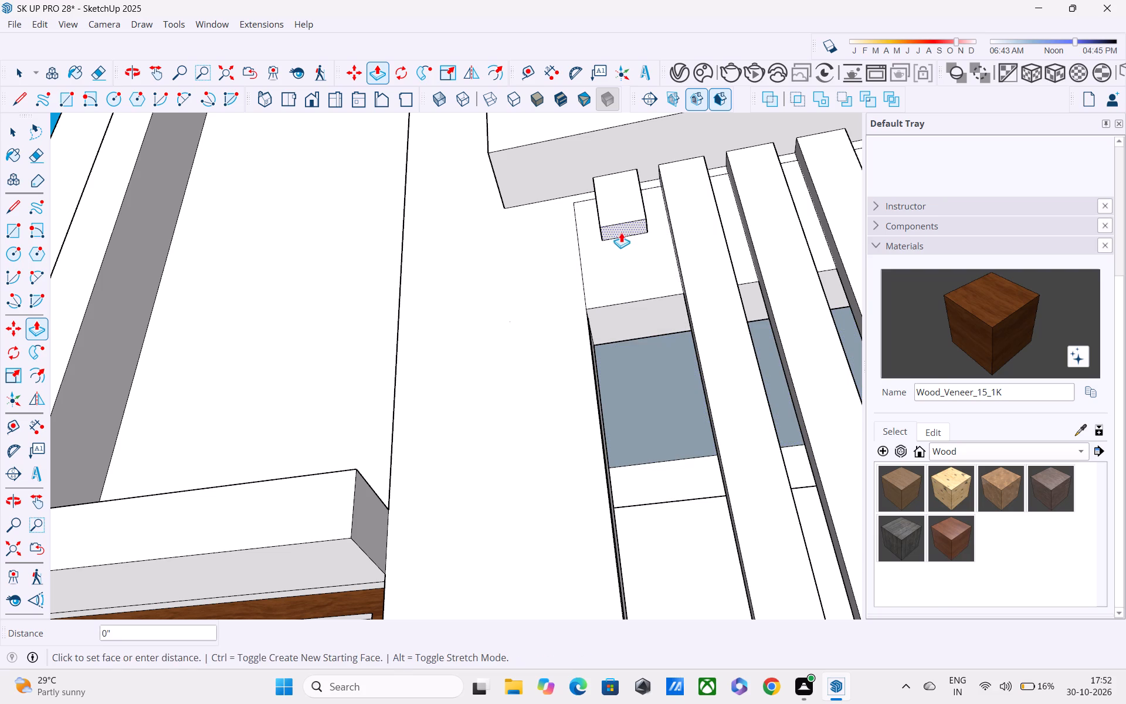
left_click_drag(621, 232, 655, 529)
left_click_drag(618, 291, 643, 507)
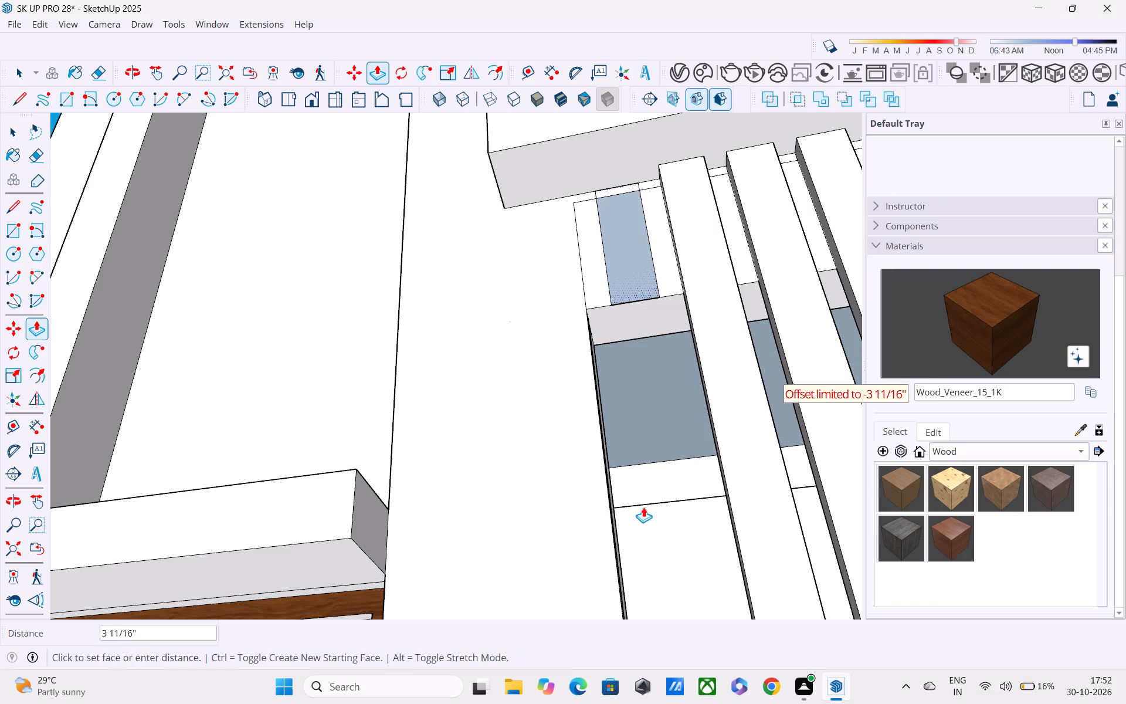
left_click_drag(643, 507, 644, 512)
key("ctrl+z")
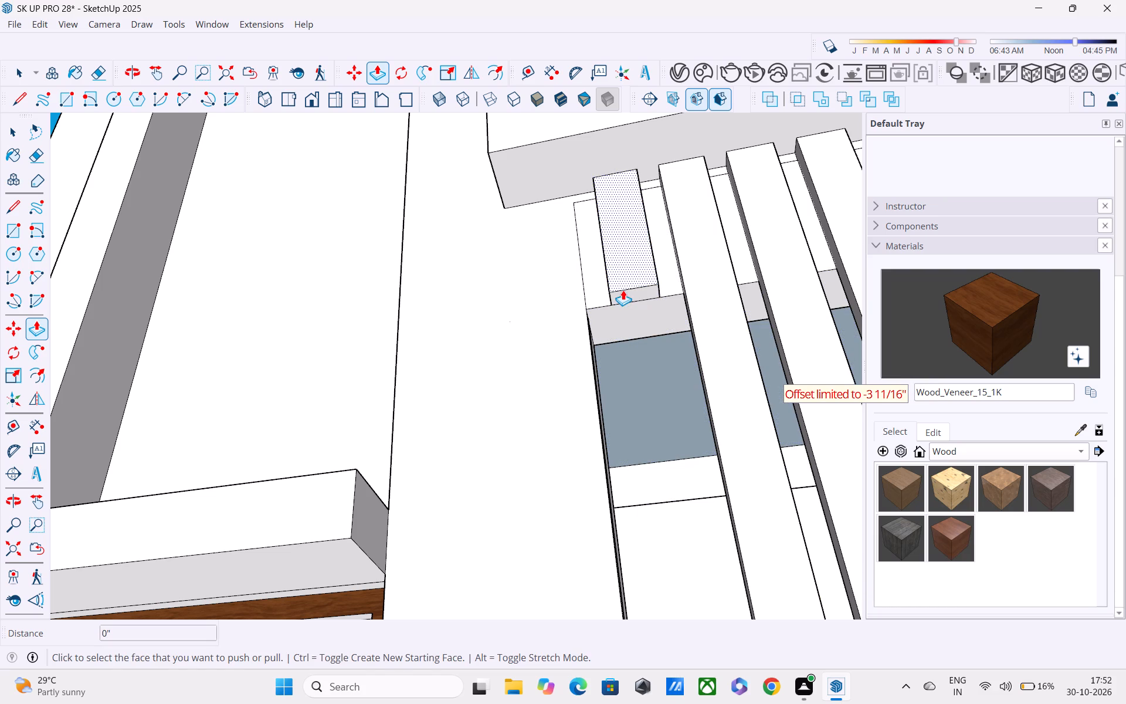
Extend that fifth strip's bottom end down to the base in stages of about 5' 7 5/8", 3' 10 1/16" and 6 3/8".
left_click_drag(627, 301, 663, 648)
middle_click_drag(627, 522, 604, 485, "shift")
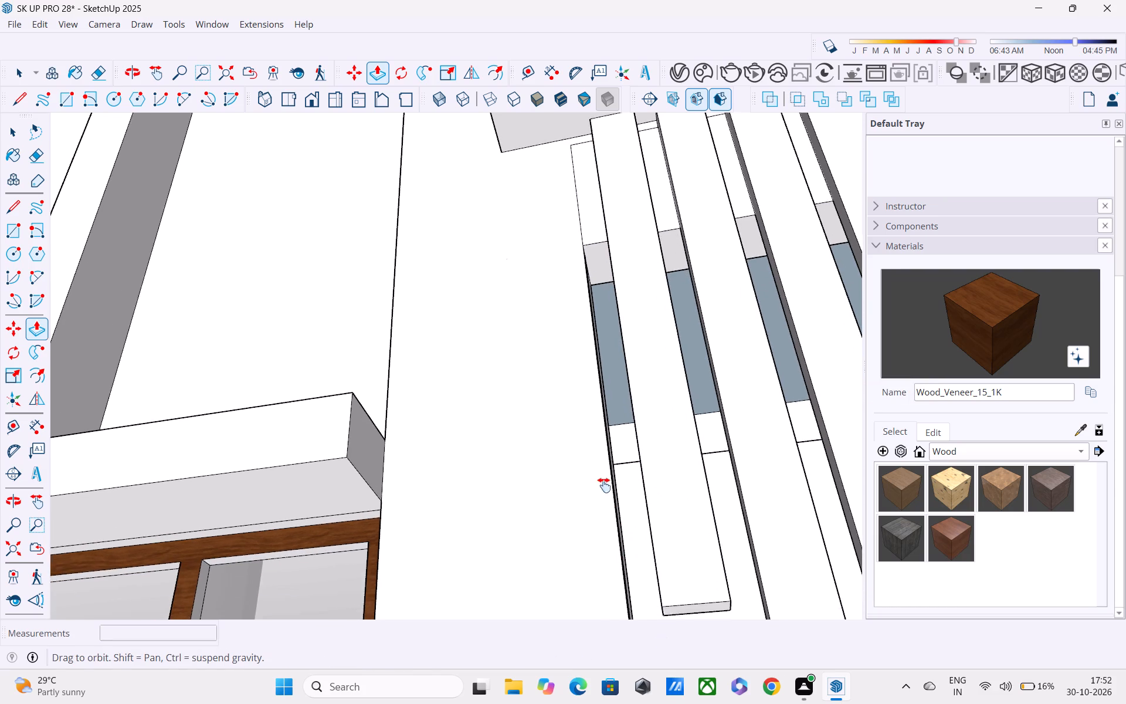
middle_click_drag(604, 485, 573, 227, "shift")
middle_click_drag(586, 275, 602, 401)
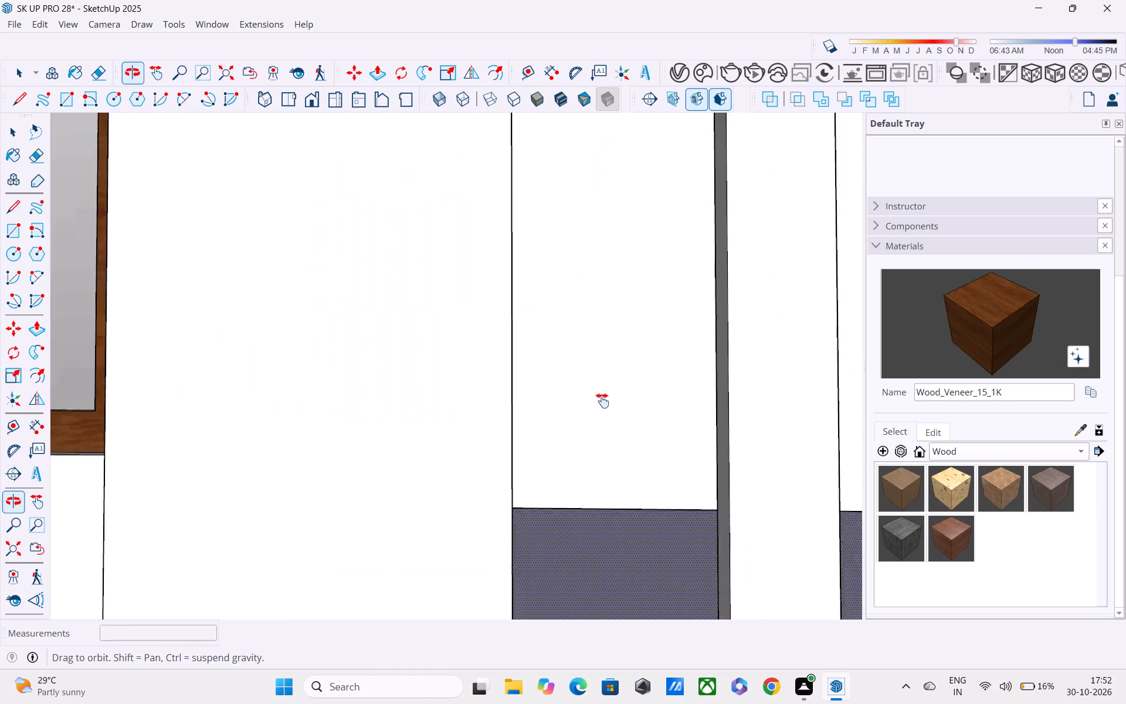
middle_click_drag(602, 401, 616, 440)
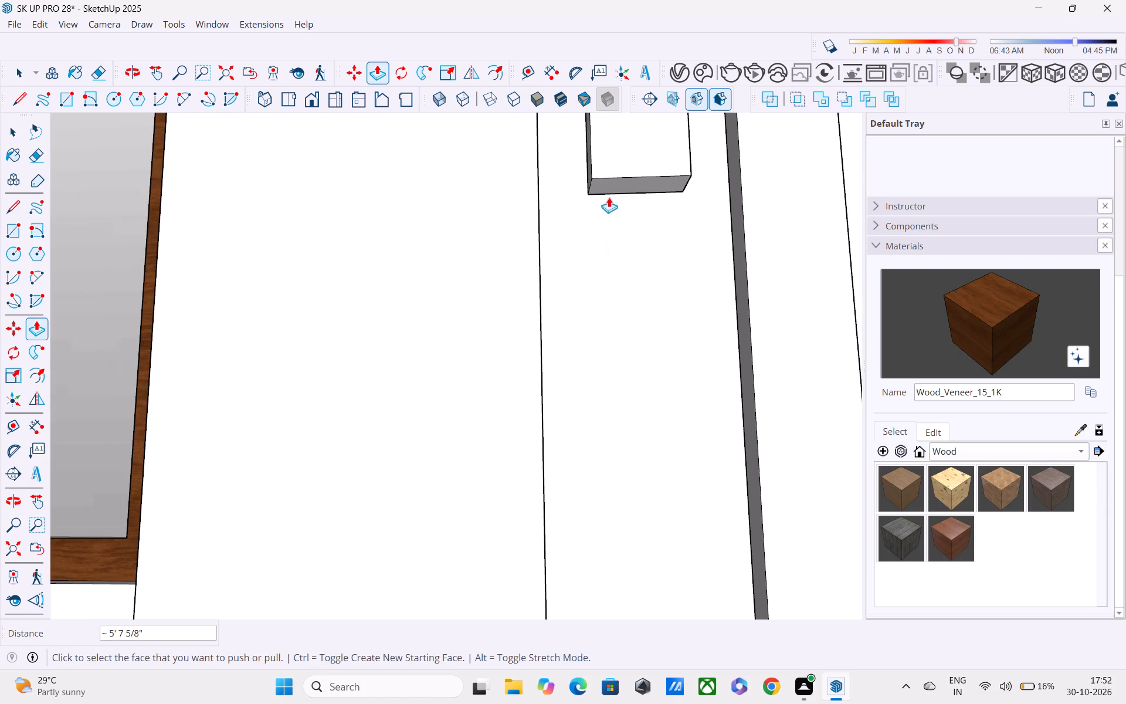
left_click_drag(609, 182, 664, 672)
scroll(577, 358, "down", 1, "shift")
middle_click_drag(568, 343, 547, 289, "shift")
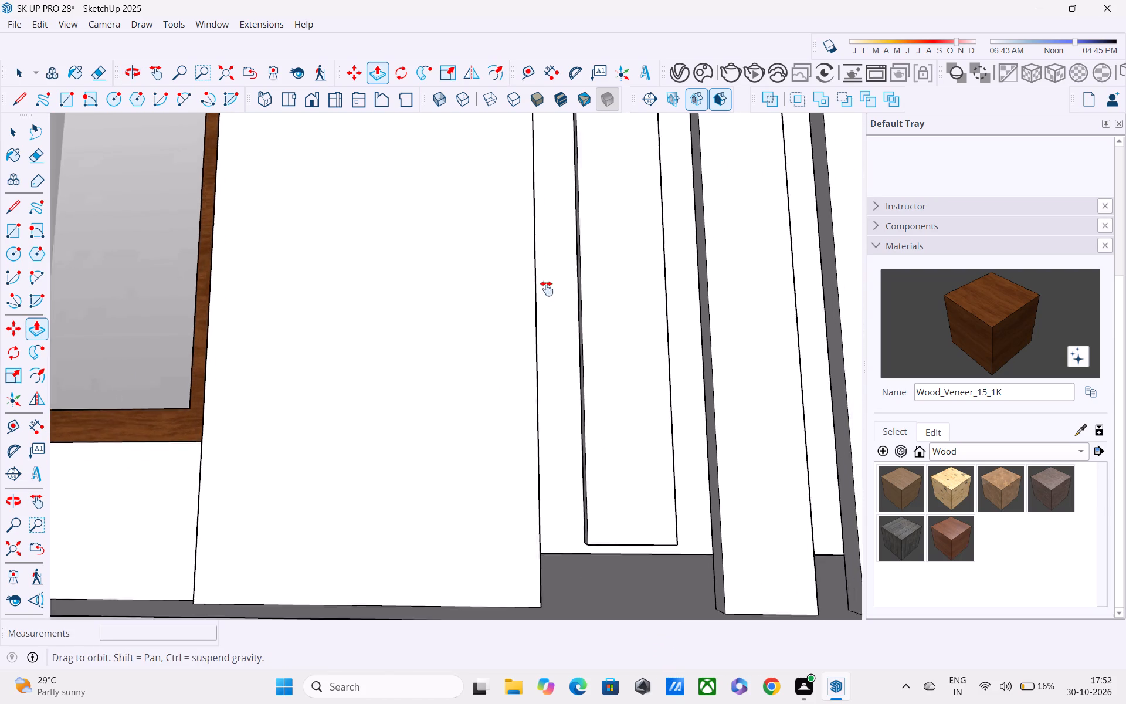
middle_click_drag(547, 289, 536, 262, "shift")
scroll(559, 317, "up", 3)
middle_click_drag(563, 336, 536, 226)
scroll(616, 390, "up", 3)
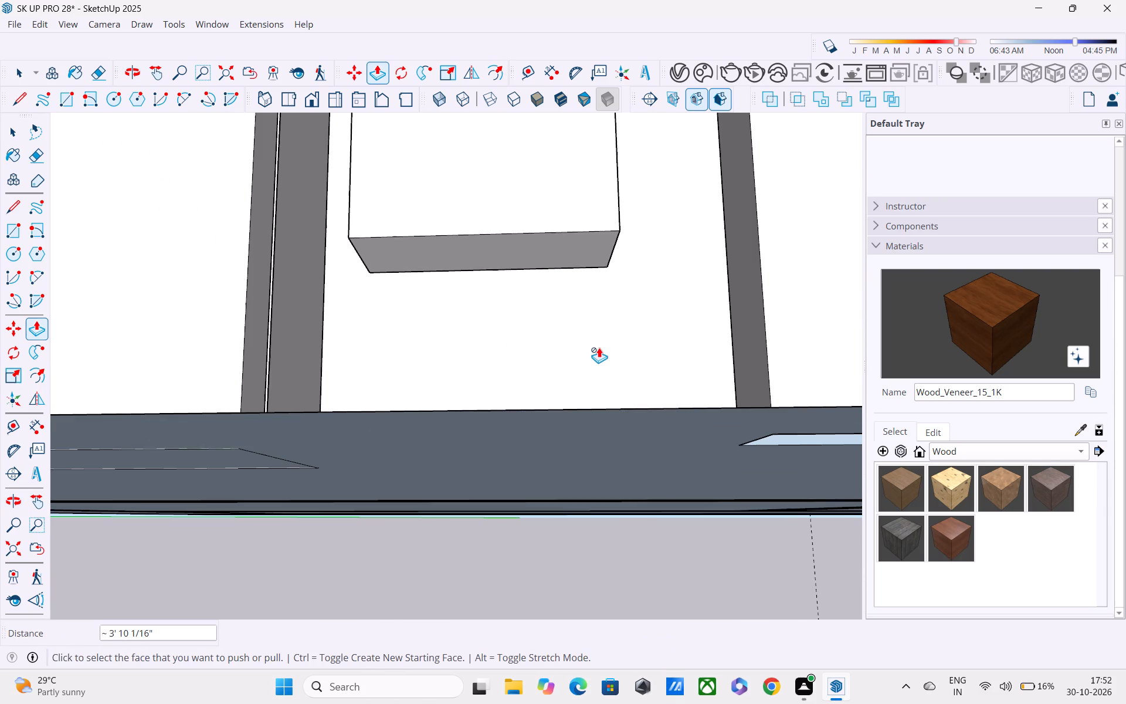
left_click_drag(556, 259, 595, 430)
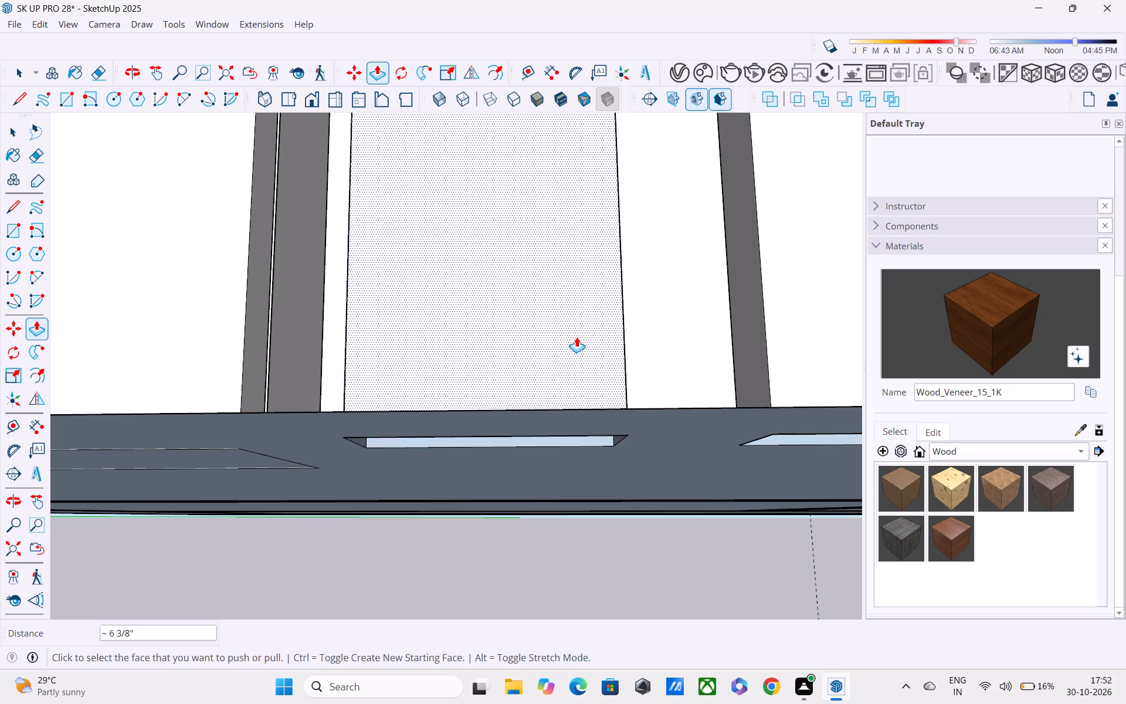
Examine the five vertical strips and the surrounding facade for leftover lines and gaps below the middle frame.
scroll(576, 337, "down", 9)
middle_click_drag(565, 299, 585, 501, "shift")
scroll(579, 457, "down", 9)
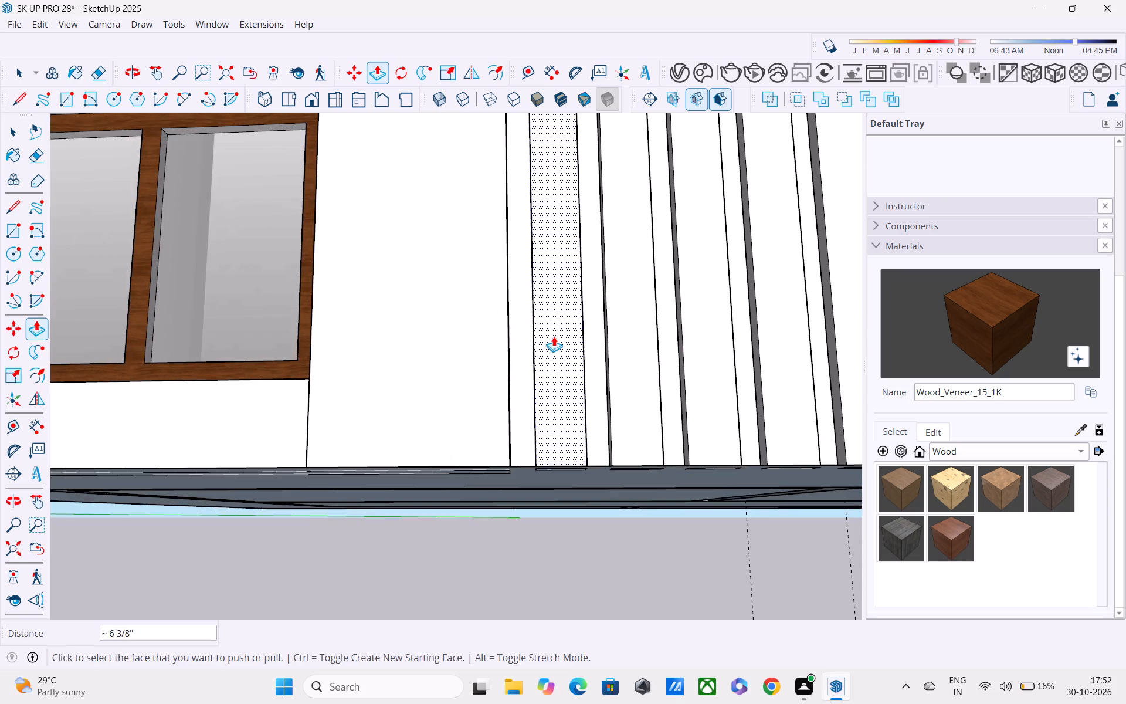
middle_click_drag(554, 336, 575, 505)
scroll(570, 468, "down", 11)
middle_click_drag(555, 391, 552, 444)
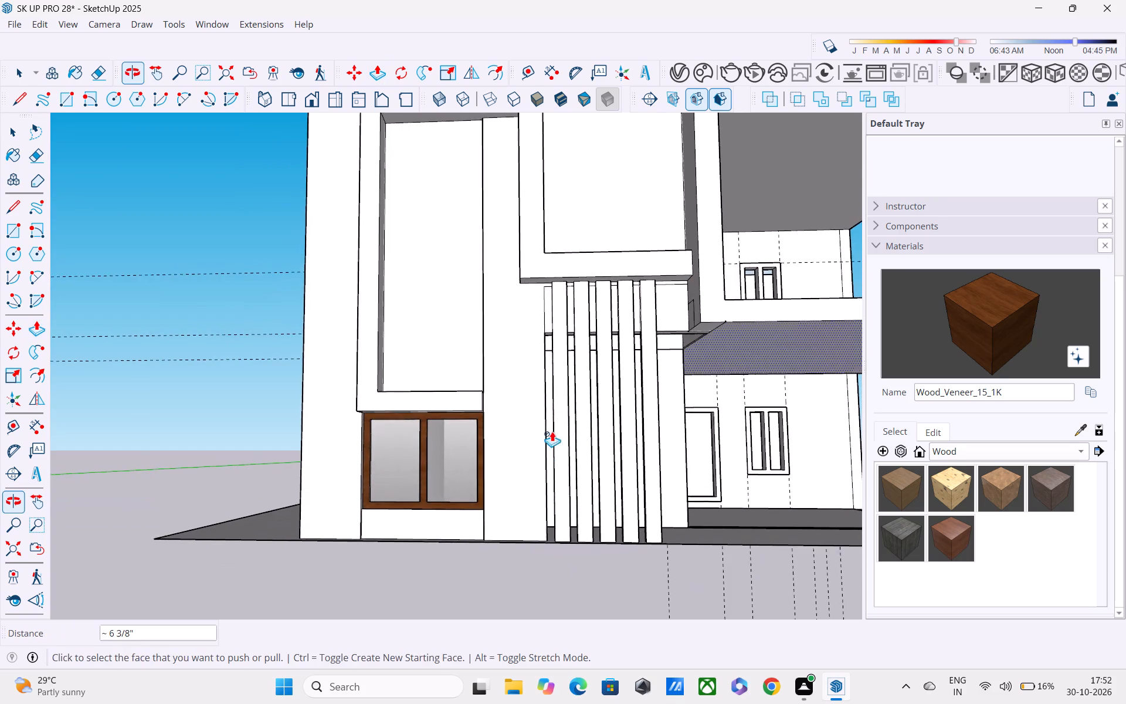
scroll(550, 355, "up", 3)
middle_click_drag(545, 337, 503, 342)
scroll(503, 310, "down", 13)
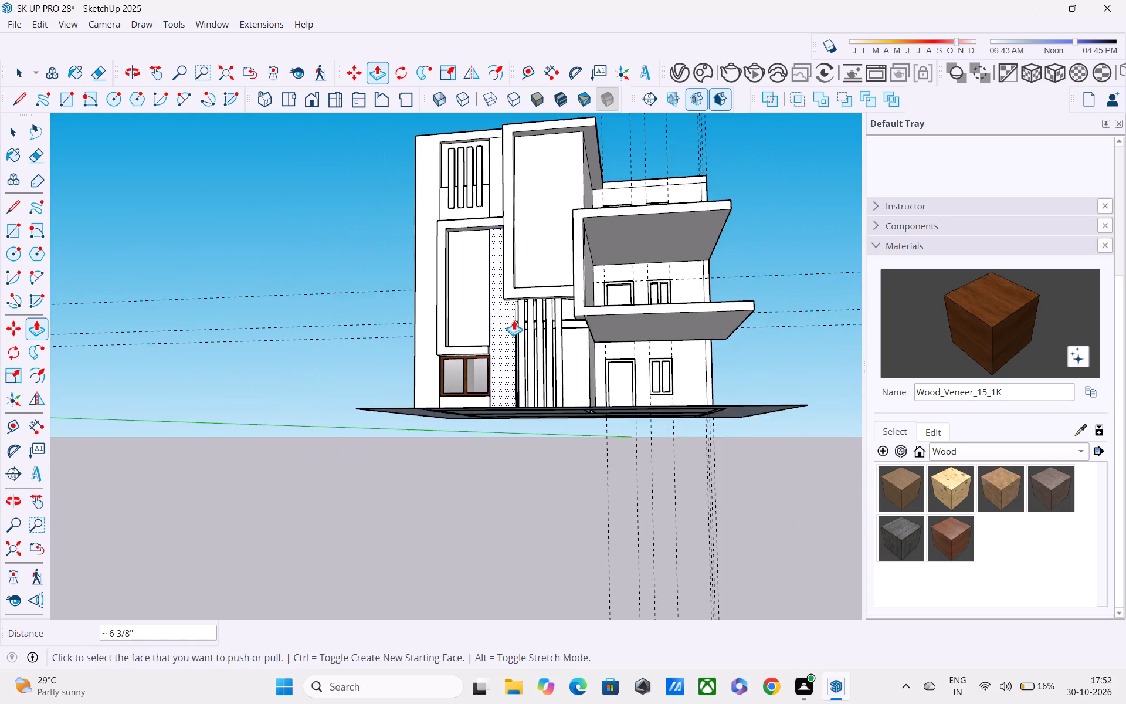
middle_click_drag(514, 320, 508, 385)
scroll(526, 351, "up", 4)
middle_click_drag(533, 346, 450, 321)
scroll(450, 321, "down", 6)
scroll(447, 300, "up", 3)
scroll(447, 292, "down", 1)
scroll(448, 292, "up", 7)
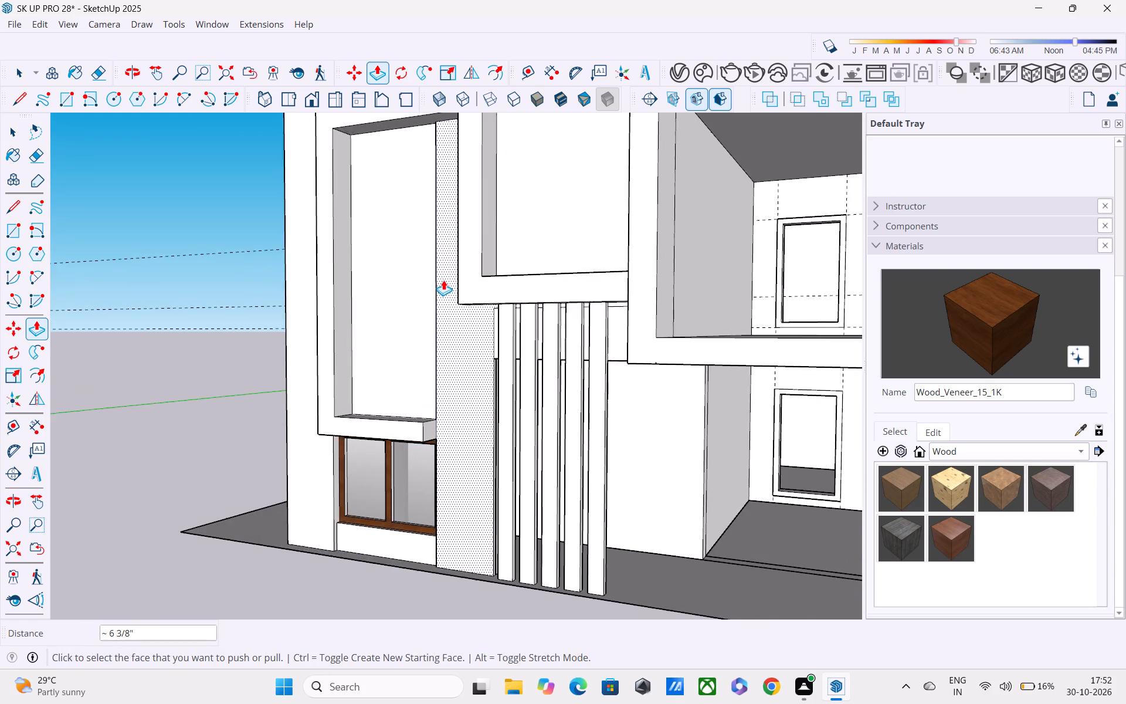
scroll(443, 280, "up", 6)
middle_click_drag(443, 277, 498, 214)
scroll(516, 203, "down", 2)
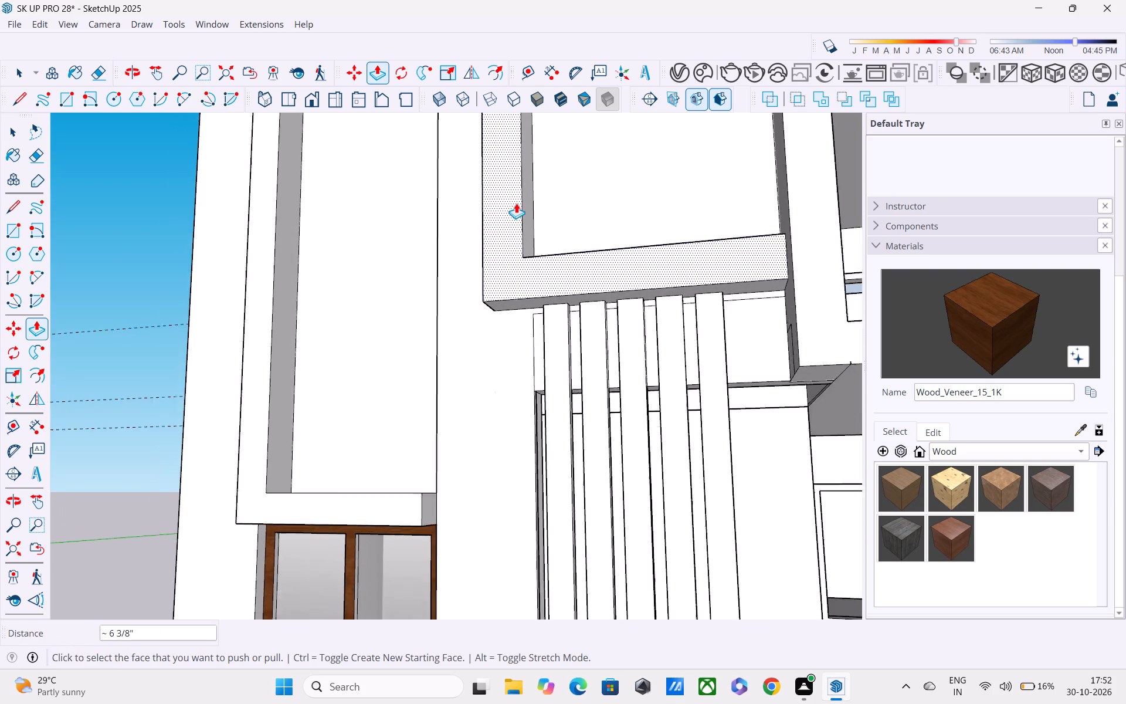
scroll(516, 203, "down", 1)
scroll(545, 250, "down", 3)
Erase the short stray edge at the lower corner of the wall panel beside the strip nearest the column.
scroll(555, 267, "up", 2)
scroll(749, 361, "up", 4)
middle_click_drag(706, 329, 550, 154)
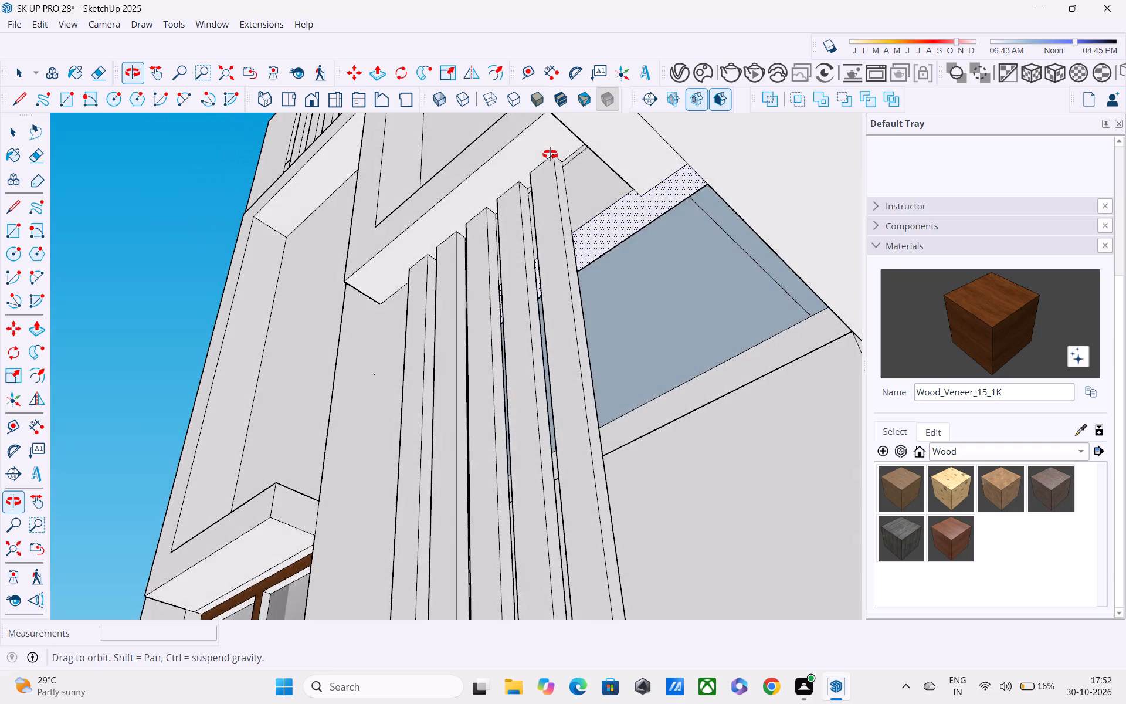
middle_click_drag(550, 154, 558, 159)
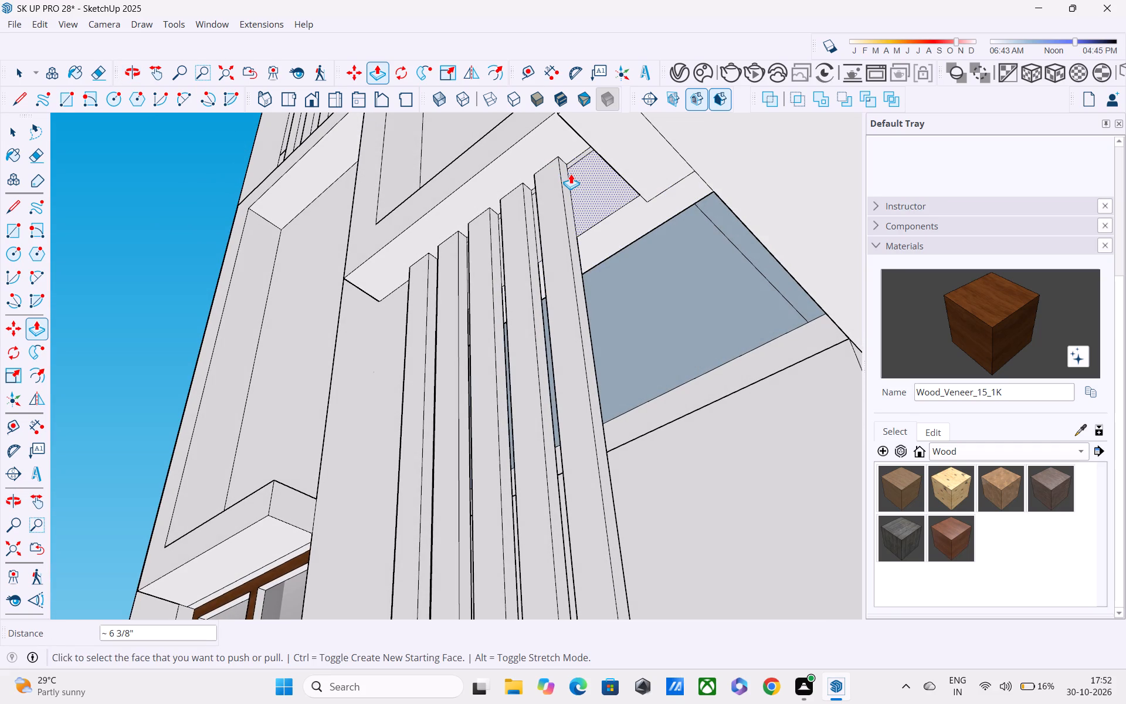
key("e")
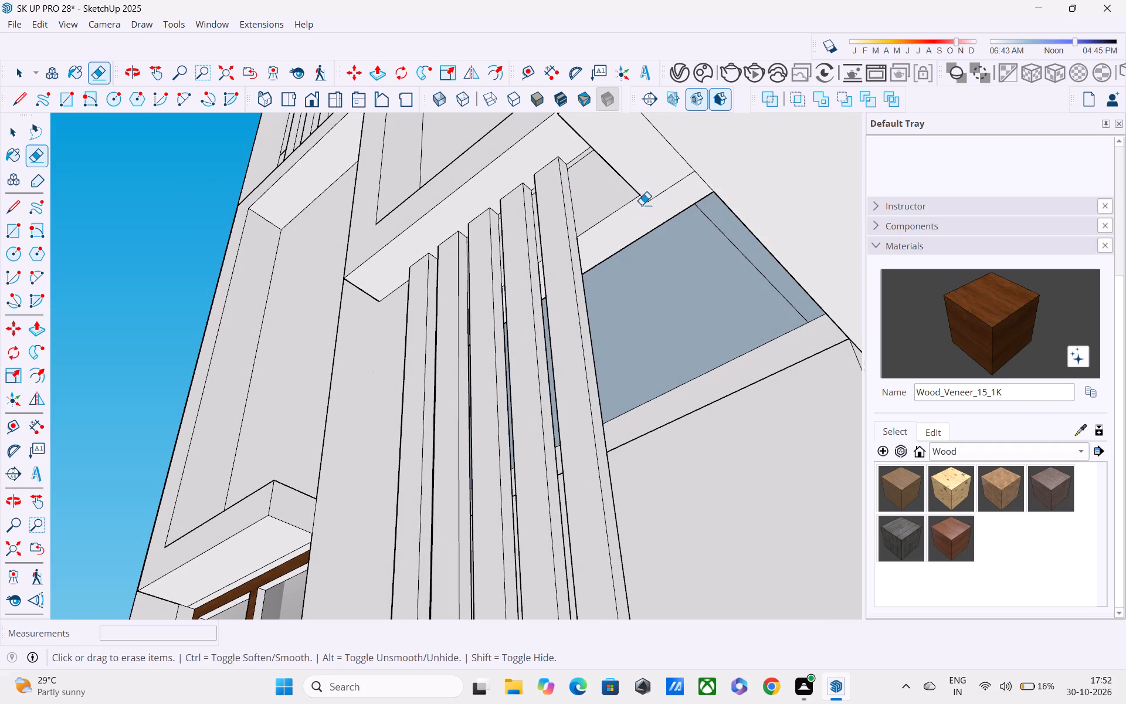
scroll(642, 204, "up", 2)
left_click_drag(643, 193, 650, 201)
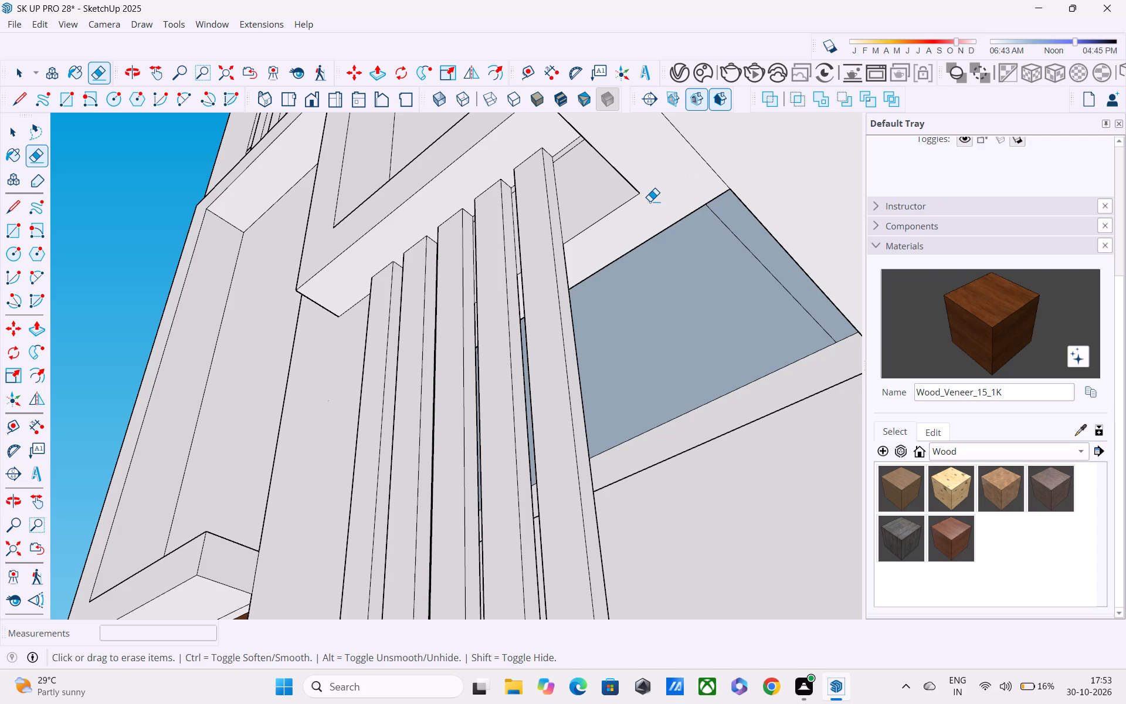
Erase the thin horizontal line segments just below the middle frame, beside the end strip and in the four gaps between the strips.
scroll(649, 202, "up", 3)
middle_click_drag(647, 199, 776, 334)
scroll(656, 158, "up", 1)
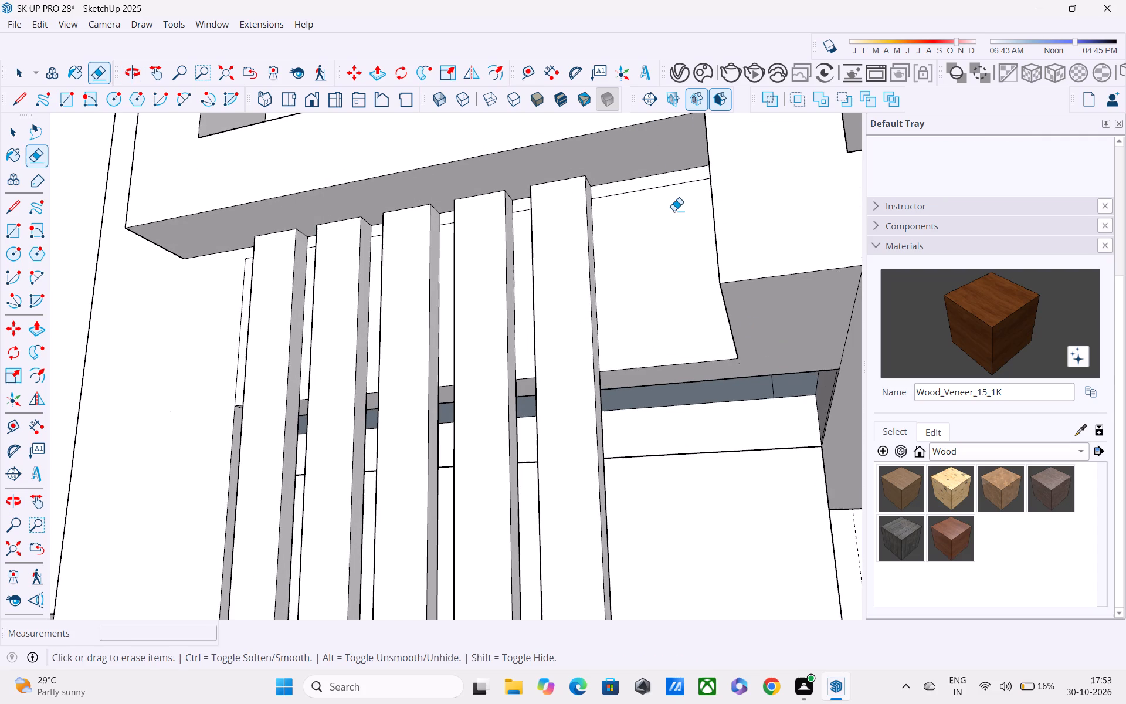
left_click_drag(657, 179, 663, 194)
scroll(663, 194, "down", 3)
middle_click_drag(662, 194, 758, 285)
scroll(696, 251, "up", 3)
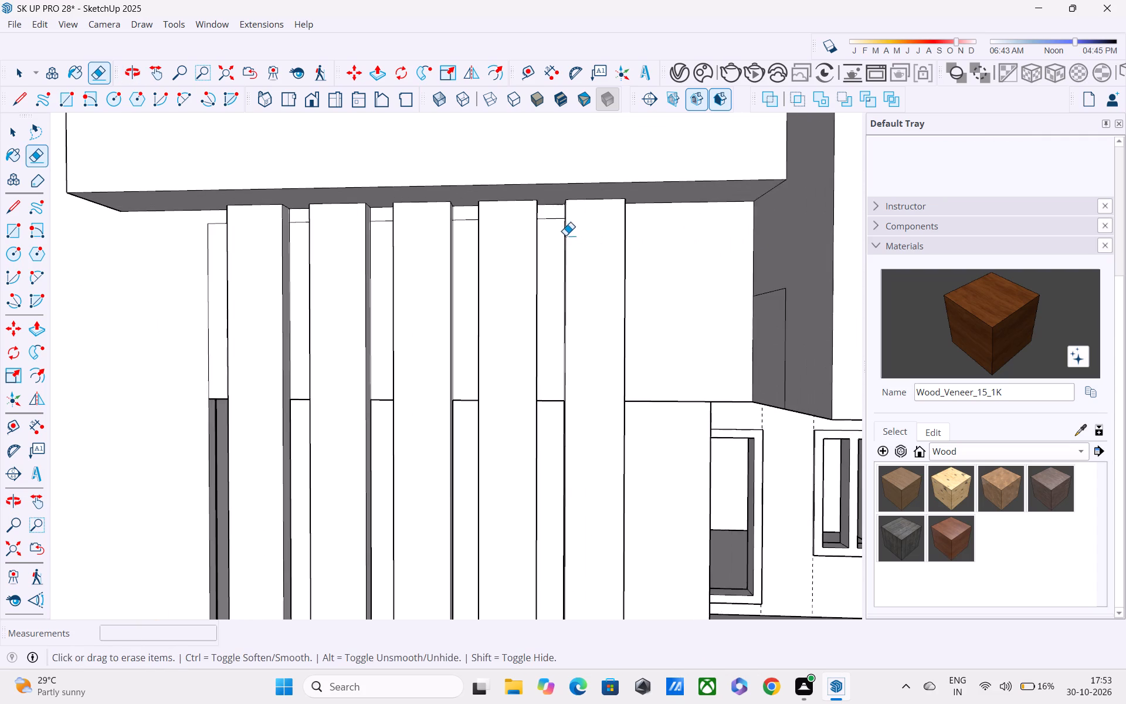
middle_click_drag(576, 243, 691, 321, "shift")
scroll(637, 276, "up", 4)
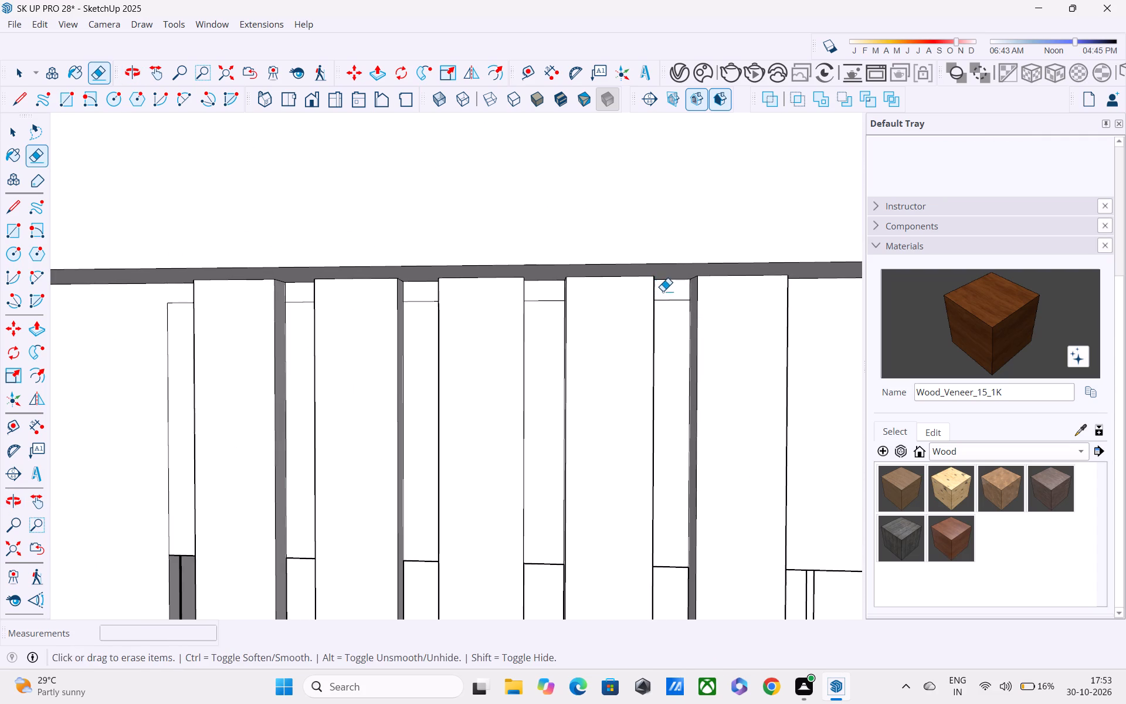
left_click_drag(663, 291, 669, 313)
left_click_drag(554, 289, 558, 338)
left_click_drag(416, 297, 433, 324)
middle_click_drag(326, 283, 399, 320, "shift")
scroll(396, 328, "up", 2)
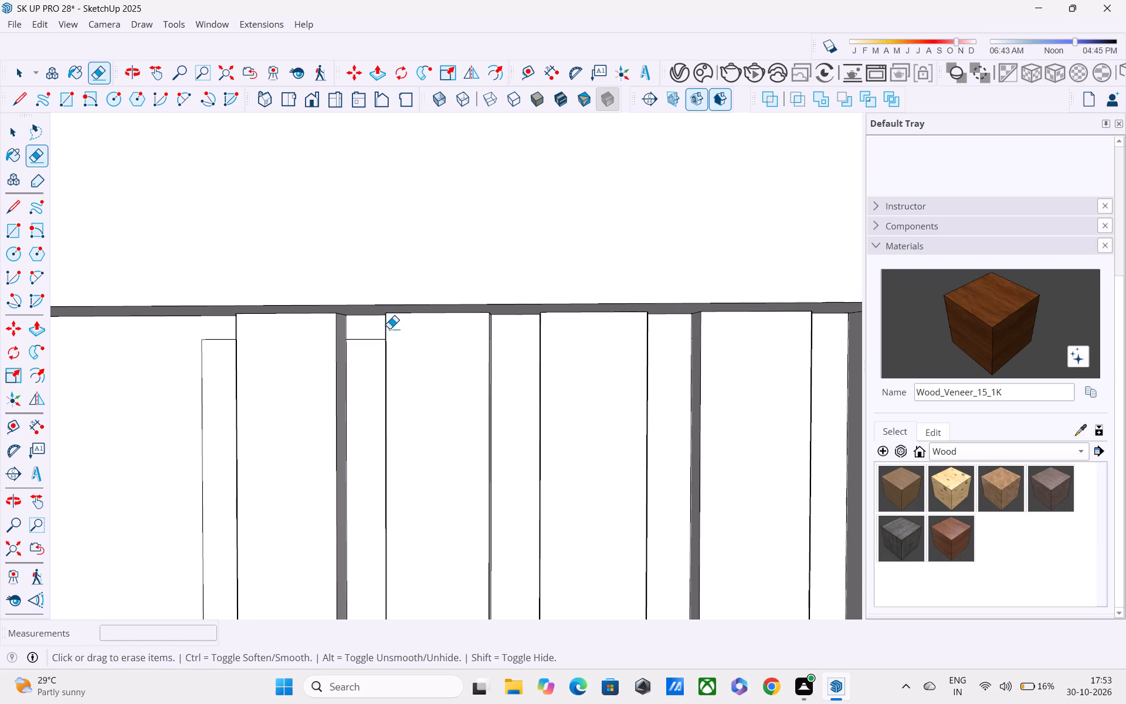
left_click_drag(361, 326, 366, 388)
Erase the leftover horizontal and vertical outline edges on the wall outside the strip farthest from the column.
middle_click_drag(328, 366, 571, 310)
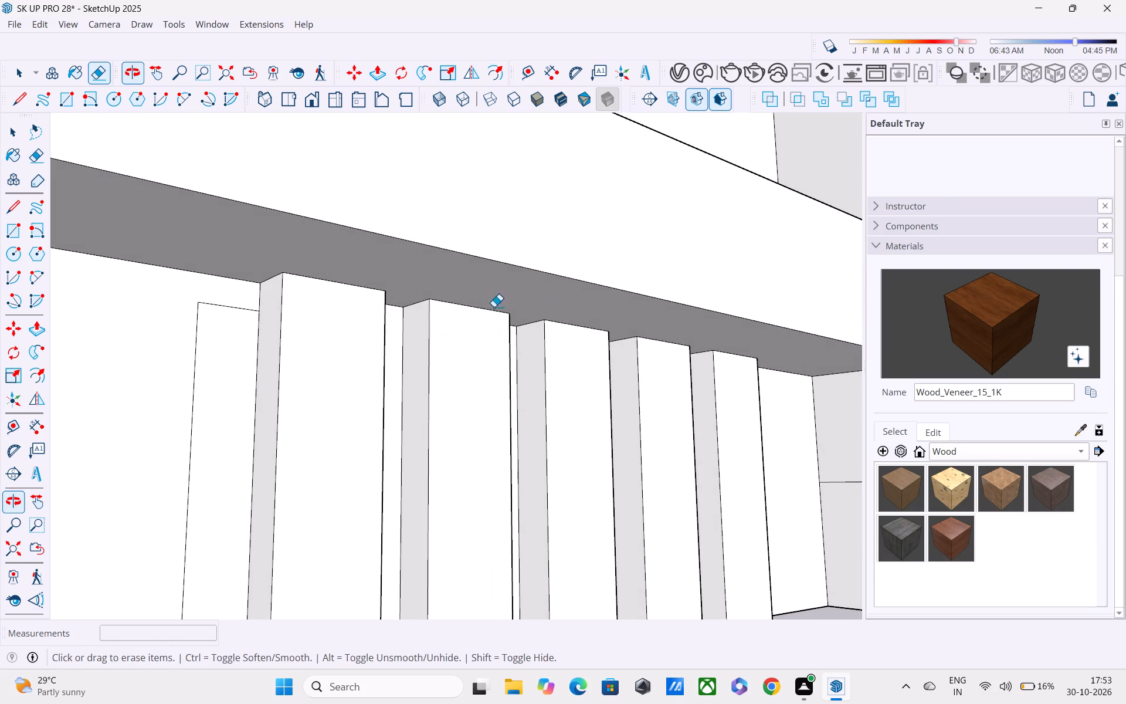
left_click_drag(244, 303, 243, 358)
left_click_drag(232, 363, 202, 434)
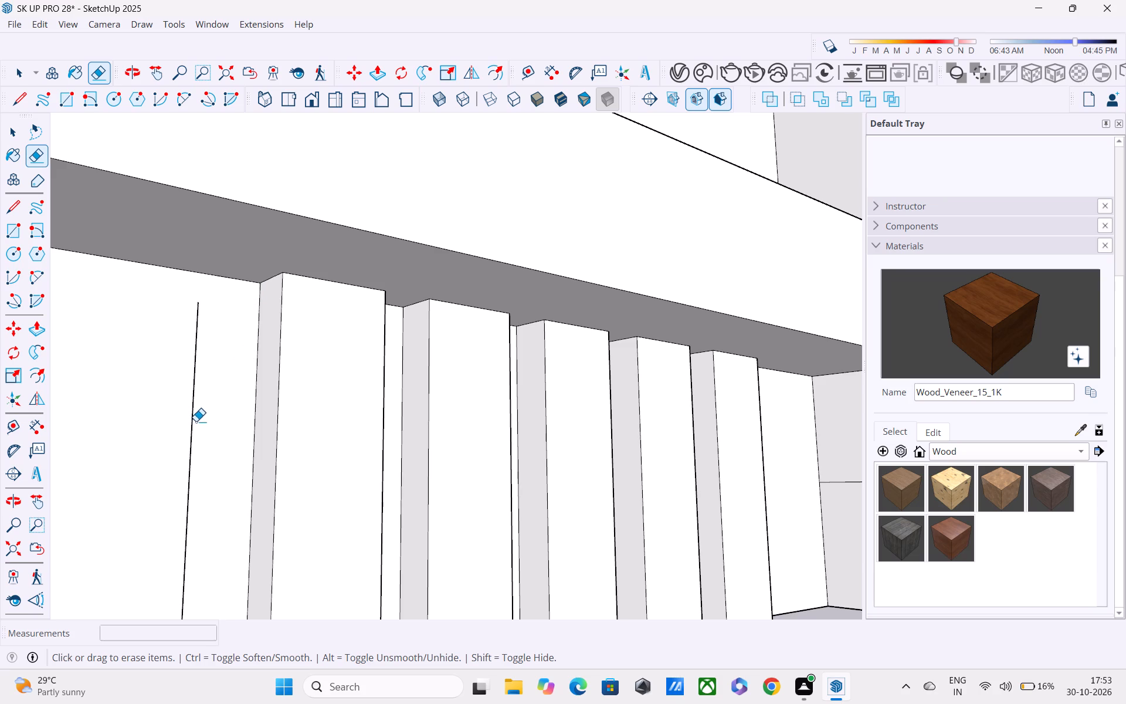
left_click_drag(196, 434, 186, 487)
Examine the cleaned-up facade as a whole and the side walls of the house.
scroll(185, 402, "down", 5)
scroll(261, 356, "up", 1, "shift")
scroll(261, 356, "down", 5)
scroll(384, 443, "down", 1)
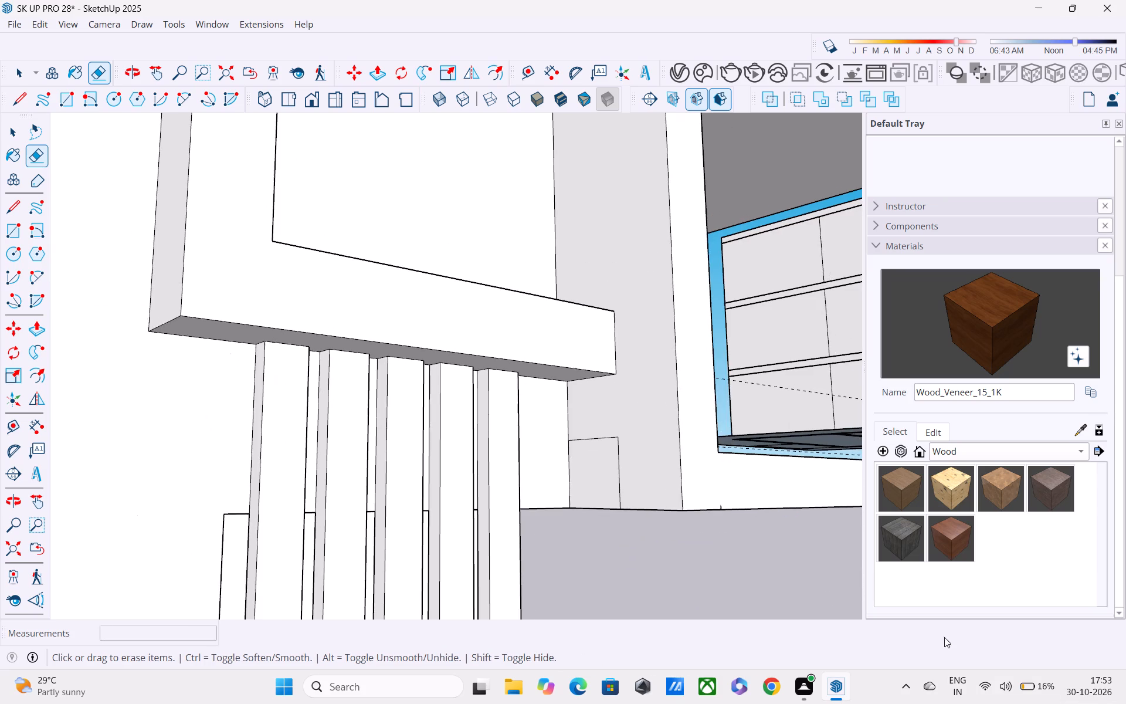
scroll(898, 502, "down", 4)
scroll(733, 476, "down", 2)
middle_click_drag(733, 476, 467, 498)
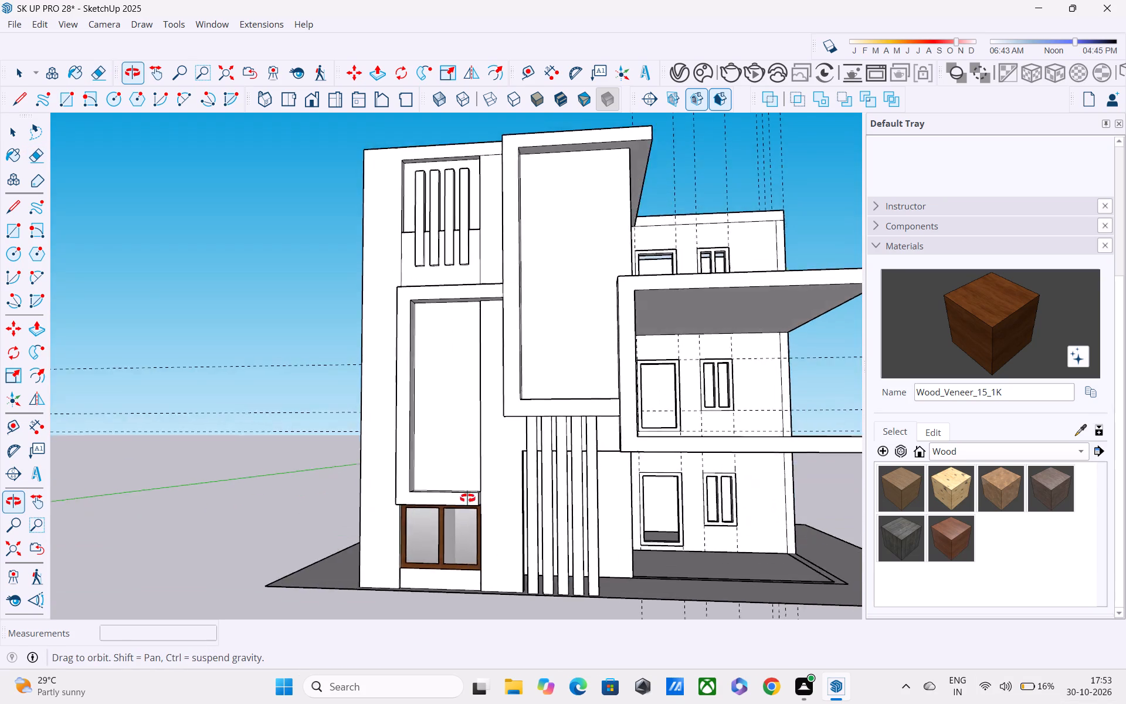
middle_click_drag(467, 498, 481, 492)
scroll(708, 405, "up", 4)
middle_click_drag(643, 420, 1067, 455)
middle_click_drag(977, 429, 964, 426, "shift")
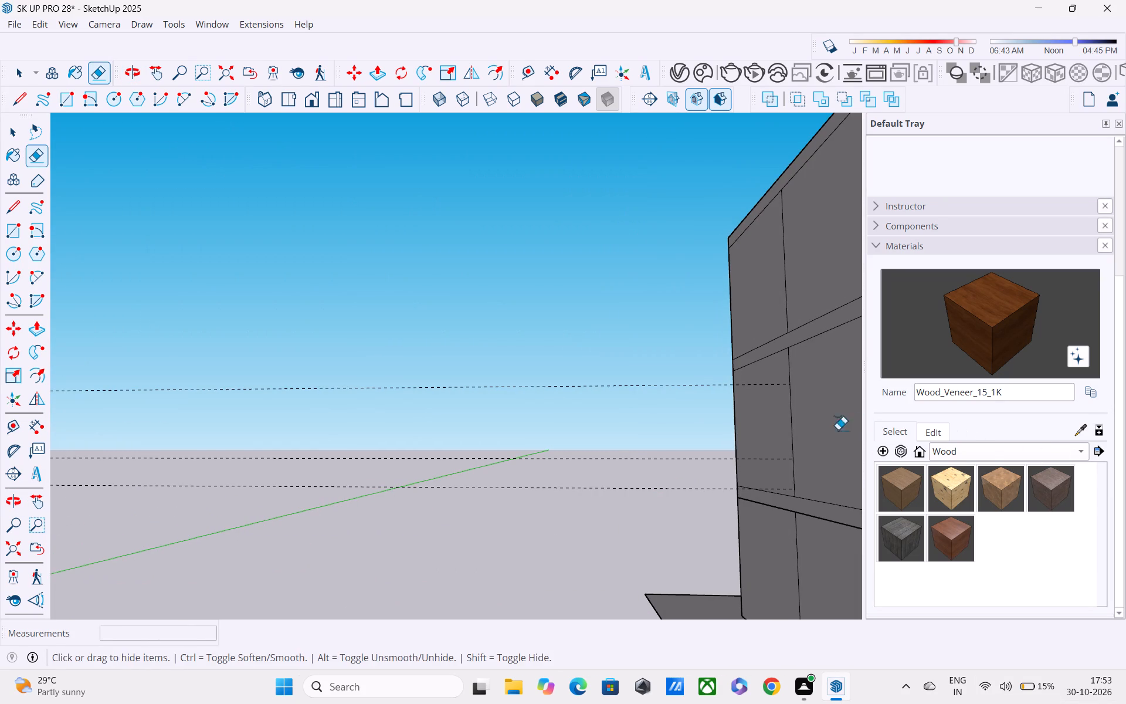
middle_click_drag(782, 431, 437, 398)
middle_click_drag(393, 408, 1009, 398)
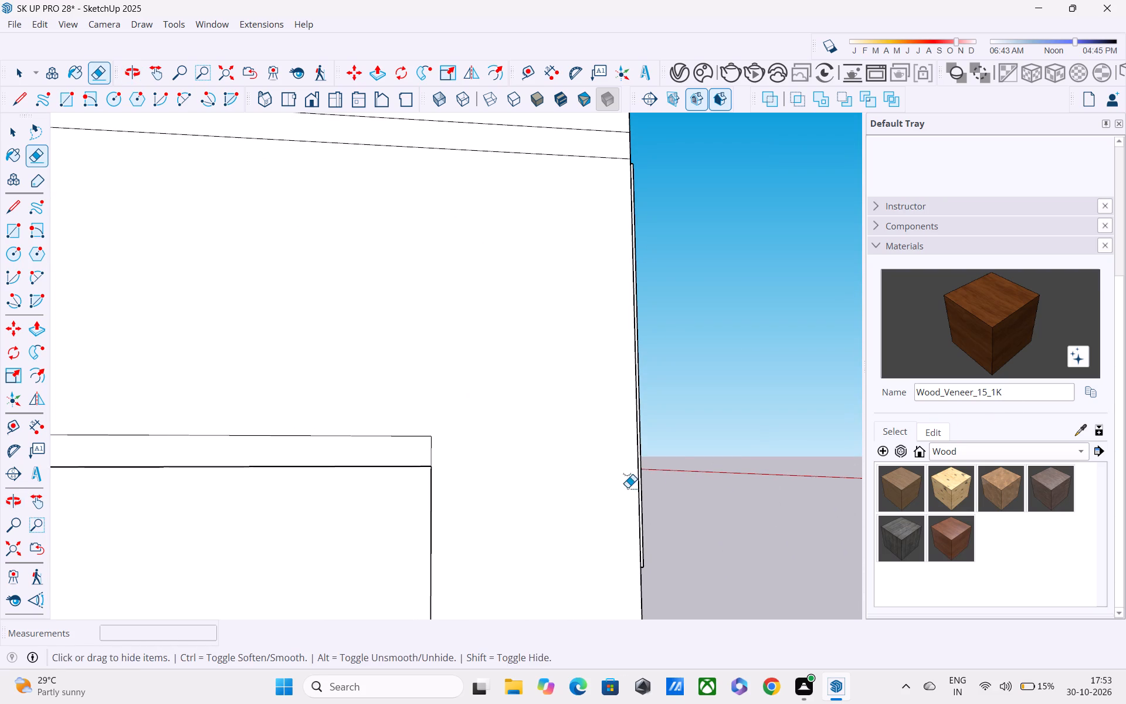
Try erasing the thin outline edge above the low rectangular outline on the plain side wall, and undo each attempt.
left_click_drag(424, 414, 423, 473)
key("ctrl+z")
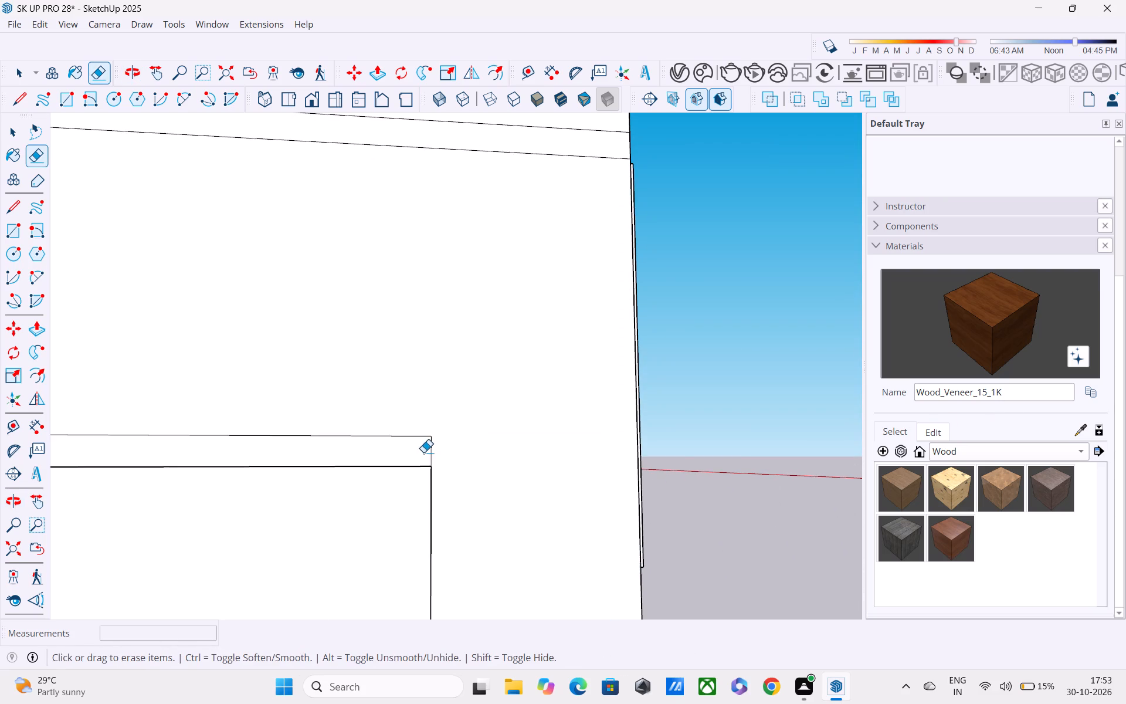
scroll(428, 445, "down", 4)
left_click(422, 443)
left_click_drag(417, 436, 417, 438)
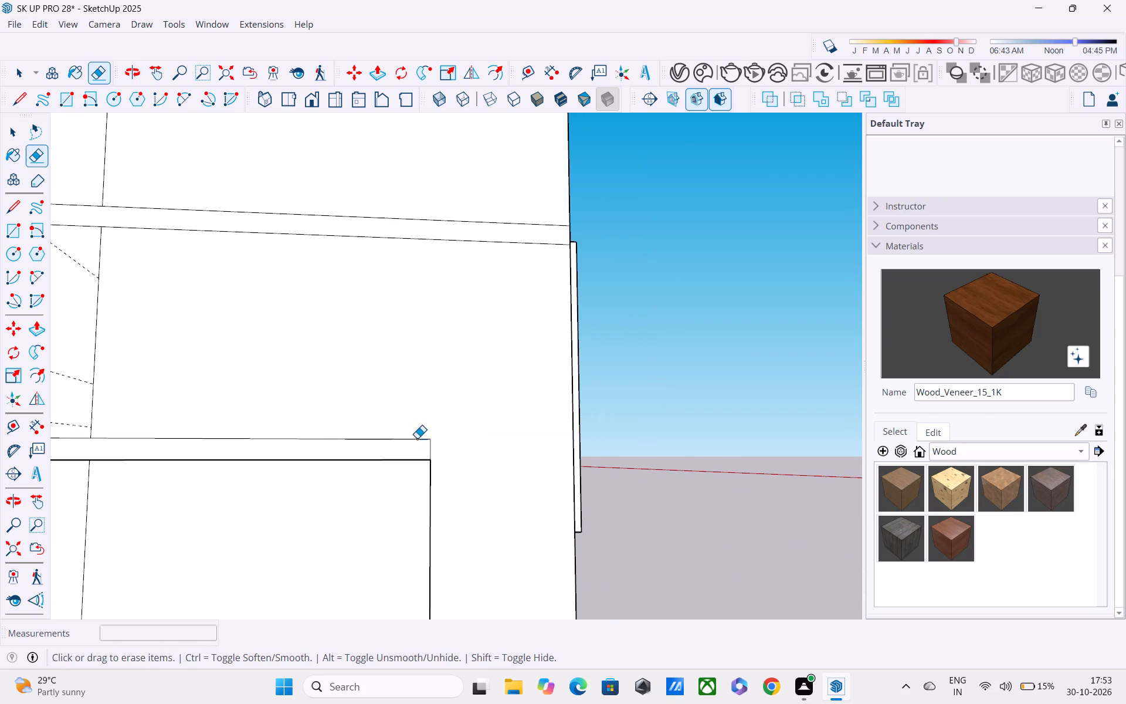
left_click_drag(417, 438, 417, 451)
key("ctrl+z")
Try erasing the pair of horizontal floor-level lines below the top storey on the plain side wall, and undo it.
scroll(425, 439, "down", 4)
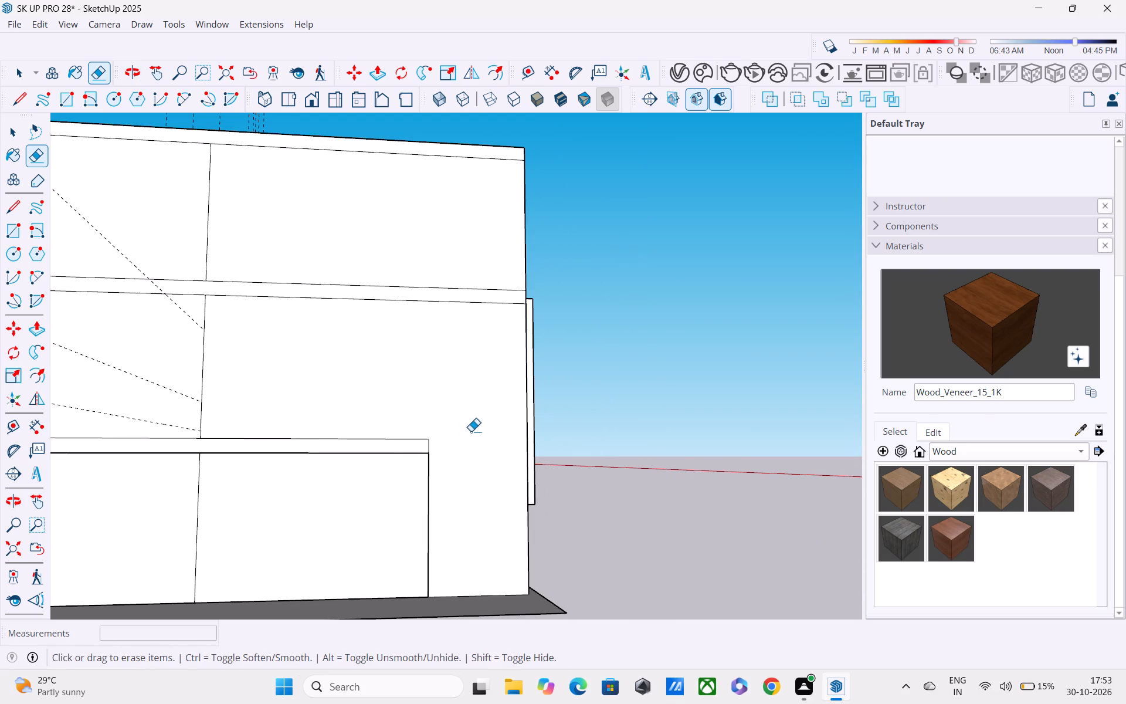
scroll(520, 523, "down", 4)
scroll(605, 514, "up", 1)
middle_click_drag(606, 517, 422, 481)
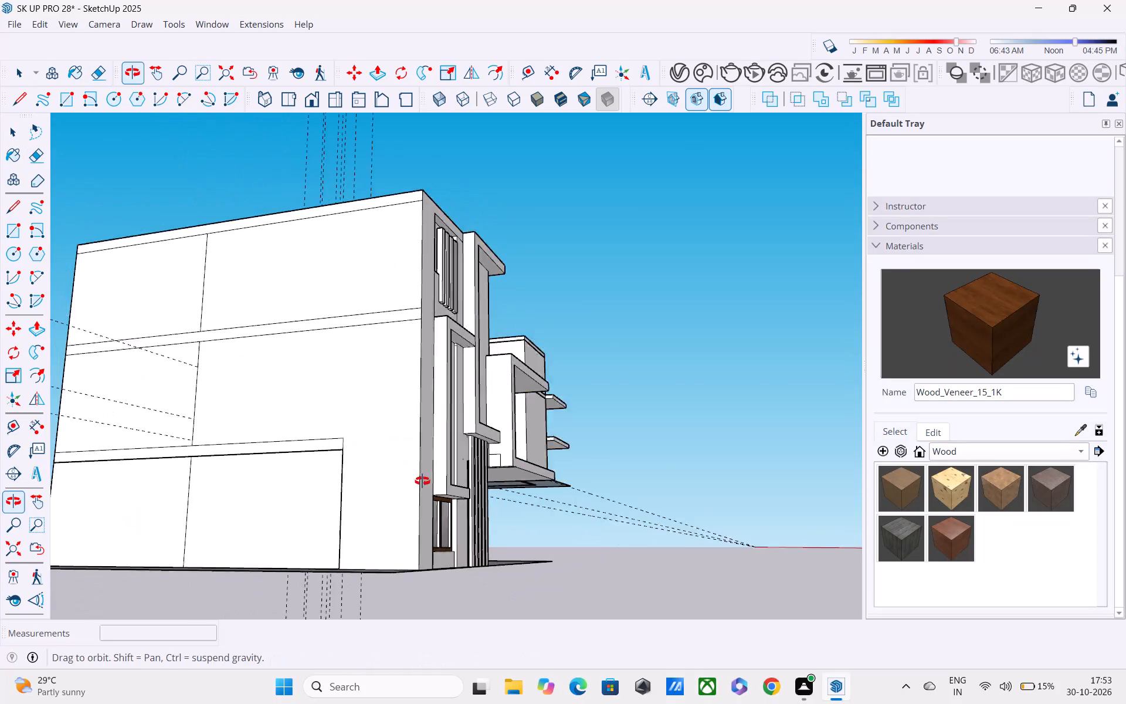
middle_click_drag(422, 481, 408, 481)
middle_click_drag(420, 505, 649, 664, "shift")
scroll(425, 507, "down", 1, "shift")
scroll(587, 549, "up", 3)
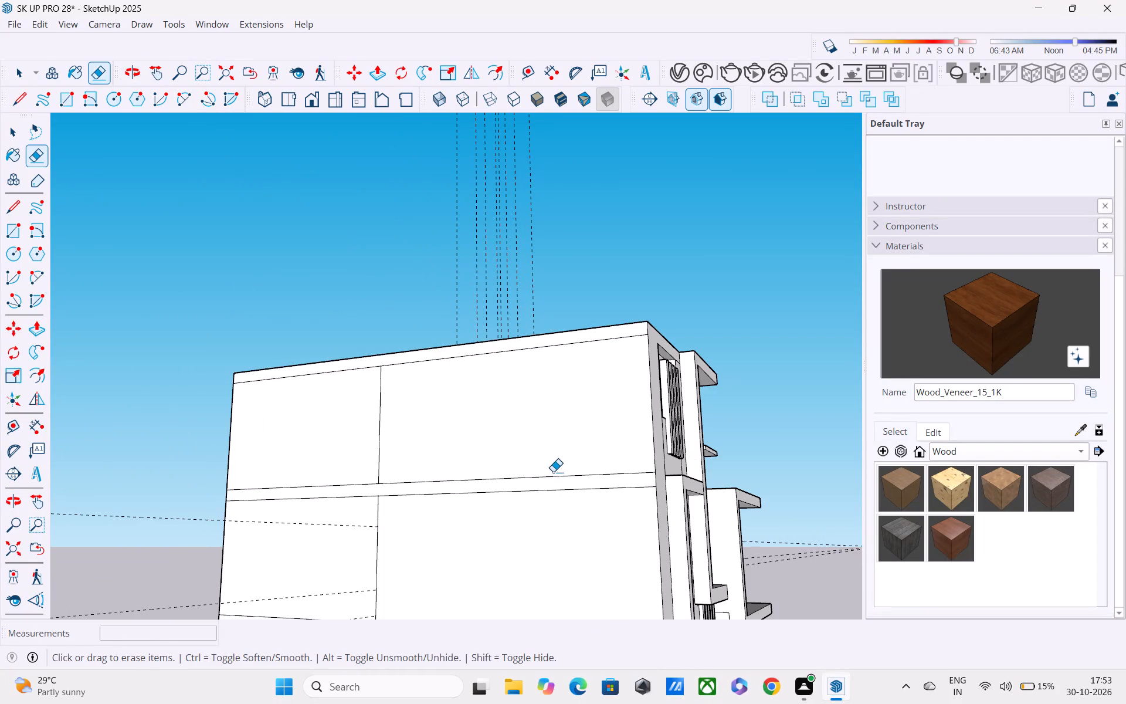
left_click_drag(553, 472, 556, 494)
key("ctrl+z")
Erase the stray vertical edge on the inner face of the middle-floor balcony's side wall.
scroll(557, 495, "down", 3)
middle_click_drag(652, 462, 284, 530)
scroll(392, 506, "down", 4)
middle_click_drag(425, 513, 426, 469)
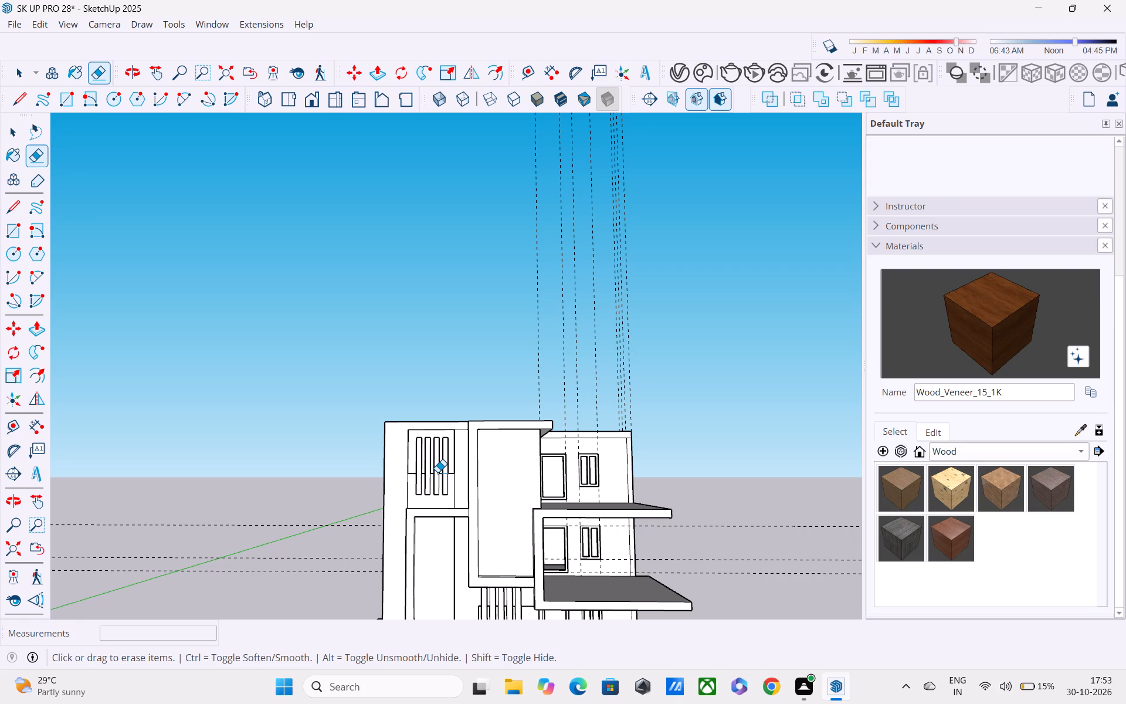
scroll(549, 677, "down", 1)
middle_click_drag(542, 473, 428, 396)
scroll(618, 493, "up", 4)
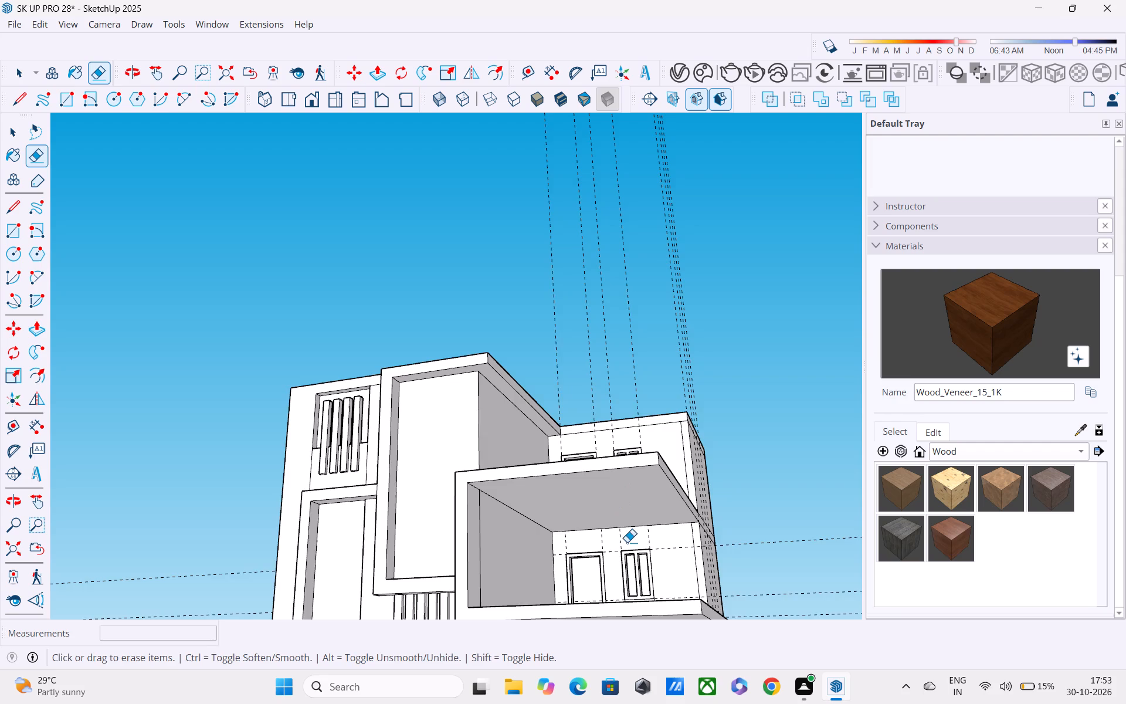
scroll(633, 548, "up", 1)
middle_click_drag(628, 544, 575, 370, "shift")
middle_click_drag(575, 377, 383, 441)
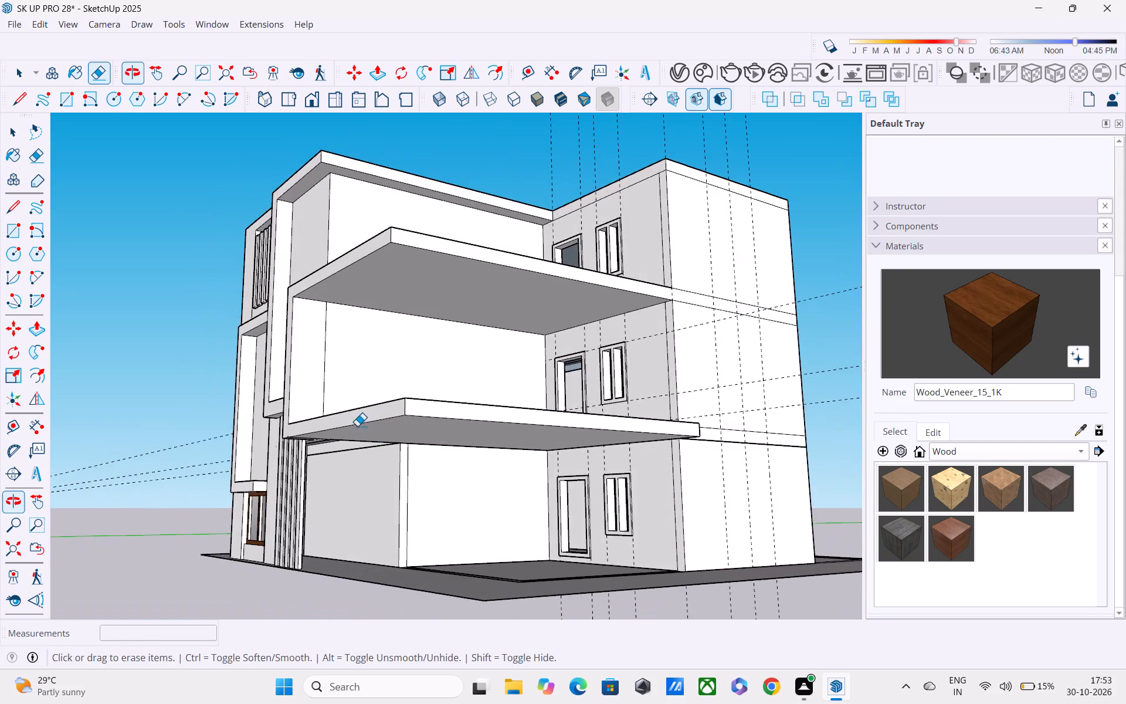
scroll(357, 426, "up", 4)
left_click_drag(309, 318, 315, 333)
scroll(316, 333, "down", 1)
Reverse the blue-grey back face of the ground-floor ceiling behind the vertical strips.
middle_click_drag(347, 365, 392, 409)
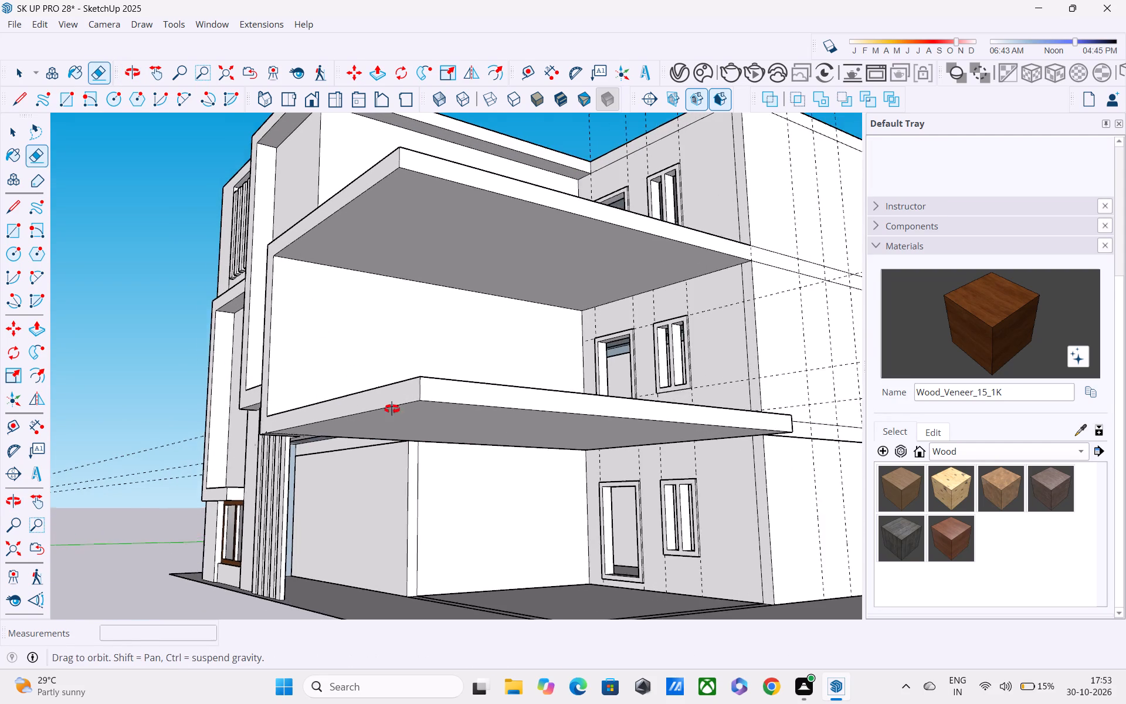
middle_click_drag(392, 409, 557, 353)
scroll(551, 344, "down", 3)
middle_click_drag(554, 374, 518, 282)
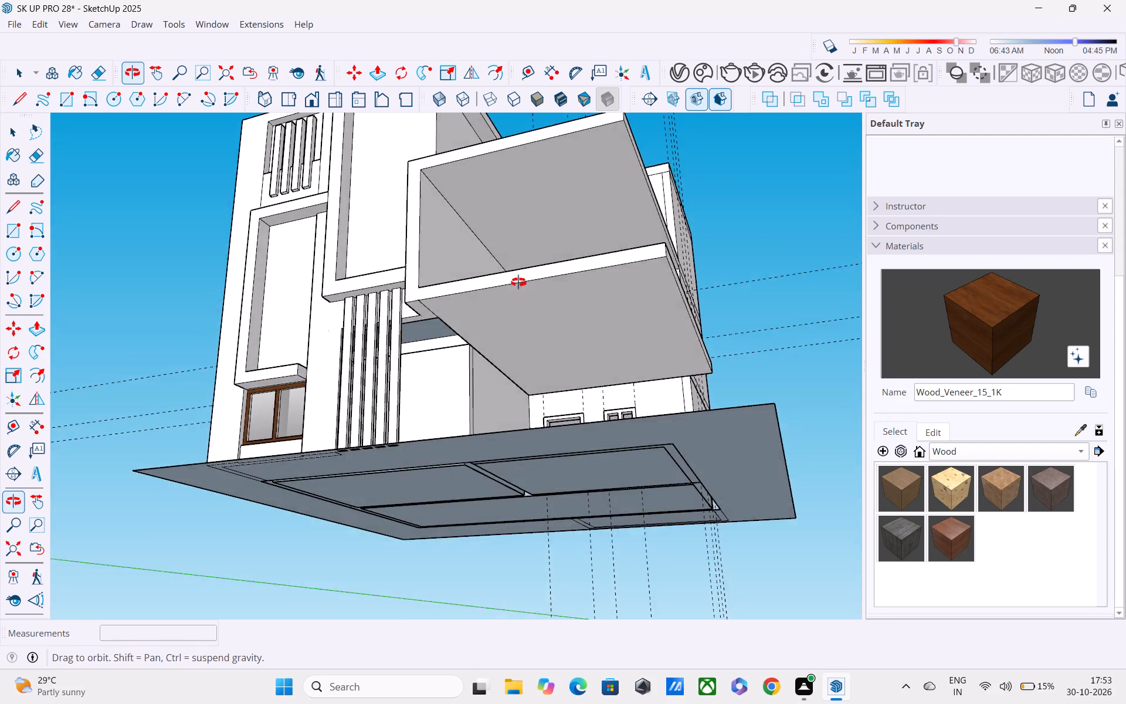
middle_click_drag(518, 282, 242, 323)
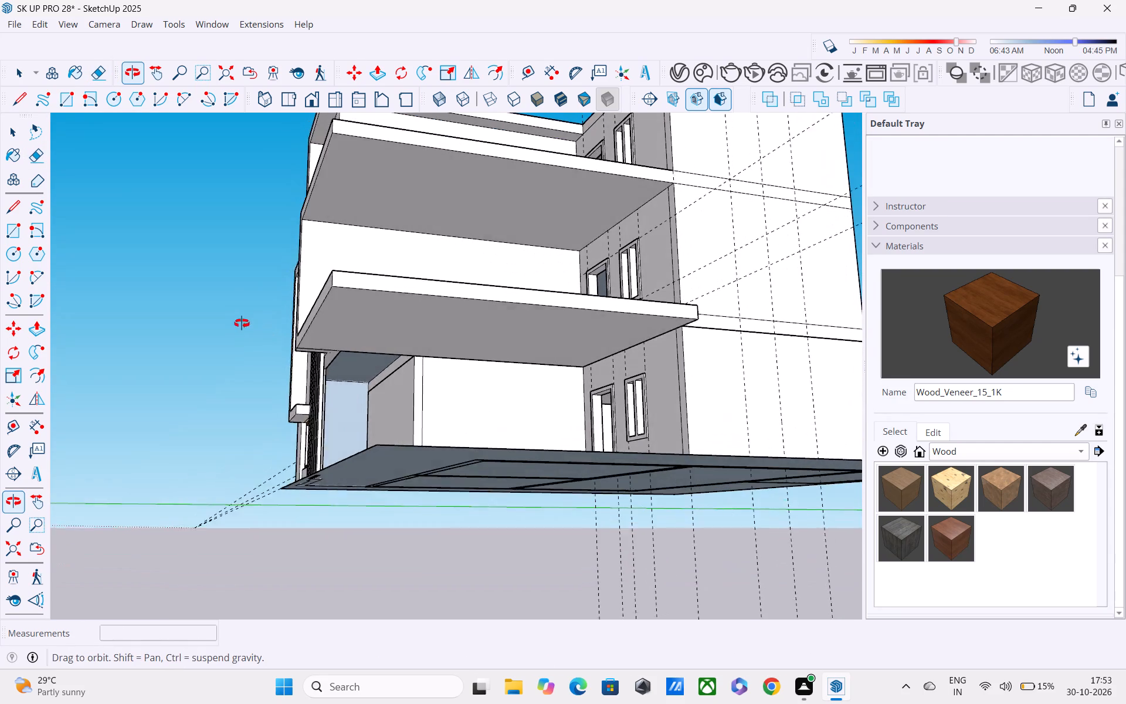
middle_click_drag(242, 323, 225, 315)
scroll(399, 346, "up", 3)
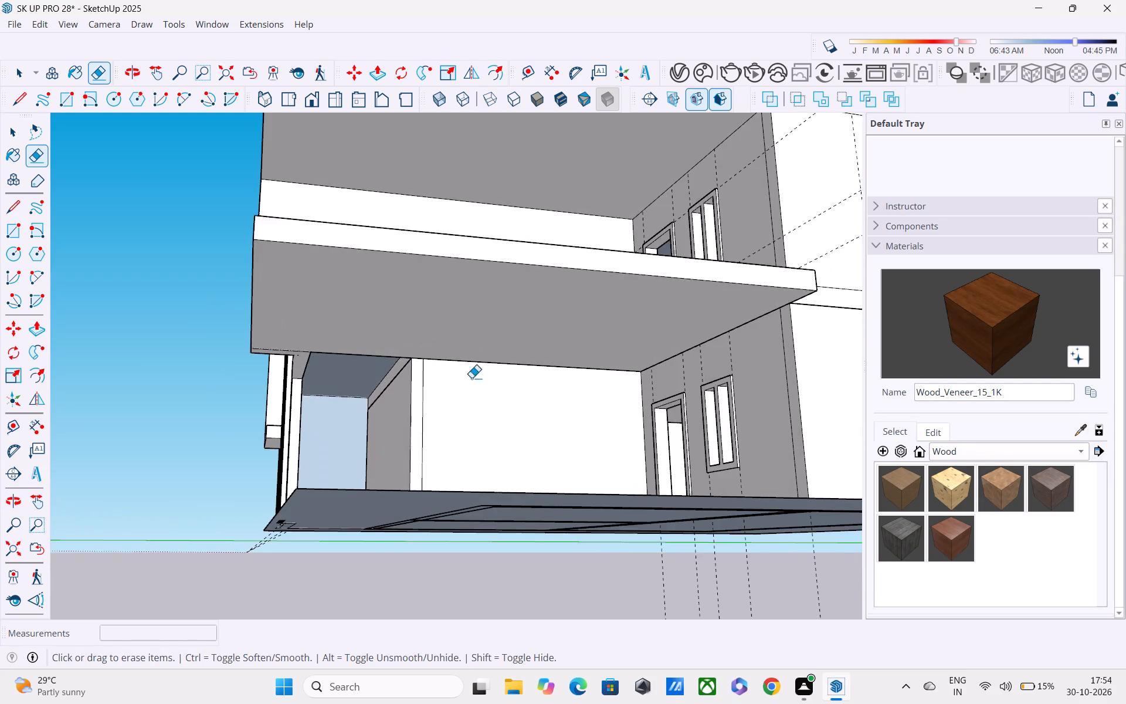
scroll(386, 459, "up", 9)
middle_click_drag(295, 300, 322, 278)
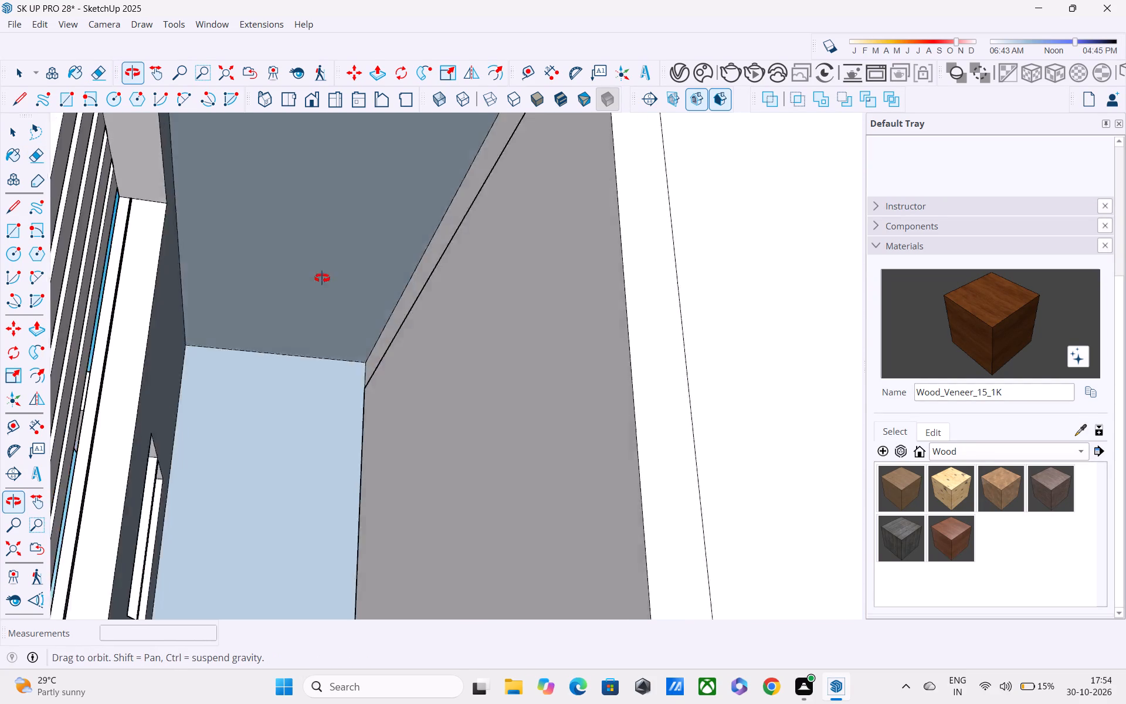
middle_click_drag(322, 278, 345, 303)
scroll(352, 305, "up", 4)
key("space")
left_click(342, 268)
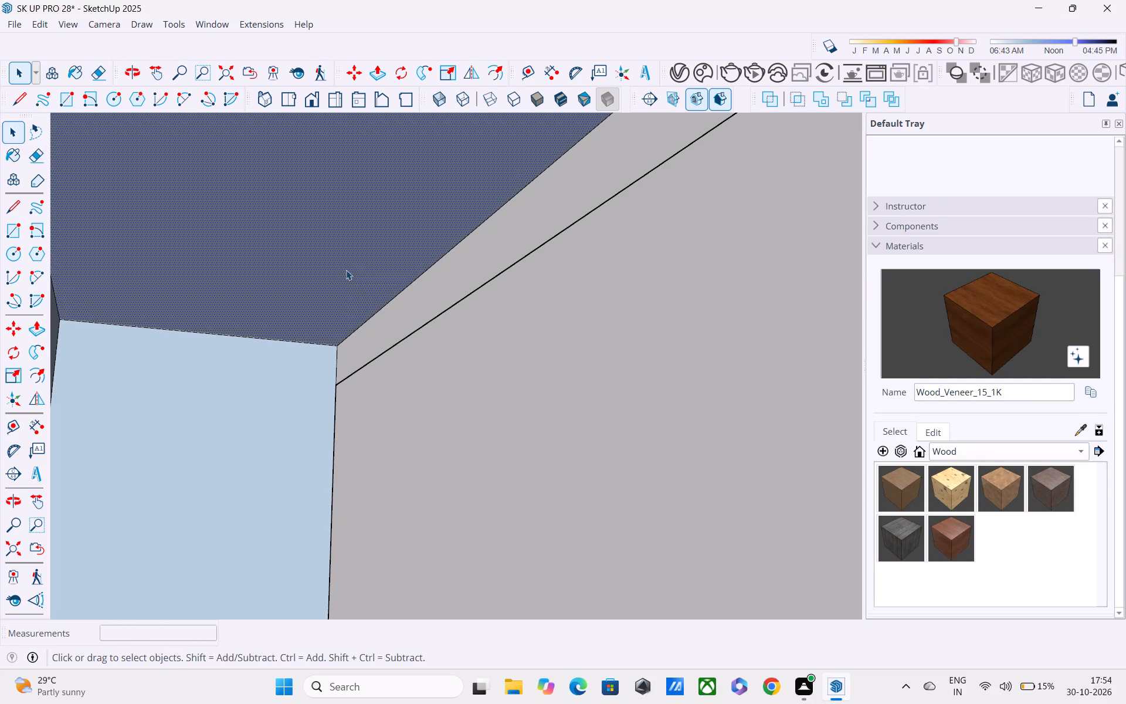
right_click_drag(351, 273, 352, 279)
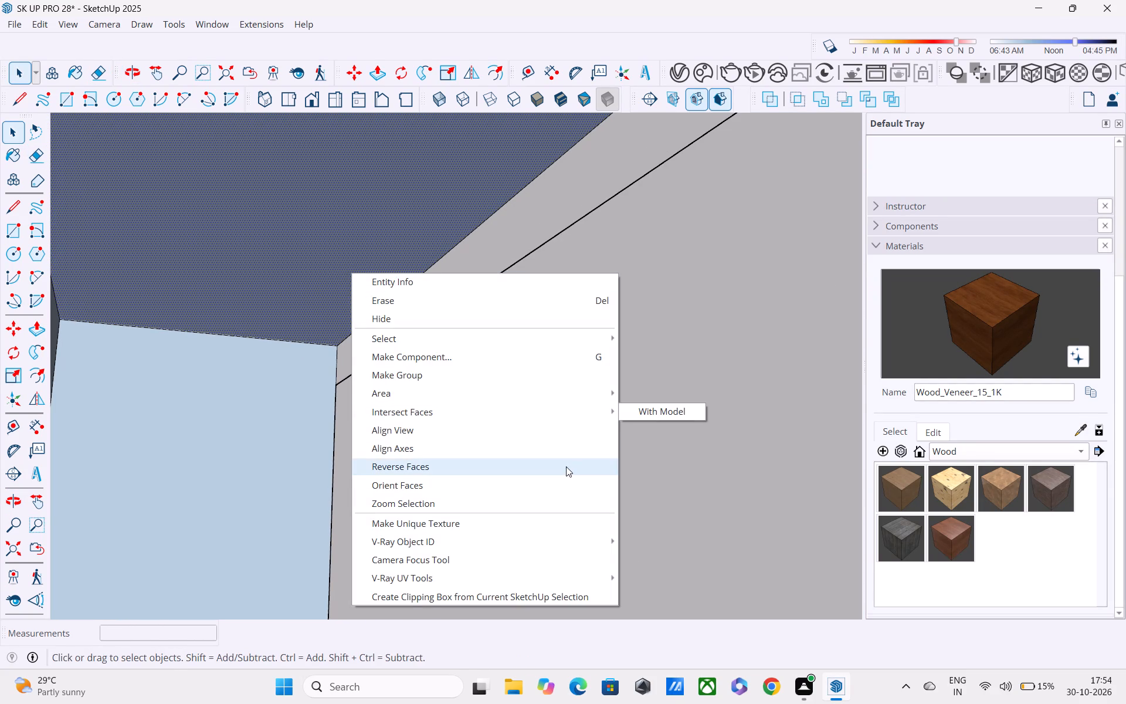
left_click(566, 466)
Reverse the light-blue end wall face and the wall face with the window opening behind the vertical strips on the ground floor.
left_click(301, 460)
right_click_drag(300, 459, 292, 455)
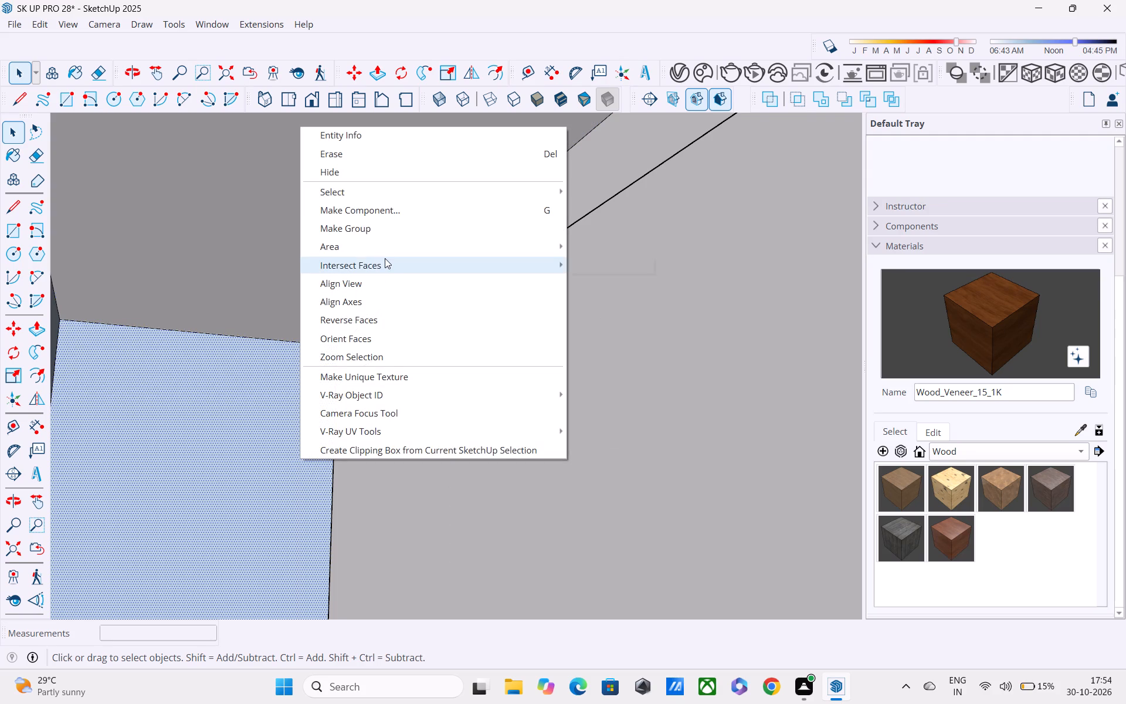
left_click(396, 323)
scroll(438, 323, "down", 4)
scroll(428, 380, "down", 3)
middle_click_drag(362, 381, 341, 380)
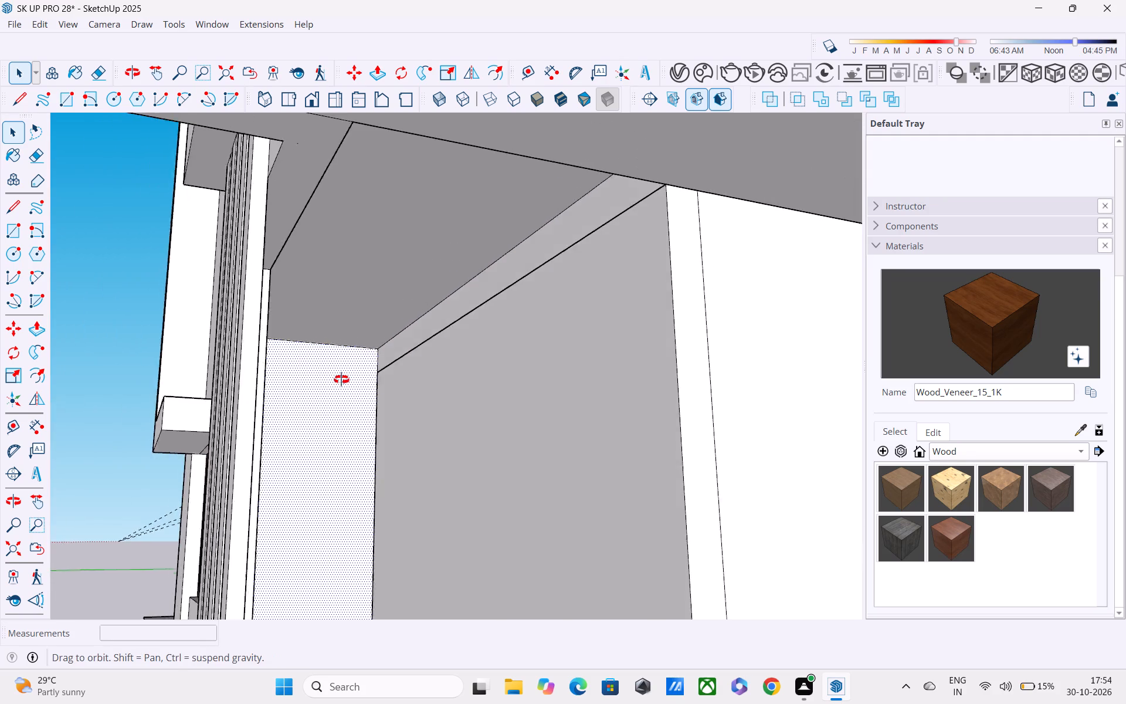
middle_click_drag(341, 380, 179, 404)
left_click_drag(278, 375, 296, 375)
right_click(297, 376)
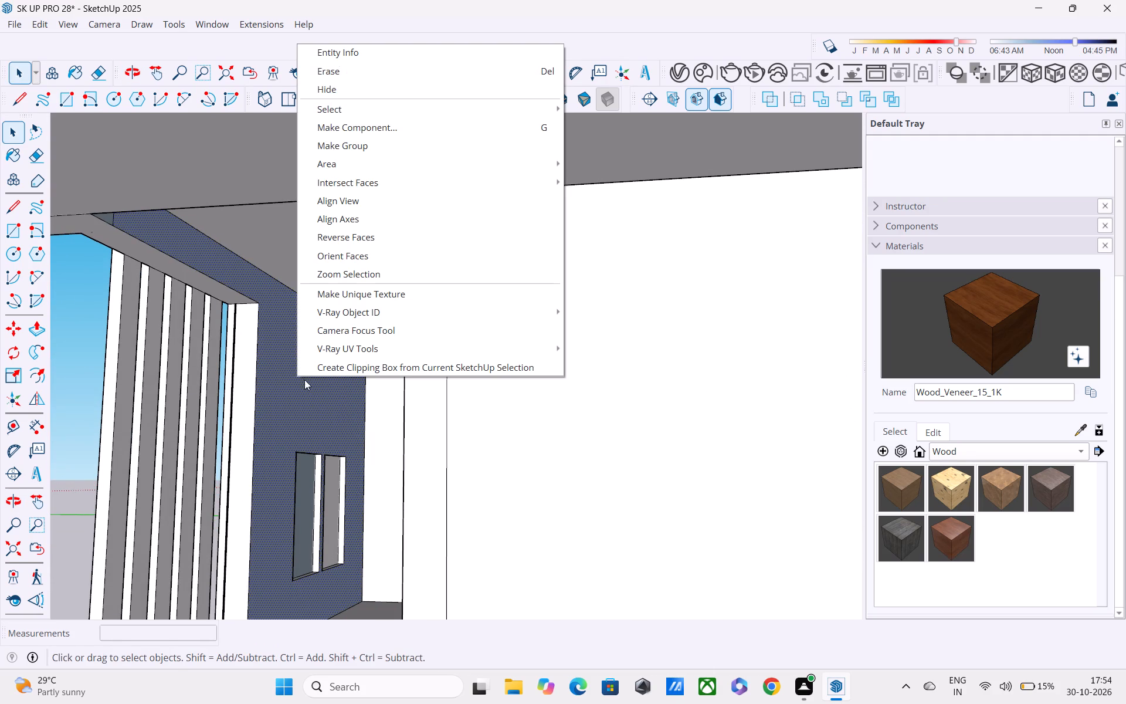
left_click(341, 231)
Examine the house front as a whole and the door and window openings on the upper balcony floors.
scroll(355, 268, "down", 2)
middle_click_drag(340, 258, 271, 211)
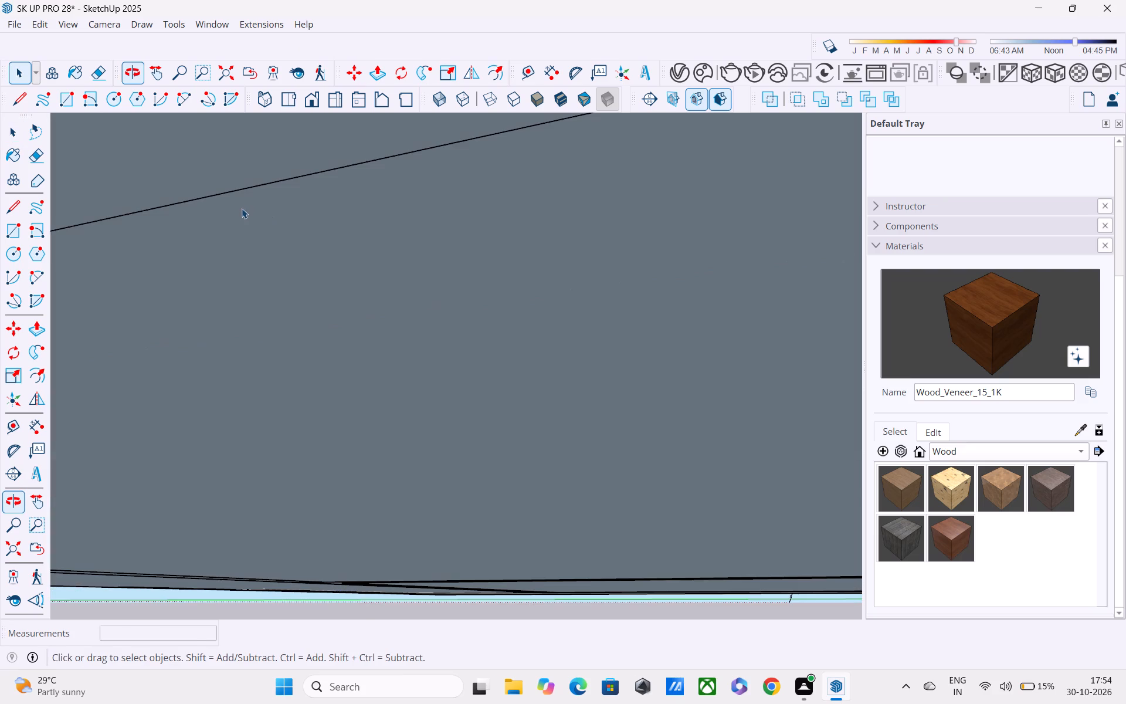
left_click(12, 544)
scroll(477, 539, "down", 1)
middle_click_drag(497, 539, 766, 638)
scroll(673, 530, "up", 3)
scroll(679, 522, "down", 4)
middle_click_drag(714, 551, 790, 611, "shift")
scroll(621, 593, "up", 8)
middle_click_drag(411, 536, 686, 442)
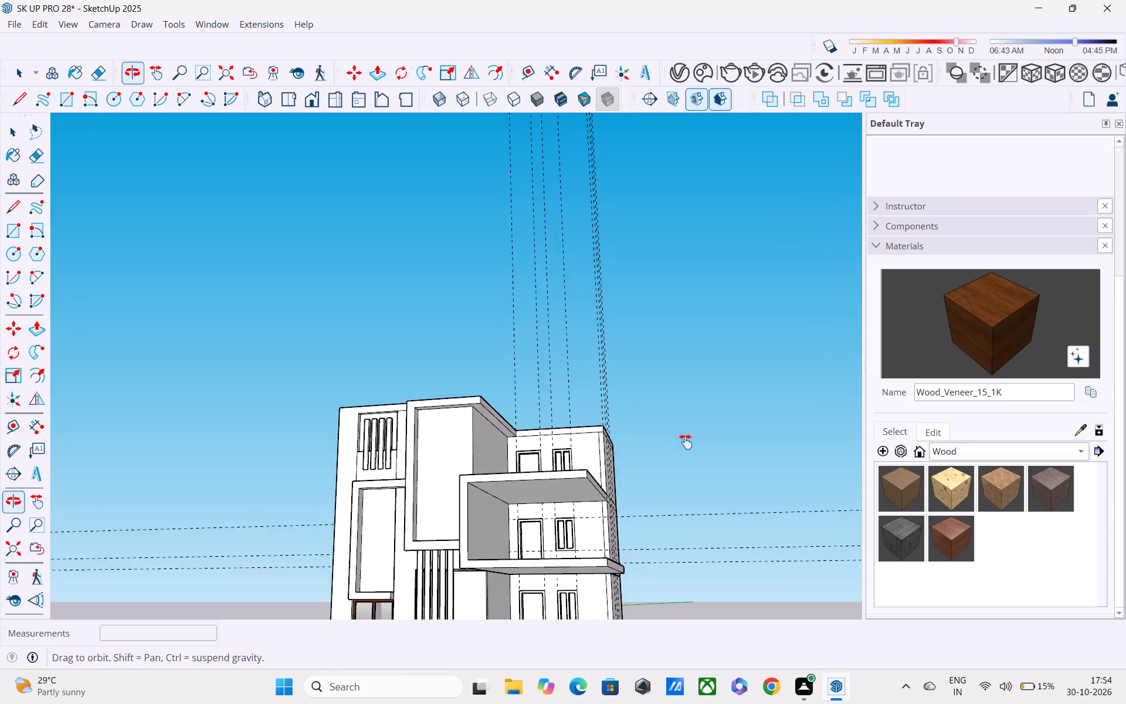
middle_click_drag(686, 442, 589, 426)
scroll(439, 483, "up", 2)
middle_click_drag(437, 478, 541, 545)
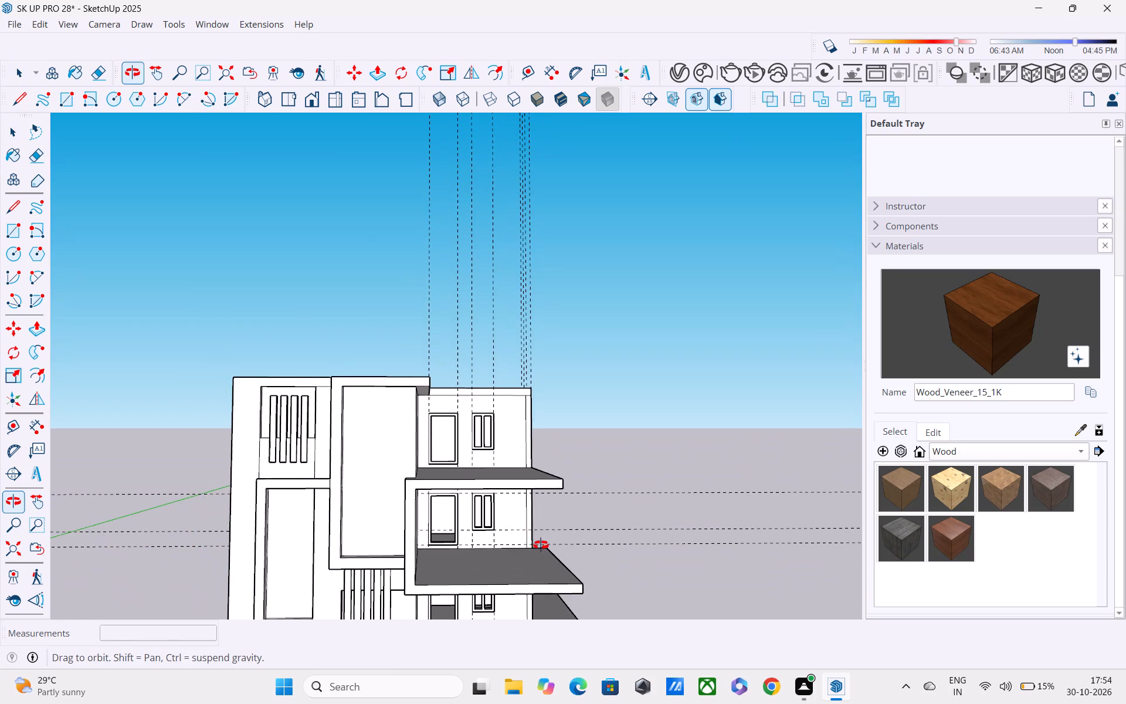
middle_click_drag(541, 545, 541, 545)
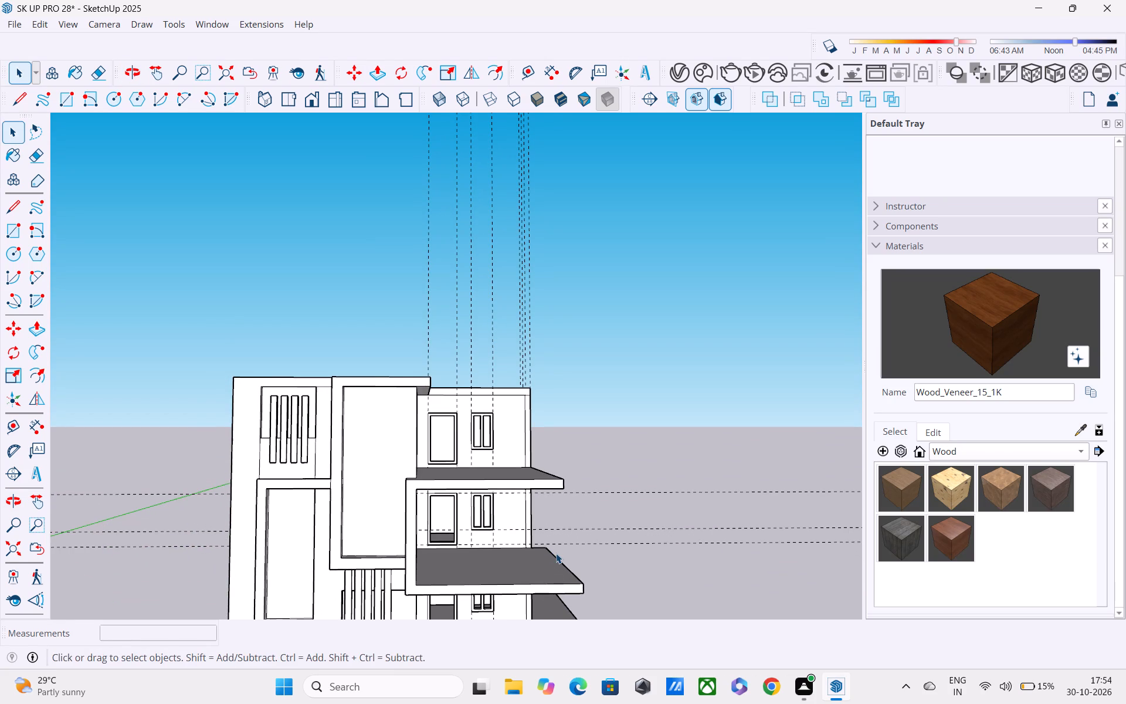
scroll(562, 505, "up", 3)
scroll(562, 502, "down", 3)
middle_click_drag(541, 494, 535, 496)
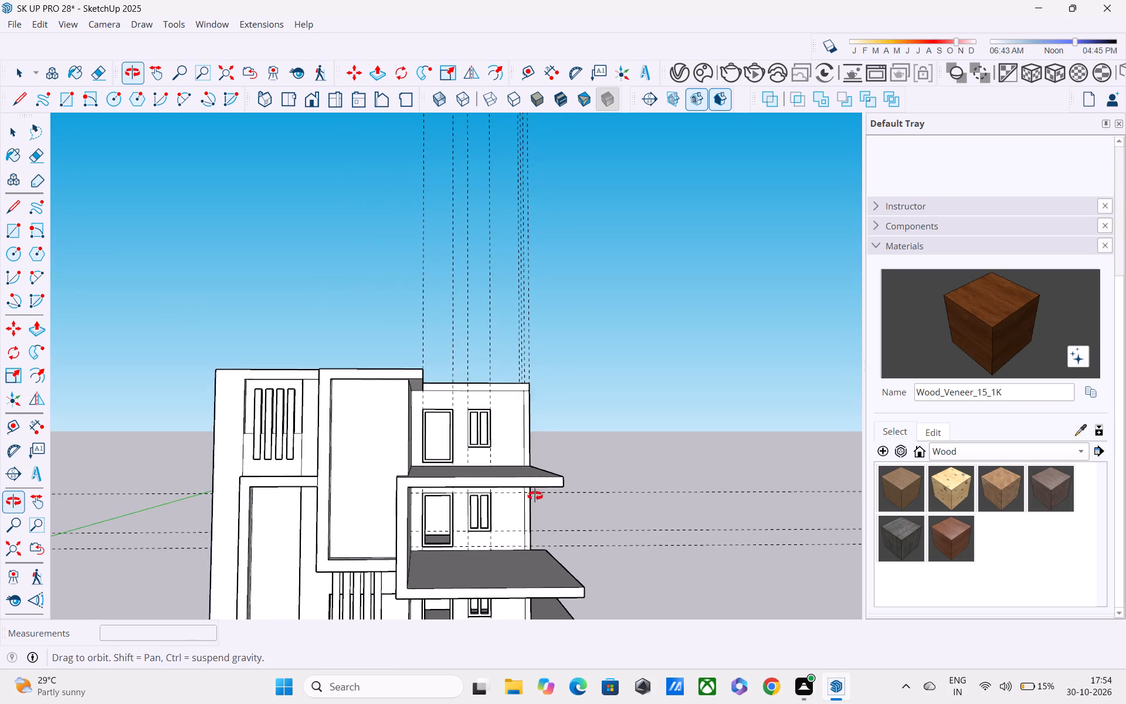
middle_click_drag(535, 496, 422, 507)
scroll(470, 356, "up", 4)
scroll(492, 418, "up", 3)
middle_click_drag(492, 418, 467, 337, "shift")
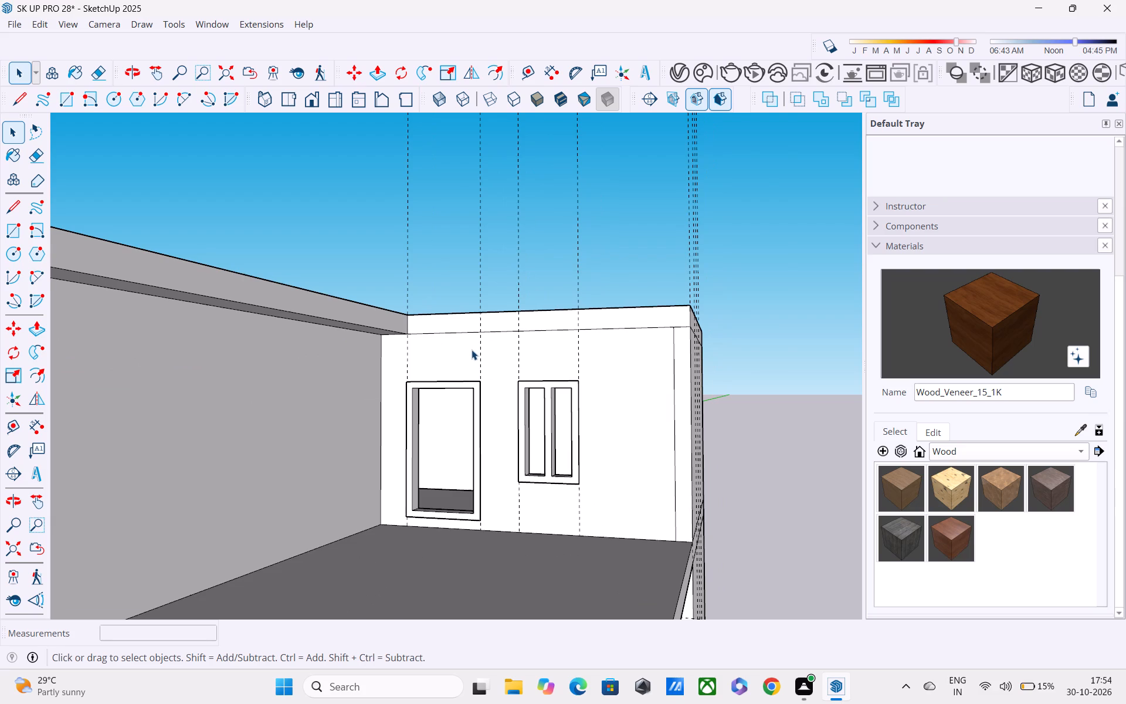
scroll(472, 350, "up", 3)
scroll(468, 343, "down", 2)
middle_click_drag(463, 340, 445, 178, "shift")
scroll(443, 173, "down", 4)
middle_click_drag(445, 257, 411, 208)
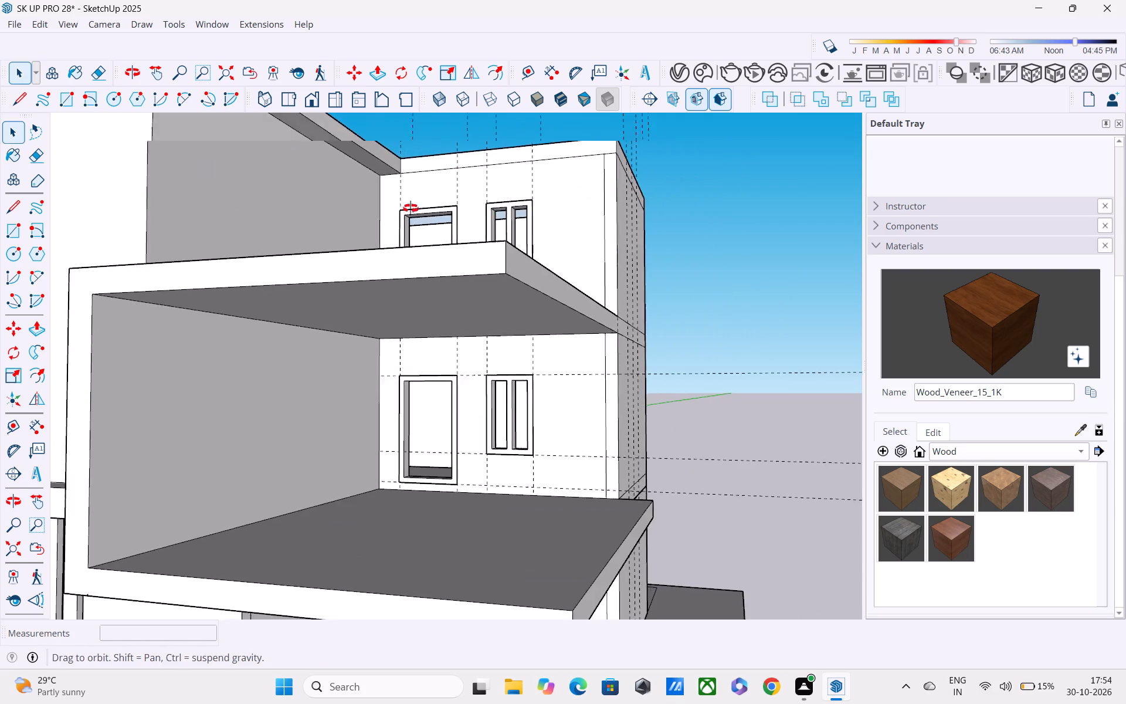
middle_click_drag(411, 208, 385, 147)
scroll(477, 431, "up", 5)
middle_click_drag(472, 426, 388, 331)
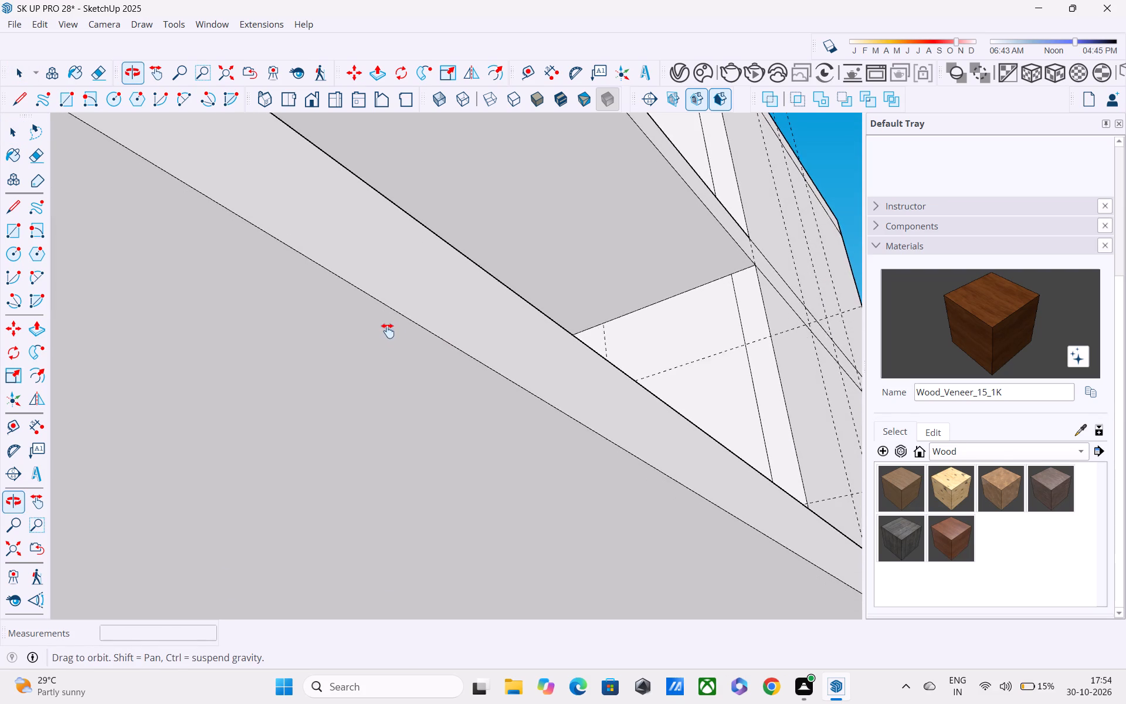
middle_click_drag(388, 331, 386, 327)
scroll(419, 361, "up", 3)
scroll(427, 371, "down", 3)
middle_click_drag(432, 368, 524, 567)
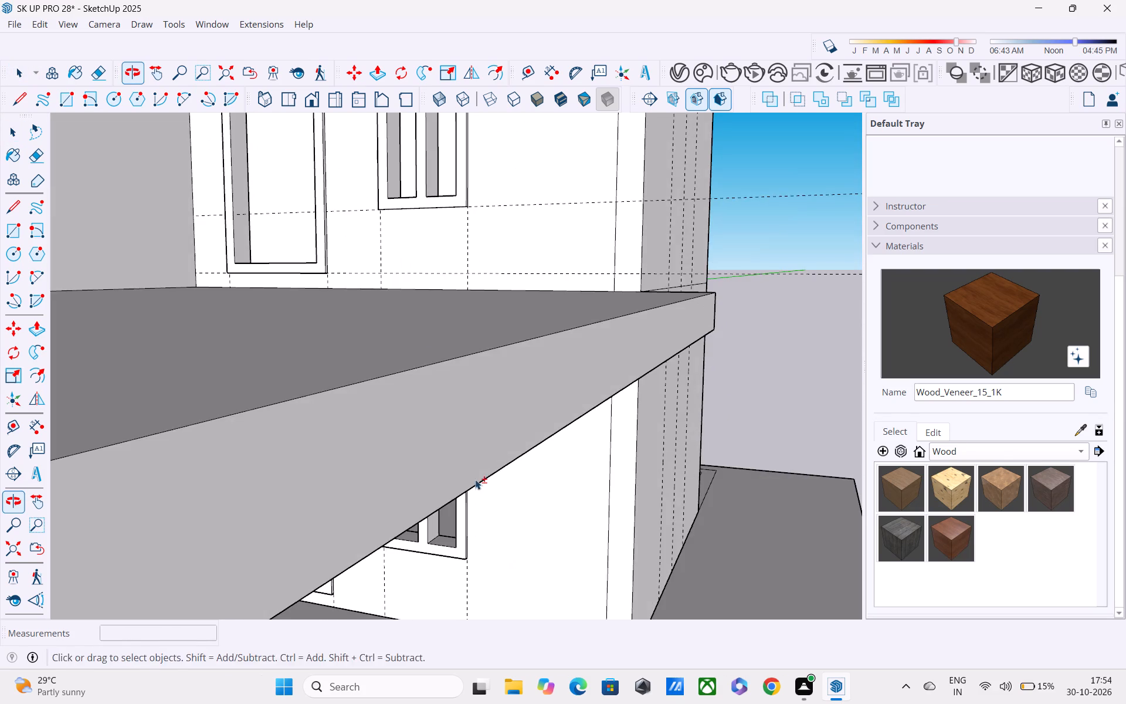
middle_click_drag(428, 348, 529, 576, "shift")
scroll(524, 549, "up", 1, "shift")
scroll(426, 341, "down", 1)
middle_click_drag(425, 340, 469, 456)
scroll(438, 381, "up", 3)
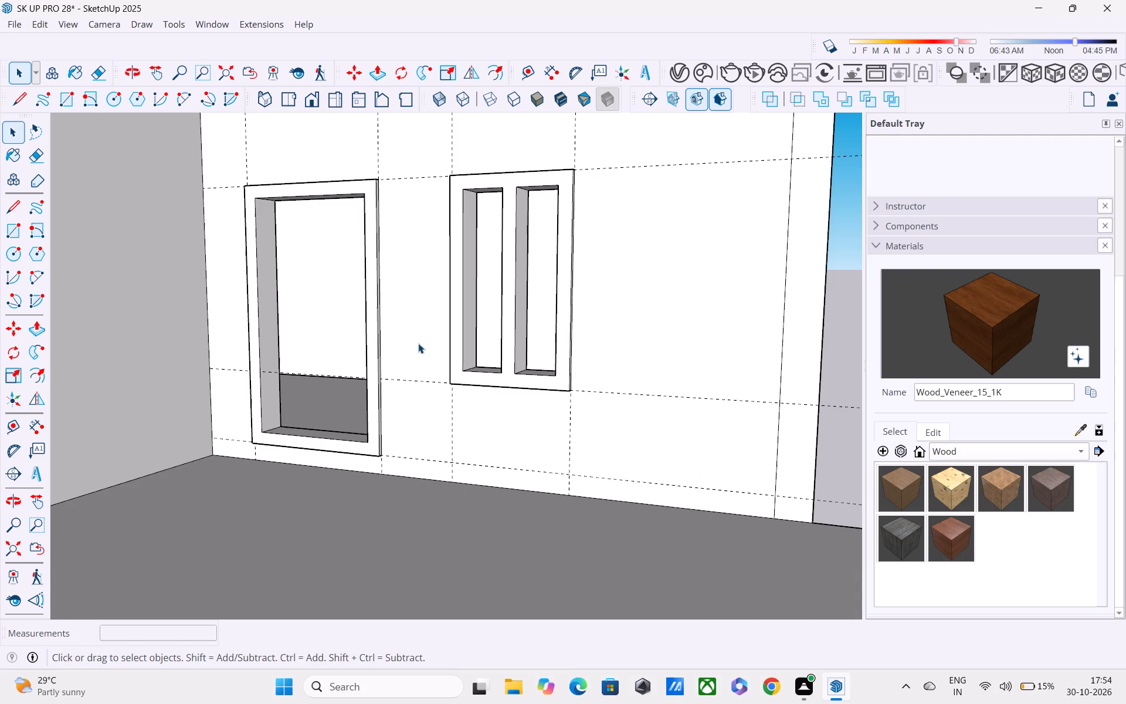
Draw a 3' 4" by 6' 4" rectangle within the depth of the door opening on the middle-floor balcony.
middle_click_drag(416, 341, 353, 269)
key("r")
scroll(317, 227, "up", 2)
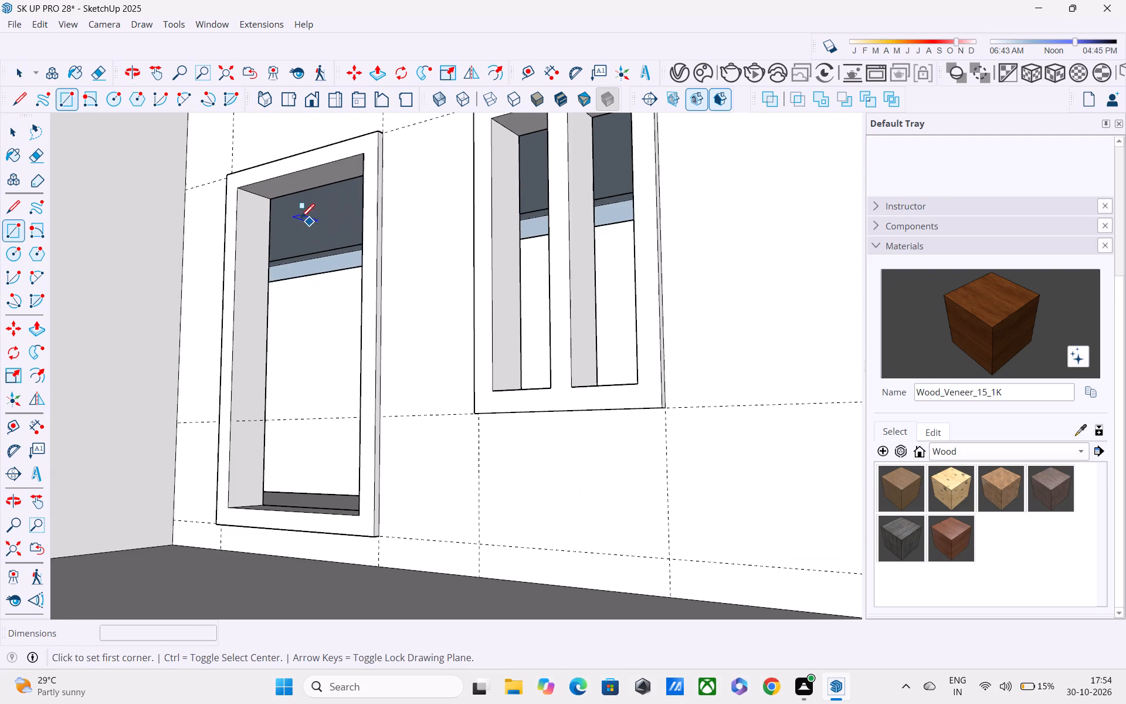
left_click(256, 197)
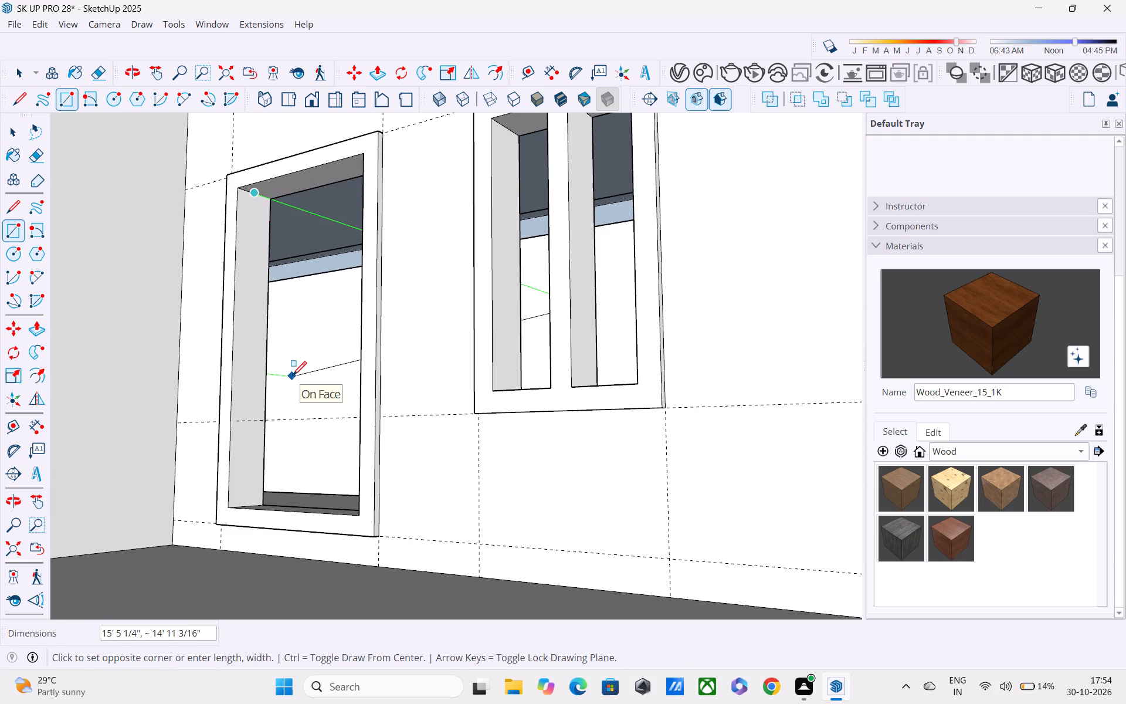
middle_click_drag(293, 377, 286, 376)
middle_click_drag(355, 481, 311, 438, "shift")
middle_click_drag(311, 438, 318, 447)
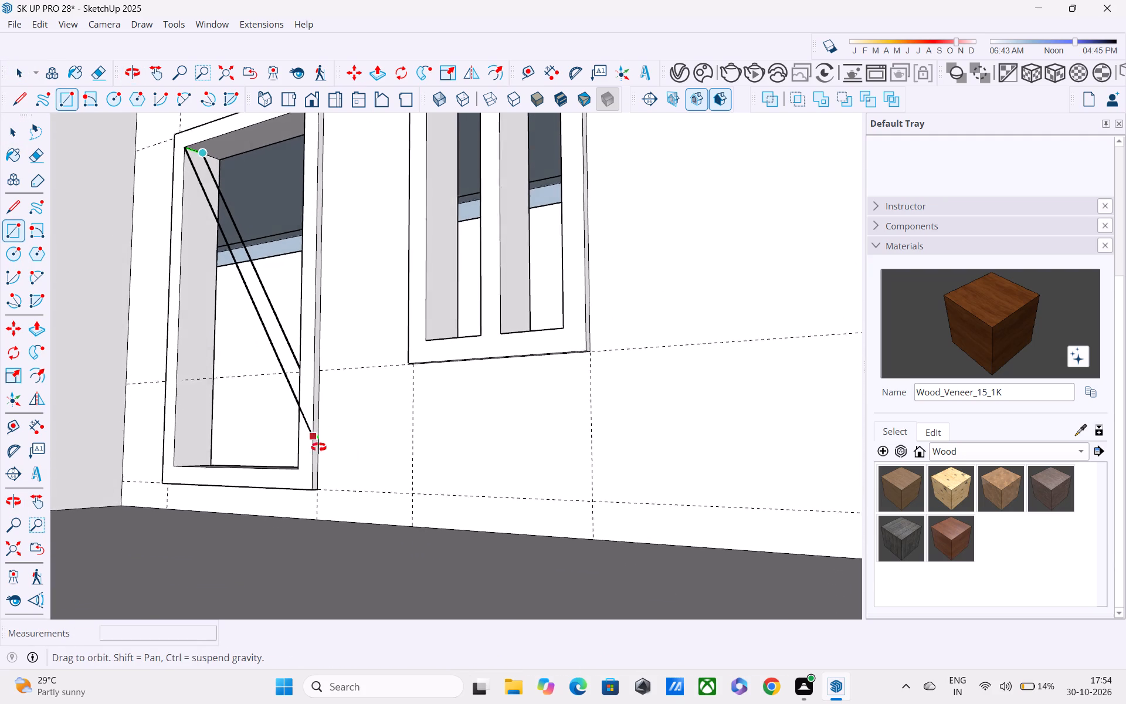
middle_click_drag(318, 447, 693, 522)
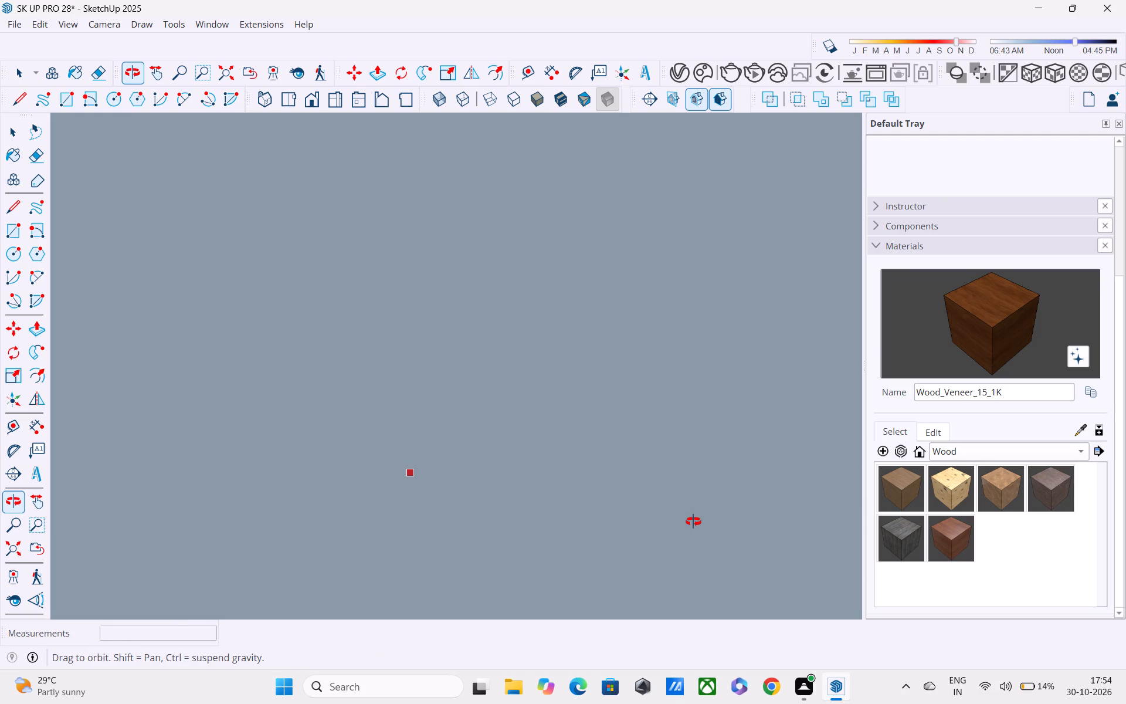
middle_click_drag(693, 522, 674, 534)
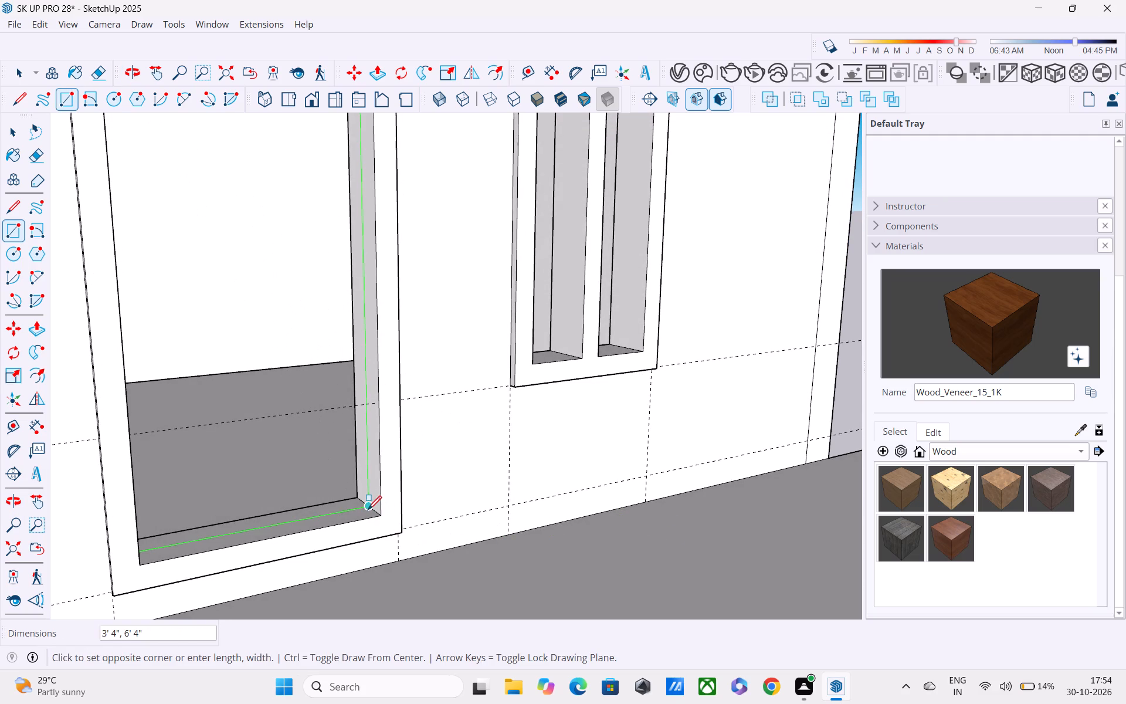
left_click(368, 511)
scroll(366, 500, "down", 8)
middle_click_drag(366, 500, 370, 510, "shift")
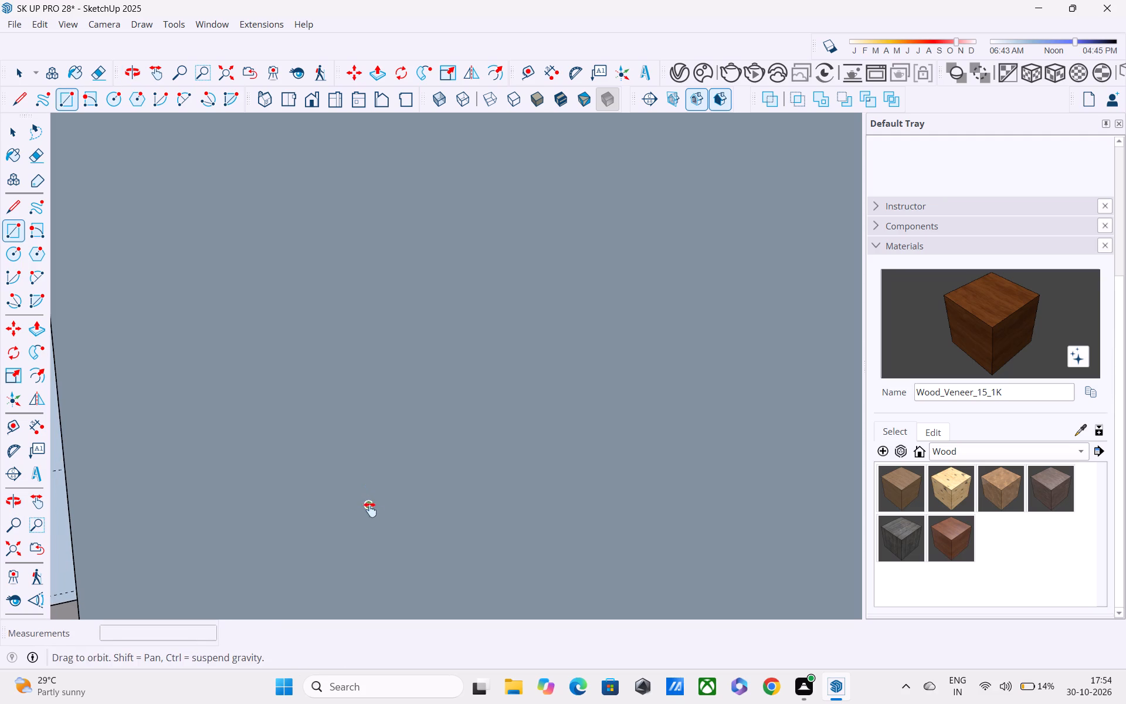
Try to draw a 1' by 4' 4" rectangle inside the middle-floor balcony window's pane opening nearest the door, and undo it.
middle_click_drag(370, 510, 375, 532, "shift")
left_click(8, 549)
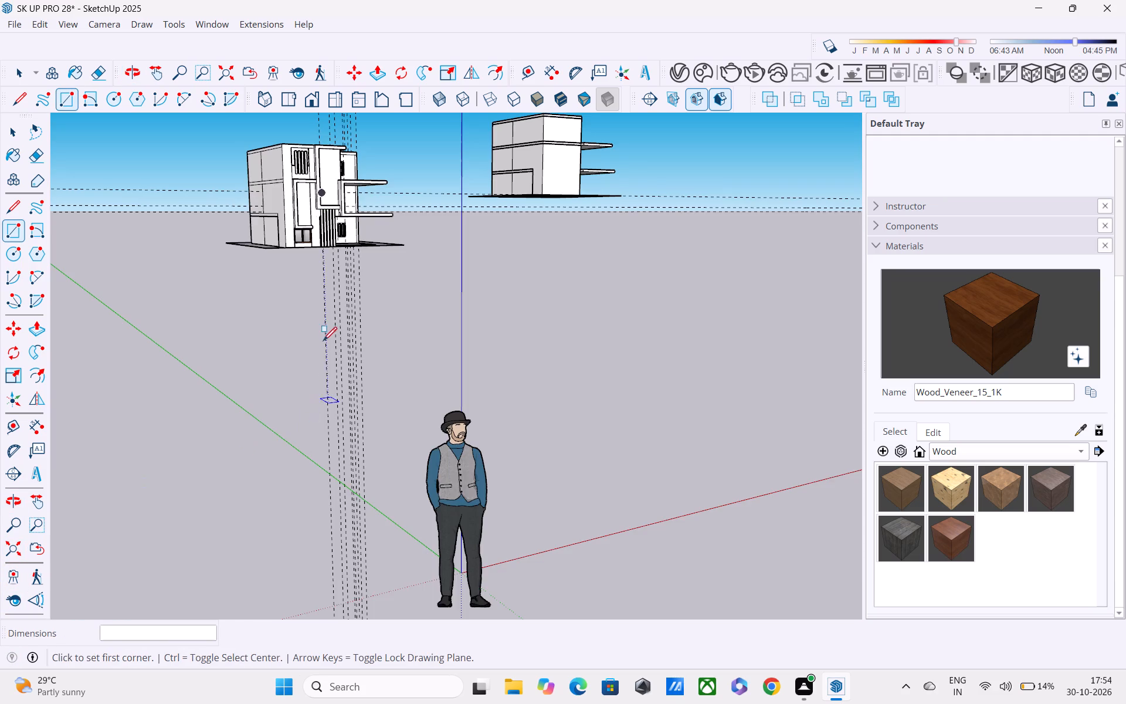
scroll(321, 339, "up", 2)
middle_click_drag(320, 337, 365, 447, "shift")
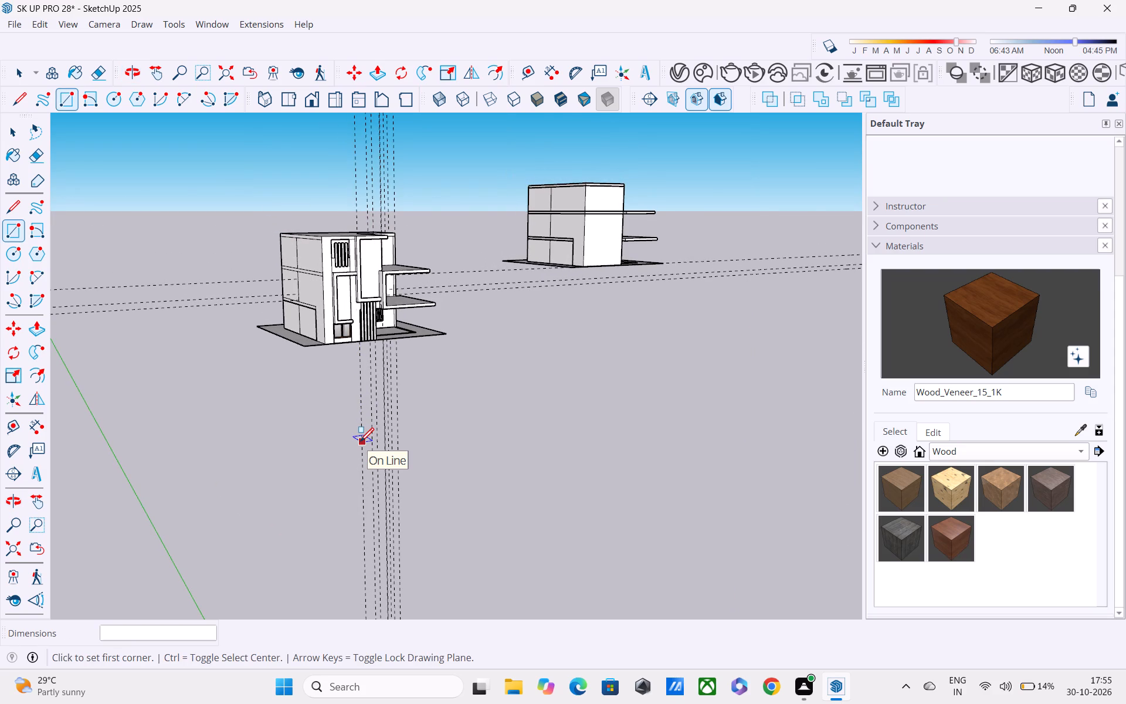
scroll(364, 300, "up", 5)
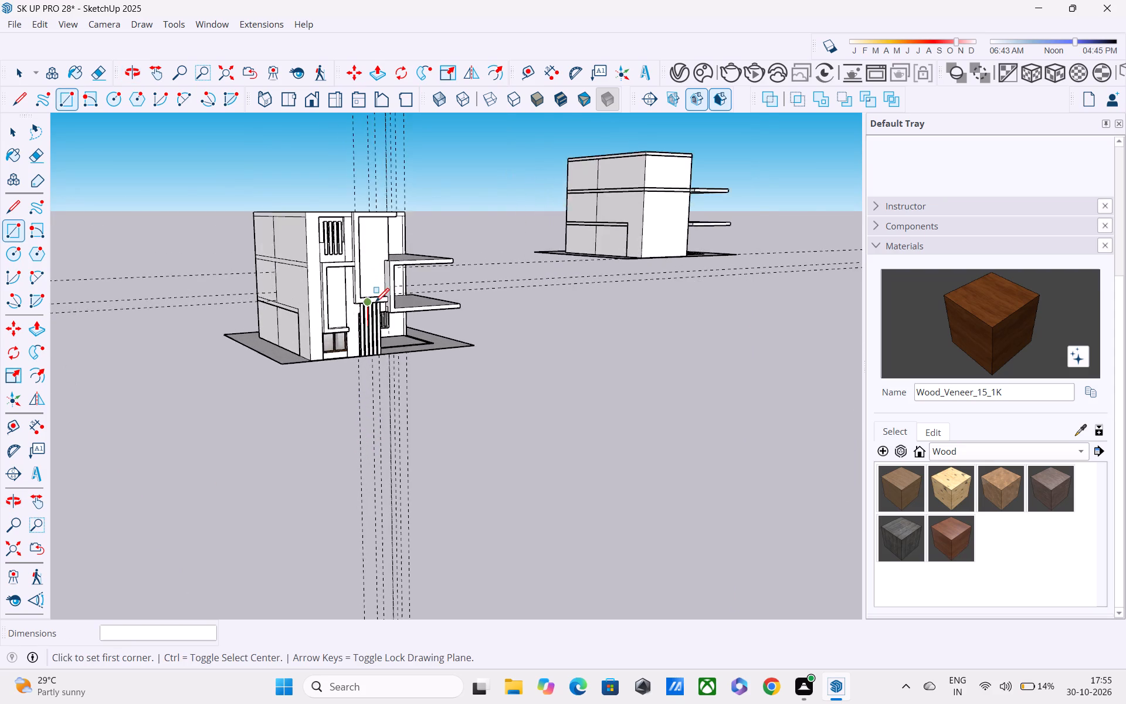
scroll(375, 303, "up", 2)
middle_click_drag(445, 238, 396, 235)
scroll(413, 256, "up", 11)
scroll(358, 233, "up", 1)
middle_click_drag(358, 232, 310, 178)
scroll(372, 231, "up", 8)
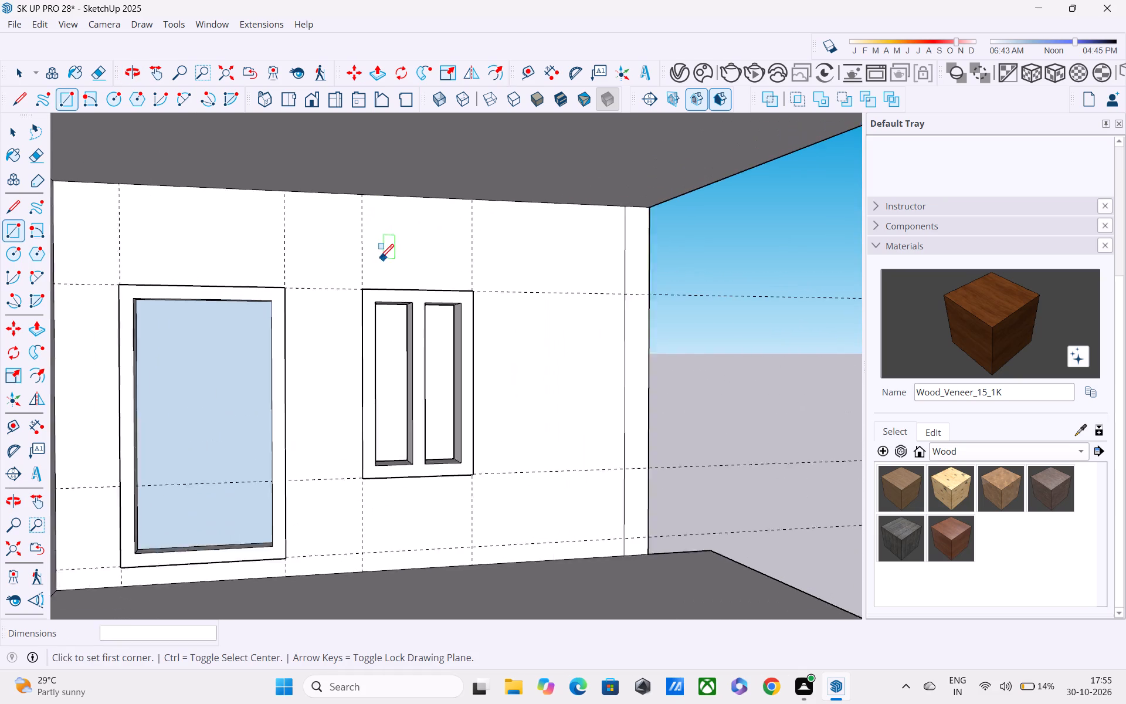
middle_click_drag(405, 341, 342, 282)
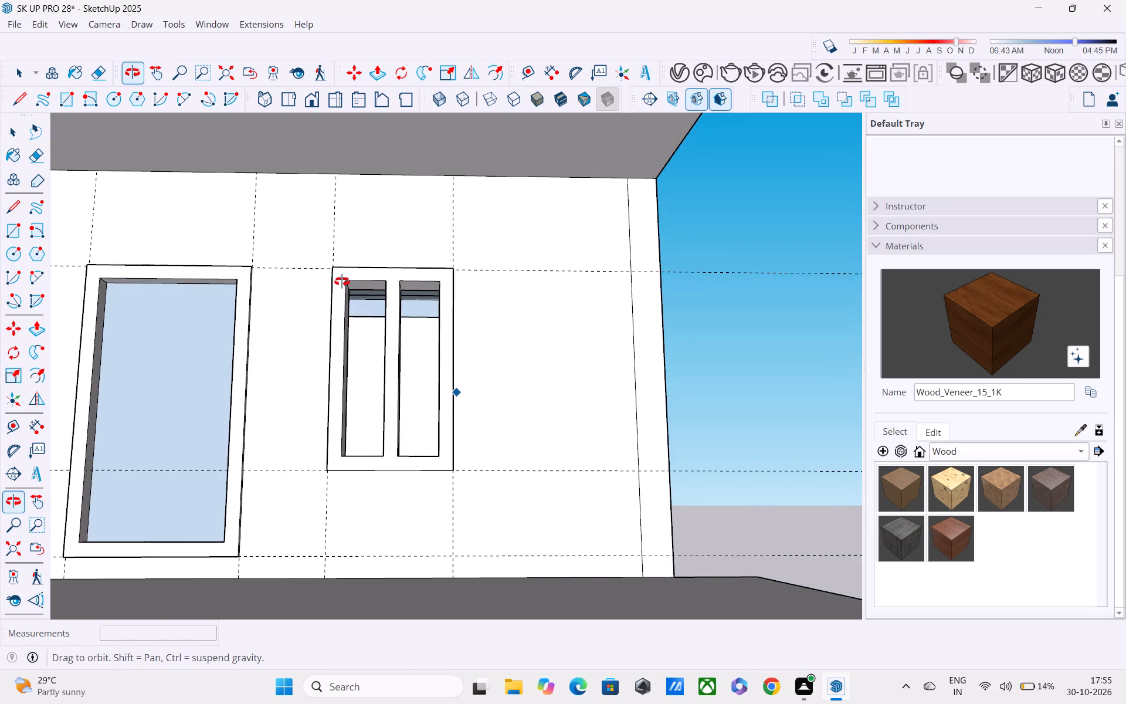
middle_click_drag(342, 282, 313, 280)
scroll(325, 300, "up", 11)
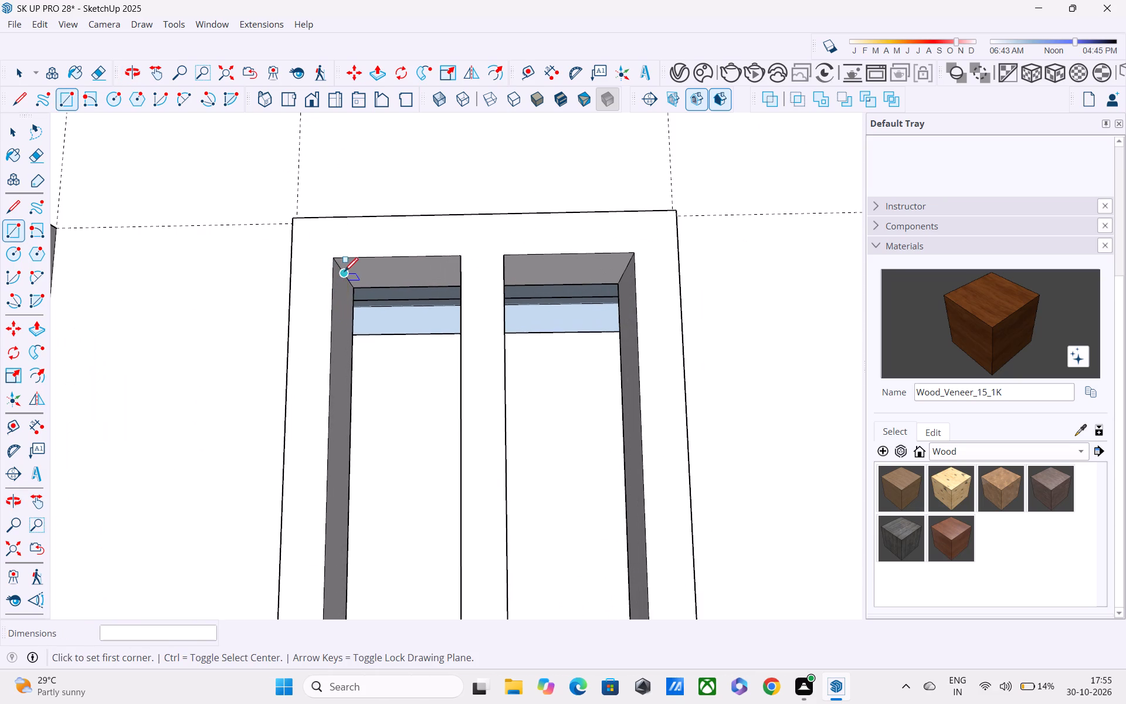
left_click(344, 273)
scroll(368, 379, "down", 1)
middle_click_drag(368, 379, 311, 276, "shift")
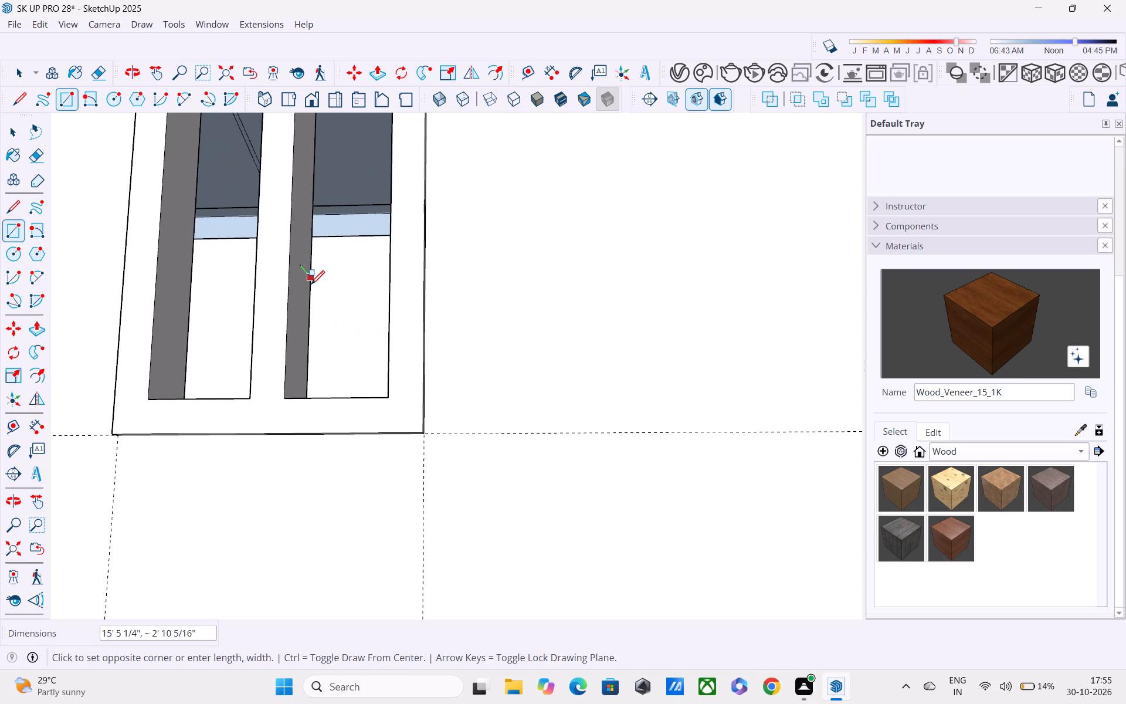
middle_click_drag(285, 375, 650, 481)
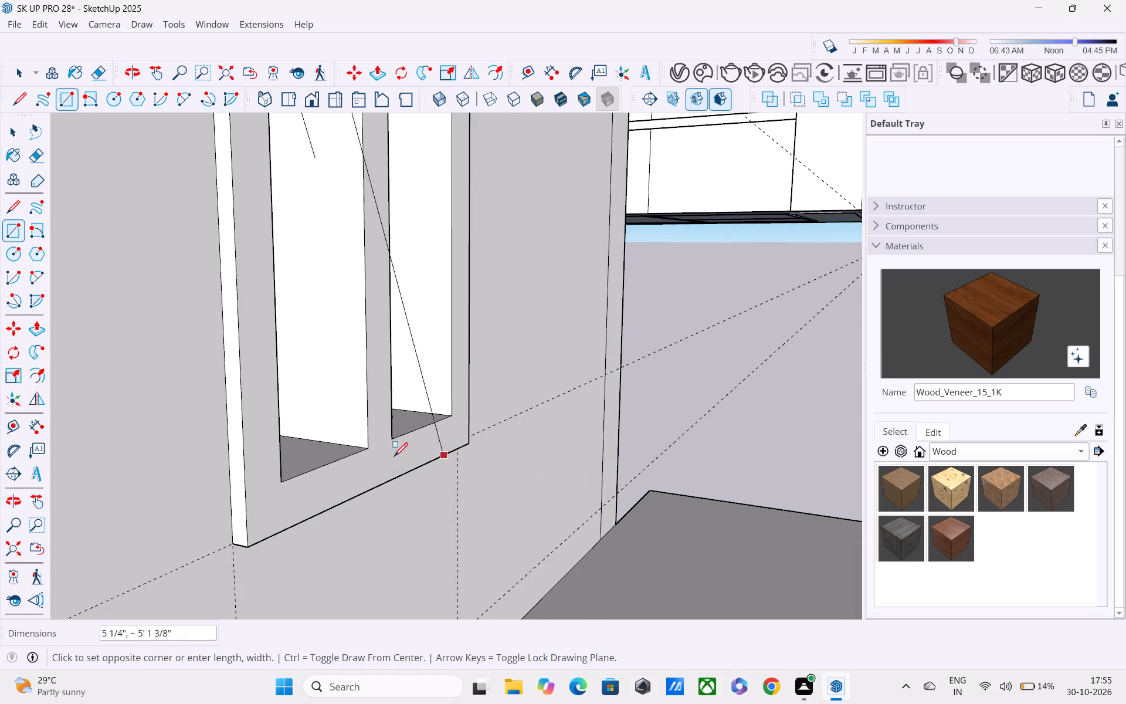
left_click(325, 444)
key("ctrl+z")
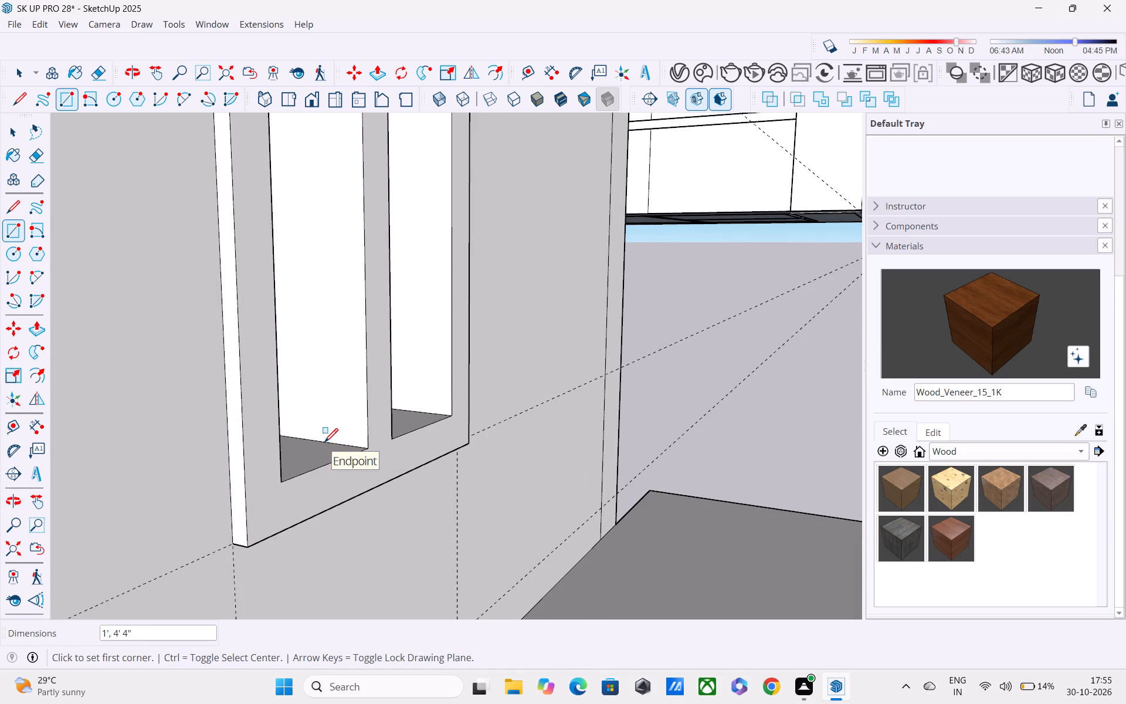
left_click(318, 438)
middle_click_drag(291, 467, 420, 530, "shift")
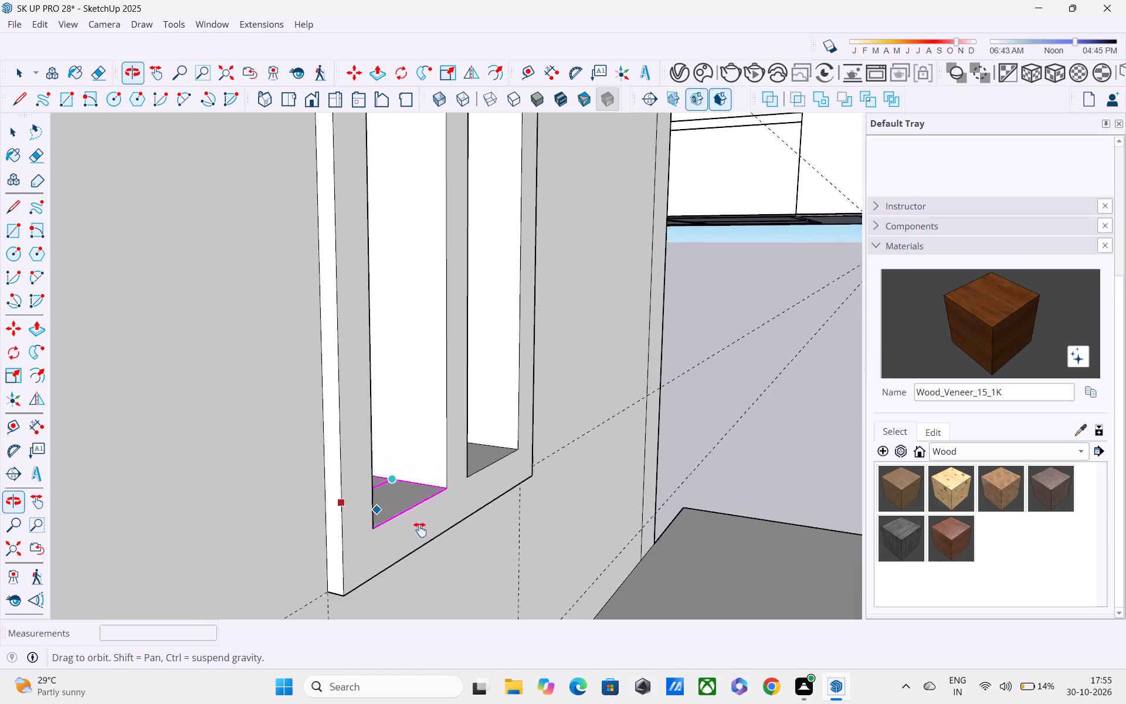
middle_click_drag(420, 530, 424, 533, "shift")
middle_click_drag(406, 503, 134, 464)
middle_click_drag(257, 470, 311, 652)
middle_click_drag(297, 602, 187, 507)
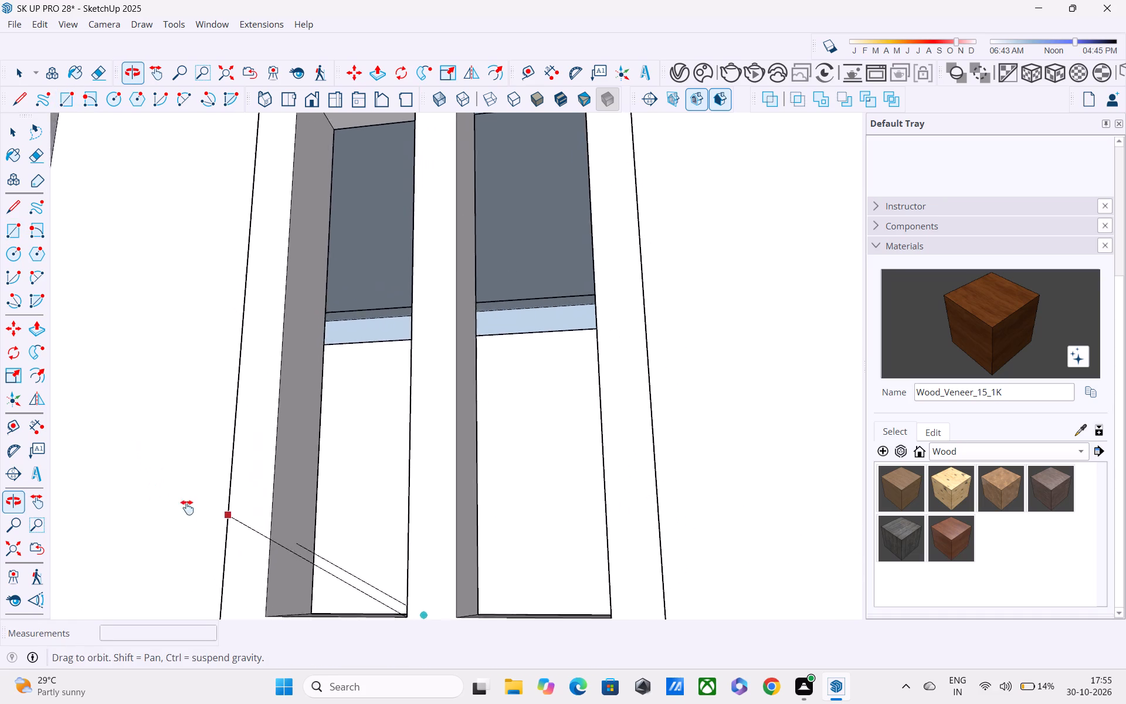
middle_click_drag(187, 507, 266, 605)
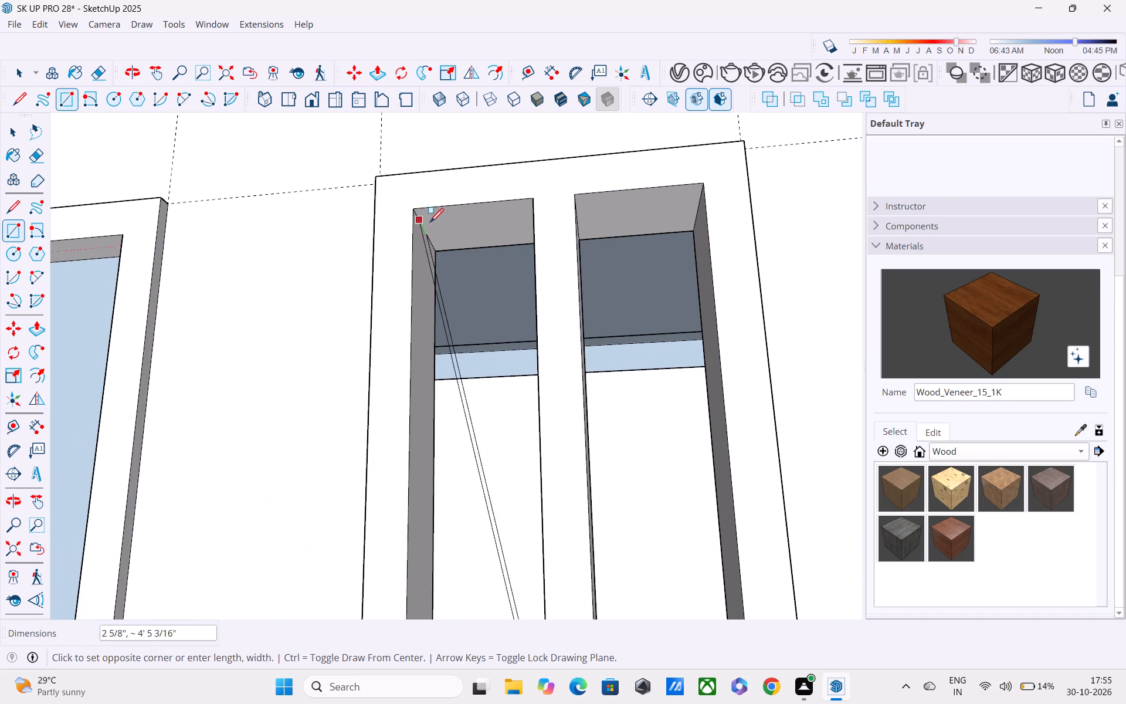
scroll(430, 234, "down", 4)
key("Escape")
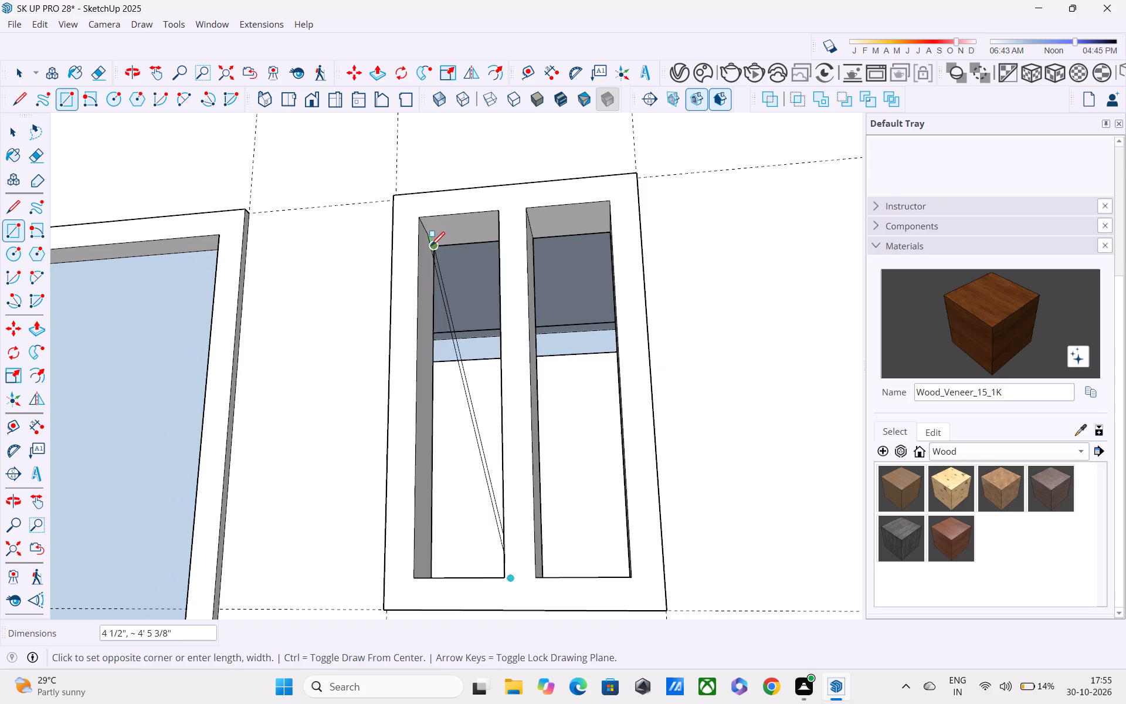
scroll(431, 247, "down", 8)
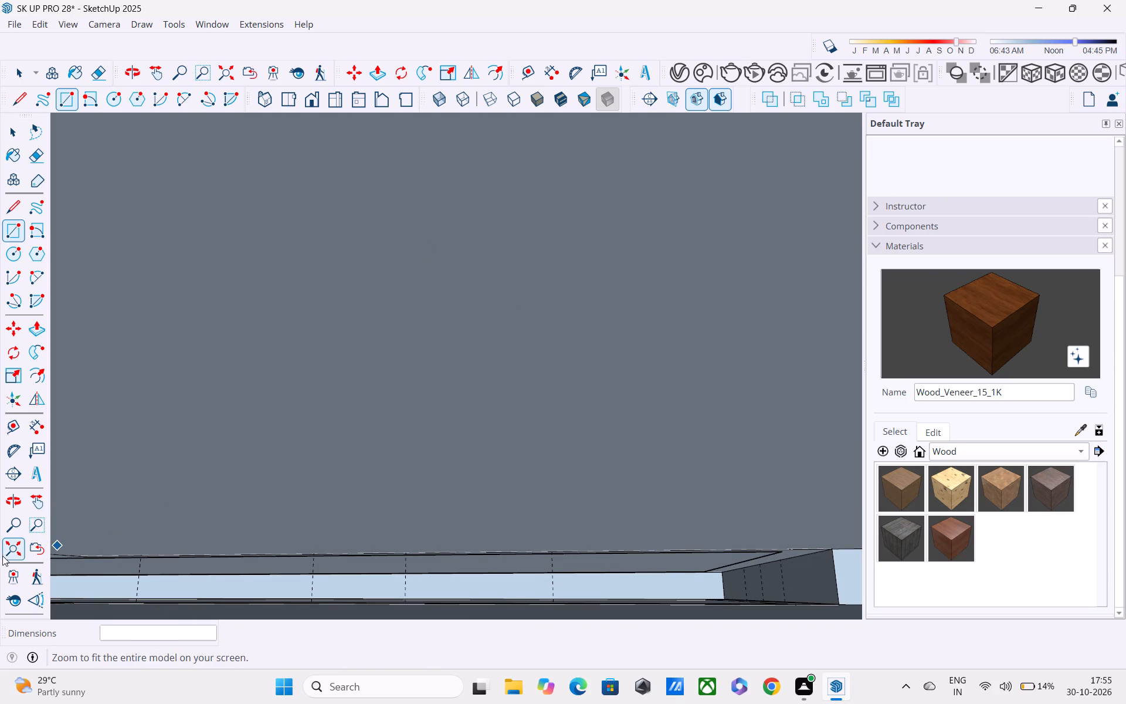
Draw a 1' by 4' 4" rectangle at mid-depth across the middle-floor balcony window's pane opening nearest the door.
left_click(0, 554)
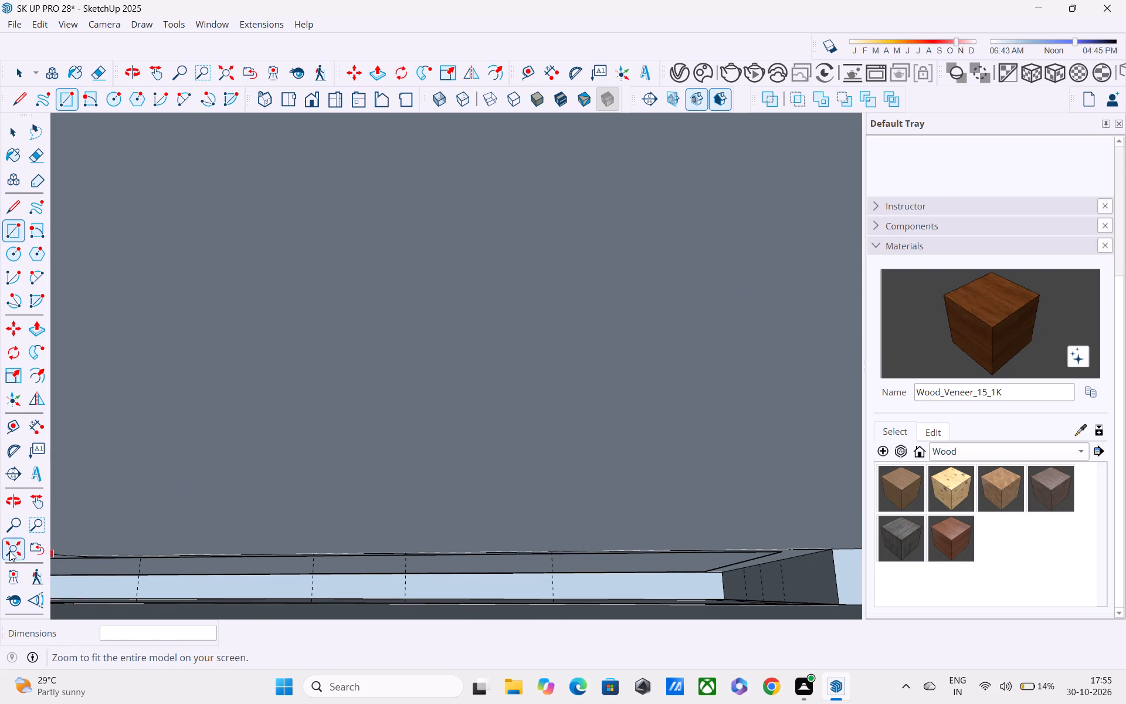
left_click(9, 551)
scroll(508, 475, "up", 7)
scroll(605, 436, "up", 4)
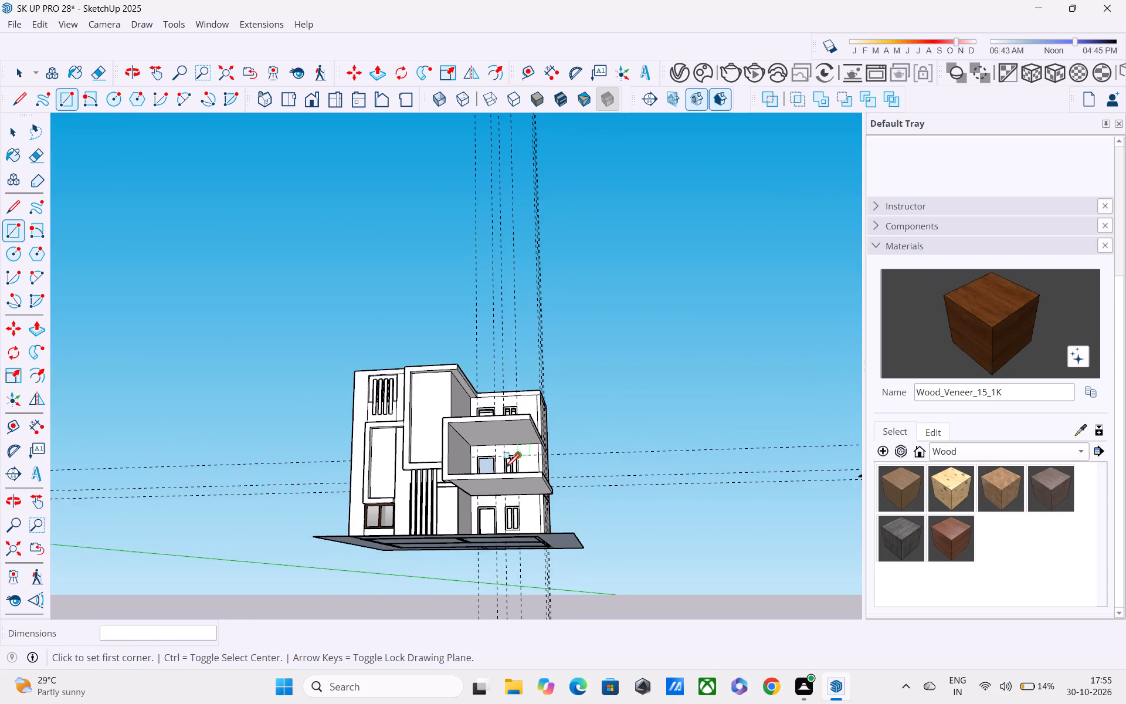
scroll(505, 469, "up", 15)
middle_click_drag(503, 445, 364, 424)
scroll(401, 445, "up", 4)
scroll(462, 429, "up", 7)
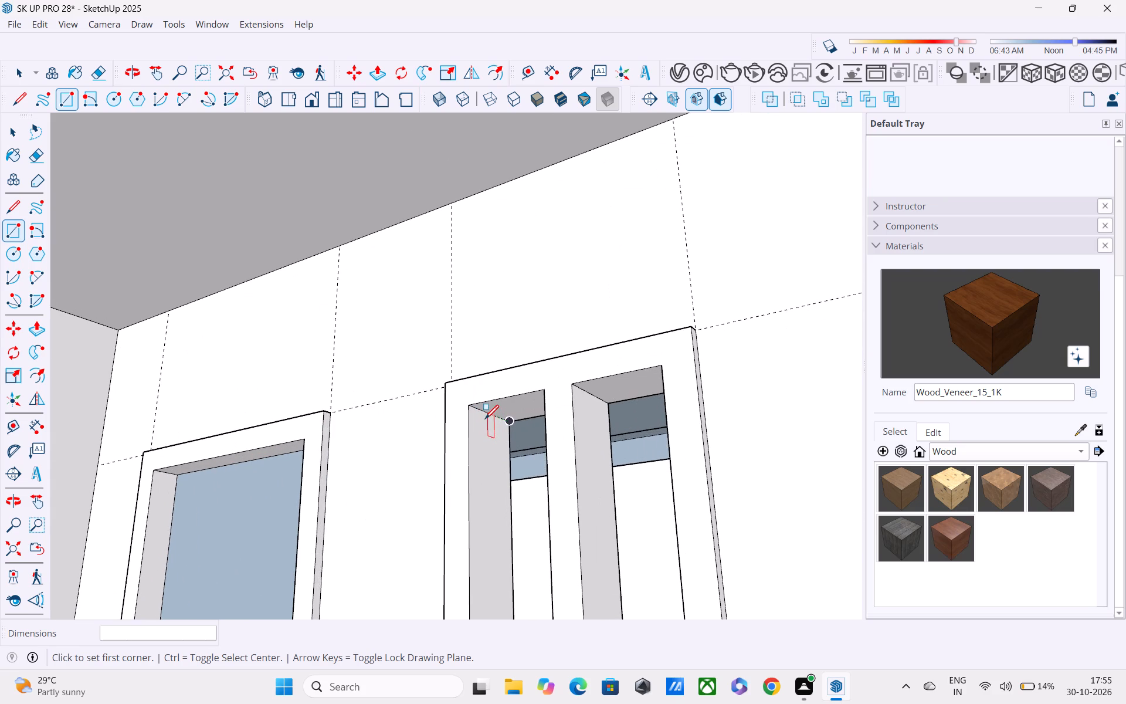
left_click(486, 412)
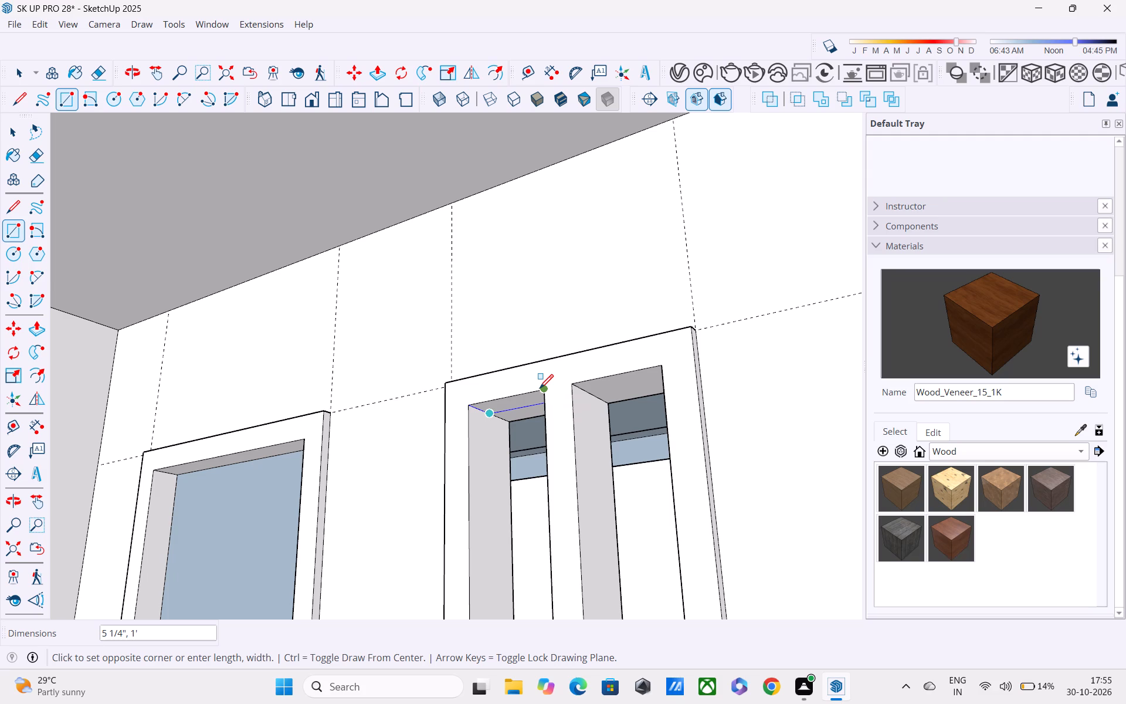
middle_click_drag(552, 527, 499, 202, "shift")
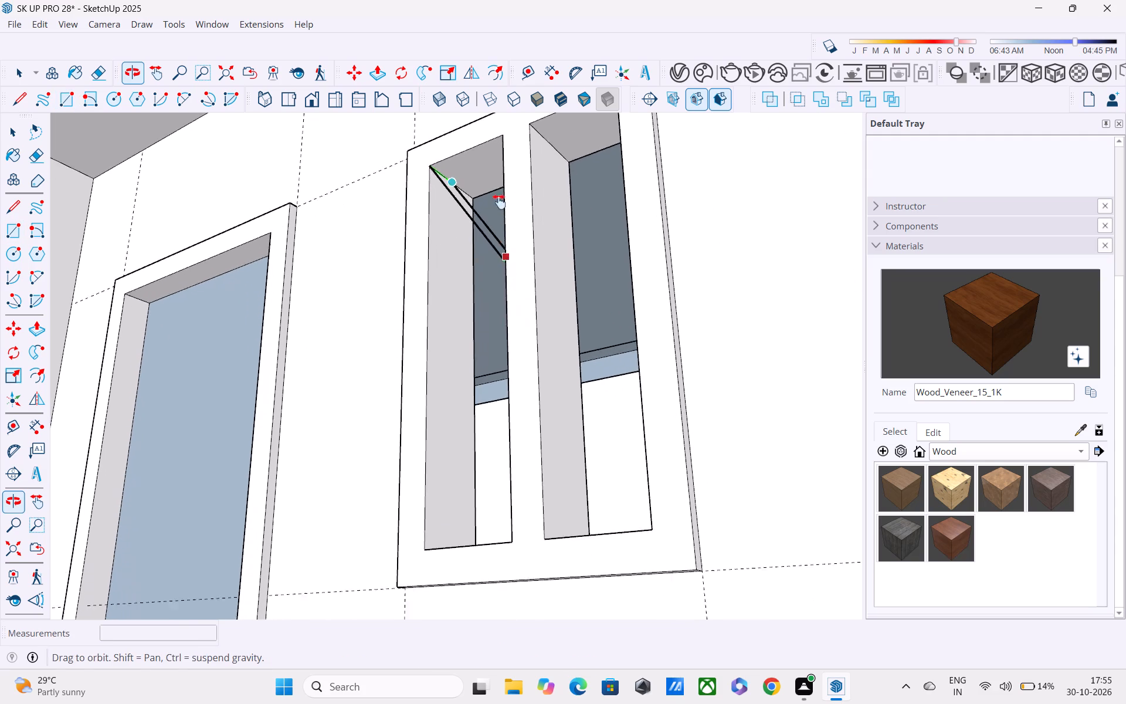
middle_click_drag(499, 202, 481, 145, "shift")
middle_click_drag(439, 370, 522, 380)
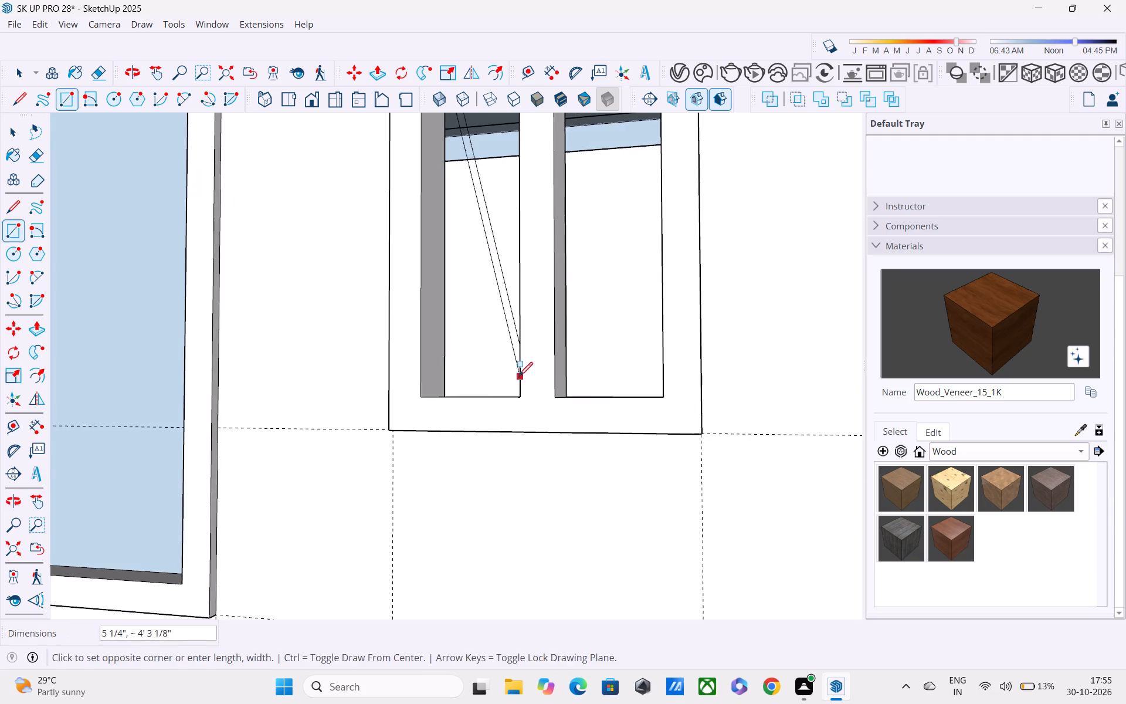
middle_click_drag(519, 377, 775, 514)
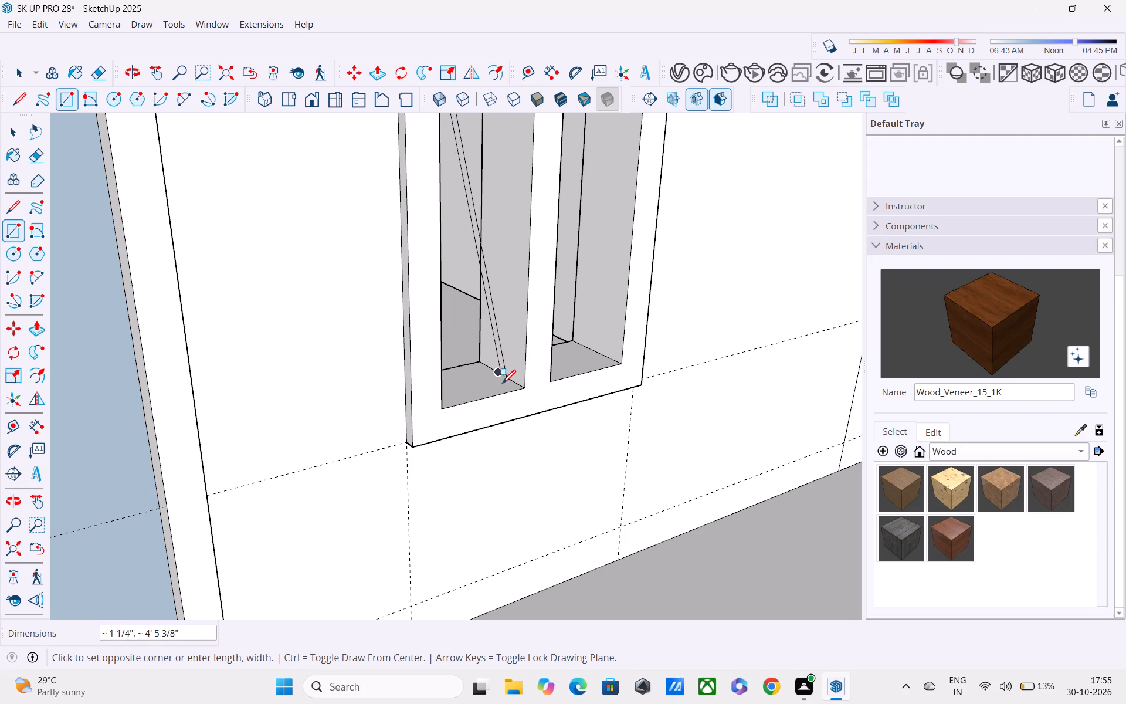
middle_click_drag(507, 387, 481, 432)
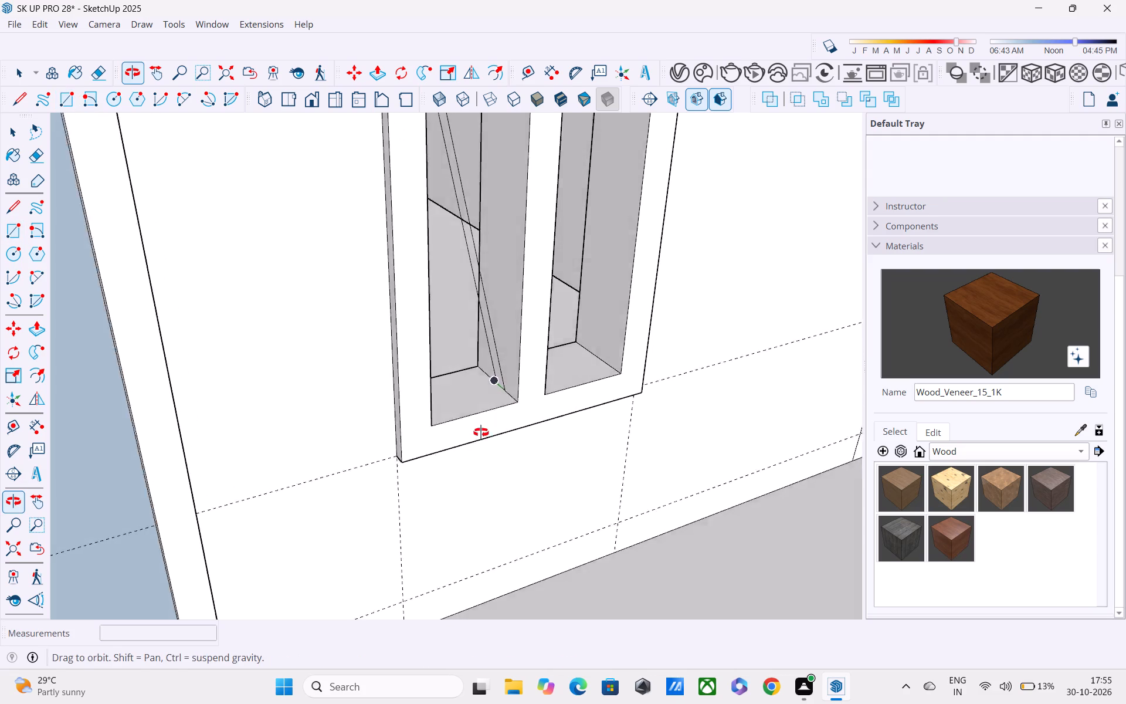
middle_click_drag(481, 432, 464, 465)
scroll(467, 408, "up", 10)
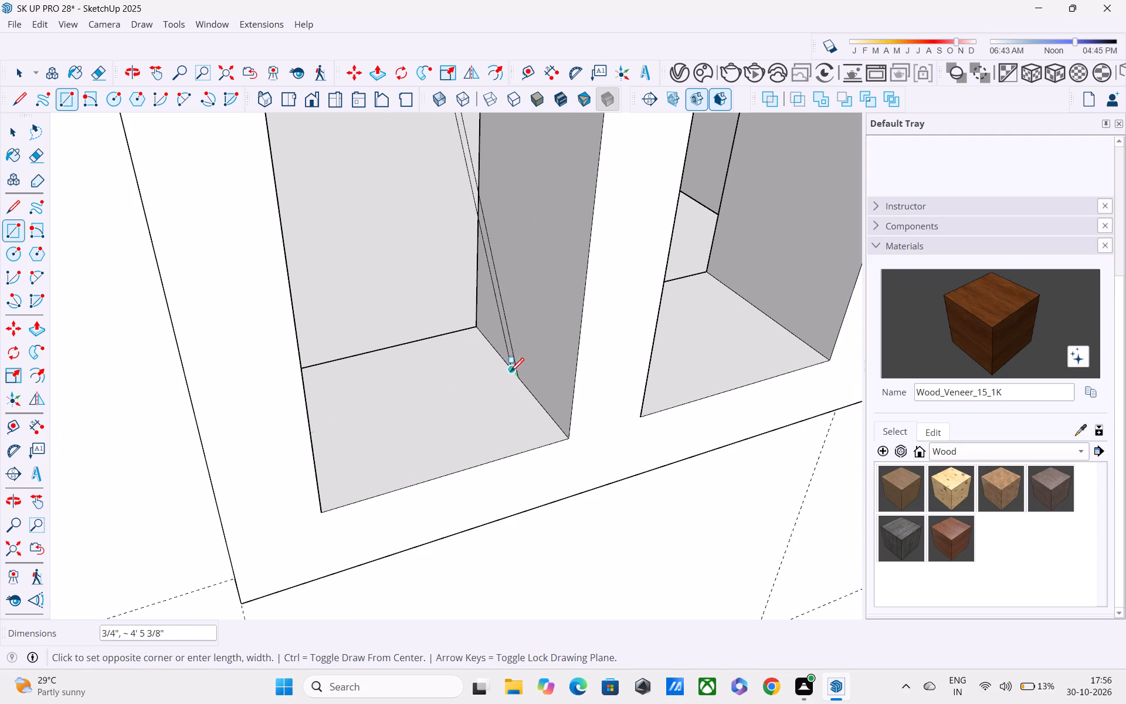
left_click(515, 382)
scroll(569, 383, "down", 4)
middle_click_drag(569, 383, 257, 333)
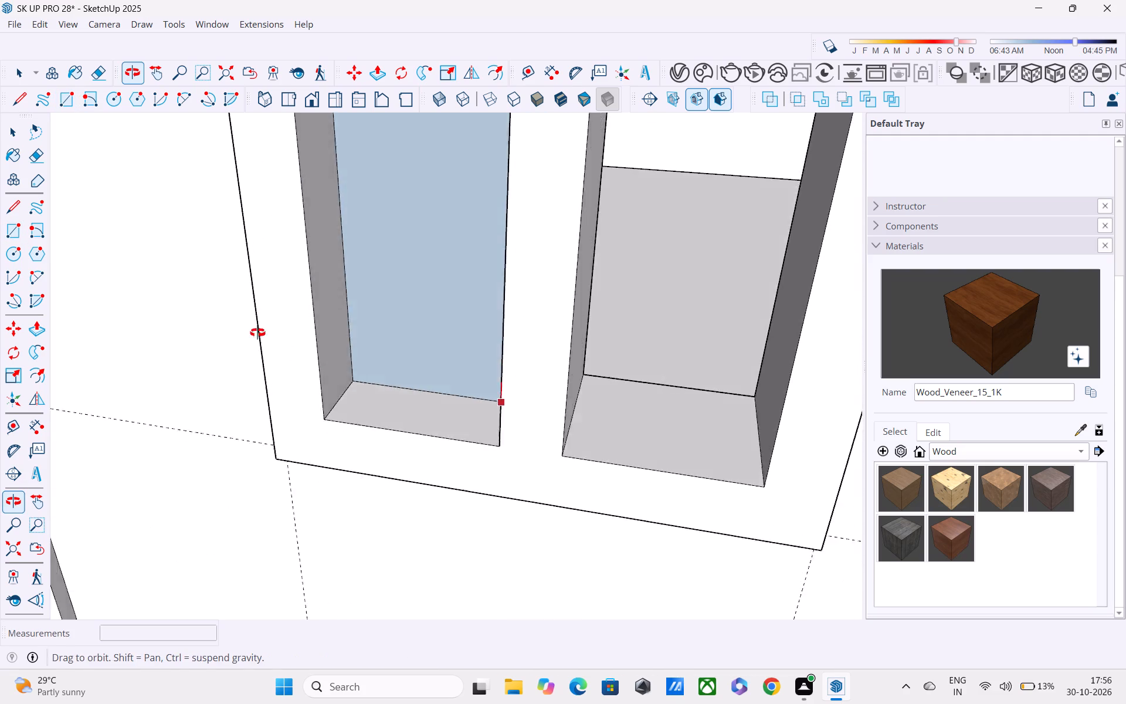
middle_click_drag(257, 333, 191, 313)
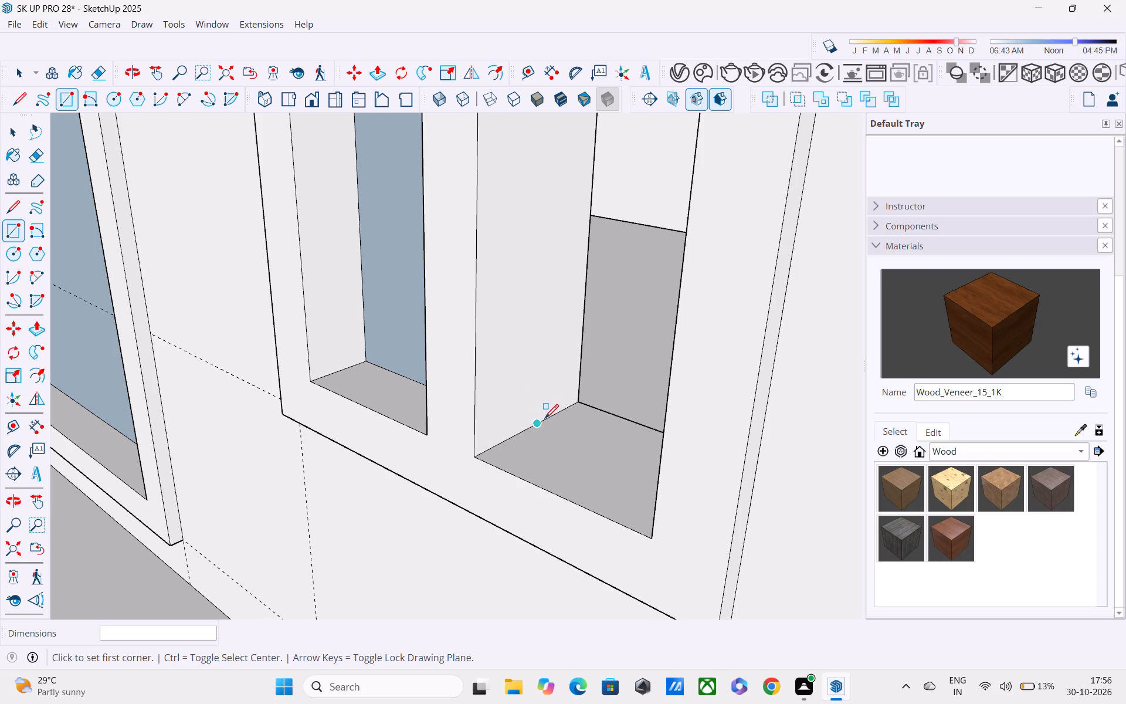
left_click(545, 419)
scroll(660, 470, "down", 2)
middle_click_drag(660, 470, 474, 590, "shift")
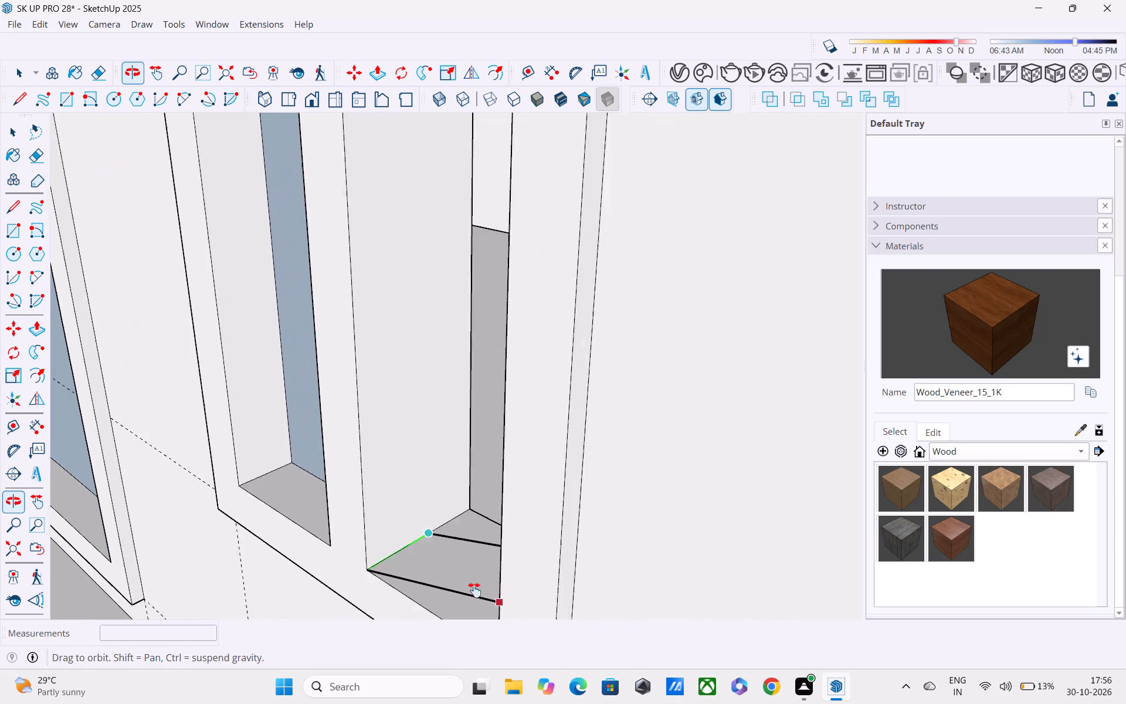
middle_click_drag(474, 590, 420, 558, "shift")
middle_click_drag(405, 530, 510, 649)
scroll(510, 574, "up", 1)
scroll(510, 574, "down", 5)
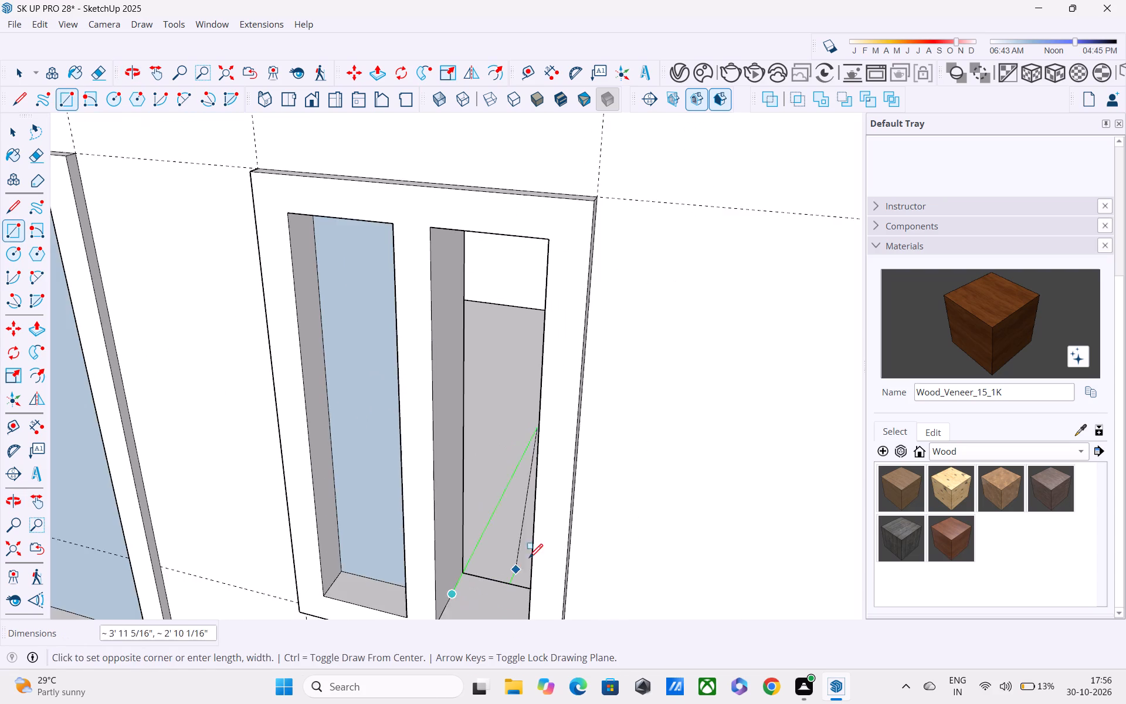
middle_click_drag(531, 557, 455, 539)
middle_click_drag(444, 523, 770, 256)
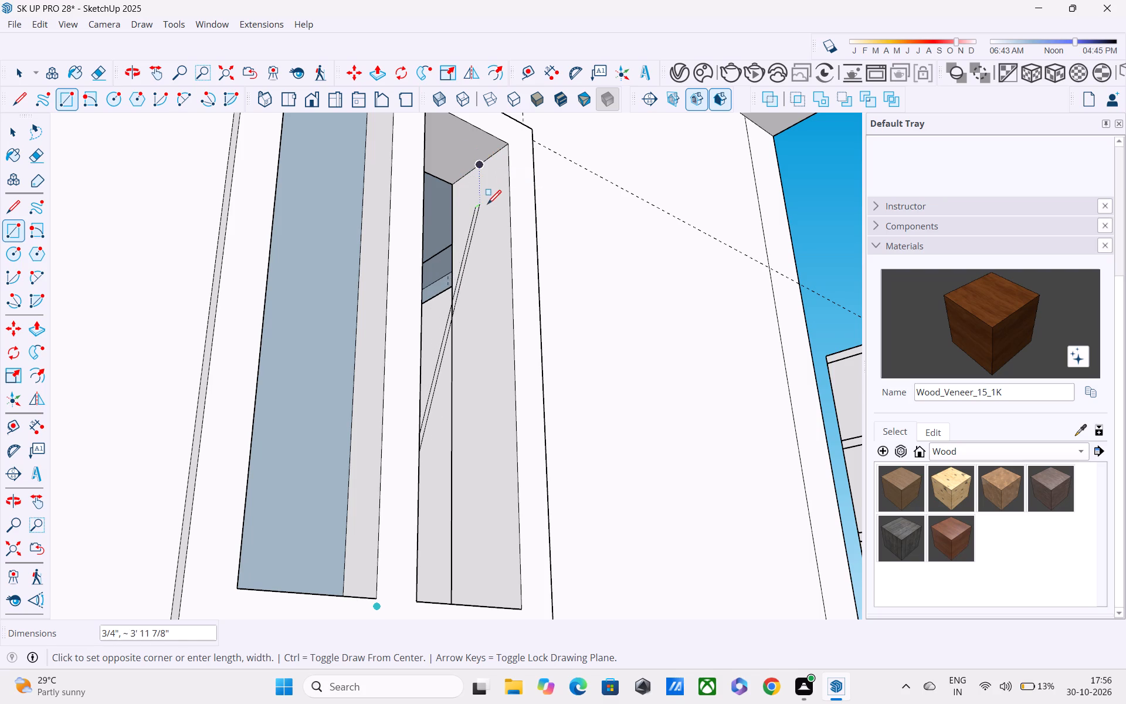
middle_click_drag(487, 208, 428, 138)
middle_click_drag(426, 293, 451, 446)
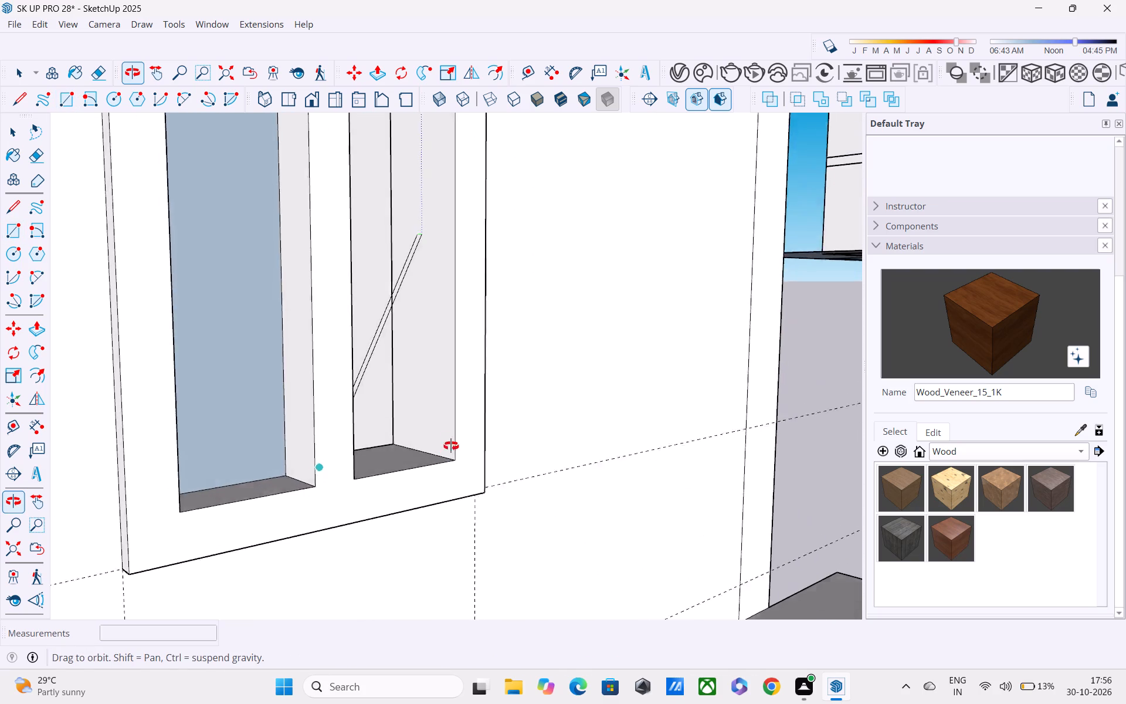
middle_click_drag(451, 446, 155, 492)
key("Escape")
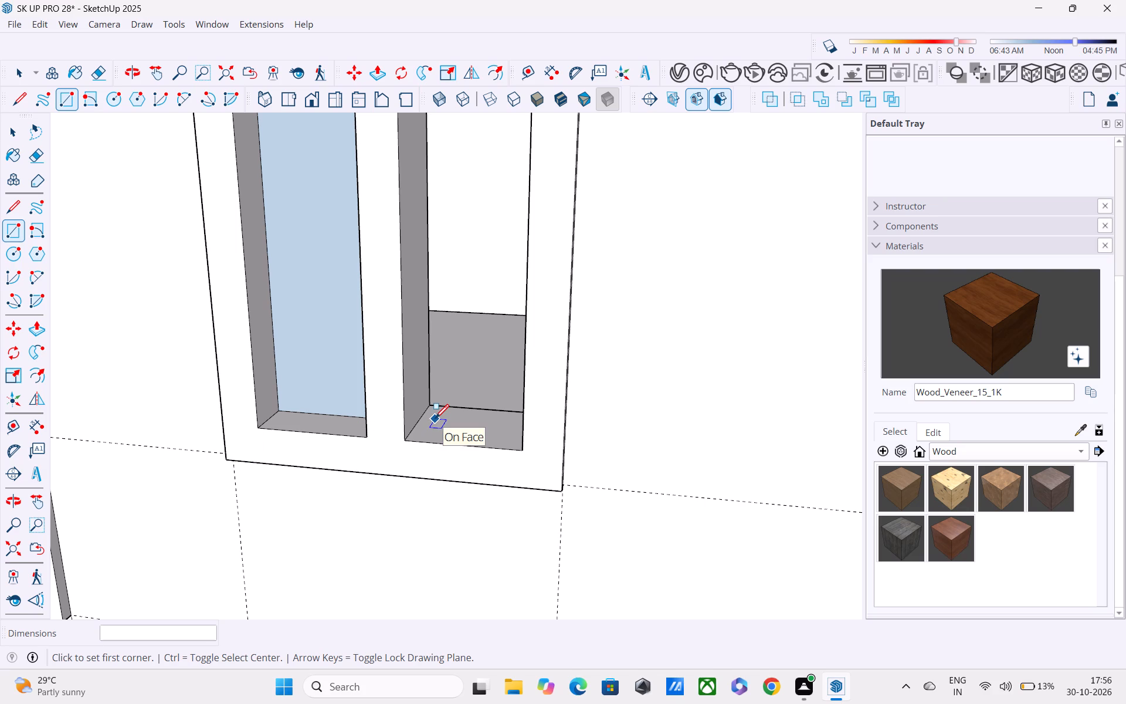
Draw a 1' by 4' 4" rectangle at mid-depth across the same window's other pane opening, farther from the door.
scroll(431, 370, "up", 1)
scroll(428, 443, "up", 3)
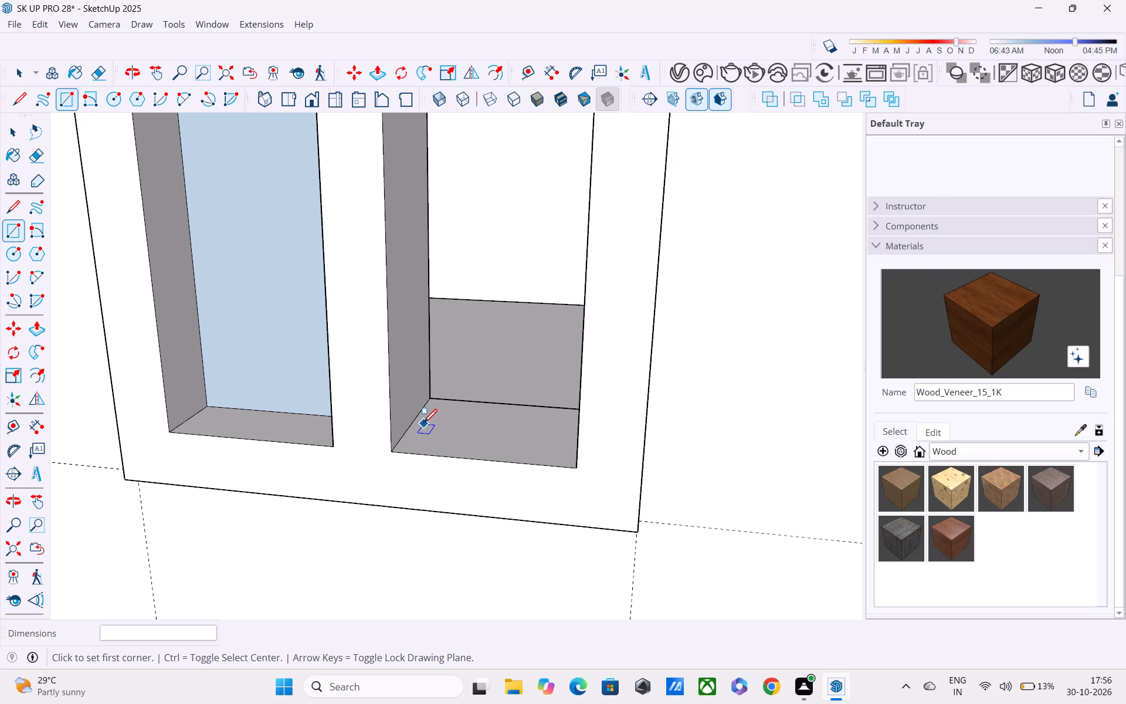
left_click(422, 415)
middle_click_drag(562, 425, 720, 444)
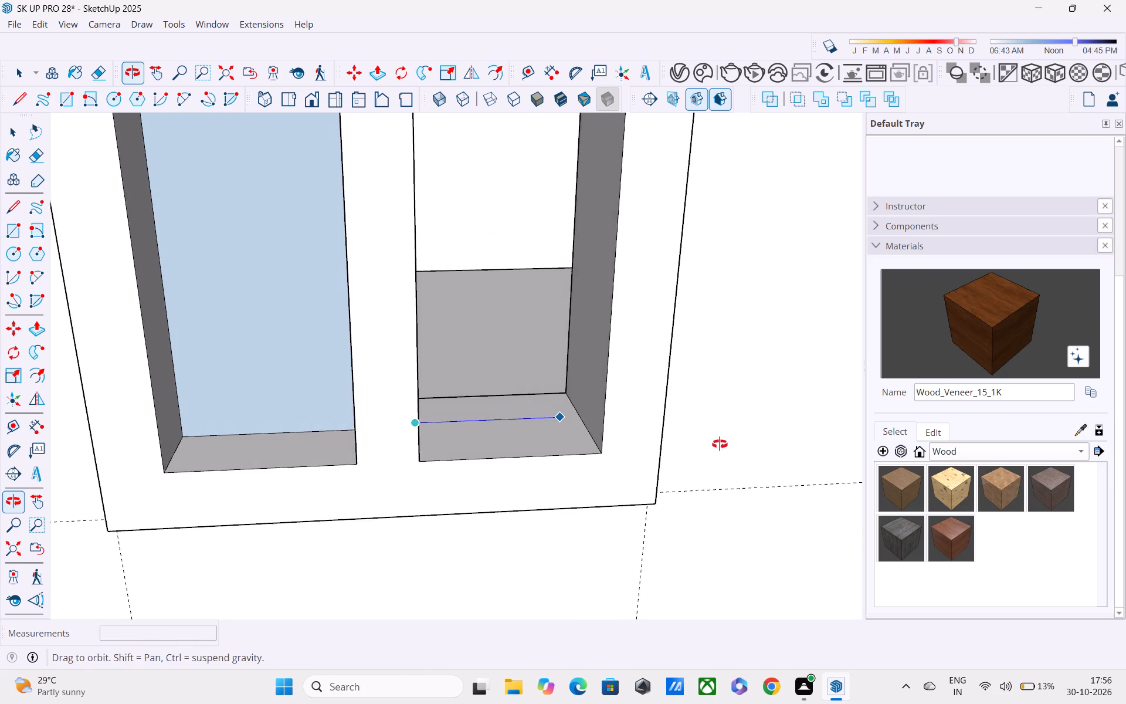
middle_click_drag(720, 444, 779, 417)
middle_click_drag(649, 299, 683, 641, "shift")
middle_click_drag(667, 490, 692, 654, "shift")
middle_click_drag(690, 302, 673, 127)
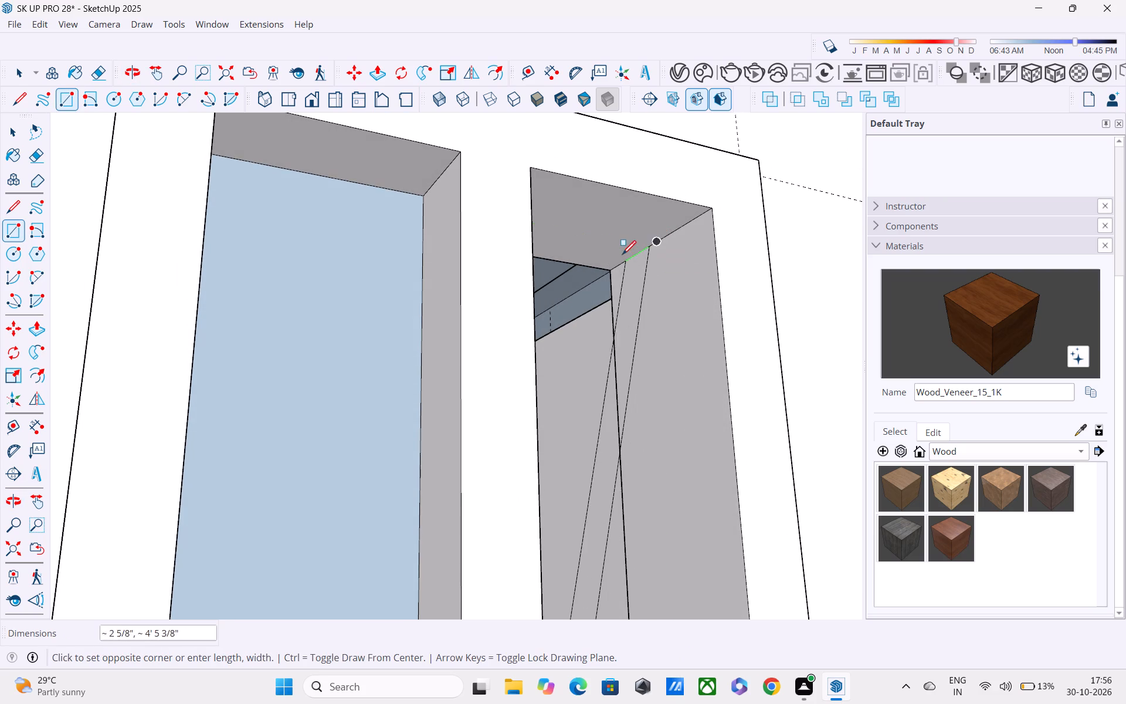
left_click(645, 246)
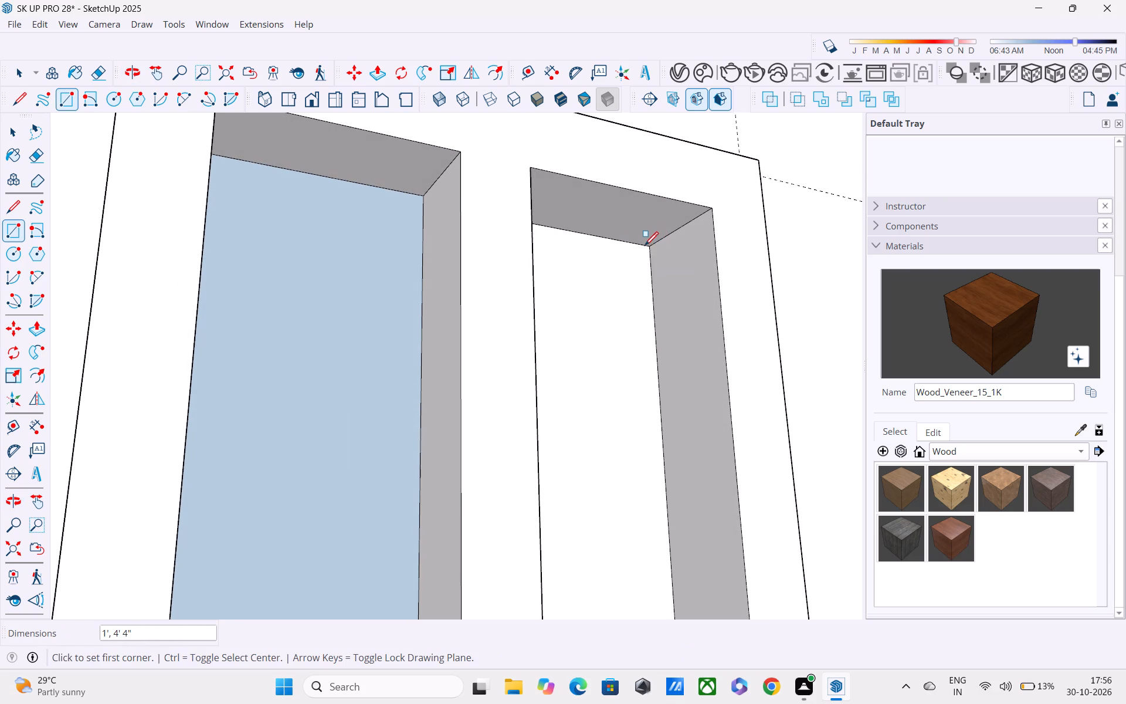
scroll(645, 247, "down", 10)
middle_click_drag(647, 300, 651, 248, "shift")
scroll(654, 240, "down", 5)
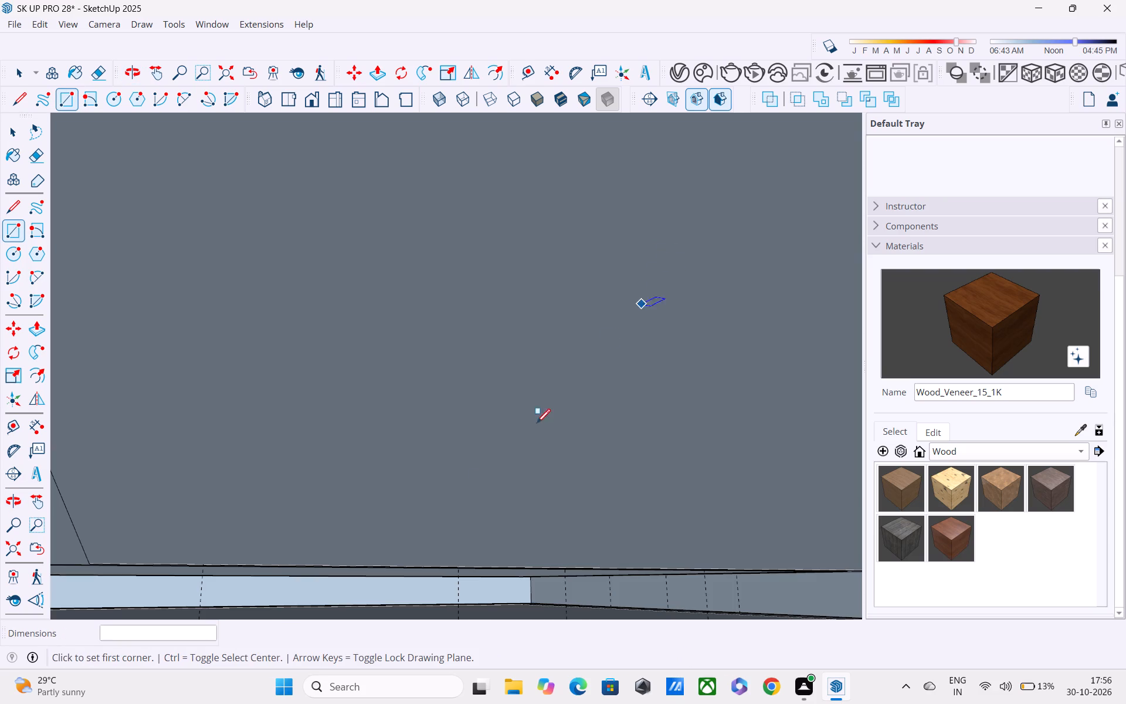
Draw a rectangle within the depth of the ground-floor door opening beneath the balconies, from its bottom corner to the diagonally opposite top corner.
left_click(15, 551)
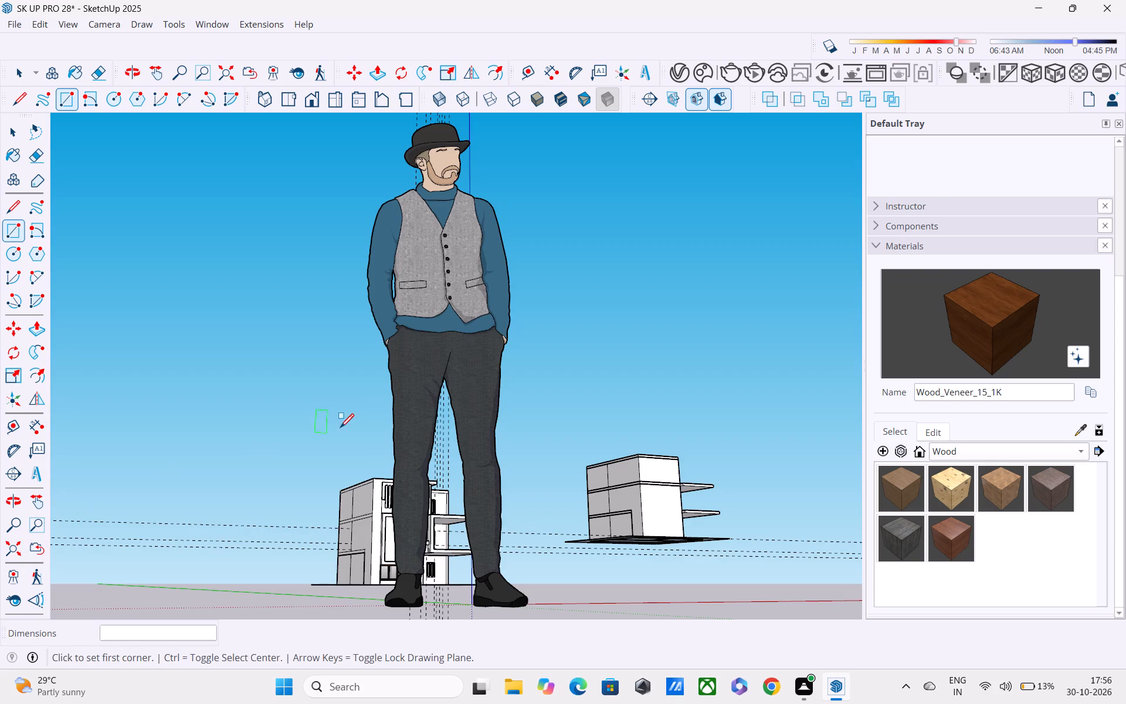
middle_click_drag(463, 469, 354, 488)
scroll(623, 448, "up", 3)
scroll(684, 452, "up", 2)
middle_click_drag(681, 451, 492, 339)
scroll(979, 567, "up", 3)
scroll(702, 530, "up", 3)
middle_click_drag(660, 489, 654, 543)
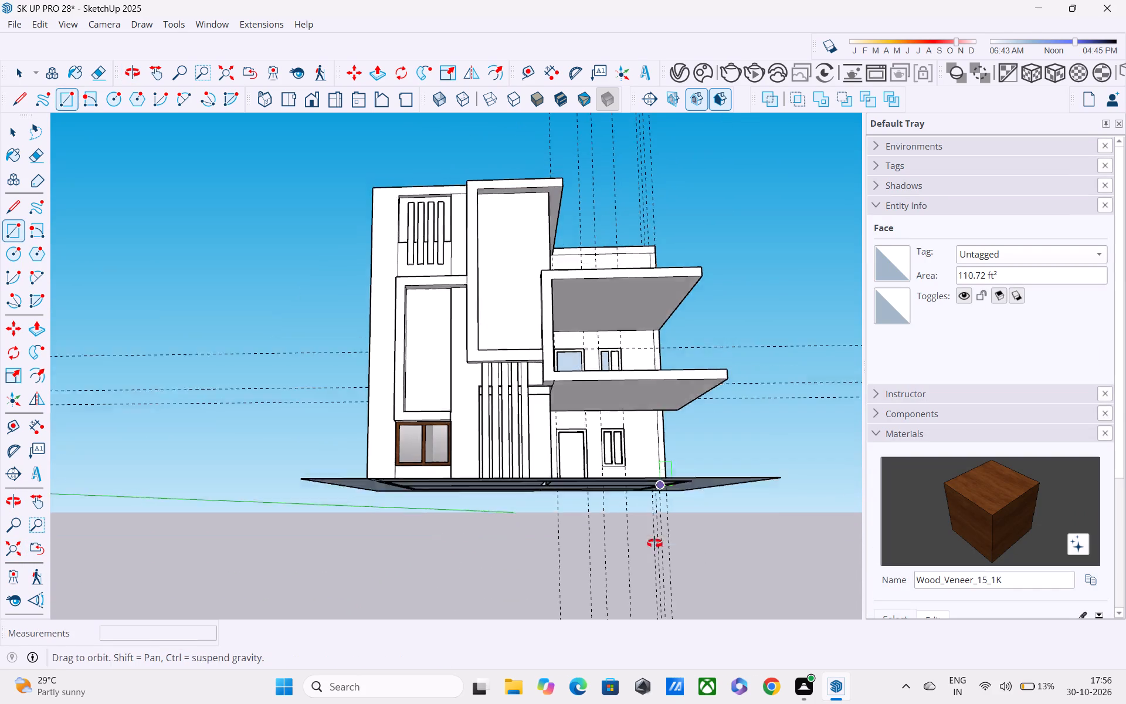
middle_click_drag(654, 543, 577, 577)
scroll(595, 463, "up", 19)
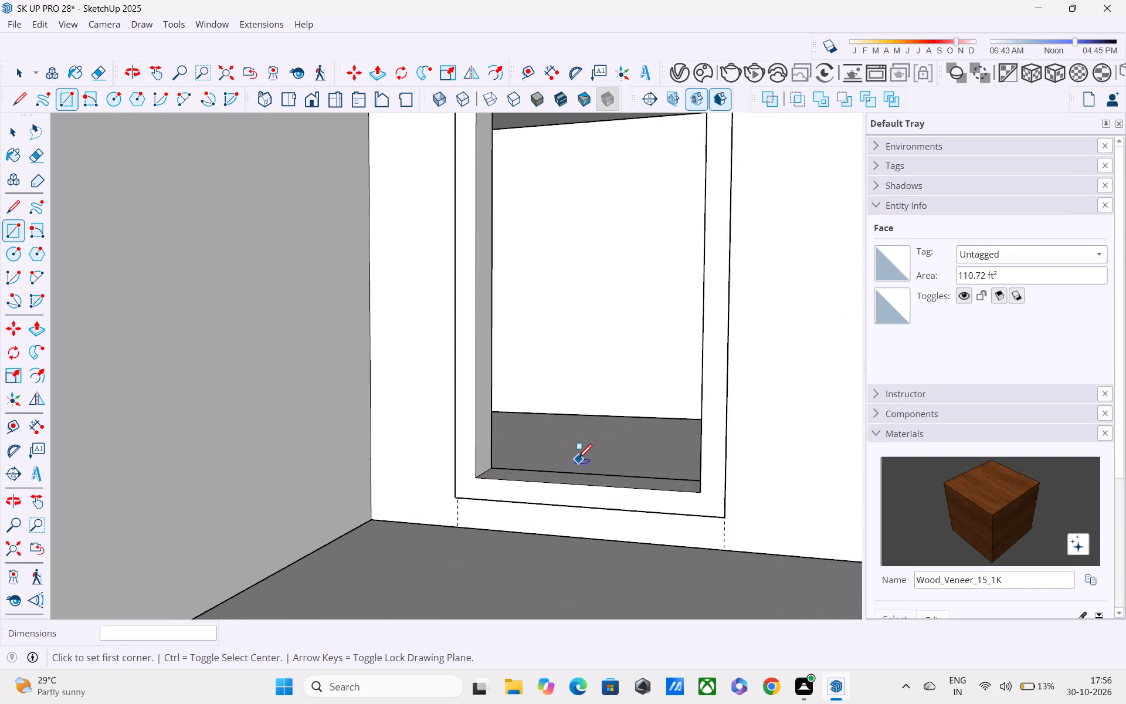
scroll(578, 459, "up", 3)
scroll(409, 473, "down", 1)
scroll(409, 473, "up", 2)
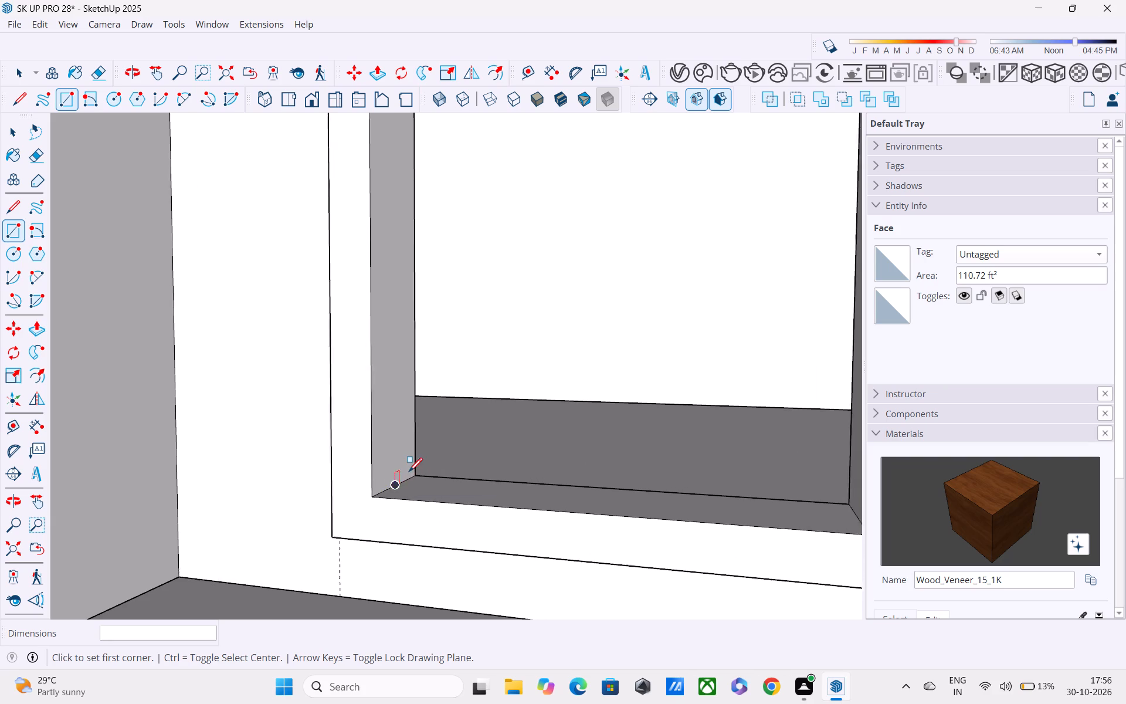
scroll(409, 473, "up", 8)
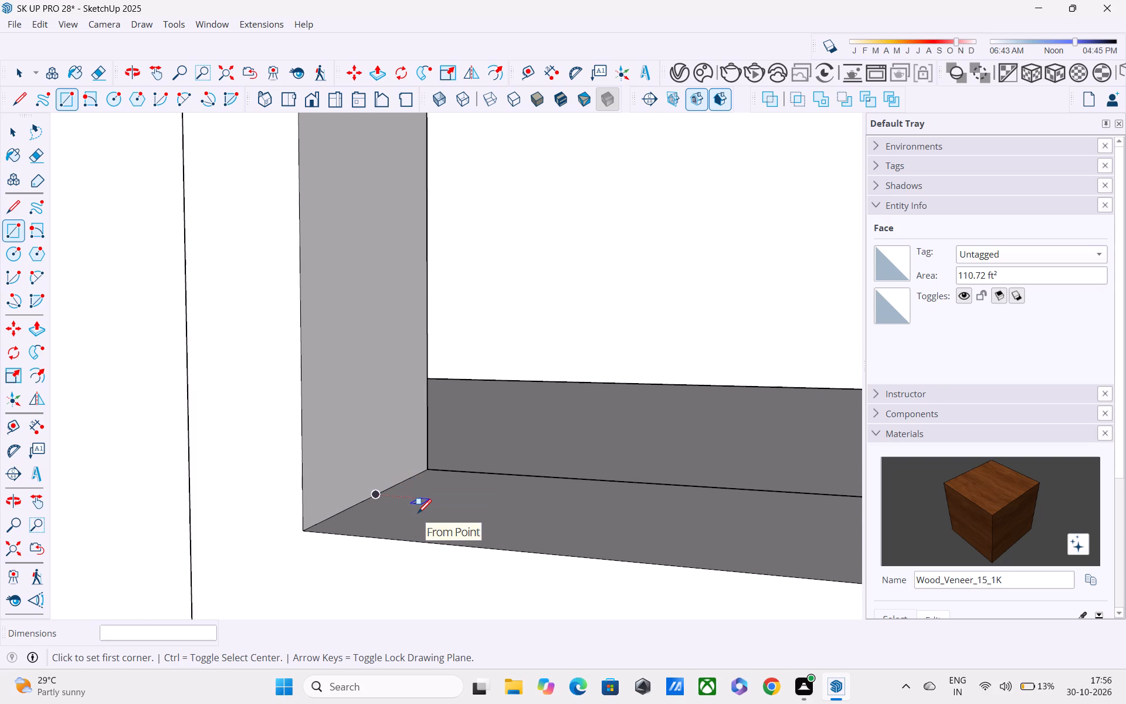
scroll(399, 385, "up", 1)
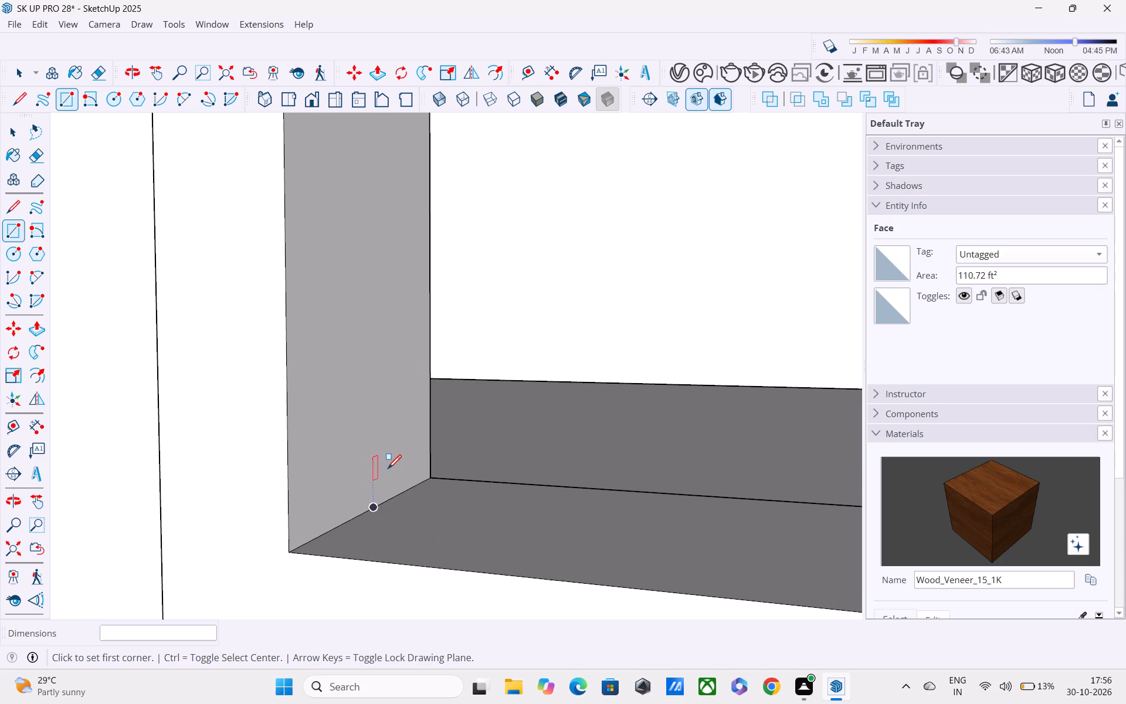
scroll(394, 484, "up", 5)
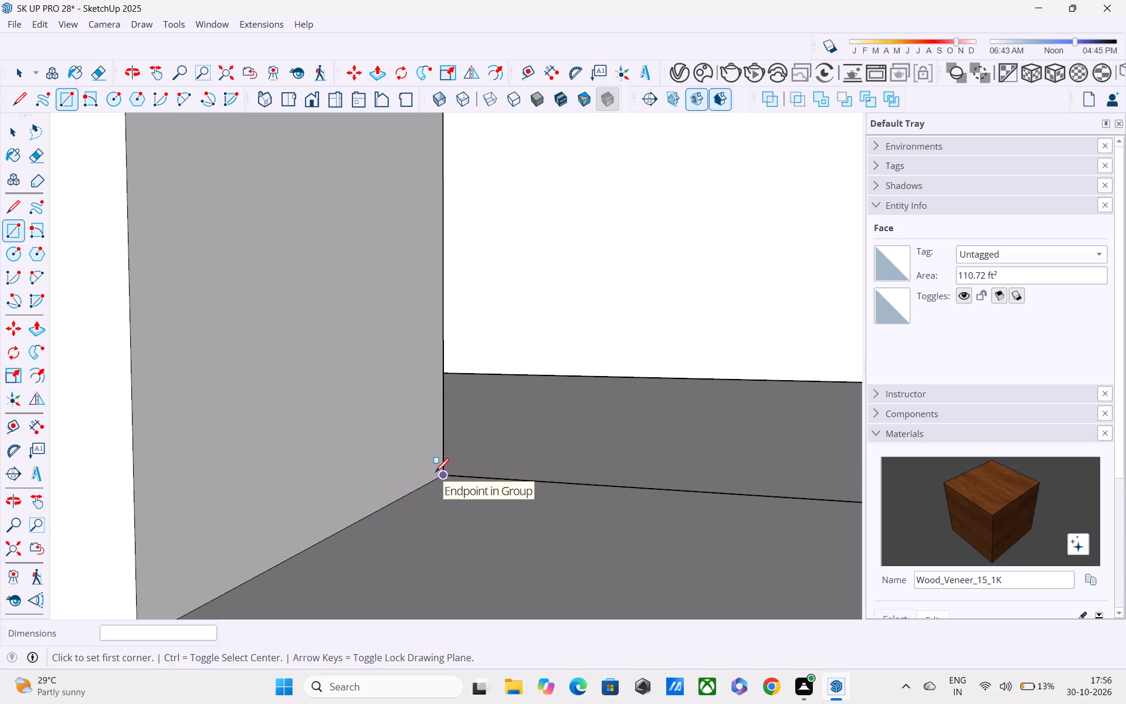
left_click(346, 528)
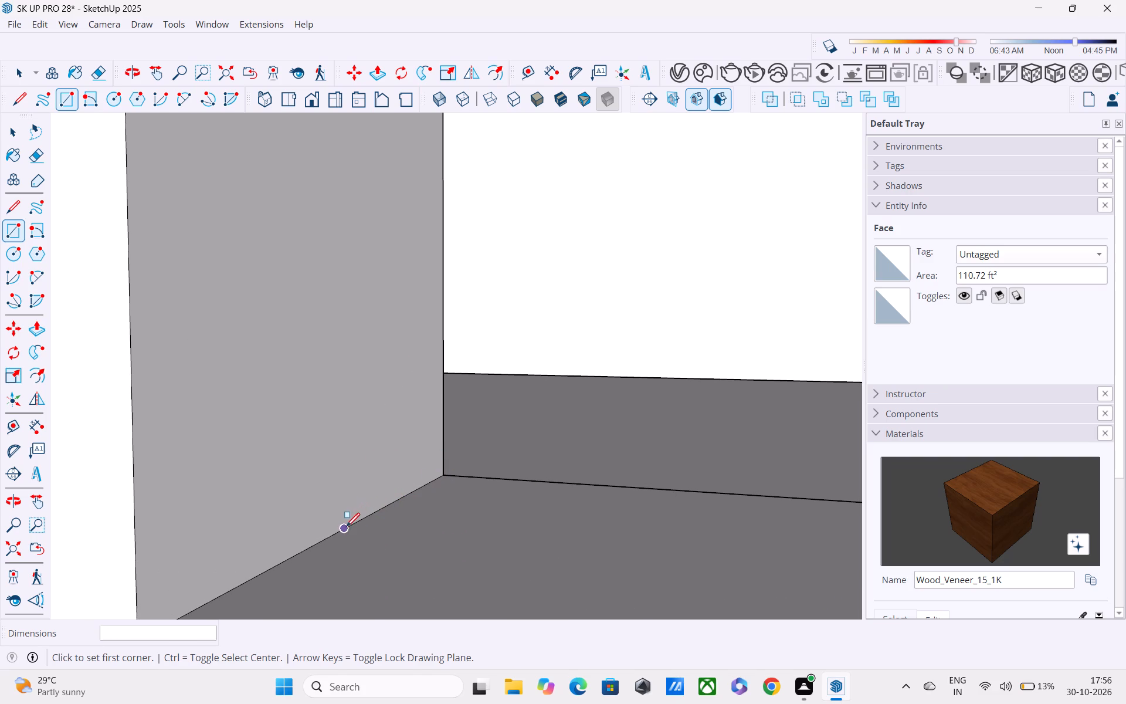
scroll(481, 592, "down", 8)
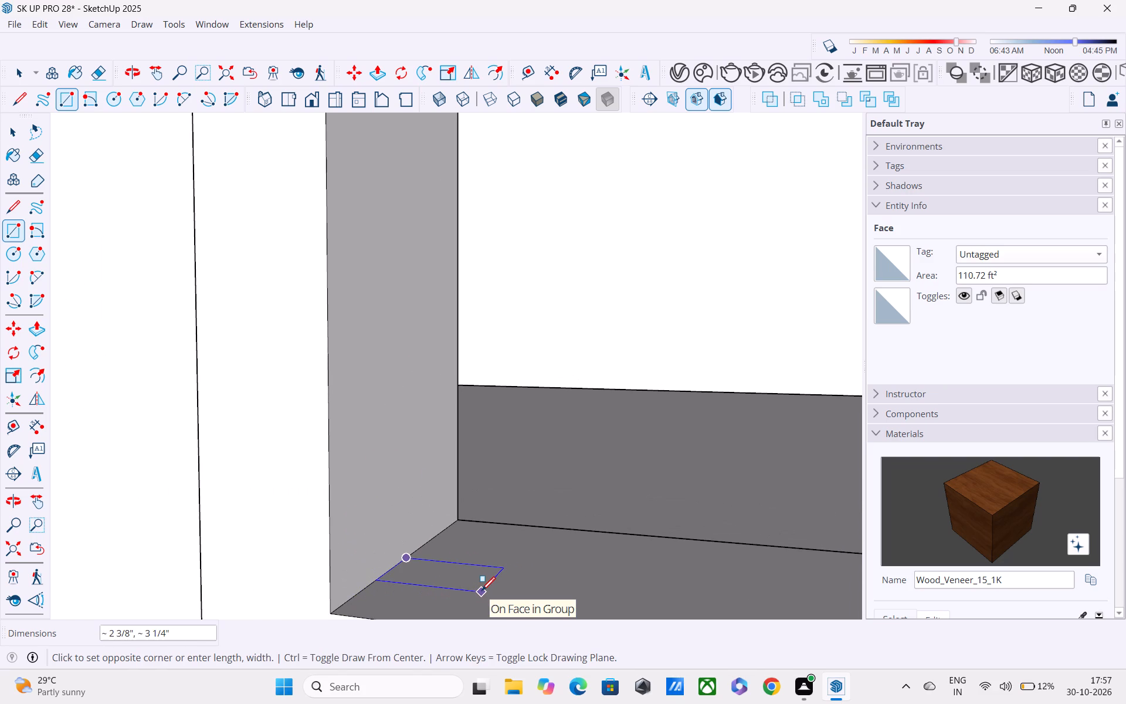
middle_click_drag(479, 592, 345, 543)
scroll(345, 527, "down", 10)
scroll(405, 529, "down", 1)
middle_click_drag(405, 535, 401, 542, "shift")
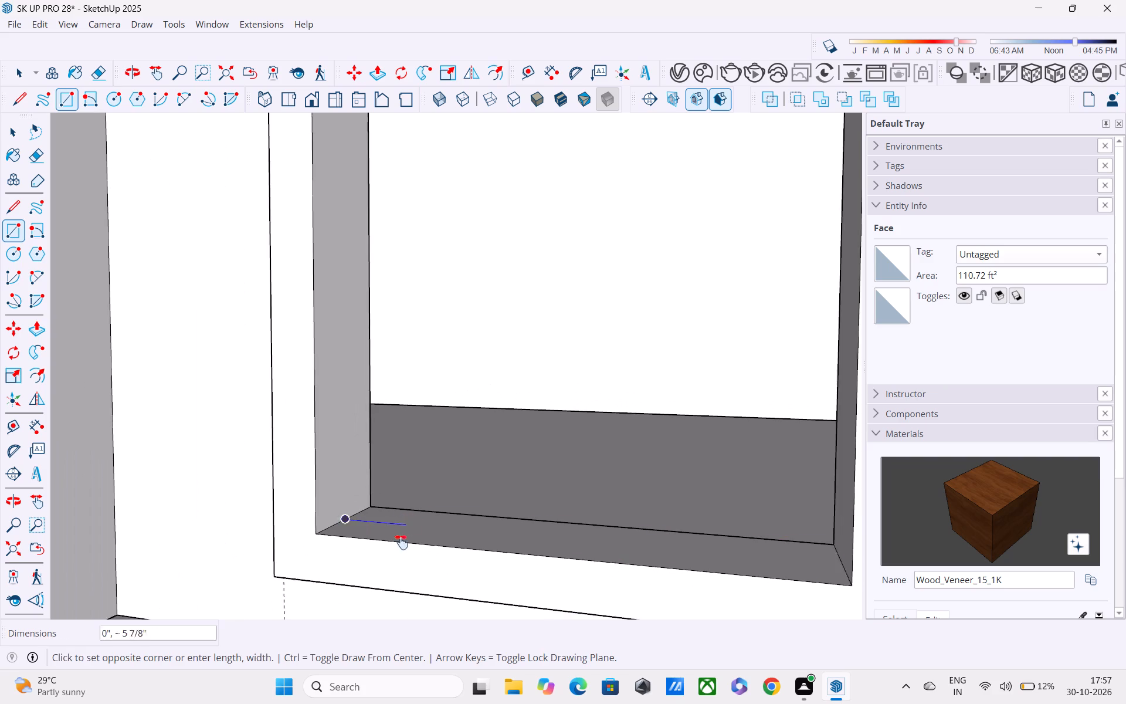
middle_click_drag(401, 542, 326, 636, "shift")
scroll(364, 573, "down", 5)
middle_click_drag(448, 578, 505, 666)
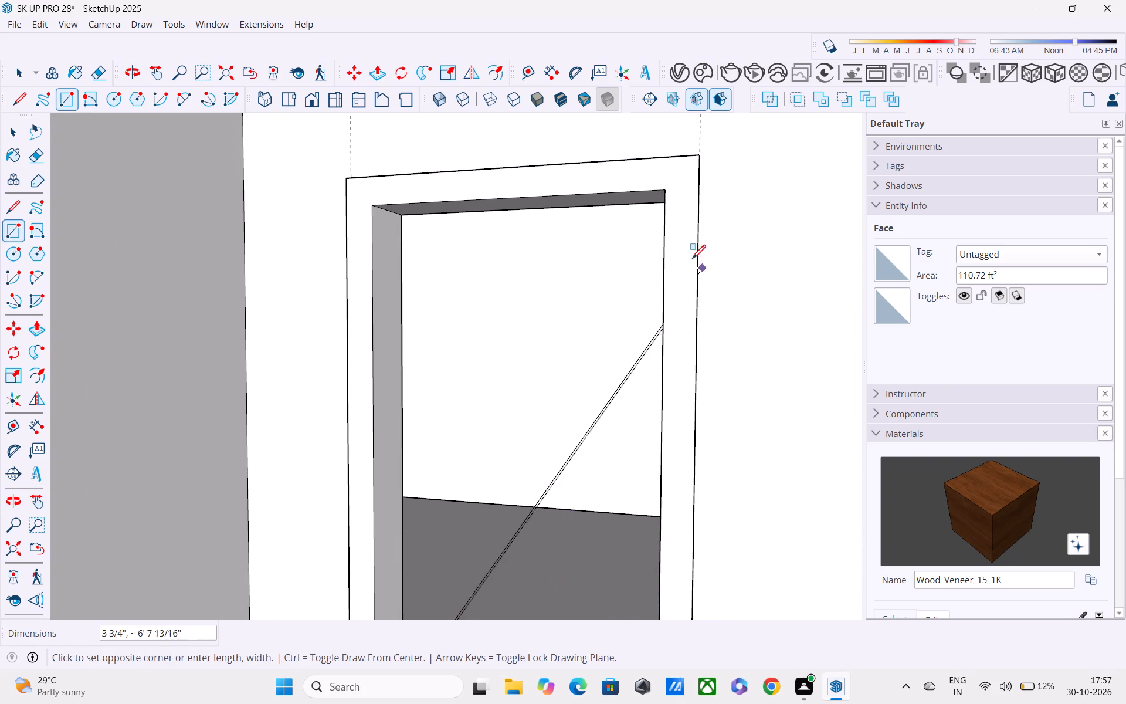
middle_click_drag(670, 239, 707, 150)
scroll(673, 187, "up", 4)
middle_click_drag(650, 226, 837, 188)
scroll(715, 277, "up", 4)
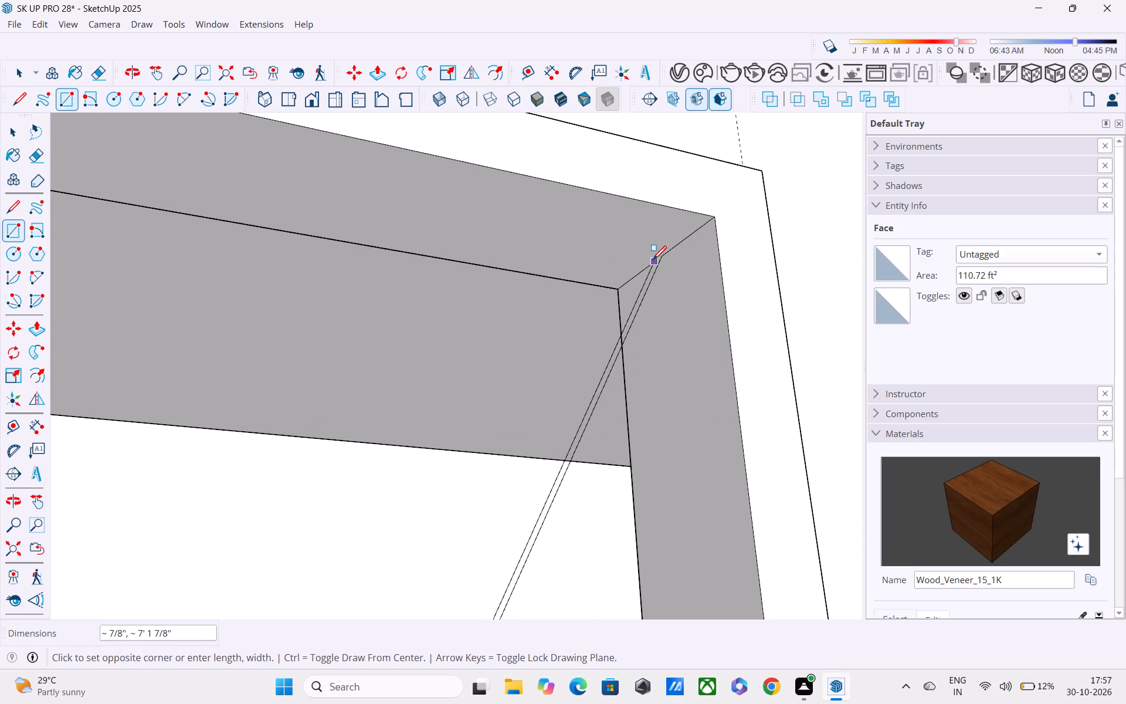
left_click(659, 252)
Inspect the infilled ground-floor door and the window openings beside it on the house's front.
scroll(662, 245, "down", 12)
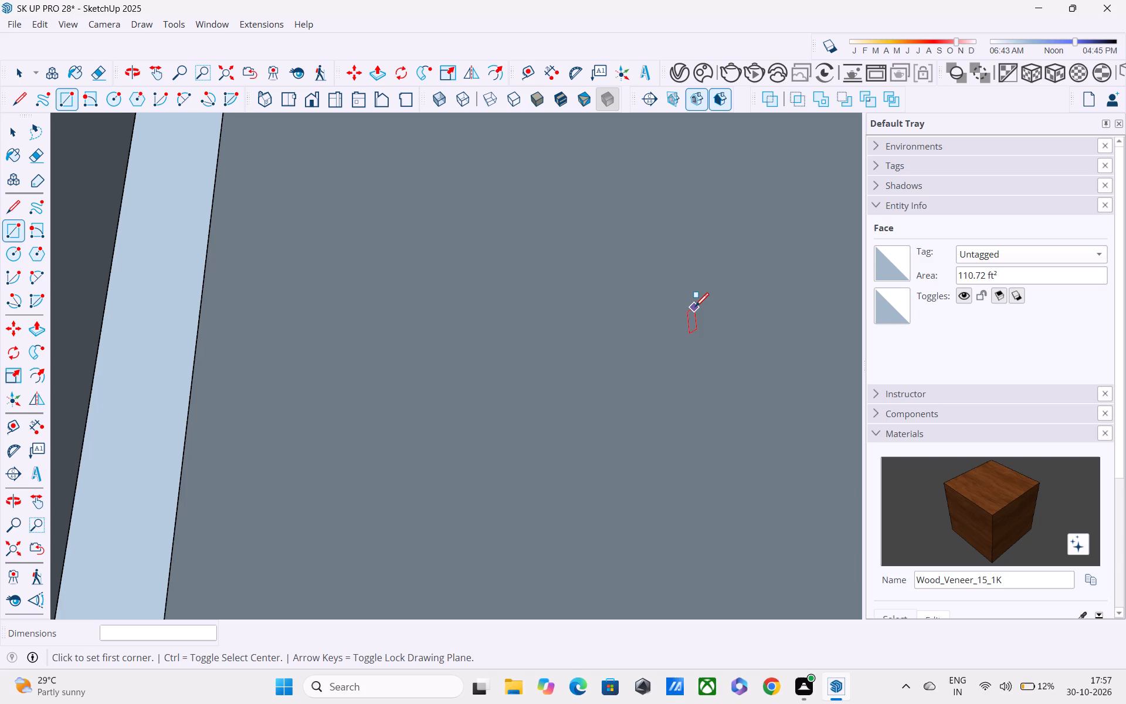
scroll(695, 308, "down", 3)
middle_click_drag(694, 346, 641, 233, "shift")
scroll(640, 233, "down", 6)
scroll(647, 286, "down", 12)
scroll(649, 351, "down", 4)
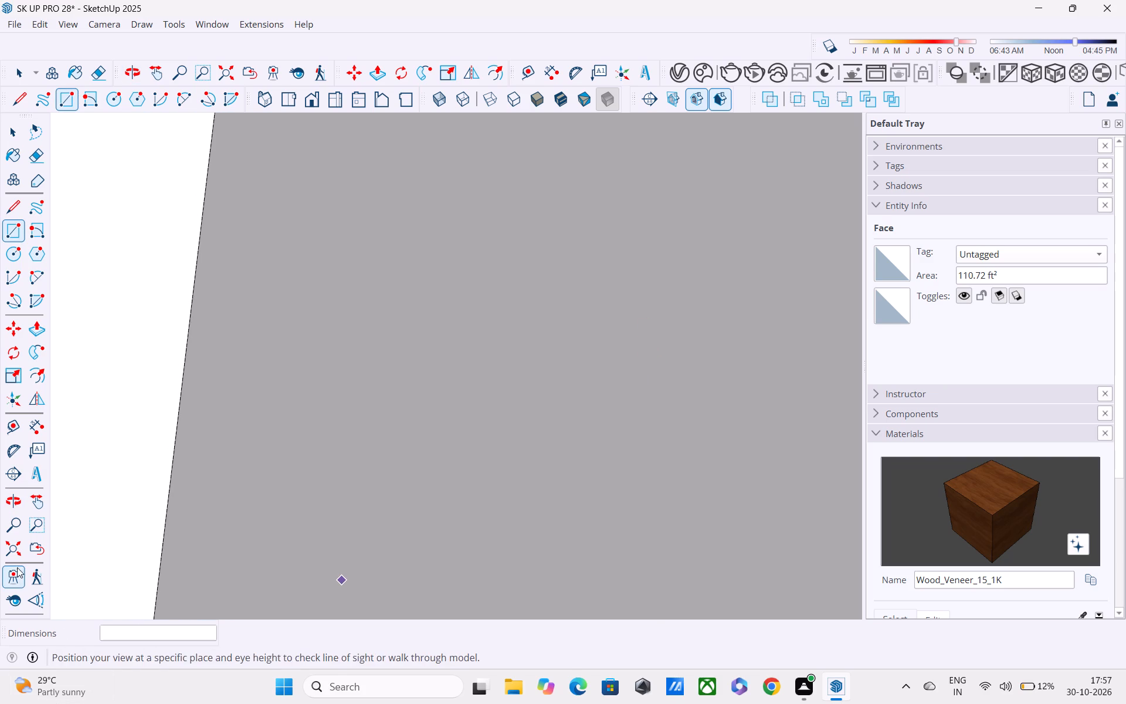
left_click(18, 549)
scroll(408, 590, "up", 3)
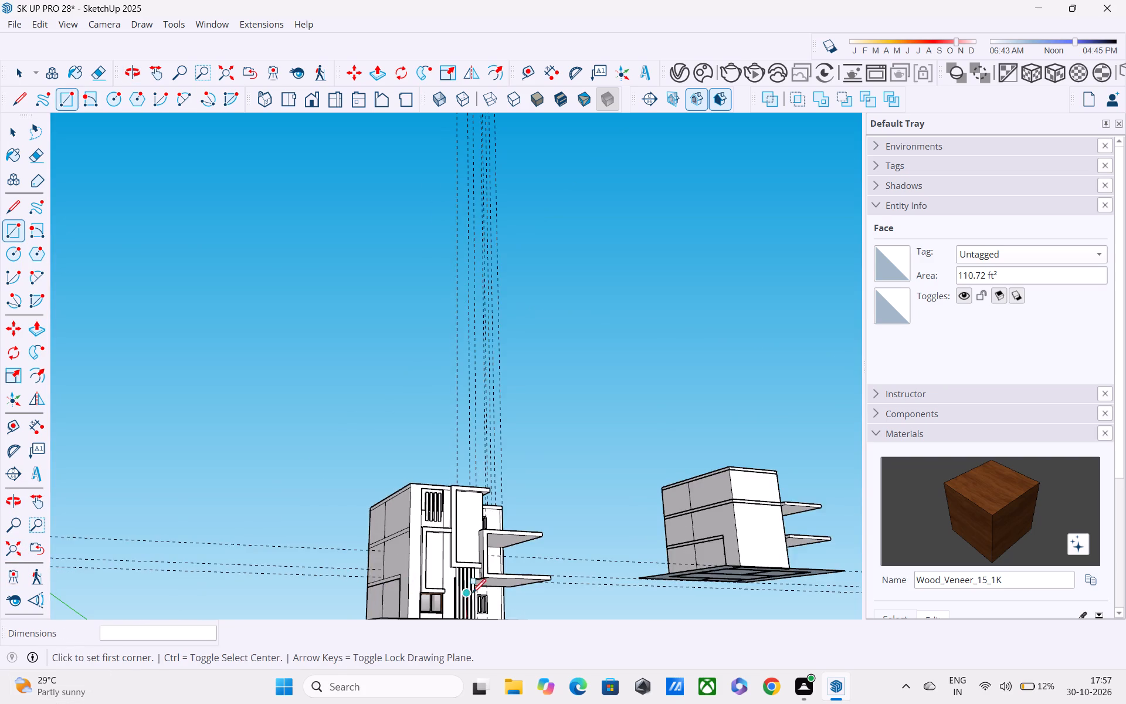
middle_click_drag(472, 594, 473, 432)
scroll(530, 486, "up", 4)
middle_click_drag(530, 488, 392, 609)
scroll(384, 603, "up", 5)
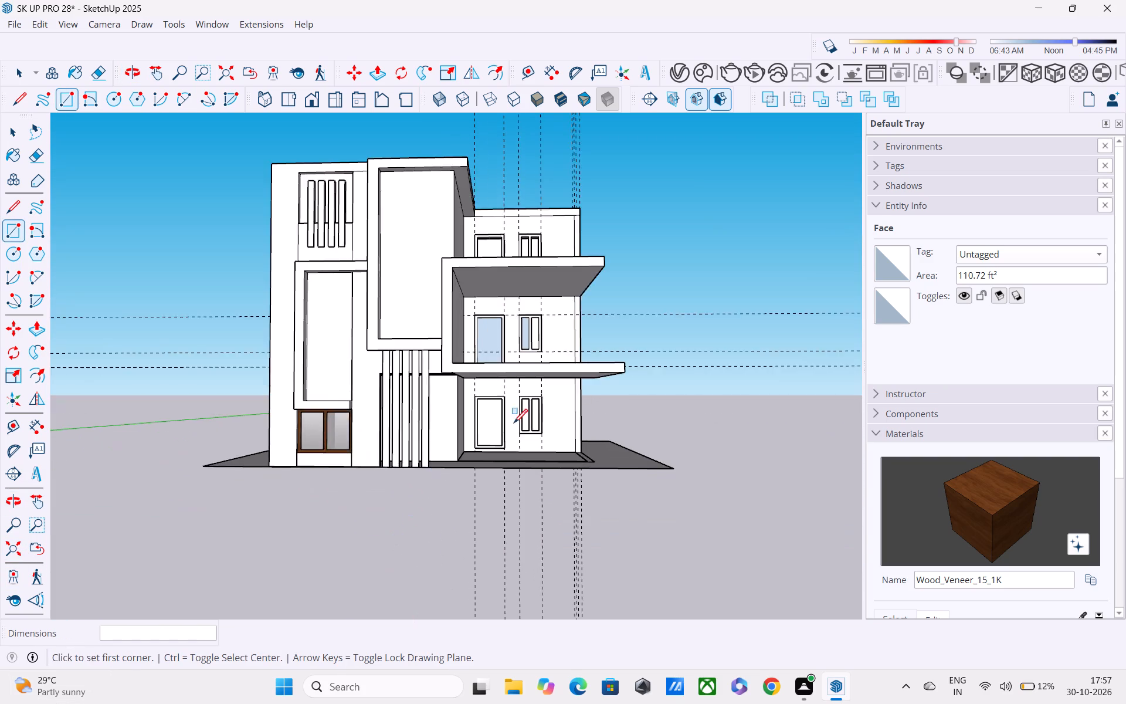
scroll(523, 414, "up", 5)
middle_click_drag(525, 413, 455, 470)
scroll(524, 417, "up", 9)
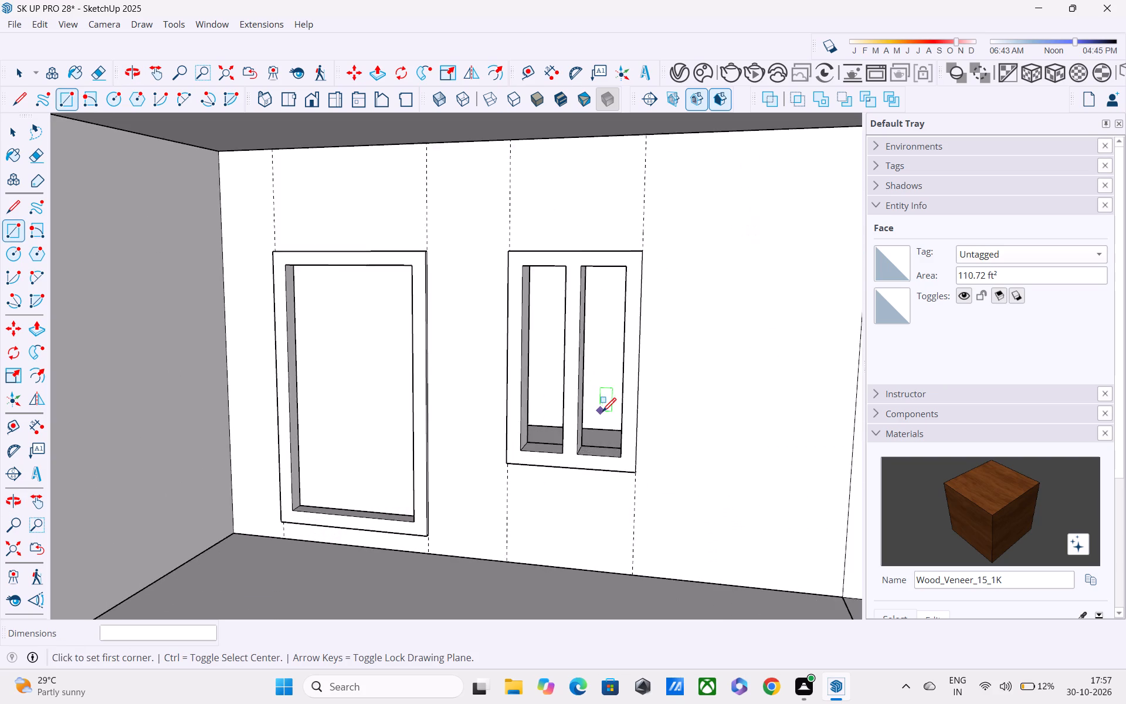
scroll(602, 413, "up", 5)
middle_click_drag(576, 456, 724, 425)
scroll(724, 425, "down", 3)
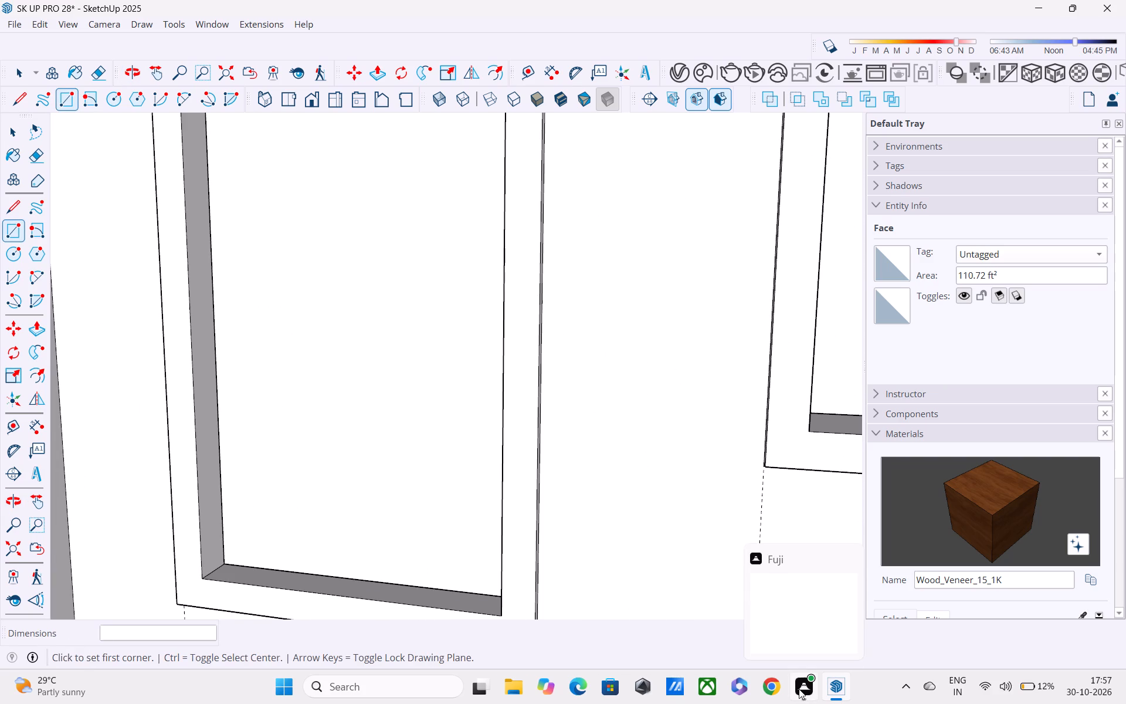
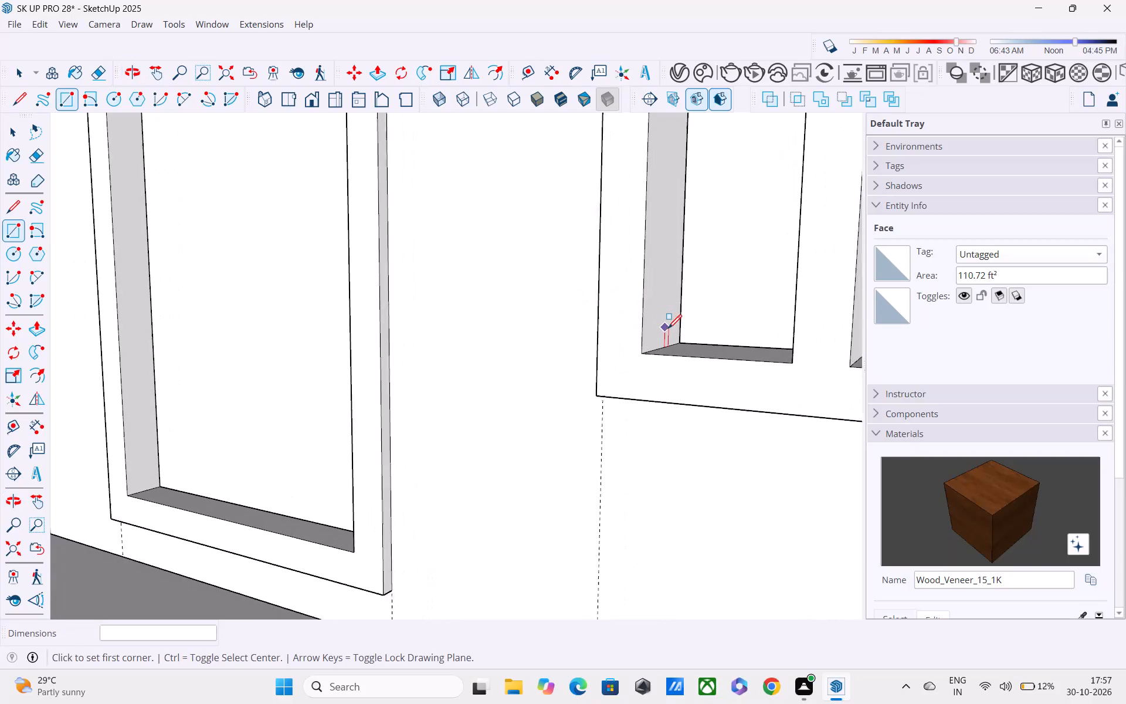
Draw a 1' by 4' 4" rectangle inside the ground-floor window's first opening, from the sill reveal's midpoint to the opposite head reveal's midpoint.
scroll(668, 330, "up", 1)
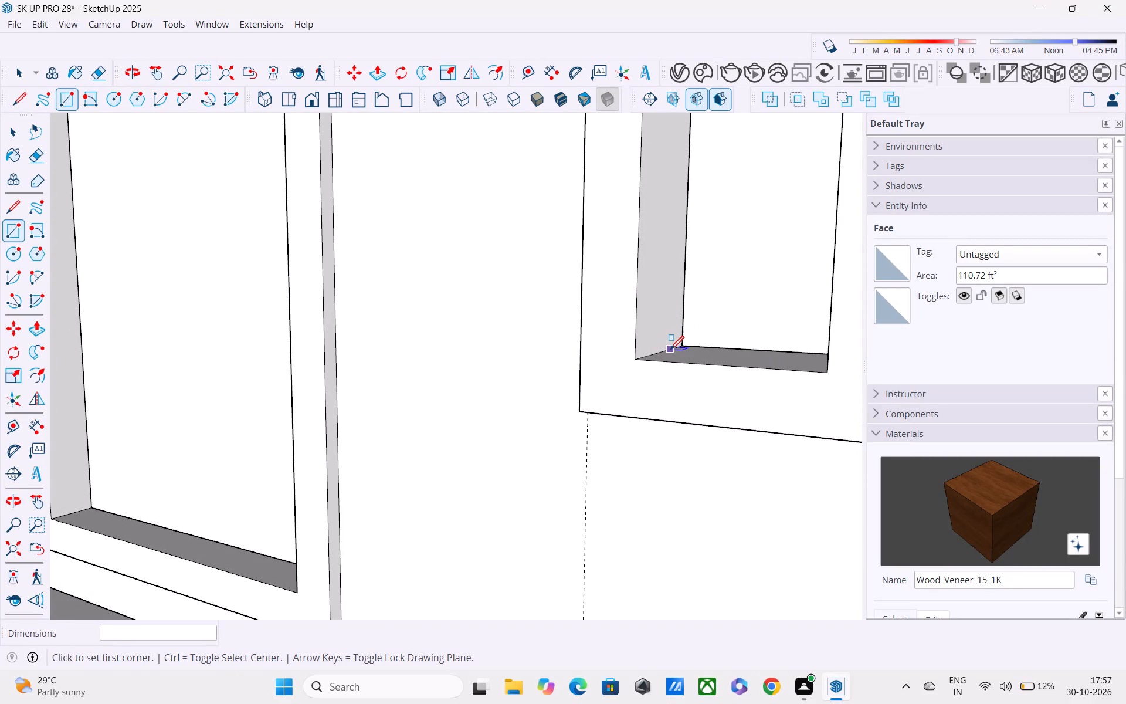
scroll(667, 350, "up", 6)
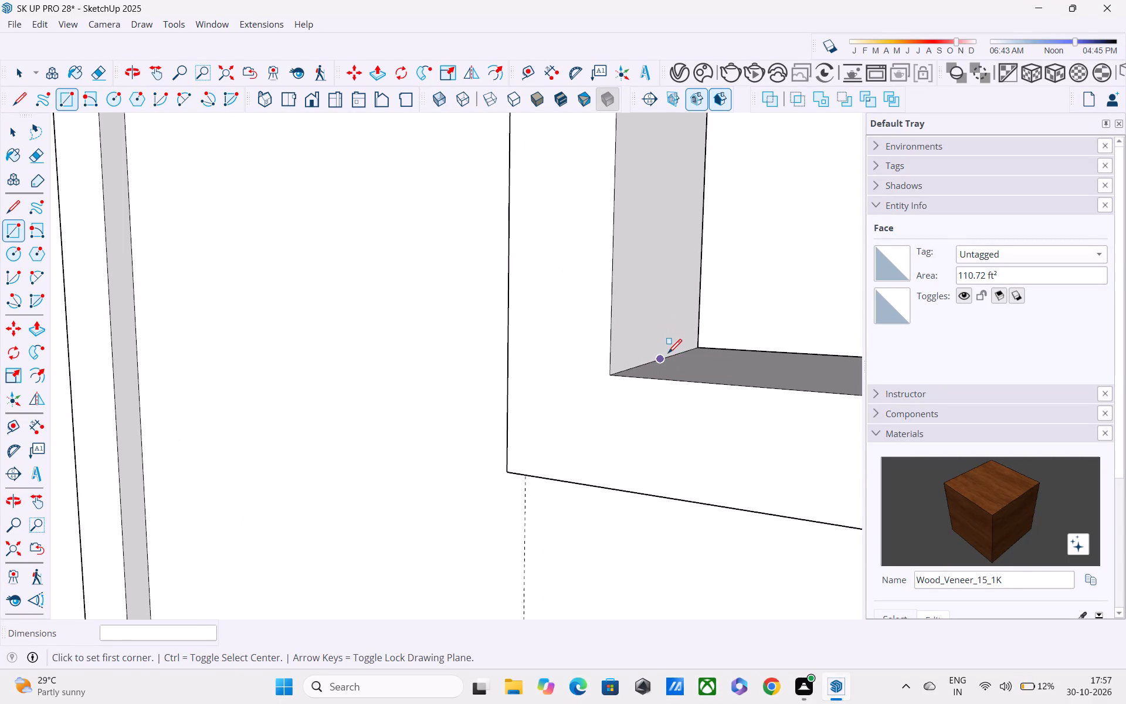
left_click(662, 361)
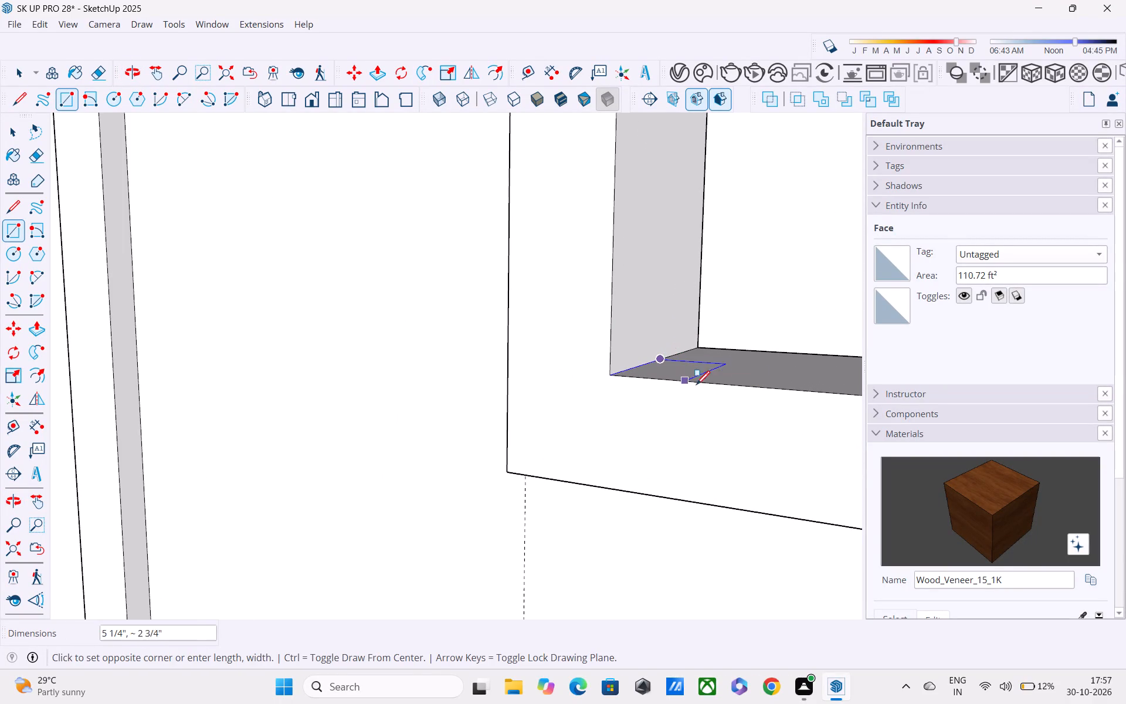
middle_click_drag(721, 384, 504, 422, "shift")
scroll(504, 422, "up", 1, "shift")
scroll(519, 387, "down", 5)
scroll(579, 373, "down", 4)
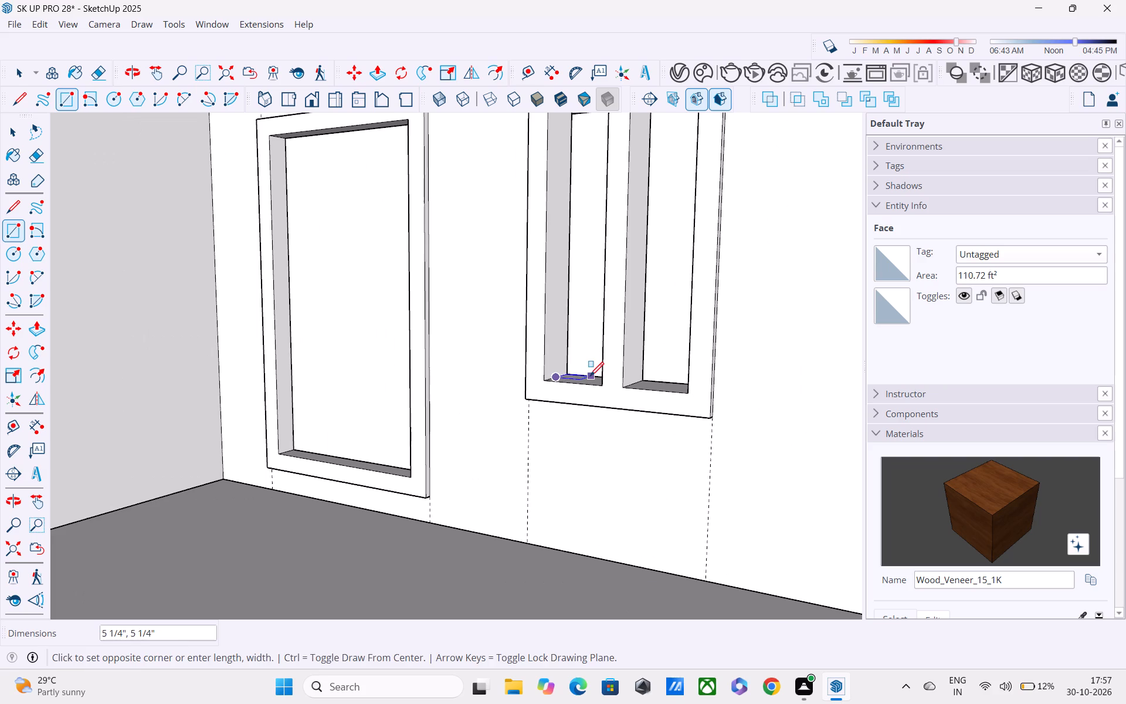
middle_click_drag(591, 377, 517, 466)
middle_click_drag(530, 443, 708, 480)
middle_click_drag(591, 199, 644, 47)
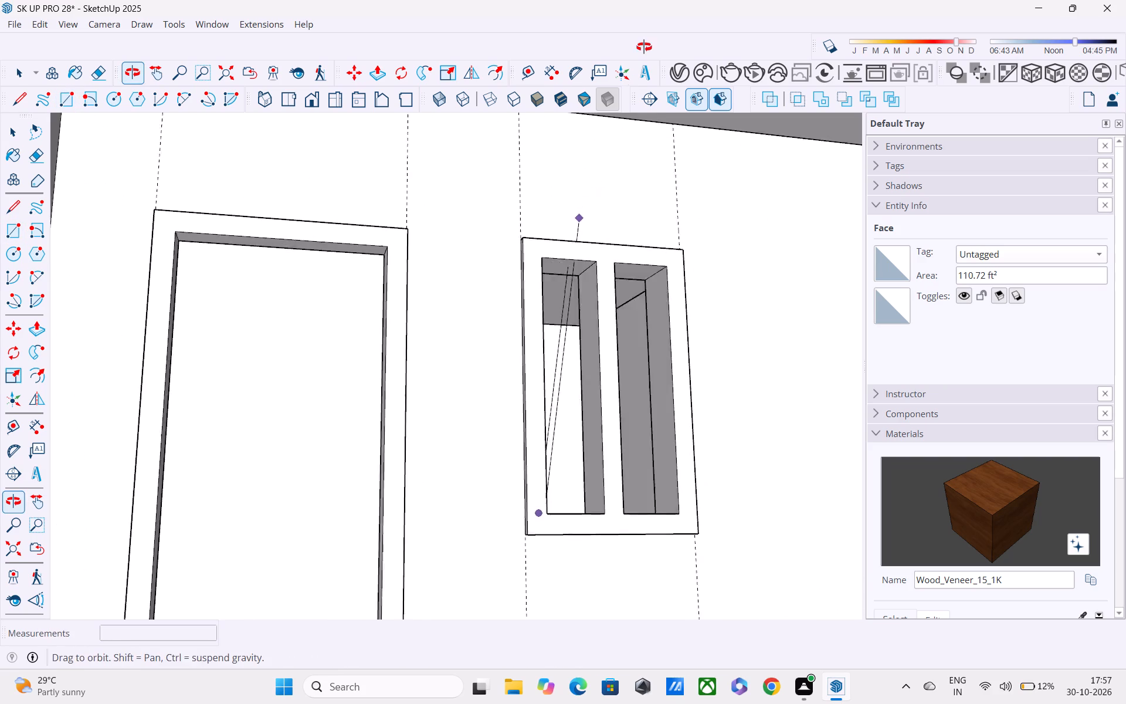
middle_click_drag(644, 47, 647, 43)
scroll(611, 244, "up", 3)
left_click(578, 303)
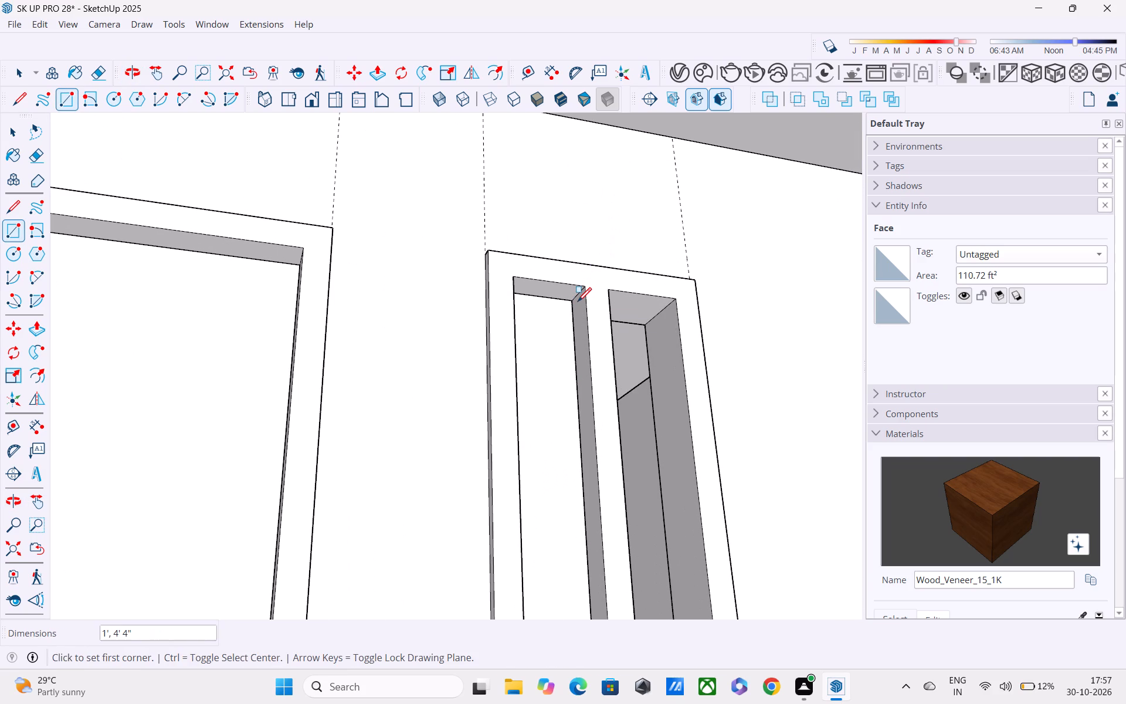
Save the model.
key("ctrl+s")
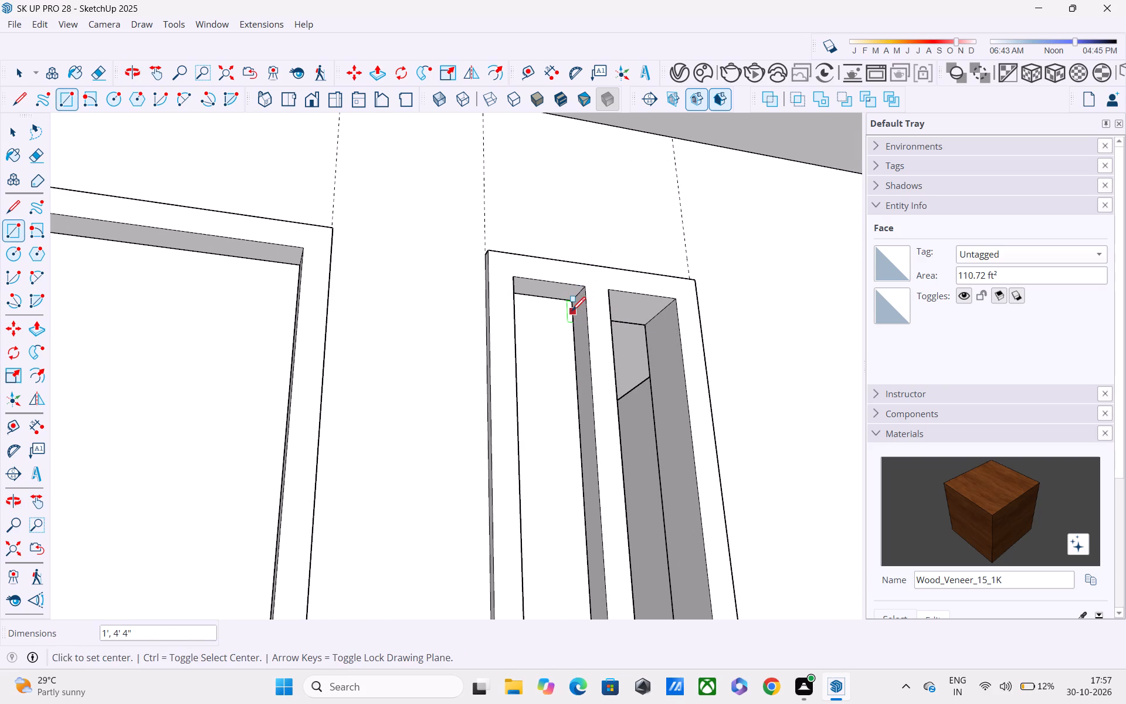
key("ctrl+s")
key("ctrl+s")
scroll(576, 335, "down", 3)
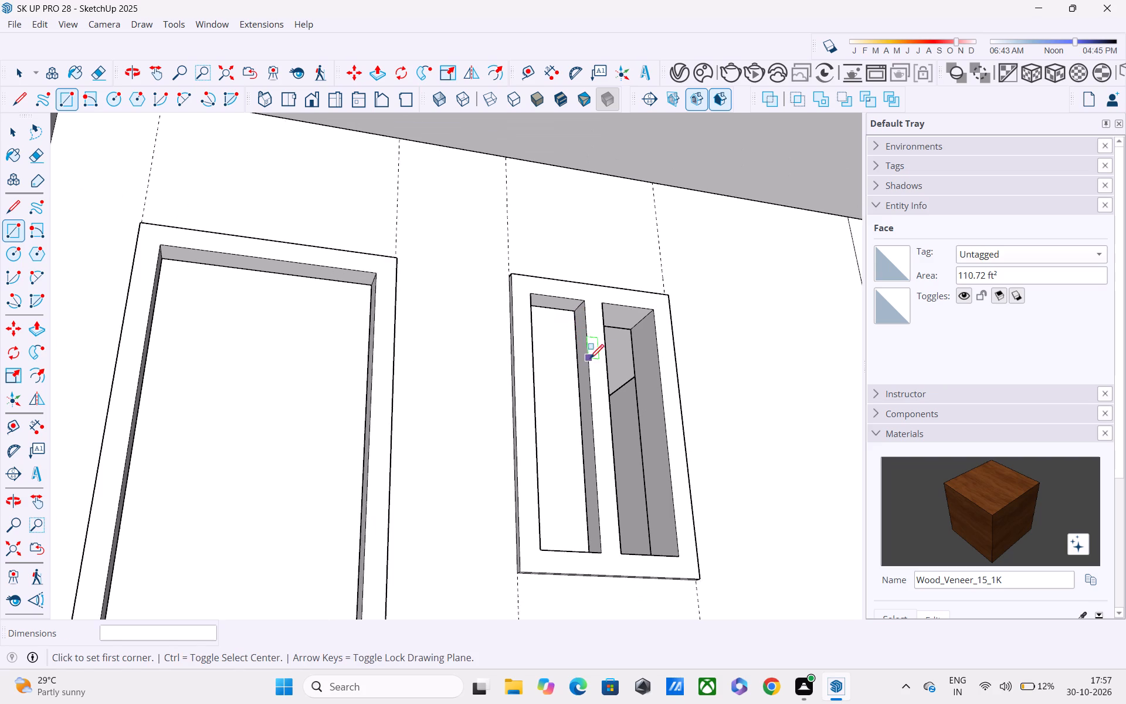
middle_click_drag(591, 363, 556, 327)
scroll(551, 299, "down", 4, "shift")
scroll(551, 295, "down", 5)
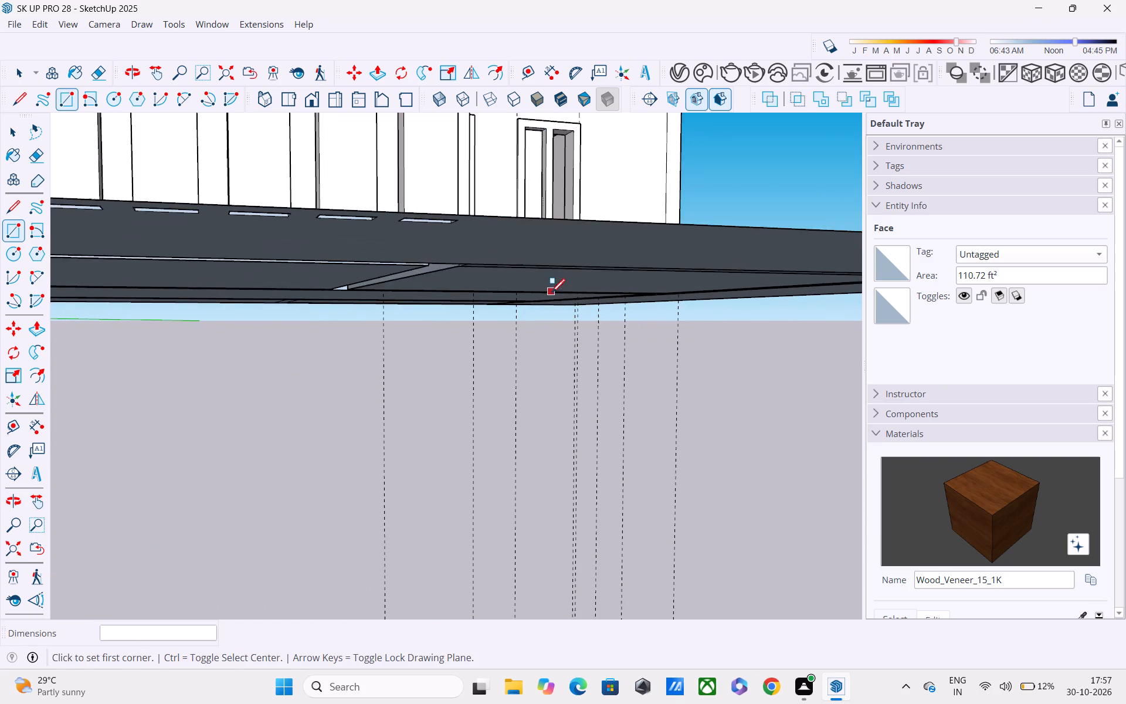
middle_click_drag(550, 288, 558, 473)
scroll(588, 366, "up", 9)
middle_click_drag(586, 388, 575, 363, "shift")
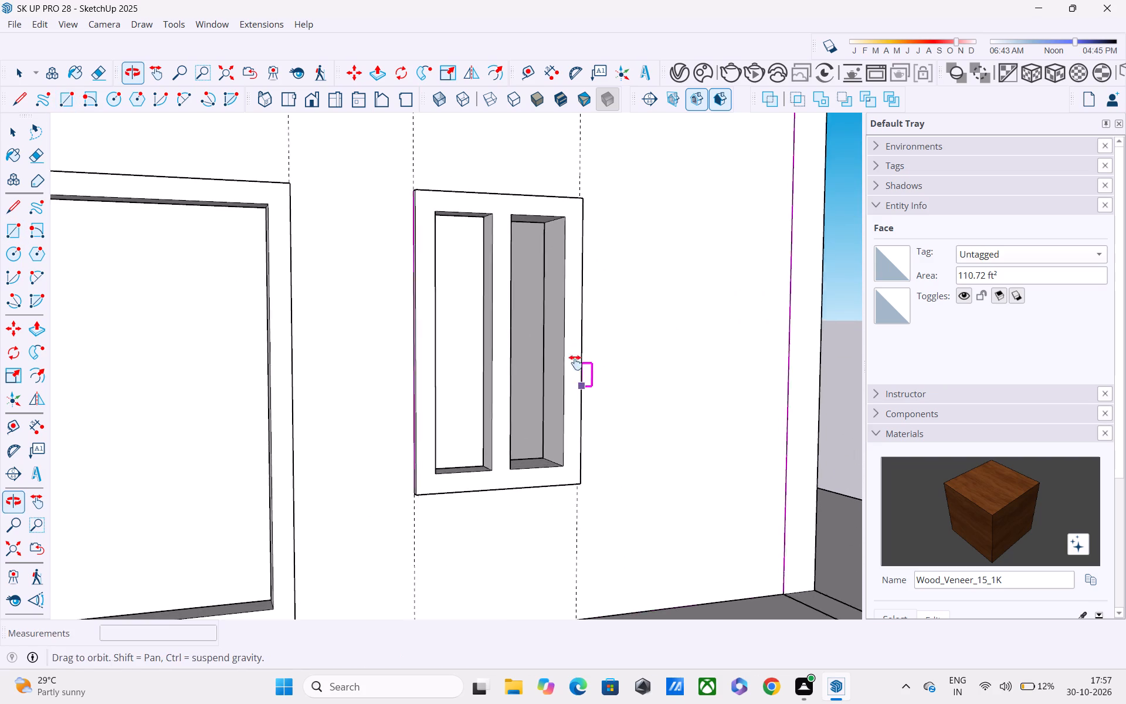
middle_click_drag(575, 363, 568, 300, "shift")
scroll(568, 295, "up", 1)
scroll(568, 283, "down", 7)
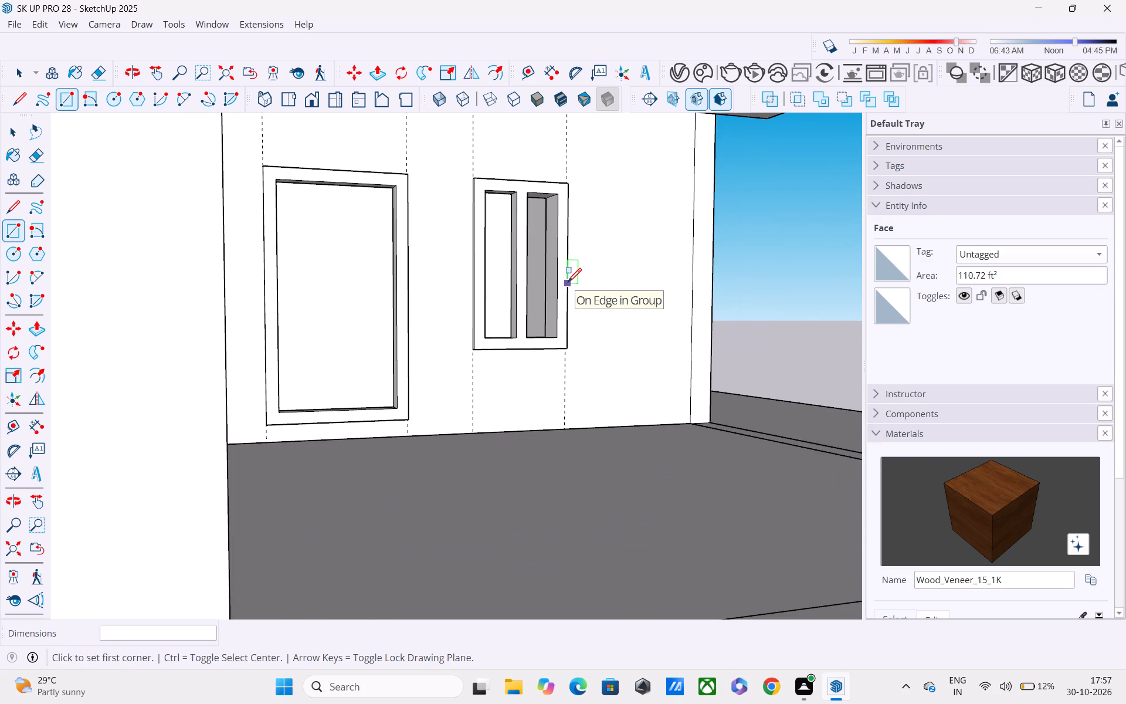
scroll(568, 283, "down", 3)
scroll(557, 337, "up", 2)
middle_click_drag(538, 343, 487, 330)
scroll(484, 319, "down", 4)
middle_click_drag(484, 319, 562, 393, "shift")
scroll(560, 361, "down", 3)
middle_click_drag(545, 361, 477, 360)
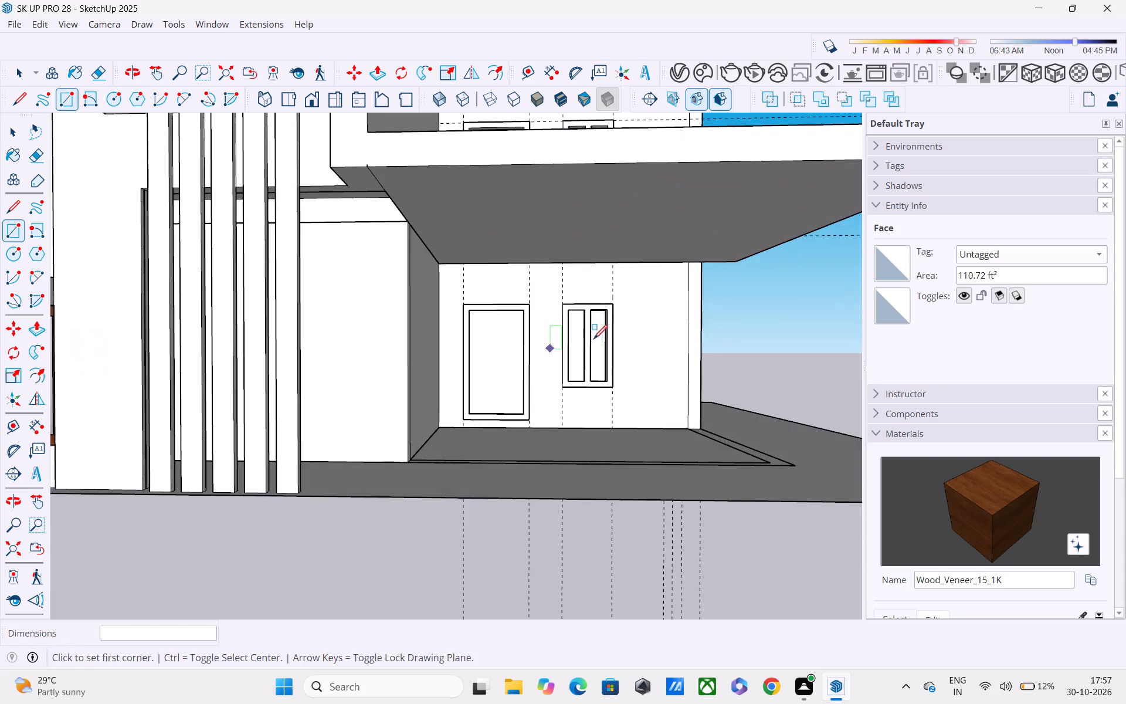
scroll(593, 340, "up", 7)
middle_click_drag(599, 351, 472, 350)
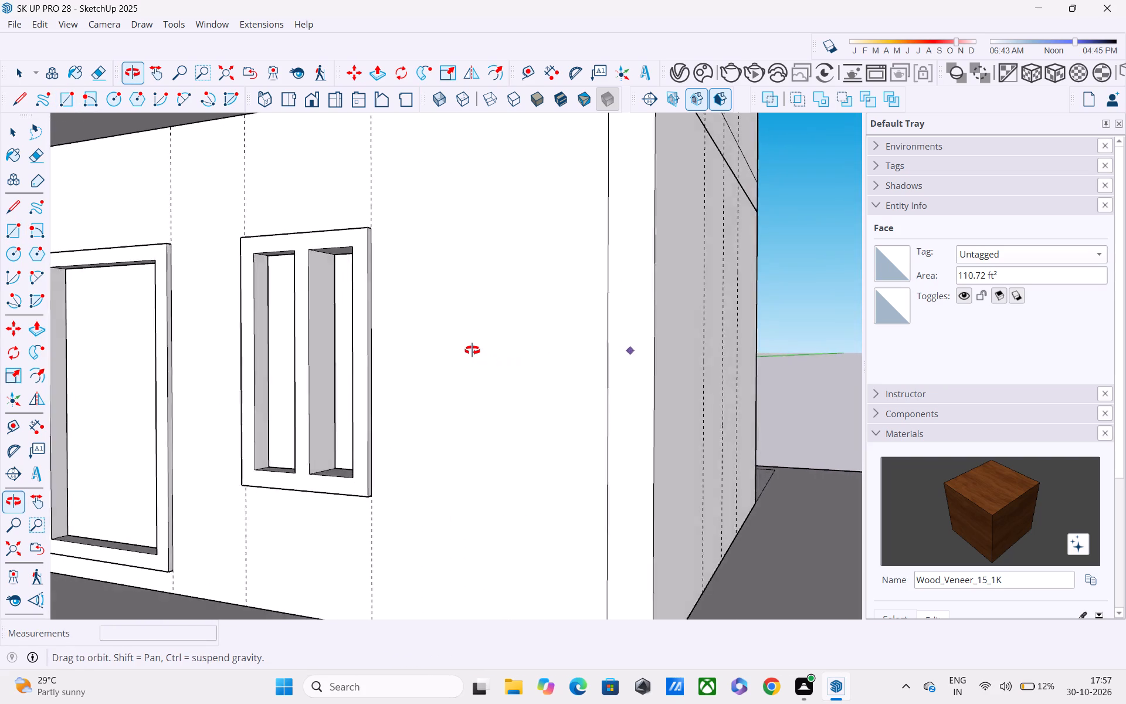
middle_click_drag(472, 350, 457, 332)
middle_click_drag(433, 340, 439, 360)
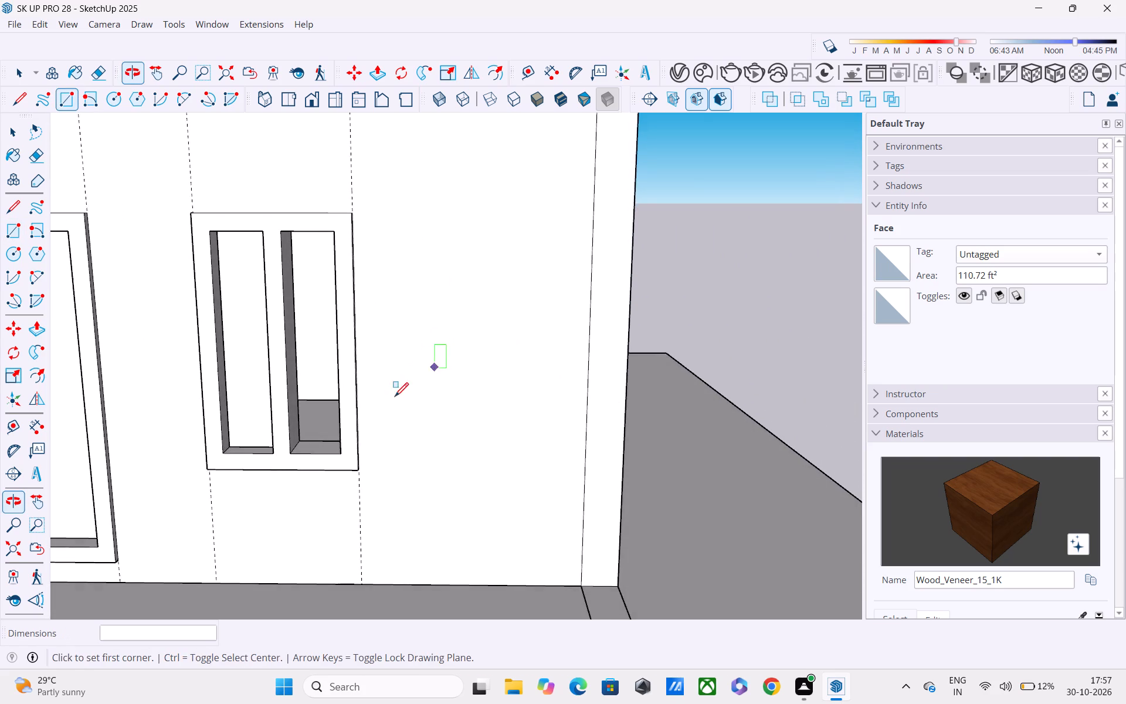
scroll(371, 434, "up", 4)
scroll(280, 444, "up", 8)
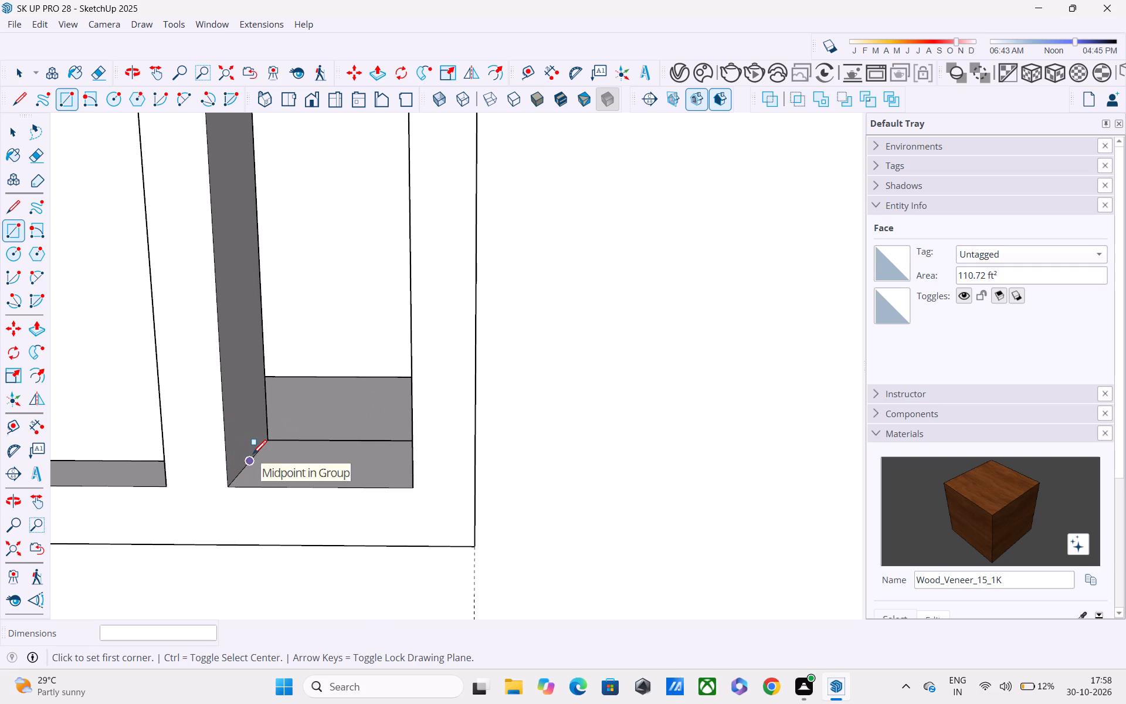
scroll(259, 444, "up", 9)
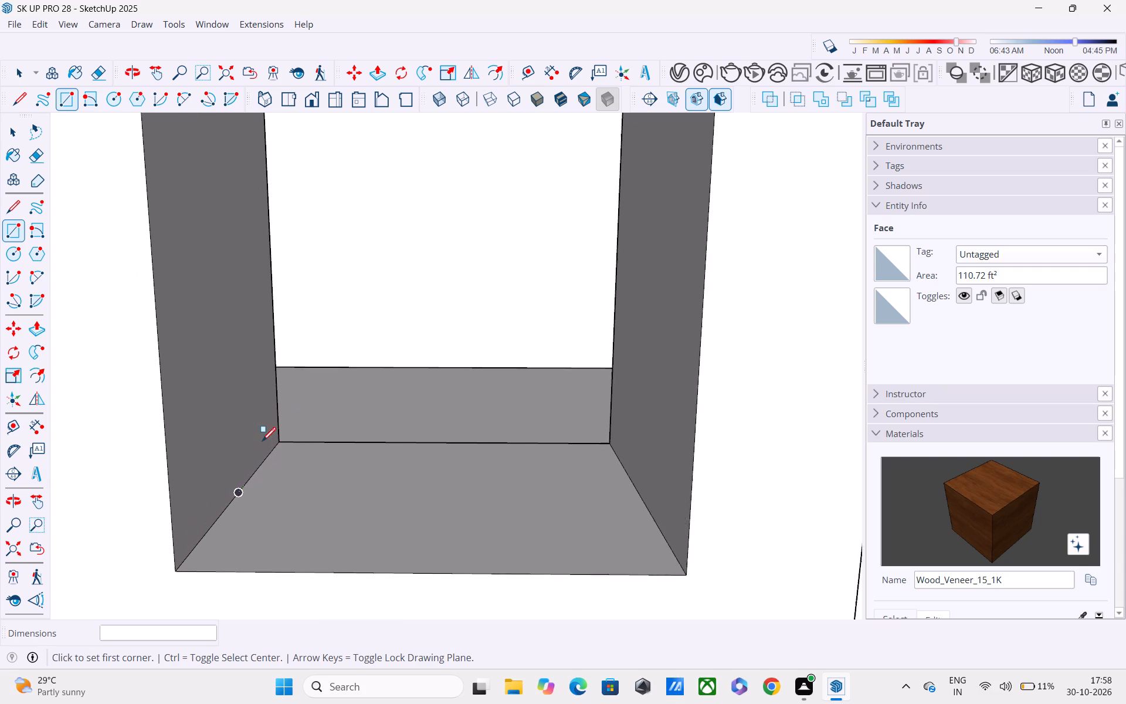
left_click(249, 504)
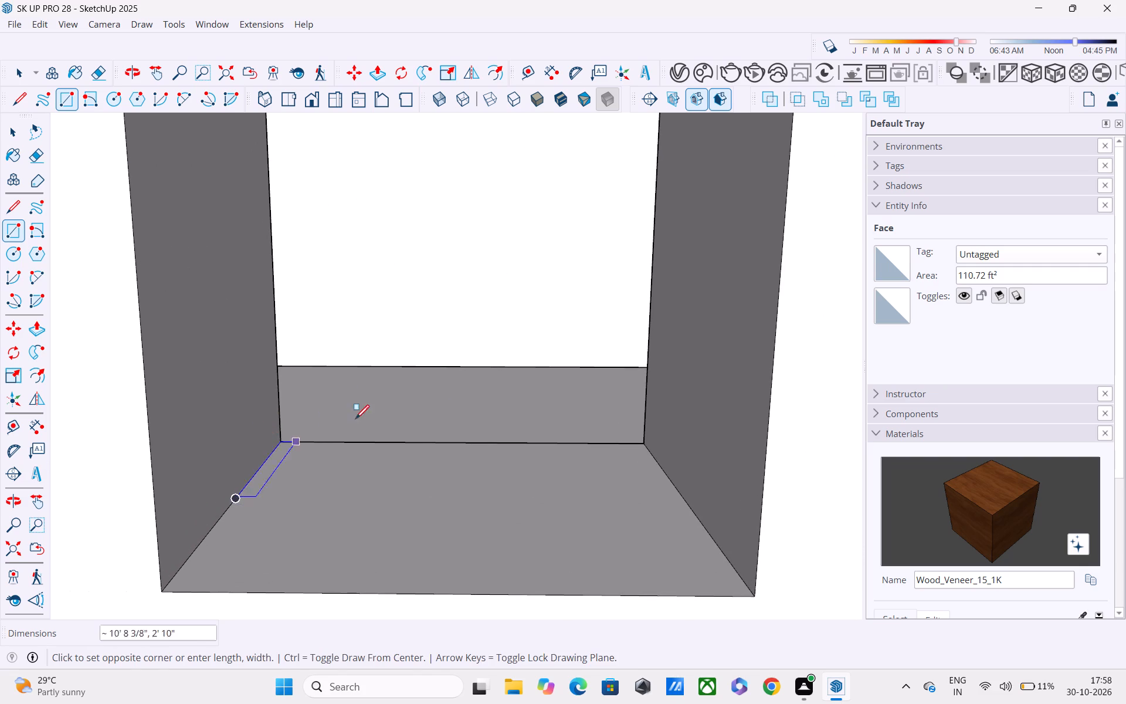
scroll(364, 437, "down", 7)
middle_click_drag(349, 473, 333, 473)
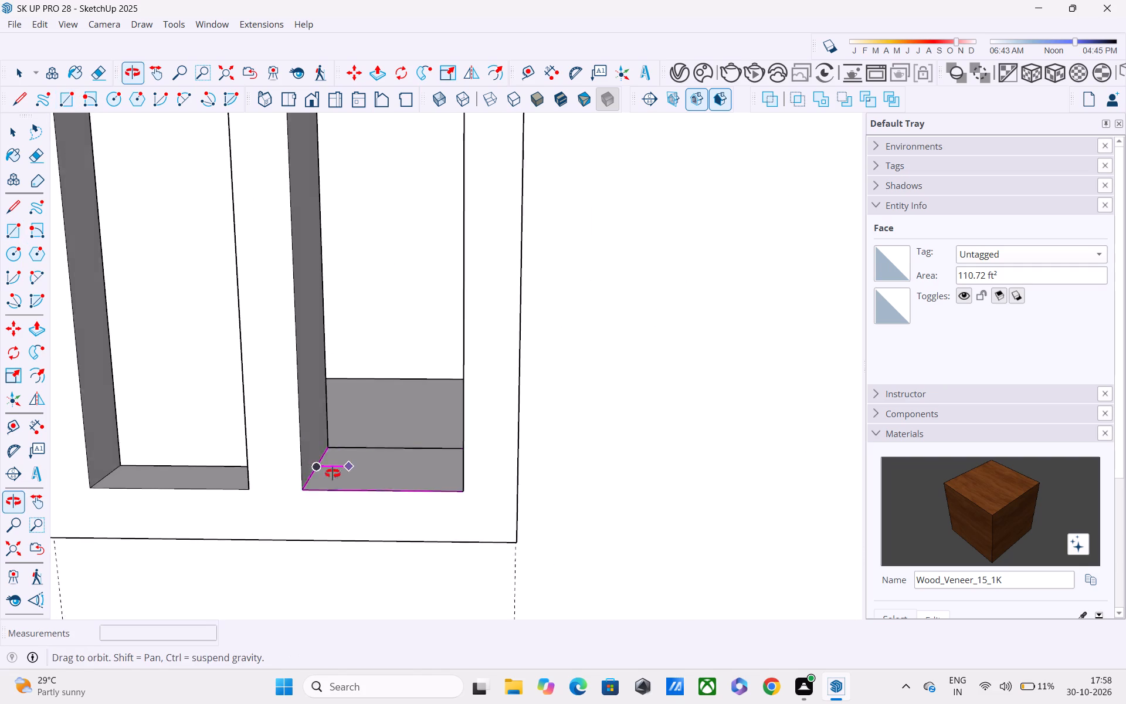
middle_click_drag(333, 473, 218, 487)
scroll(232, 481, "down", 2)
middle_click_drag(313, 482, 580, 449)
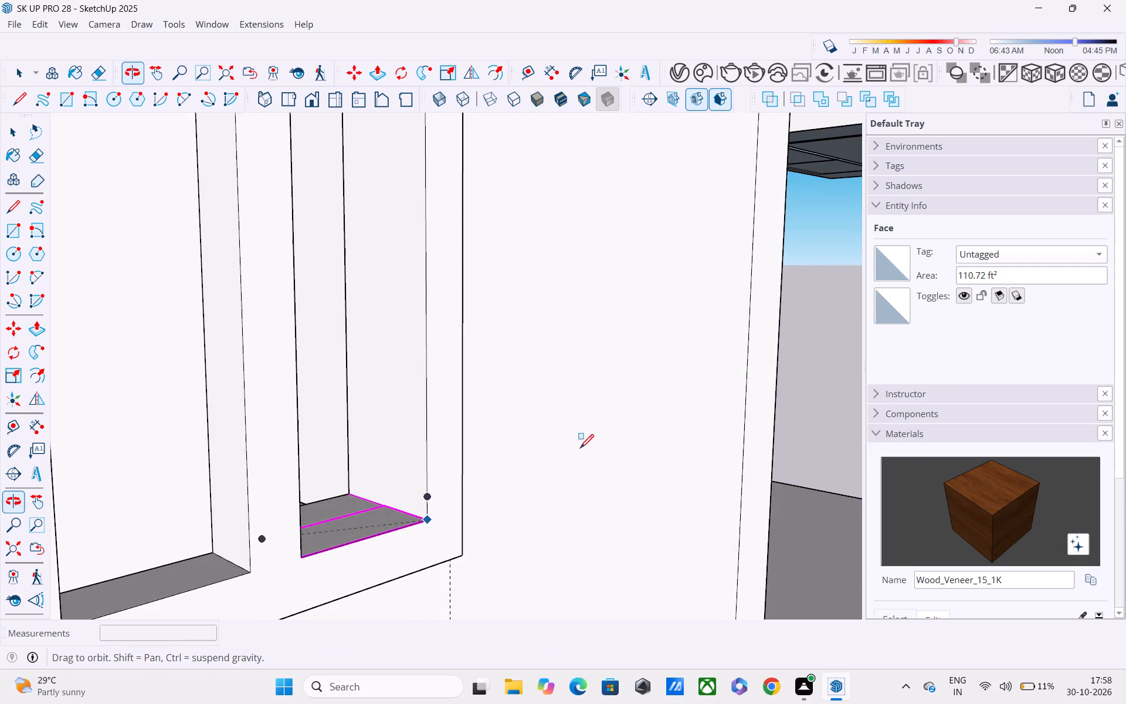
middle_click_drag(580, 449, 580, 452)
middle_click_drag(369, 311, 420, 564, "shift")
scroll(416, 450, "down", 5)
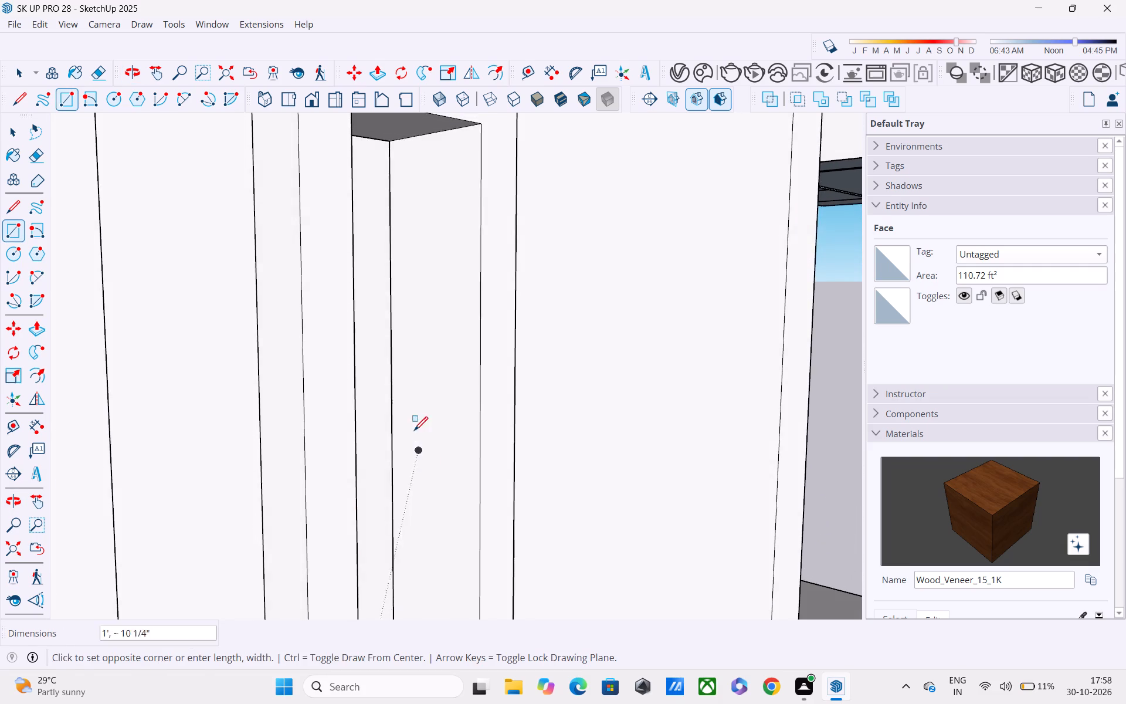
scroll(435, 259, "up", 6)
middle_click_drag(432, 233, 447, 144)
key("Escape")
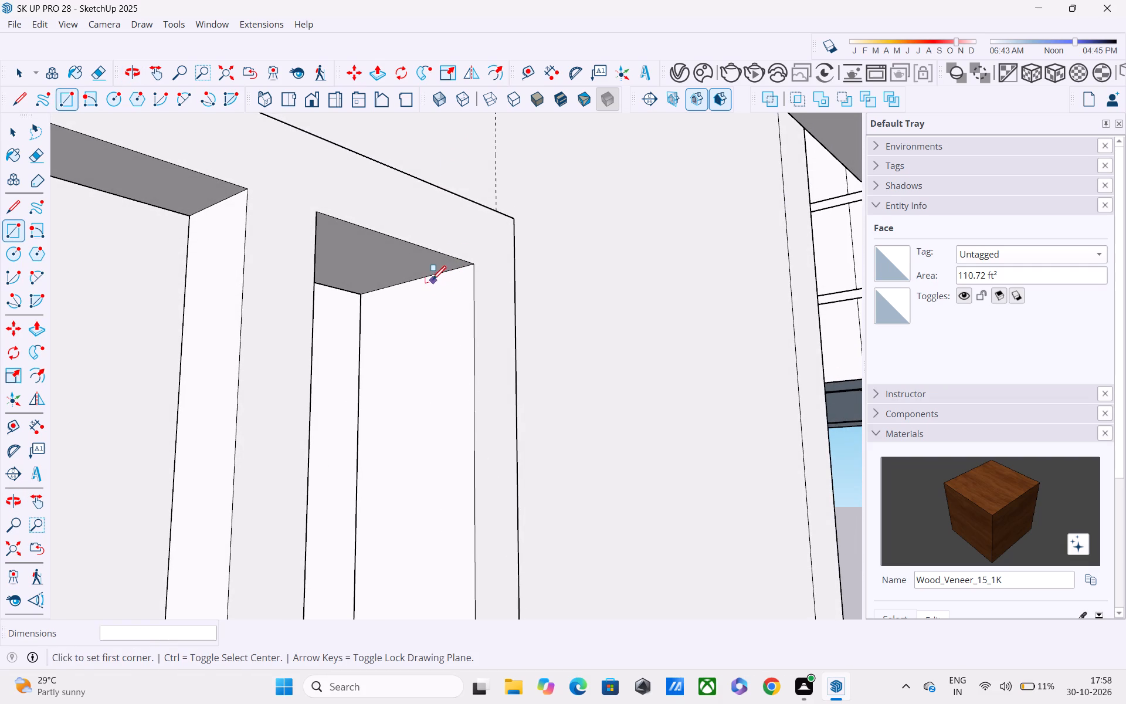
Draw a 1' by 4' 4" rectangle inside the ground-floor window's second opening, from the head reveal's midpoint to the opposite sill reveal's midpoint.
left_click(415, 283)
scroll(398, 410, "down", 2)
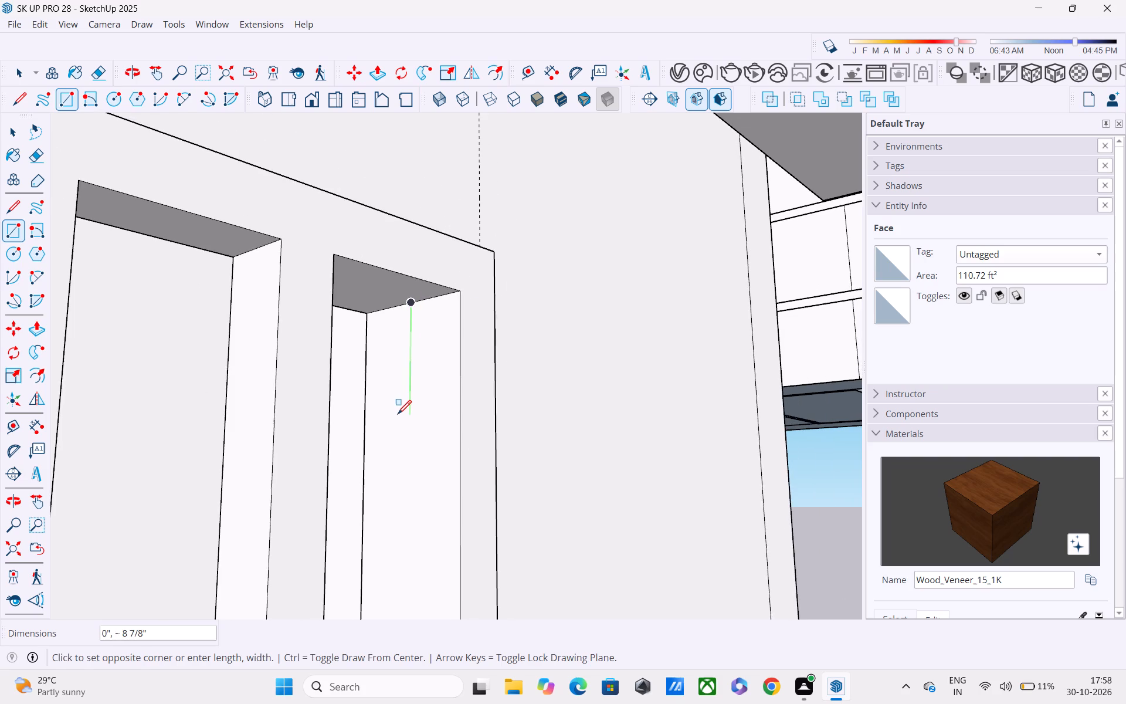
middle_click_drag(398, 415, 416, 272, "shift")
scroll(405, 272, "down", 2, "shift")
middle_click_drag(407, 376, 462, 110)
scroll(468, 178, "up", 1)
middle_click_drag(469, 361, 391, 426)
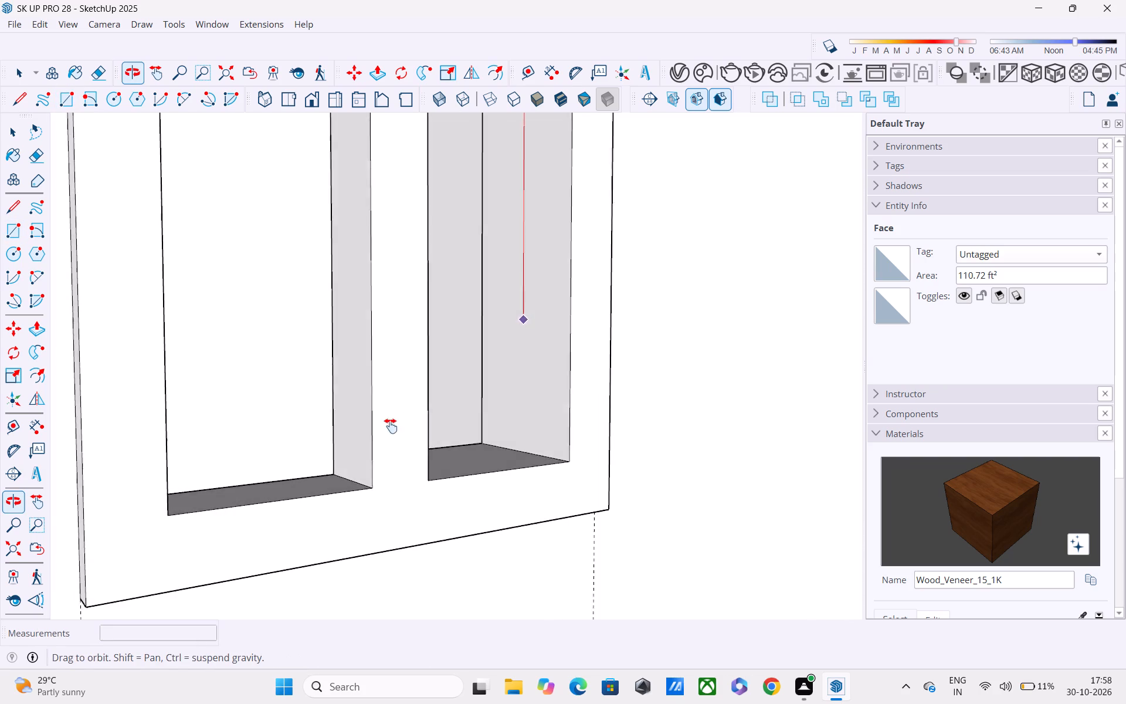
middle_click_drag(391, 426, 557, 354)
middle_click_drag(586, 373, 260, 401)
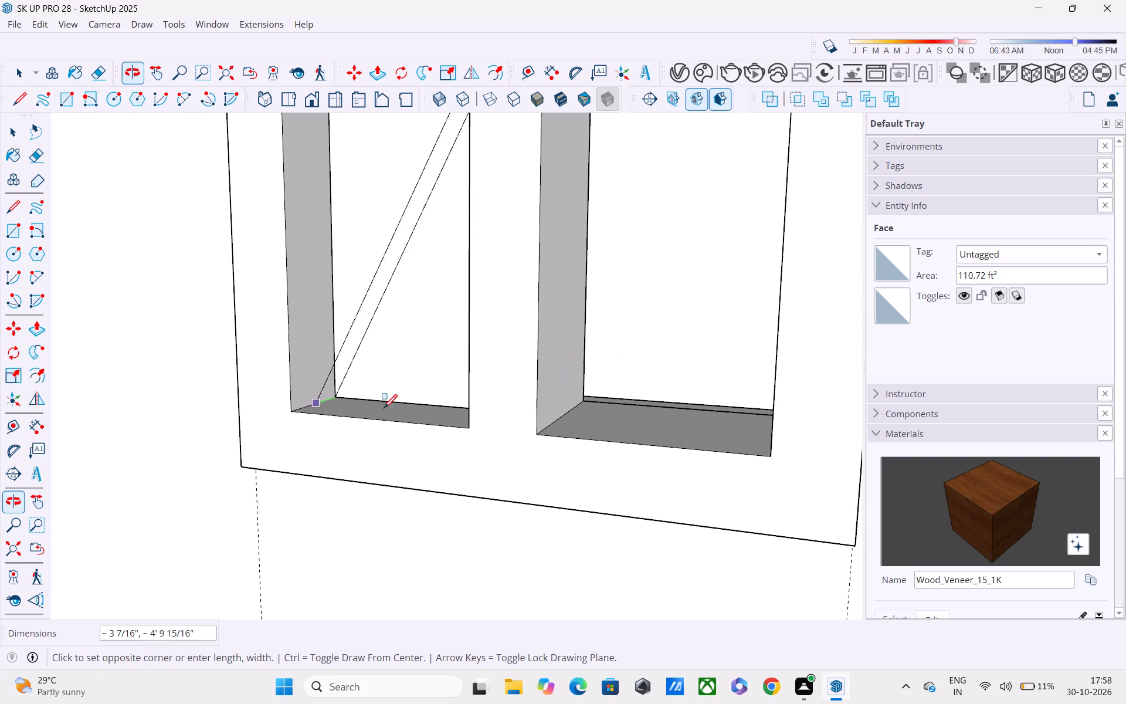
left_click(565, 413)
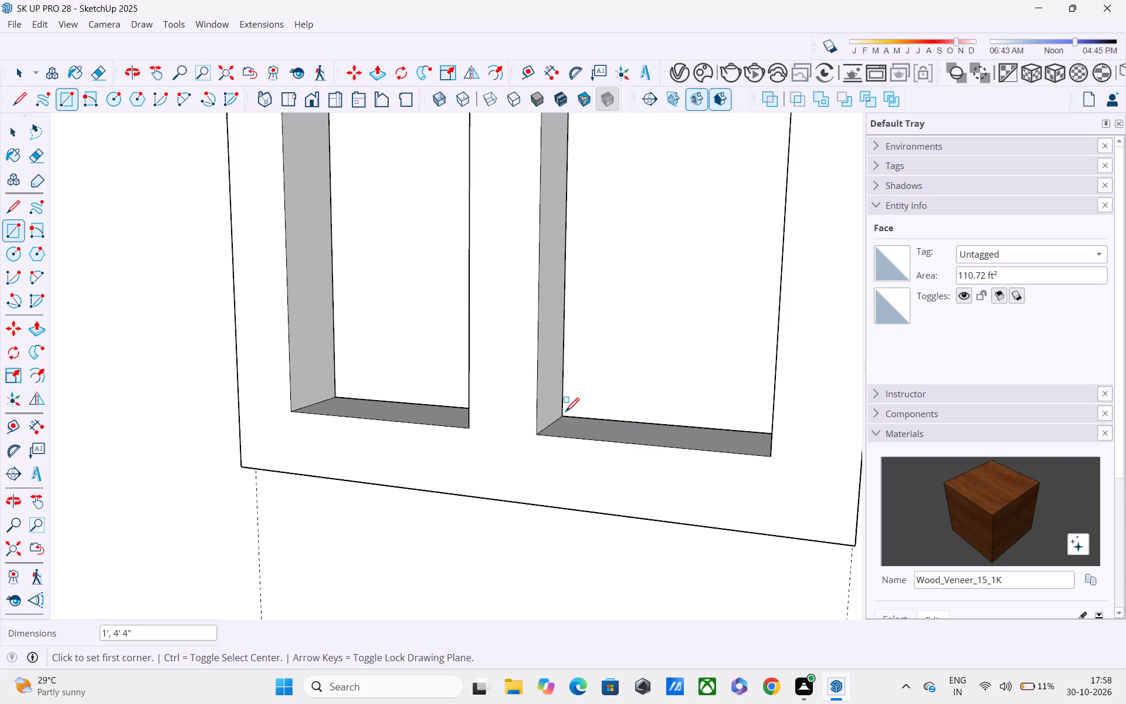
Examine the ground-floor openings, the projecting slabs and the adjoining side wall of the building from several angles.
scroll(562, 365, "down", 14)
middle_click_drag(556, 351, 603, 526)
scroll(603, 525, "up", 1, "shift")
scroll(586, 473, "down", 7)
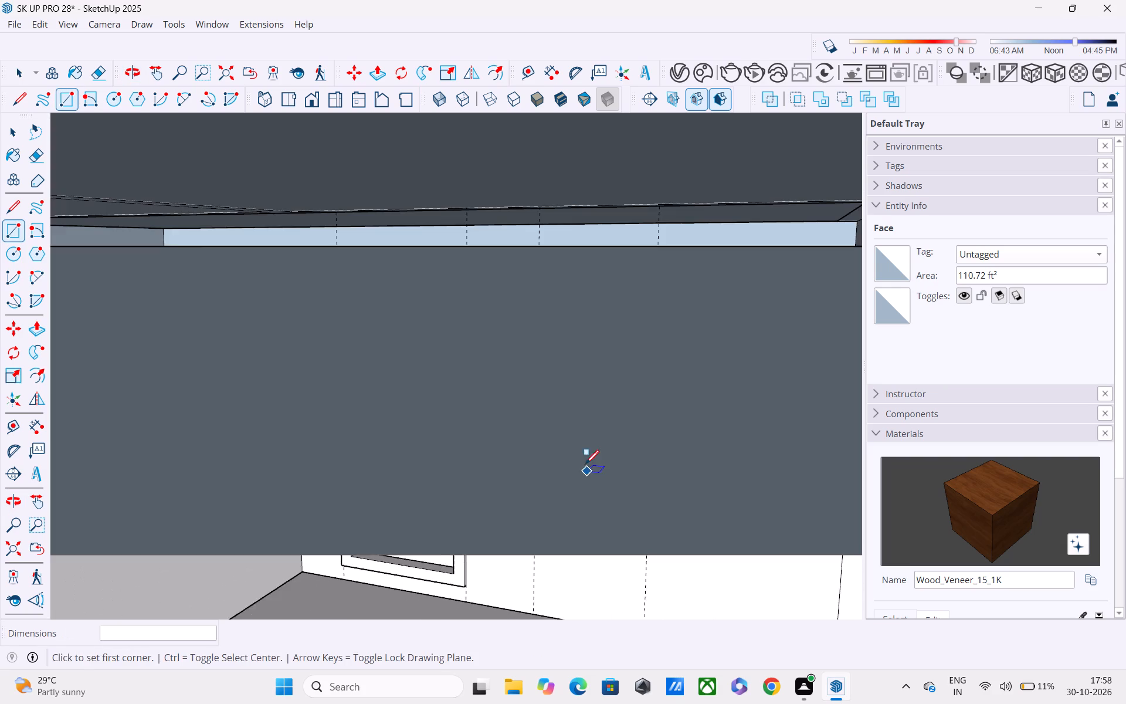
scroll(576, 446, "down", 3)
middle_click_drag(570, 444, 560, 307)
scroll(562, 358, "down", 5)
middle_click_drag(555, 421, 573, 242)
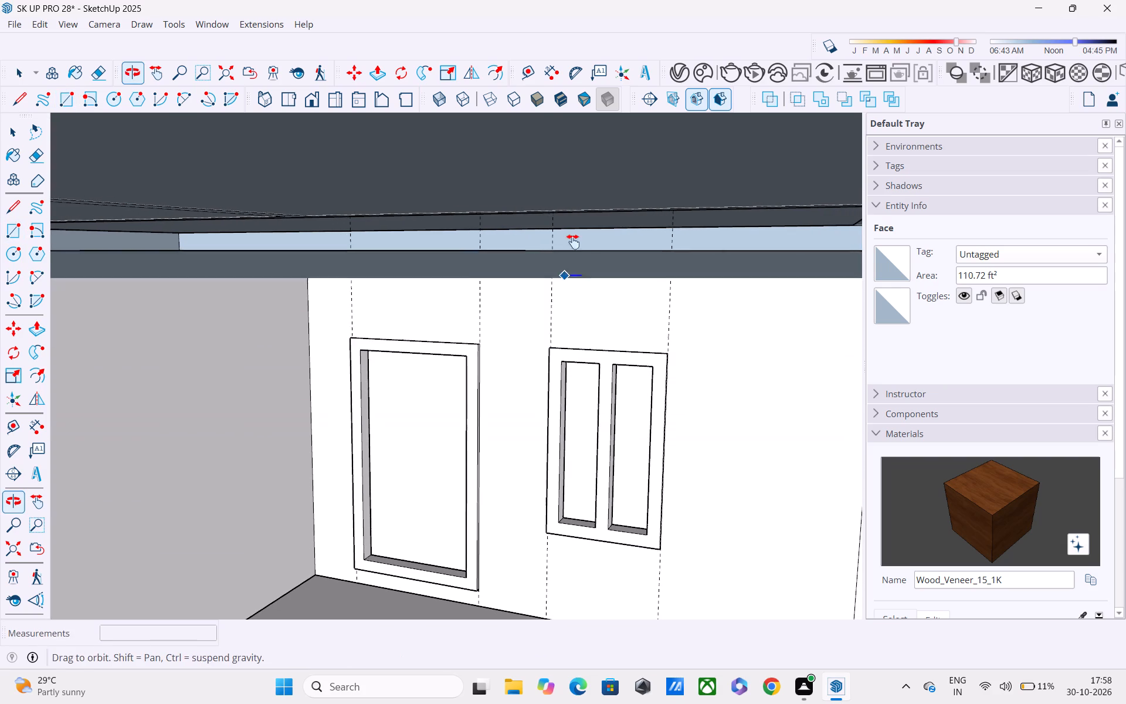
middle_click_drag(573, 242, 574, 241)
scroll(575, 244, "down", 6)
middle_click_drag(577, 379, 592, 231)
scroll(593, 235, "down", 10)
middle_click_drag(585, 304, 584, 304)
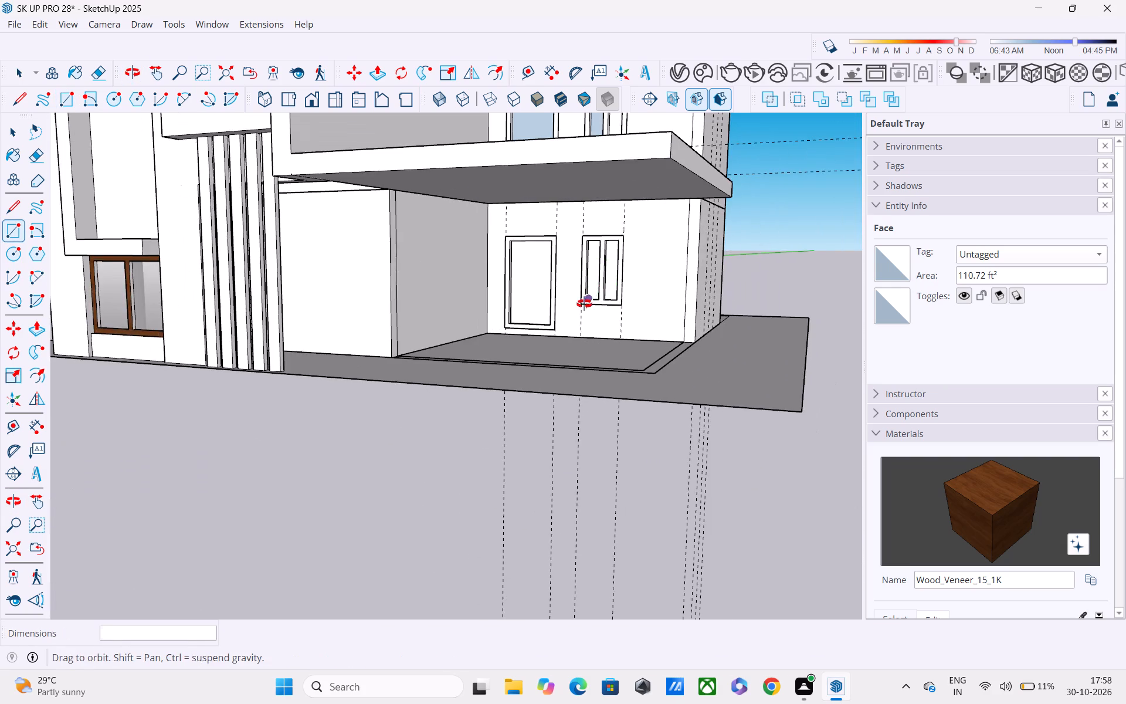
middle_click_drag(584, 304, 497, 314)
scroll(491, 314, "up", 1)
scroll(491, 314, "down", 5)
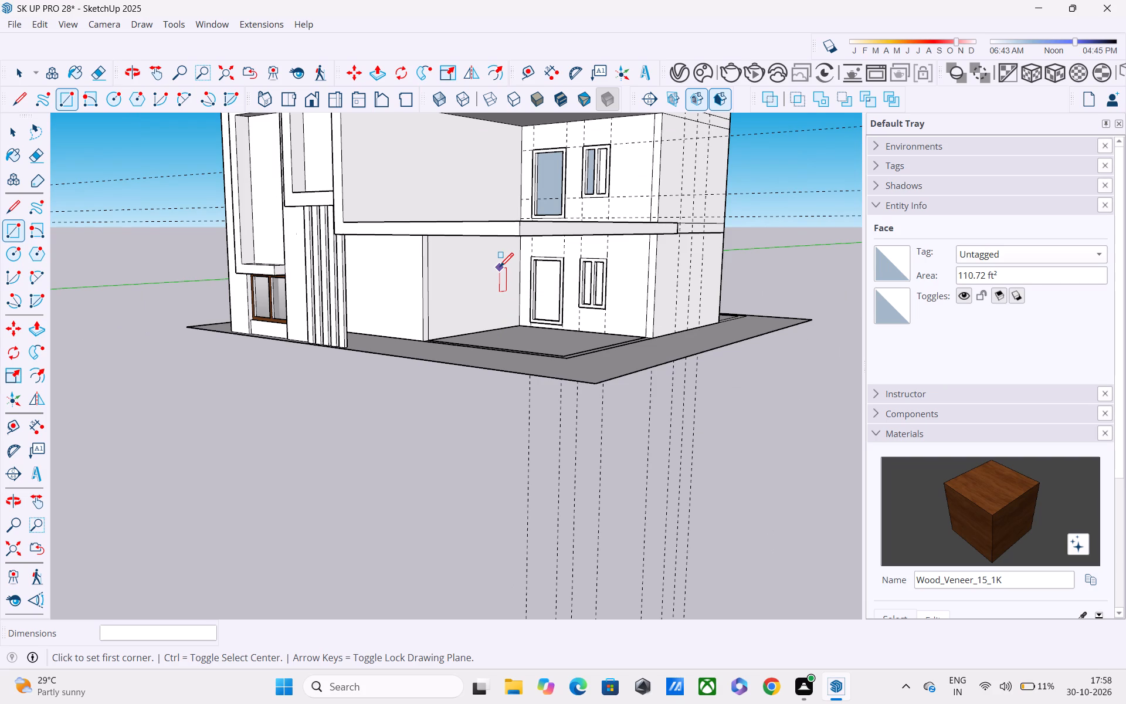
scroll(489, 263, "down", 5)
middle_click_drag(701, 215, 639, 156)
scroll(618, 272, "up", 5)
middle_click_drag(595, 260, 593, 272)
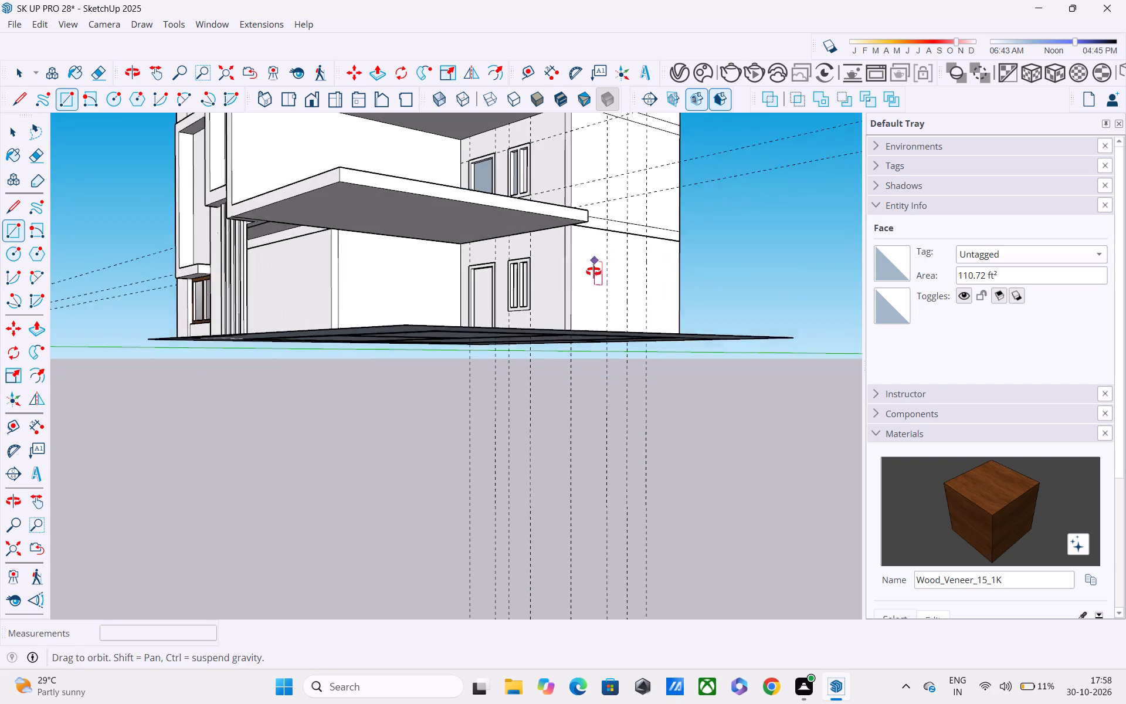
middle_click_drag(593, 272, 477, 236)
scroll(477, 236, "down", 4)
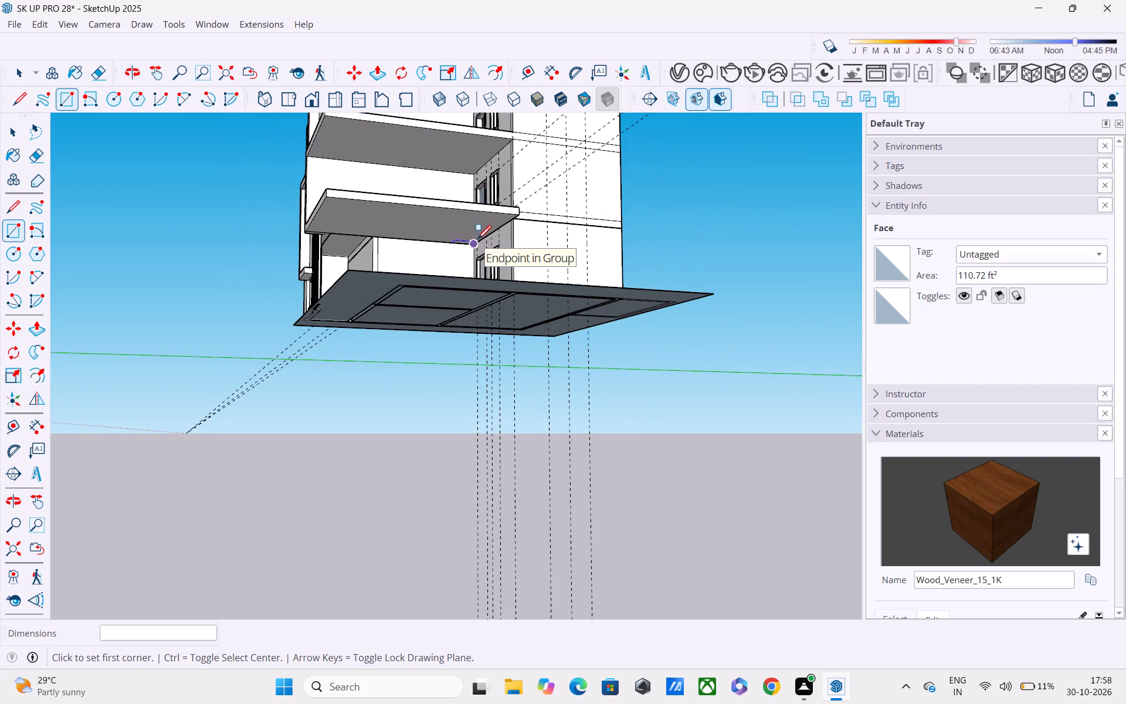
scroll(477, 241, "up", 3)
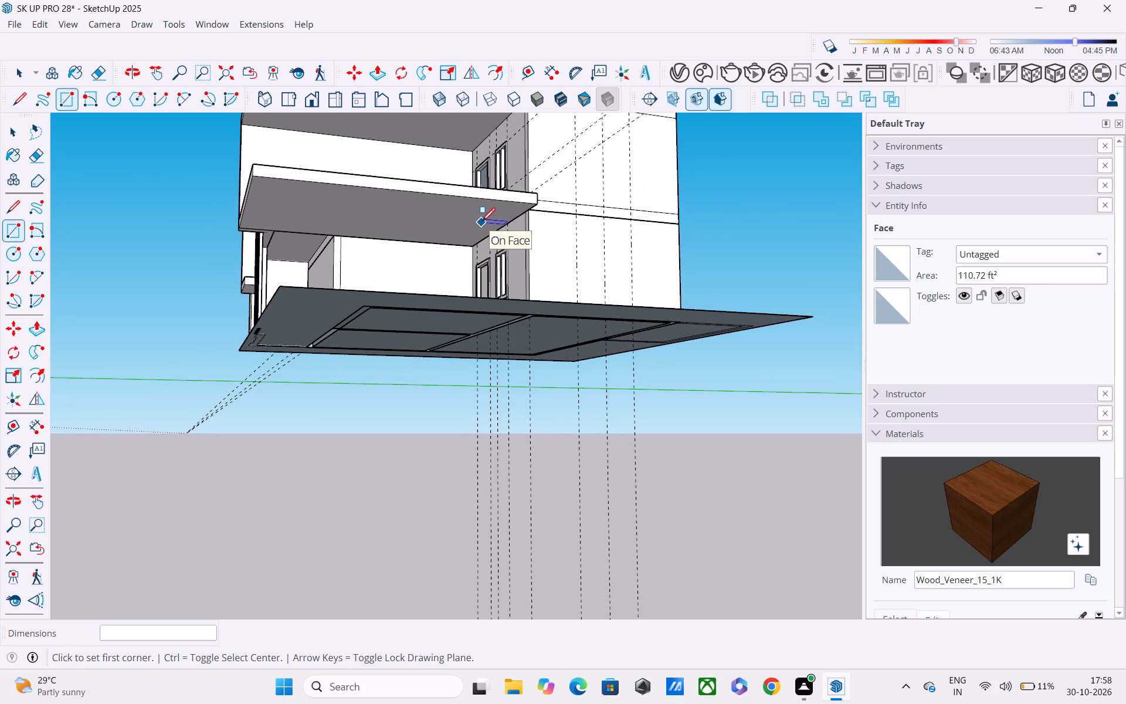
middle_click_drag(481, 222, 518, 300, "shift")
middle_click_drag(521, 290, 666, 496)
scroll(653, 374, "up", 3)
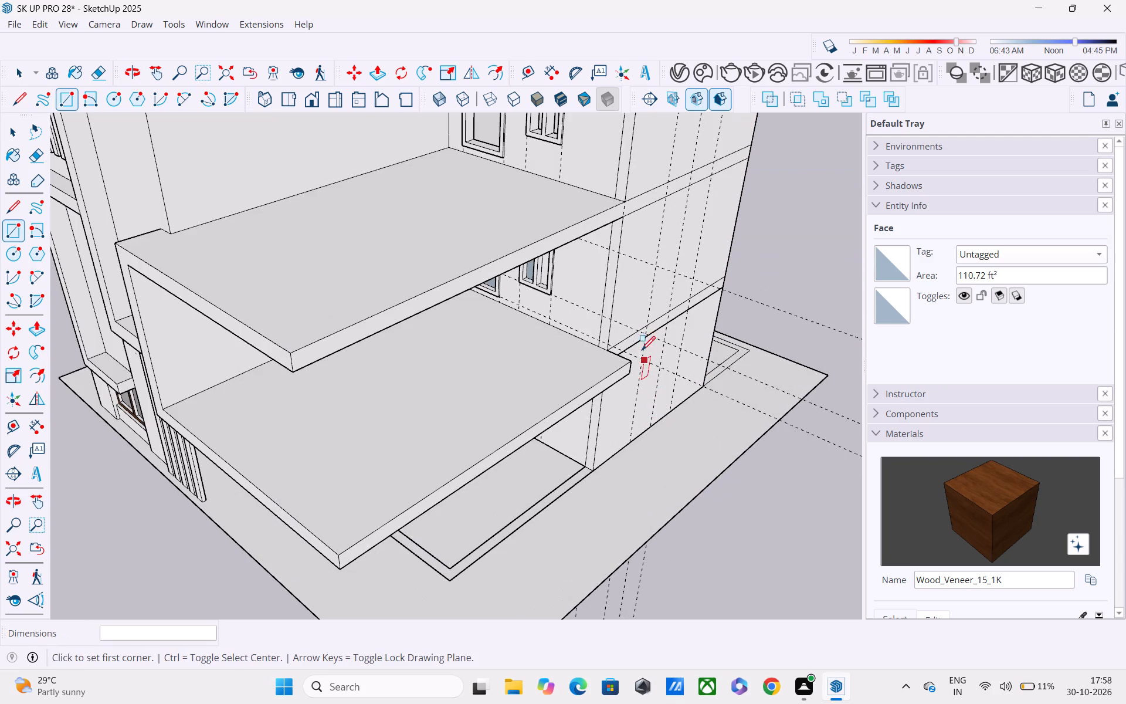
Draw a vertical line across the upper projecting slab's edge band at the building corner, separating the slab edge from the side wall's band.
key("space")
middle_click_drag(621, 198, 541, 124)
scroll(603, 192, "up", 3)
left_click(603, 192)
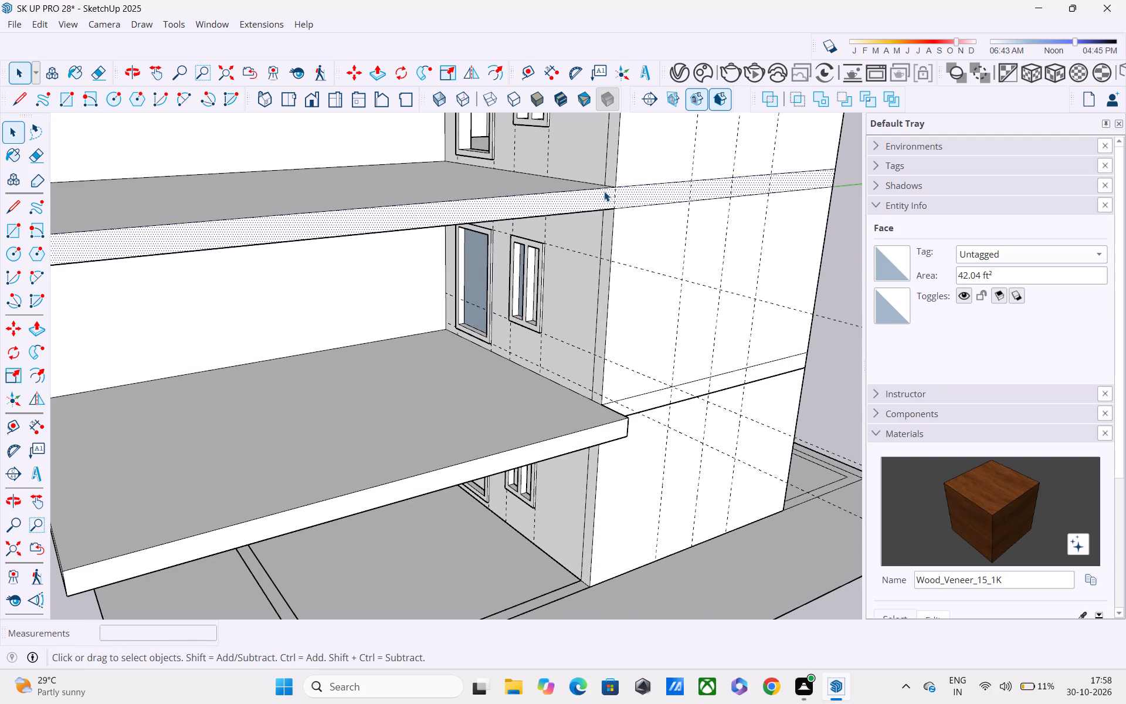
key("l")
scroll(605, 188, "up", 4)
left_click(619, 188)
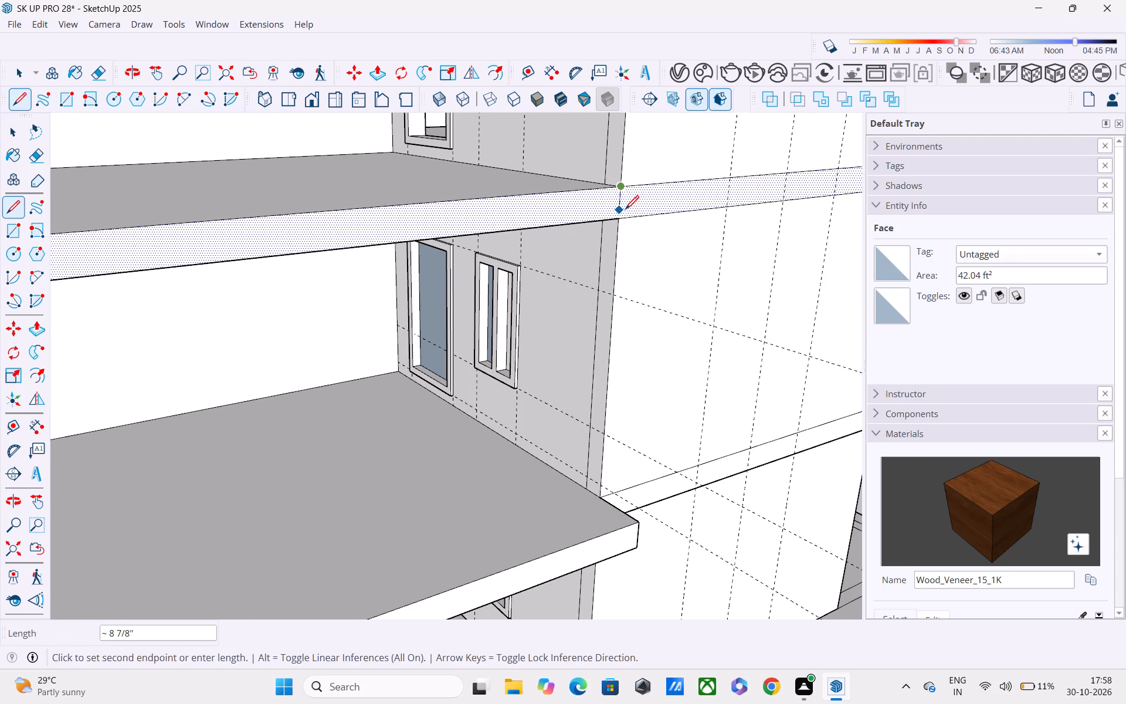
left_click(625, 214)
Push/Pull the upper projecting slab's separated edge face outward 2', using the lower slab's edge as the reference.
middle_click_drag(611, 276, 589, 242)
key("p")
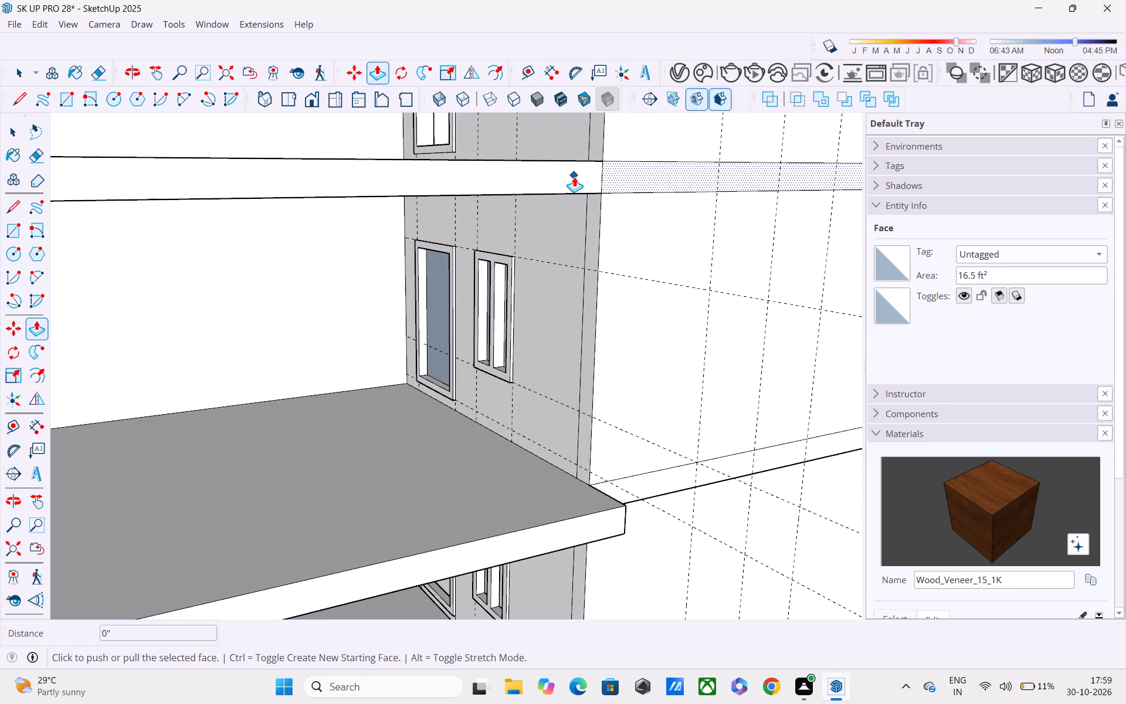
key("space")
left_click(574, 177)
key("p")
left_click(574, 177)
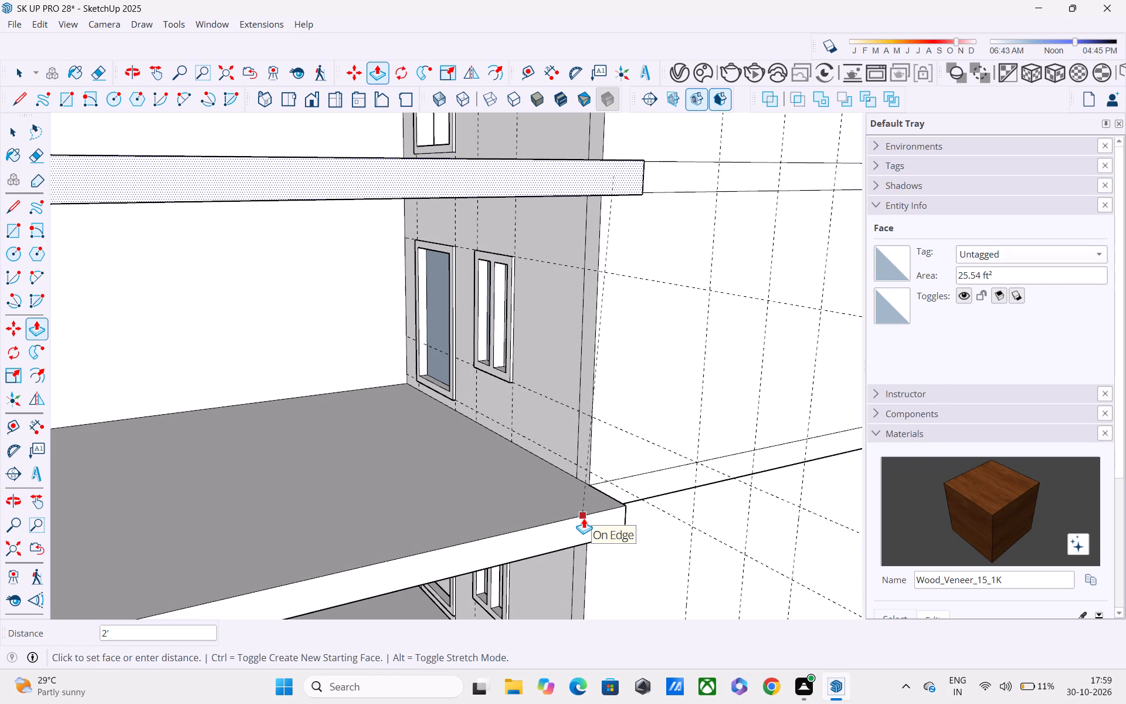
left_click_drag(584, 518, 584, 524)
Examine the extended upper slab and its junction with the side wall from below, from the side and from the front.
middle_click_drag(584, 523, 405, 452)
scroll(409, 443, "down", 11)
middle_click_drag(409, 436, 847, 424)
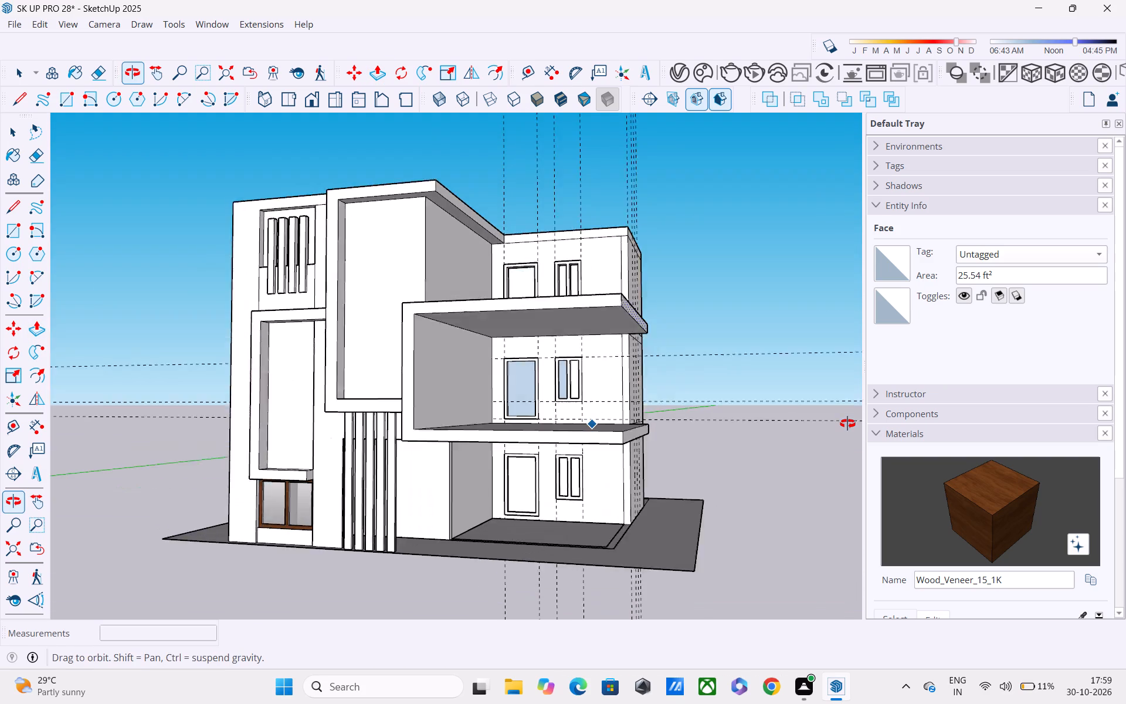
middle_click_drag(847, 424, 487, 417)
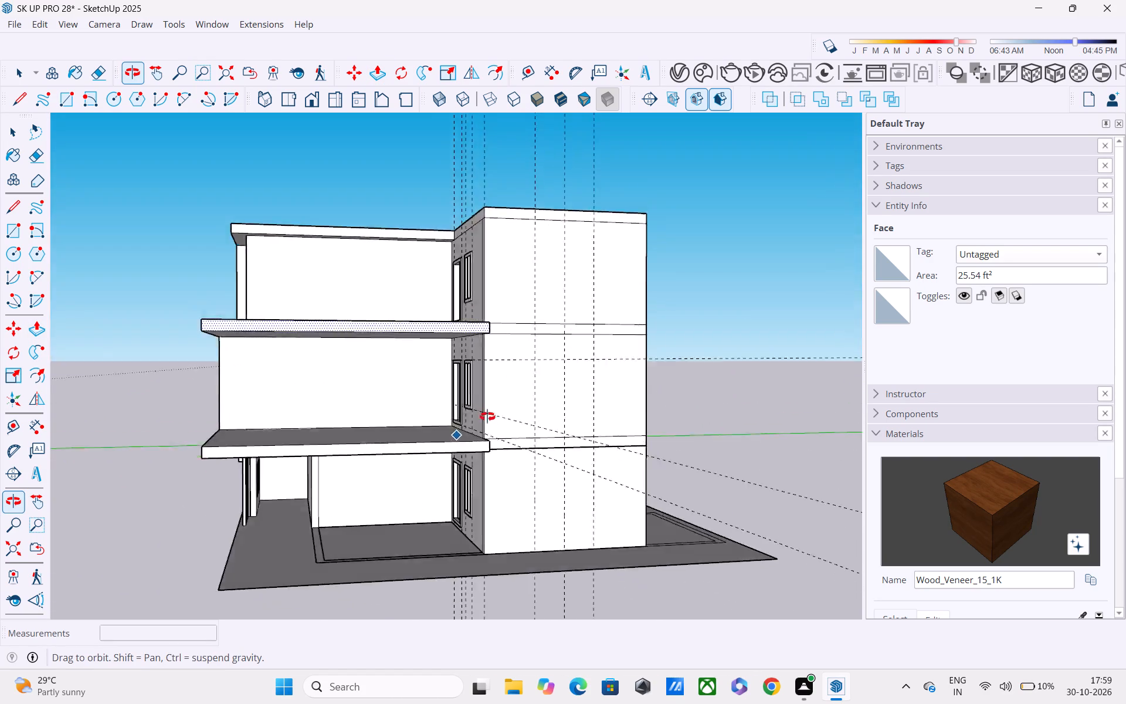
middle_click_drag(487, 417, 433, 351)
scroll(433, 351, "up", 5)
middle_click_drag(436, 338, 477, 352)
scroll(475, 337, "up", 1)
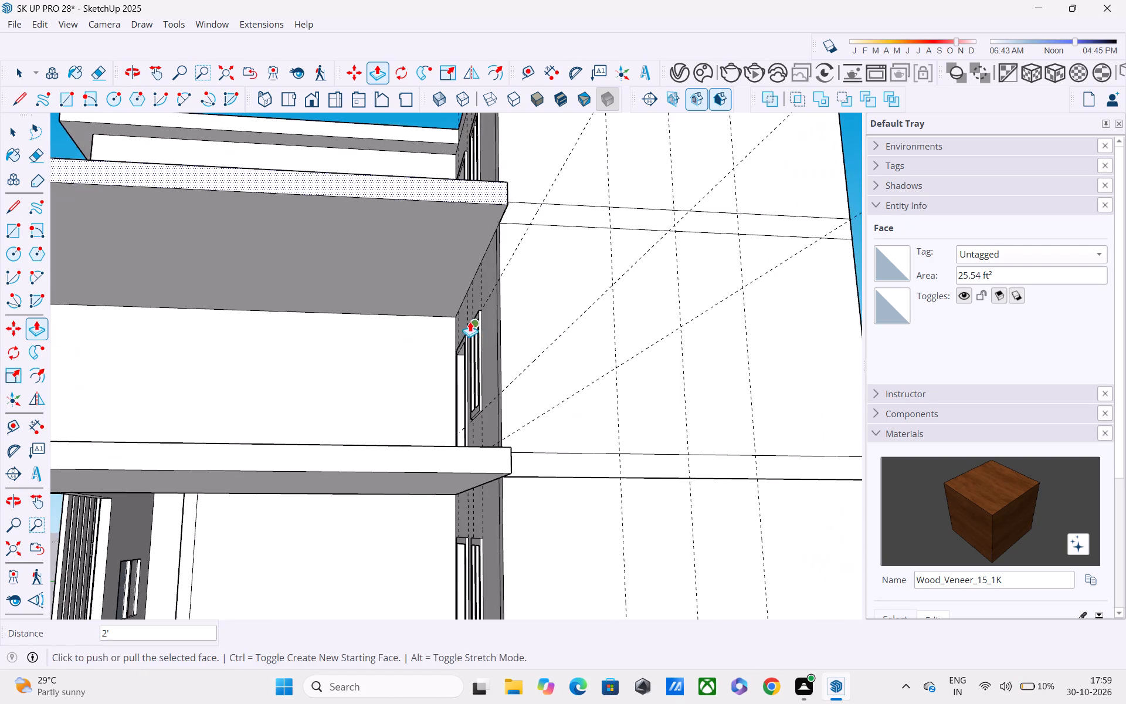
scroll(476, 313, "down", 1)
scroll(476, 313, "up", 1)
middle_click_drag(490, 321, 548, 409, "shift")
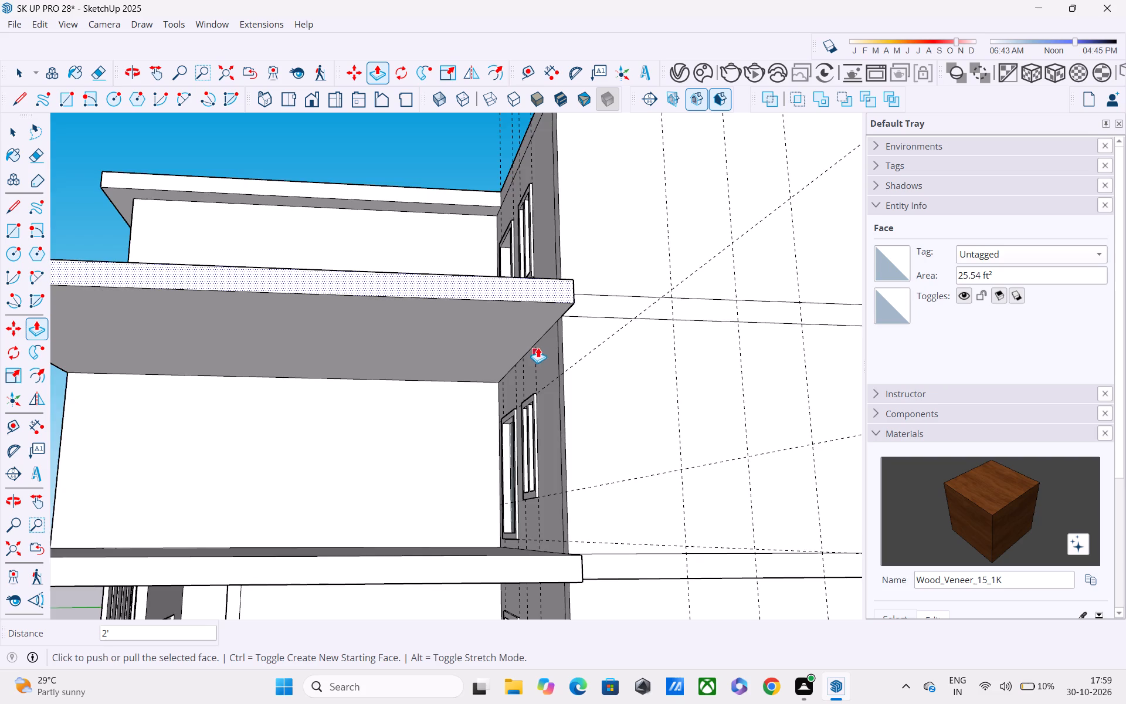
scroll(537, 347, "up", 6)
middle_click_drag(535, 336, 400, 387)
scroll(400, 387, "down", 1)
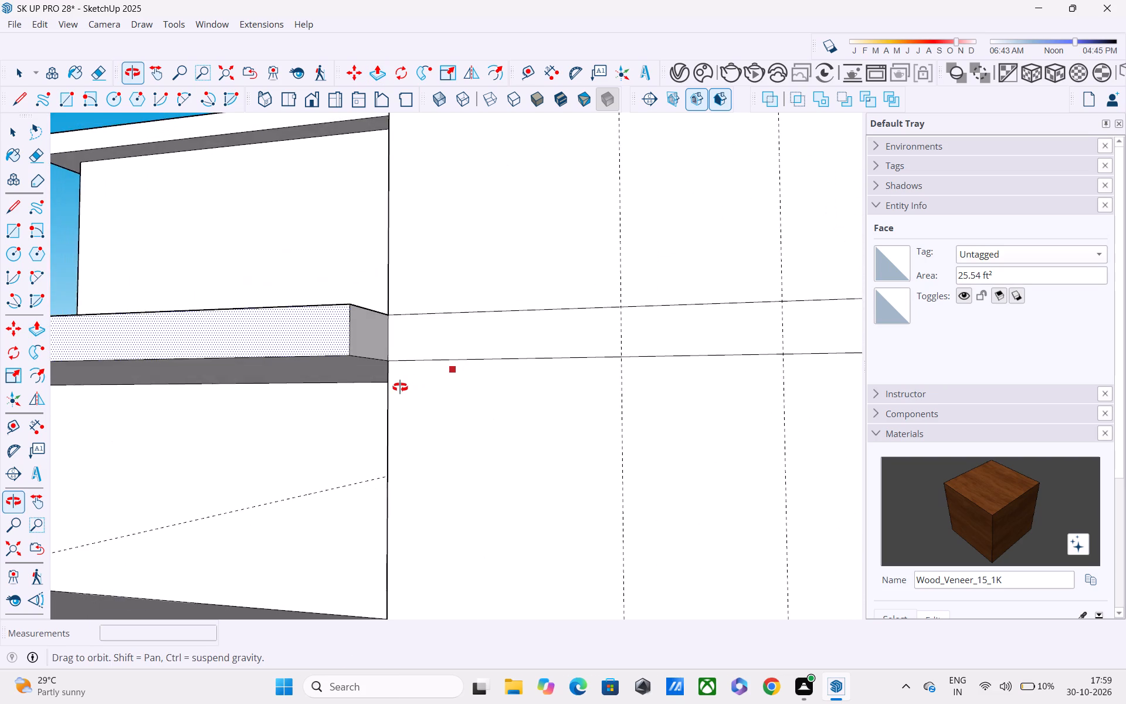
middle_click_drag(400, 387, 500, 348)
scroll(501, 348, "up", 1)
scroll(501, 348, "down", 3)
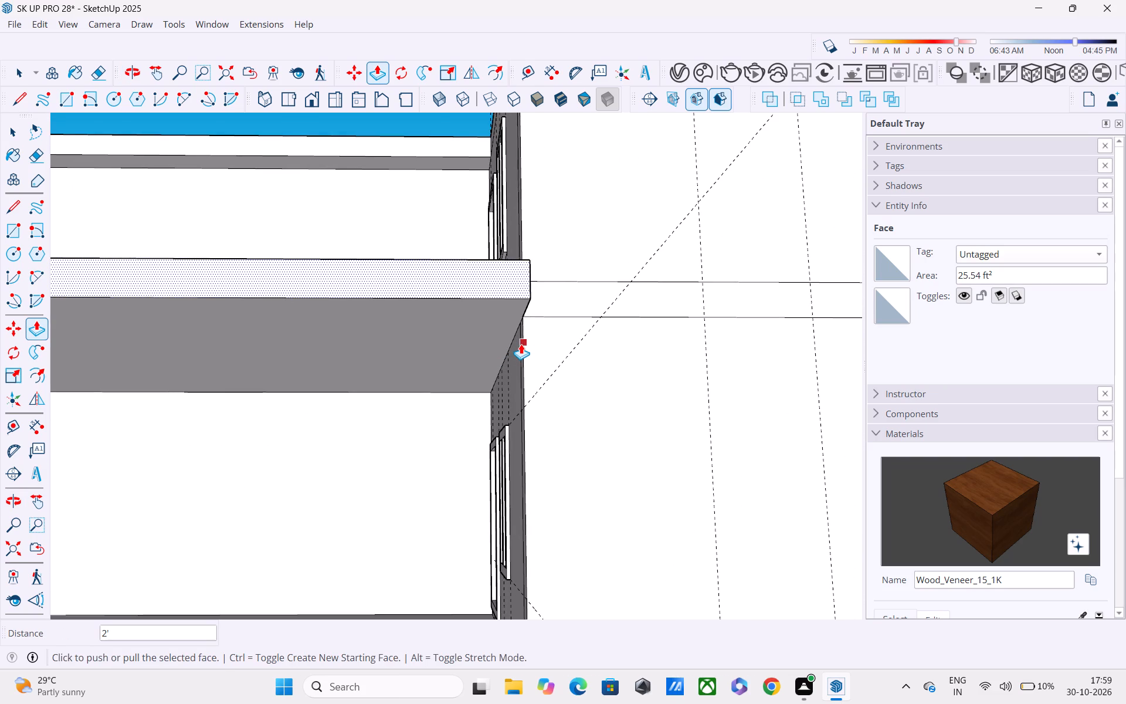
scroll(568, 124, "down", 4)
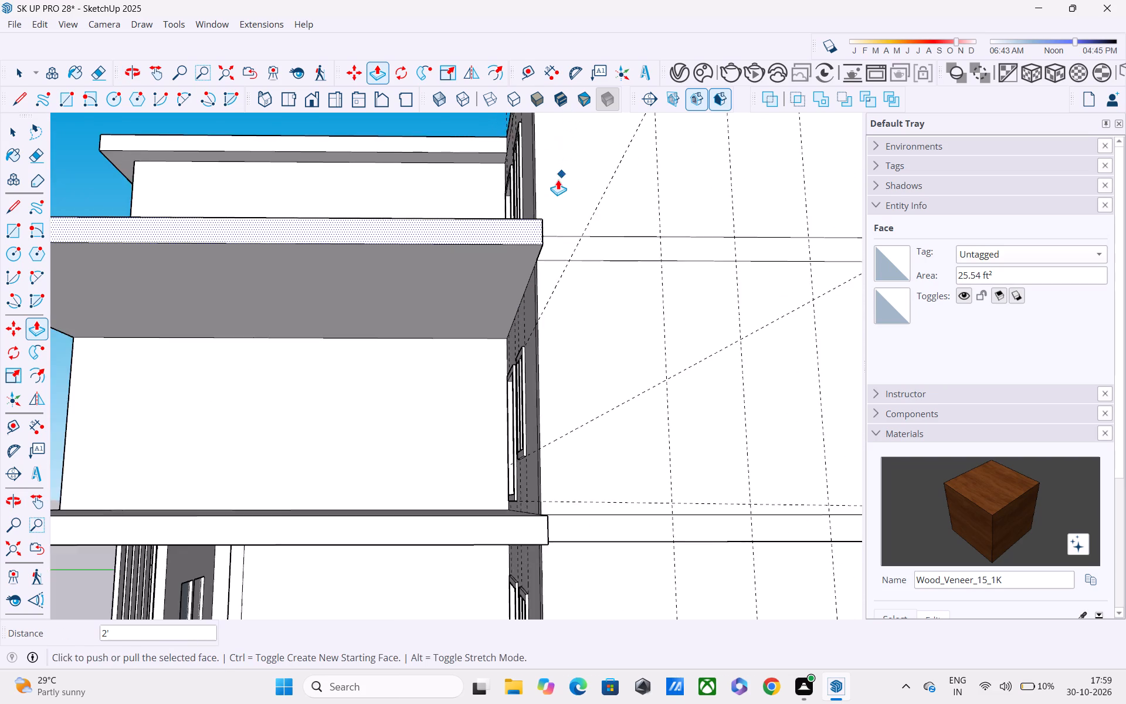
scroll(554, 180, "down", 5)
middle_click_drag(550, 199, 851, 317)
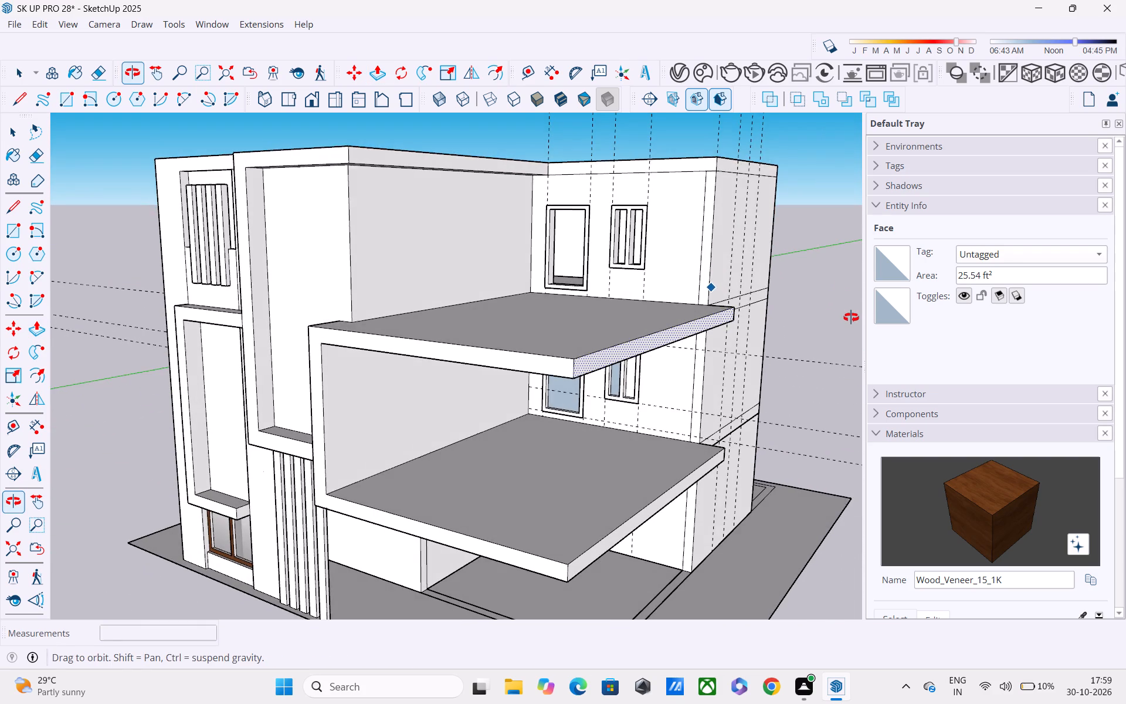
middle_click_drag(851, 317, 574, 188)
middle_click_drag(452, 362, 464, 365)
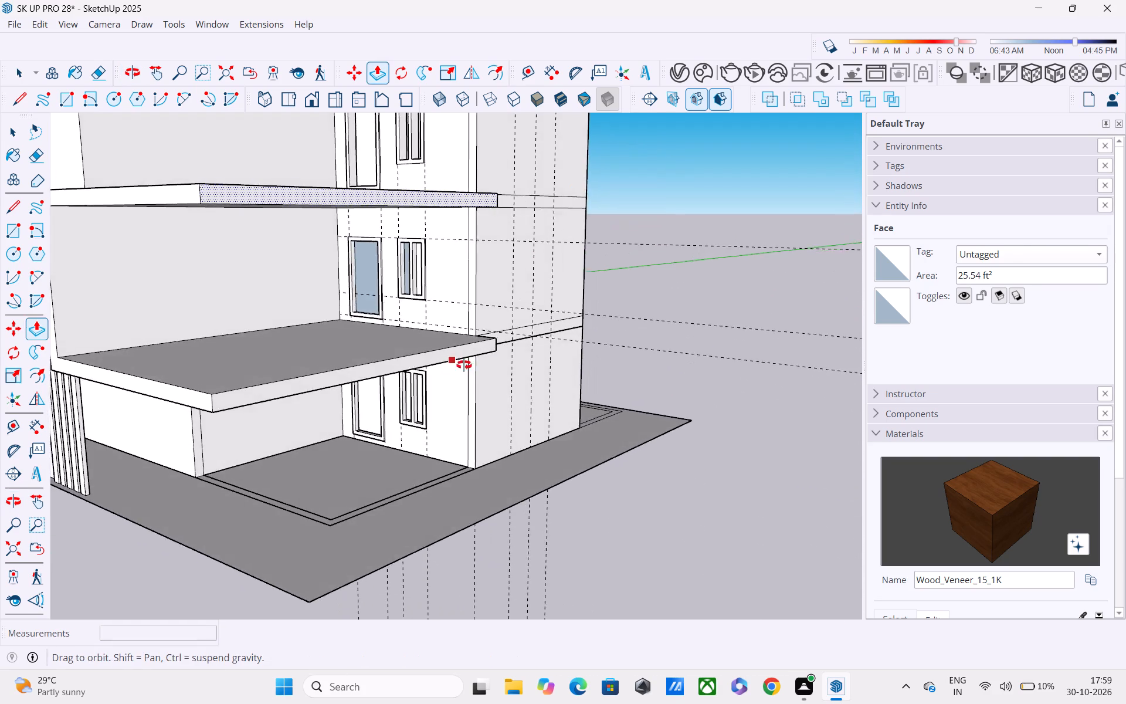
Paint both panes of the ground-floor window beneath the slab with Glass_Mirror_01 from the Glass materials.
middle_click_drag(464, 365, 689, 302)
scroll(442, 412, "up", 3)
scroll(442, 414, "down", 1)
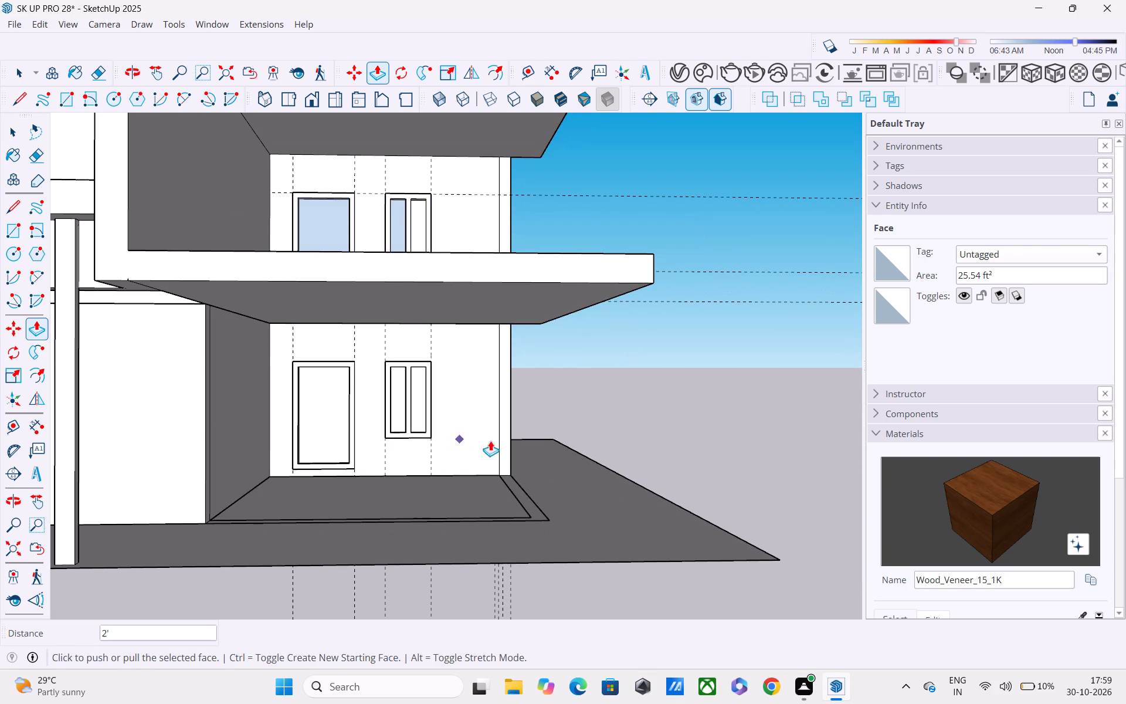
left_click(949, 444)
scroll(953, 543, "down", 2)
scroll(952, 542, "up", 1)
left_click(914, 433)
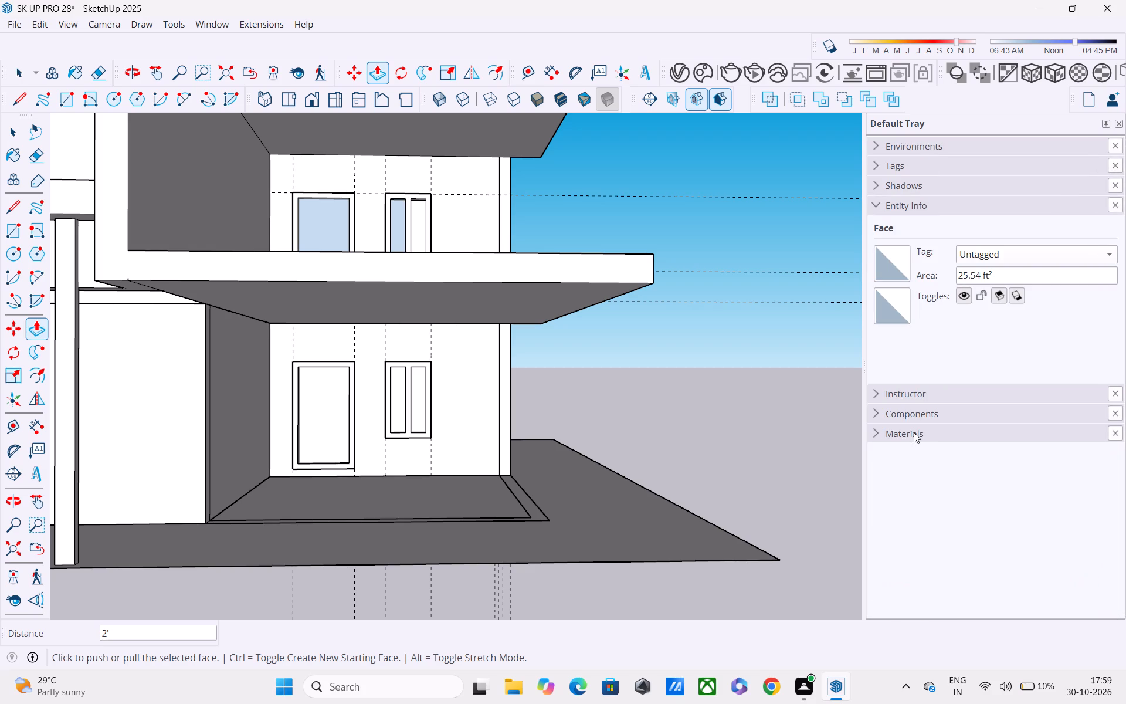
scroll(914, 432, "down", 1)
left_click(914, 432)
scroll(944, 489, "down", 1)
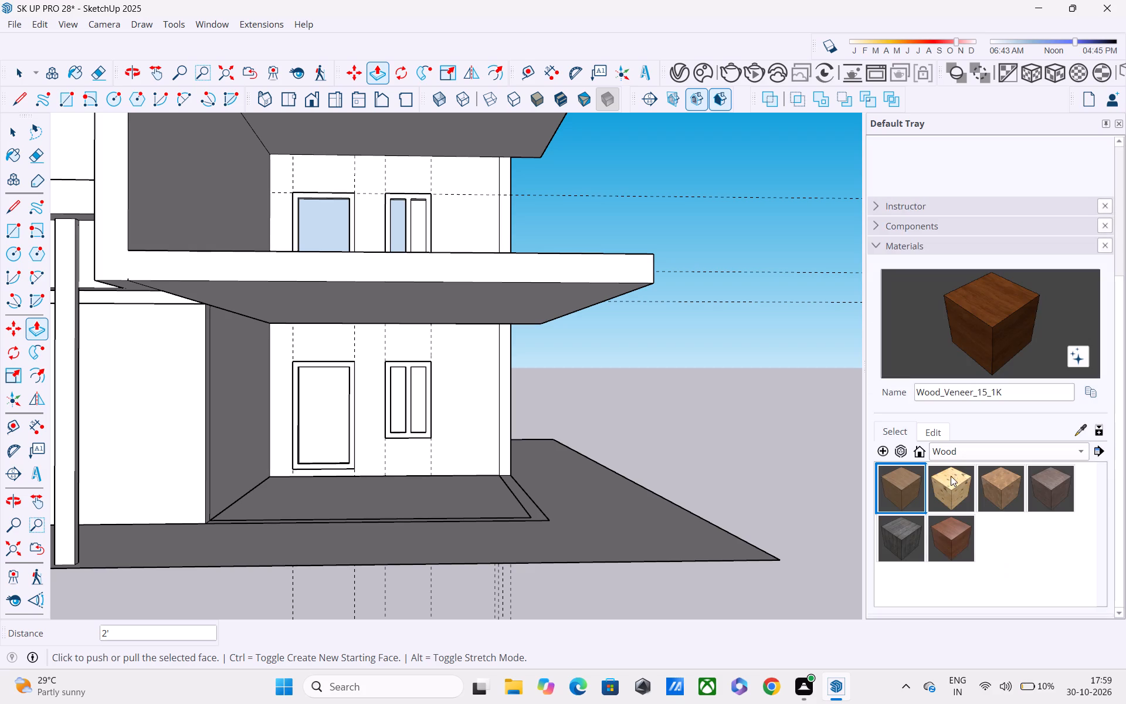
left_click(948, 449)
left_click(951, 323)
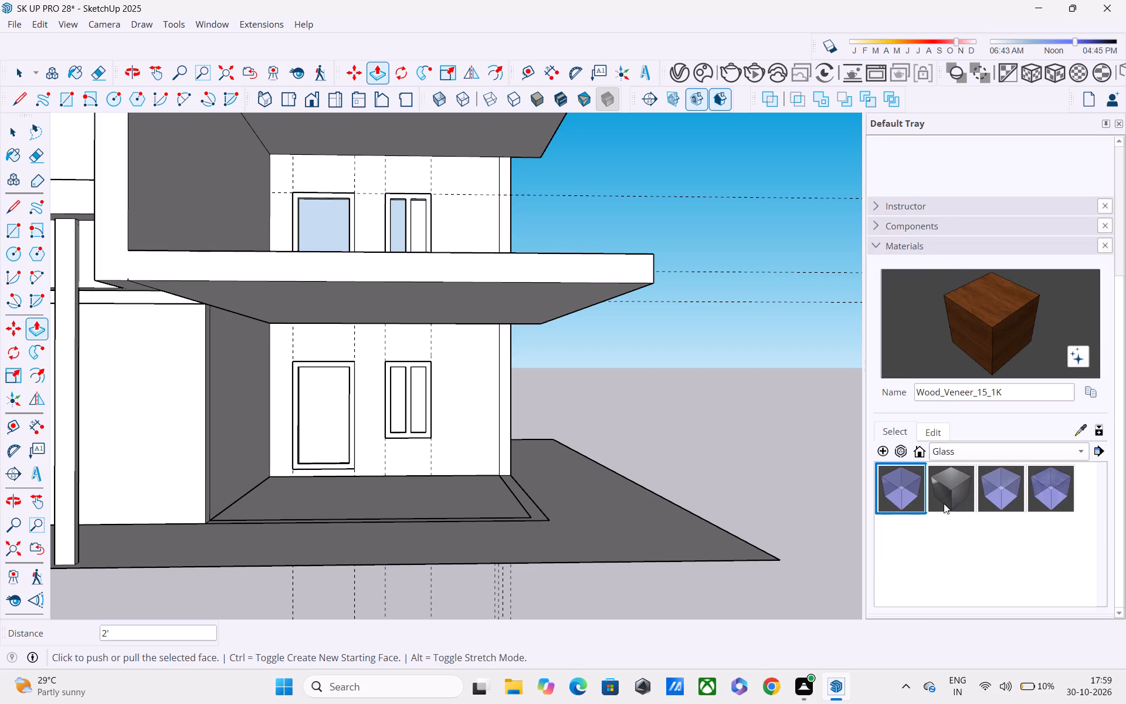
left_click(944, 503)
scroll(439, 425, "up", 3)
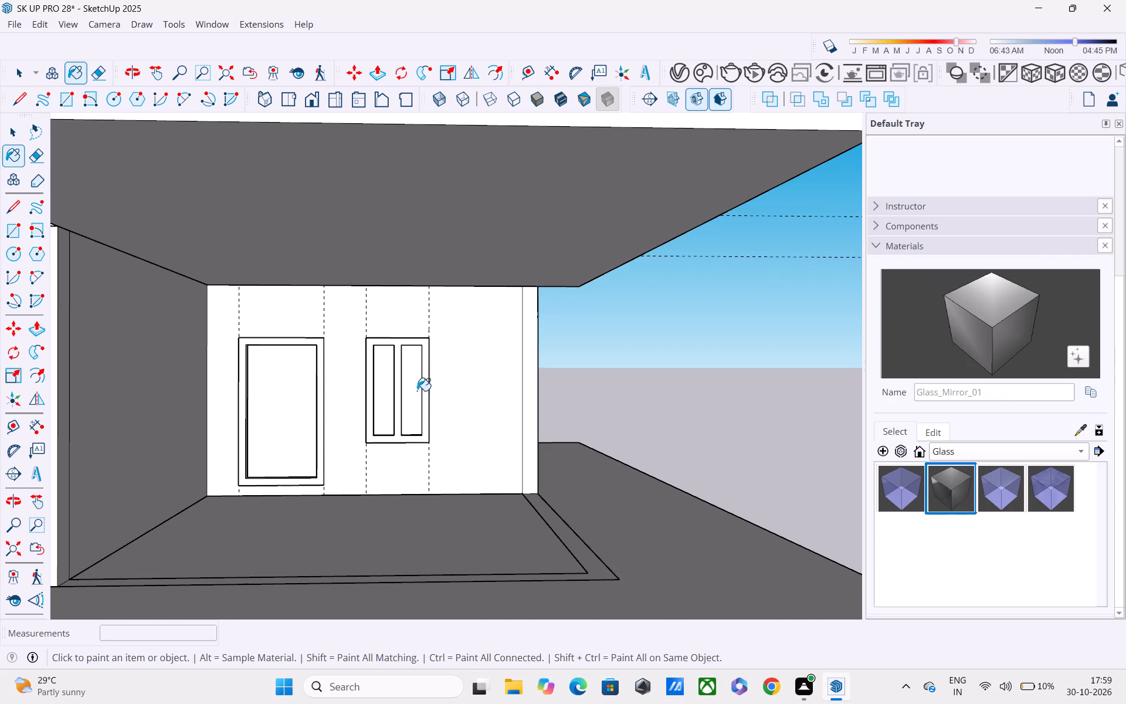
scroll(407, 382, "up", 3)
left_click(407, 382)
left_click(376, 360)
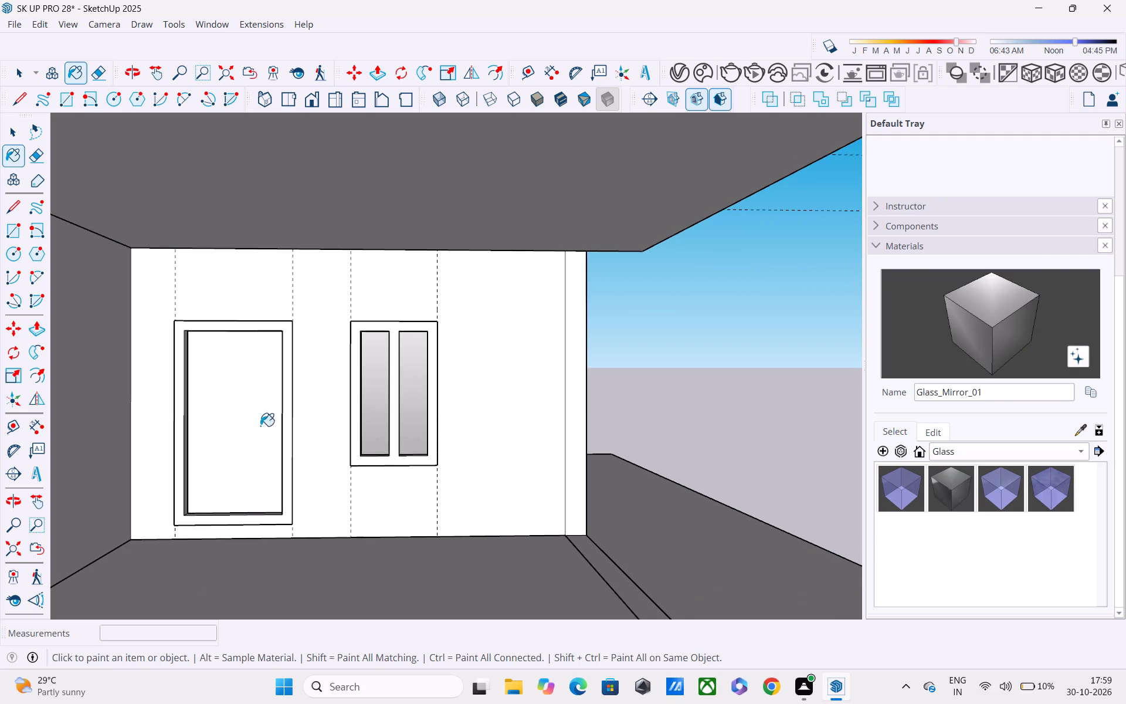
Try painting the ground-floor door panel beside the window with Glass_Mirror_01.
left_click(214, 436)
Examine the upper-floor openings and the painted ground-floor door and window from close up and from the whole front.
middle_click_drag(228, 443, 290, 676)
middle_click_drag(463, 256, 469, 326)
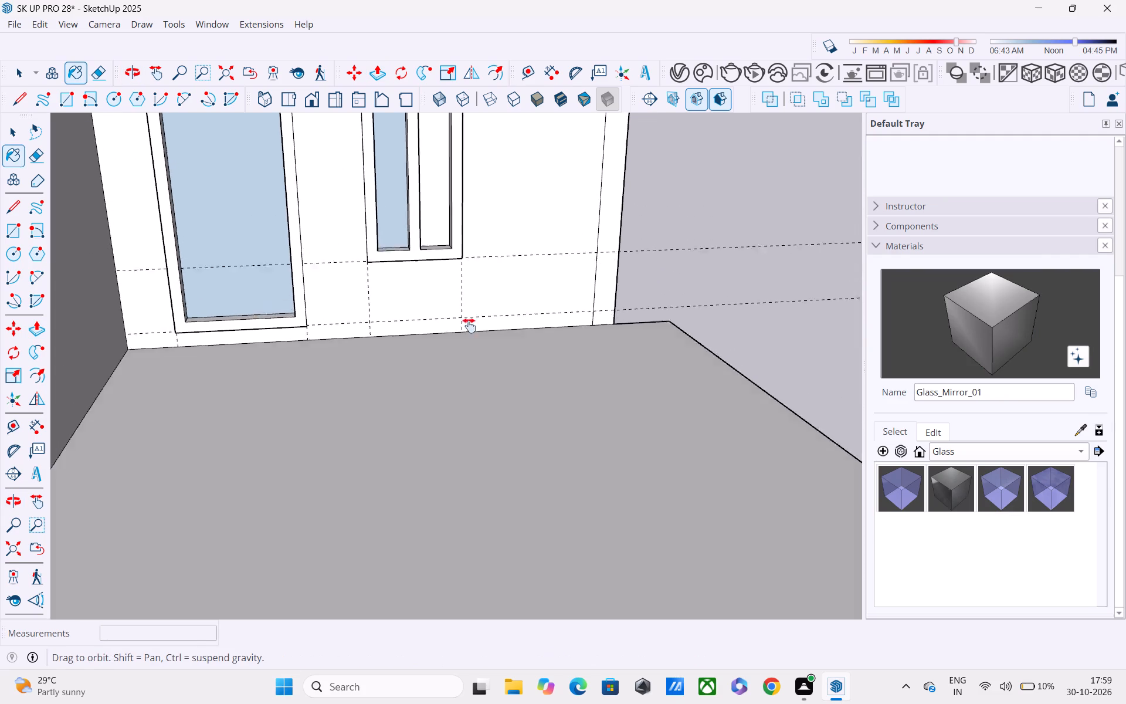
middle_click_drag(469, 326, 427, 295)
scroll(437, 306, "down", 10)
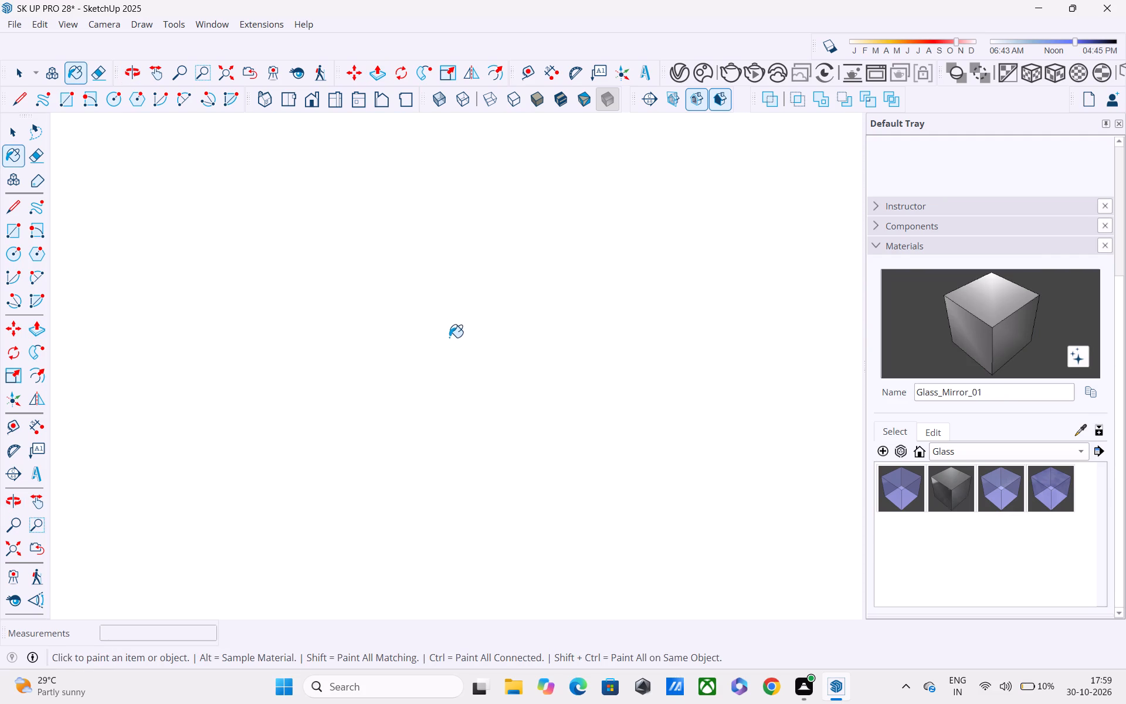
left_click(11, 557)
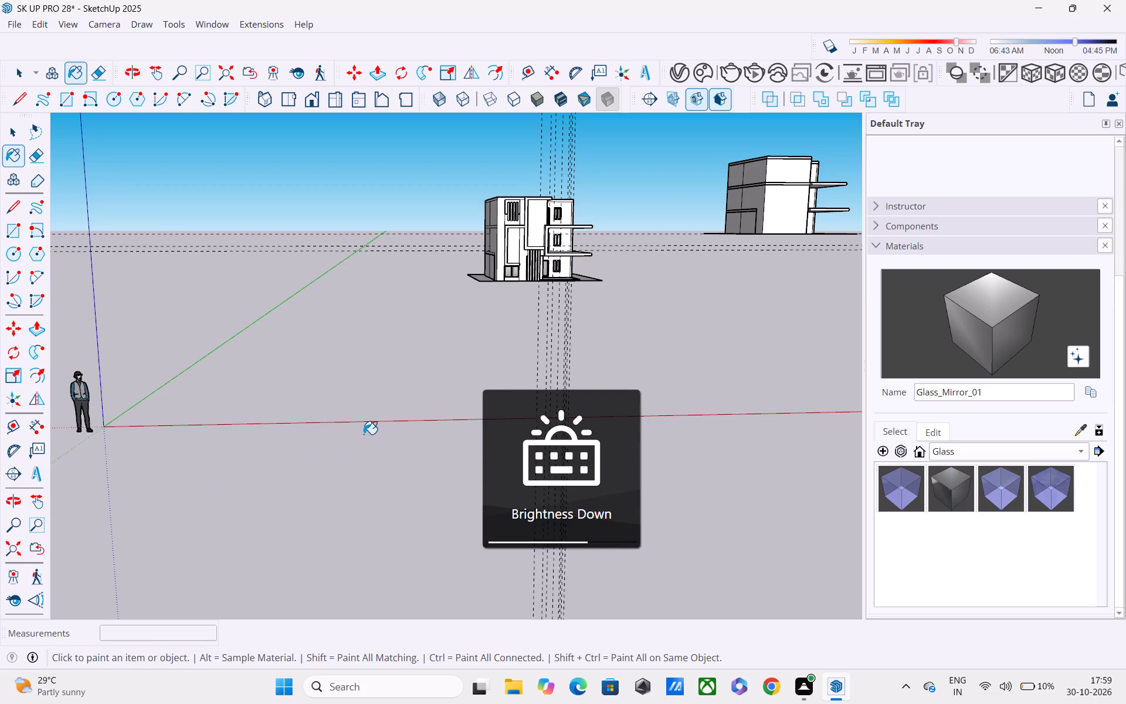
scroll(540, 298, "up", 2)
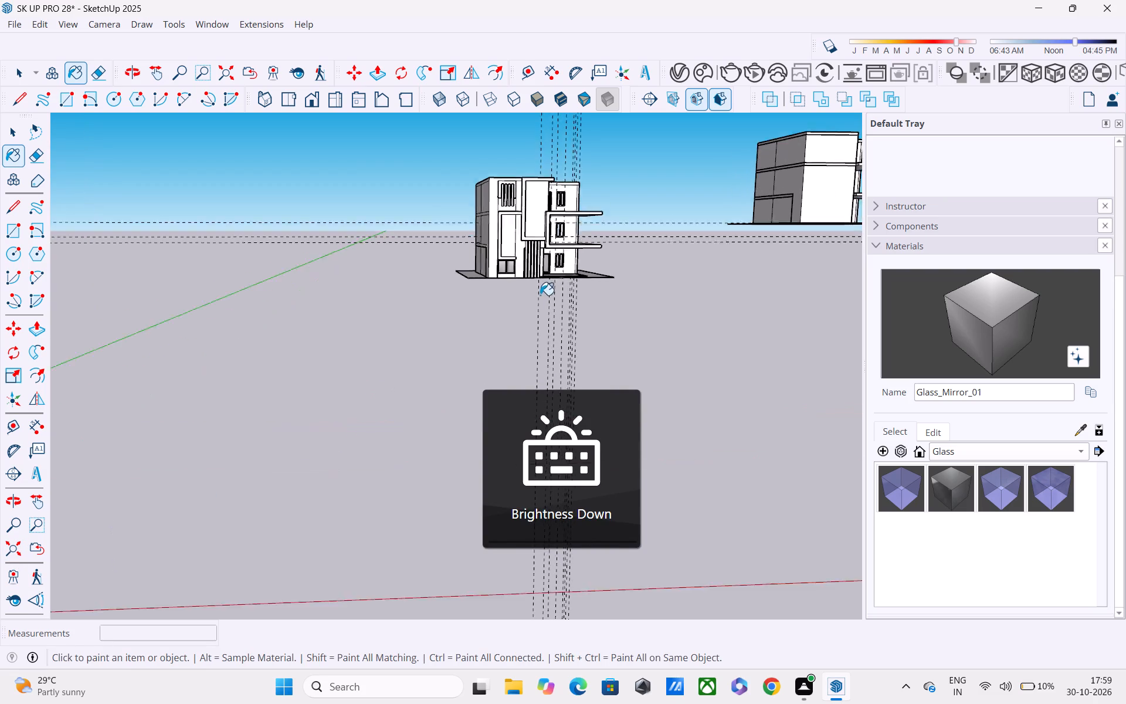
scroll(540, 295, "up", 10)
middle_click_drag(555, 260, 457, 255)
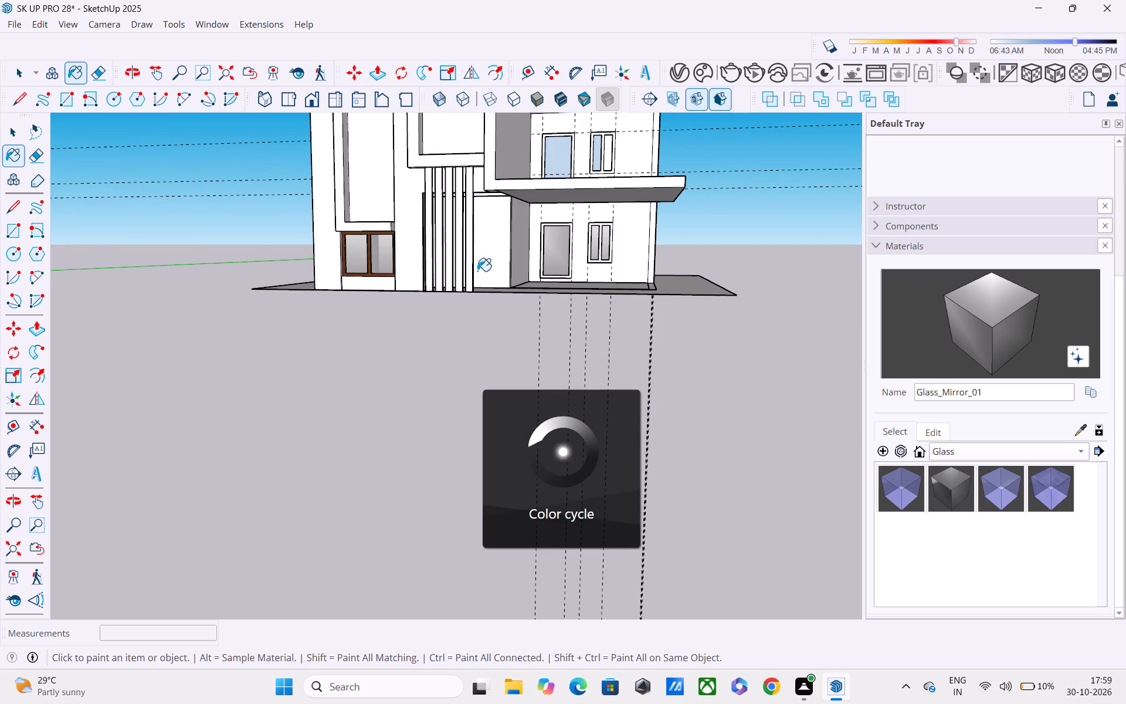
scroll(494, 259, "up", 3)
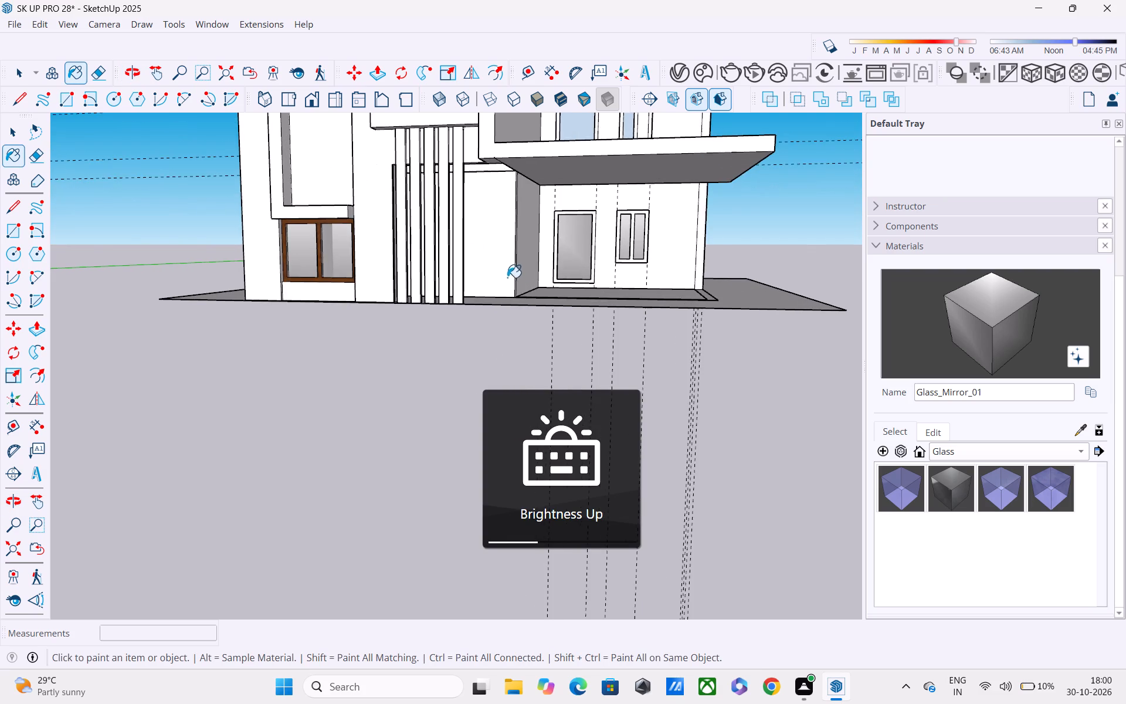
scroll(618, 275, "up", 1)
middle_click_drag(604, 272, 555, 270)
scroll(557, 270, "down", 5)
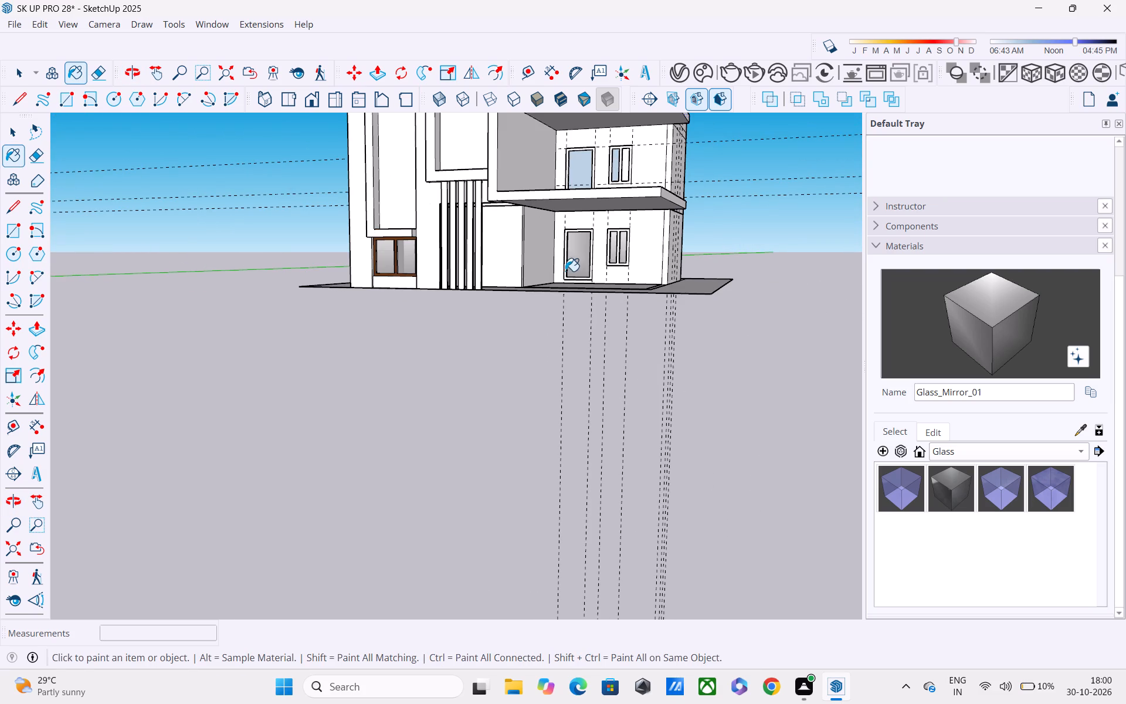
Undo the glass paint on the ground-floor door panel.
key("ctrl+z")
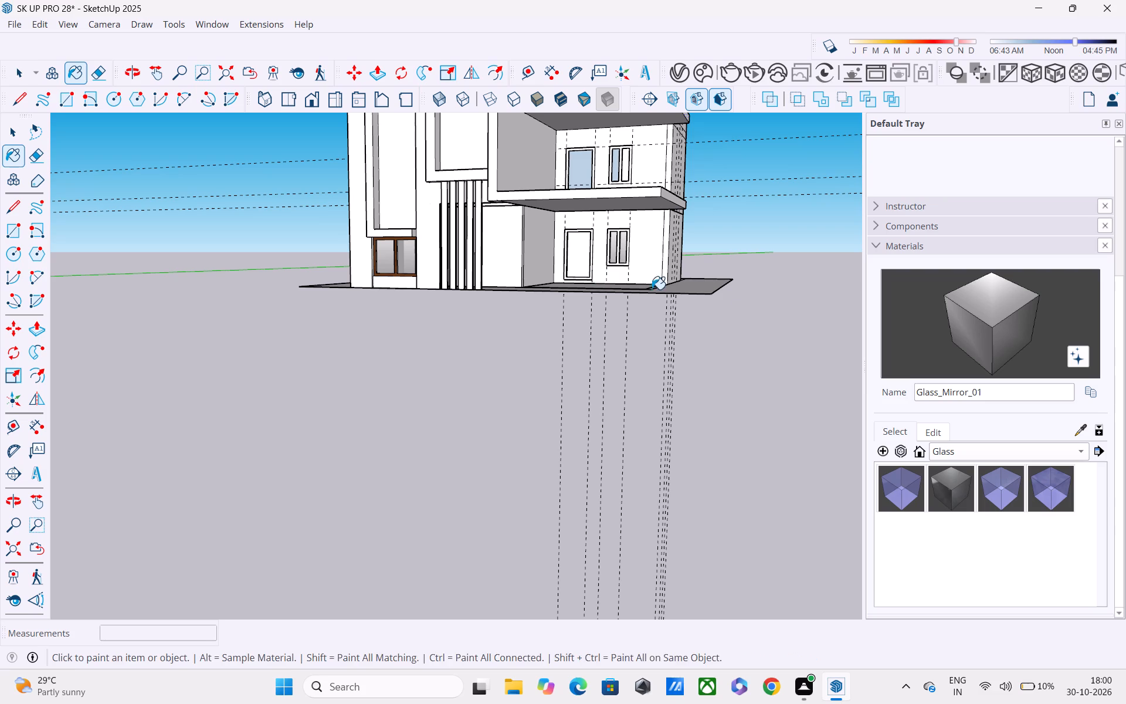
Paint the ground-floor door panel with Wood_Floor_12_1K from the Wood materials.
key("space")
left_click(947, 446)
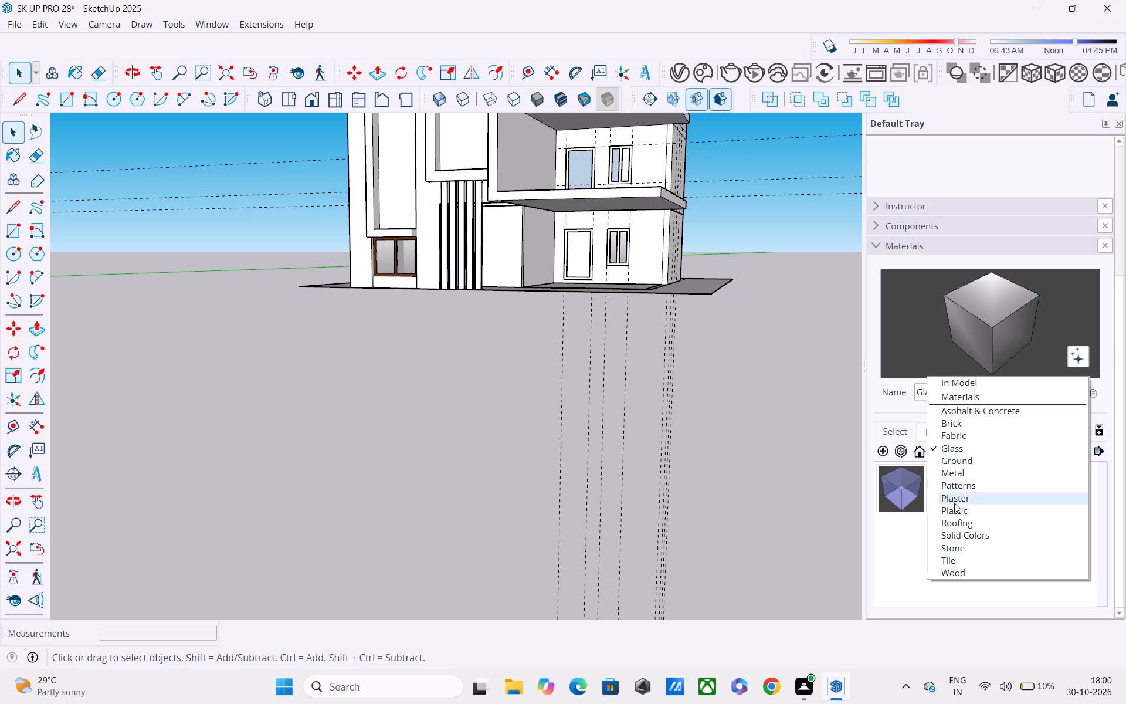
left_click(959, 575)
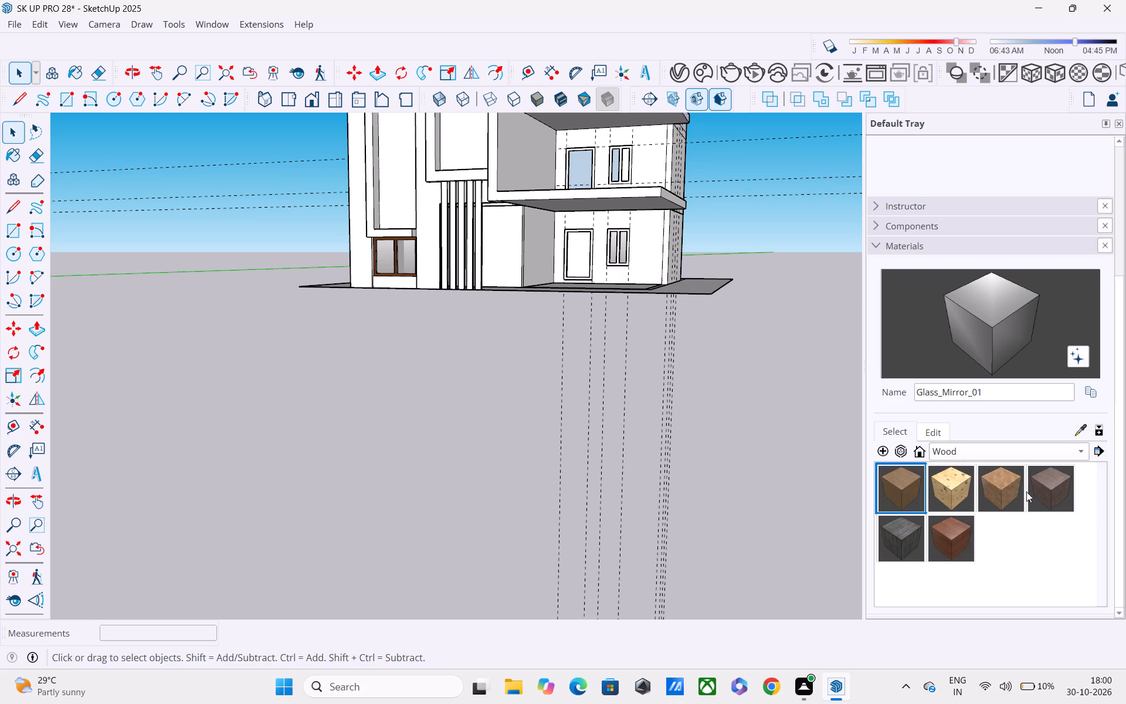
left_click(1046, 481)
scroll(681, 394, "up", 4)
scroll(514, 183, "up", 3)
scroll(568, 225, "up", 3)
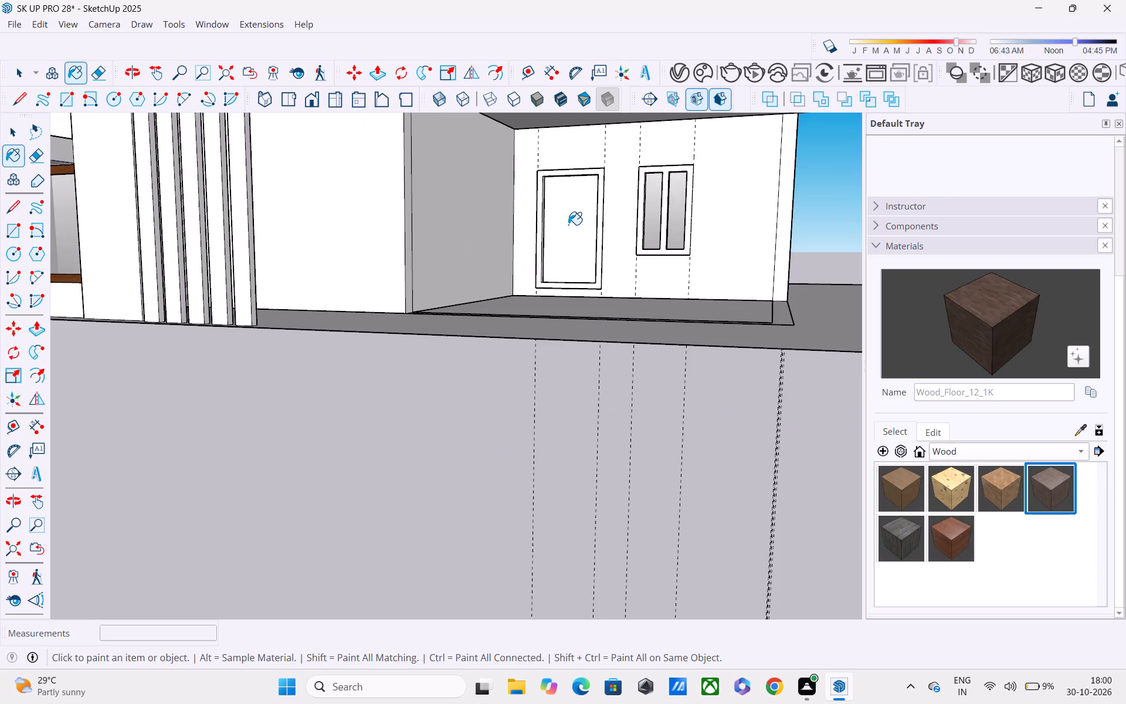
left_click(568, 225)
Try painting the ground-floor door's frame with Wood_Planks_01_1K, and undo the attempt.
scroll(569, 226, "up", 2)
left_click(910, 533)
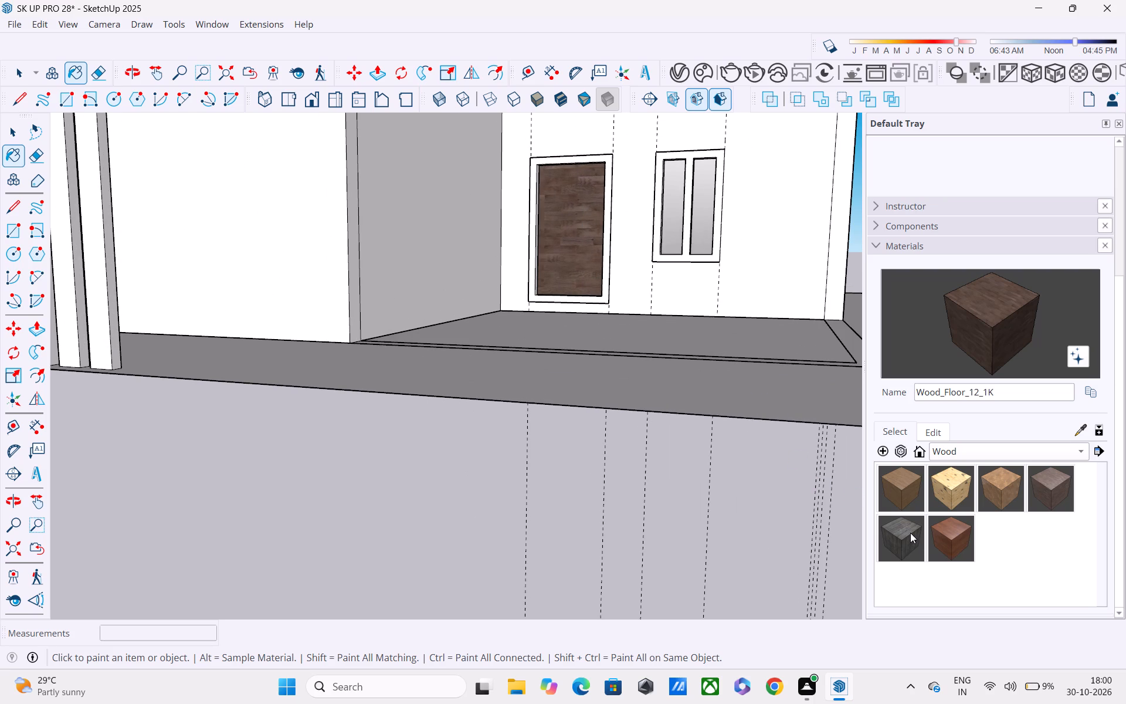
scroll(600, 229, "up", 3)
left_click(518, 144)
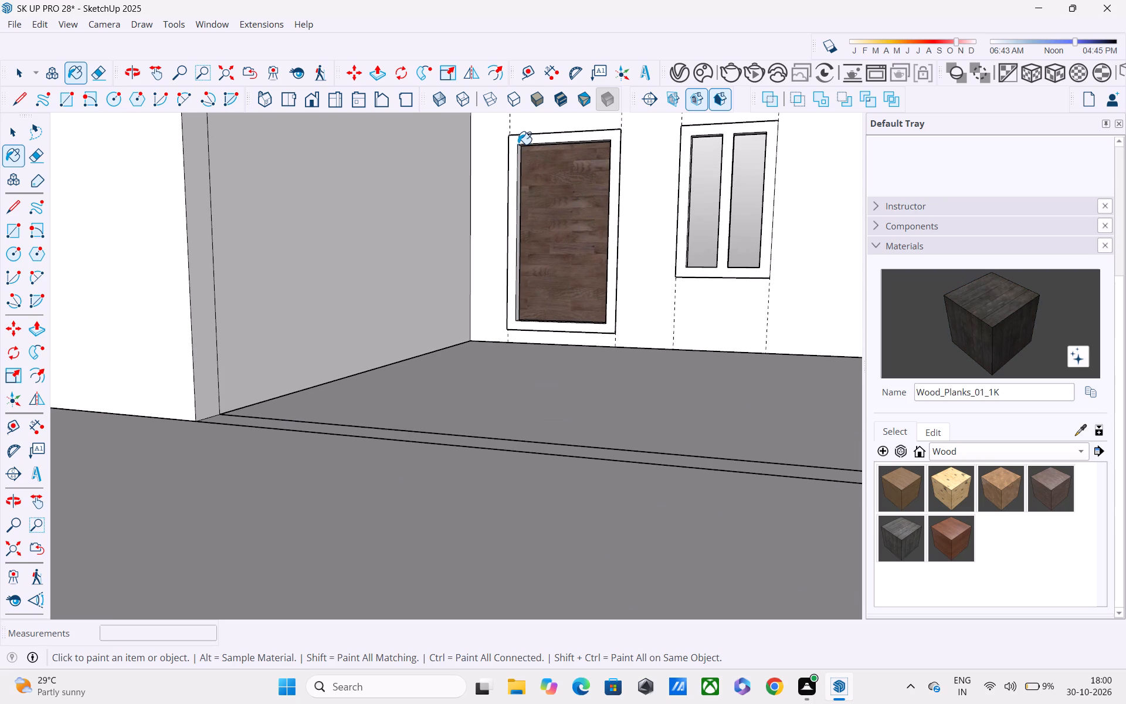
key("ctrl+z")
Open the ground-floor wall group for editing and paint the front of the door frame with Wood_Planks_01_1K.
key("space")
double_click(492, 264)
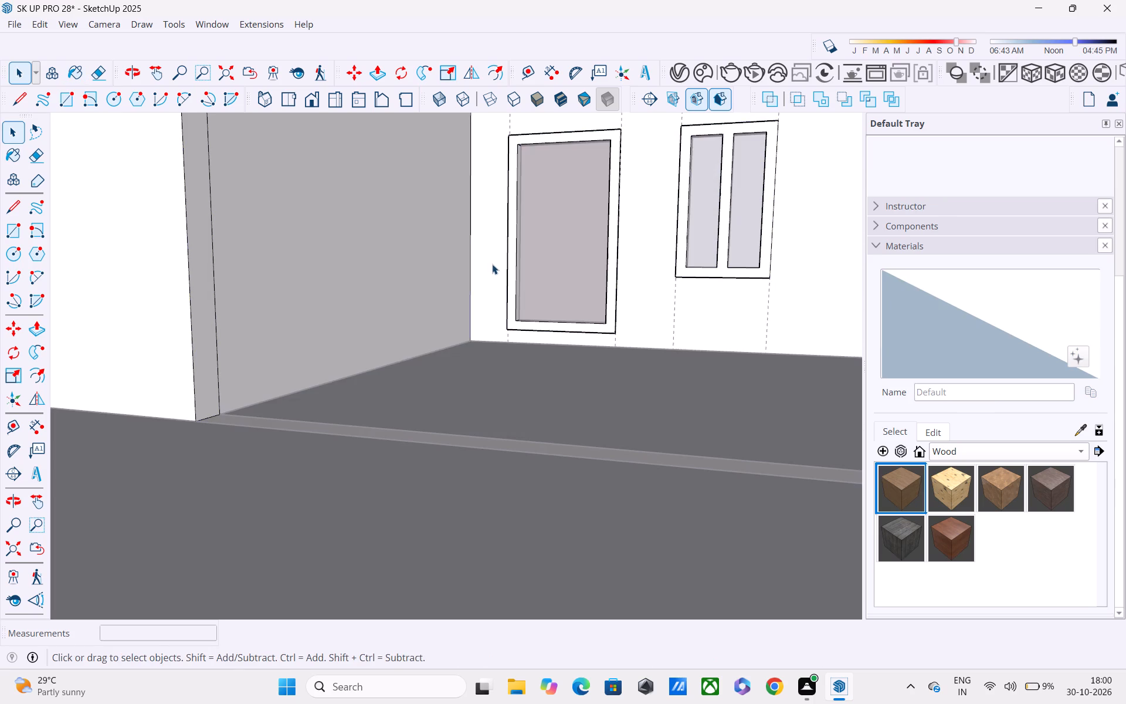
left_click(899, 543)
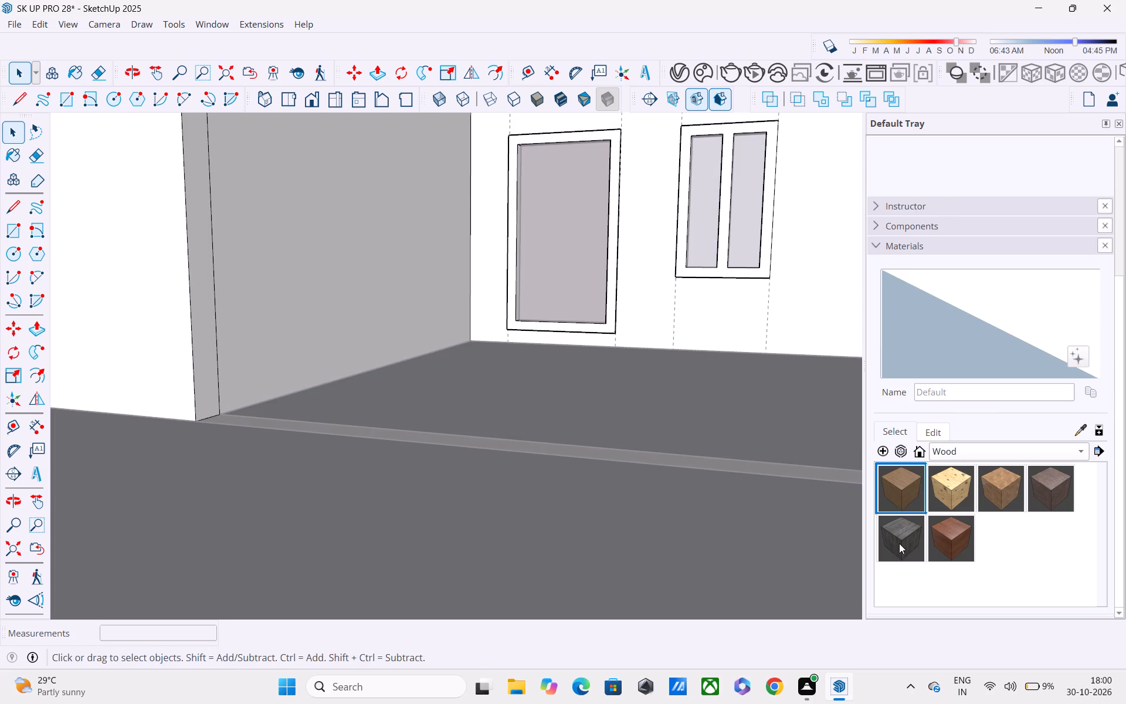
left_click(511, 238)
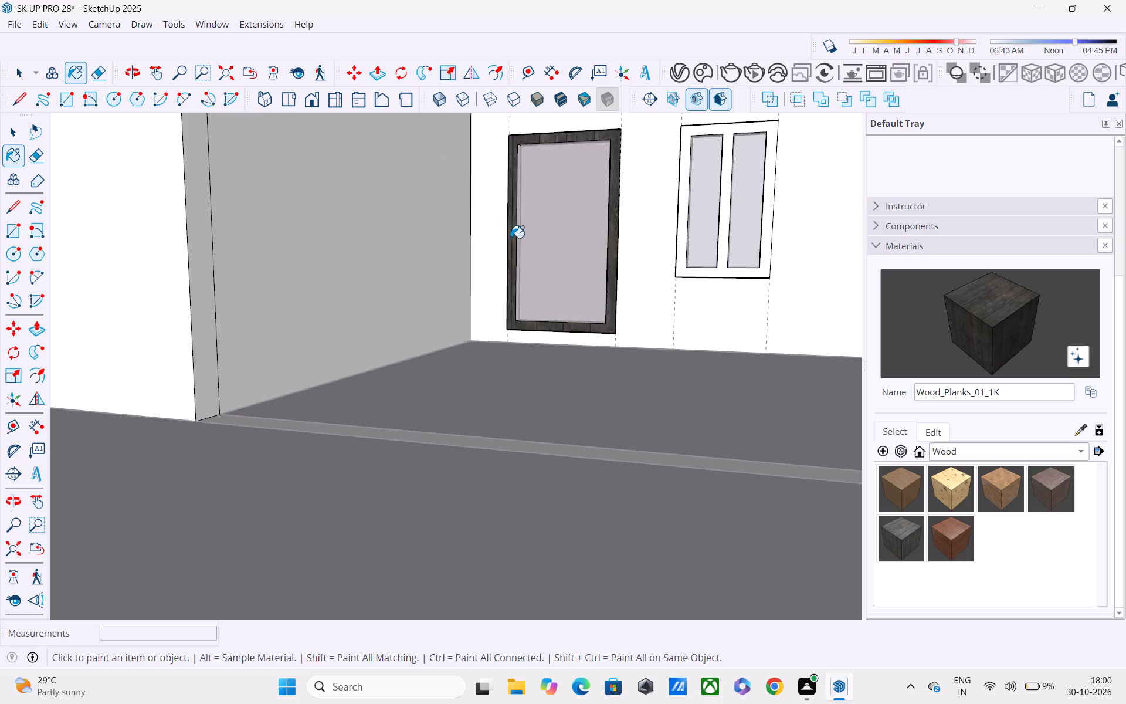
scroll(511, 238, "down", 5)
key("space")
scroll(571, 253, "up", 3)
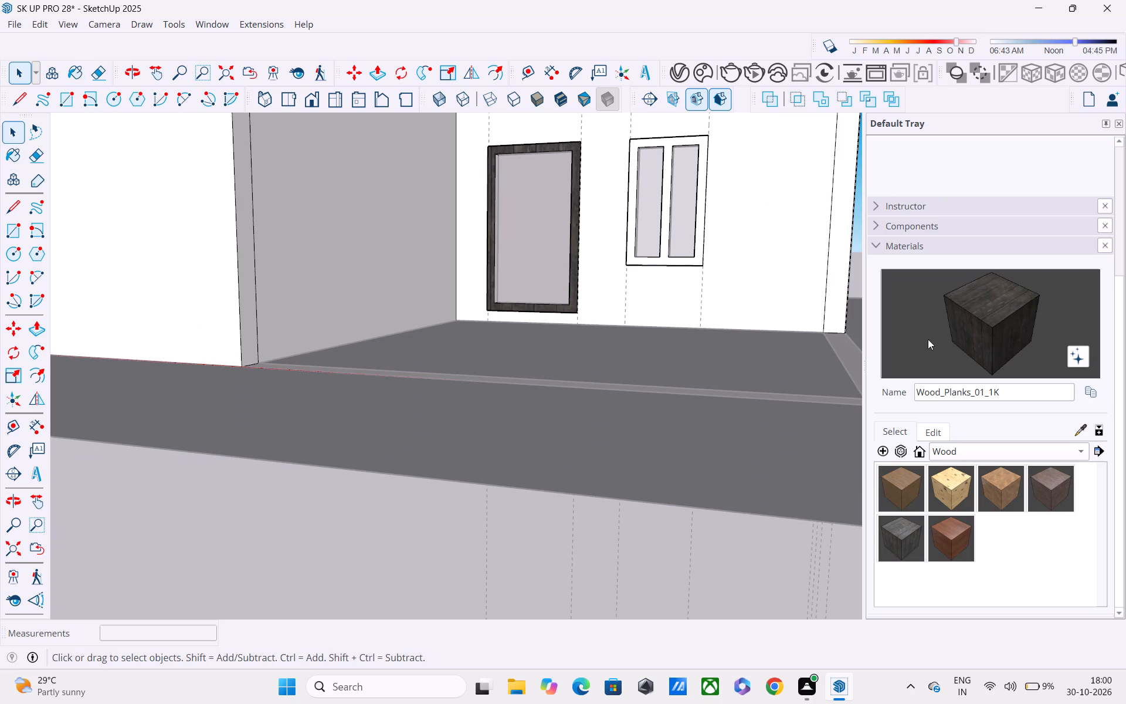
Paint the left inner face of the ground-floor door frame with Wood_Planks_01_1K.
left_click(978, 314)
scroll(618, 322, "up", 5)
middle_click_drag(520, 282, 384, 263)
scroll(383, 251, "up", 3)
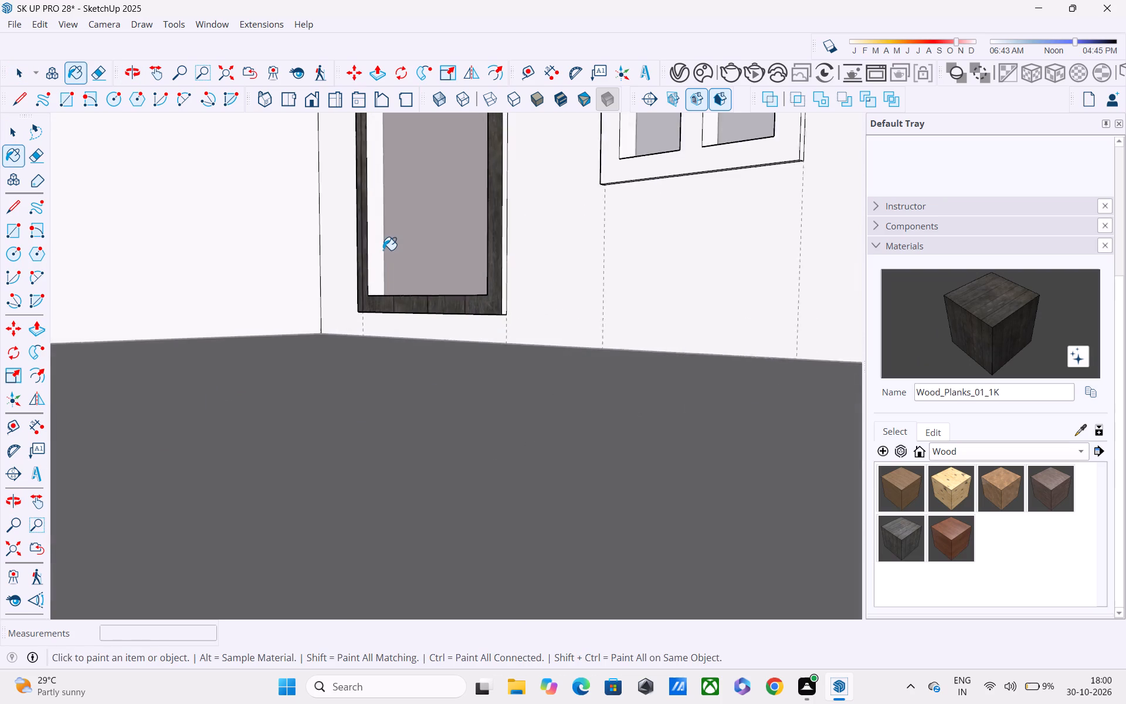
scroll(383, 250, "up", 1)
left_click(375, 242)
Paint the bottom inner face of the ground-floor door frame with Wood_Planks_01_1K.
middle_click_drag(396, 262, 612, 393)
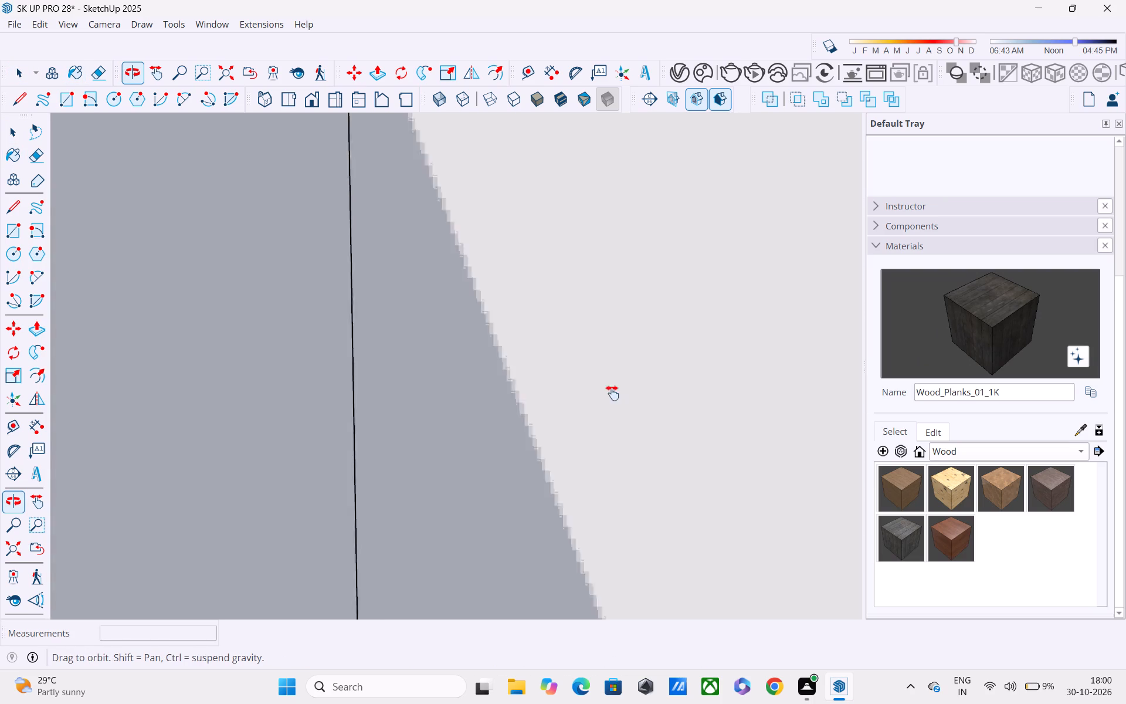
middle_click_drag(612, 393, 481, 281)
scroll(481, 281, "down", 12)
middle_click_drag(530, 340, 496, 284)
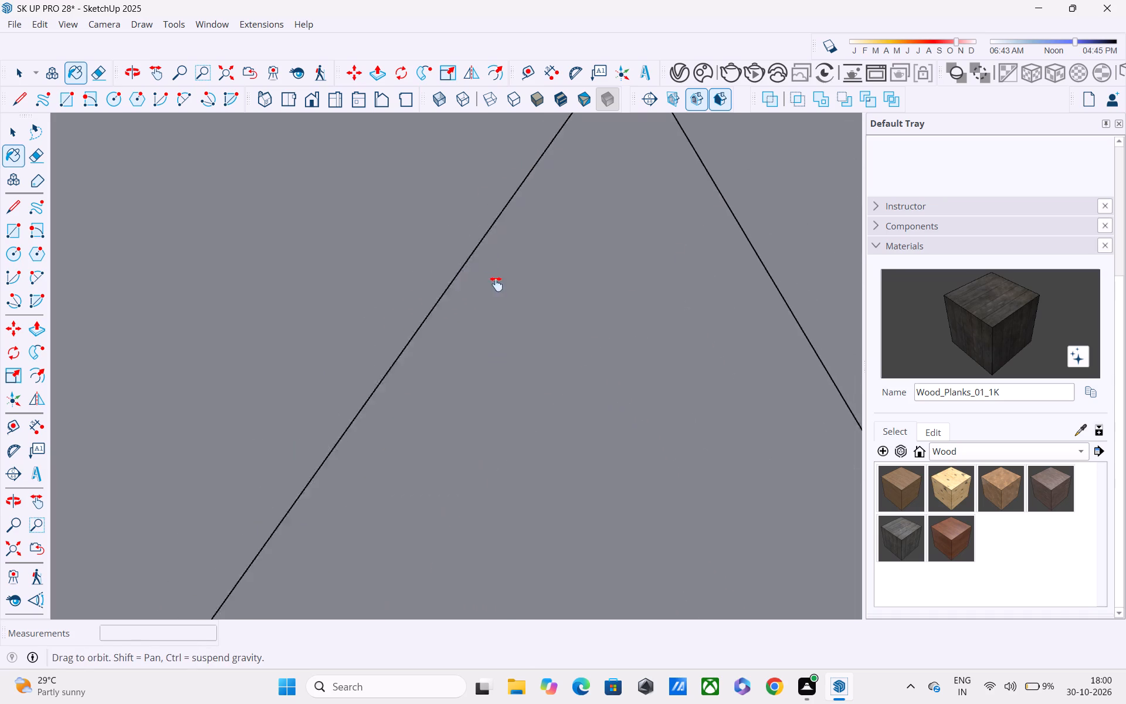
middle_click_drag(496, 284, 480, 243)
scroll(480, 242, "up", 1)
scroll(480, 241, "down", 16)
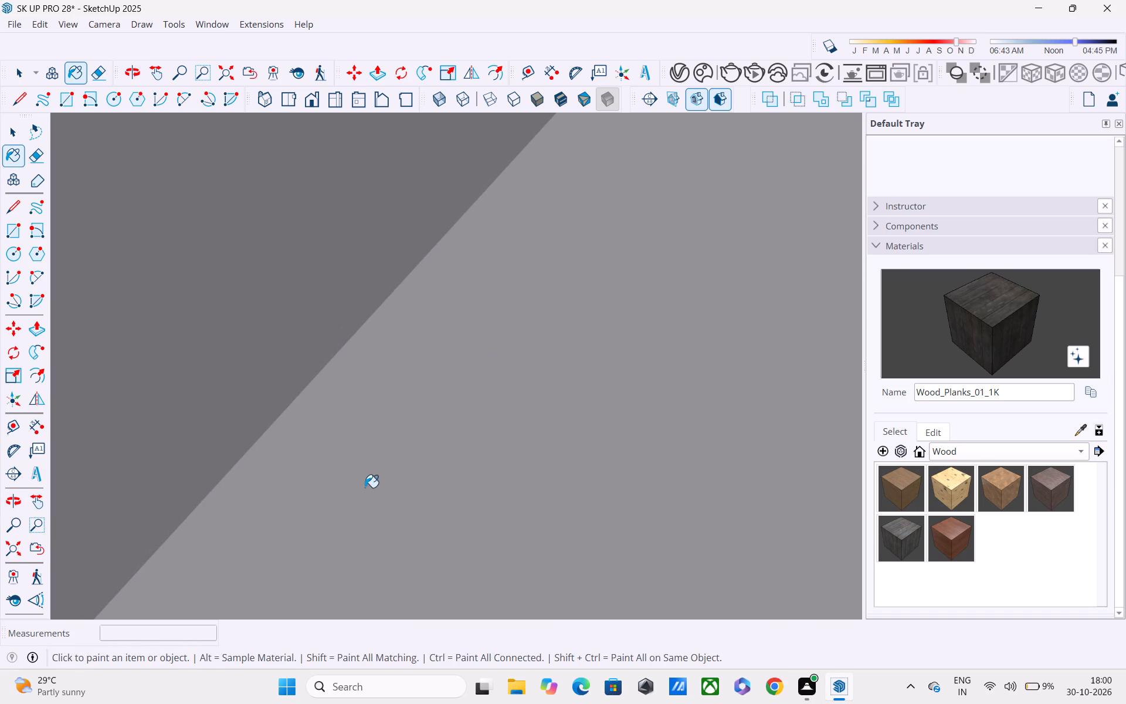
left_click(22, 546)
scroll(754, 234, "up", 3)
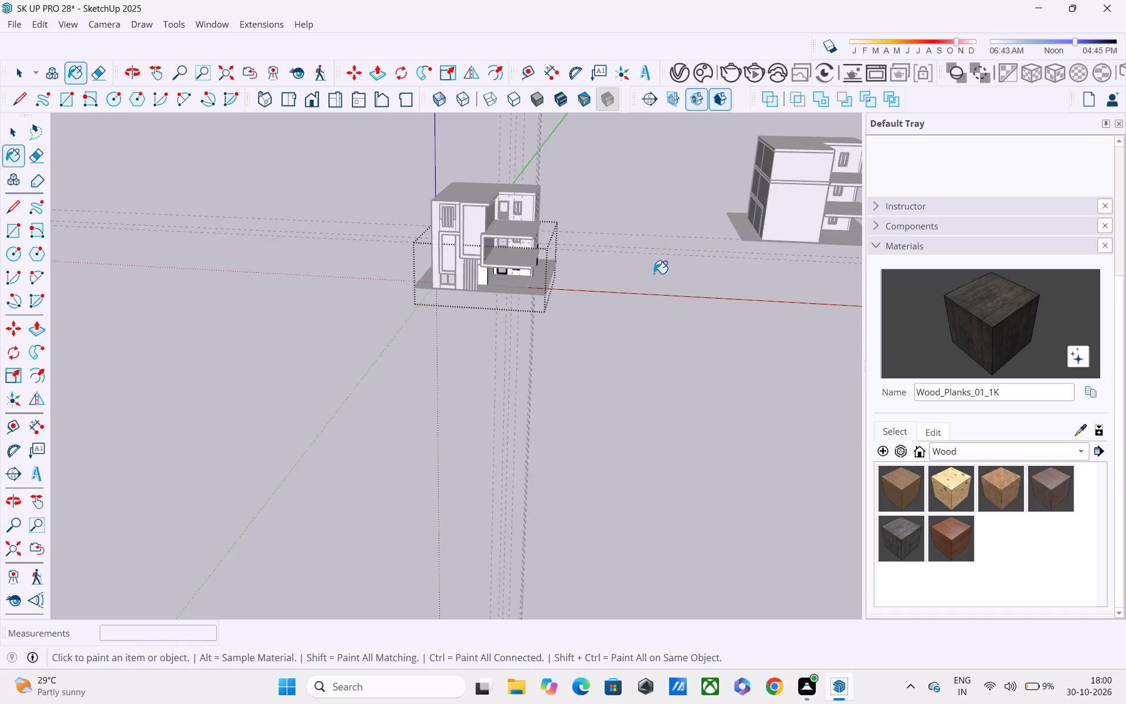
middle_click_drag(645, 275, 623, 168)
scroll(506, 329, "up", 10)
scroll(506, 265, "up", 5)
middle_click_drag(504, 262, 498, 290)
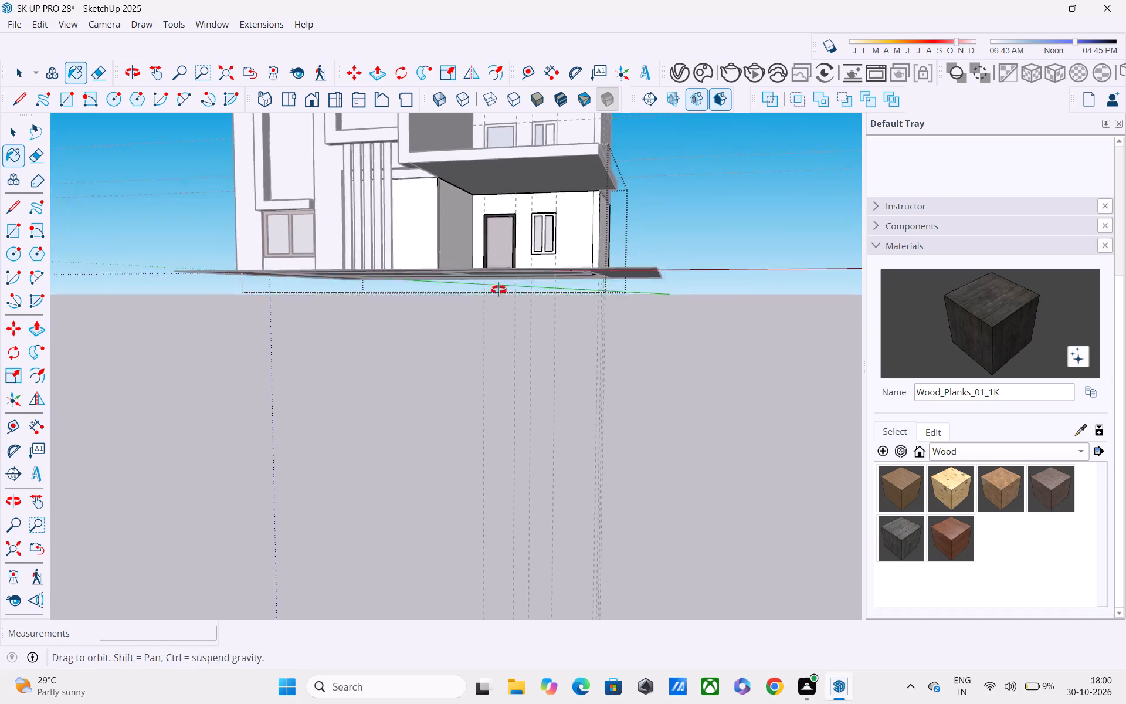
middle_click_drag(498, 290, 492, 303)
scroll(523, 268, "up", 5)
scroll(477, 244, "up", 8)
middle_click_drag(522, 272, 509, 316)
scroll(509, 316, "up", 9)
left_click(491, 354)
Paint the right and top inner faces of the ground-floor door frame with Wood_Planks_01_1K.
middle_click_drag(491, 354, 500, 451, "shift")
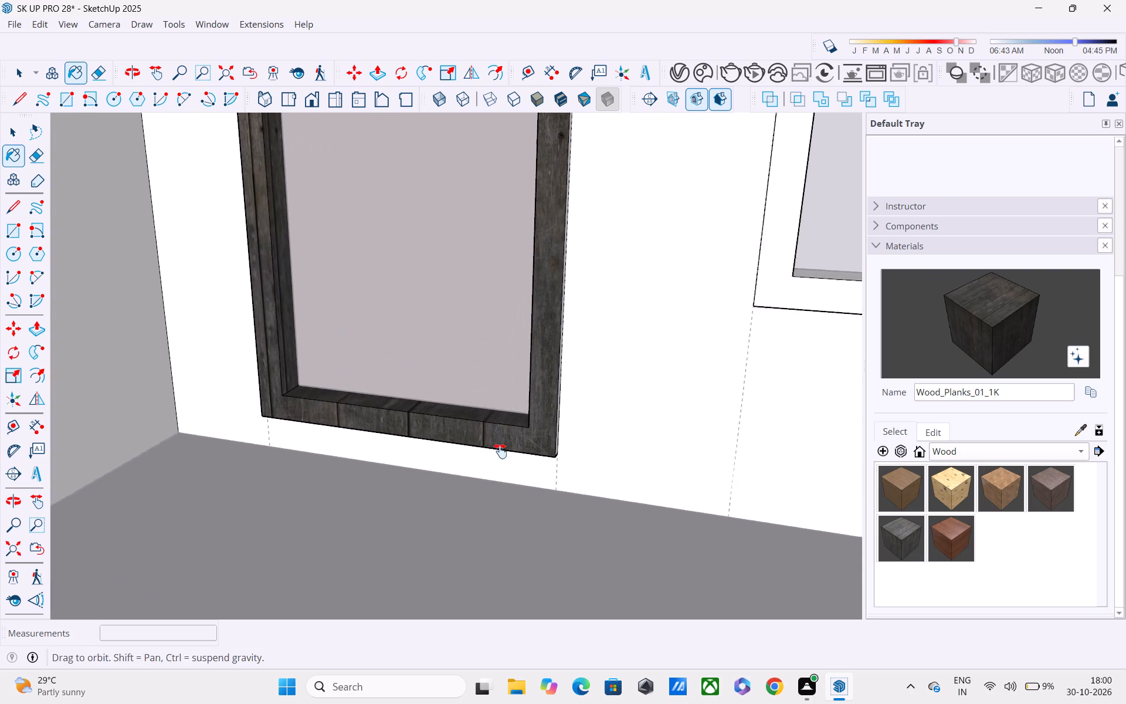
middle_click_drag(500, 451, 503, 463, "shift")
middle_click_drag(517, 426, 710, 385)
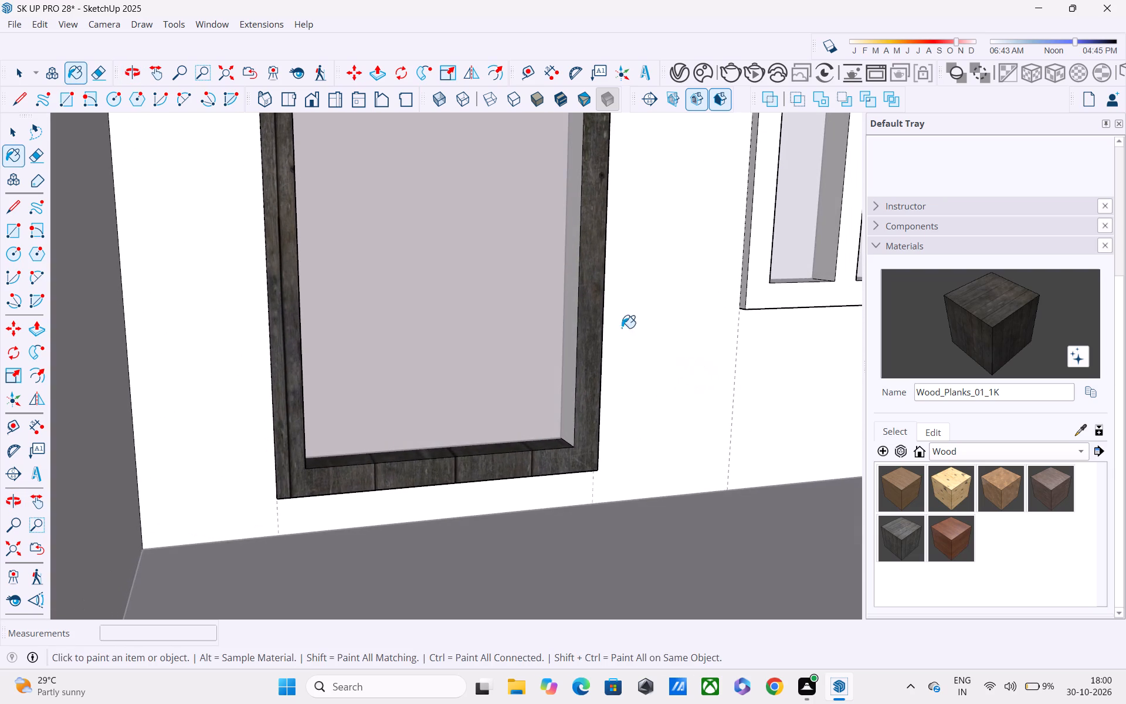
left_click(570, 272)
middle_click_drag(586, 295, 649, 576, "shift")
middle_click_drag(618, 333, 594, 191)
left_click(592, 209)
Paint the front of the ground-floor window frame beside the door with Wood_Planks_01_1K.
middle_click_drag(601, 218, 525, 211)
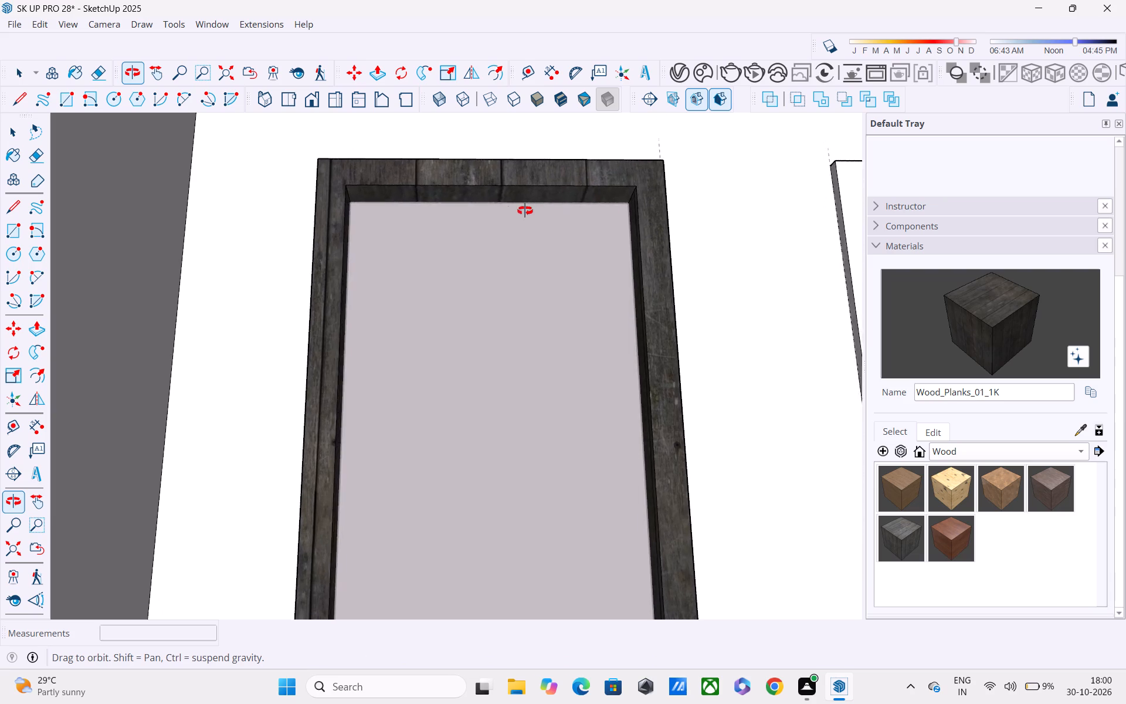
middle_click_drag(525, 211, 530, 397)
scroll(539, 385, "down", 6)
middle_click_drag(545, 384, 429, 312, "shift")
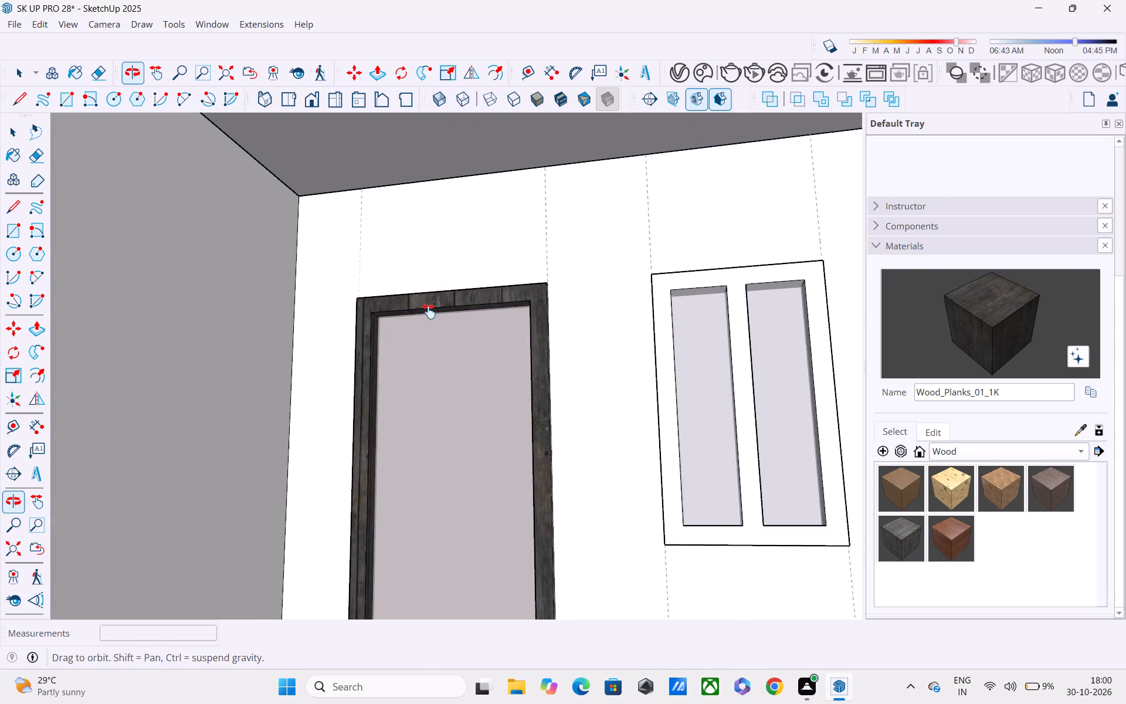
middle_click_drag(429, 312, 426, 310, "shift")
left_click(640, 329)
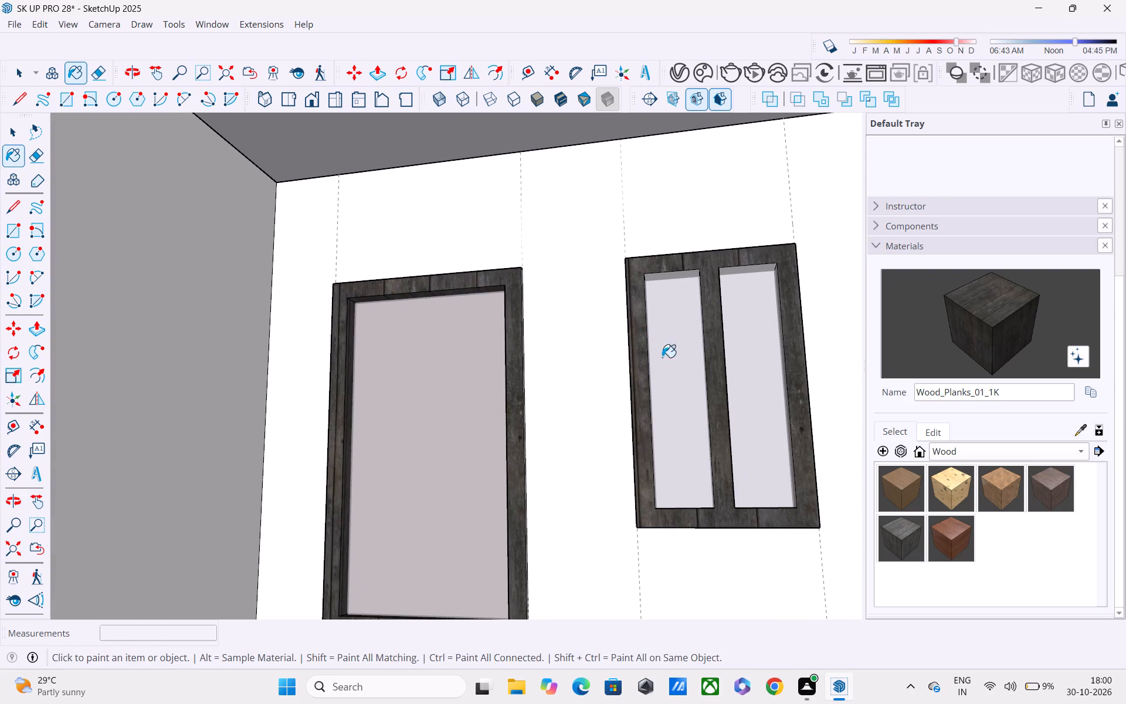
Paint the left, right and bottom inner faces of both ground-floor window openings with Wood_Planks_01_1K.
middle_click_drag(698, 373, 528, 414)
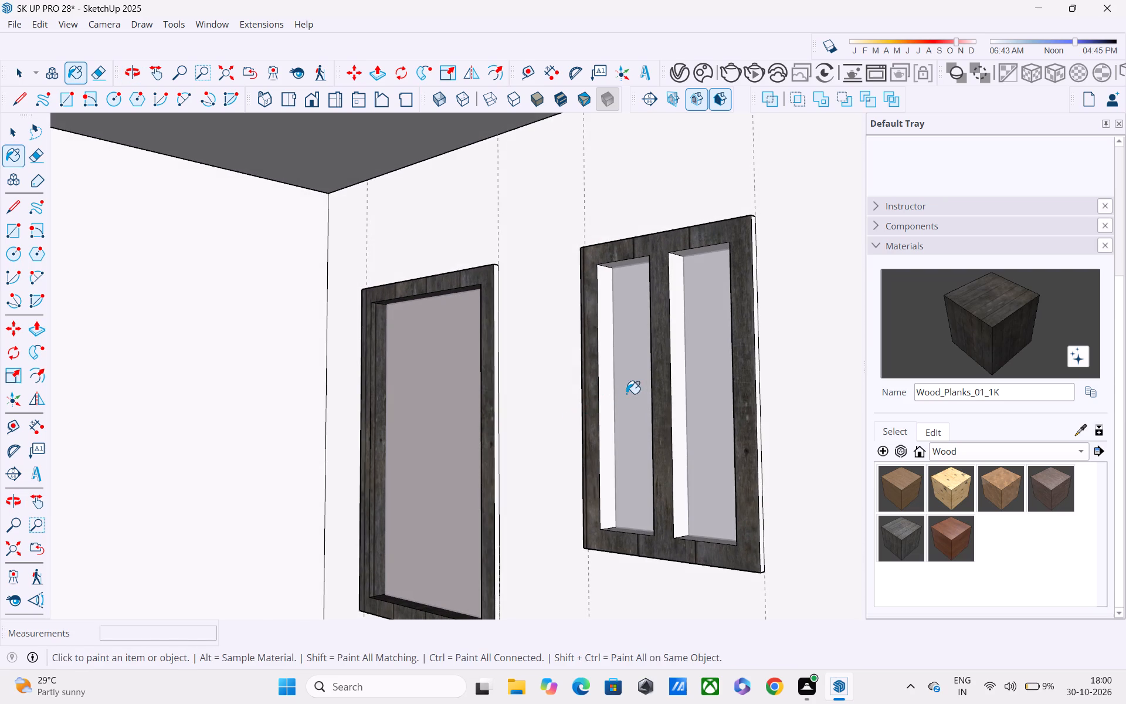
left_click(603, 371)
left_click(678, 404)
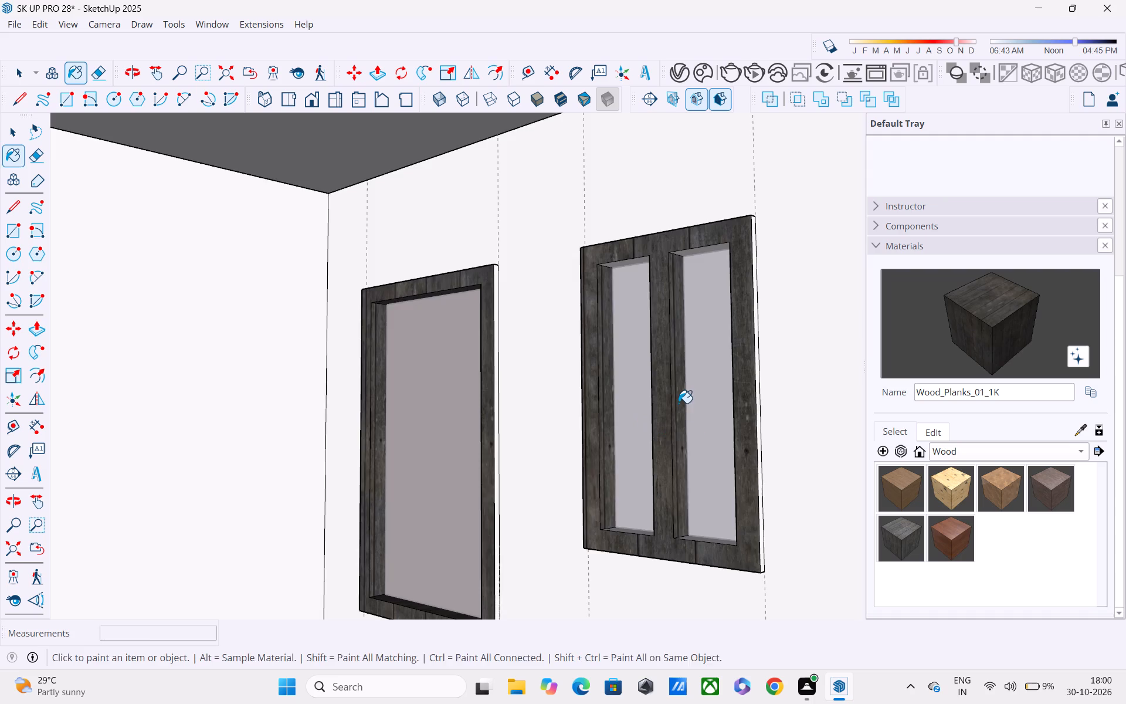
middle_click_drag(679, 404, 667, 334)
middle_click_drag(696, 357, 924, 382)
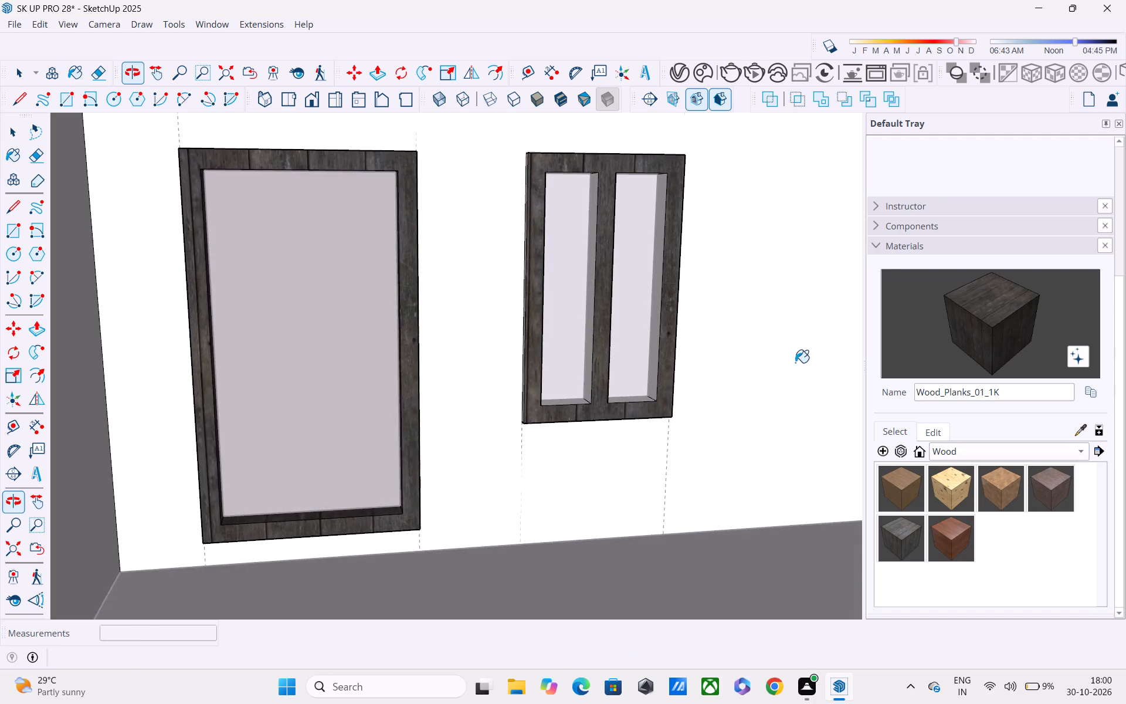
scroll(696, 344, "up", 4)
left_click(634, 303)
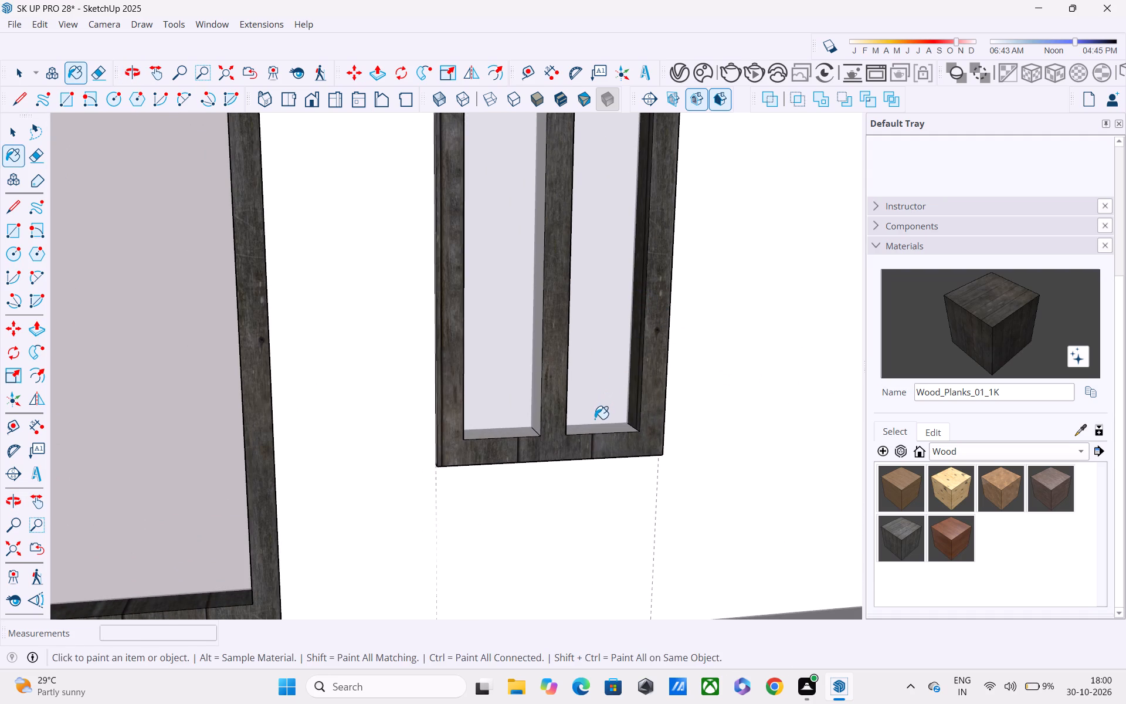
left_click(594, 423)
left_click(538, 387)
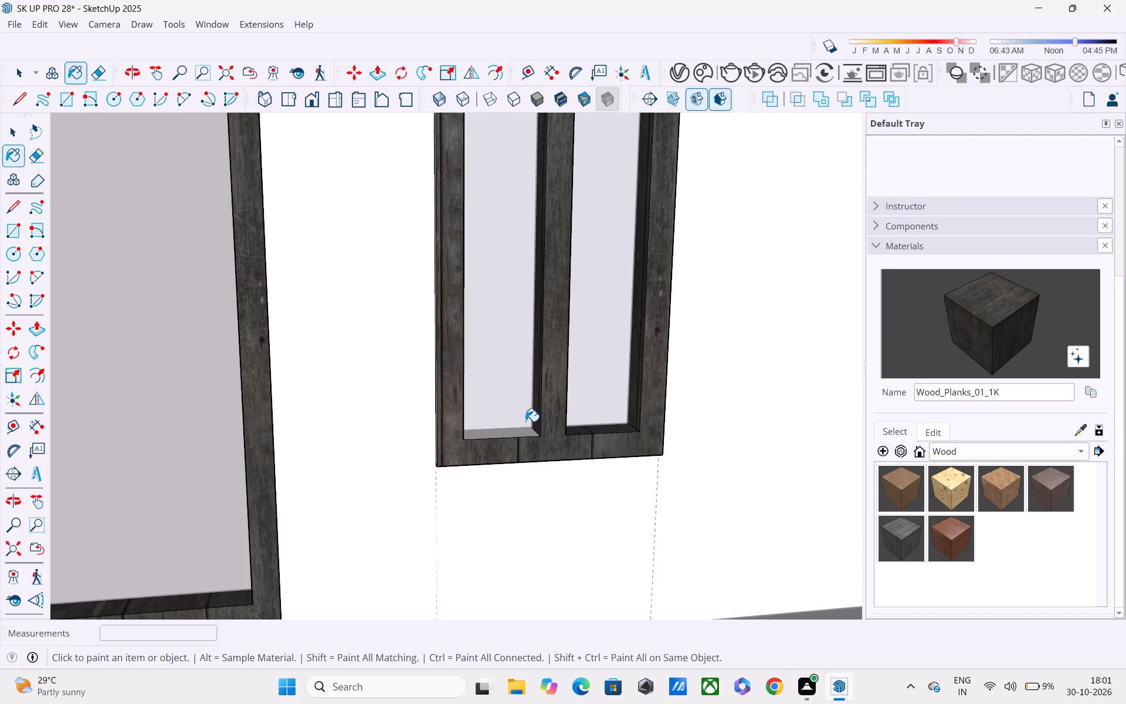
left_click(508, 435)
Paint the top inner faces of both ground-floor window openings with Wood_Planks_01_1K.
middle_click_drag(508, 435, 426, 578)
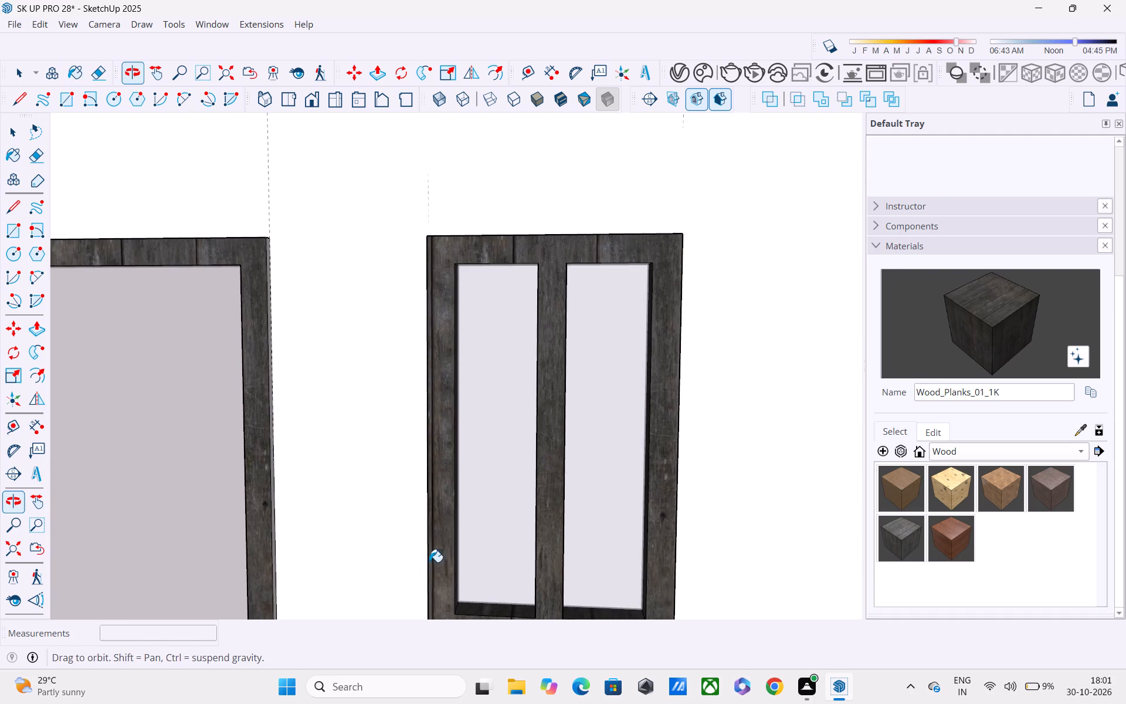
middle_click_drag(460, 475, 484, 278)
scroll(484, 278, "up", 1)
left_click(484, 282)
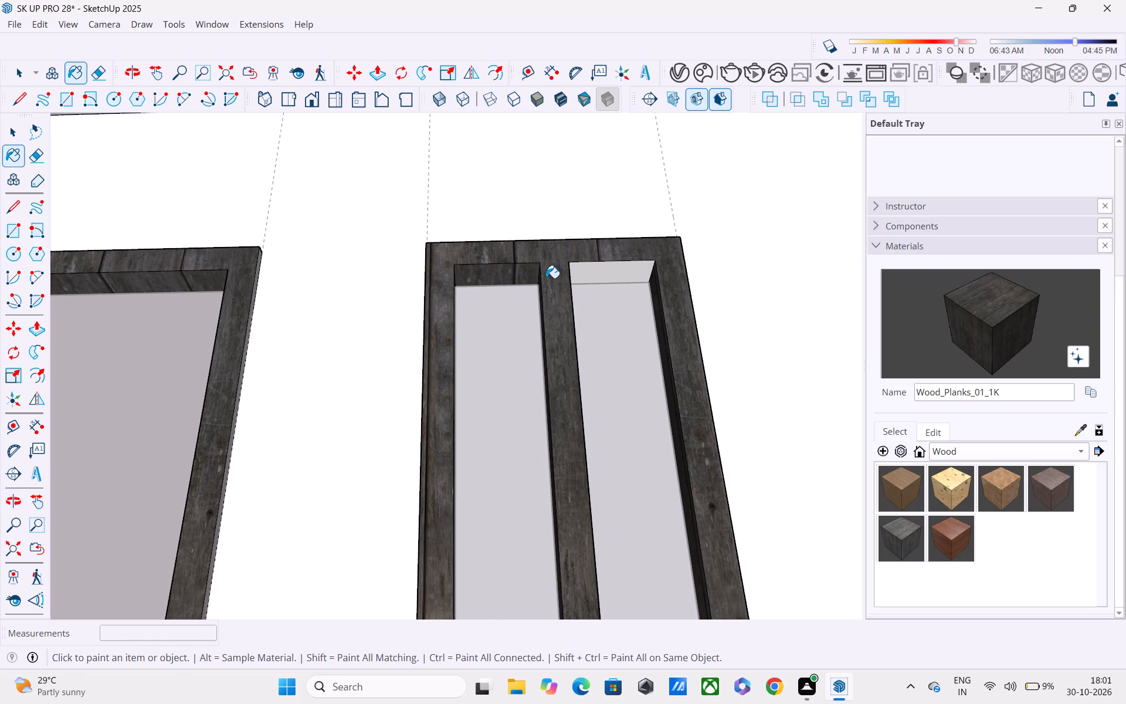
left_click(592, 270)
Return to a view of the whole house and exit editing of the ground-floor wall group.
middle_click_drag(599, 293, 607, 413)
scroll(607, 412, "down", 1, "shift")
scroll(607, 413, "up", 1)
scroll(605, 410, "down", 11)
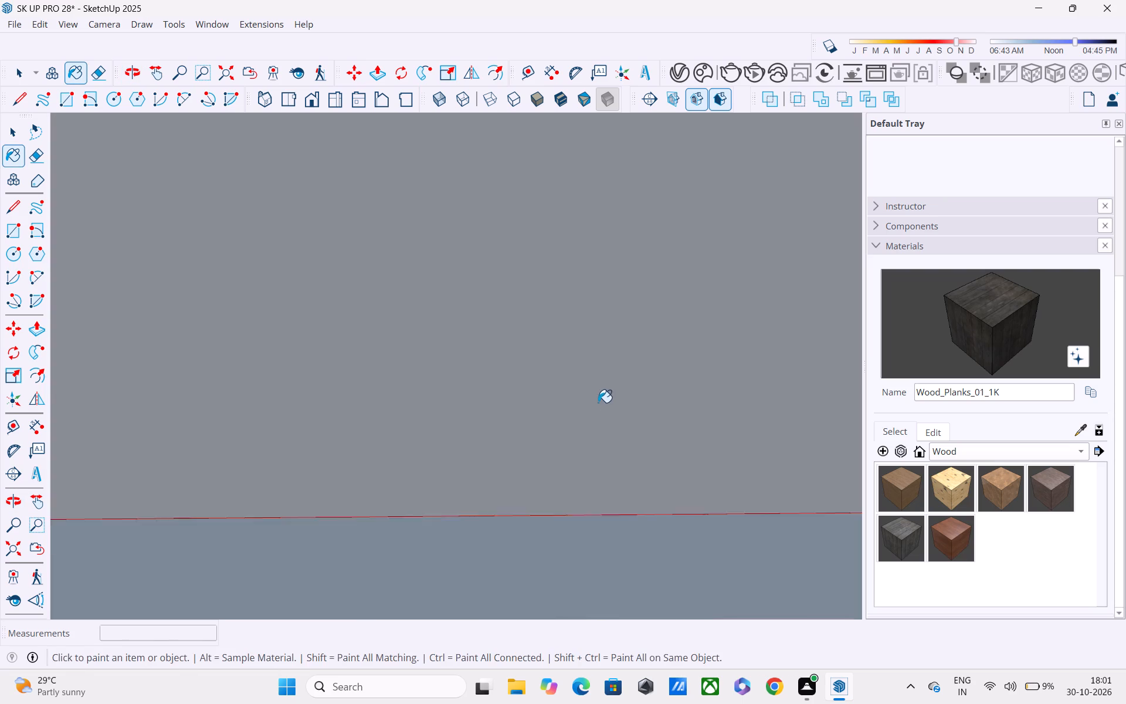
scroll(598, 402, "down", 2)
left_click(19, 547)
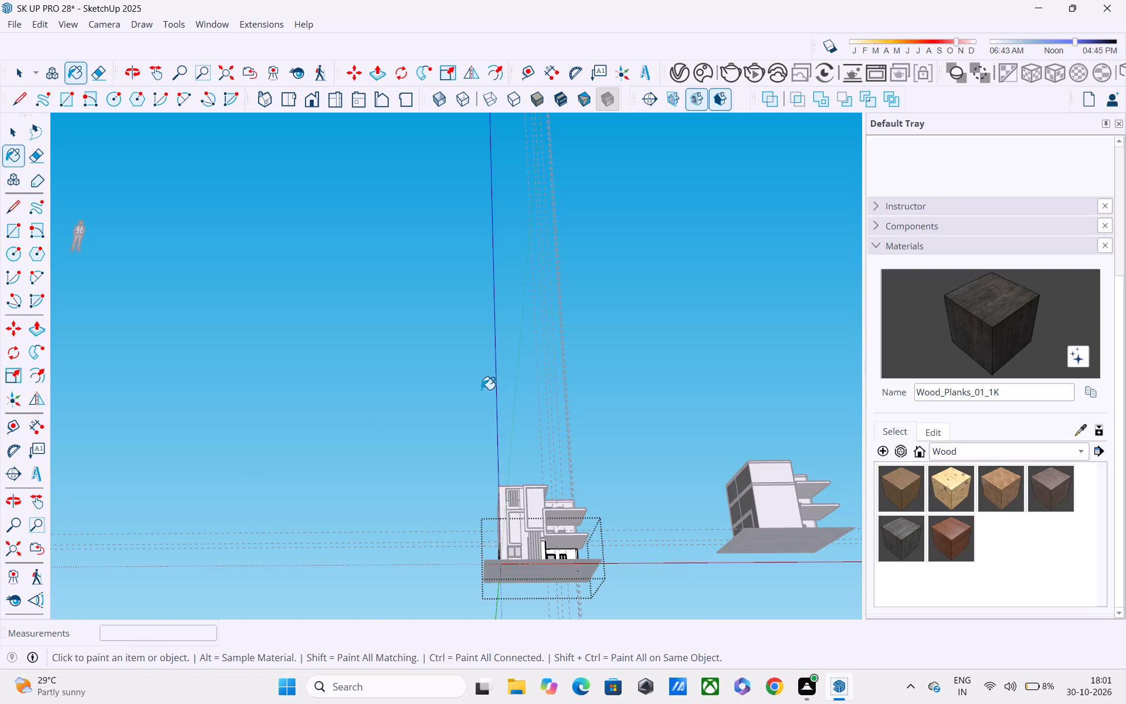
scroll(554, 543, "up", 5)
middle_click_drag(544, 536, 517, 427, "shift")
scroll(517, 422, "up", 4)
middle_click_drag(515, 445, 484, 544)
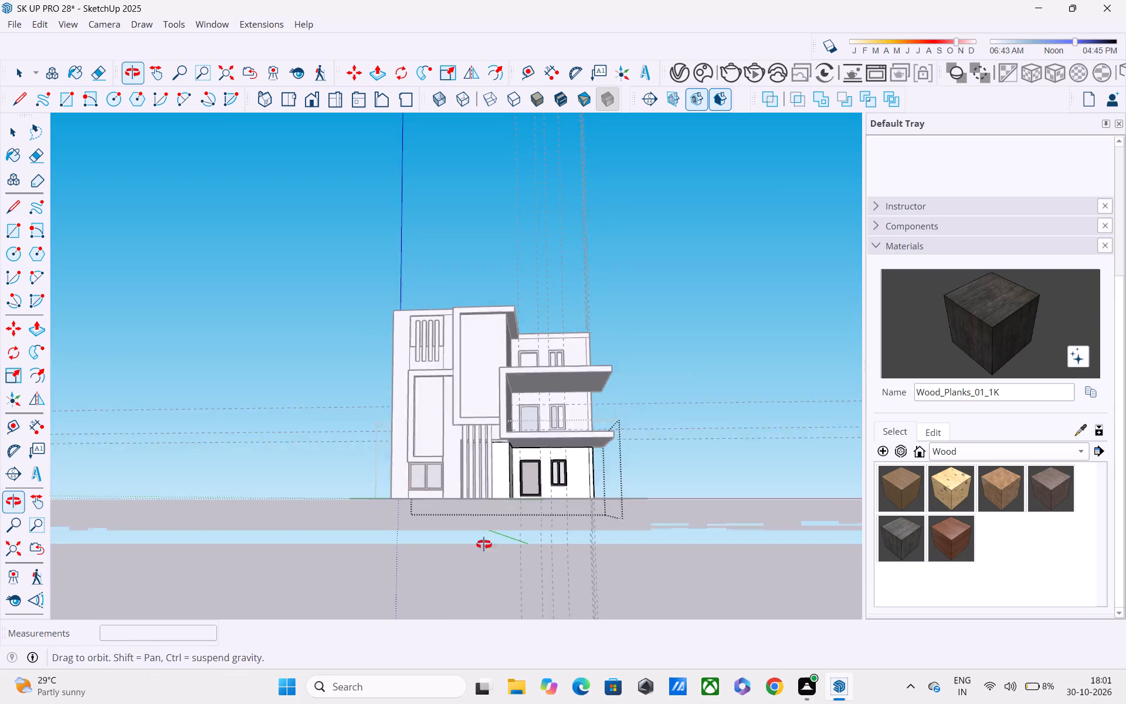
middle_click_drag(484, 544, 472, 562)
key("space")
left_click(320, 394)
Paint the front of the middle-floor window frame with Wood_Planks_01_1K from the Wood materials.
scroll(575, 423, "up", 5)
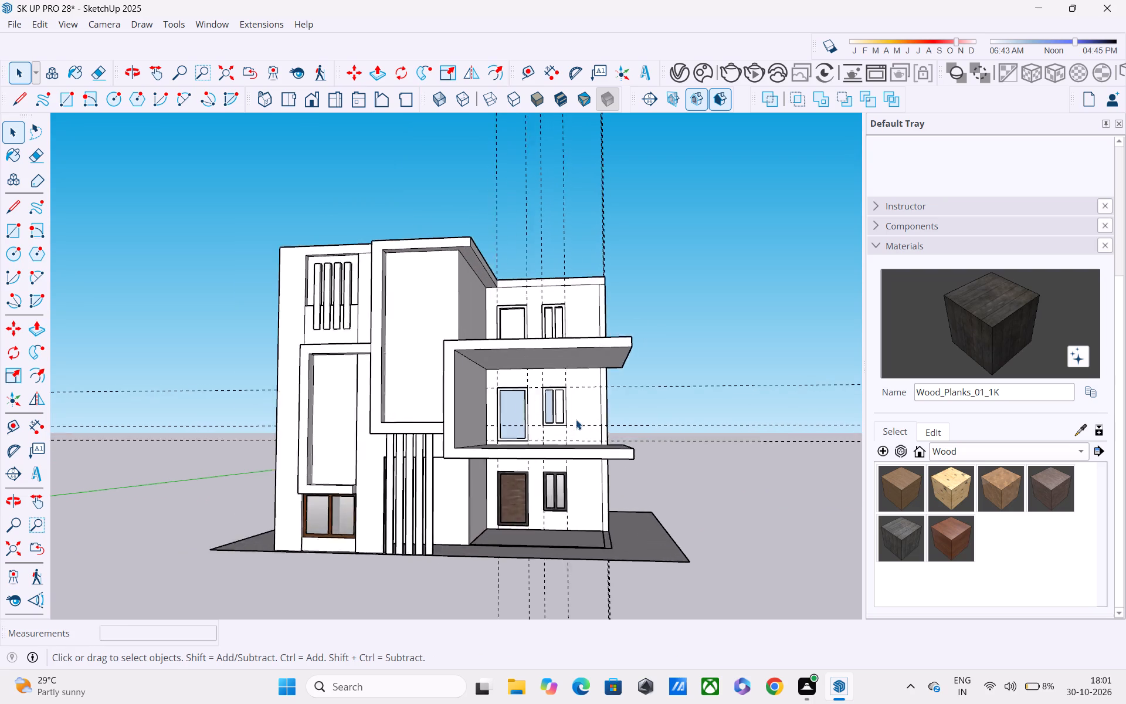
scroll(576, 419, "up", 2)
middle_click_drag(576, 419, 240, 469)
scroll(263, 474, "down", 5)
scroll(379, 449, "up", 2)
scroll(379, 449, "down", 1)
scroll(381, 448, "up", 1)
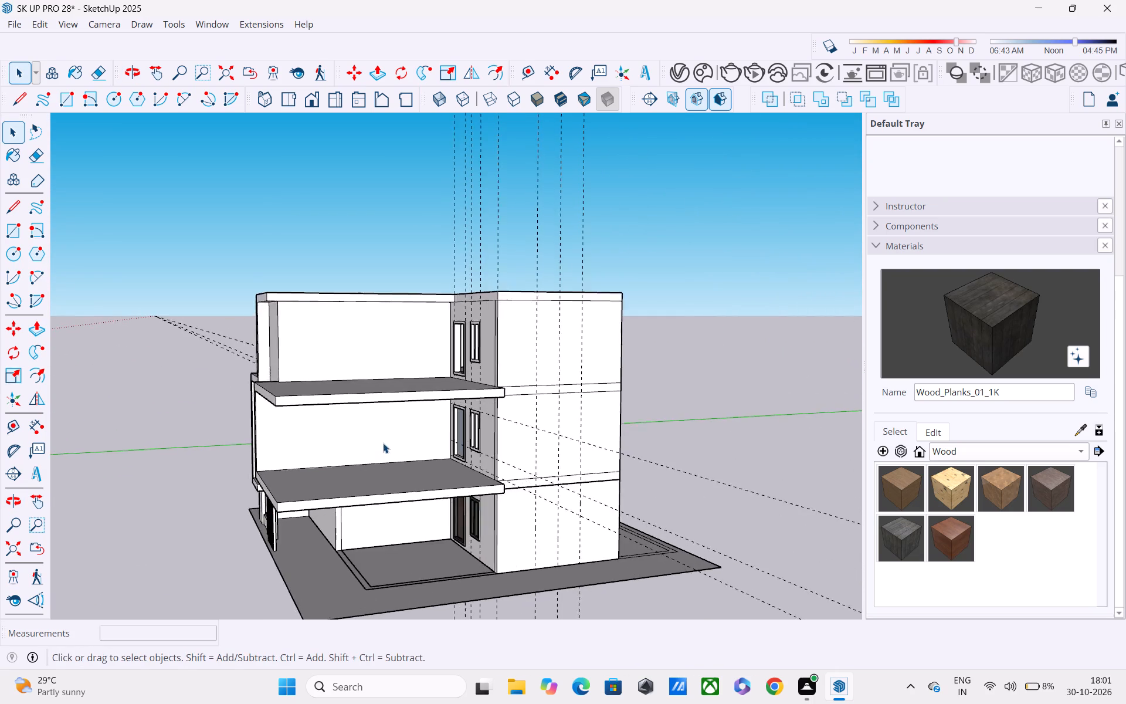
scroll(383, 443, "up", 1)
left_click(886, 528)
scroll(588, 470, "up", 6)
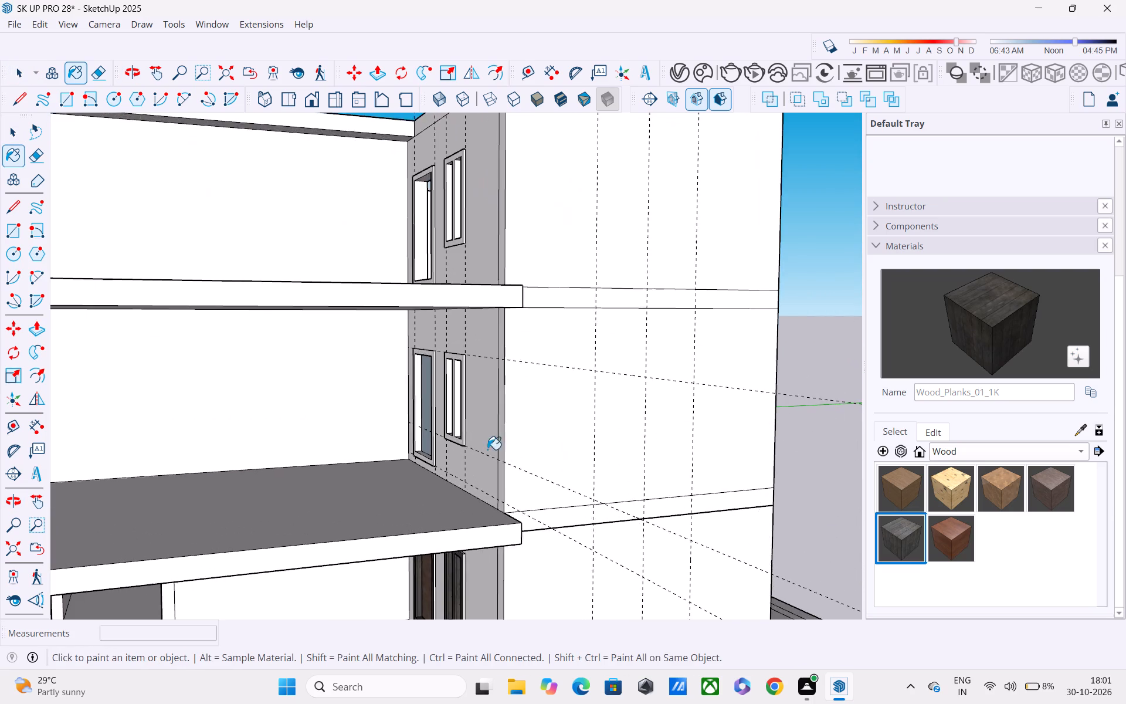
scroll(463, 446, "up", 3)
middle_click_drag(462, 445, 637, 425)
scroll(603, 421, "up", 4)
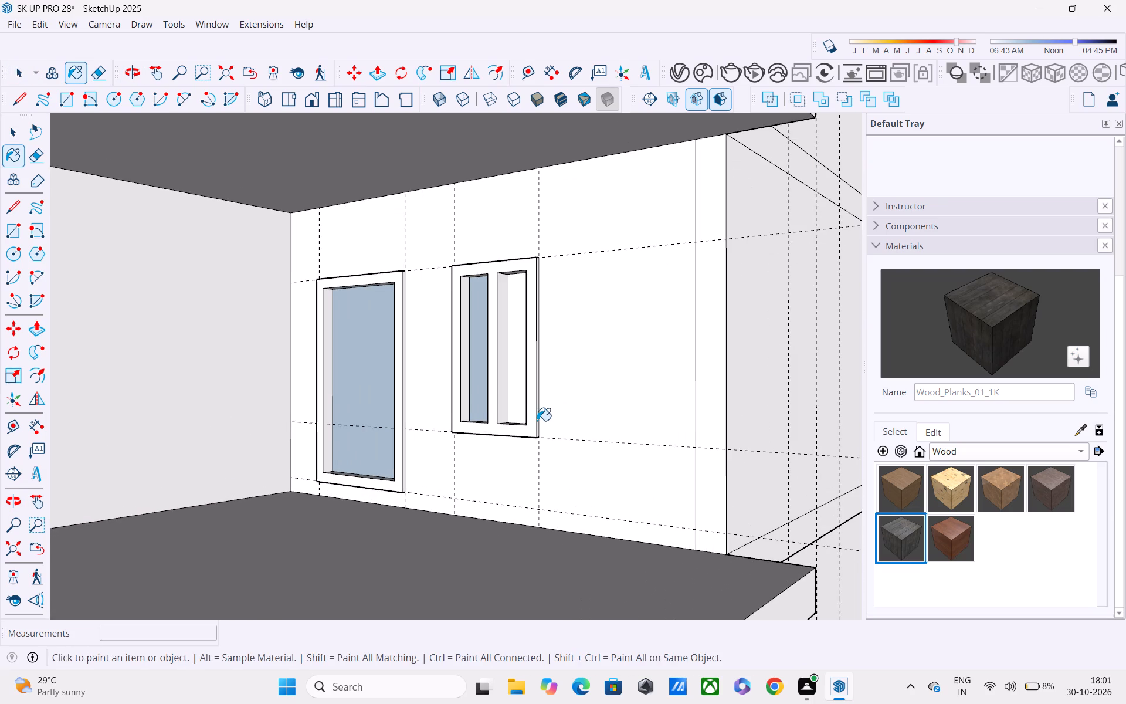
scroll(537, 421, "up", 1)
left_click(527, 368)
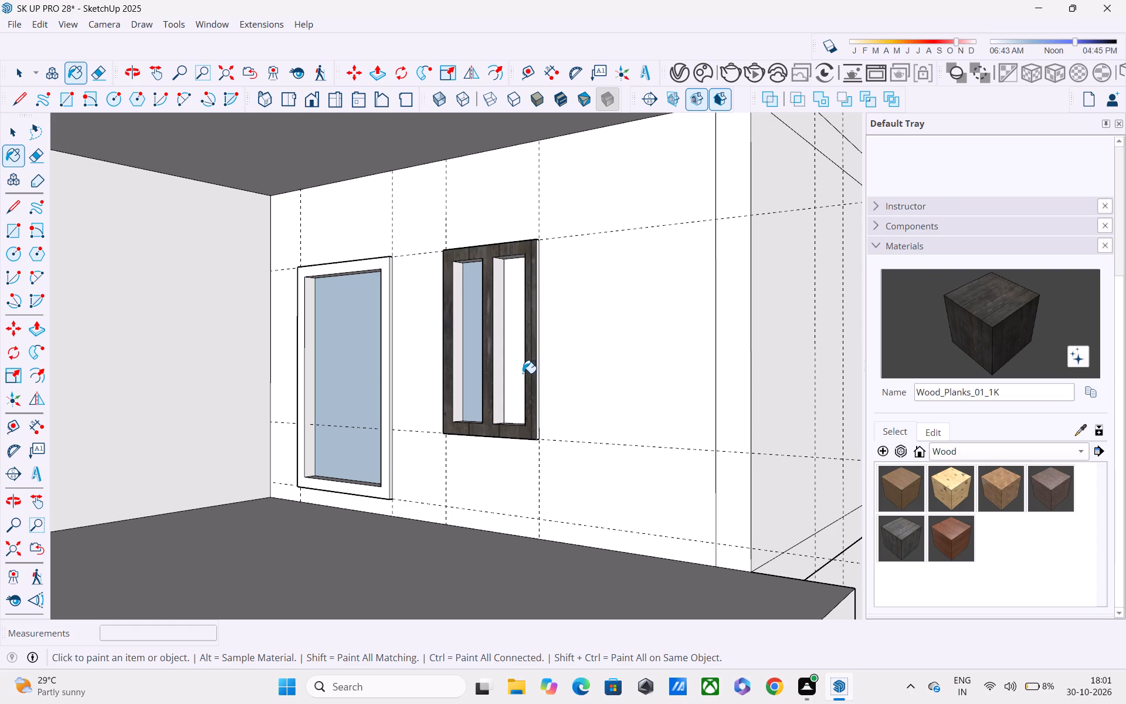
Paint the left inner faces of both middle-floor window openings with Wood_Planks_01_1K.
scroll(456, 390, "up", 3)
left_click(452, 375)
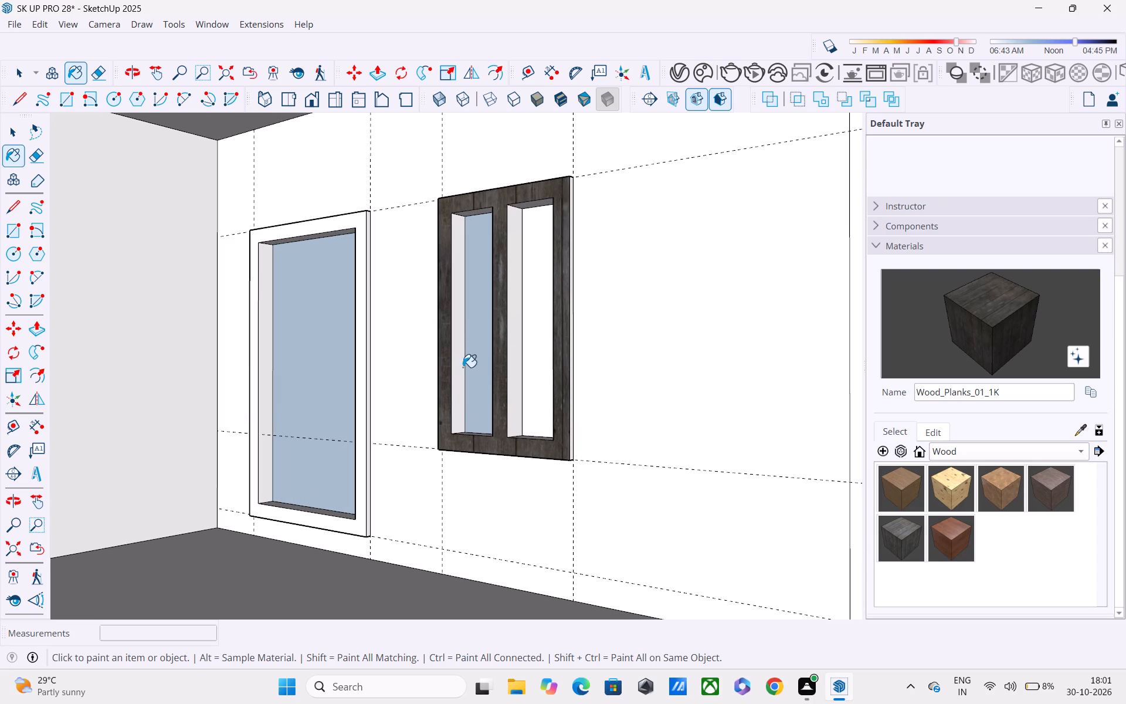
left_click(462, 366)
left_click(514, 377)
Paint the right inner faces of both middle-floor window openings with Wood_Planks_01_1K.
middle_click_drag(561, 417, 858, 458)
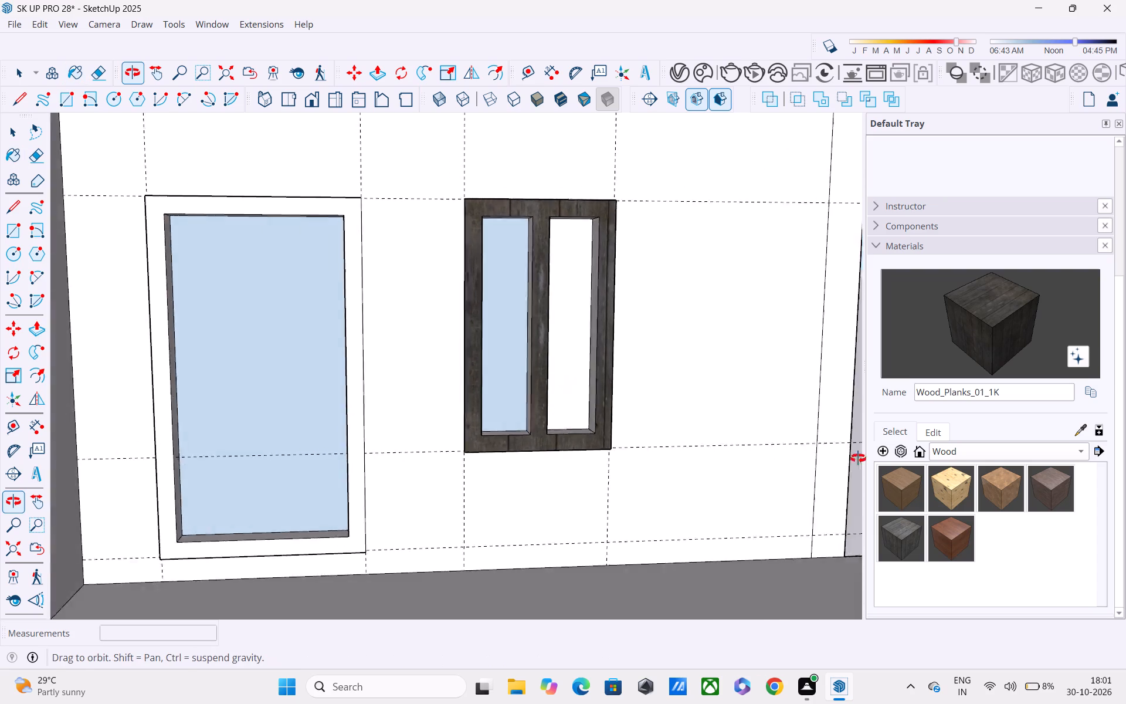
middle_click_drag(858, 458, 1010, 472)
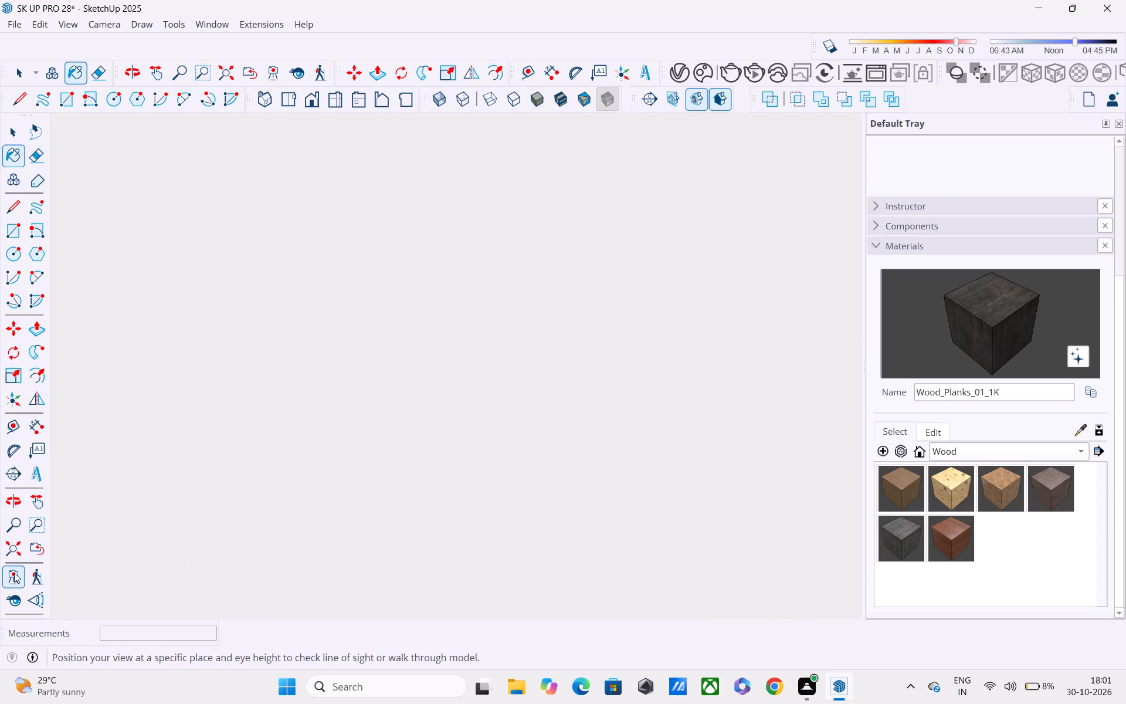
left_click(11, 546)
scroll(215, 444, "up", 3)
middle_click_drag(217, 429, 272, 607, "shift")
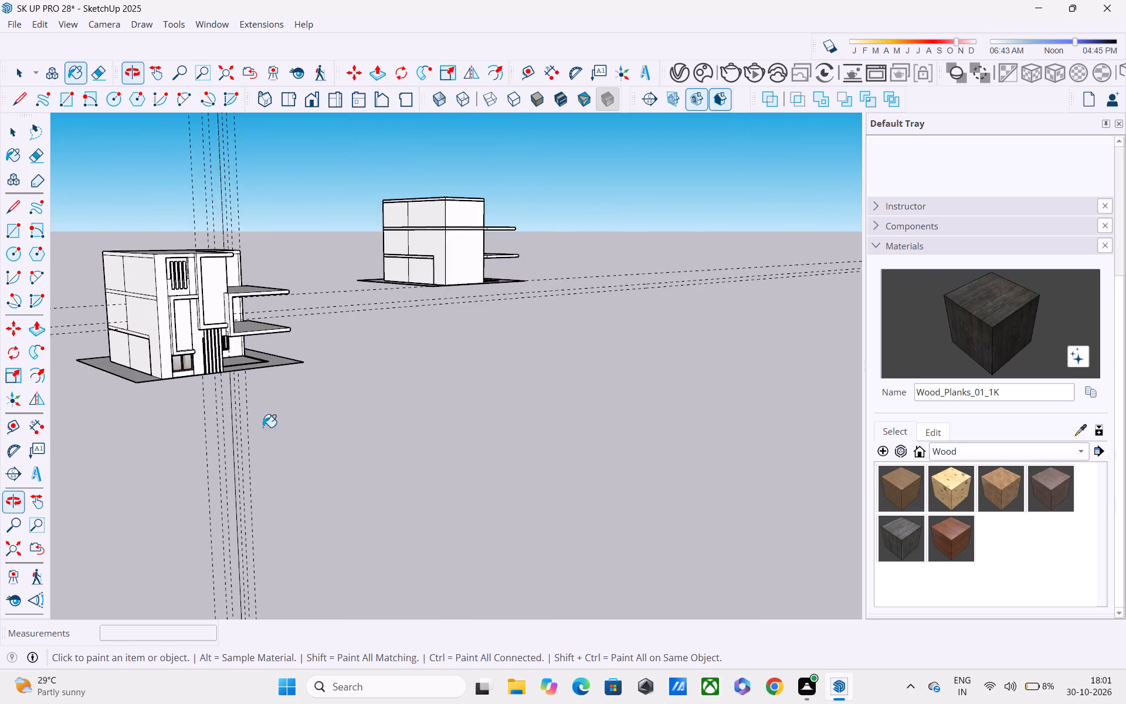
scroll(263, 429, "up", 9)
middle_click_drag(235, 381, 262, 564, "shift")
scroll(262, 559, "up", 4)
middle_click_drag(232, 425, 130, 373)
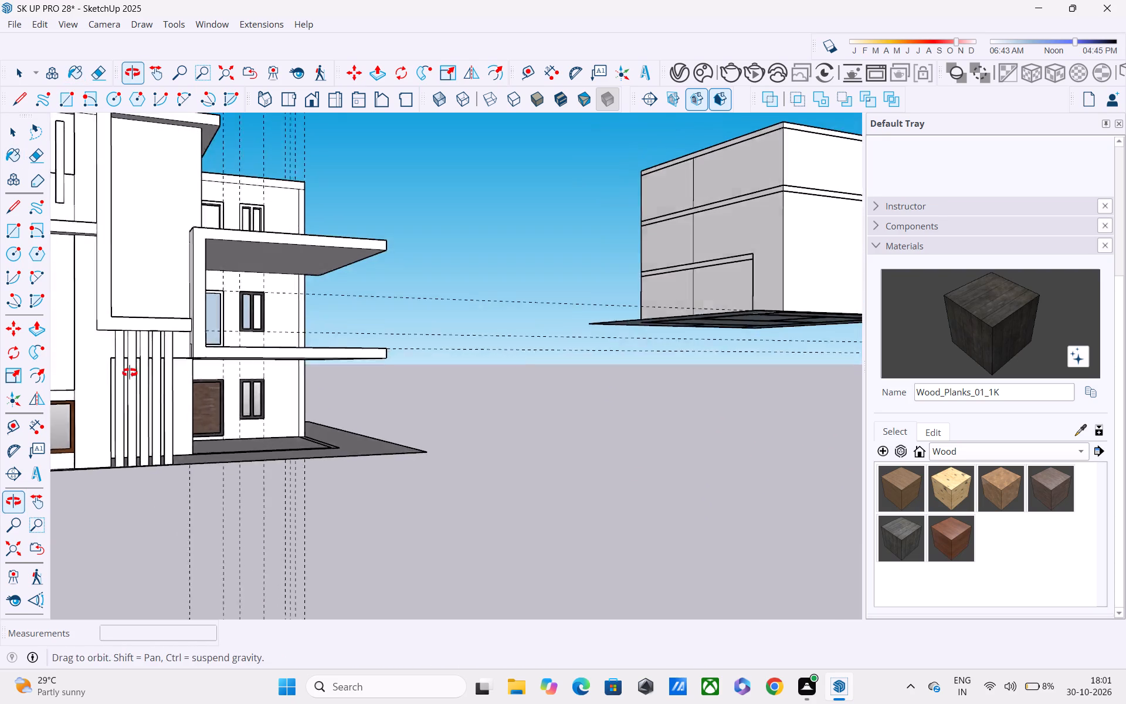
middle_click_drag(130, 373, 73, 376)
scroll(270, 263, "up", 3)
scroll(287, 327, "up", 14)
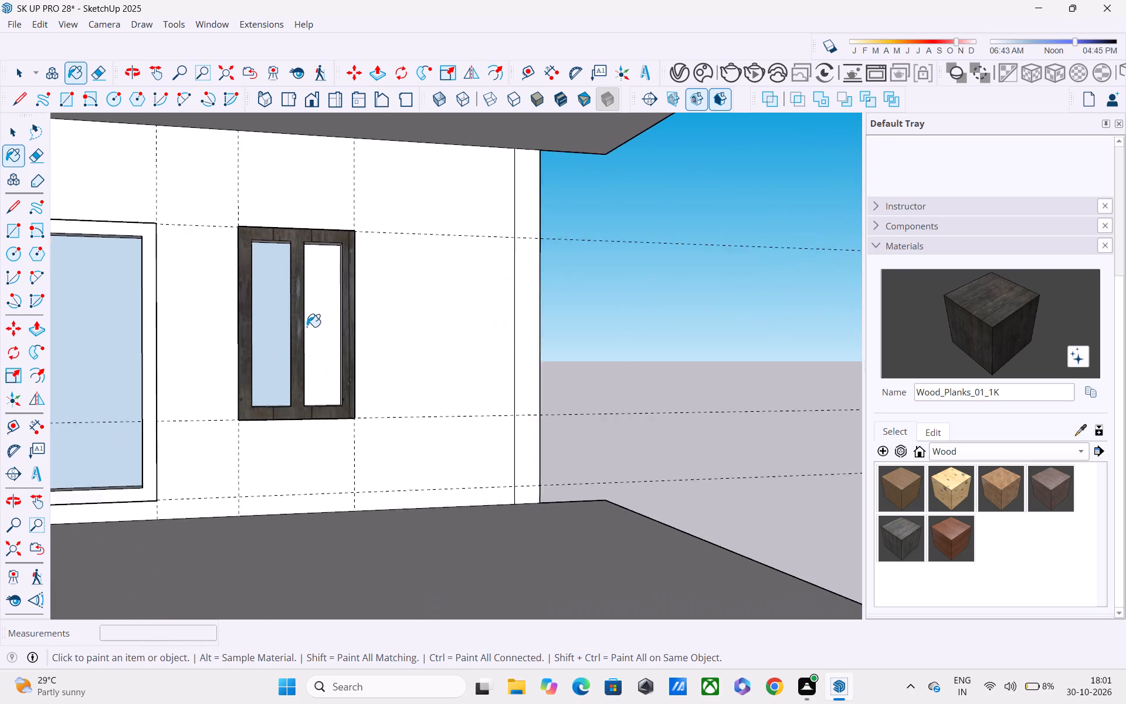
middle_click_drag(310, 327, 350, 379)
scroll(349, 383, "up", 8)
left_click(367, 330)
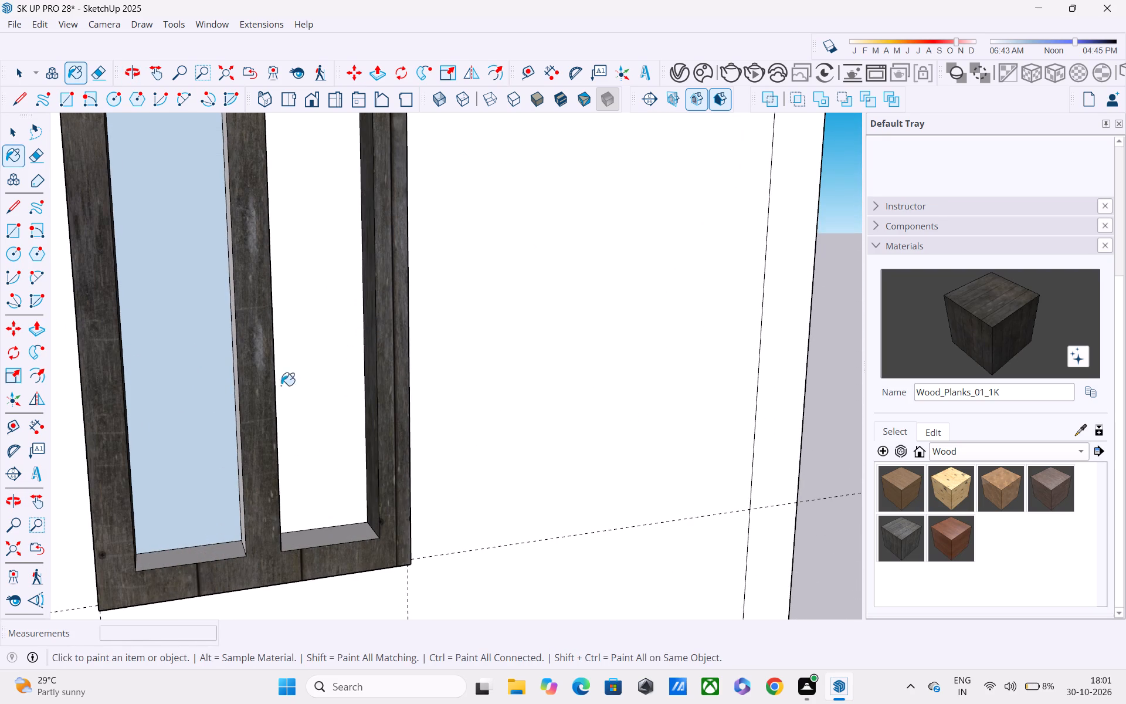
middle_click_drag(249, 369, 293, 347)
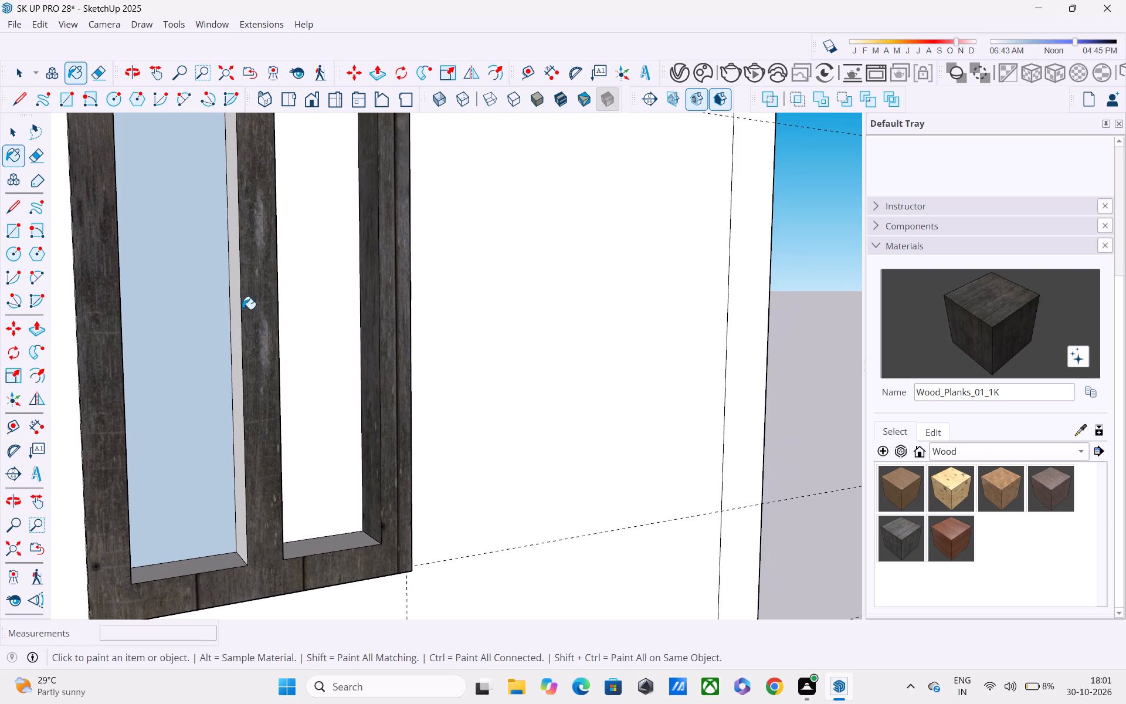
left_click(232, 292)
Paint the bottom and top inner faces of both middle-floor window openings with Wood_Planks_01_1K.
left_click(333, 547)
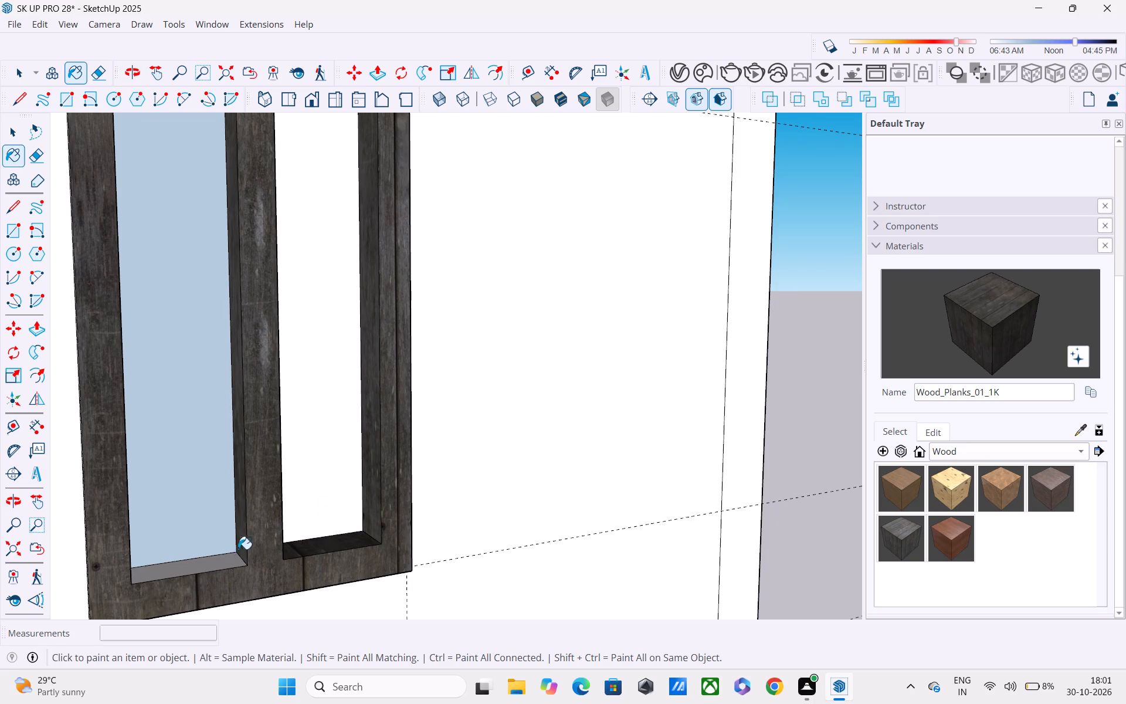
left_click(215, 559)
middle_click_drag(211, 558, 259, 679, "shift")
middle_click_drag(280, 357, 273, 213)
left_click(269, 247)
left_click(346, 280)
Paint the front of the middle-floor door frame beside the window with Wood_Planks_01_1K.
middle_click_drag(348, 280, 377, 258, "shift")
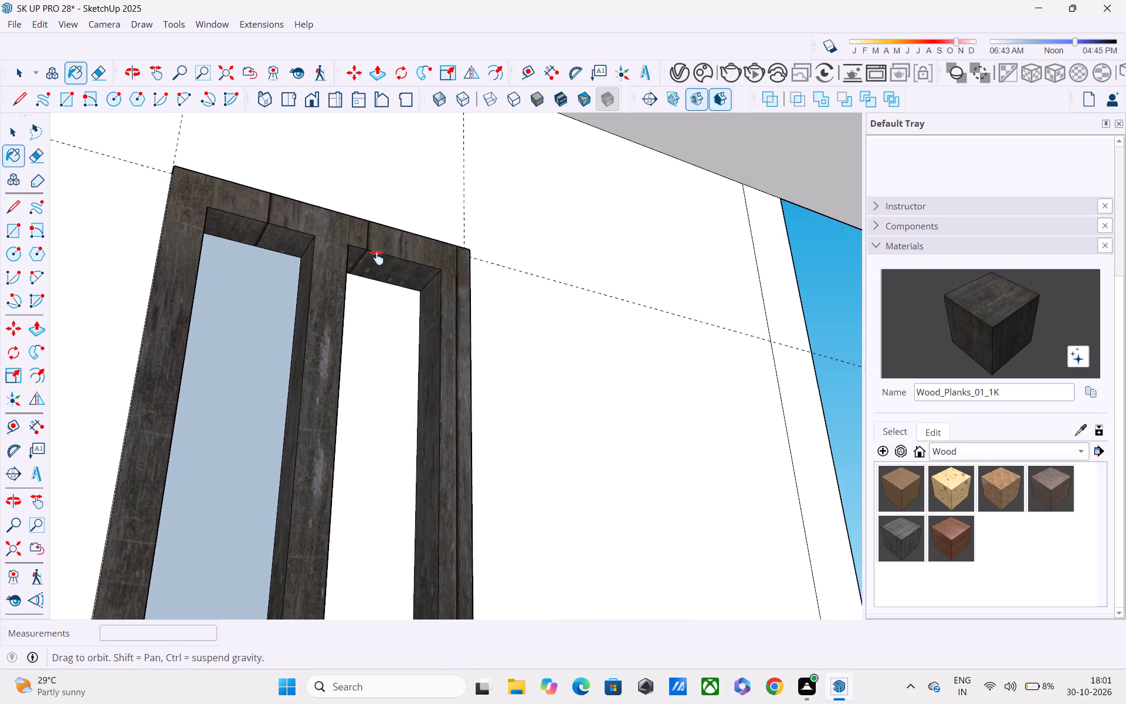
middle_click_drag(377, 258, 436, 242, "shift")
middle_click_drag(422, 289, 415, 293)
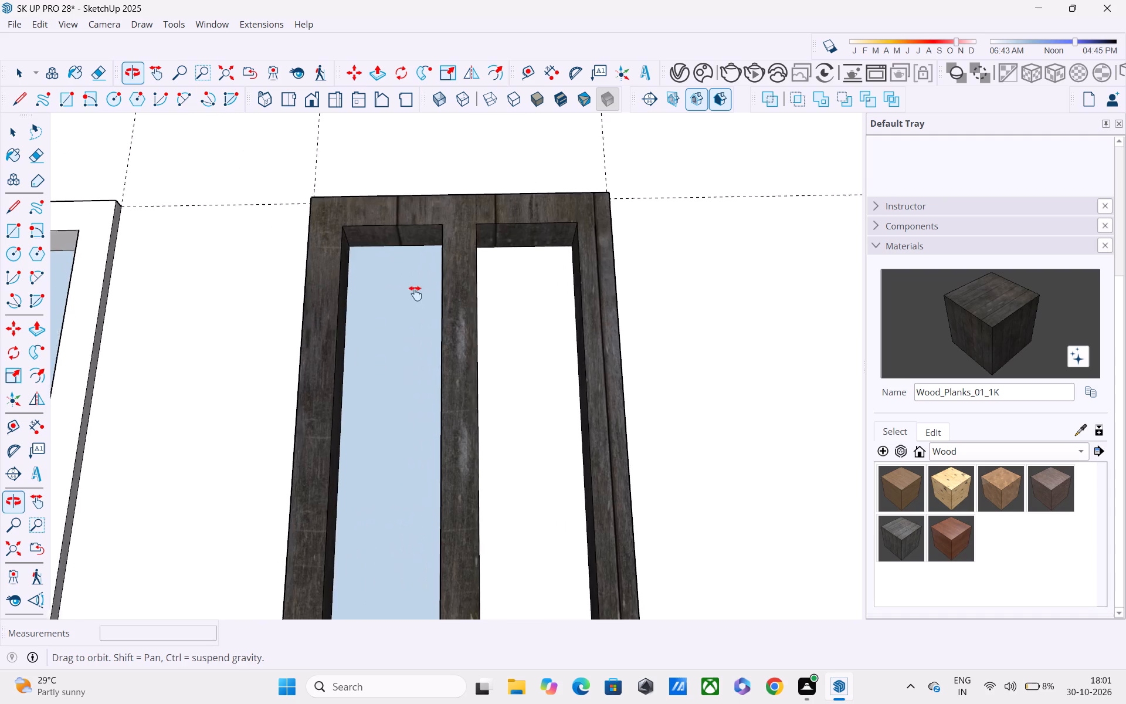
middle_click_drag(415, 293, 503, 273)
scroll(503, 273, "down", 1)
scroll(503, 273, "up", 1)
scroll(486, 273, "down", 5)
left_click(296, 306)
Paint the left inner face of the middle-floor door frame with Wood_Planks_01_1K.
middle_click_drag(282, 282, 420, 267, "shift")
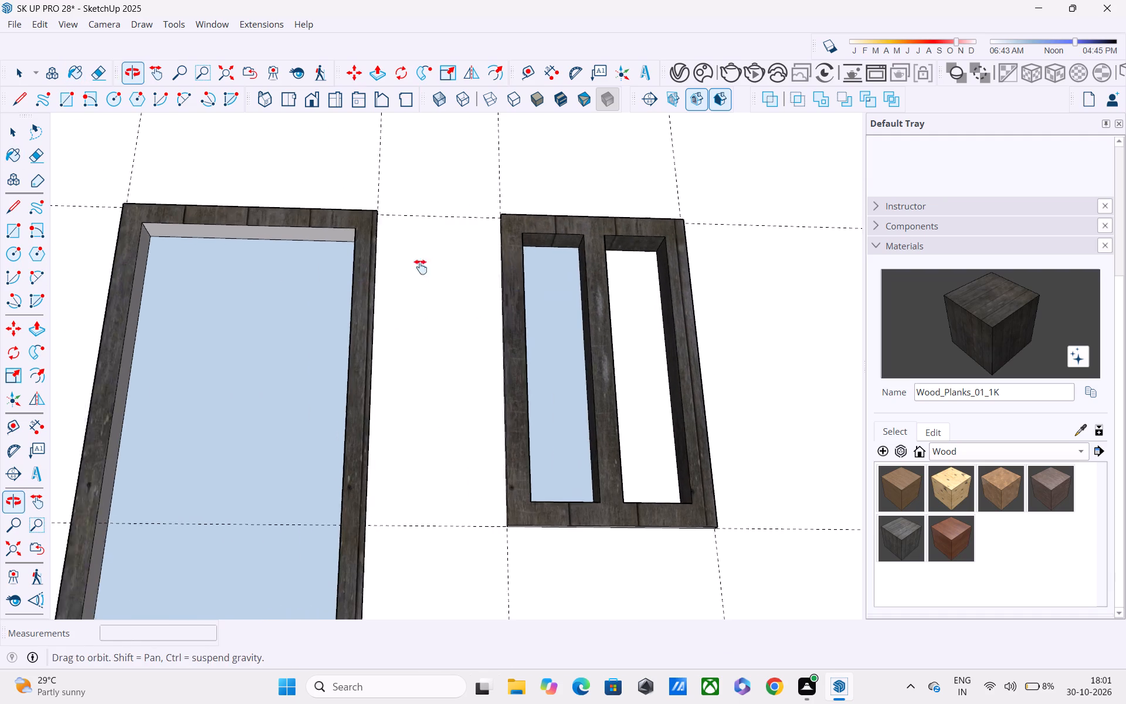
middle_click_drag(420, 267, 440, 256, "shift")
middle_click_drag(433, 266, 381, 229)
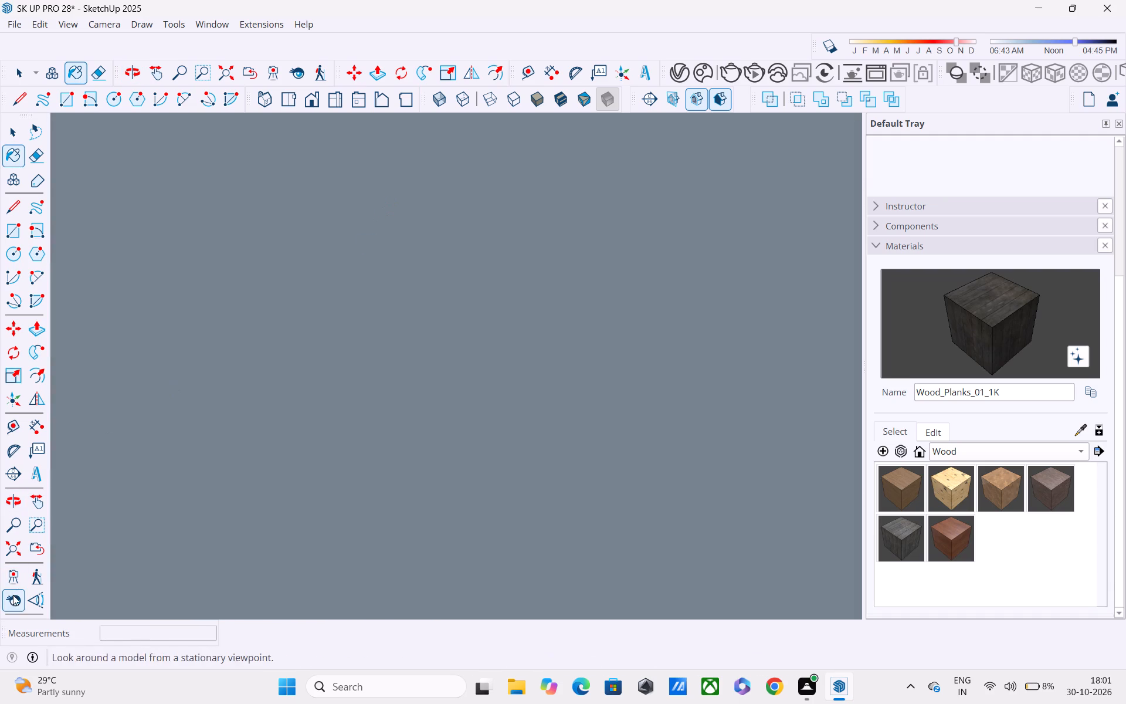
left_click(18, 541)
scroll(413, 445, "up", 4)
middle_click_drag(623, 462, 568, 419, "shift")
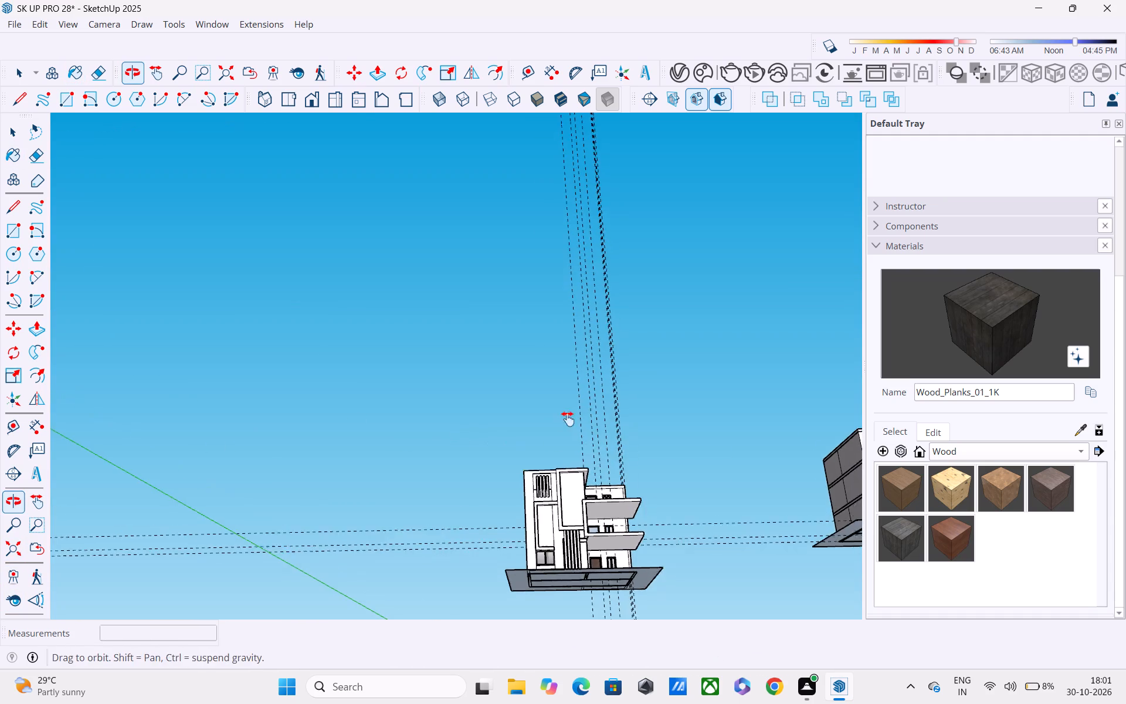
middle_click_drag(568, 419, 514, 329, "shift")
scroll(591, 503, "up", 4)
middle_click_drag(528, 413, 358, 479)
scroll(597, 437, "up", 7)
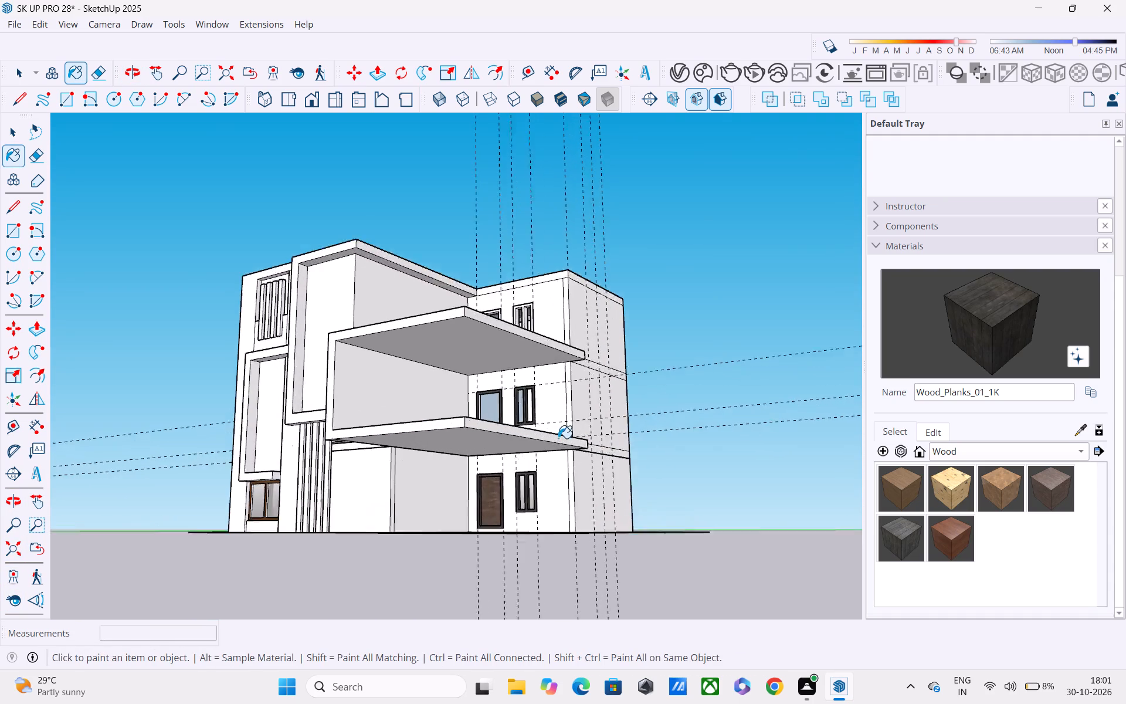
scroll(558, 438, "up", 12)
middle_click_drag(459, 401, 419, 448)
scroll(427, 429, "up", 6)
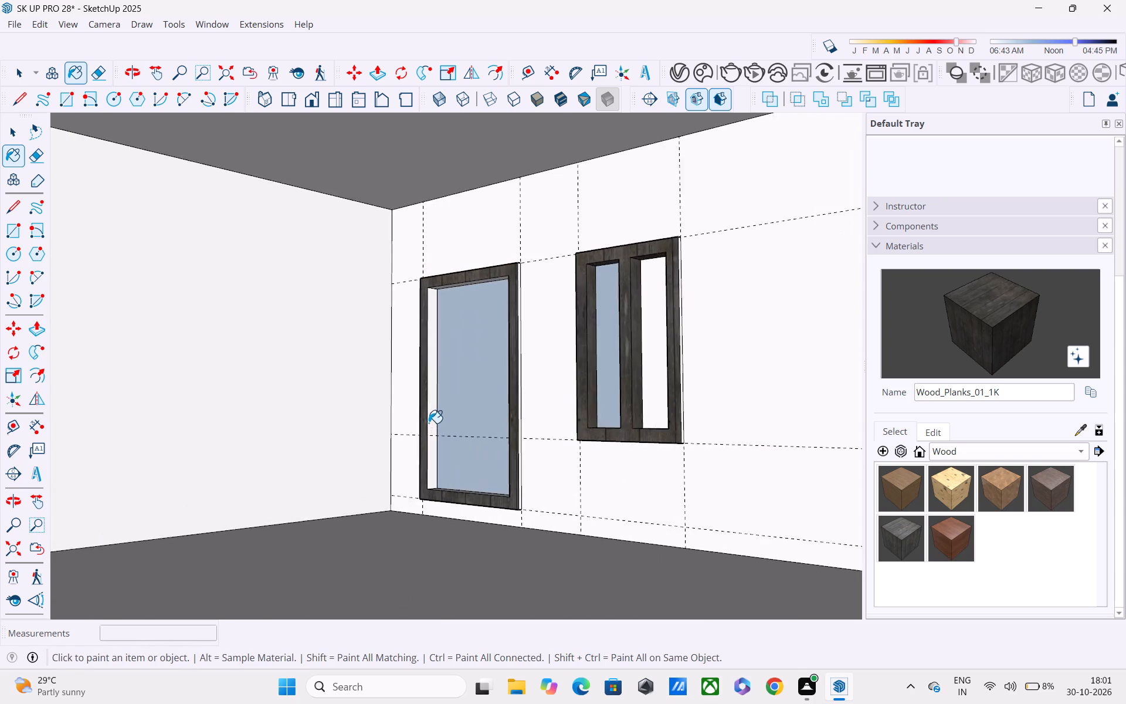
scroll(429, 423, "up", 4)
left_click(432, 412)
Paint the bottom and right inner faces of the middle-floor door frame with Wood_Planks_01_1K.
middle_click_drag(463, 472, 557, 524)
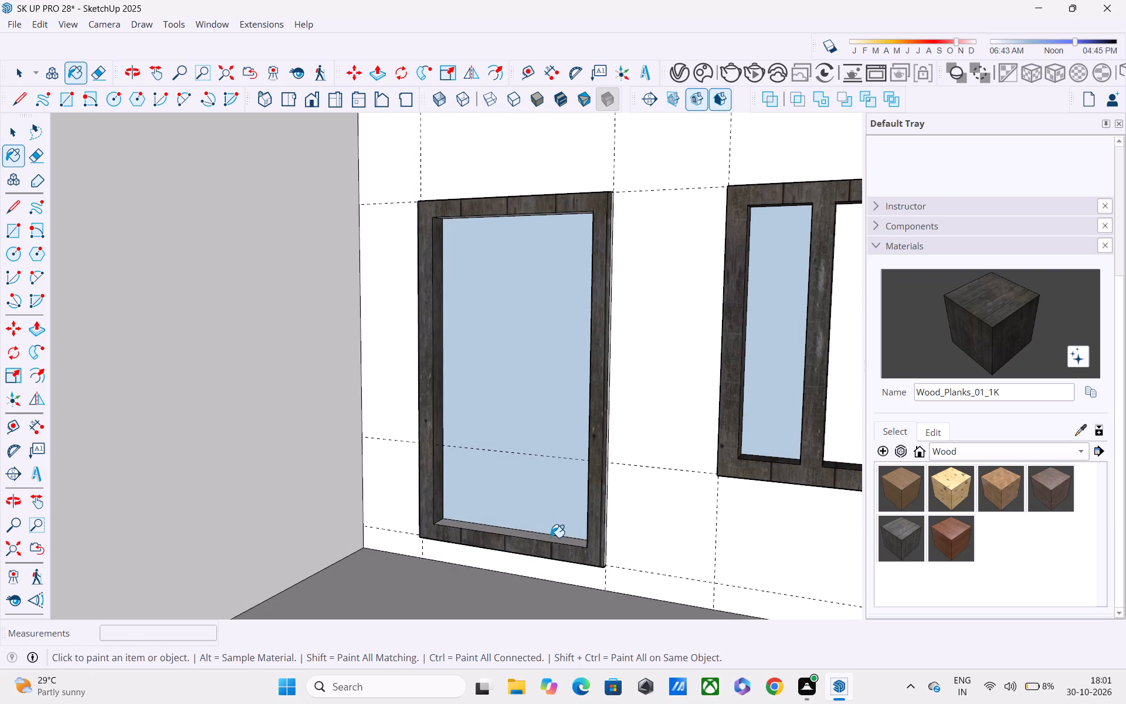
left_click(551, 537)
middle_click_drag(548, 537, 423, 493)
middle_click_drag(469, 469, 771, 498)
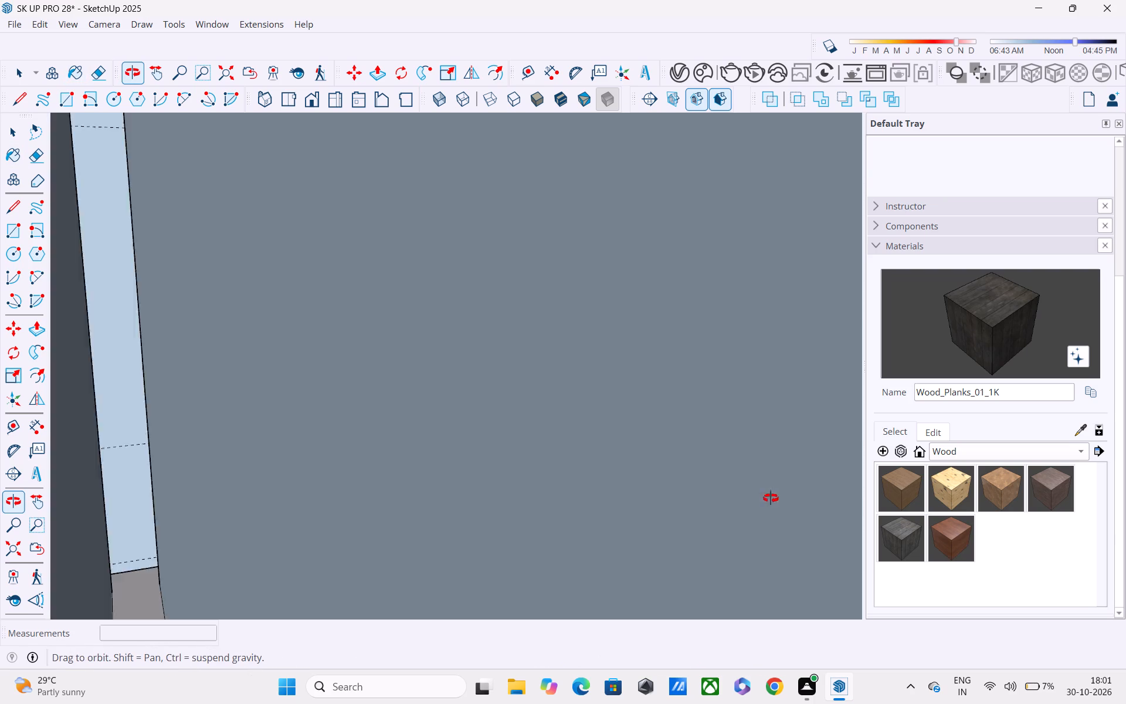
middle_click_drag(771, 498, 589, 436)
scroll(622, 447, "up", 3)
scroll(506, 413, "up", 3)
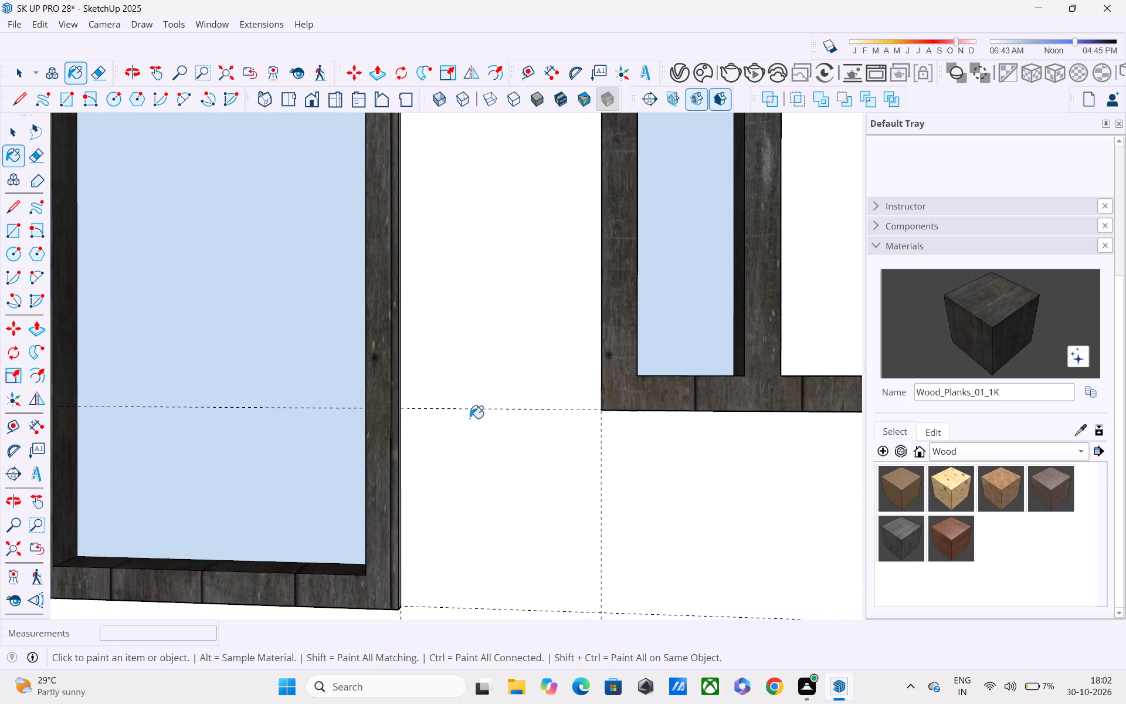
middle_click_drag(470, 419, 665, 503)
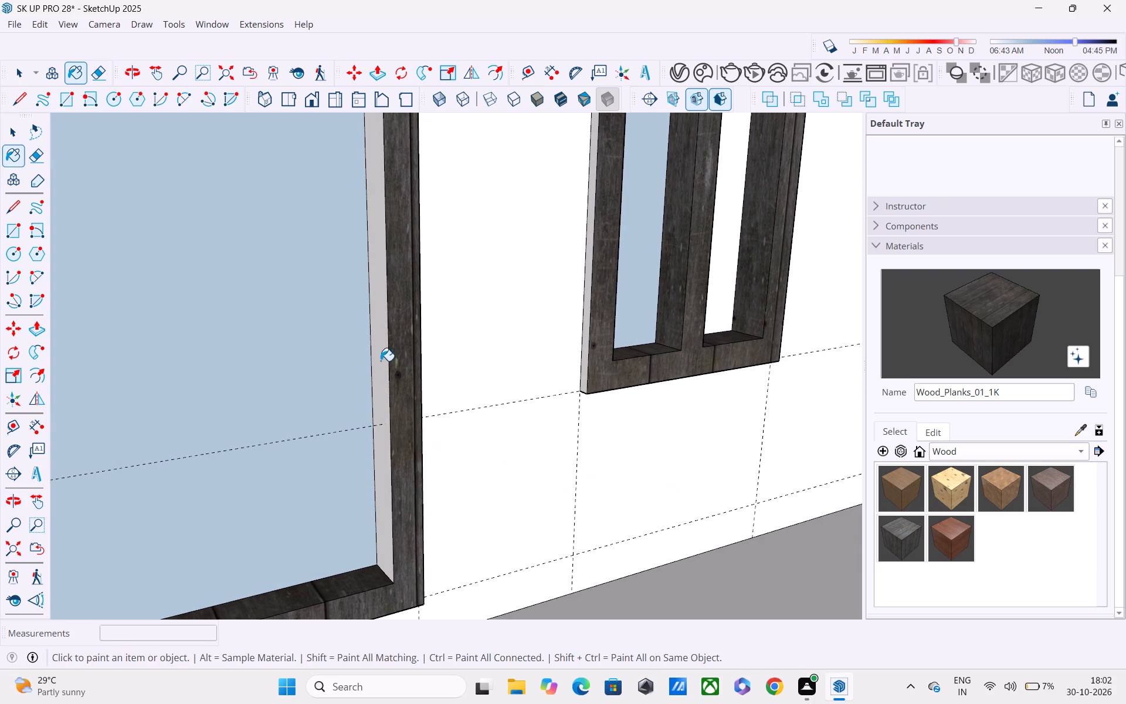
left_click(380, 360)
Paint the top inner face of the middle-floor door frame with Wood_Planks_01_1K.
middle_click_drag(385, 375, 510, 620)
scroll(510, 598, "down", 4)
middle_click_drag(490, 563, 487, 557)
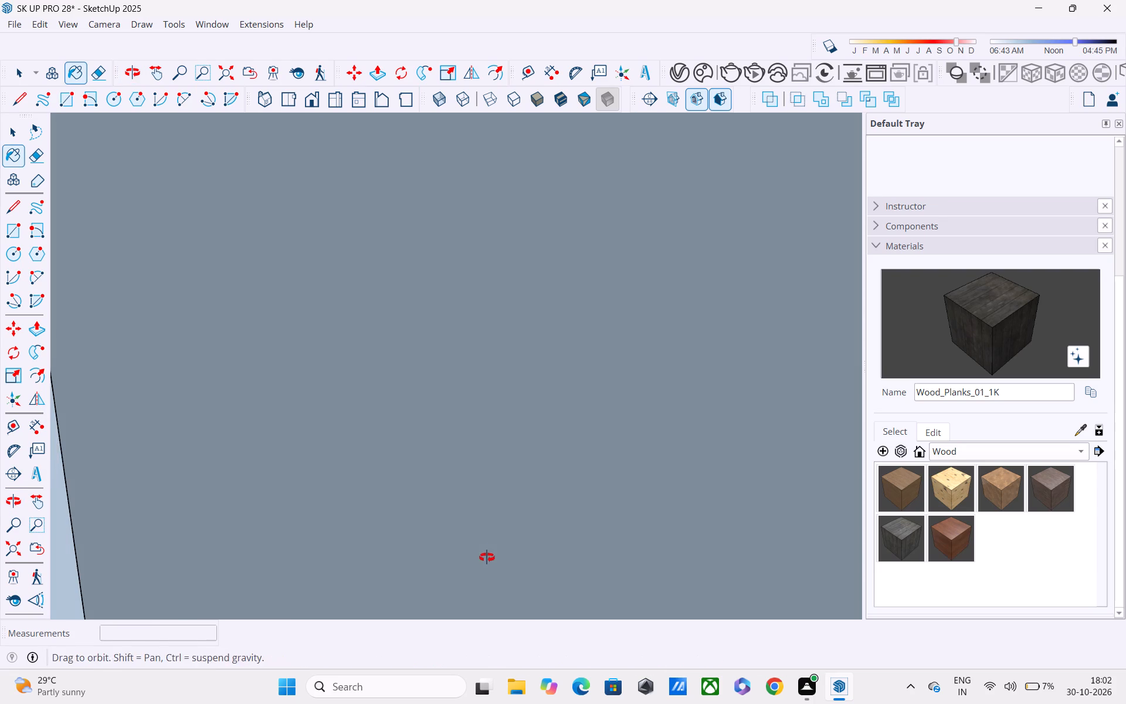
middle_click_drag(487, 557, 486, 557)
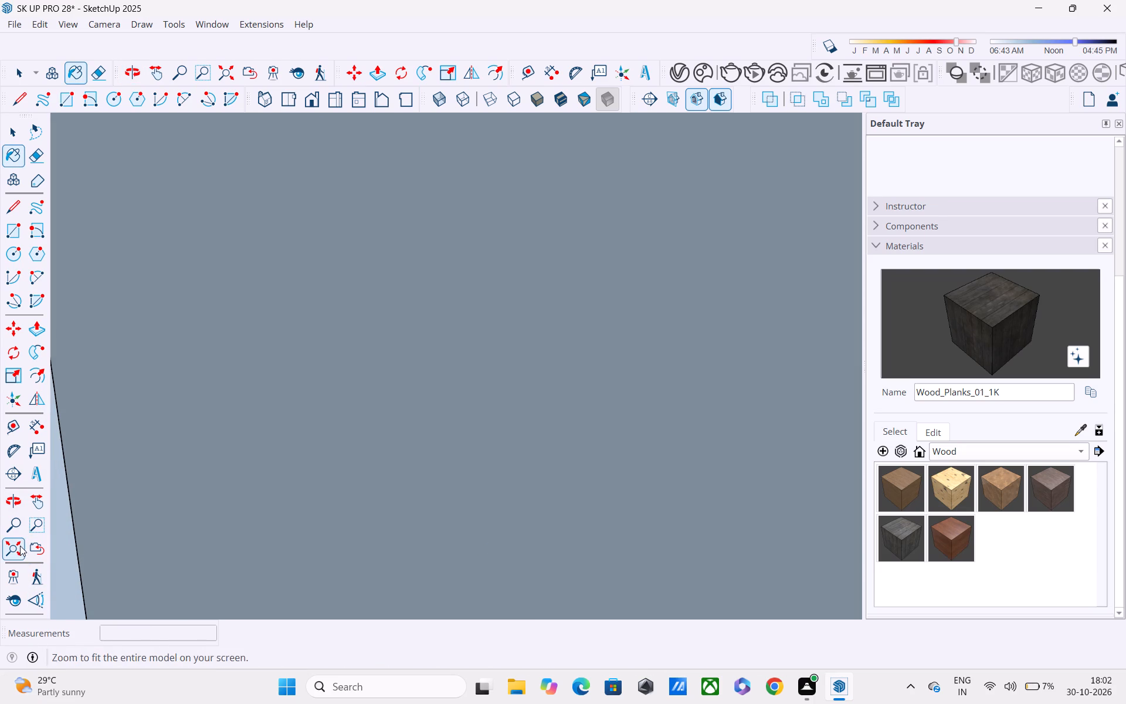
left_click(20, 546)
scroll(423, 390, "up", 3)
middle_click_drag(422, 405, 418, 593, "shift")
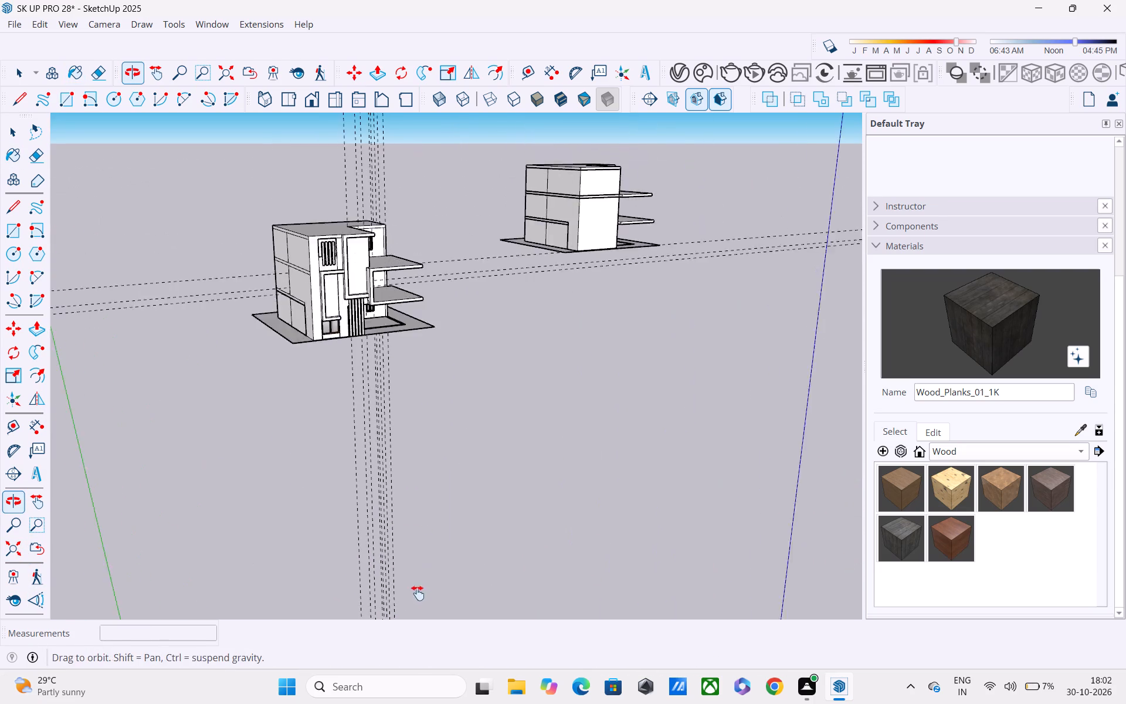
middle_click_drag(418, 593, 418, 594, "shift")
scroll(414, 417, "up", 5)
middle_click_drag(399, 377, 452, 514)
scroll(452, 516, "up", 4, "shift")
middle_click_drag(410, 397, 425, 438)
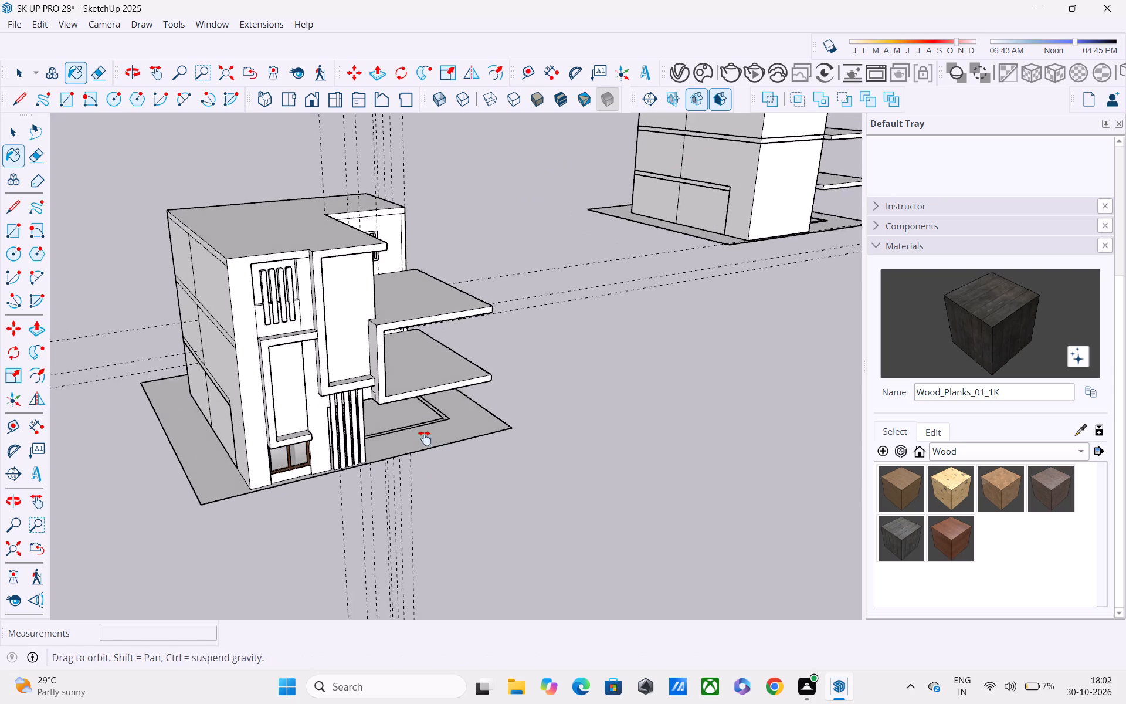
middle_click_drag(425, 438, 467, 553)
scroll(432, 453, "up", 6)
middle_click_drag(420, 449, 369, 292)
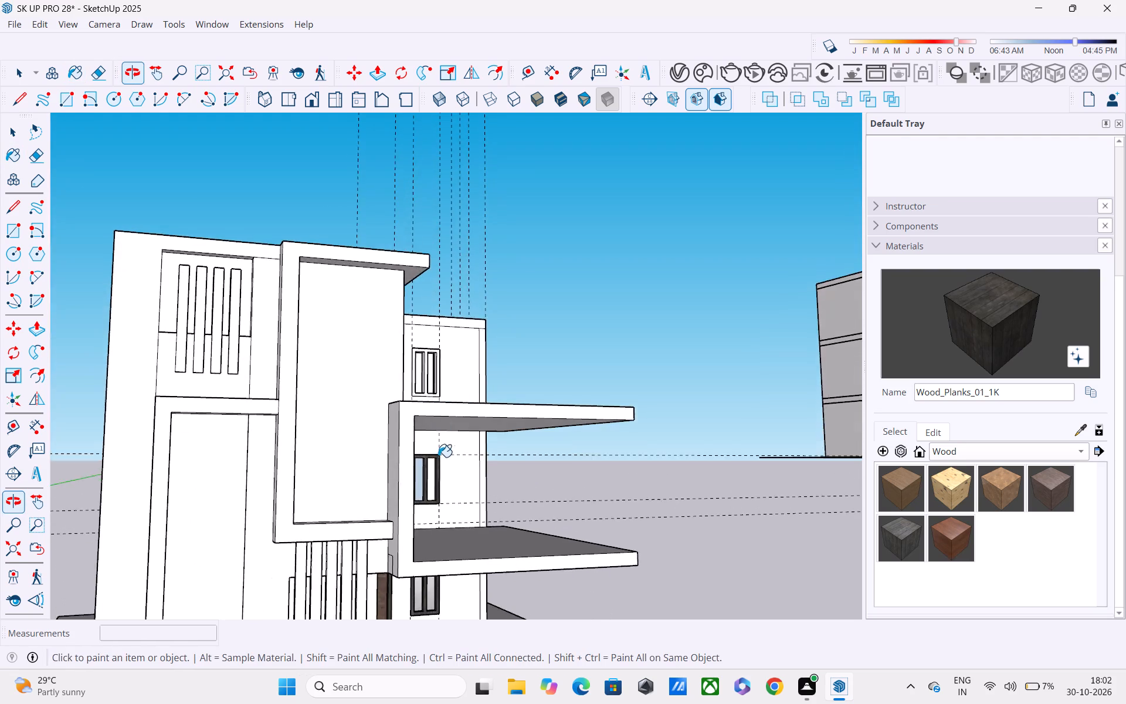
scroll(440, 468, "up", 8)
middle_click_drag(415, 451, 335, 431)
scroll(334, 431, "up", 5)
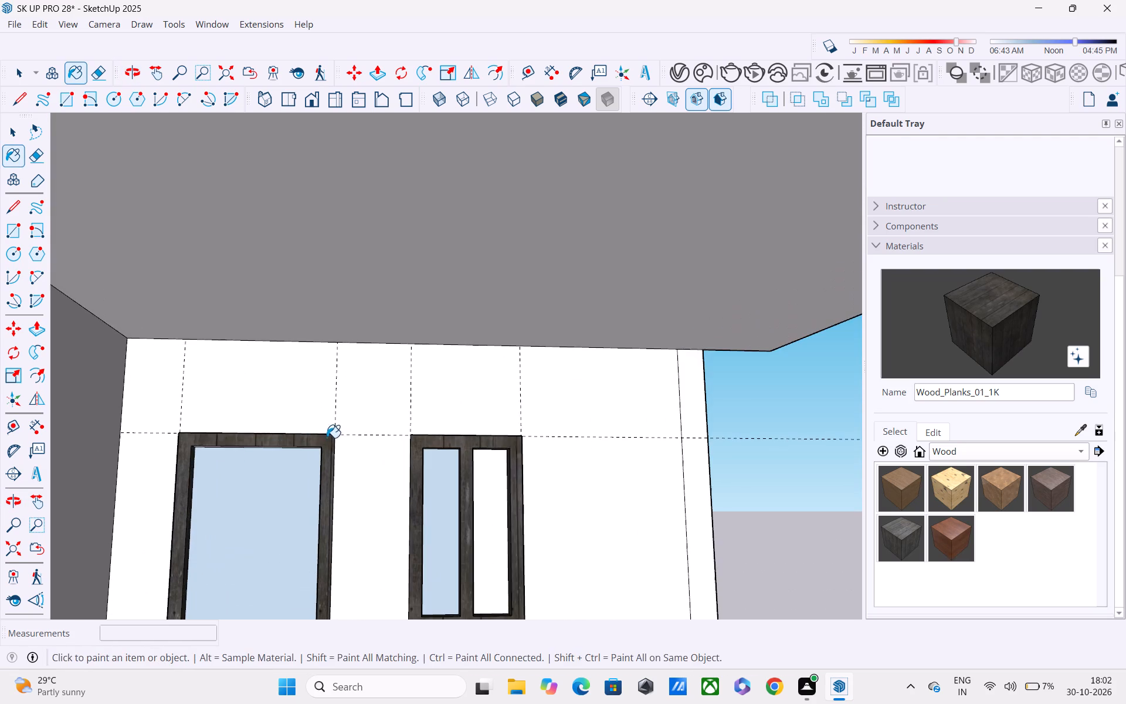
middle_click_drag(325, 450, 427, 468, "shift")
scroll(430, 461, "up", 5)
middle_click_drag(418, 459, 435, 354)
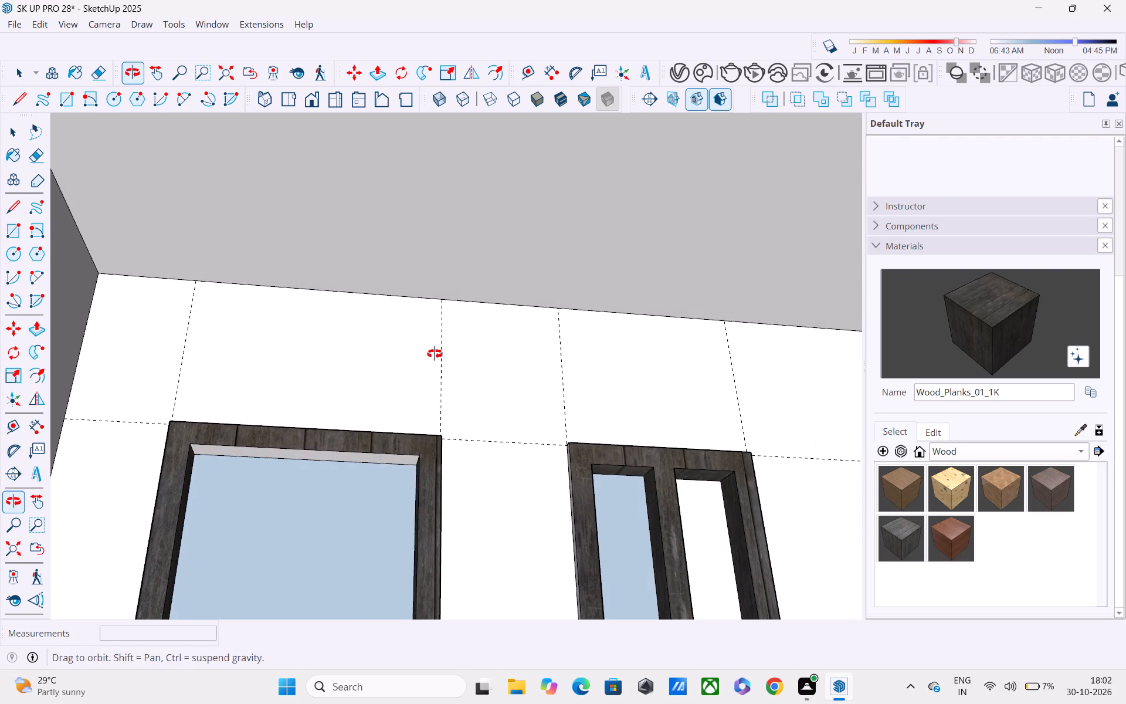
middle_click_drag(435, 354, 435, 353)
left_click(357, 456)
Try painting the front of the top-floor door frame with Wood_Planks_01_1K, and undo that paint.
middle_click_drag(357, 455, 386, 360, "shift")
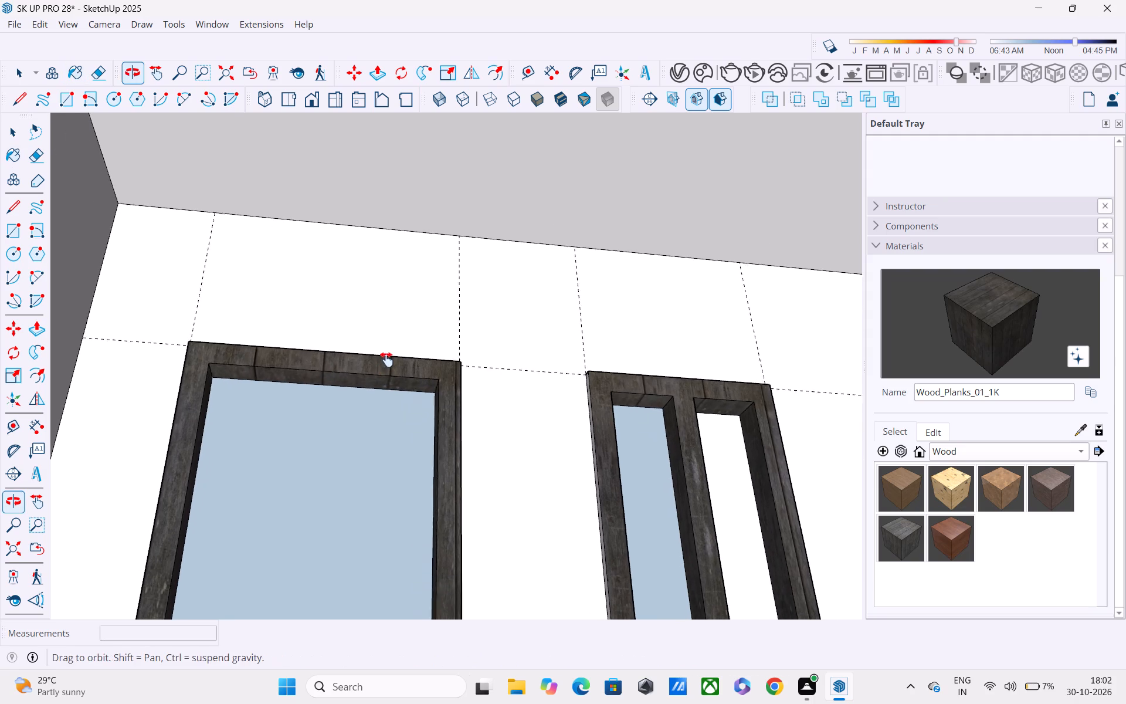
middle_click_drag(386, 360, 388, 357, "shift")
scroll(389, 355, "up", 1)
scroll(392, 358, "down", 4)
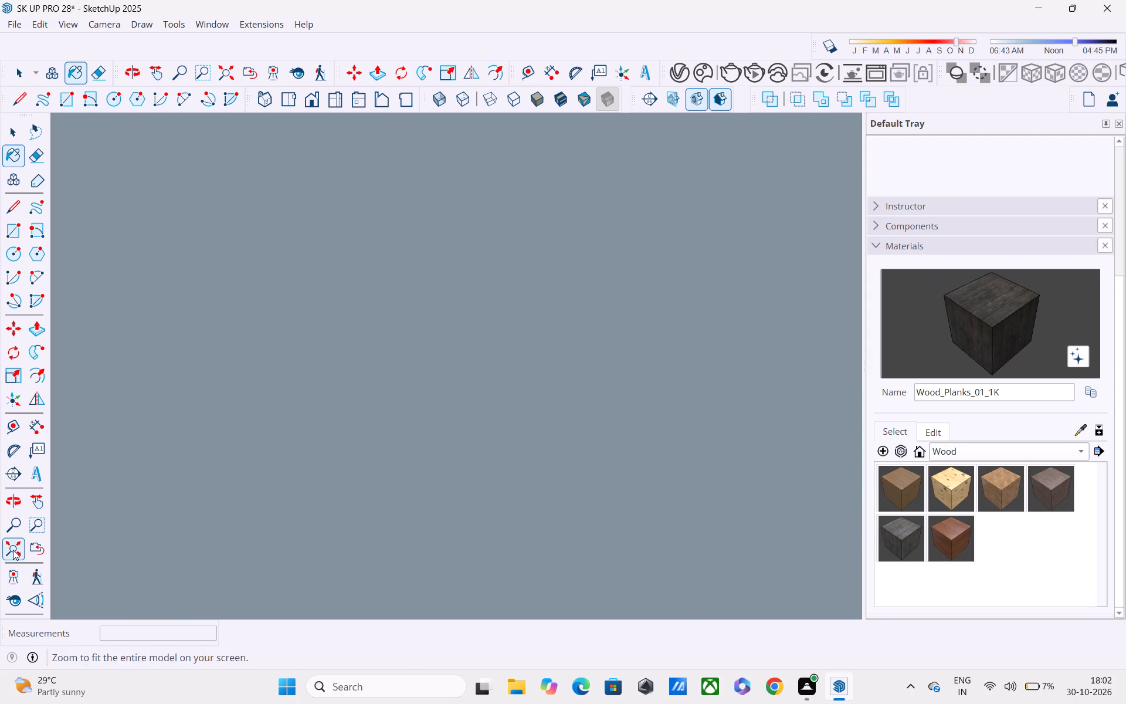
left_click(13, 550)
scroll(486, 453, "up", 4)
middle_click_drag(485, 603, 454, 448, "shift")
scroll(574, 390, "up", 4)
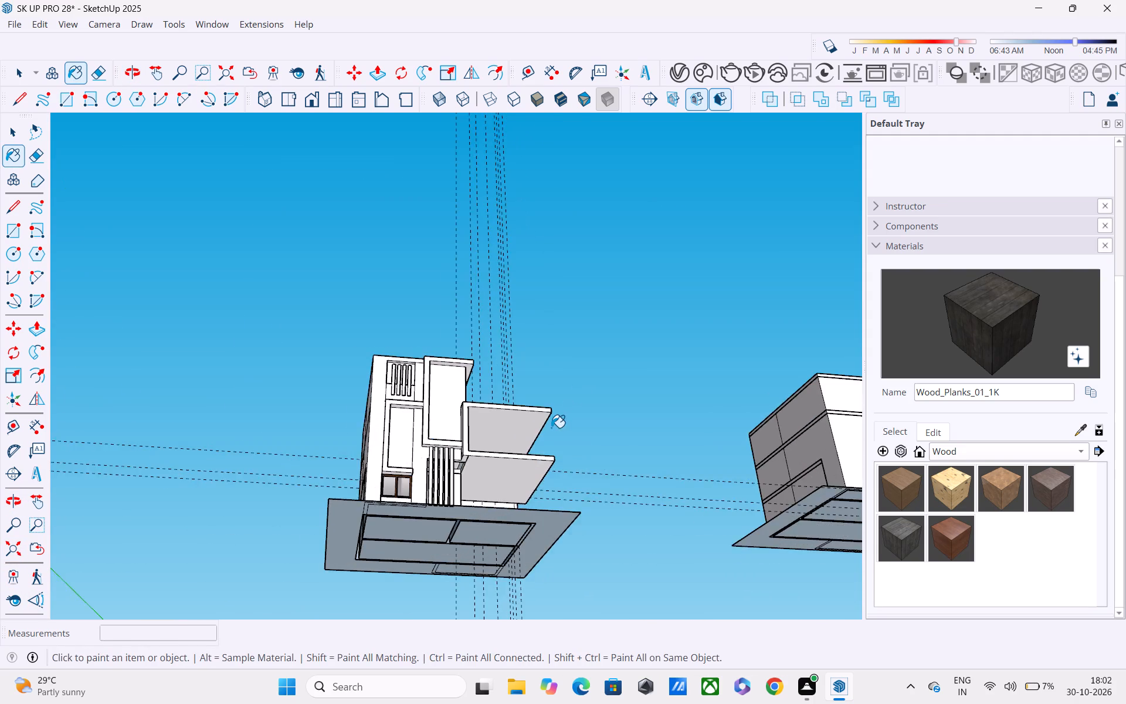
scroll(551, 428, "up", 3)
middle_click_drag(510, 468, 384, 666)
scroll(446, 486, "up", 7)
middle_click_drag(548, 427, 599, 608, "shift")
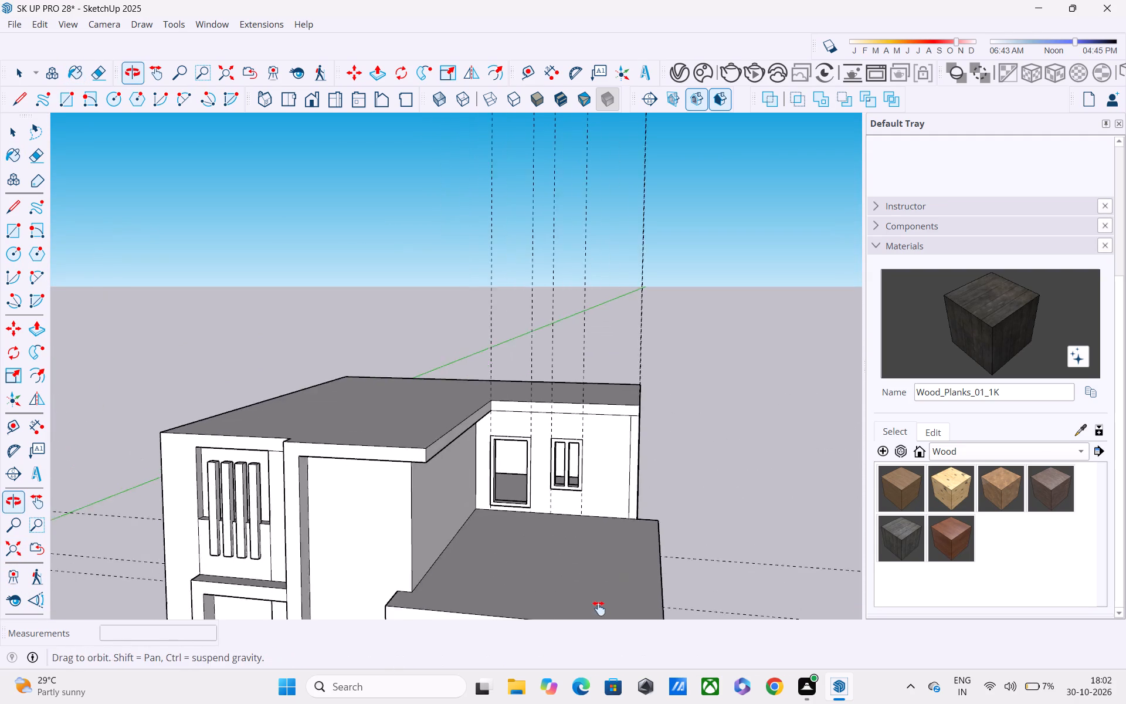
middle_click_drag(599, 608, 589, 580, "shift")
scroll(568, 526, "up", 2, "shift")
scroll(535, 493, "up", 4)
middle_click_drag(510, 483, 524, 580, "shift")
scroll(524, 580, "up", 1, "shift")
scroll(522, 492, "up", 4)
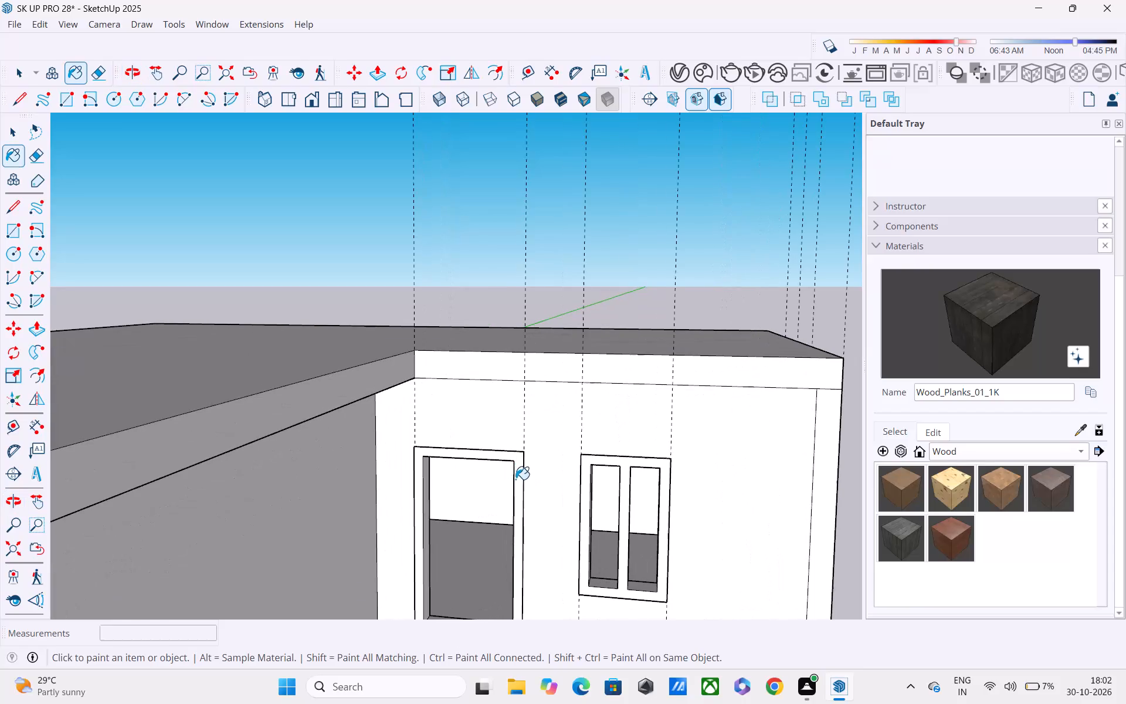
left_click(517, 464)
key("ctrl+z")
Paint both middle-floor window panes with Glass_Mirror_01 from the Glass materials.
scroll(517, 489, "down", 4)
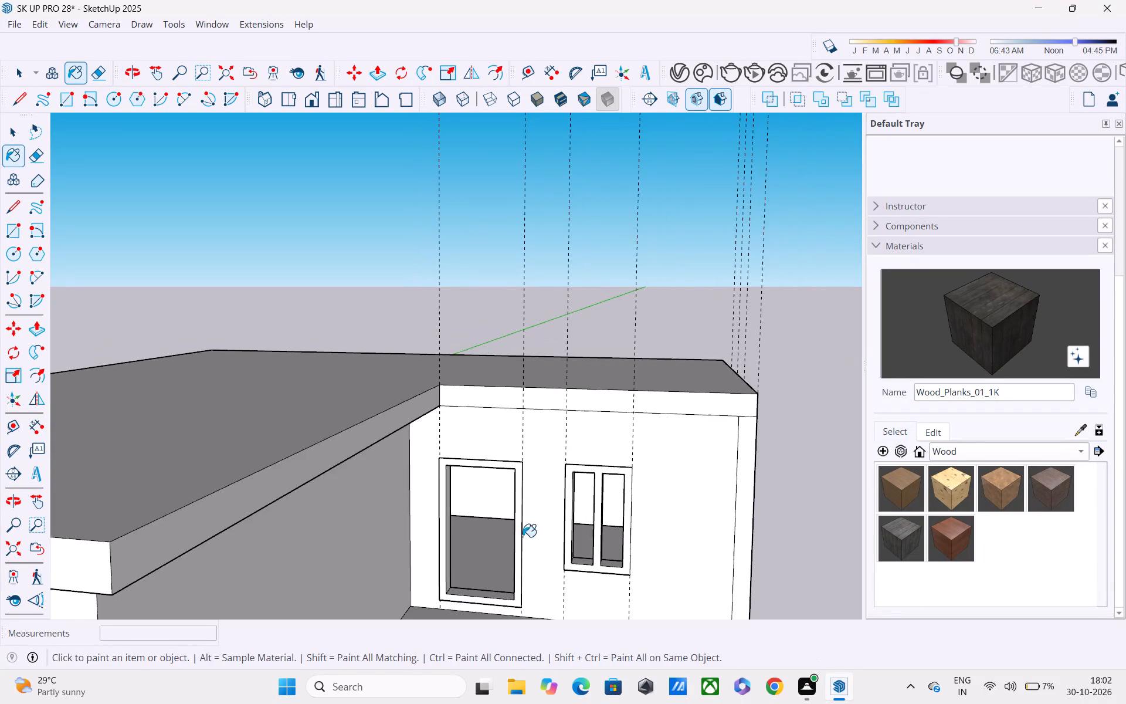
middle_click_drag(517, 538, 521, 371, "shift")
scroll(514, 396, "up", 2, "shift")
scroll(528, 368, "down", 4)
scroll(541, 436, "up", 1)
middle_click_drag(541, 436, 545, 331, "shift")
scroll(552, 331, "down", 3)
middle_click_drag(552, 381, 550, 354)
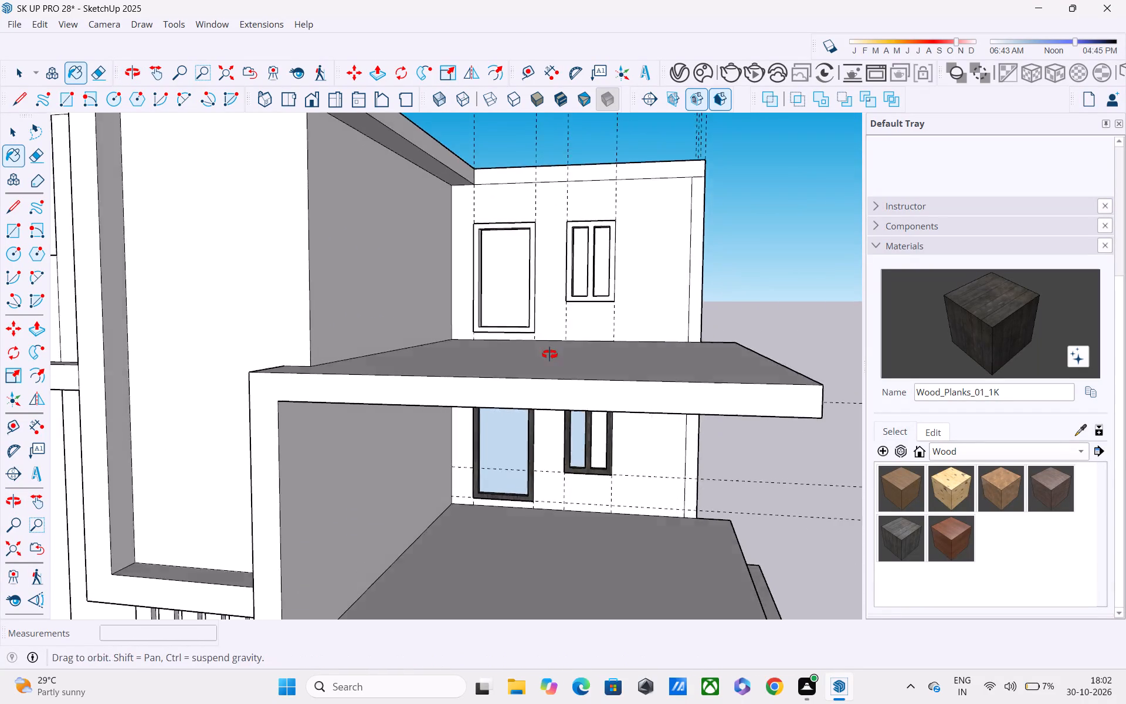
middle_click_drag(550, 354, 550, 335)
scroll(550, 335, "up", 2)
key("space")
left_click(1000, 451)
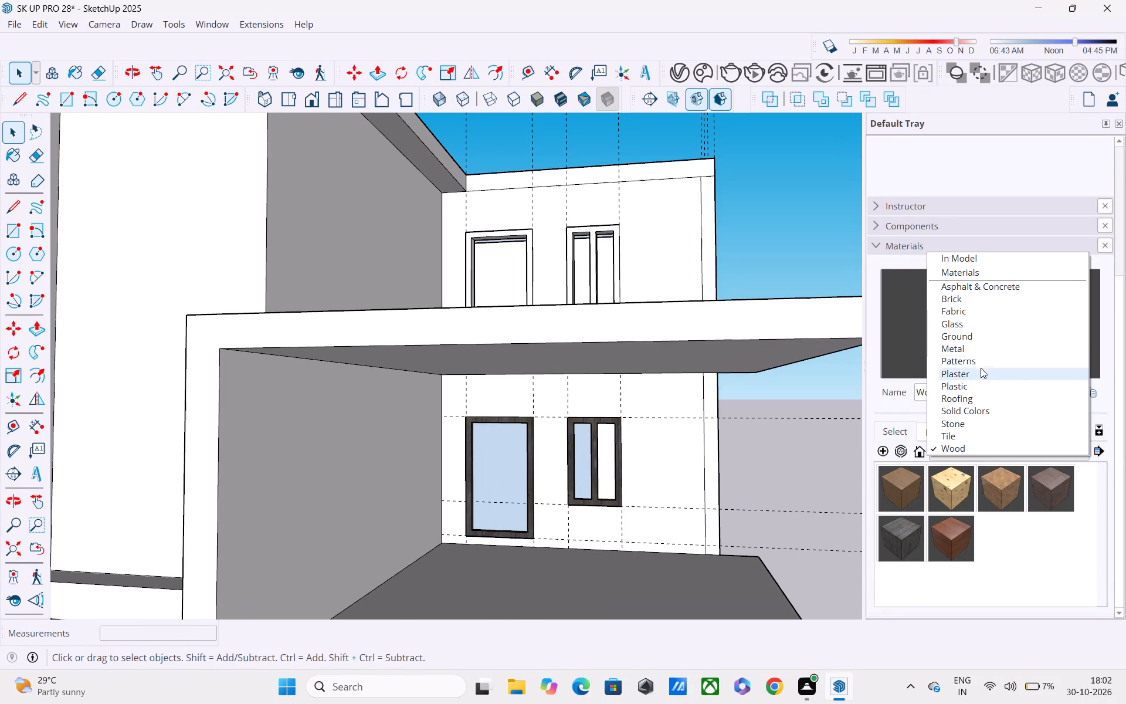
left_click(965, 324)
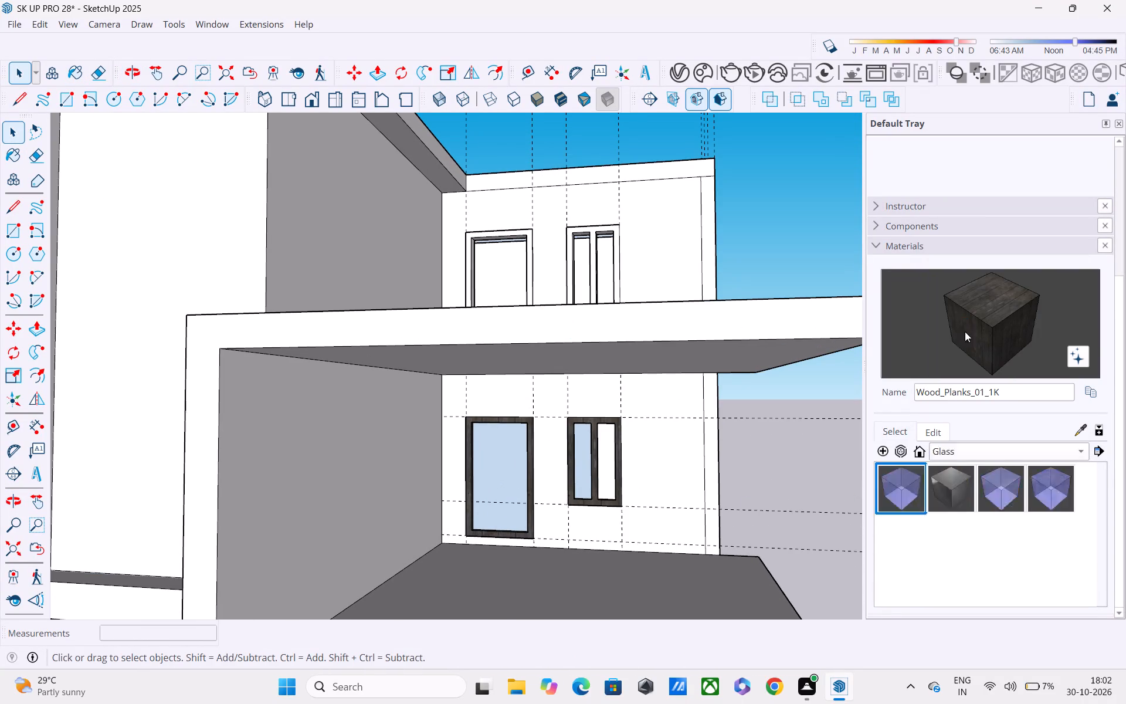
left_click(960, 480)
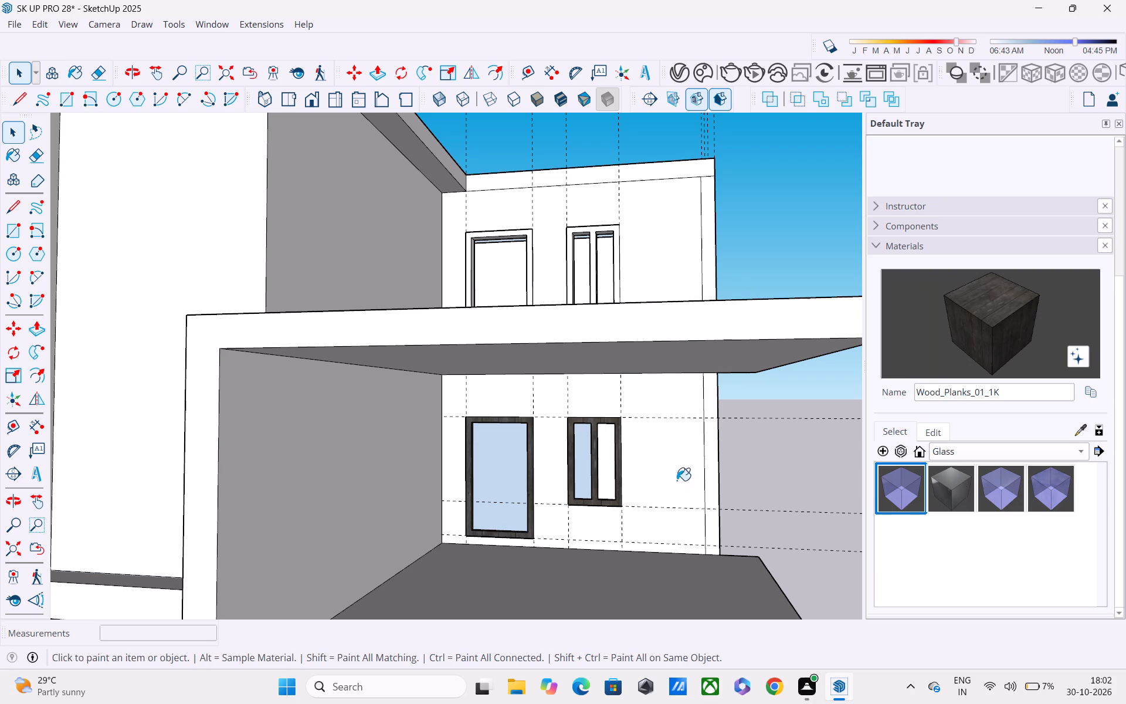
scroll(610, 455, "up", 1)
left_click(610, 455)
left_click(580, 453)
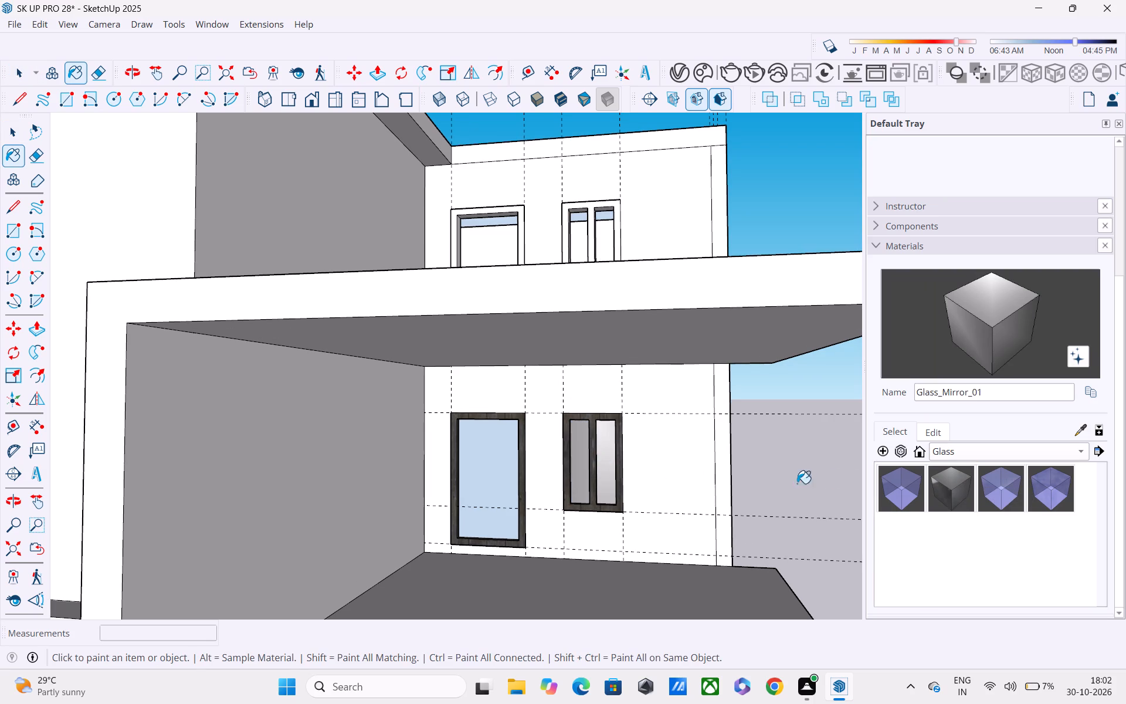
Paint the middle-floor door panel with Wood_Veneer_15_1K from the Wood materials.
left_click(973, 458)
left_click(991, 568)
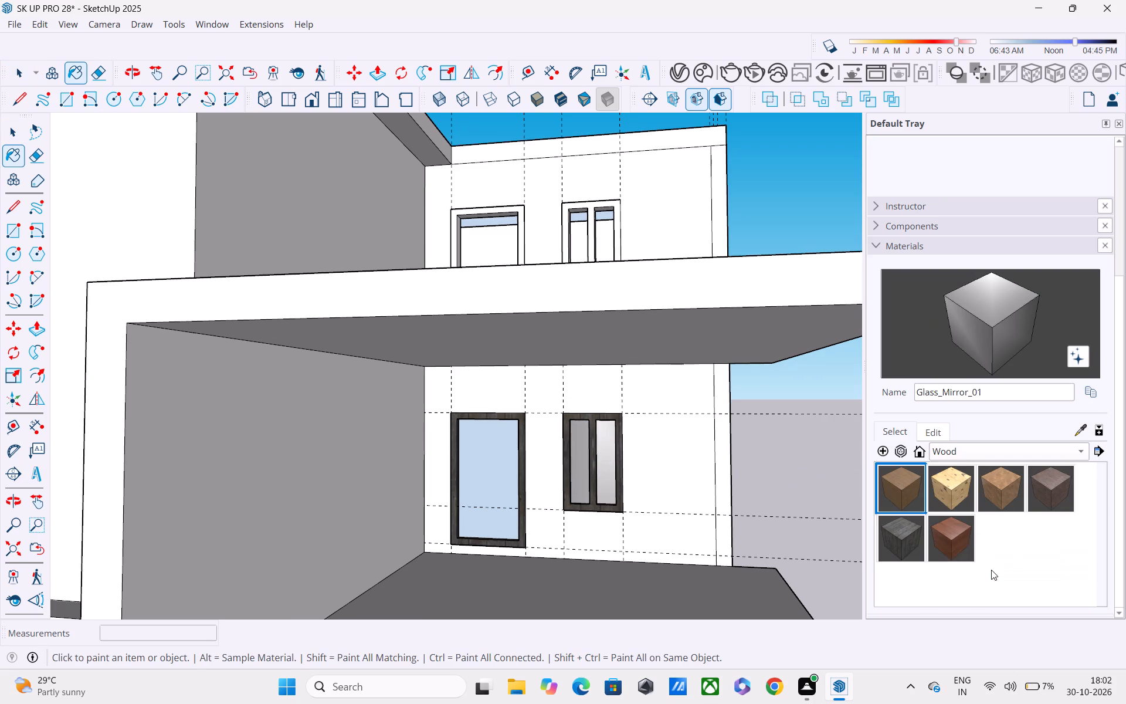
left_click(952, 531)
left_click(481, 474)
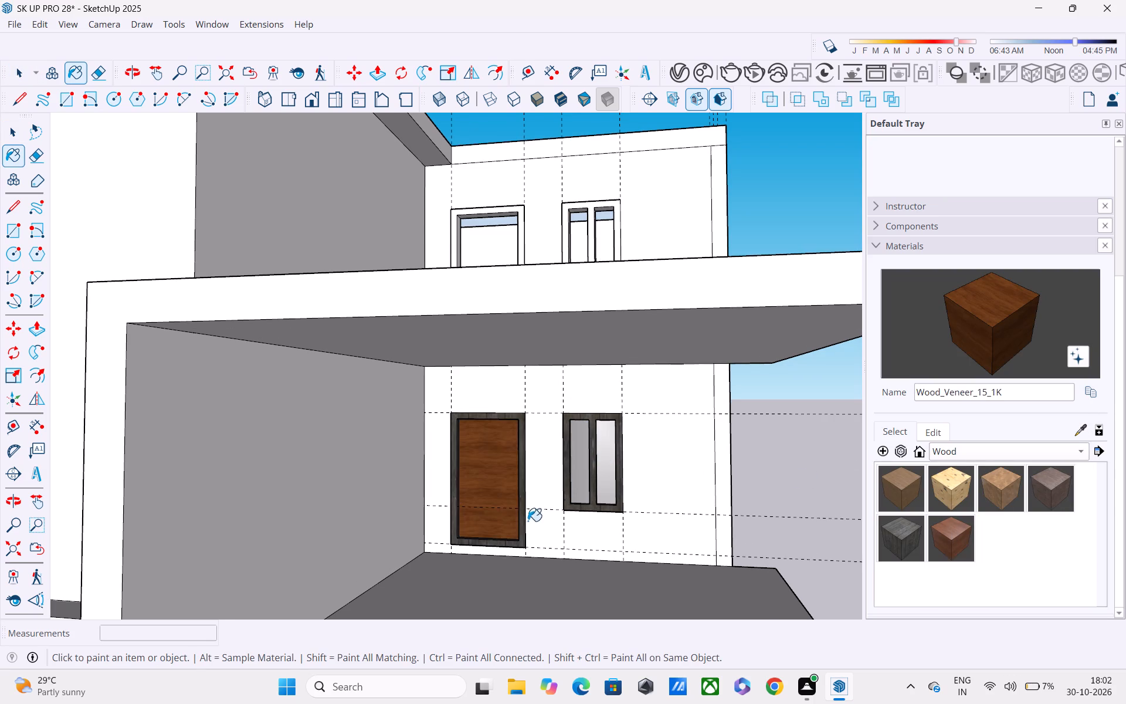
Stop painting and save the model.
scroll(528, 524, "down", 2)
key("space")
key("ctrl+s")
key("ctrl+s")
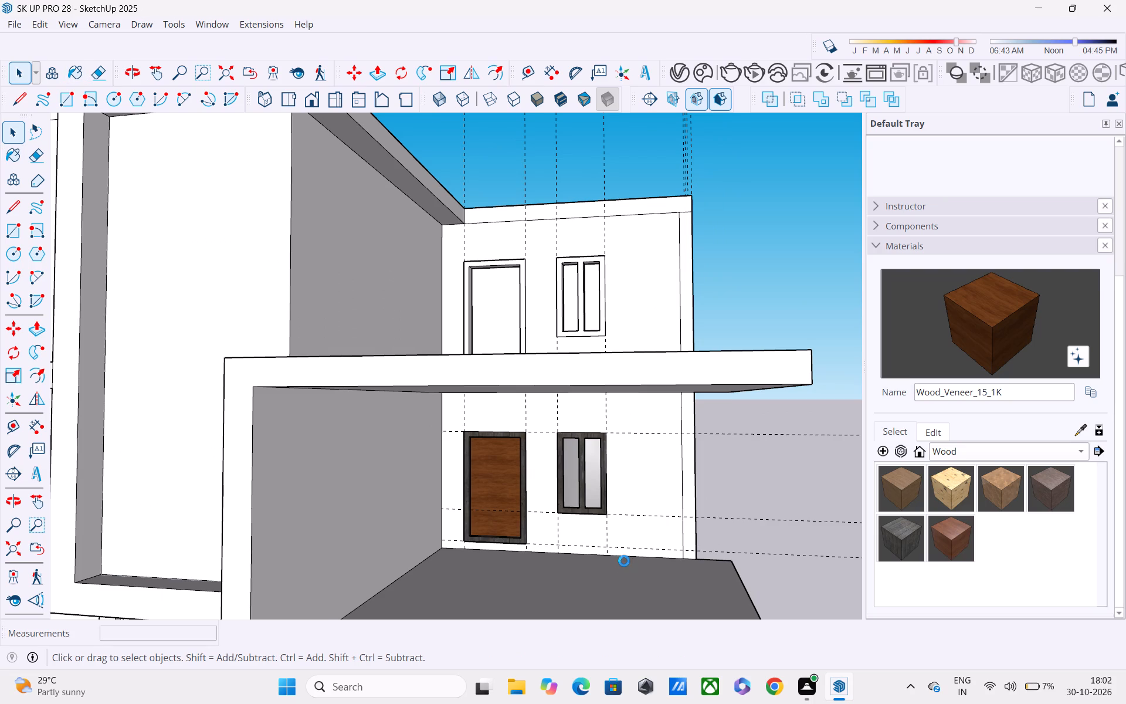
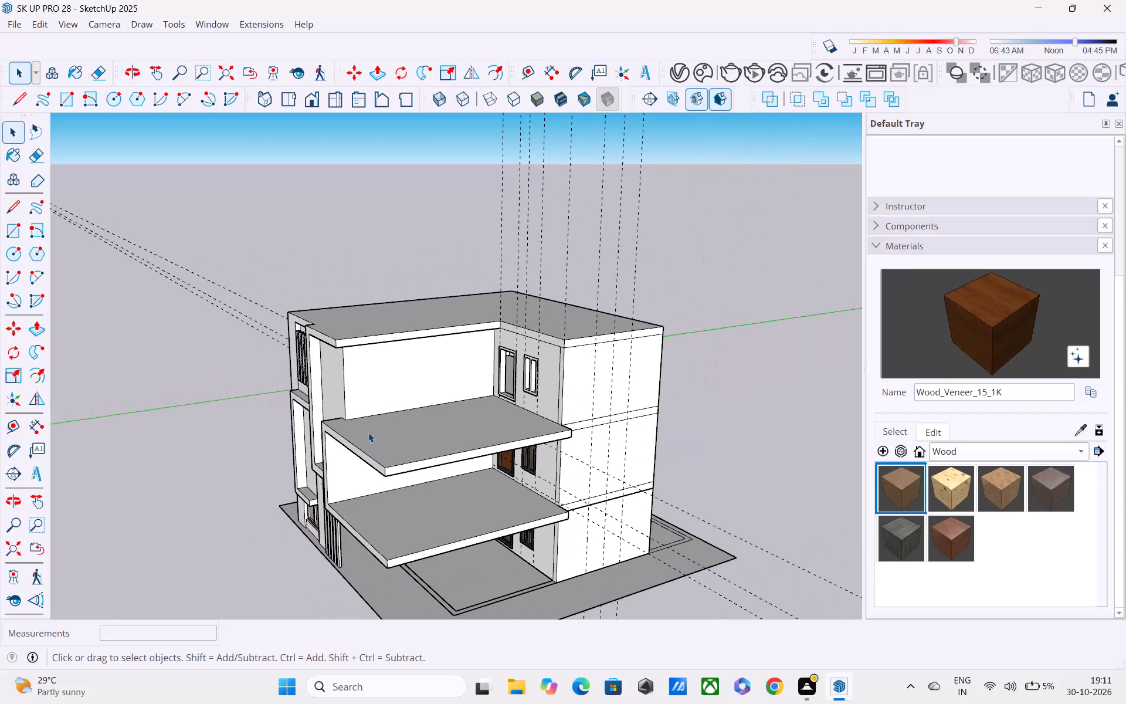
Examine the house exterior from several angles, including the balcony slabs, ground-floor porch and street-facing frames.
middle_click_drag(372, 437, 378, 422)
scroll(378, 422, "up", 1)
scroll(378, 422, "down", 2)
middle_click_drag(381, 432, 402, 404)
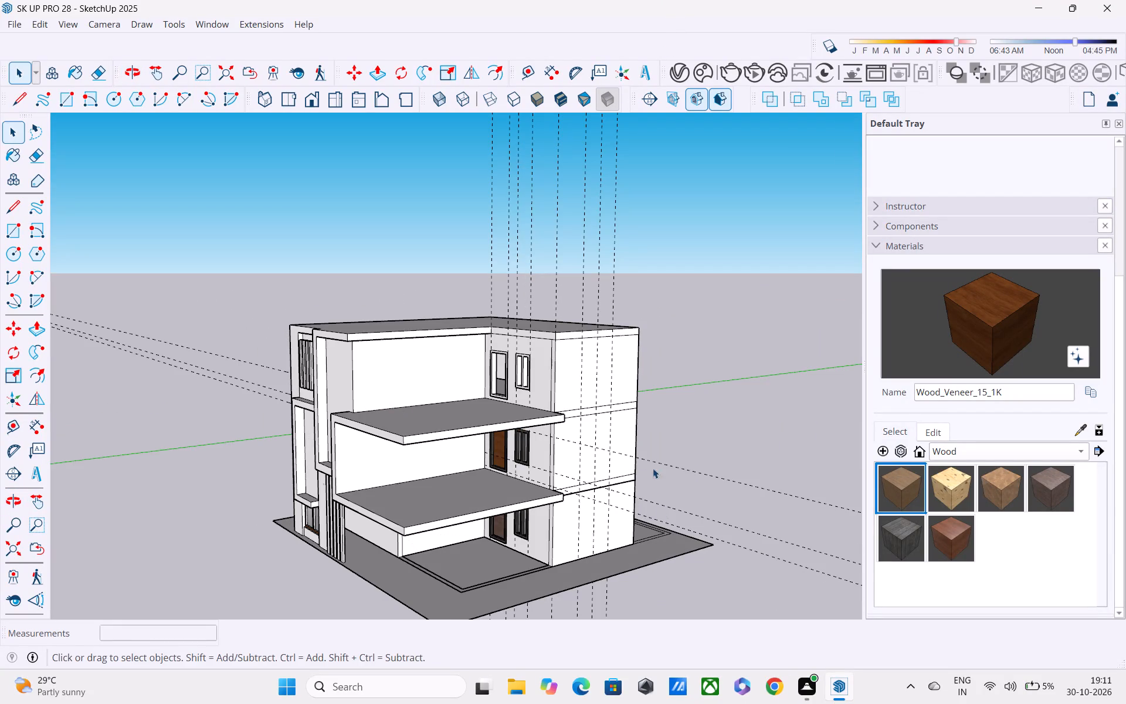
middle_click_drag(637, 451, 639, 371)
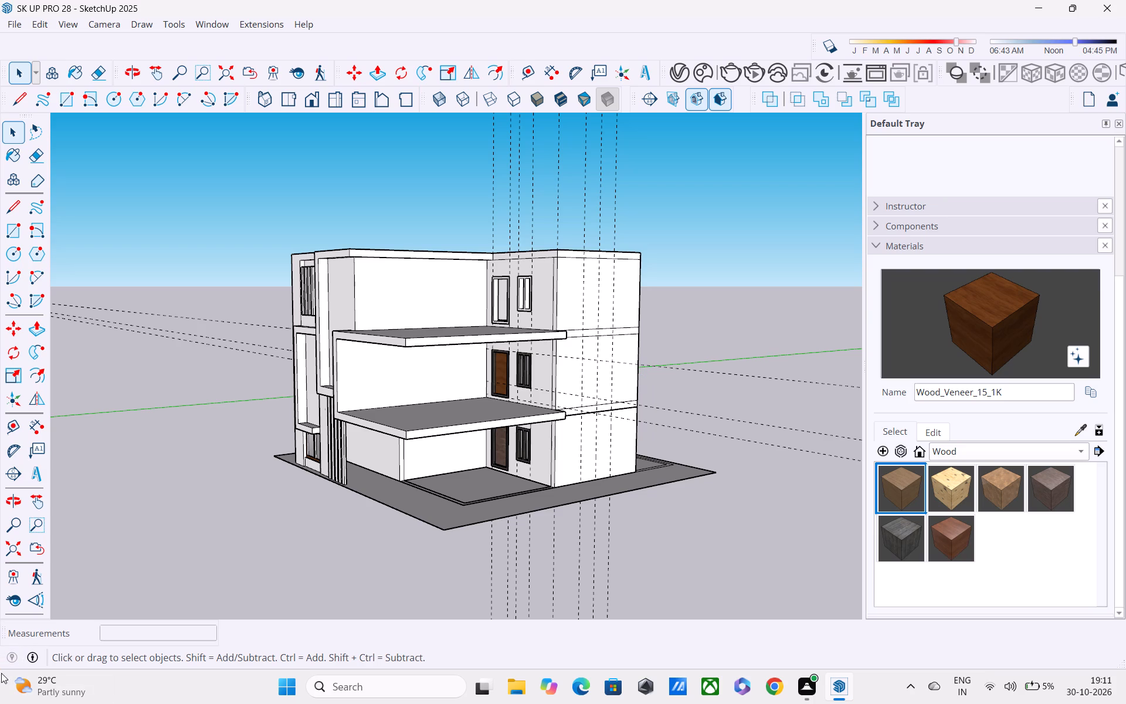
middle_click_drag(528, 466, 598, 388)
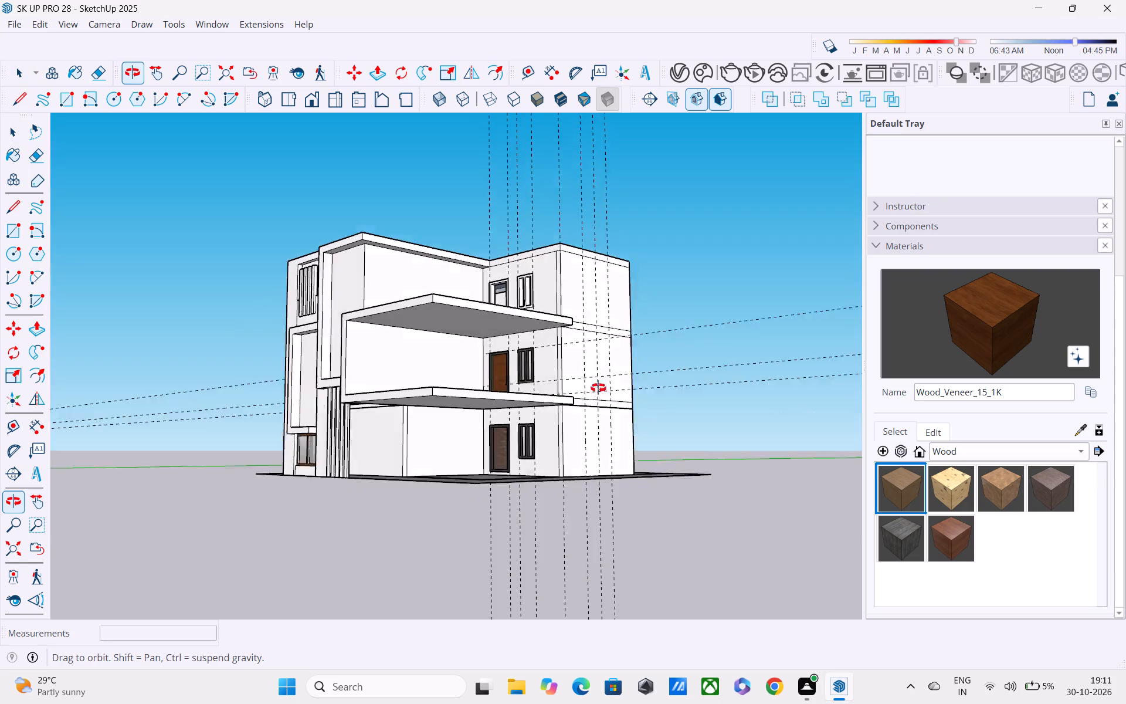
middle_click_drag(598, 388, 711, 367)
scroll(306, 381, "up", 8)
middle_click_drag(392, 444, 301, 323)
scroll(290, 319, "down", 1)
middle_click_drag(278, 299, 331, 378, "shift")
middle_click_drag(330, 337, 237, 243)
scroll(263, 281, "up", 3)
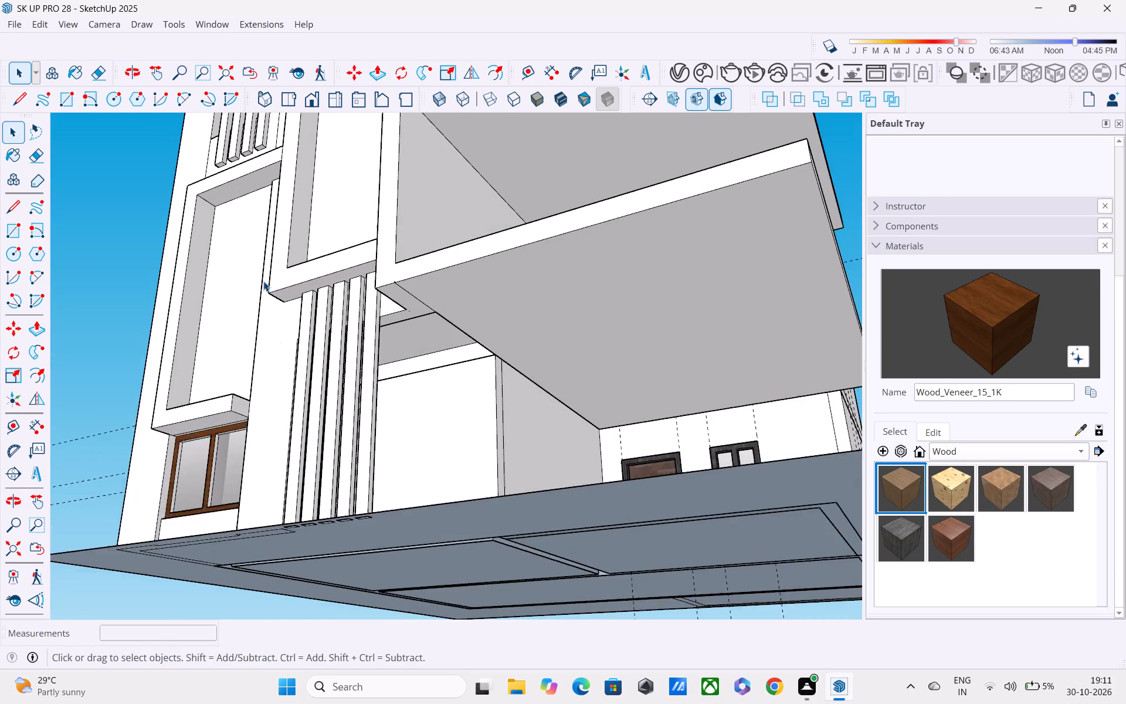
middle_click_drag(400, 287, 90, 377)
scroll(89, 377, "up", 1)
scroll(89, 362, "down", 5)
middle_click_drag(164, 372, 212, 341)
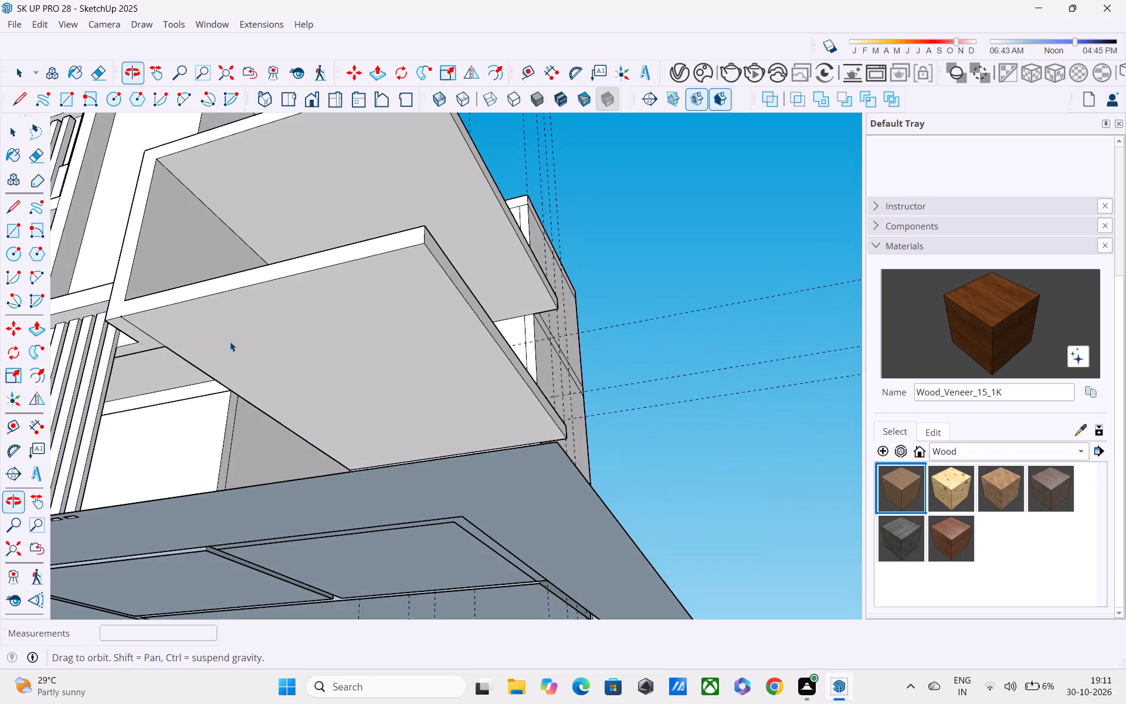
scroll(230, 341, "down", 5)
middle_click_drag(239, 345, 317, 330)
scroll(317, 330, "up", 1)
scroll(317, 330, "down", 3)
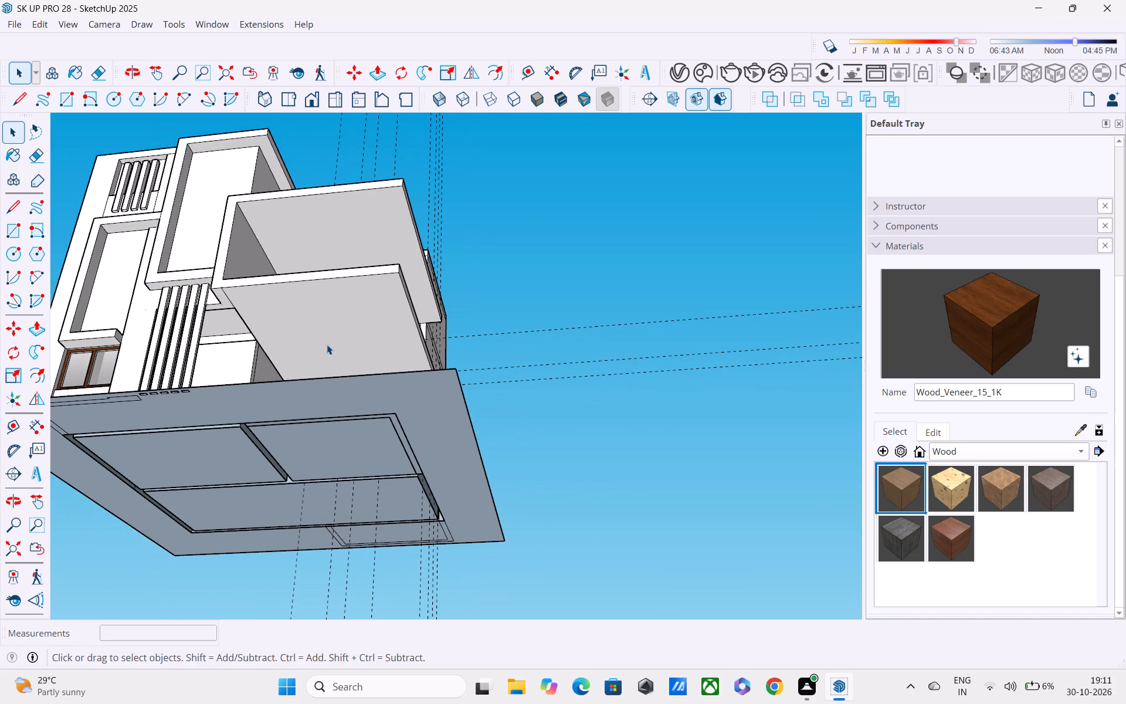
key("r")
scroll(323, 324, "up", 3)
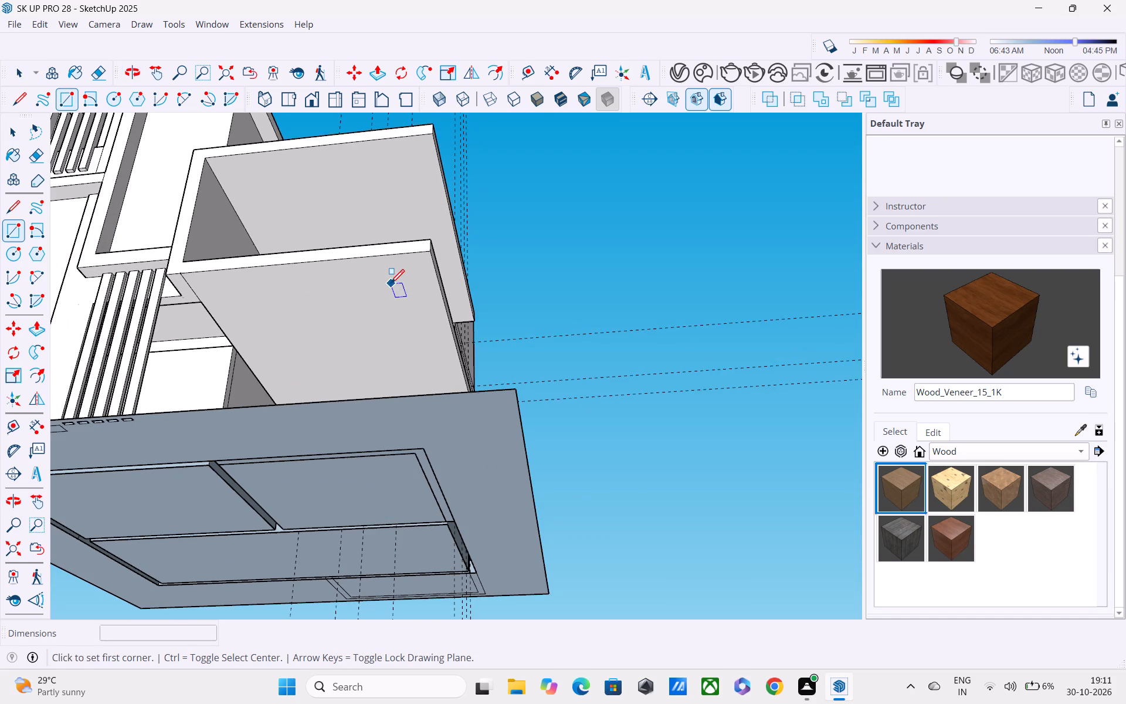
middle_click_drag(391, 285, 340, 326)
key("Escape")
key("space")
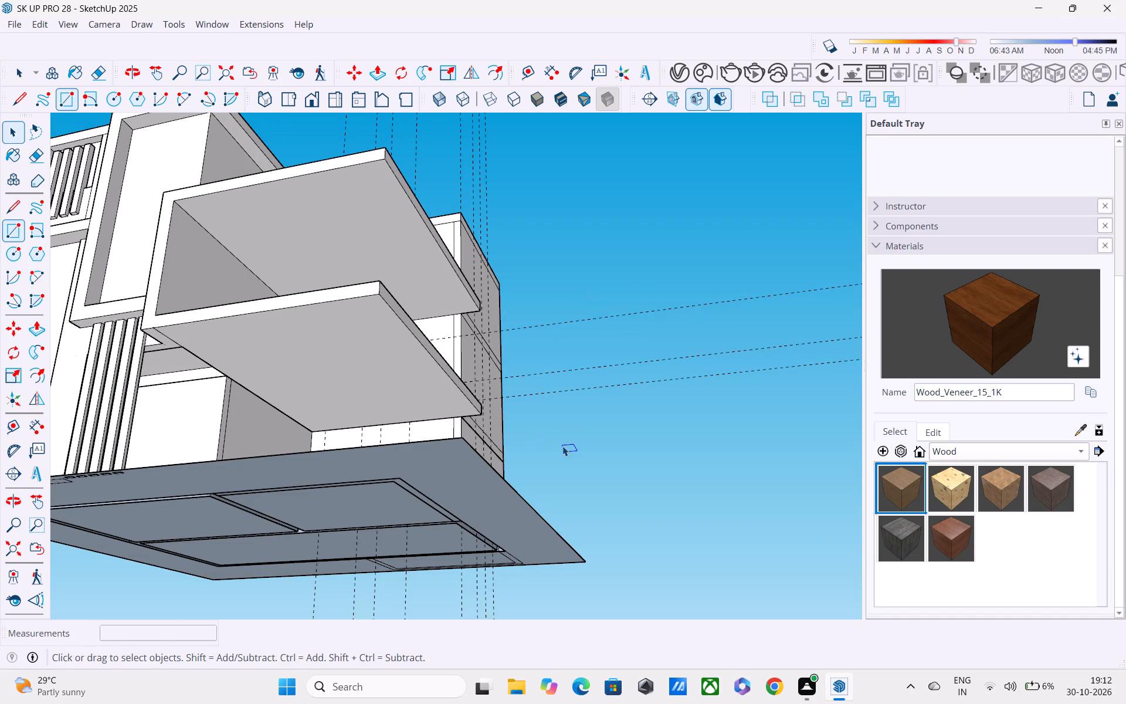
middle_click_drag(562, 446, 556, 297, "shift")
middle_click_drag(573, 293, 504, 357)
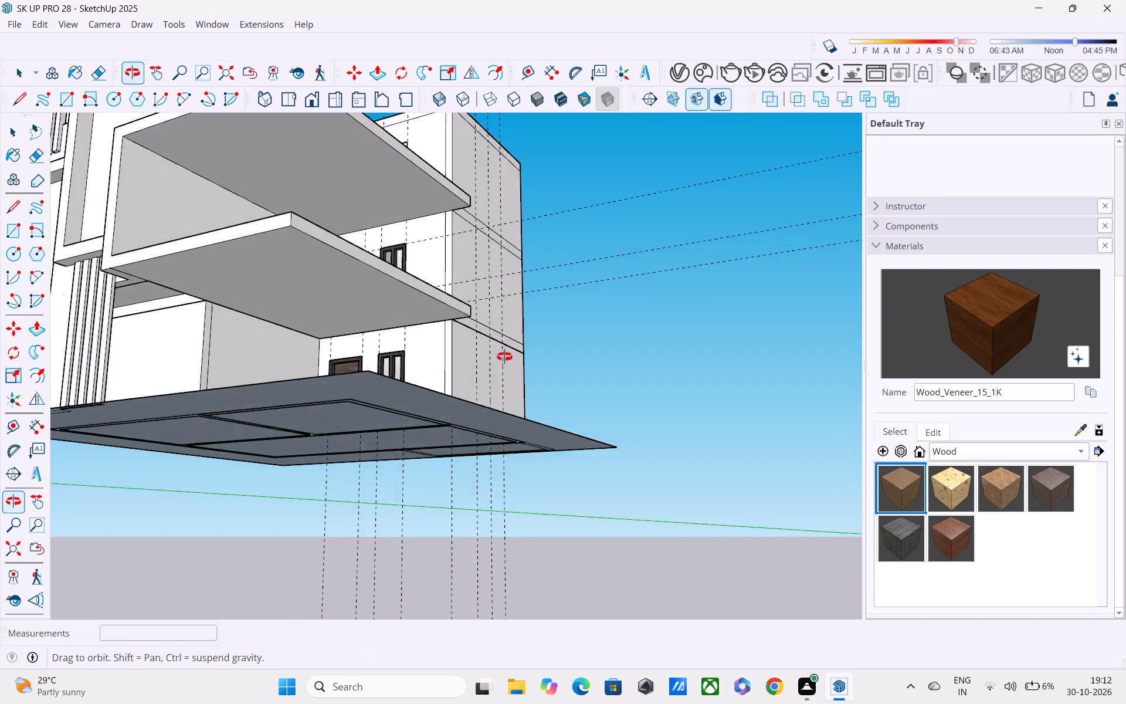
middle_click_drag(504, 357, 620, 242)
scroll(601, 265, "down", 2)
middle_click_drag(592, 279, 394, 393)
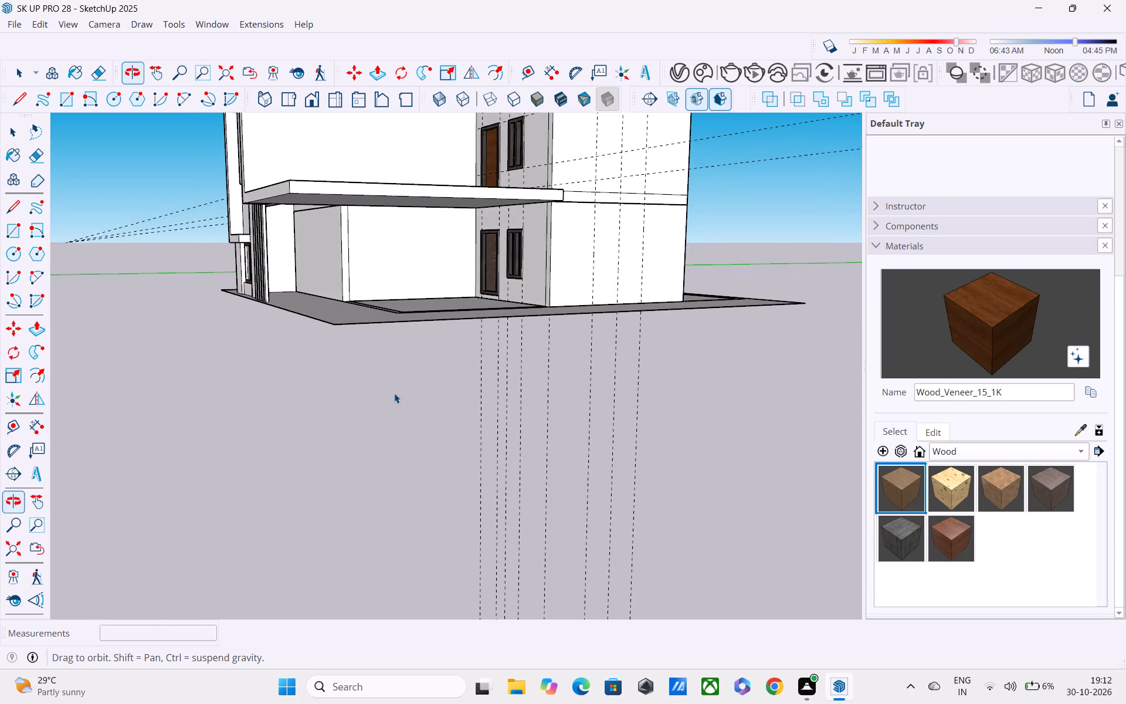
scroll(394, 393, "up", 1)
scroll(389, 389, "down", 3)
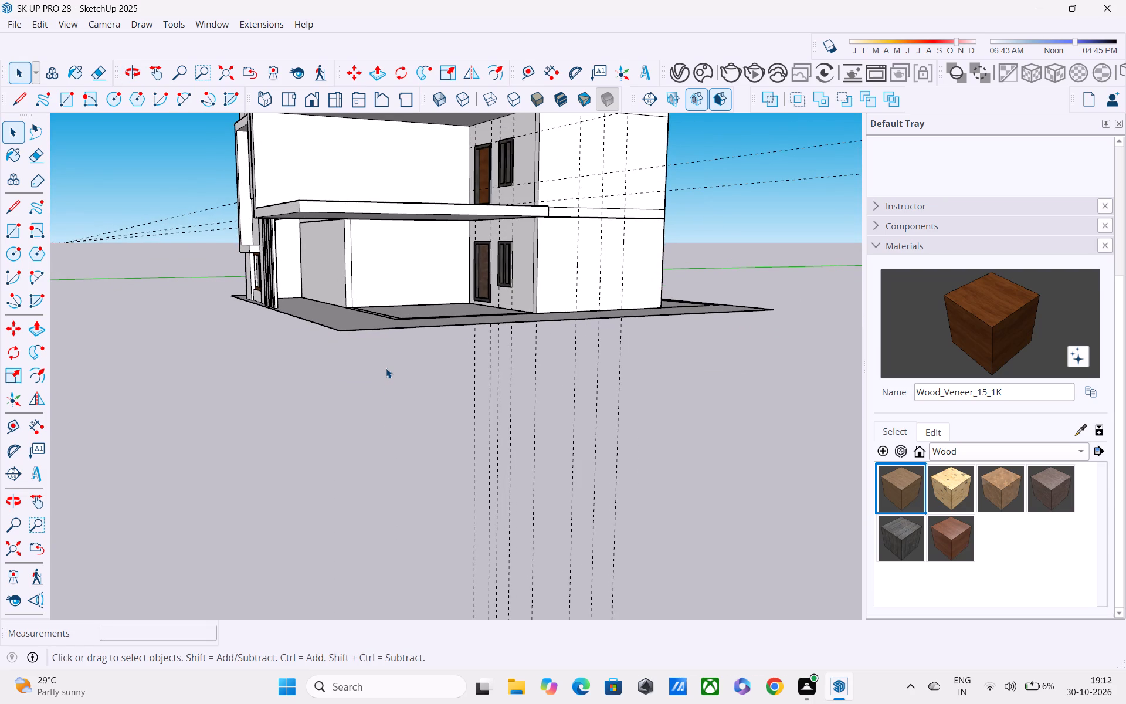
middle_click_drag(386, 368, 450, 541, "shift")
middle_click_drag(450, 541, 450, 543, "shift")
scroll(431, 443, "up", 1)
middle_click_drag(431, 439, 580, 454)
middle_click_drag(565, 449, 498, 340)
middle_click_drag(498, 340, 491, 335)
scroll(479, 323, "down", 2)
middle_click_drag(377, 266, 563, 324)
scroll(156, 70, "up", 2)
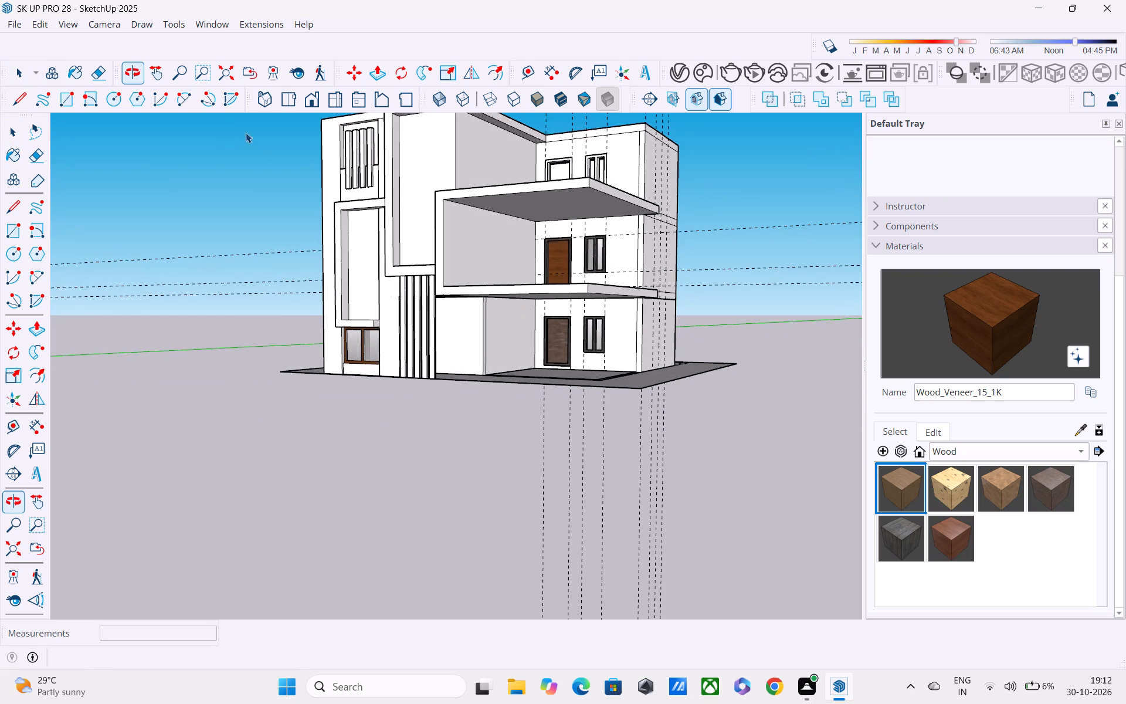
Draw a small, nearly square rectangle near the top of the recessed wall above the ground-floor brown-framed window.
scroll(341, 207, "up", 7)
middle_click_drag(378, 211, 432, 165)
key("r")
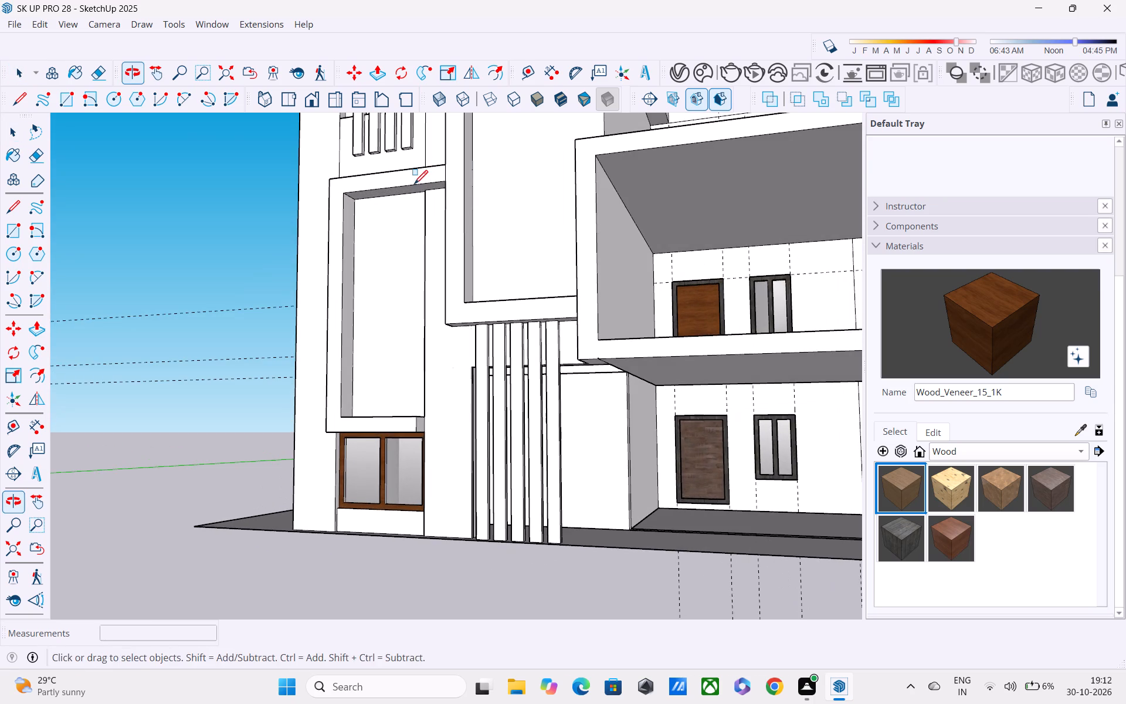
scroll(402, 194, "up", 9)
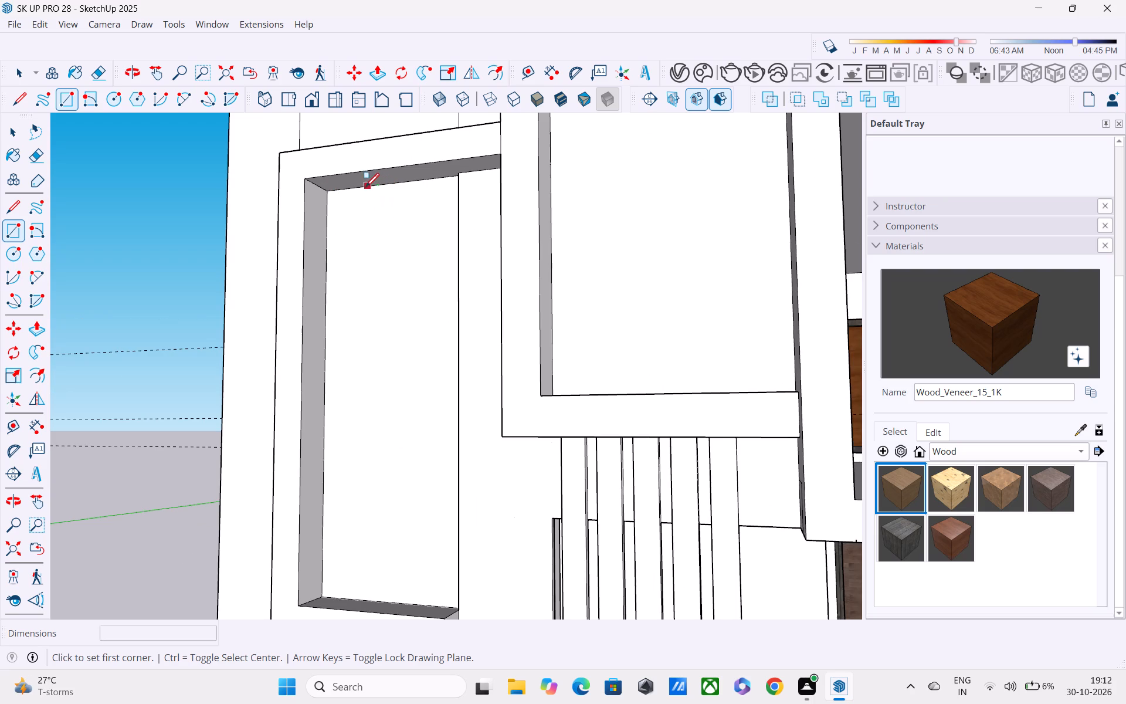
left_click(362, 192)
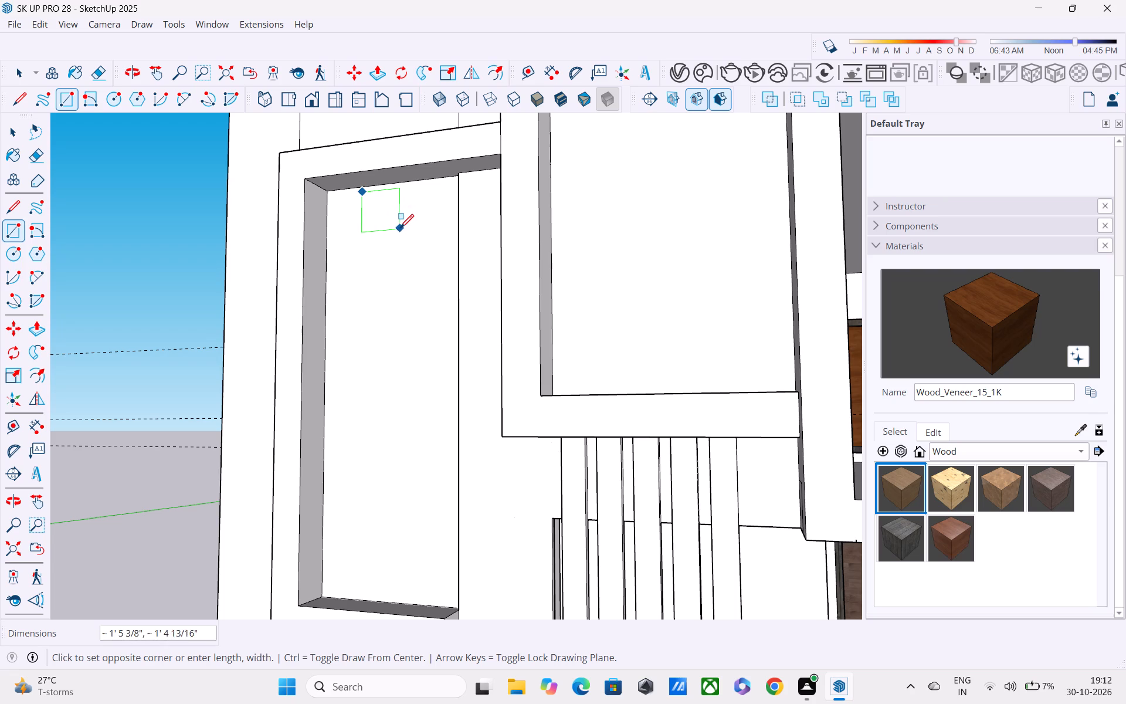
left_click(417, 239)
key("space")
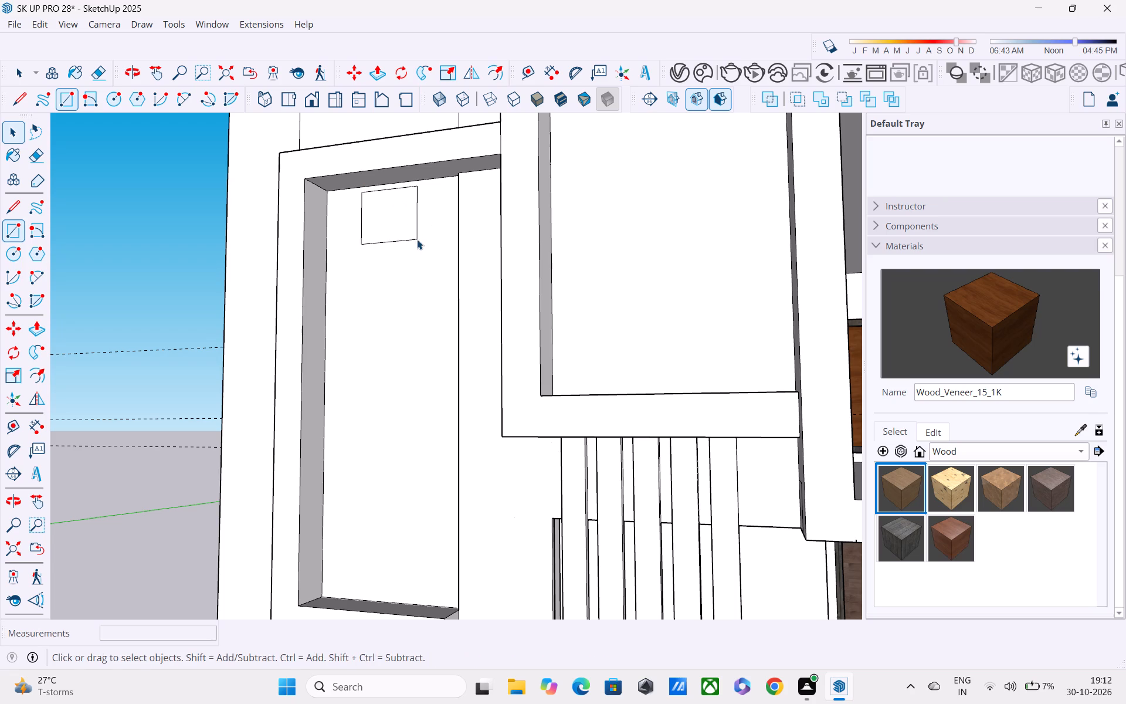
Offset the small rectangle outward by about 2" to form a thin border for a ventilator frame.
key("f")
left_click(405, 231)
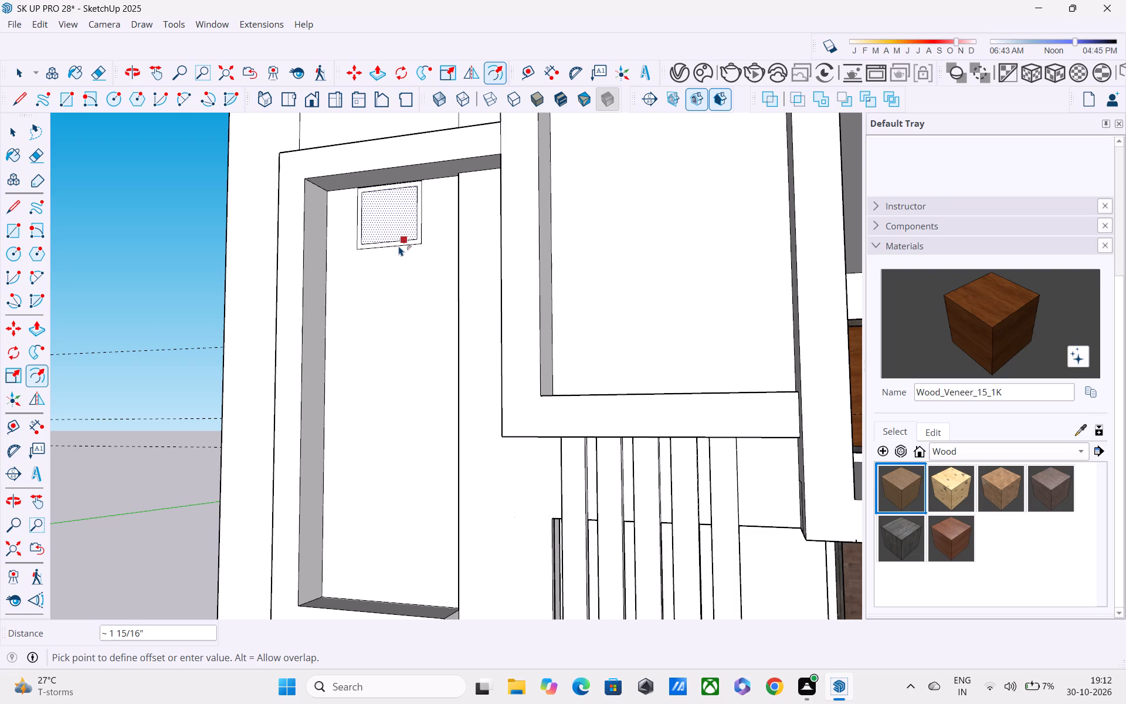
left_click(399, 246)
key("space")
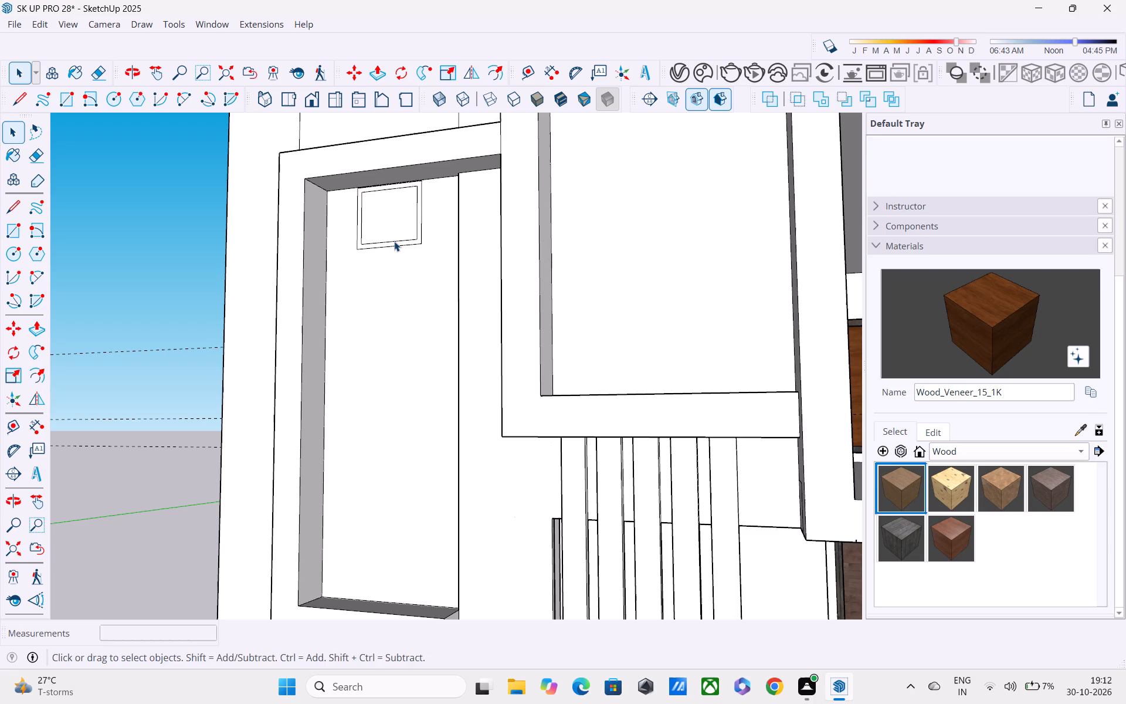
Push the inner rectangle into the wall by about 8 3/8" to cut the small opening.
key("p")
left_click(388, 226)
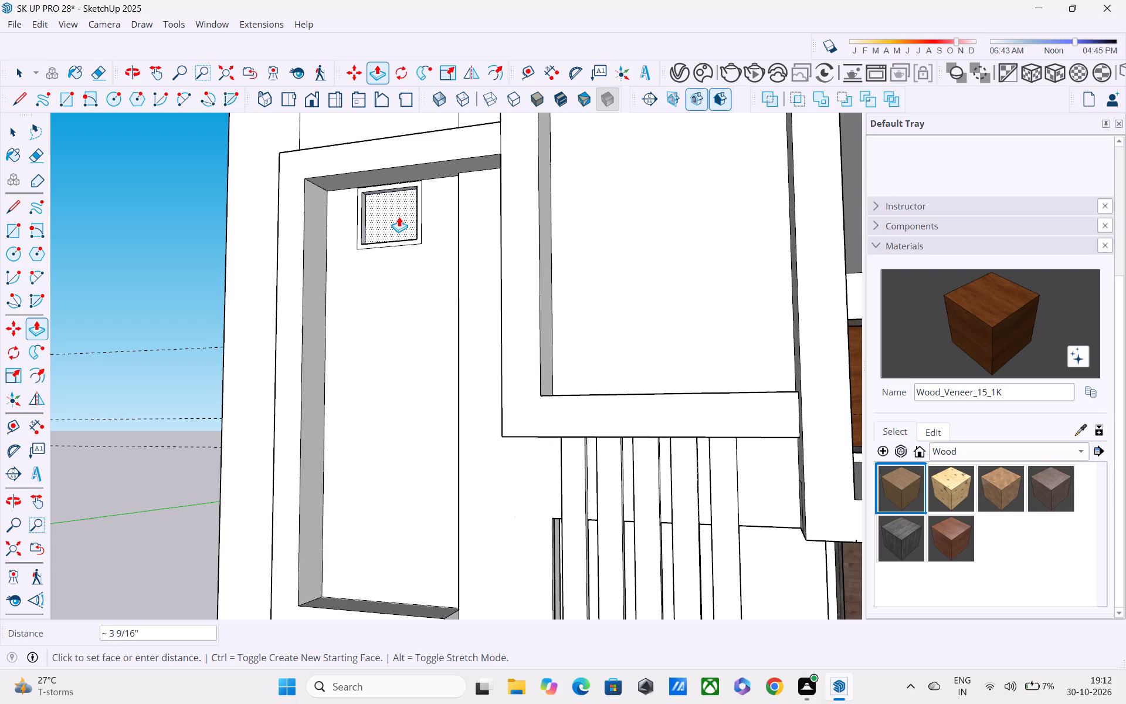
left_click(411, 211)
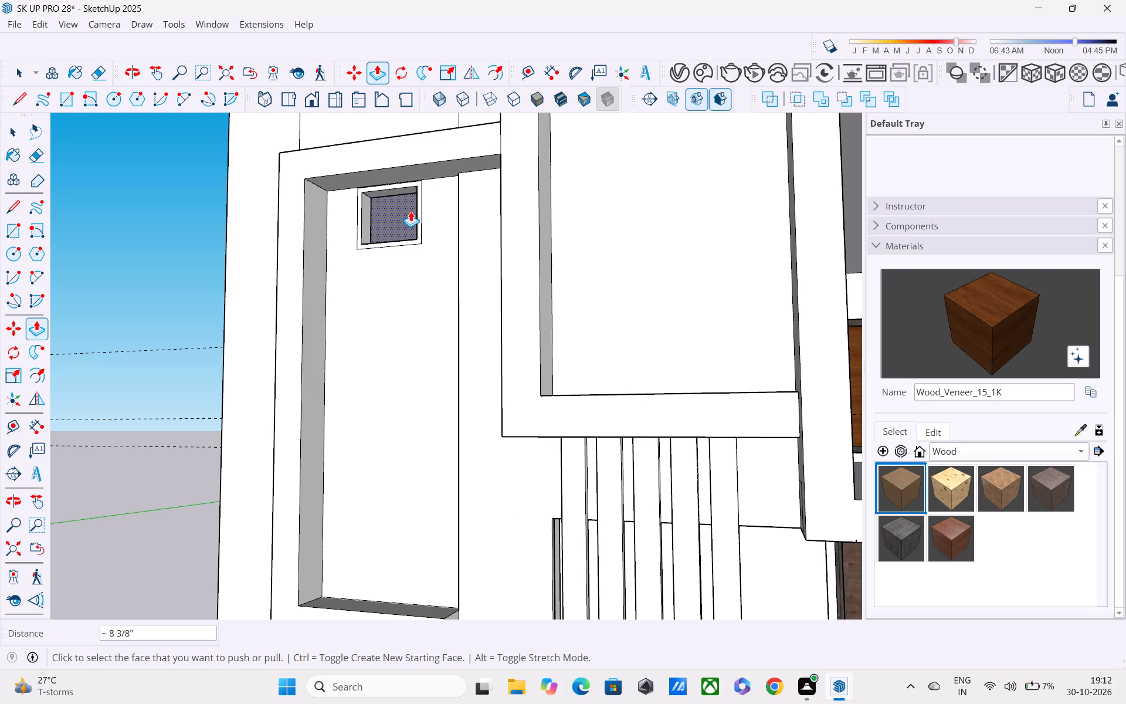
Examine the small opening and its border up close and against the surrounding facade from several angles.
middle_click_drag(402, 227, 379, 273)
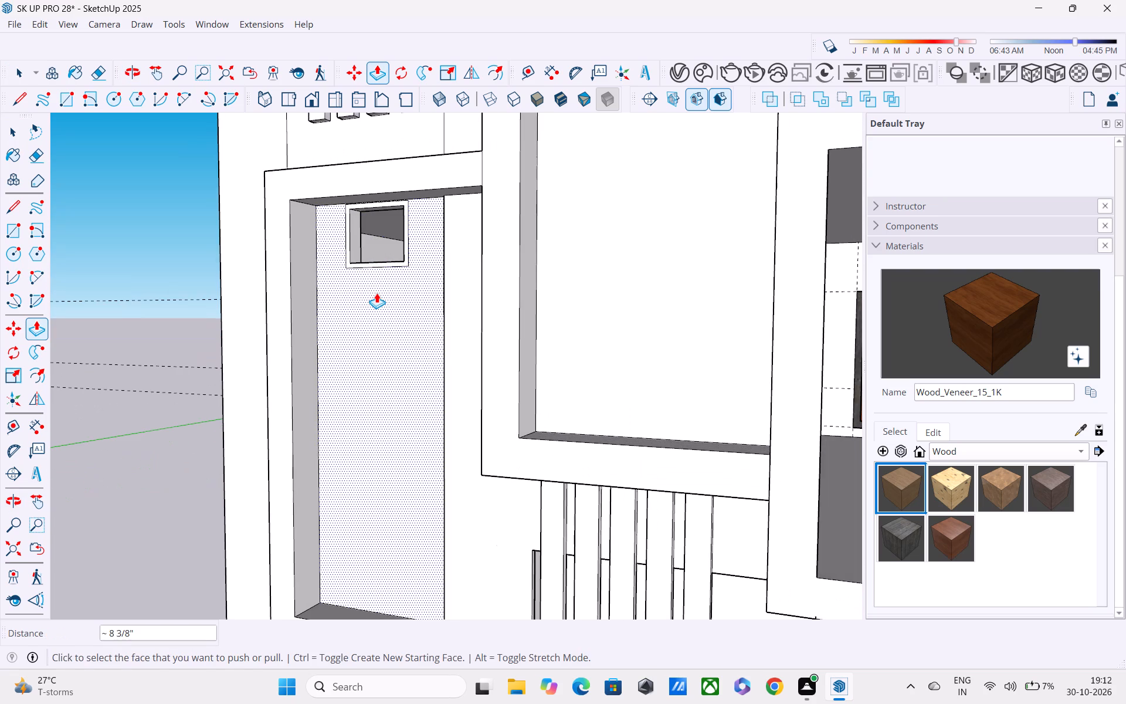
scroll(340, 251, "up", 2)
middle_click_drag(339, 249, 339, 249)
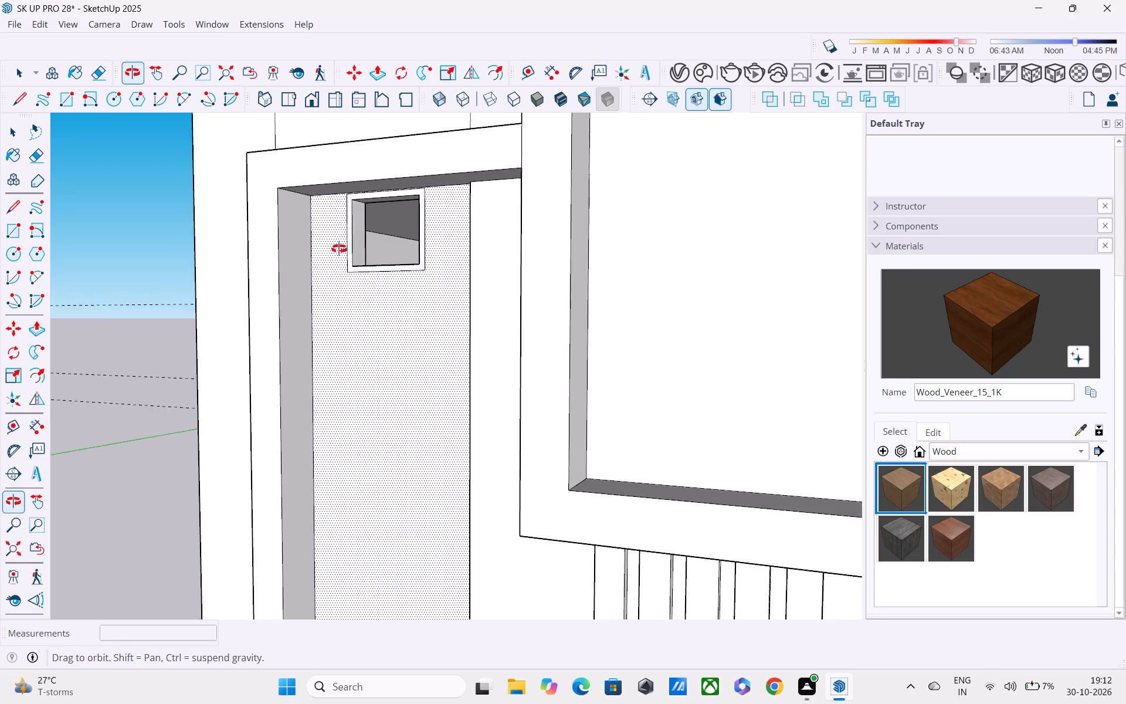
middle_click_drag(339, 249, 331, 171)
scroll(355, 237, "up", 8)
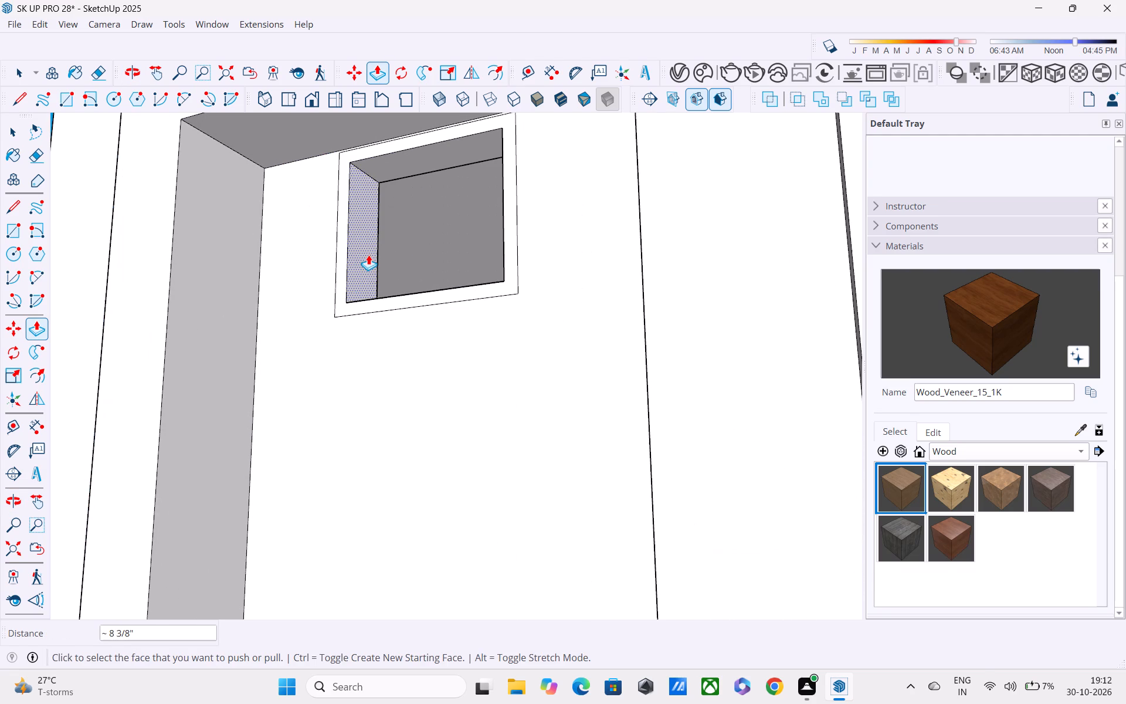
key("Escape")
middle_click_drag(369, 259, 297, 193, "shift")
scroll(297, 193, "down", 7)
middle_click_drag(309, 217, 434, 360)
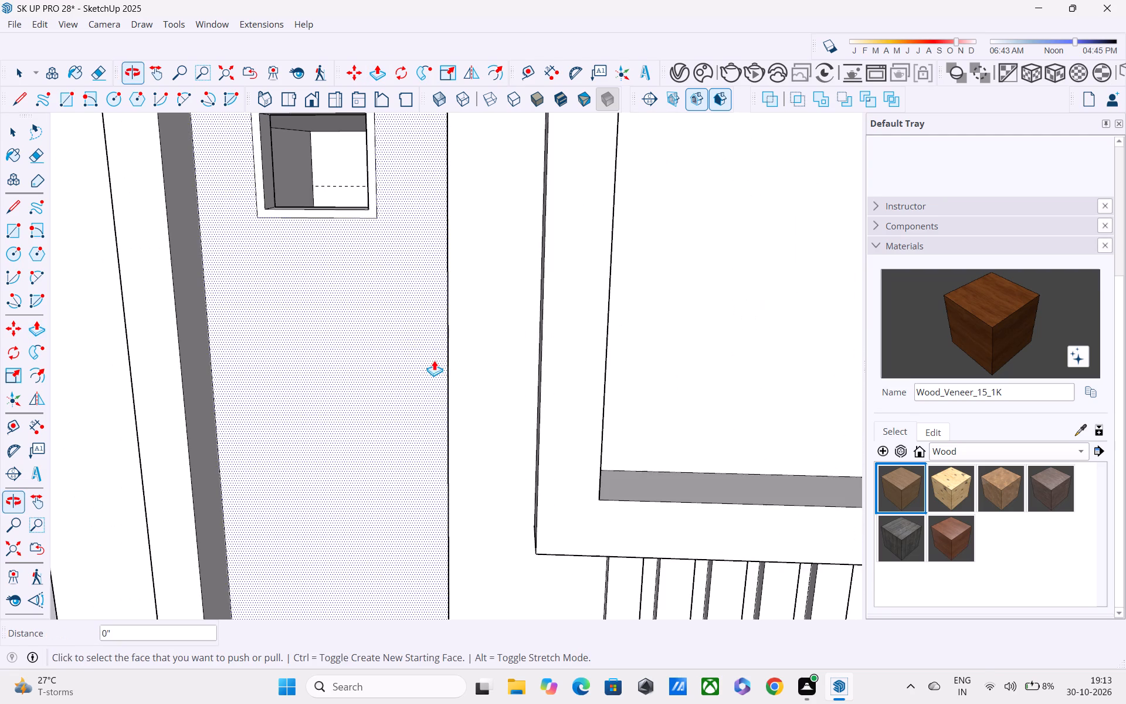
middle_click_drag(413, 334, 440, 397, "shift")
middle_click_drag(419, 361, 477, 325)
scroll(406, 231, "up", 1)
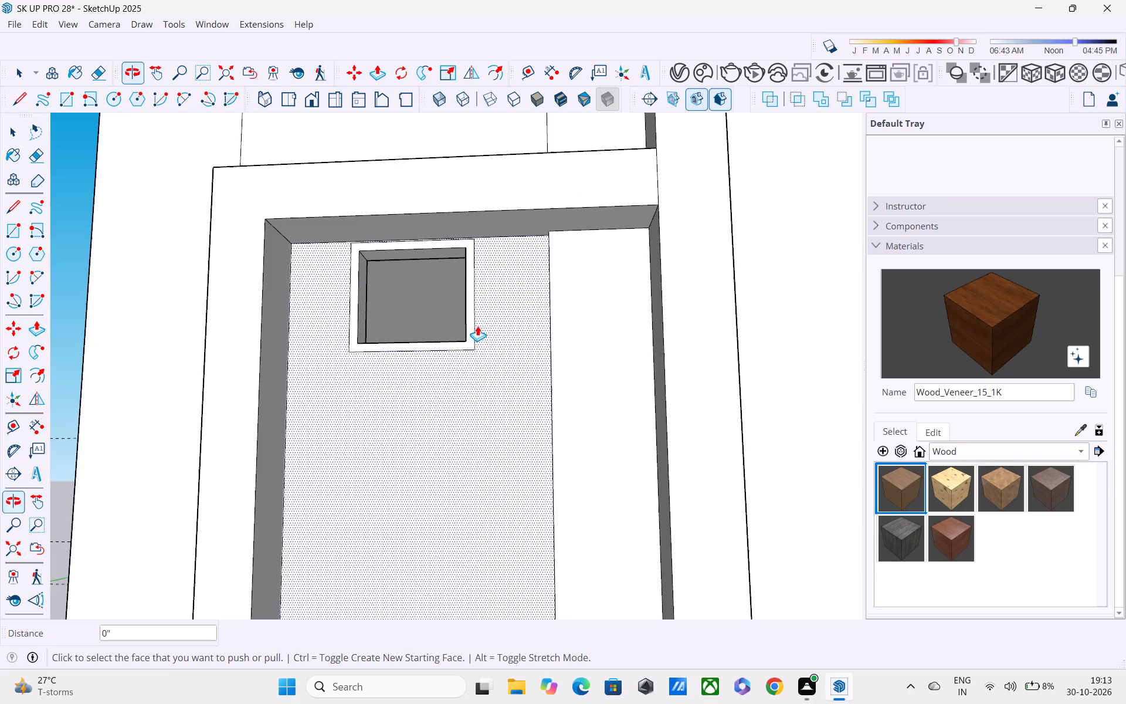
scroll(477, 326, "up", 1)
middle_click_drag(475, 325, 412, 298)
middle_click_drag(406, 294, 380, 218, "shift")
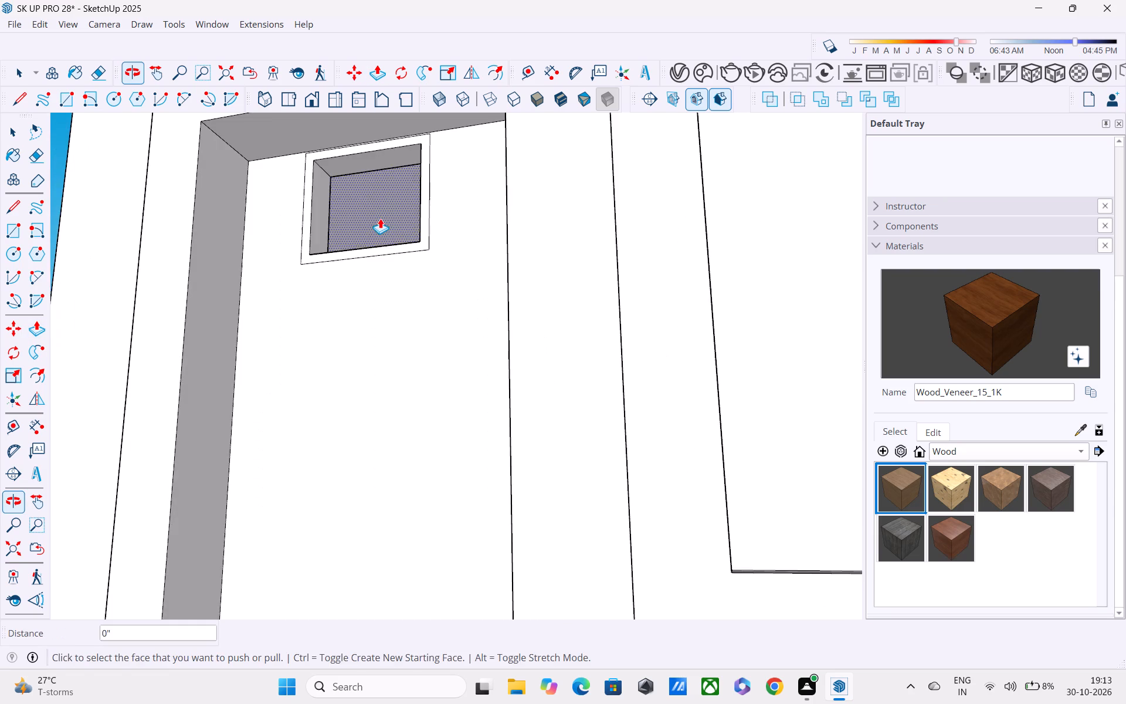
scroll(380, 222, "down", 1)
middle_click_drag(384, 240, 298, 326)
key("space")
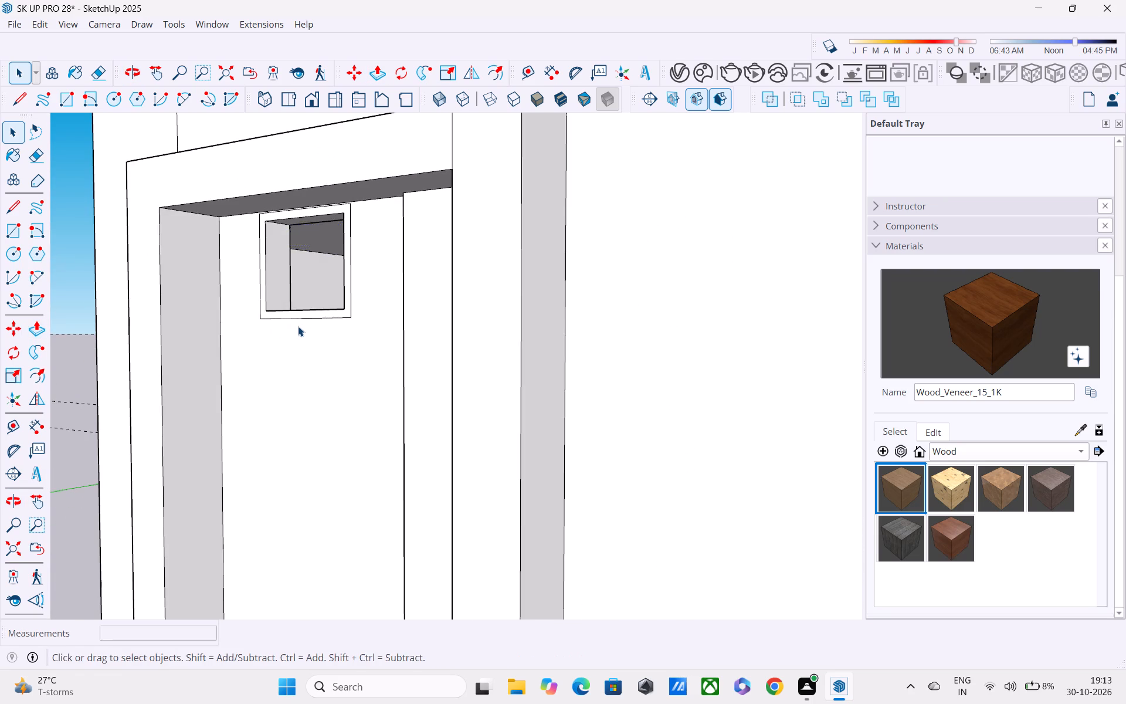
scroll(298, 326, "down", 6)
middle_click_drag(298, 326, 314, 262, "shift")
scroll(314, 262, "up", 1, "shift")
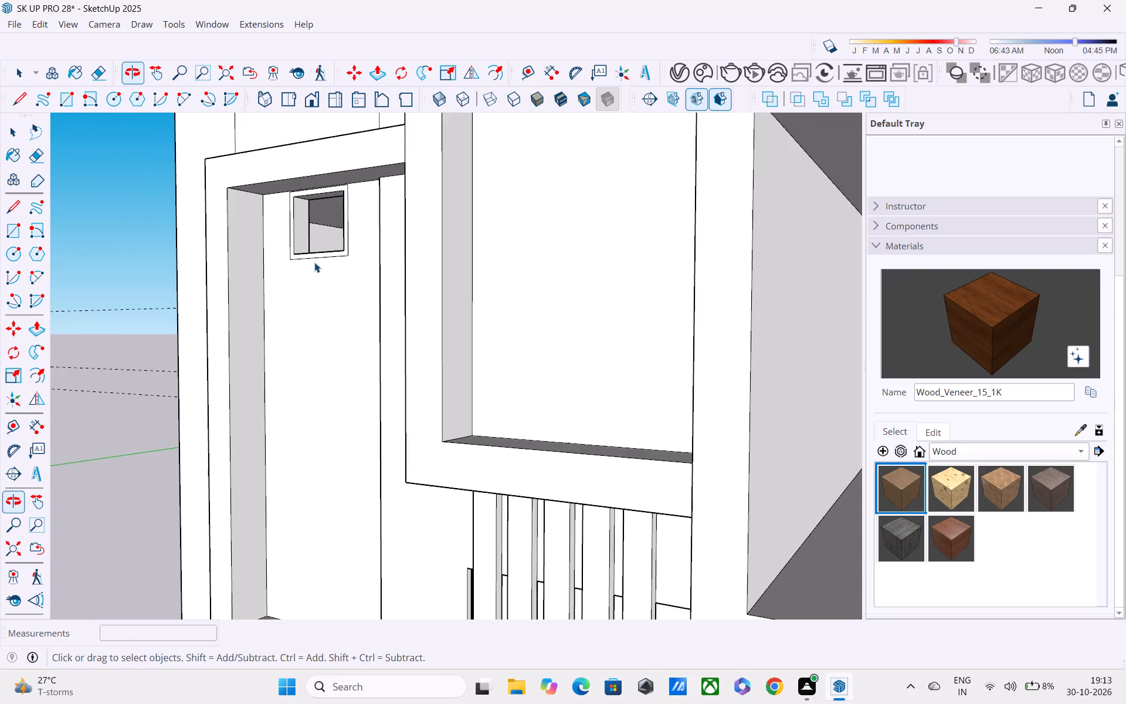
scroll(314, 263, "down", 5)
key("space")
left_click(141, 261)
scroll(222, 310, "up", 2)
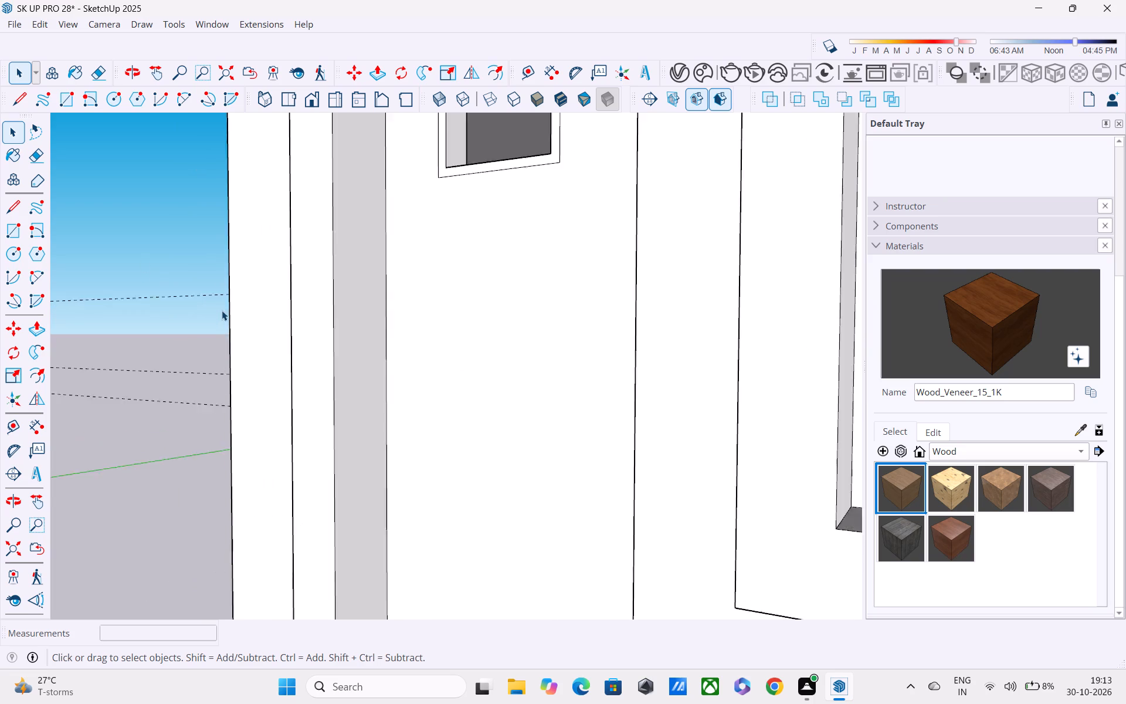
scroll(222, 310, "up", 2)
scroll(222, 310, "down", 4)
middle_click_drag(303, 336, 304, 290)
scroll(304, 290, "up", 1)
scroll(304, 290, "down", 2)
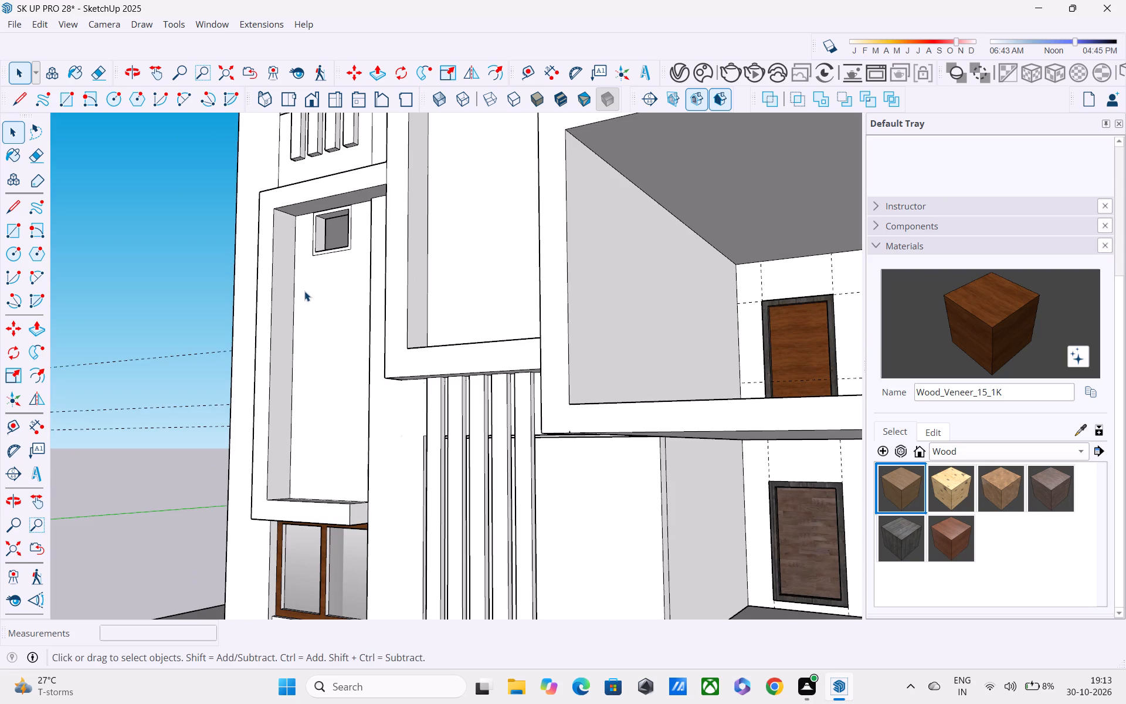
scroll(305, 292, "down", 1)
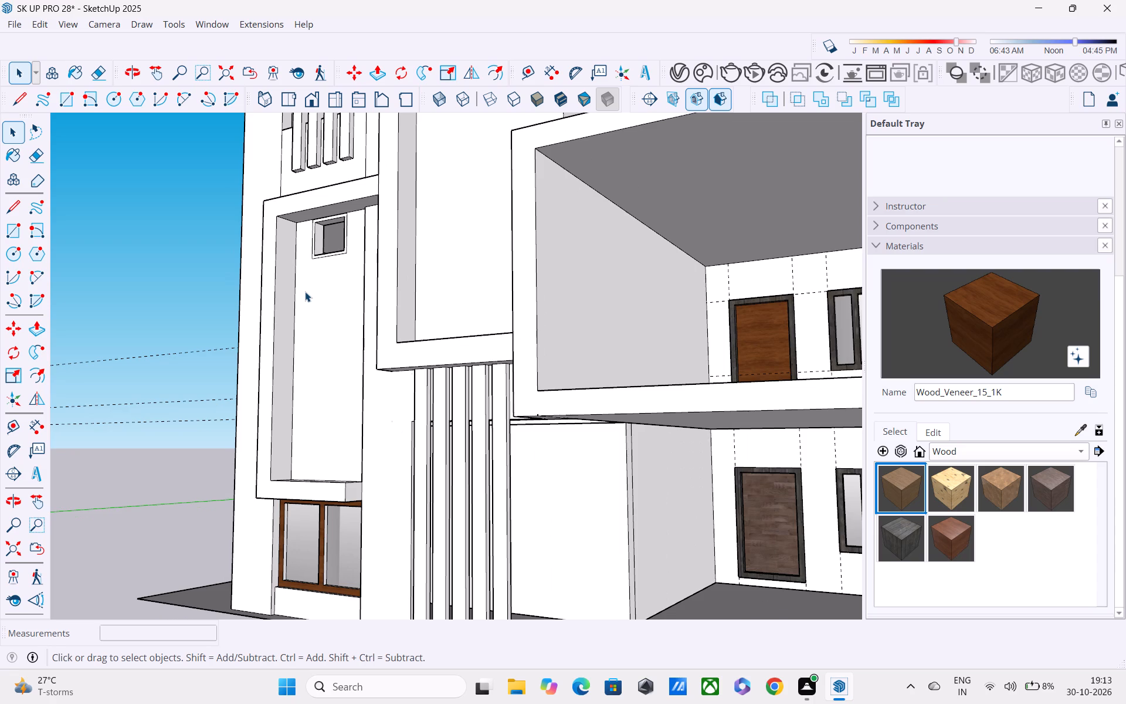
scroll(305, 292, "down", 1)
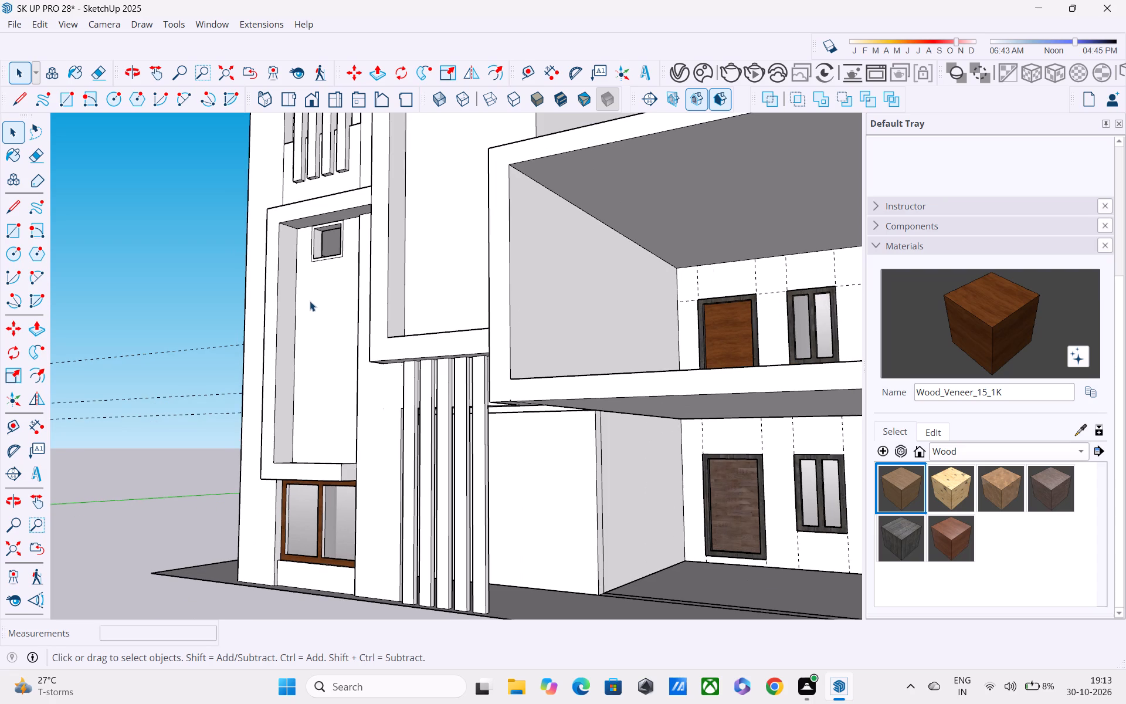
Examine the small opening in the recessed facade, the vertical fins and the adjoining balcony side of the house.
scroll(318, 309, "up", 2)
middle_click_drag(318, 310, 281, 320)
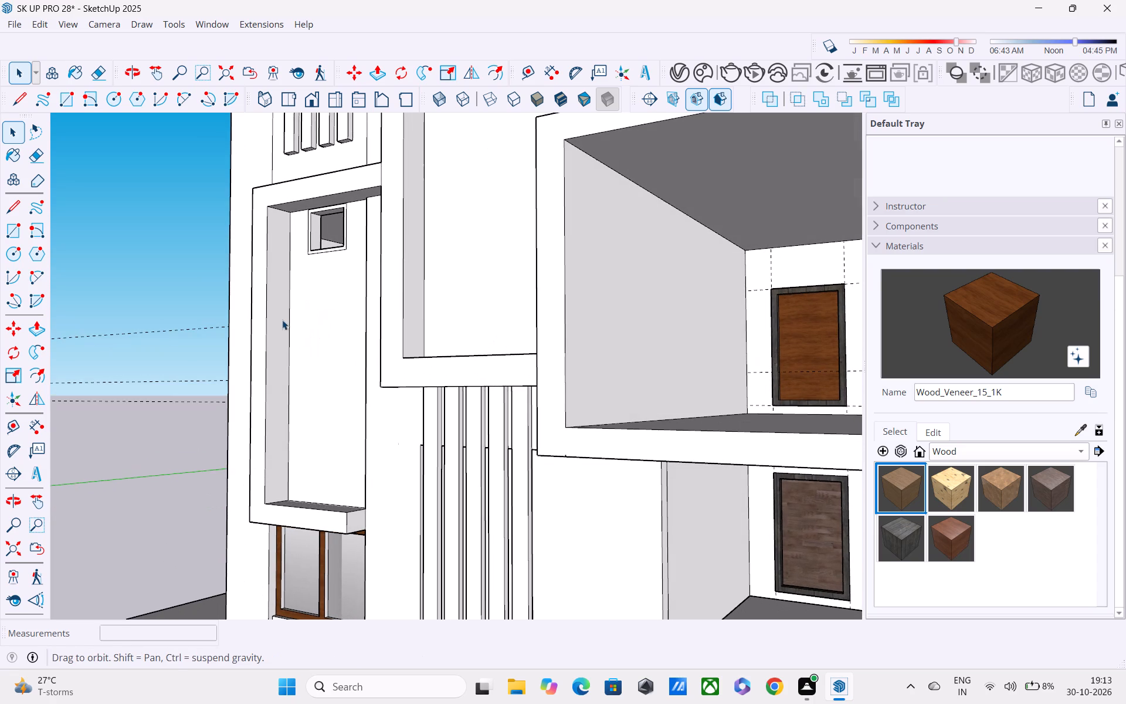
scroll(283, 320, "up", 3)
scroll(283, 320, "down", 5)
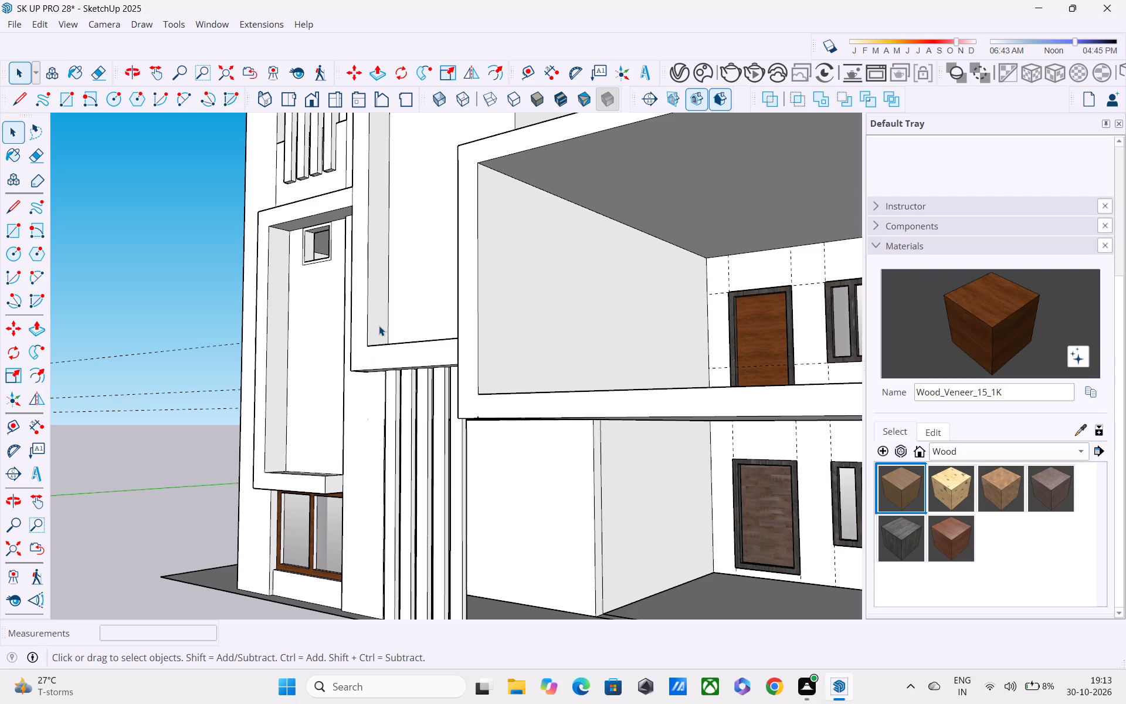
middle_click_drag(591, 334, 414, 346)
scroll(405, 339, "down", 4)
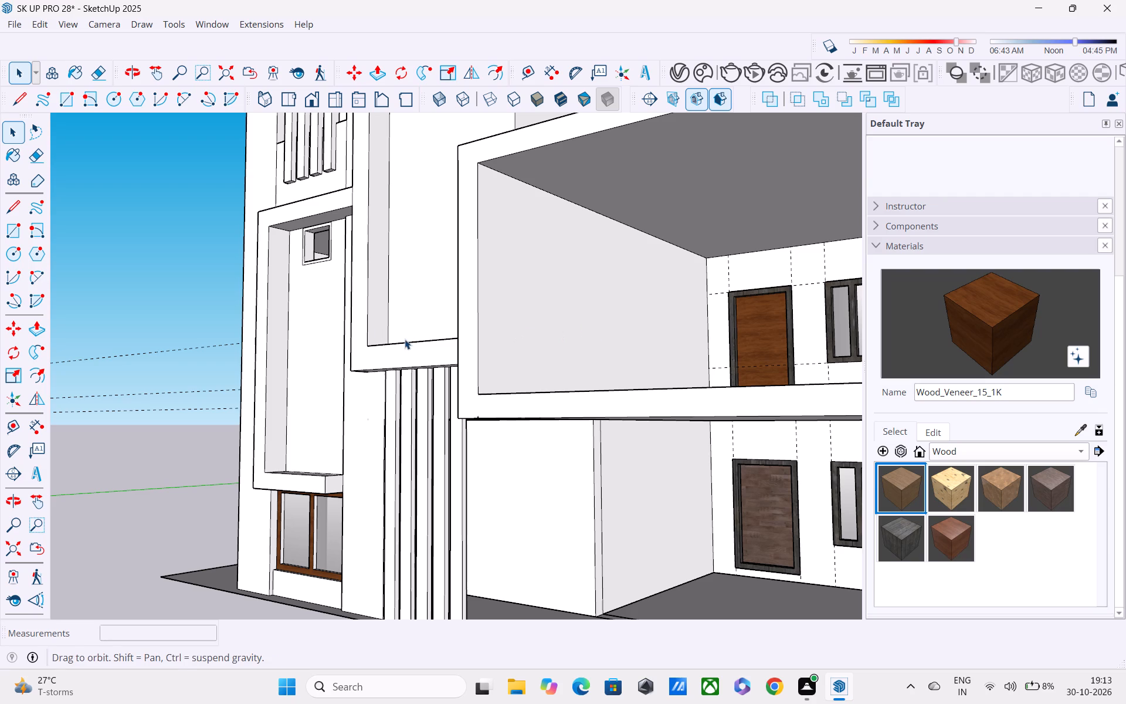
middle_click_drag(455, 330, 297, 313)
scroll(287, 309, "down", 1)
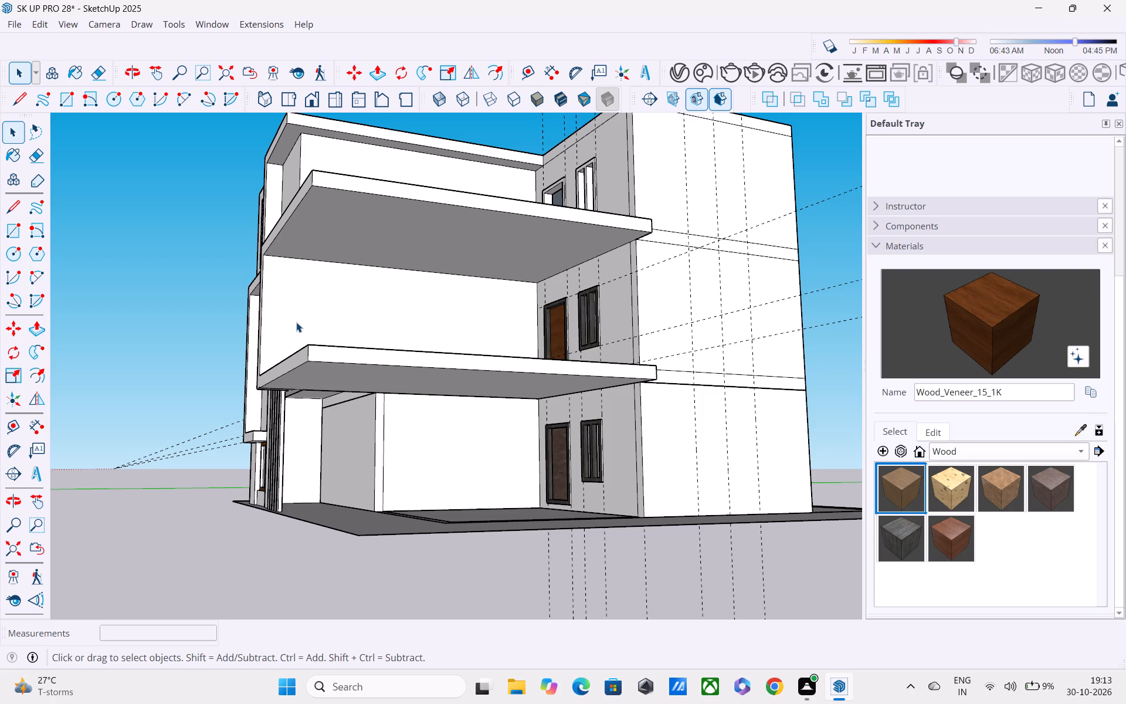
Examine the projecting balcony slabs and the blank side wall of the house from several angles.
middle_click_drag(389, 365, 459, 331)
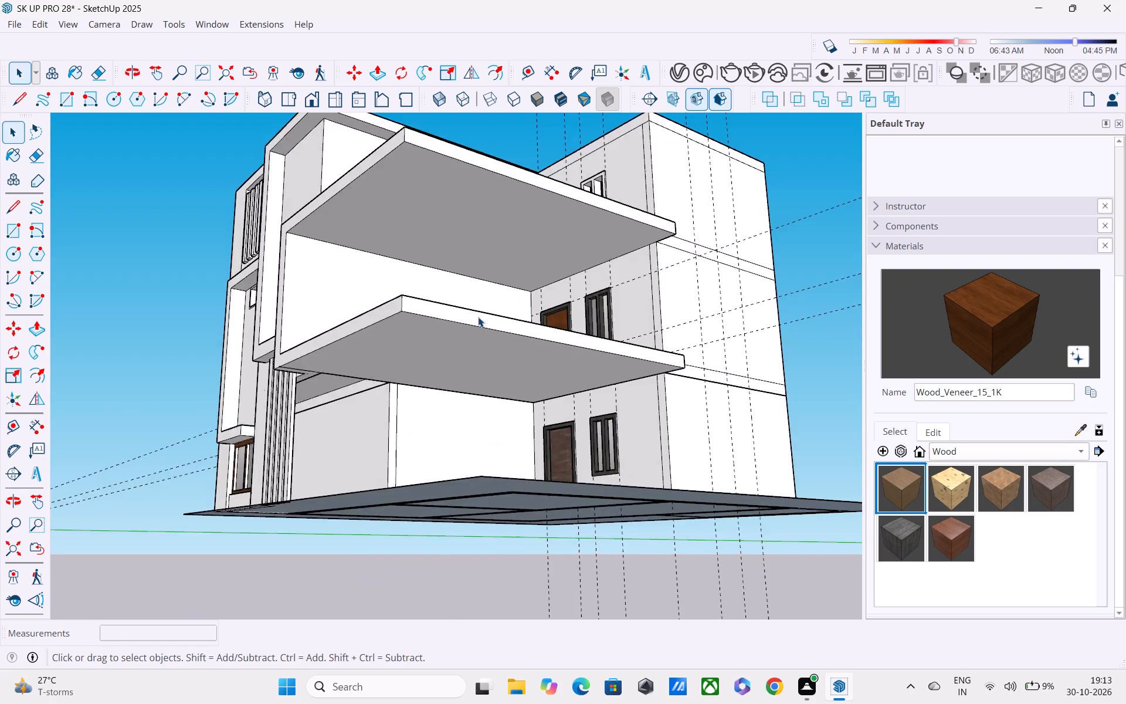
scroll(479, 324, "down", 5)
middle_click_drag(565, 321, 338, 295)
scroll(334, 295, "up", 1)
middle_click_drag(504, 295, 476, 313)
scroll(498, 317, "up", 2)
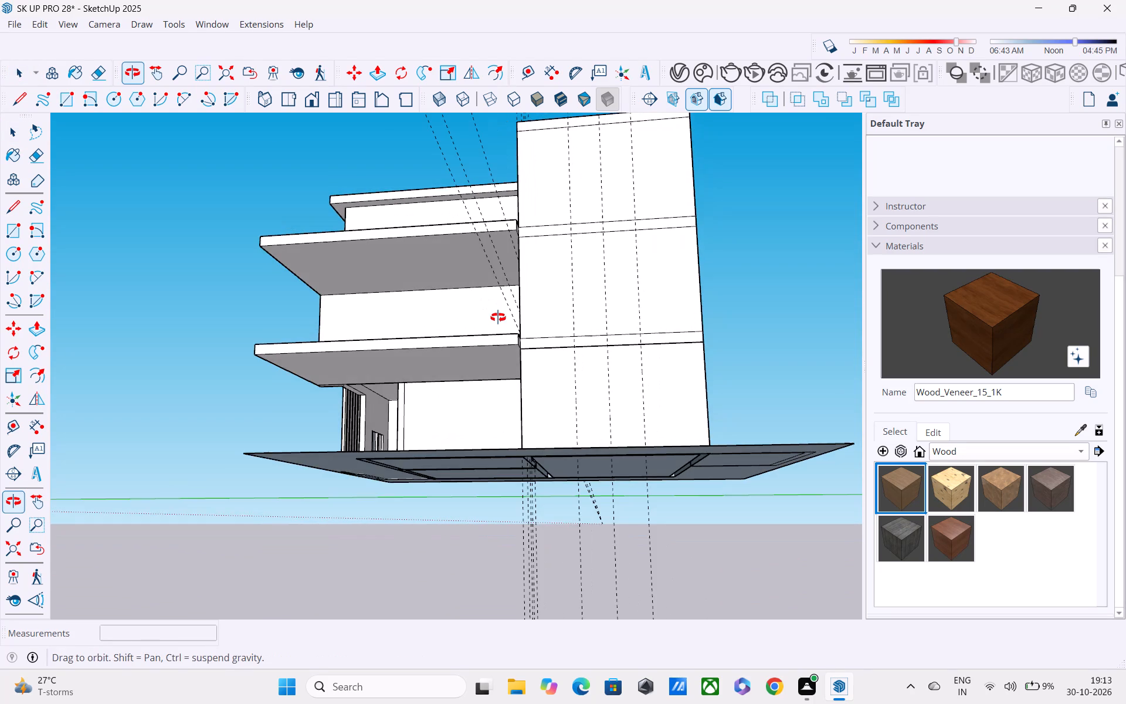
scroll(498, 317, "up", 2)
scroll(498, 317, "down", 2)
scroll(498, 315, "up", 1)
scroll(498, 311, "down", 1)
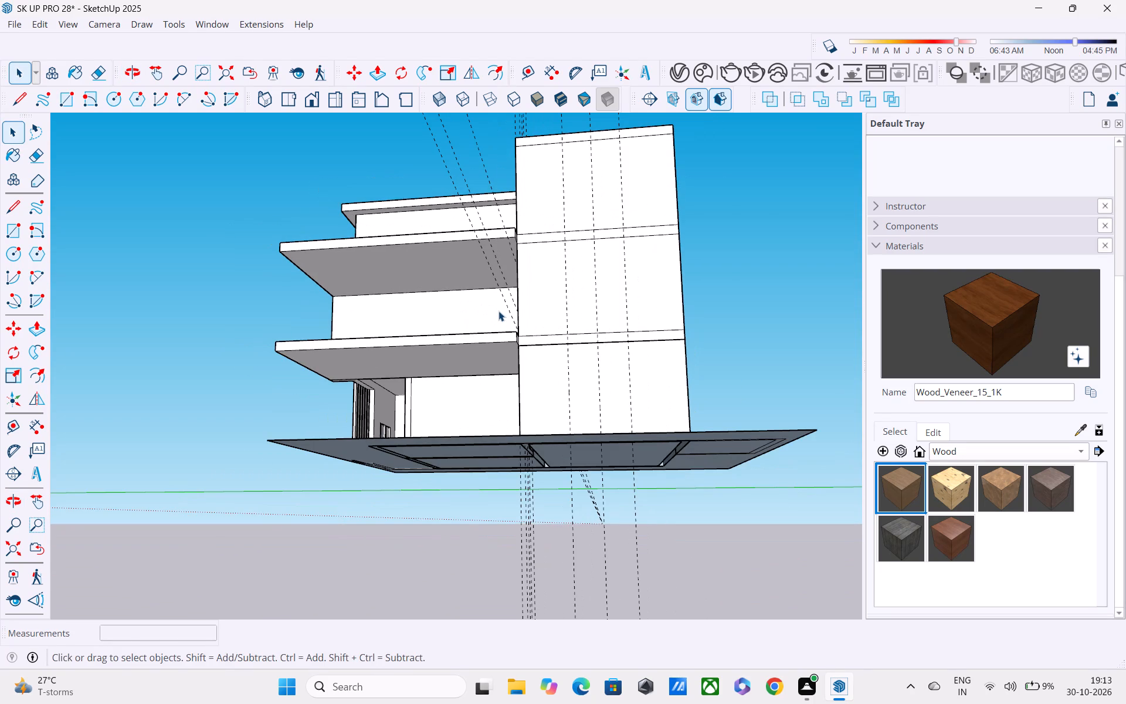
key("space")
middle_click_drag(658, 252, 684, 334)
middle_click_drag(676, 356, 684, 417, "shift")
middle_click_drag(608, 286, 584, 318)
scroll(584, 317, "down", 1)
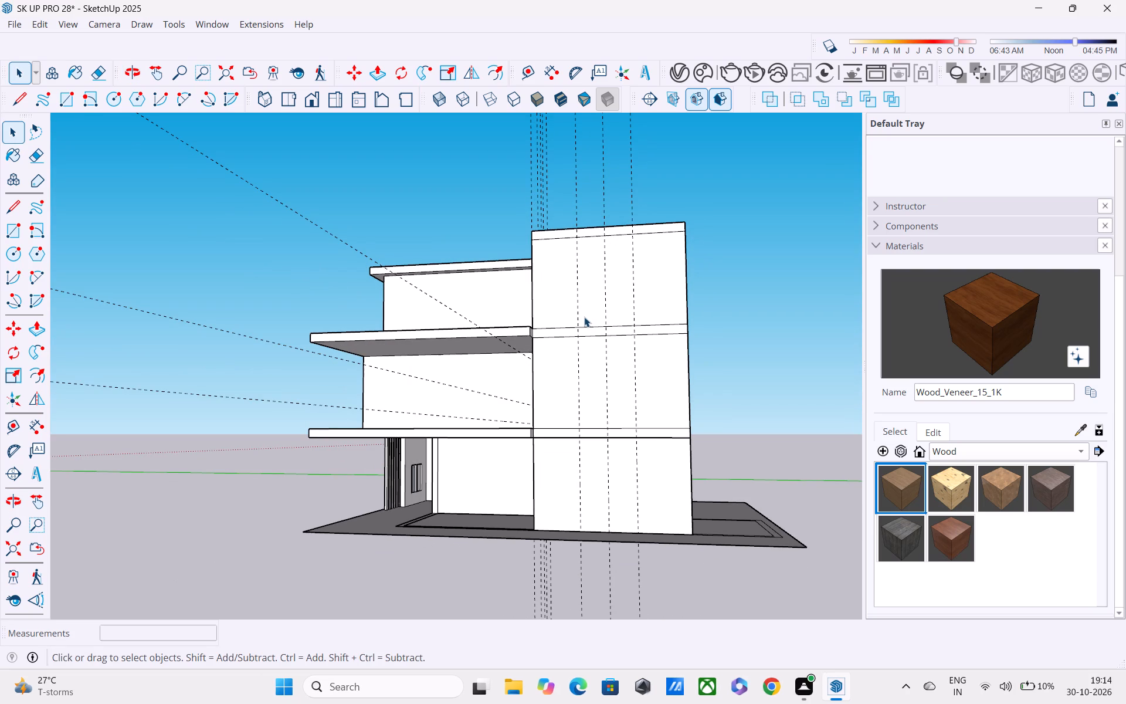
scroll(584, 317, "up", 1)
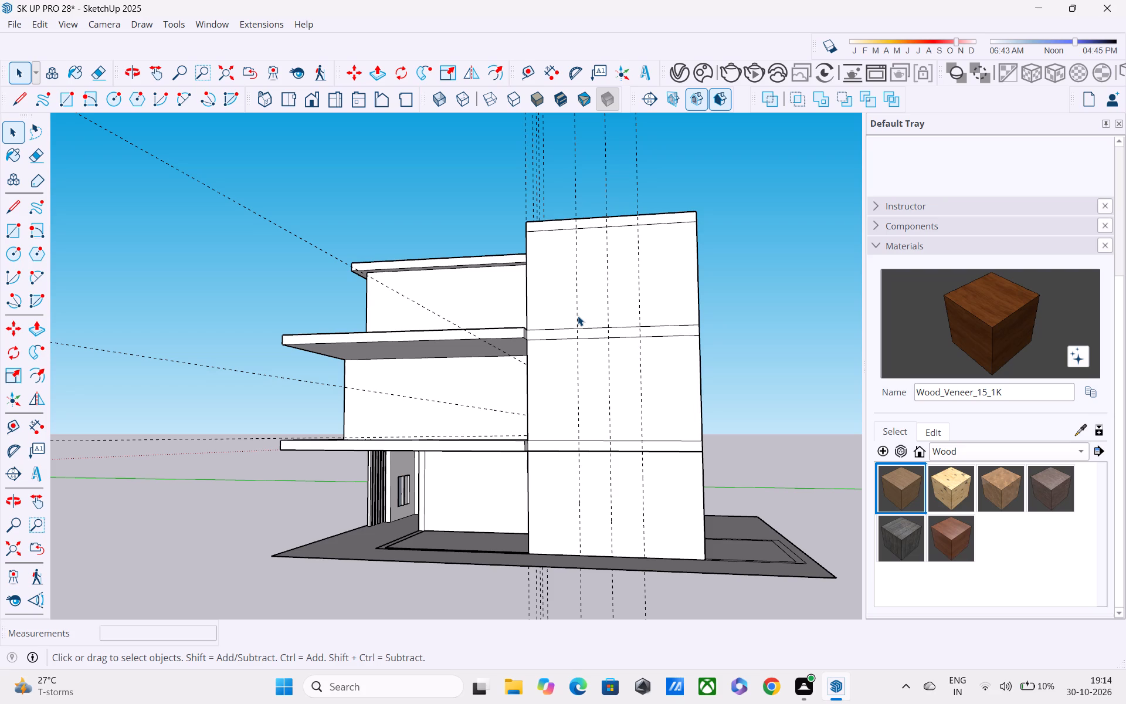
Examine up close where the projecting slabs meet the side wall, from above and from below.
middle_click_drag(557, 303, 594, 372)
scroll(595, 384, "up", 5)
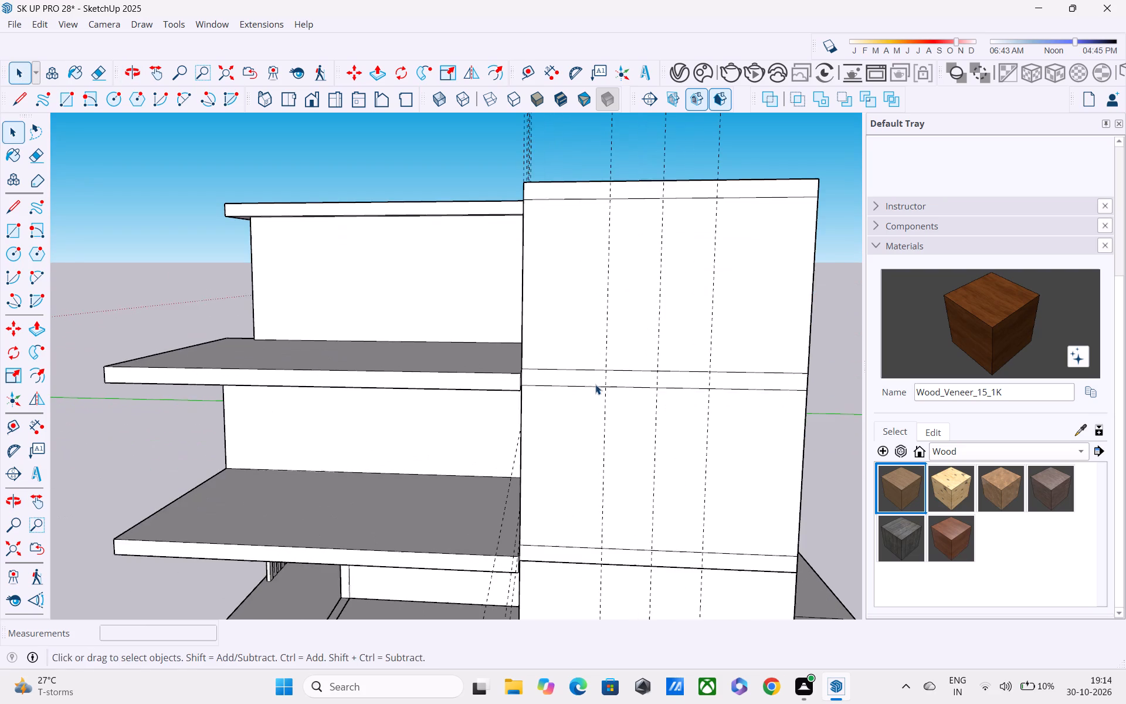
middle_click_drag(592, 382, 541, 357)
scroll(541, 357, "up", 1)
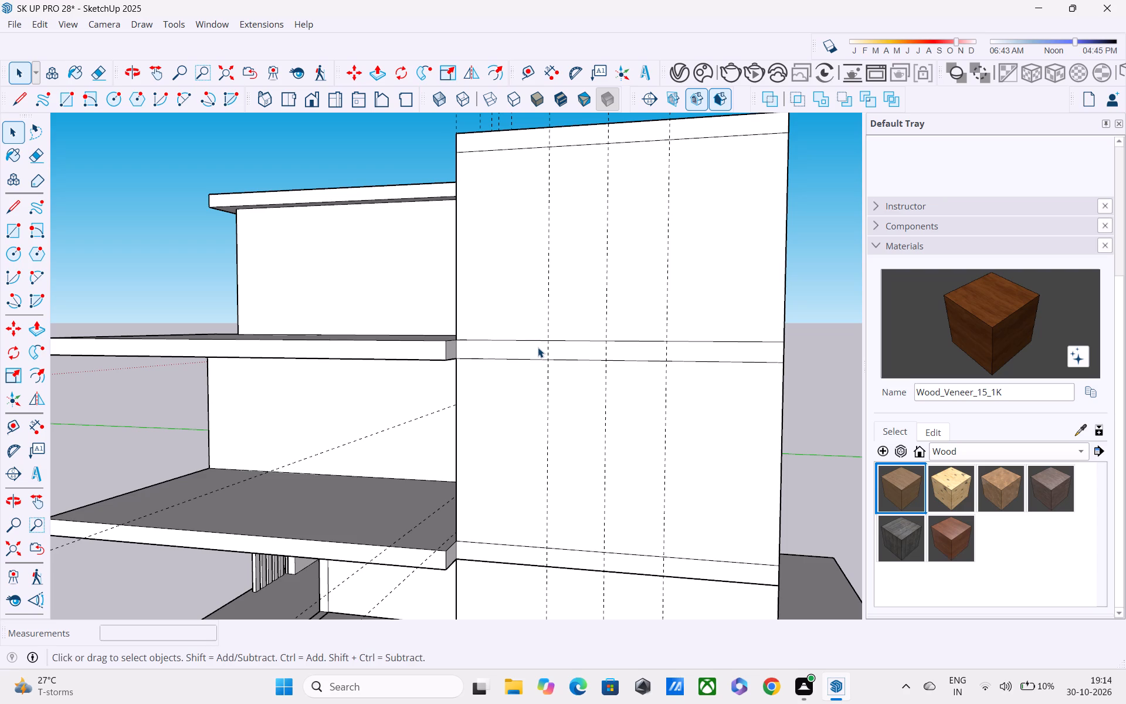
middle_click_drag(540, 347, 545, 344, "shift")
scroll(544, 342, "down", 4)
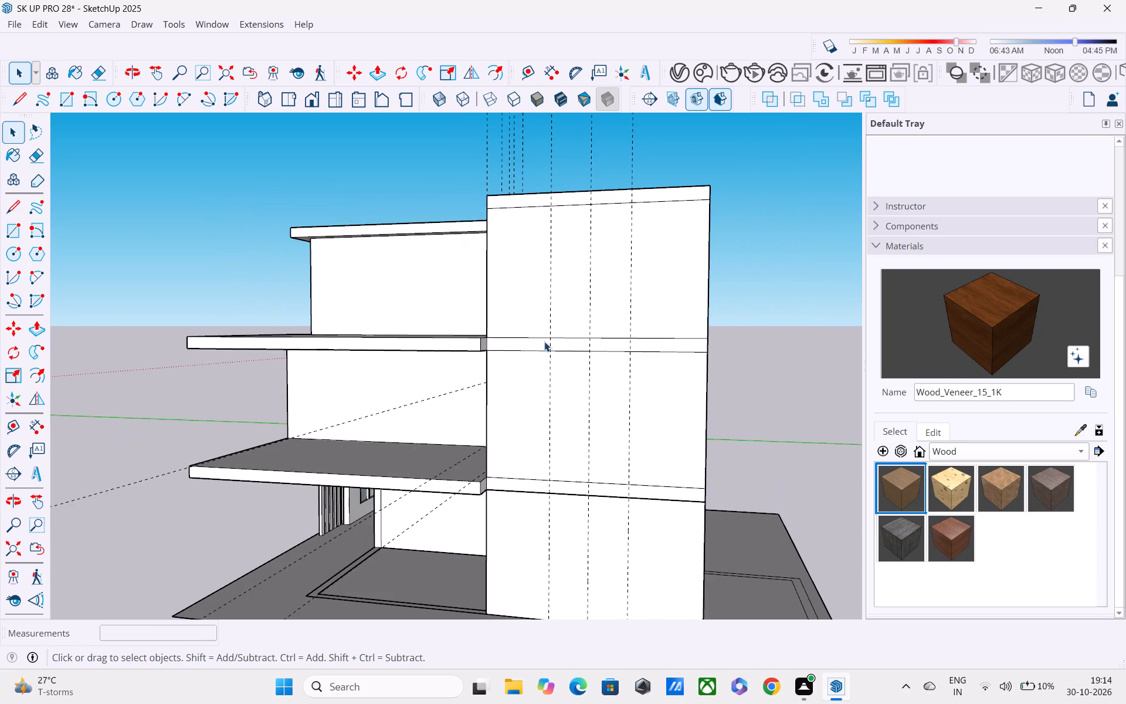
middle_click_drag(544, 341, 541, 264)
scroll(540, 263, "up", 4)
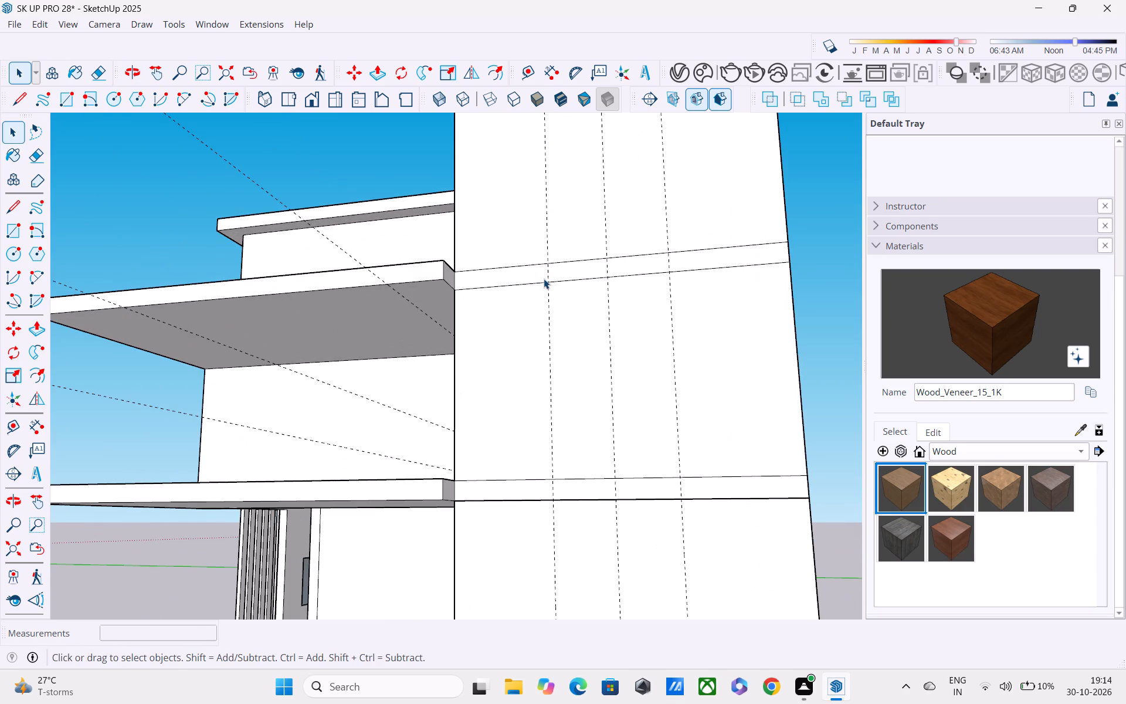
scroll(544, 279, "down", 2)
Draw a rectangle about 1' 8 3/8" by 2' 9" on the upper balcony slab's underside, at the outer corner beside the side wall.
middle_click_drag(552, 310, 781, 367)
scroll(701, 405, "up", 3)
scroll(696, 403, "down", 1)
middle_click_drag(696, 404, 707, 322)
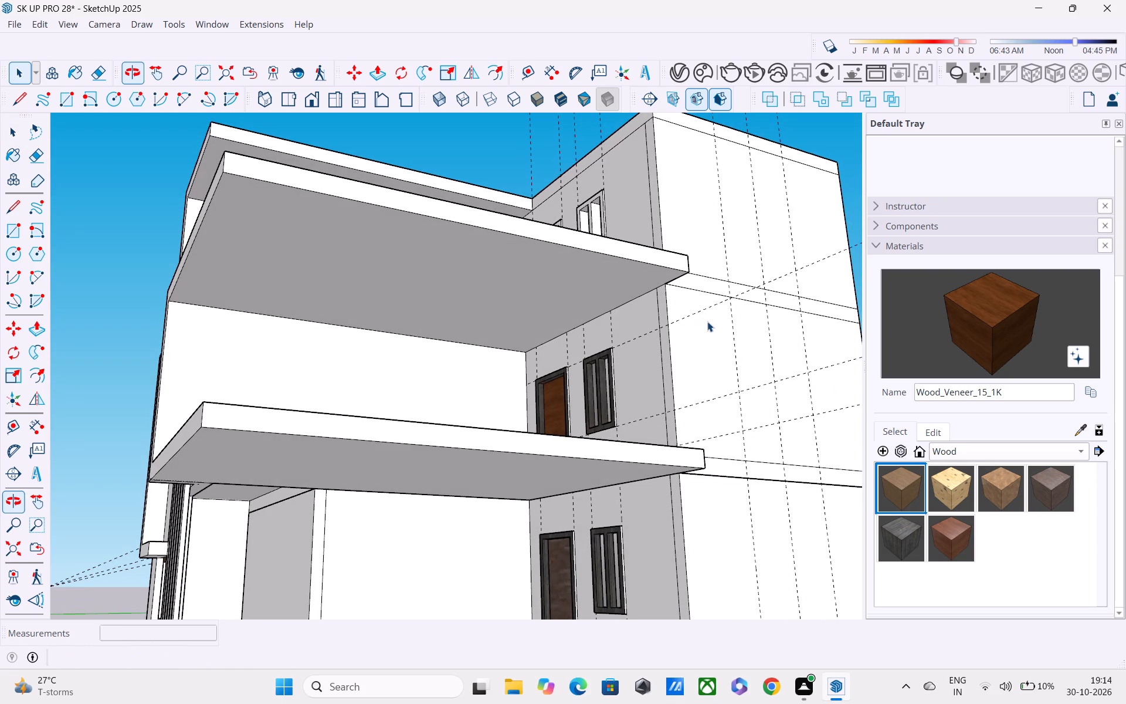
middle_click_drag(678, 374, 452, 338)
scroll(453, 330, "up", 1)
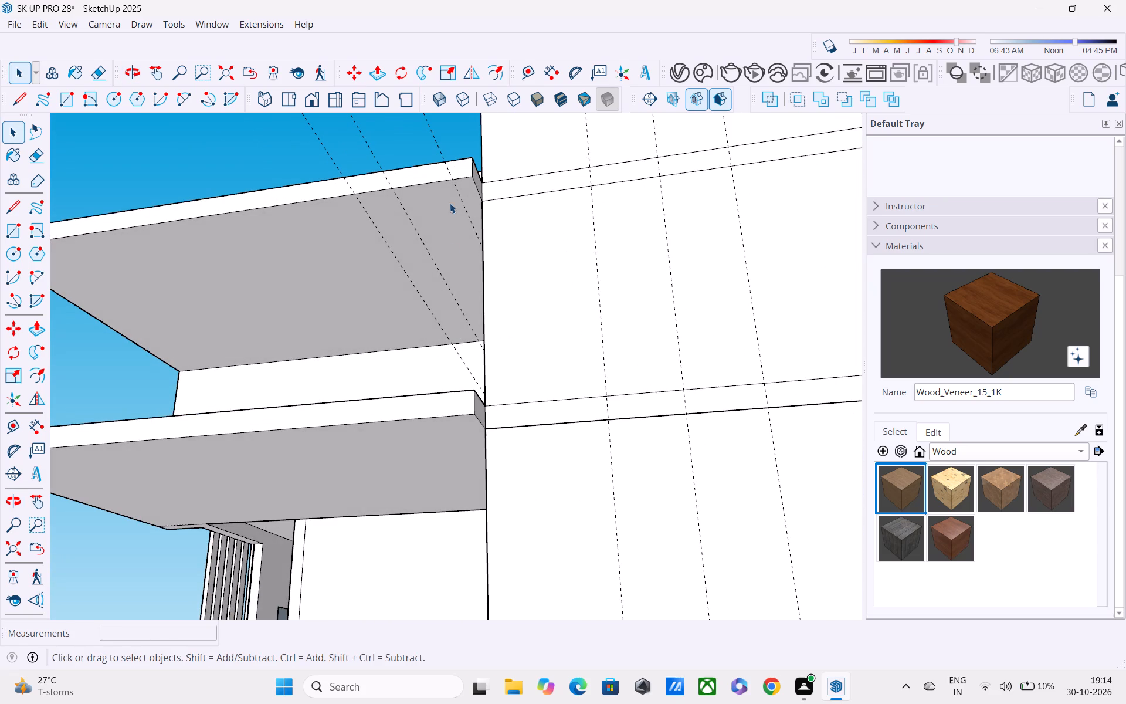
double_click(450, 192)
middle_click_drag(452, 191, 522, 190)
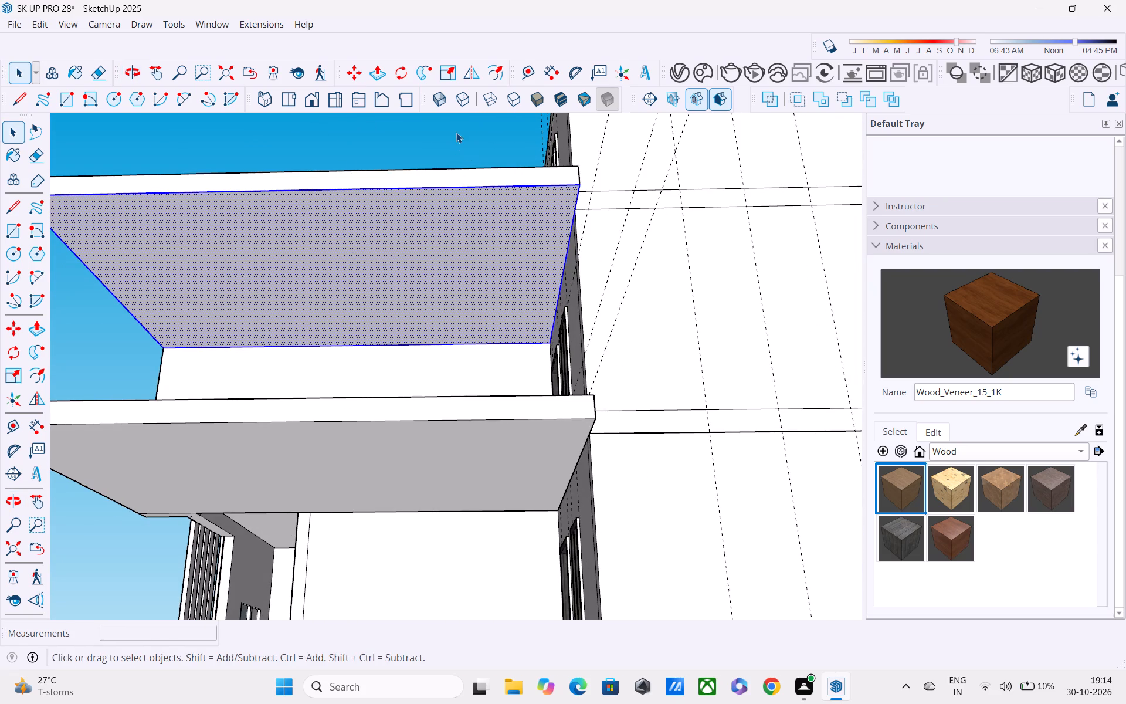
left_click(456, 133)
middle_click_drag(542, 242, 609, 207)
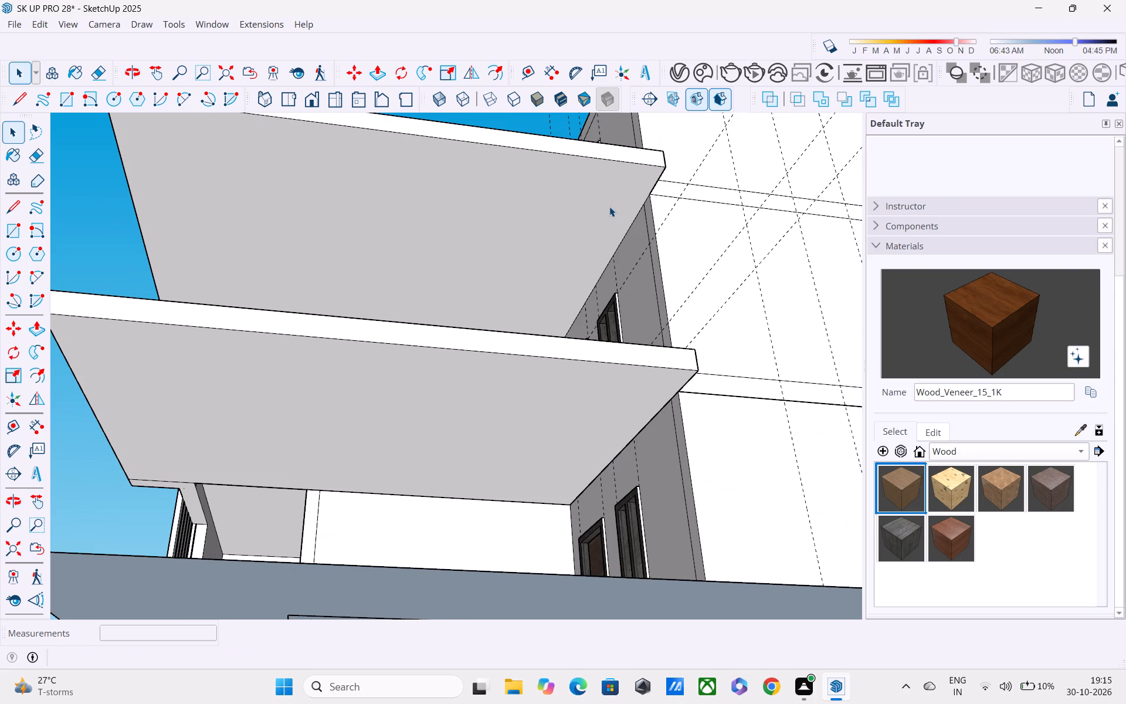
middle_click_drag(609, 207, 629, 292)
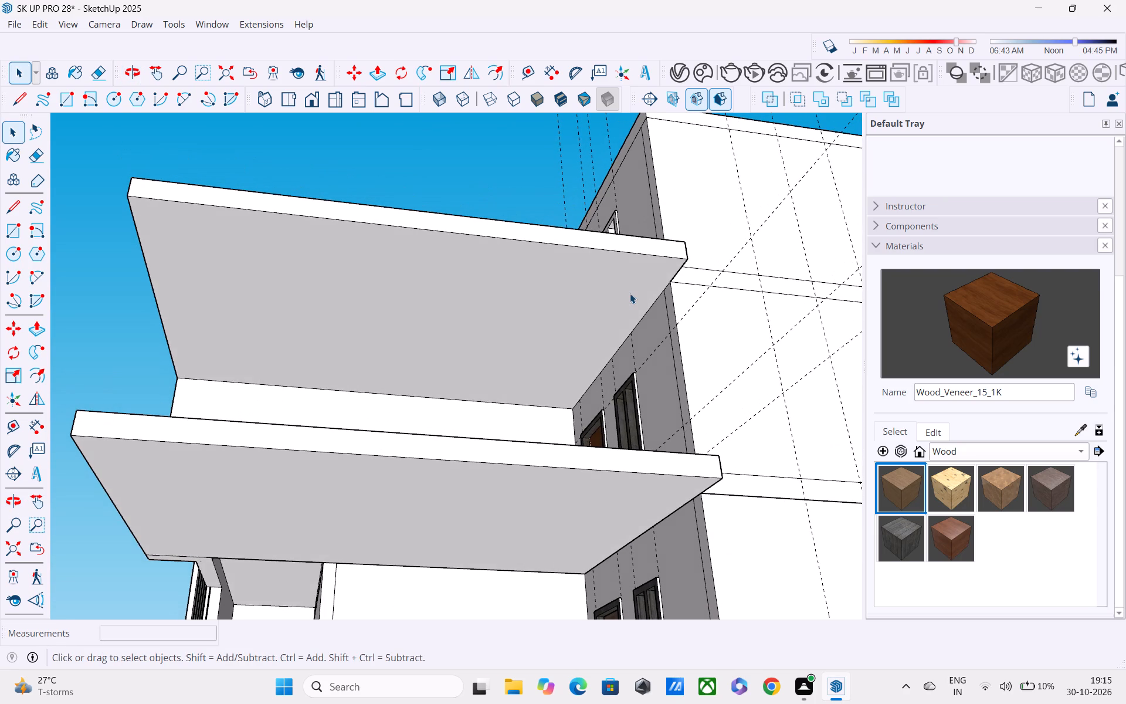
key("r")
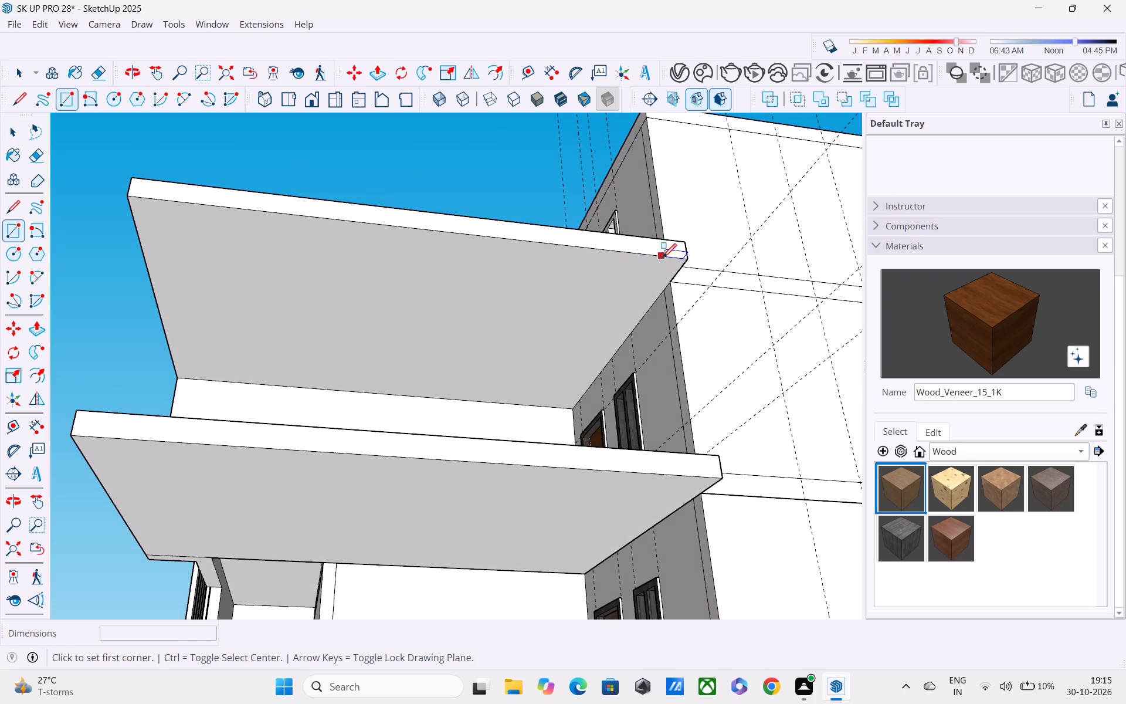
left_click(692, 256)
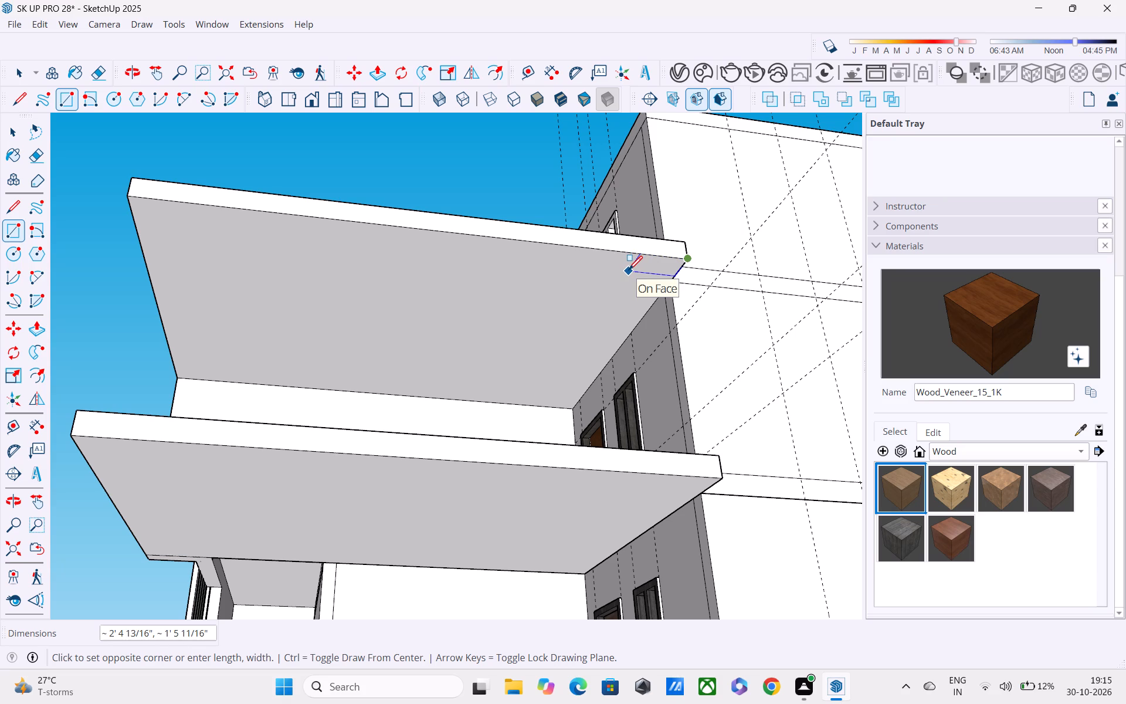
key("Escape")
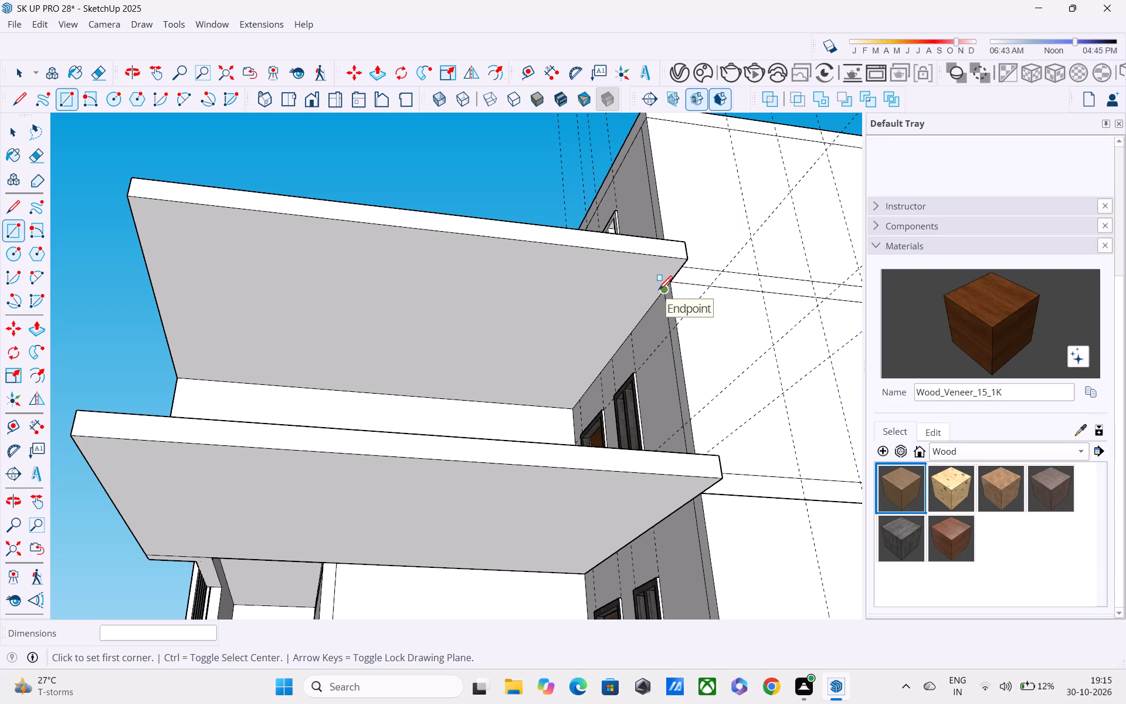
left_click(659, 291)
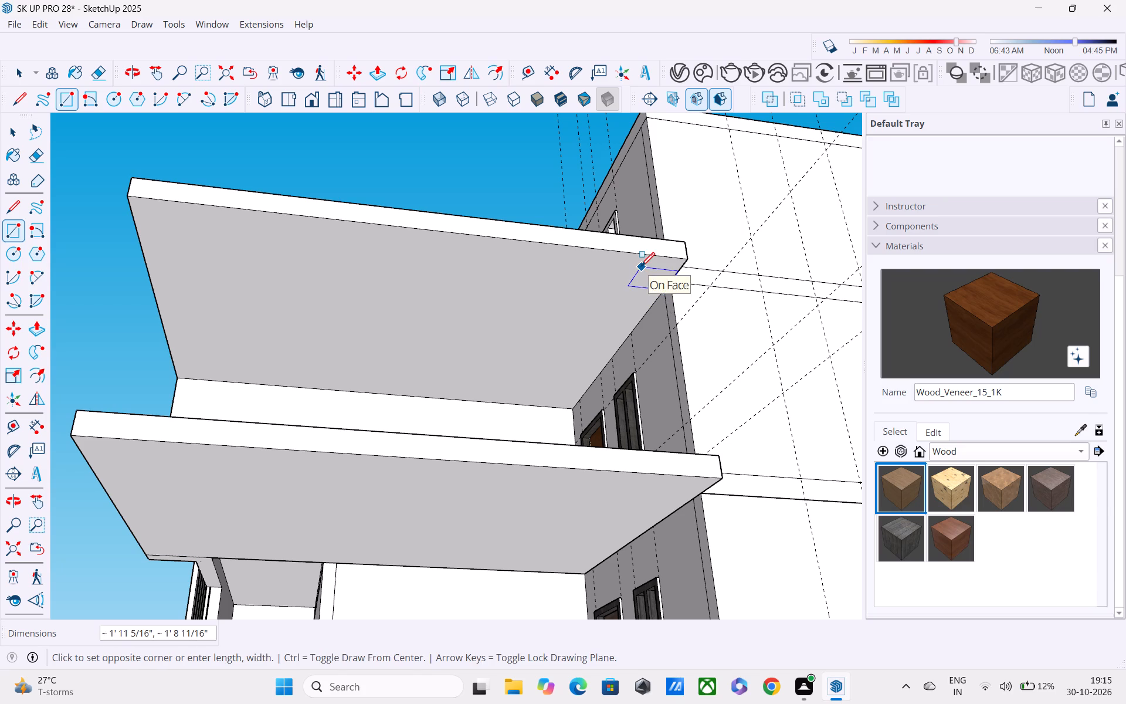
left_click(651, 259)
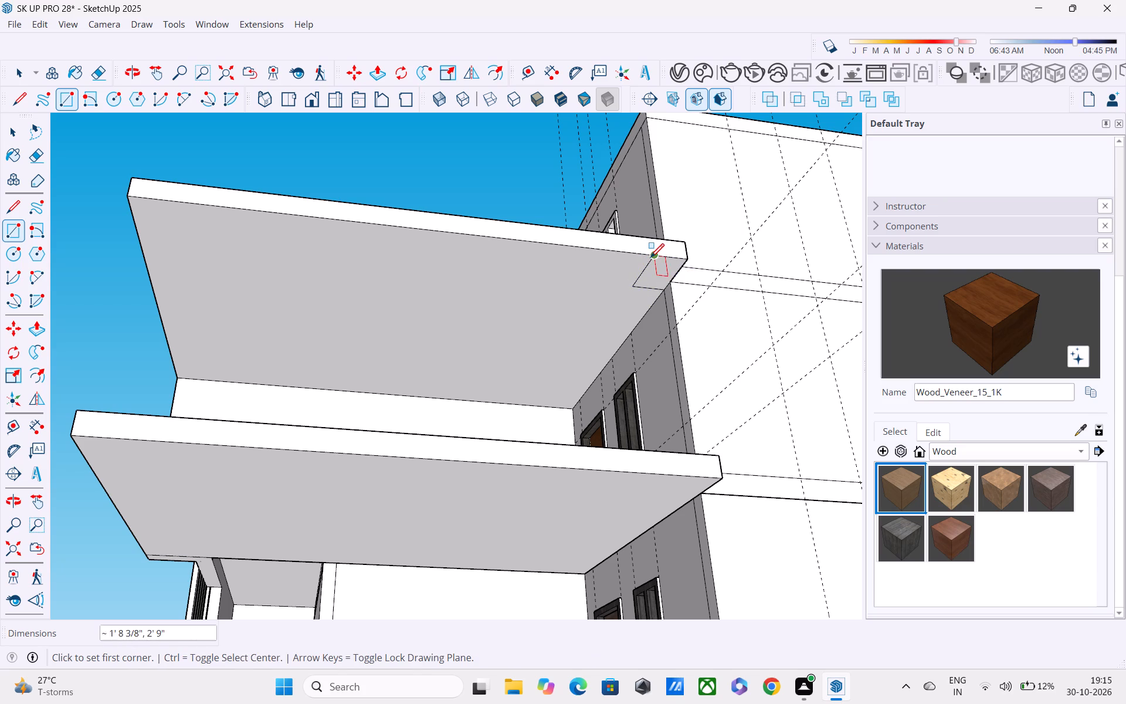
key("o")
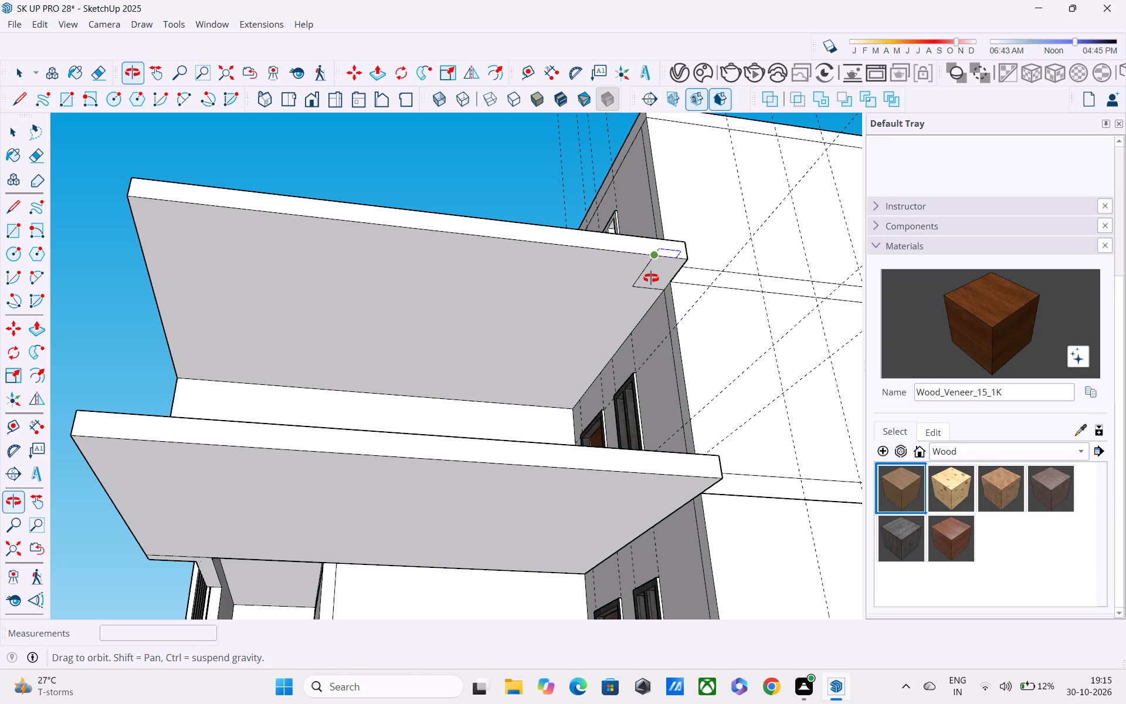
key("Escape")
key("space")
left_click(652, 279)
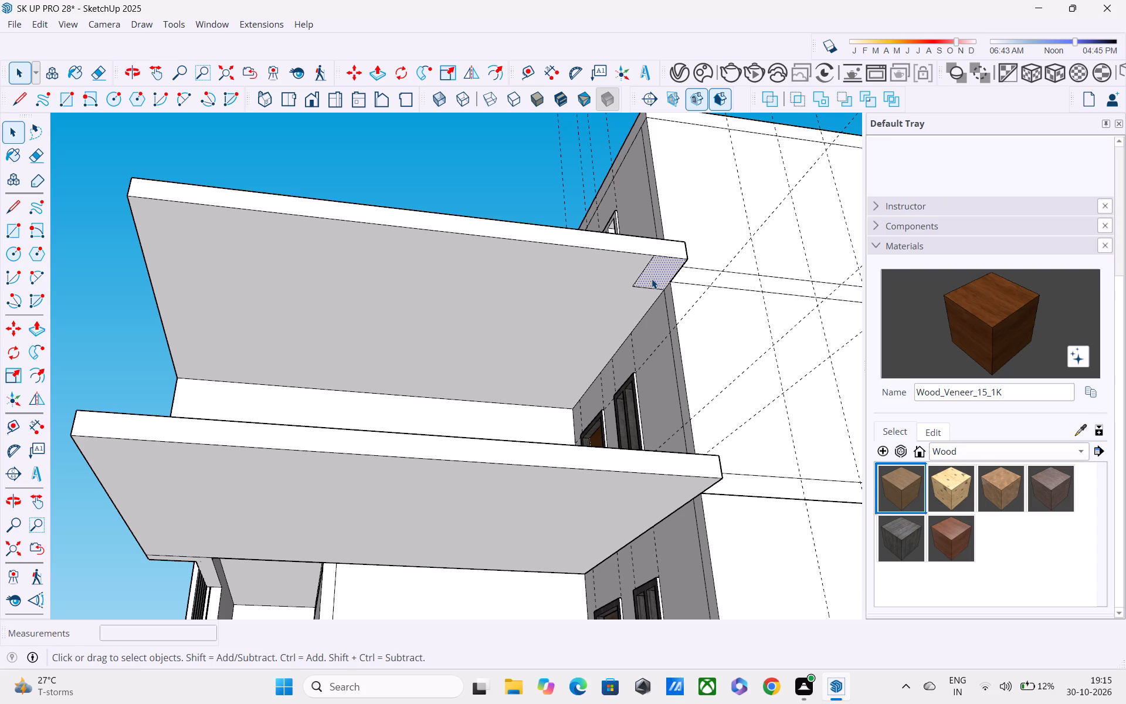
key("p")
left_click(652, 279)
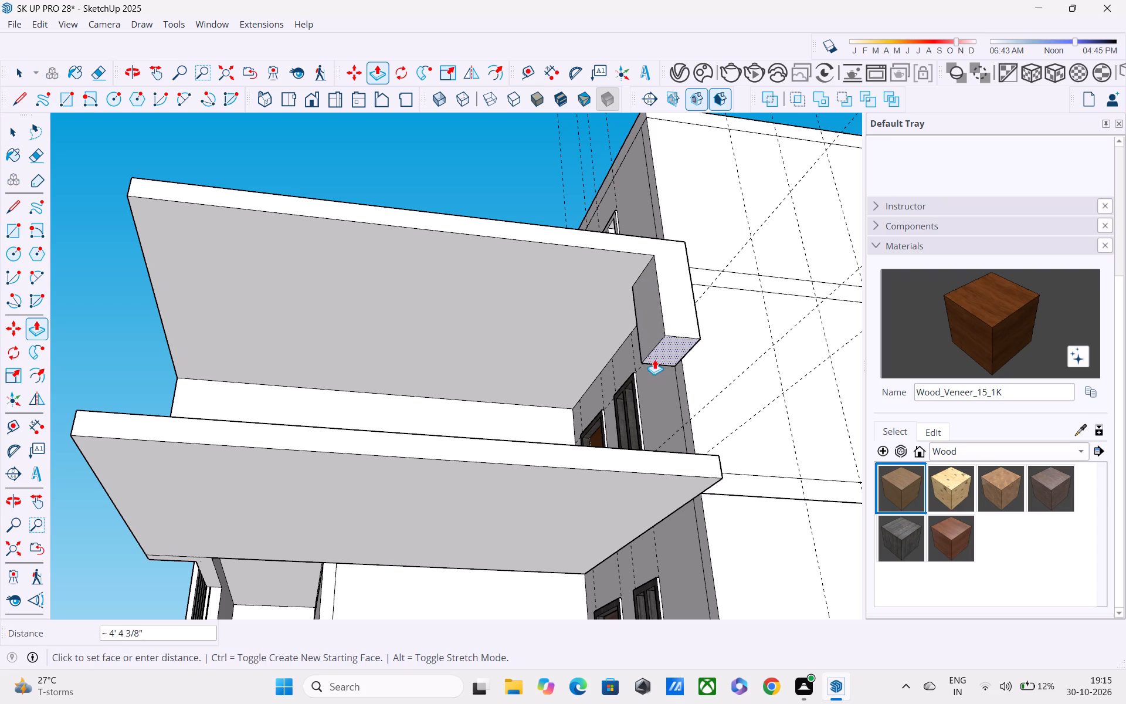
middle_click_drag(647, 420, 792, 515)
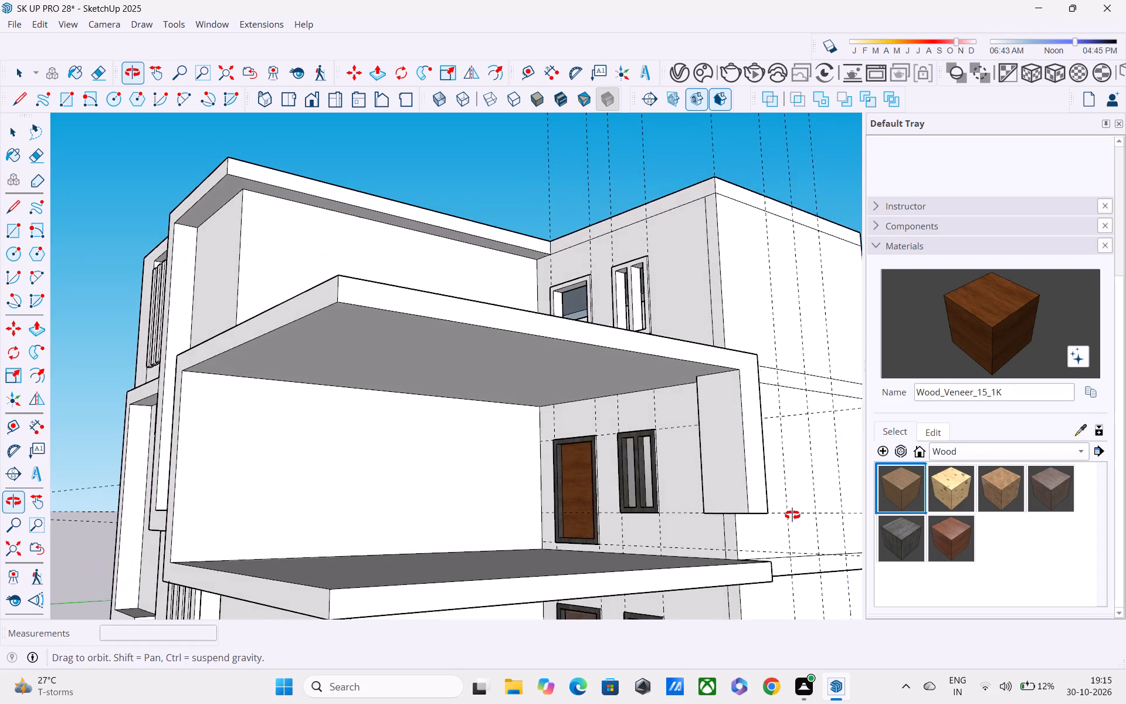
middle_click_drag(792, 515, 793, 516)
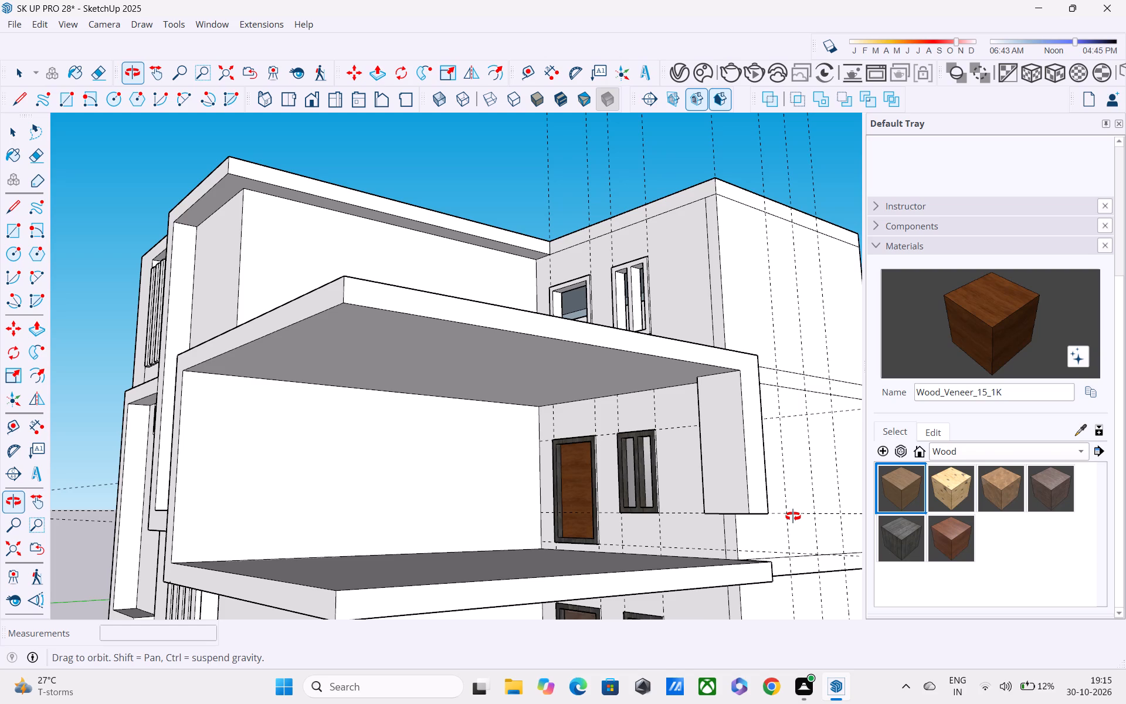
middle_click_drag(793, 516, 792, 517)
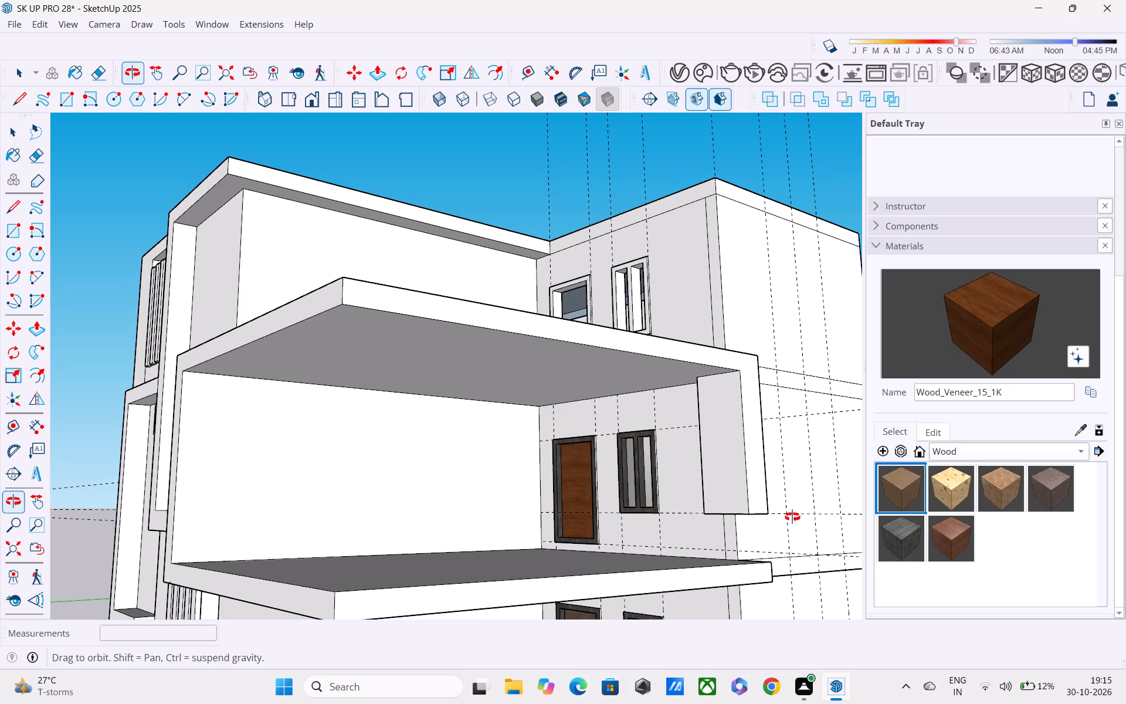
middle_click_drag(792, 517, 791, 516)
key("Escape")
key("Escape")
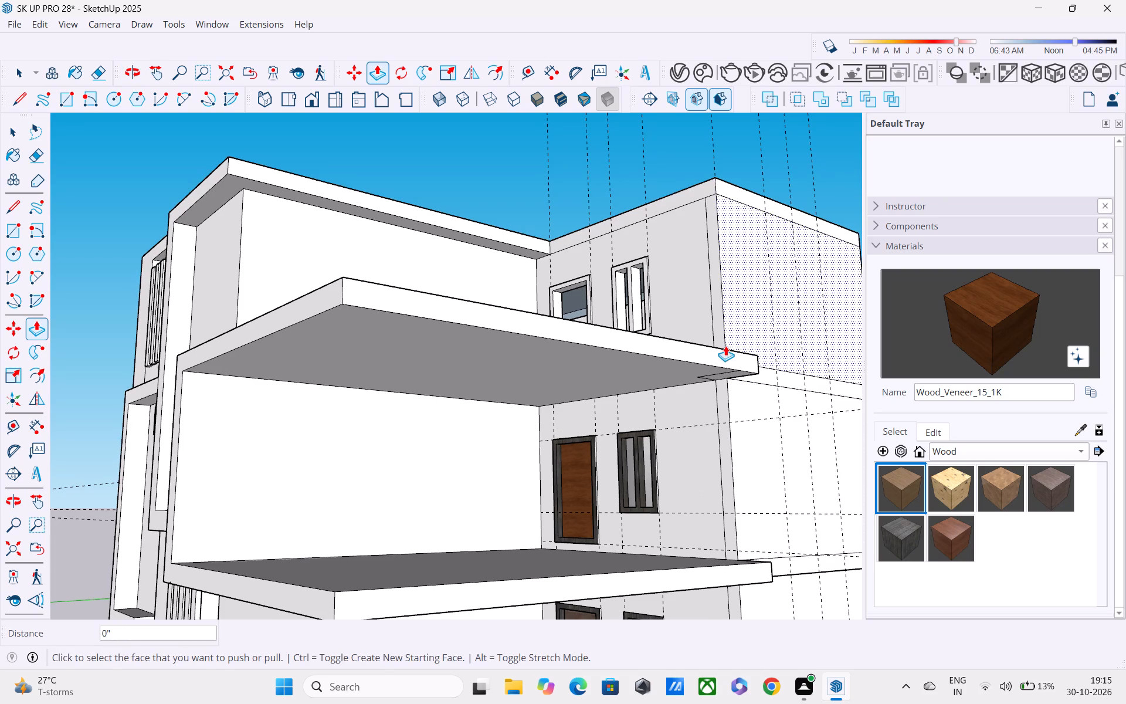
Delete the inner long edge of the corner rectangle on the upper slab's underside.
scroll(725, 346, "up", 2)
middle_click_drag(725, 346, 693, 203)
scroll(697, 300, "up", 3)
key("space")
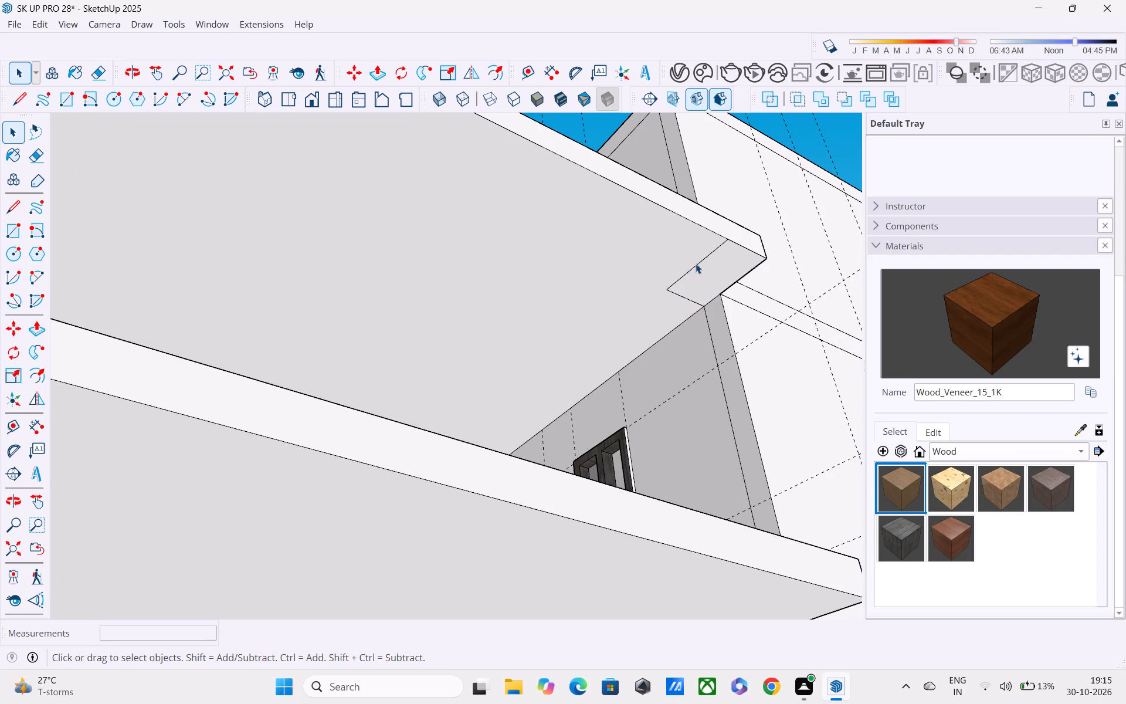
left_click(697, 268)
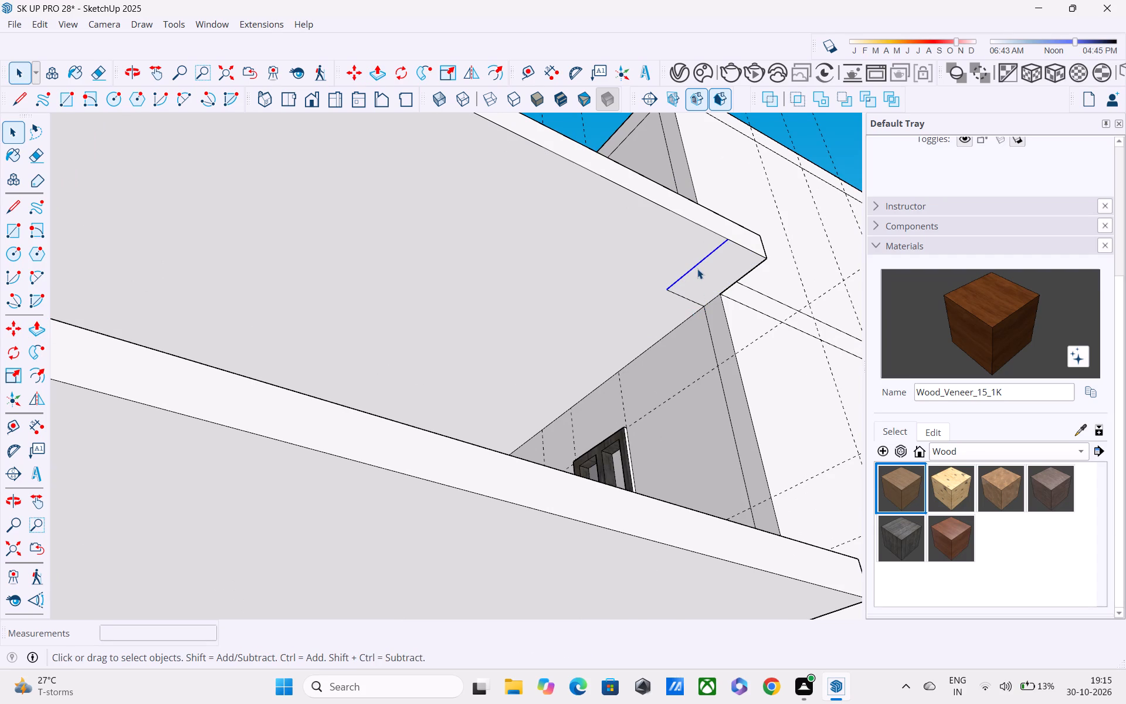
key("Delete")
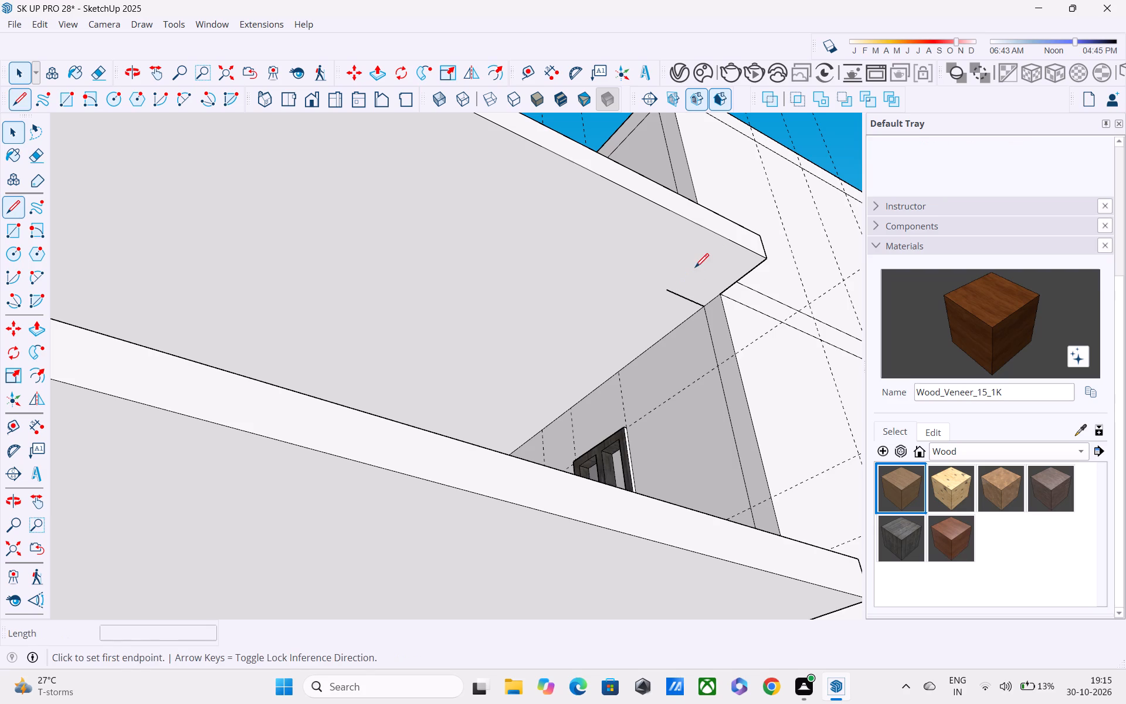
Draw a 2' 9" line on the upper slab's underside, from the short leftover edge's midpoint to the slab's front edge.
key("l")
scroll(695, 293, "up", 5)
left_click(683, 305)
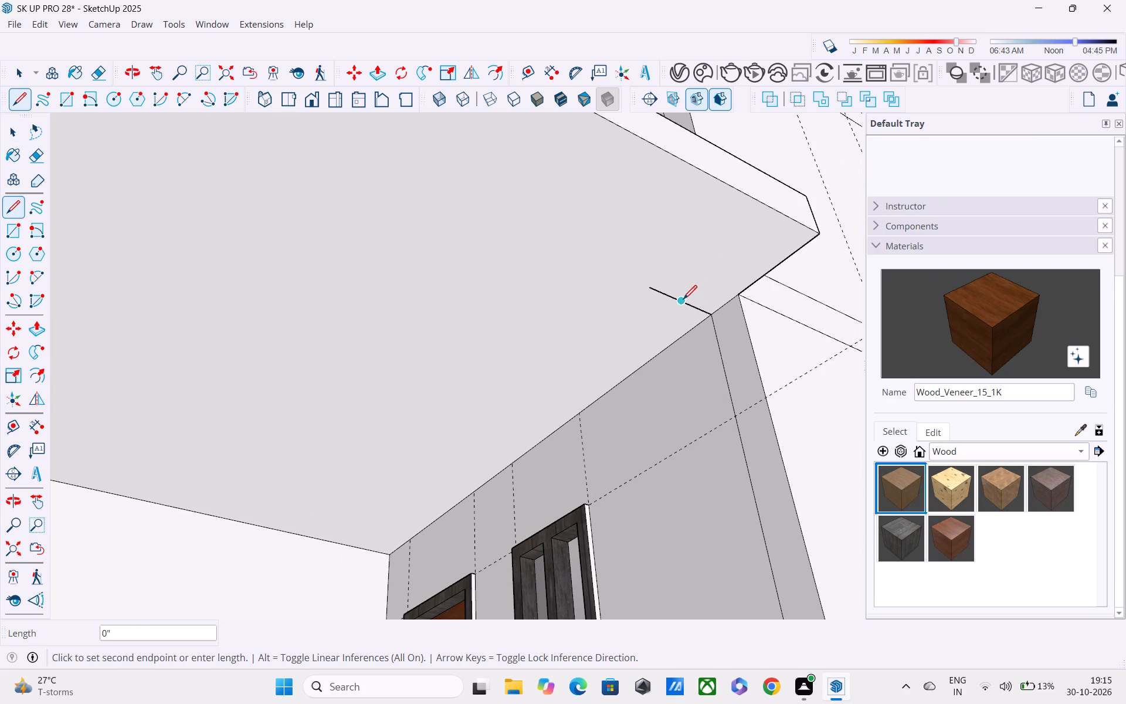
left_click(781, 218)
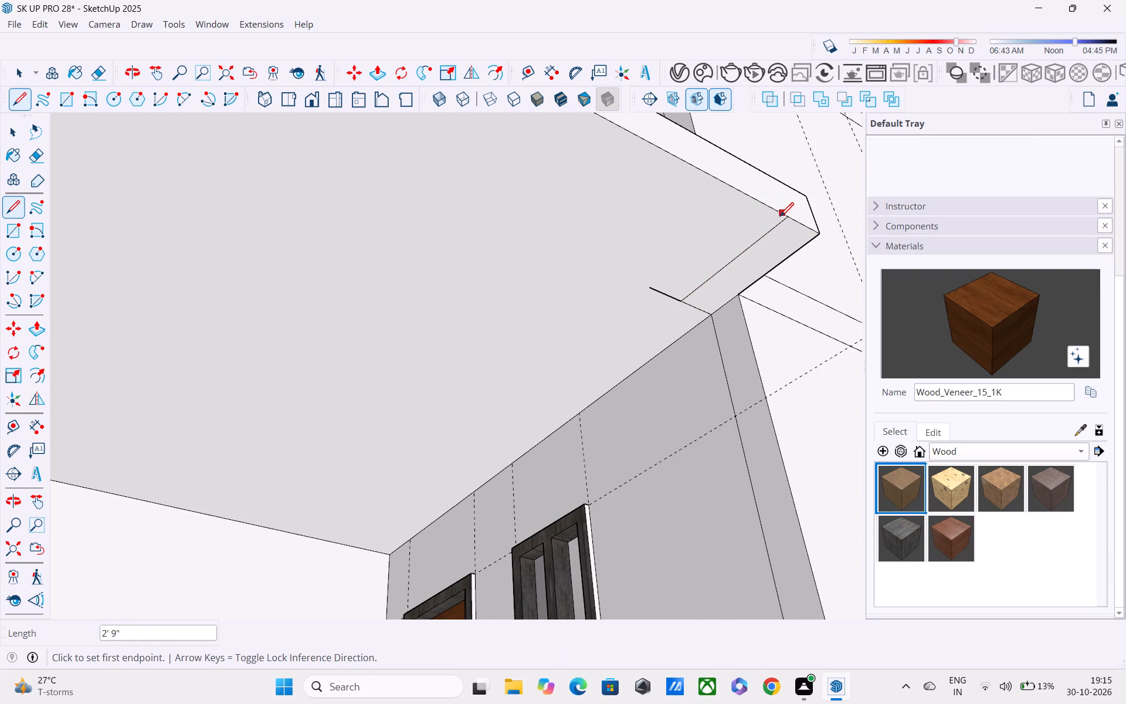
Push/Pull the narrow corner strip down about 10' 1/16" from the upper slab's underside to the lower balcony slab.
key("p")
left_click(774, 232)
scroll(736, 390, "down", 4)
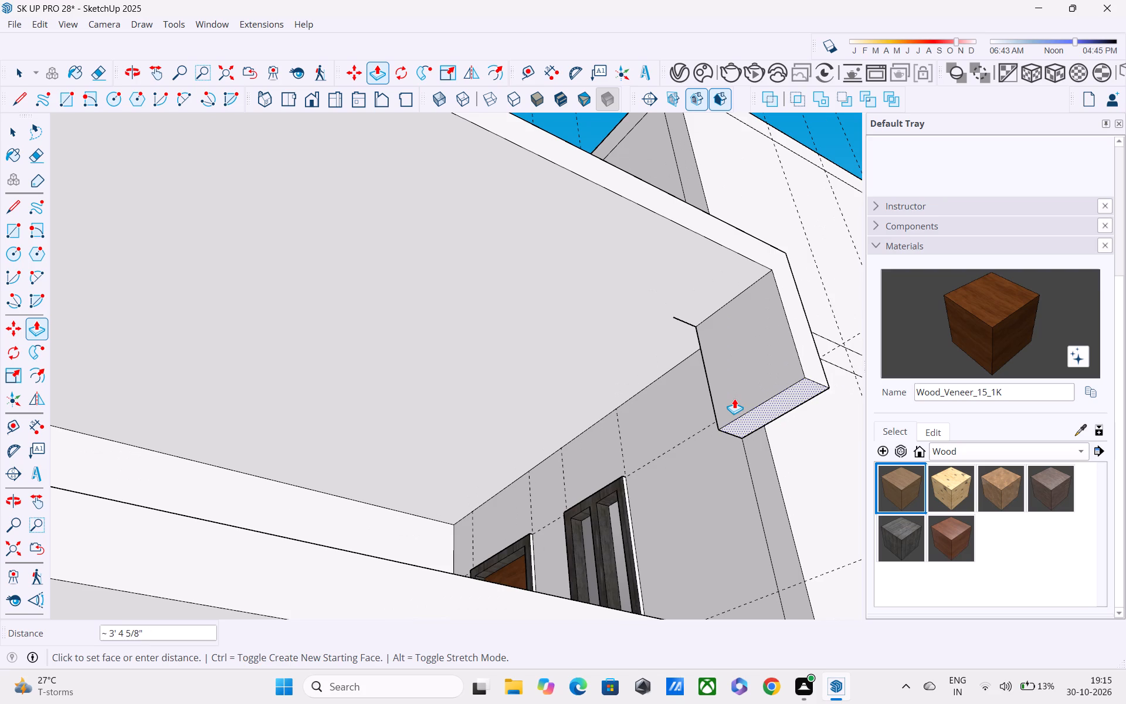
middle_click_drag(733, 399, 601, 193, "shift")
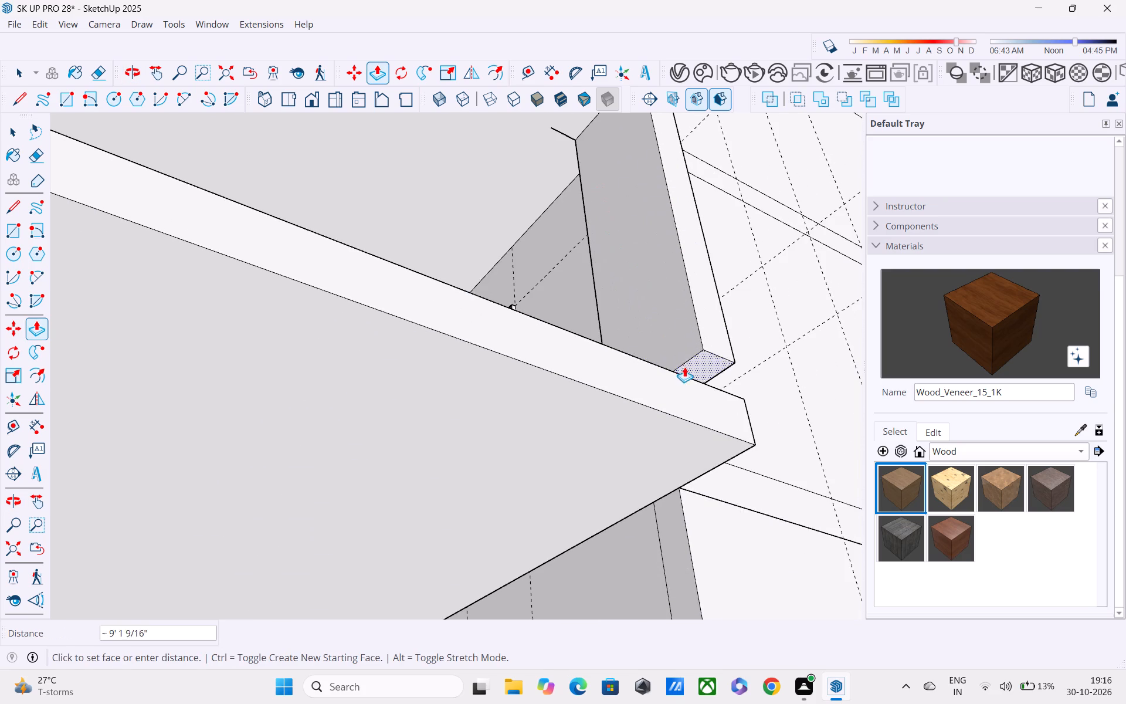
middle_click_drag(704, 390, 749, 557)
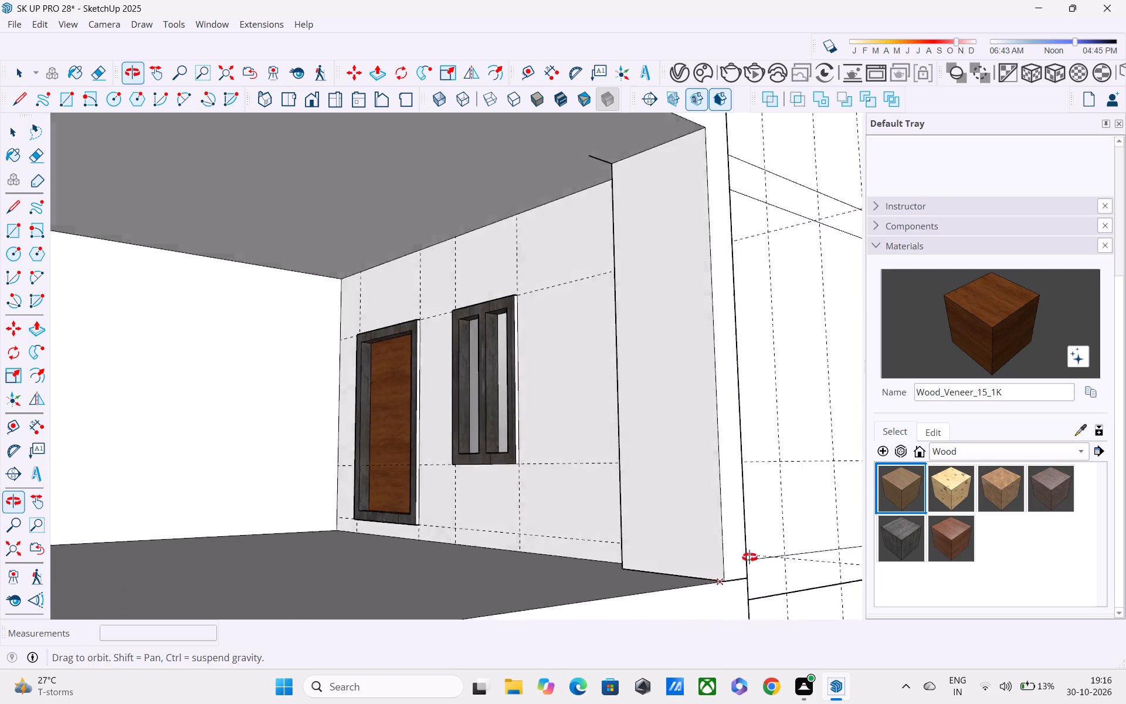
middle_click_drag(749, 557, 756, 574)
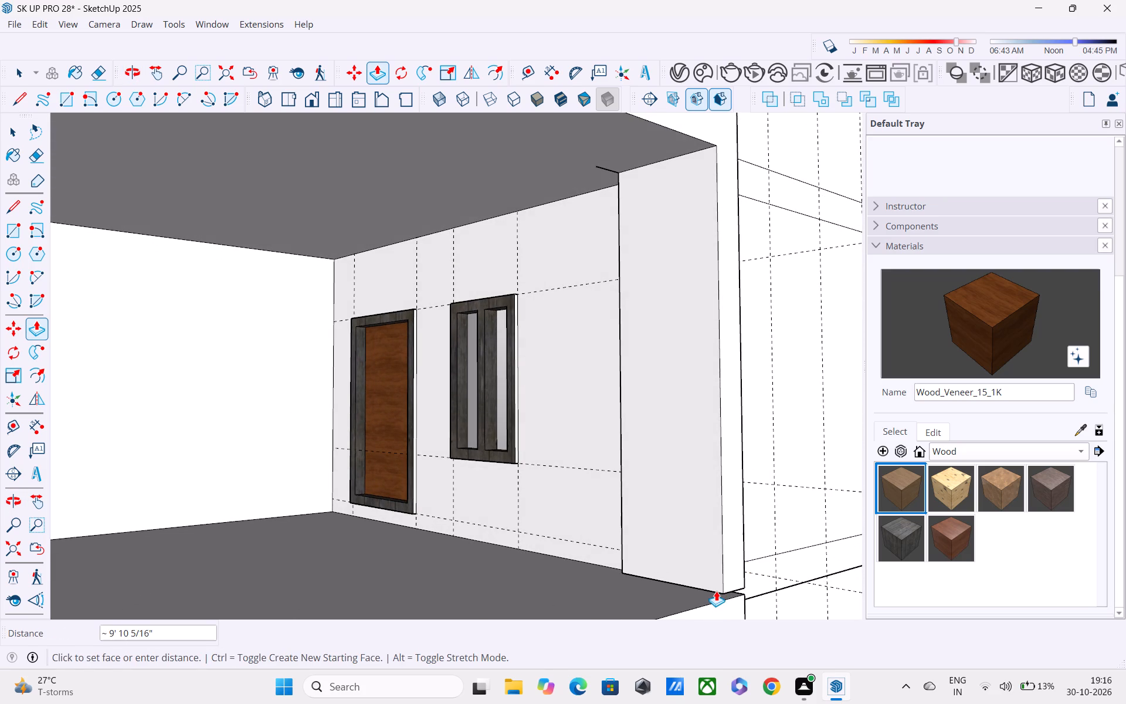
left_click(714, 597)
scroll(701, 598, "down", 5)
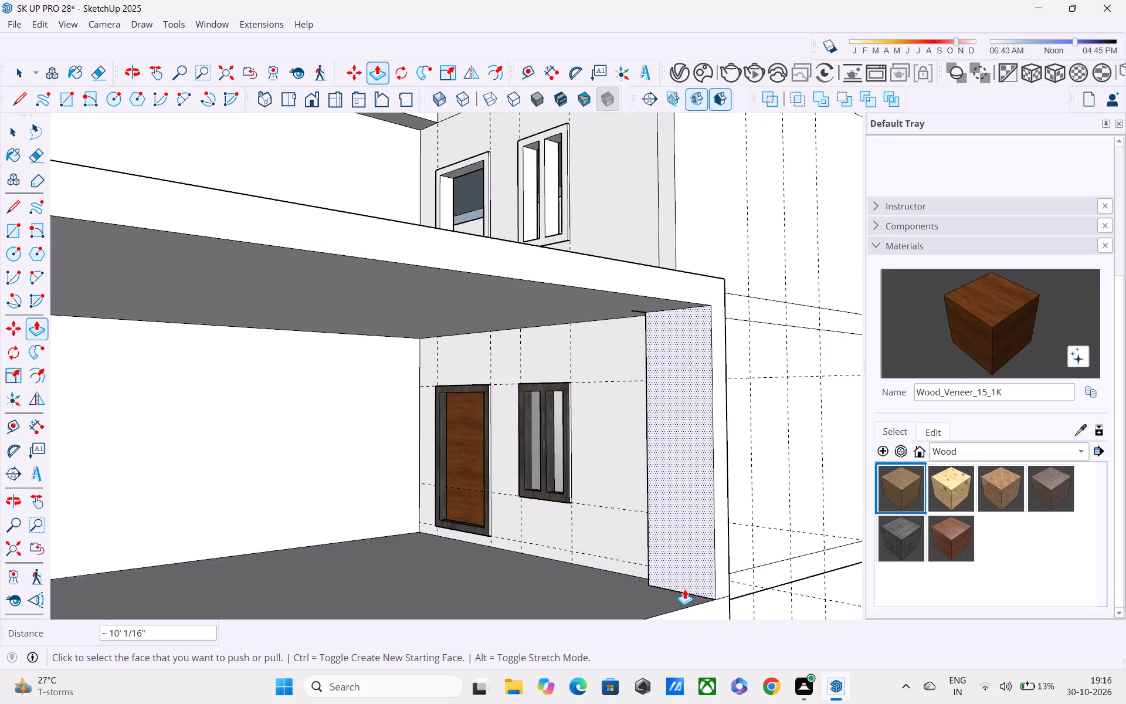
Erase the leftover edge stub on the upper slab's underside beside the new corner wall.
middle_click_drag(684, 589, 710, 464, "shift")
scroll(710, 462, "up", 1)
scroll(710, 462, "down", 5)
middle_click_drag(687, 463, 762, 483)
scroll(762, 483, "down", 6)
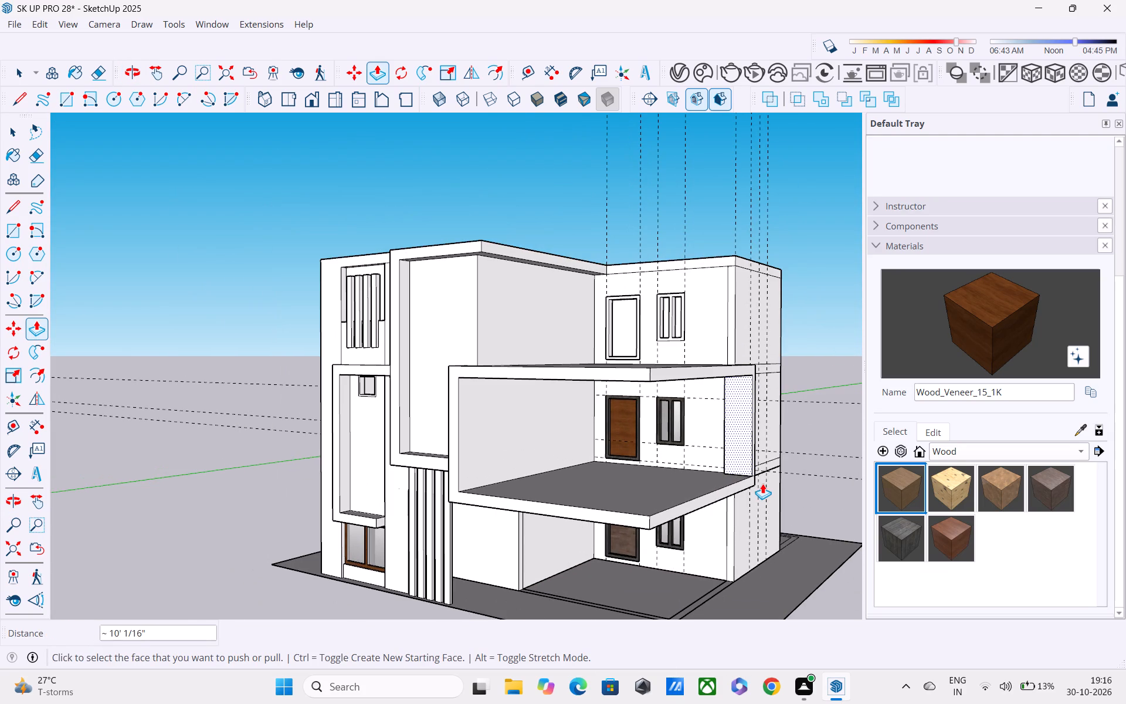
middle_click_drag(757, 482, 621, 388)
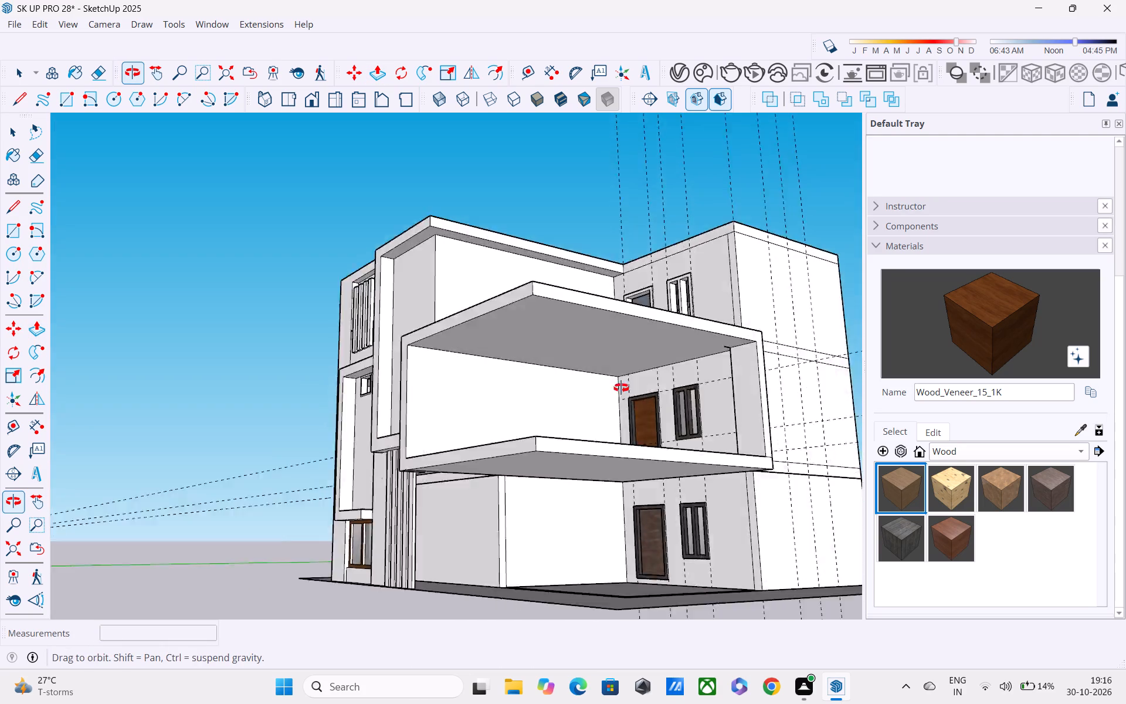
middle_click_drag(621, 388, 538, 323)
key("e")
scroll(679, 274, "up", 4)
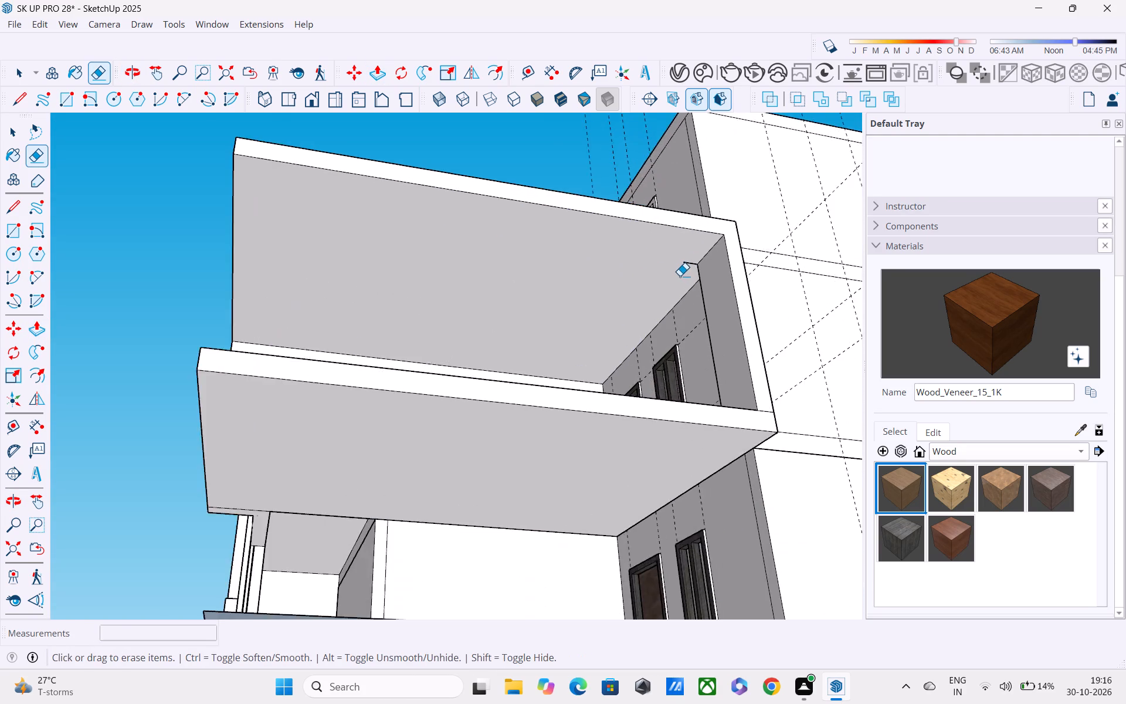
scroll(680, 276, "up", 4)
left_click_drag(694, 256, 694, 258)
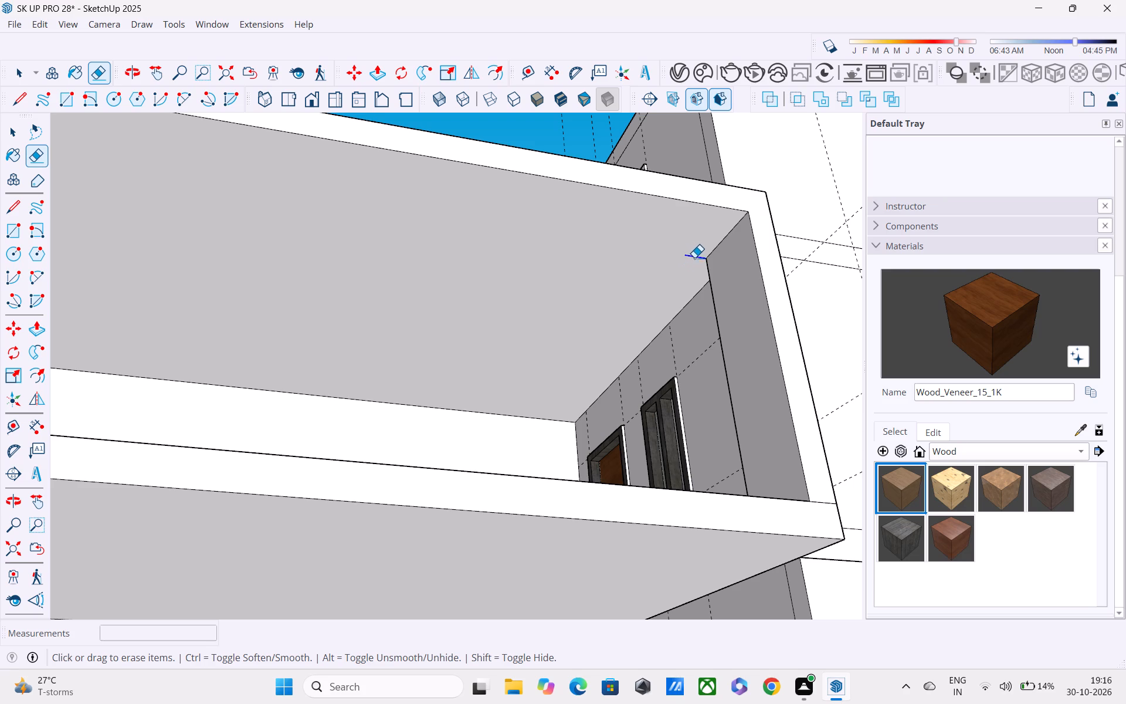
left_click_drag(694, 258, 693, 267)
scroll(689, 271, "down", 6)
middle_click_drag(677, 289, 769, 453)
scroll(763, 451, "down", 4)
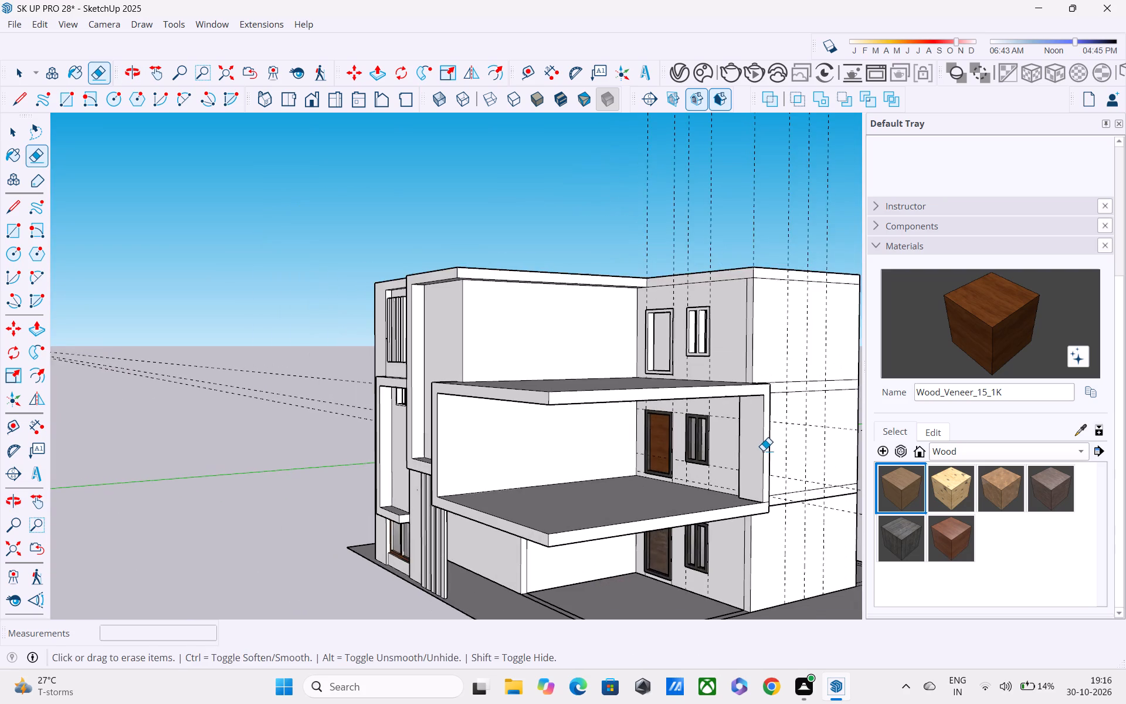
scroll(761, 449, "down", 2)
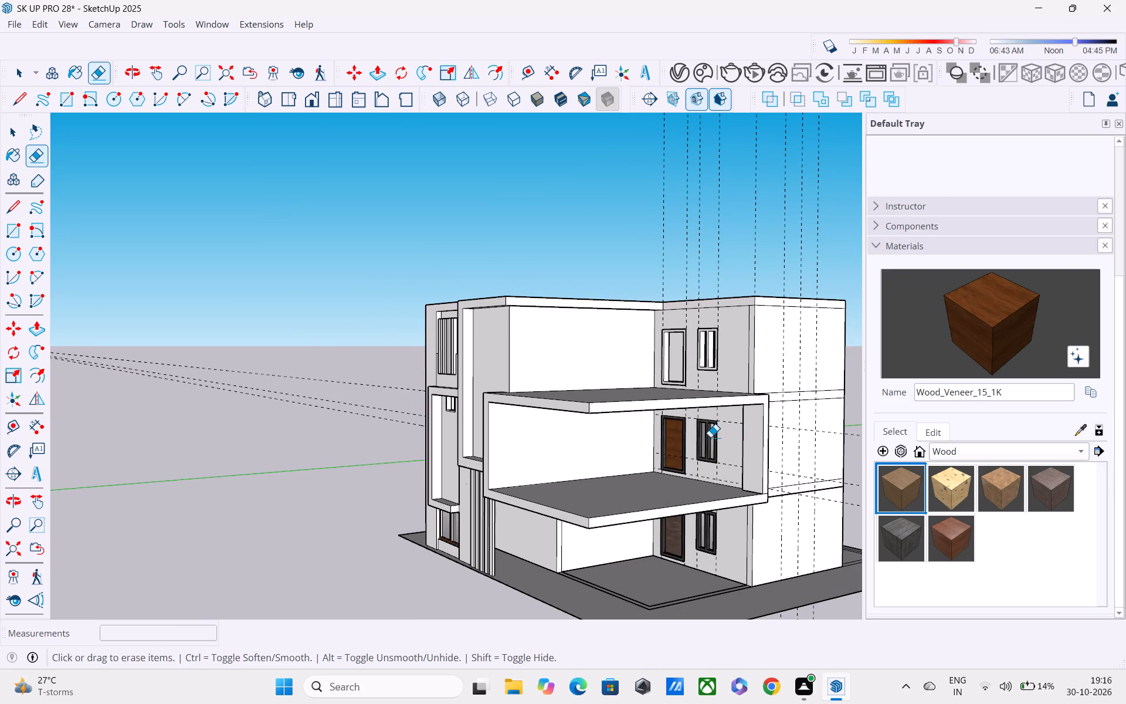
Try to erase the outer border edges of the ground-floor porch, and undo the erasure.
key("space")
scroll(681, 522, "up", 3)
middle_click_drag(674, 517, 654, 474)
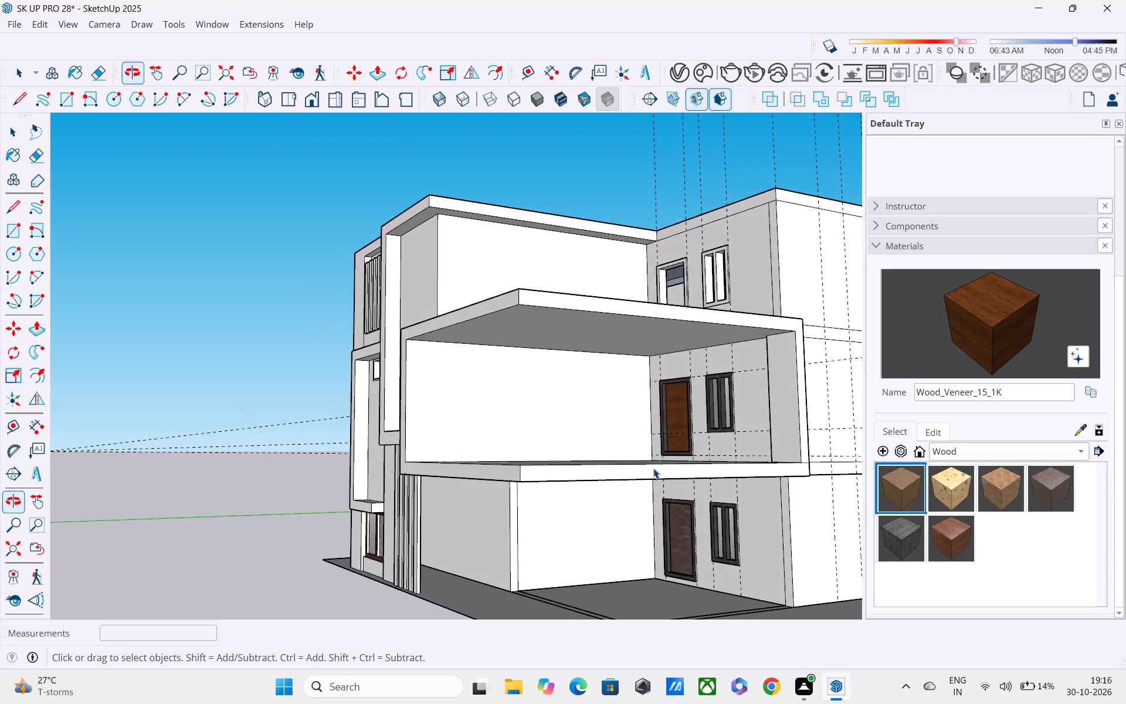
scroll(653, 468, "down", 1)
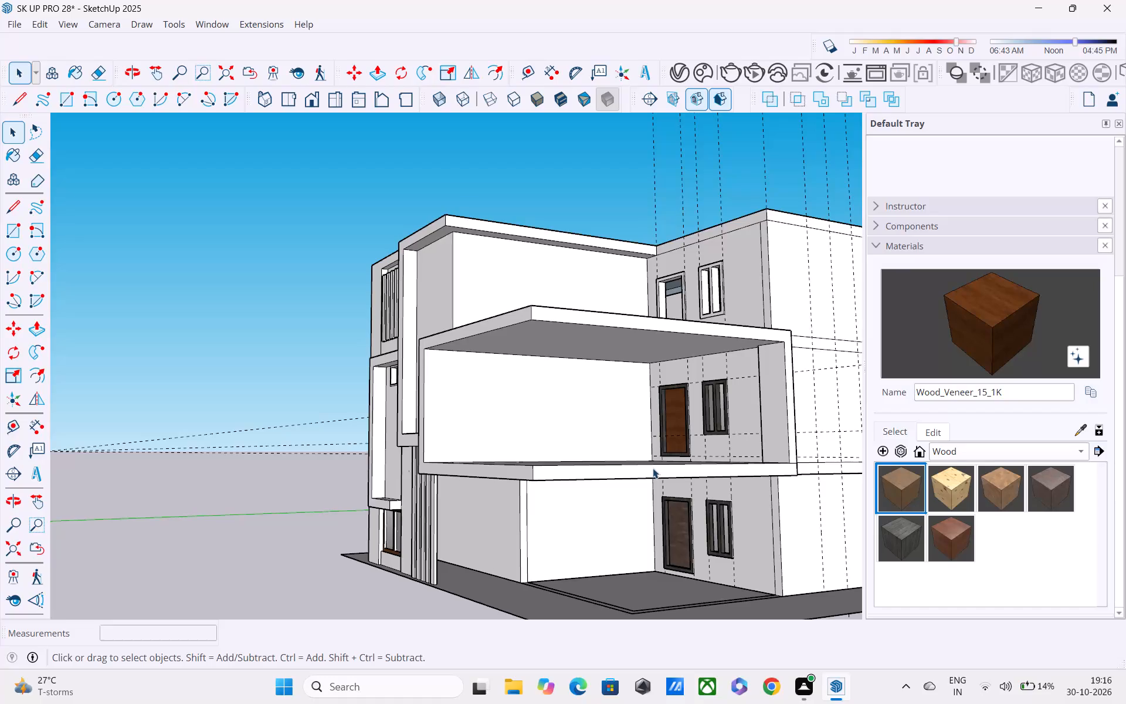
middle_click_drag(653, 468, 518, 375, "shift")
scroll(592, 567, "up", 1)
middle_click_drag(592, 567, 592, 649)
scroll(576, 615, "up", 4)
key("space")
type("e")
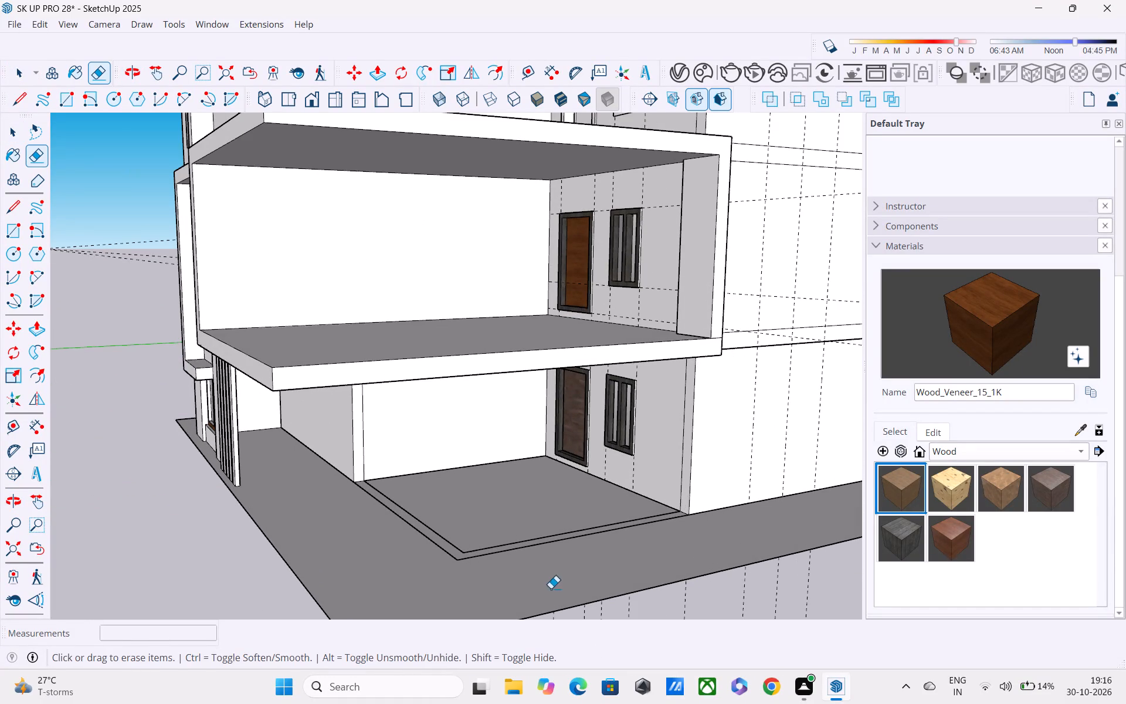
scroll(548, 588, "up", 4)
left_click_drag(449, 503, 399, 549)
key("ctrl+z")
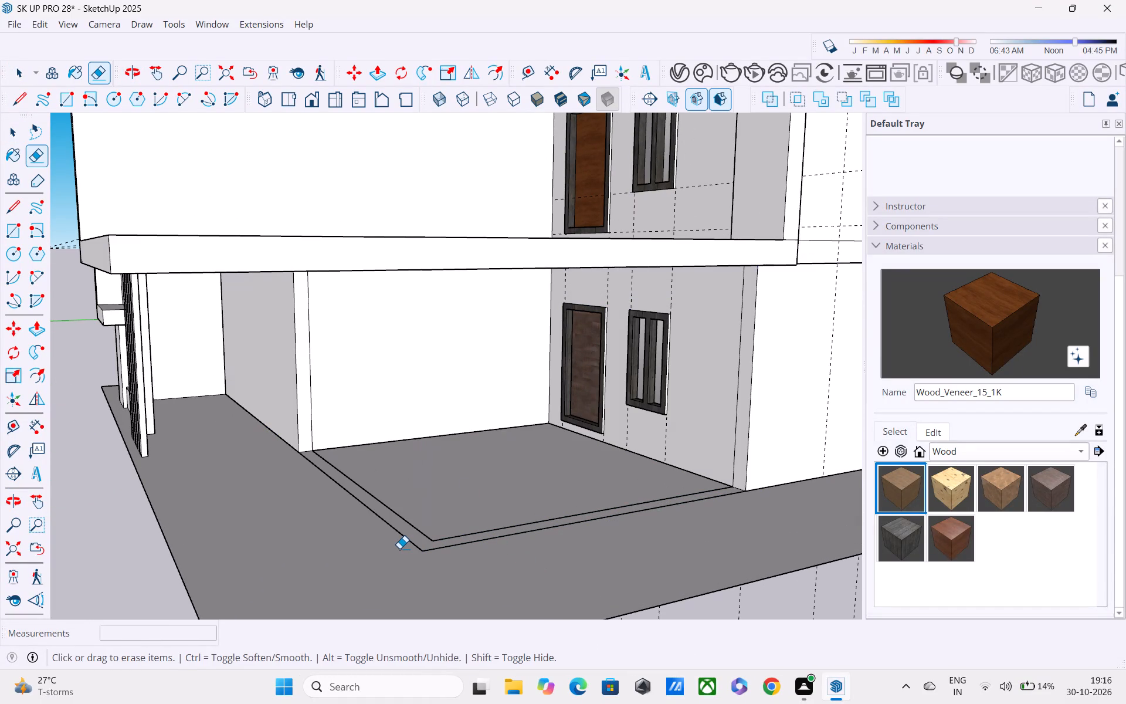
Examine how the ground-floor walls, porch border and surrounding ground slab are grouped by selecting and opening them.
key("space")
double_click(352, 363)
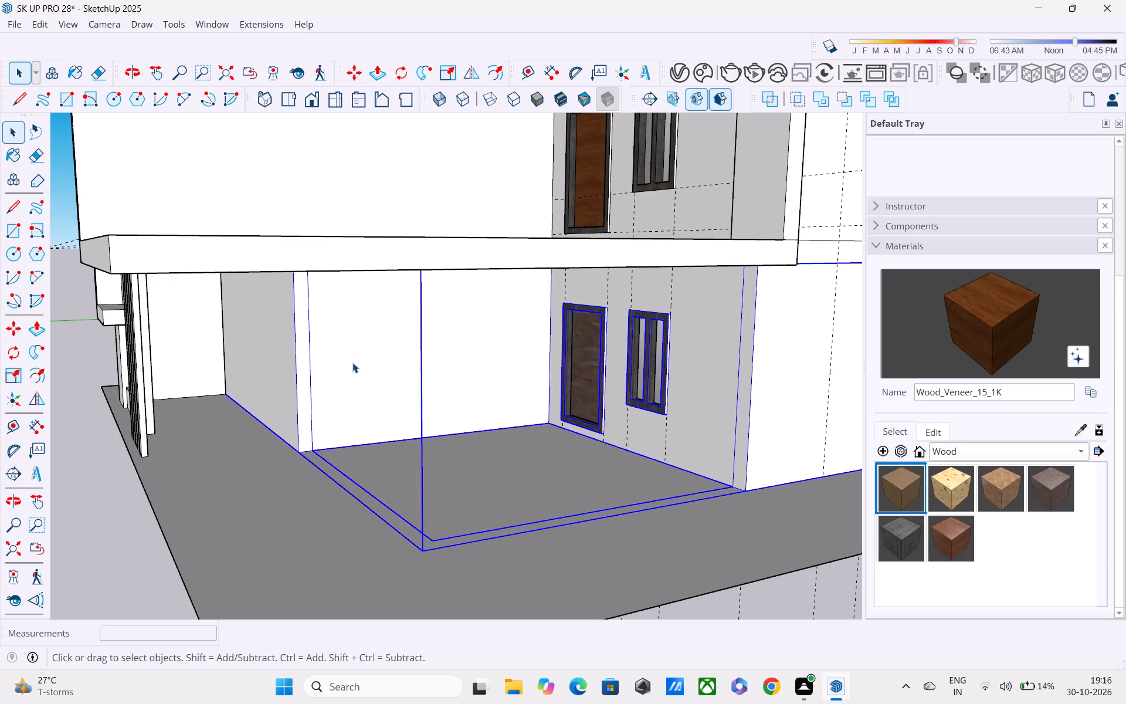
middle_click_drag(429, 495, 443, 570)
scroll(443, 570, "down", 1)
scroll(444, 571, "up", 1)
middle_click_drag(444, 570, 425, 434, "shift")
scroll(414, 567, "down", 4)
middle_click_drag(346, 523, 329, 469)
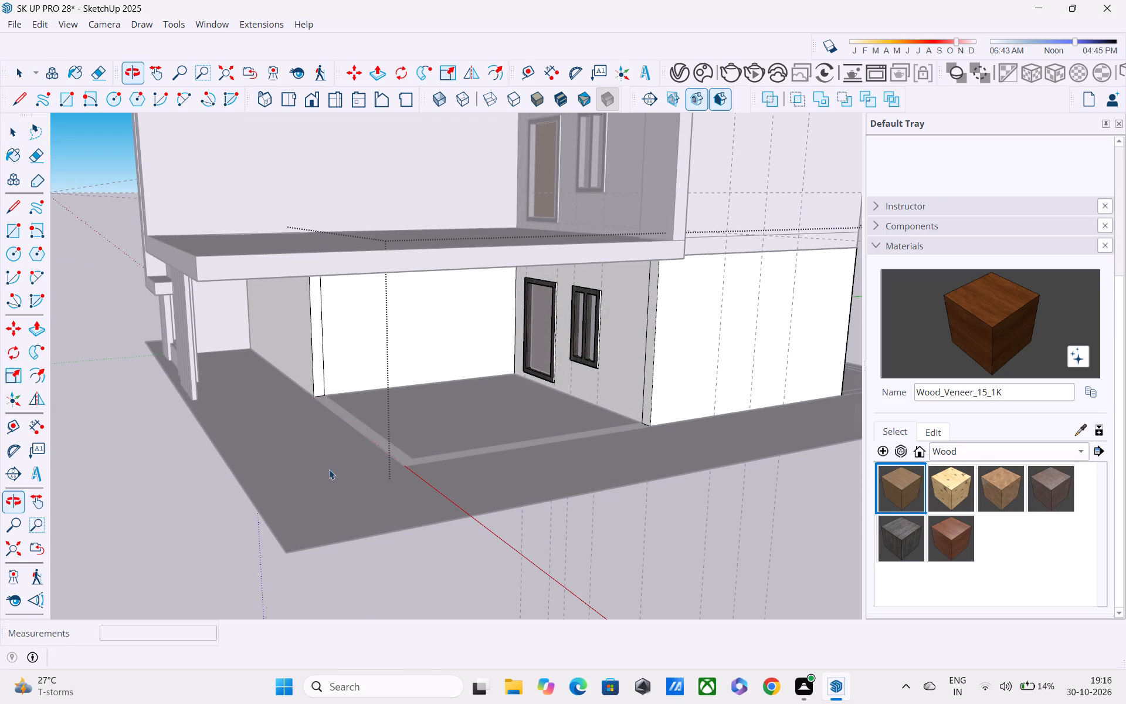
left_click(184, 476)
scroll(350, 446, "up", 2)
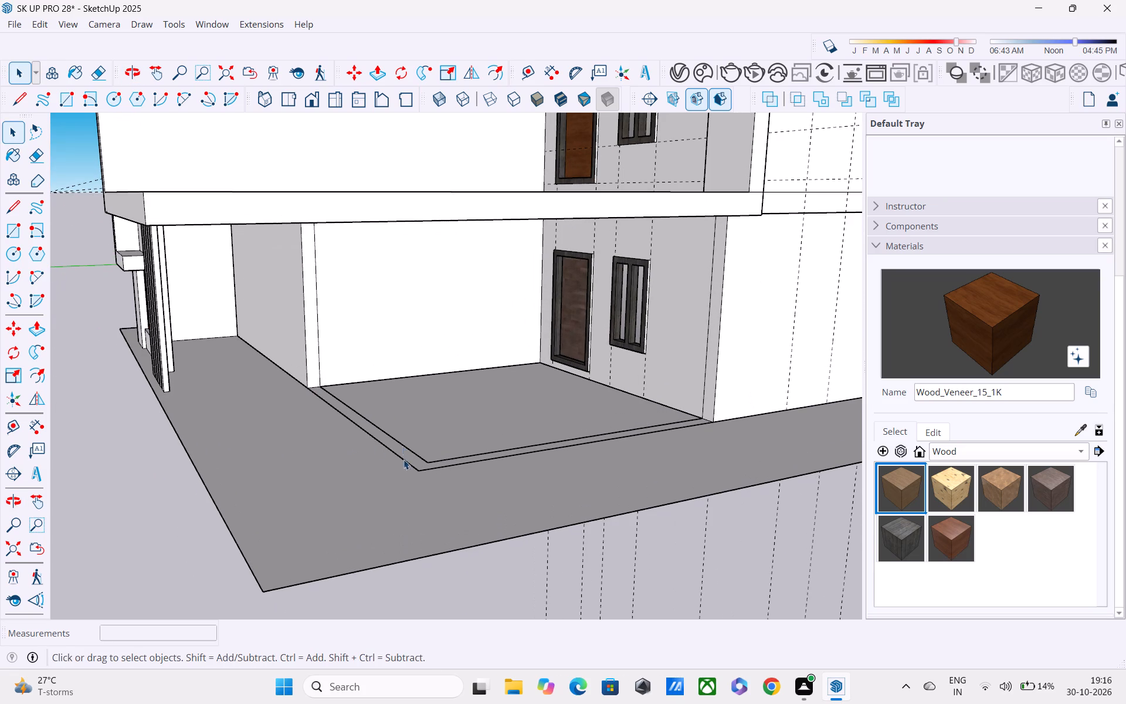
double_click(398, 495)
left_click(176, 533)
double_click(347, 574)
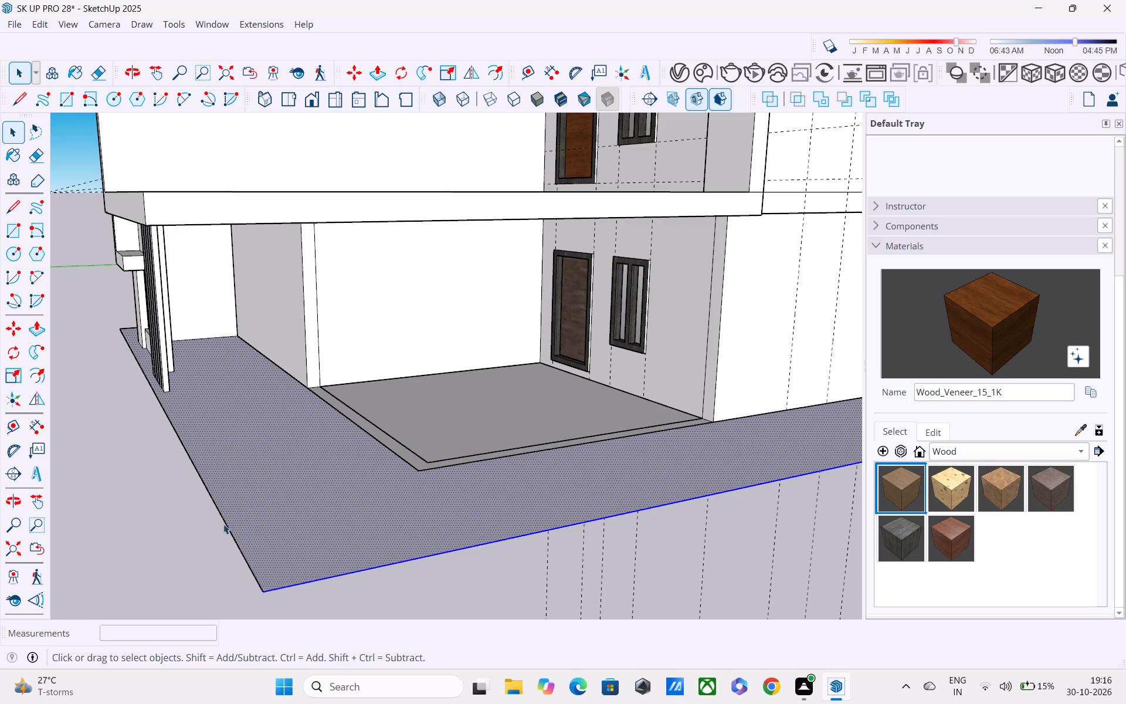
left_click(192, 516)
Examine the porch, the balcony's new corner wall and the blank side wall from several angles.
scroll(191, 517, "down", 2)
middle_click_drag(199, 517, 250, 573, "shift")
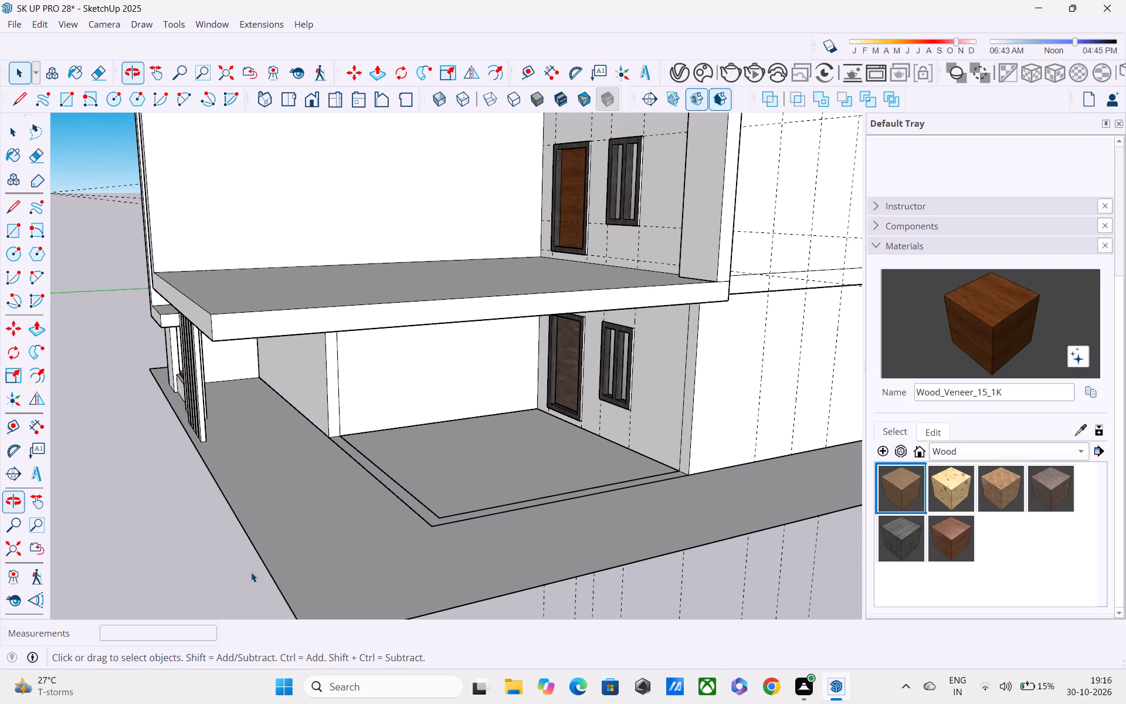
scroll(252, 566, "up", 1)
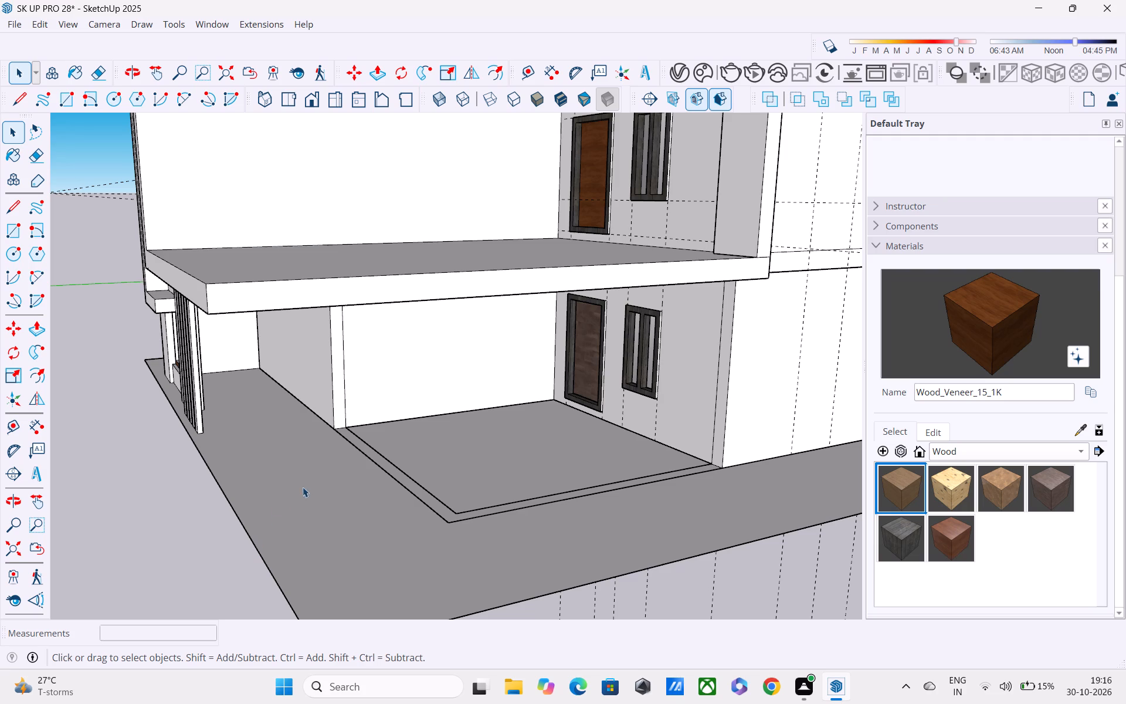
scroll(303, 487, "up", 4)
scroll(302, 478, "down", 10)
scroll(327, 461, "up", 1)
middle_click_drag(327, 461, 139, 367)
scroll(409, 341, "up", 3)
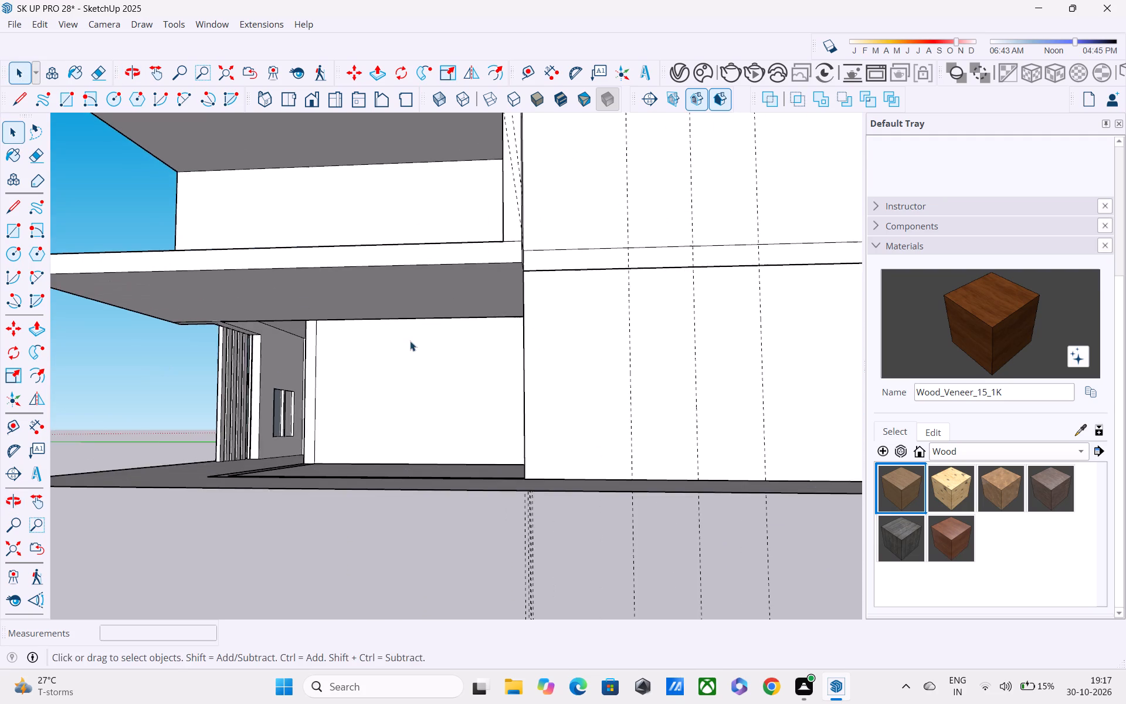
middle_click_drag(418, 343, 342, 468)
scroll(344, 456, "down", 5)
middle_click_drag(351, 459, 354, 364)
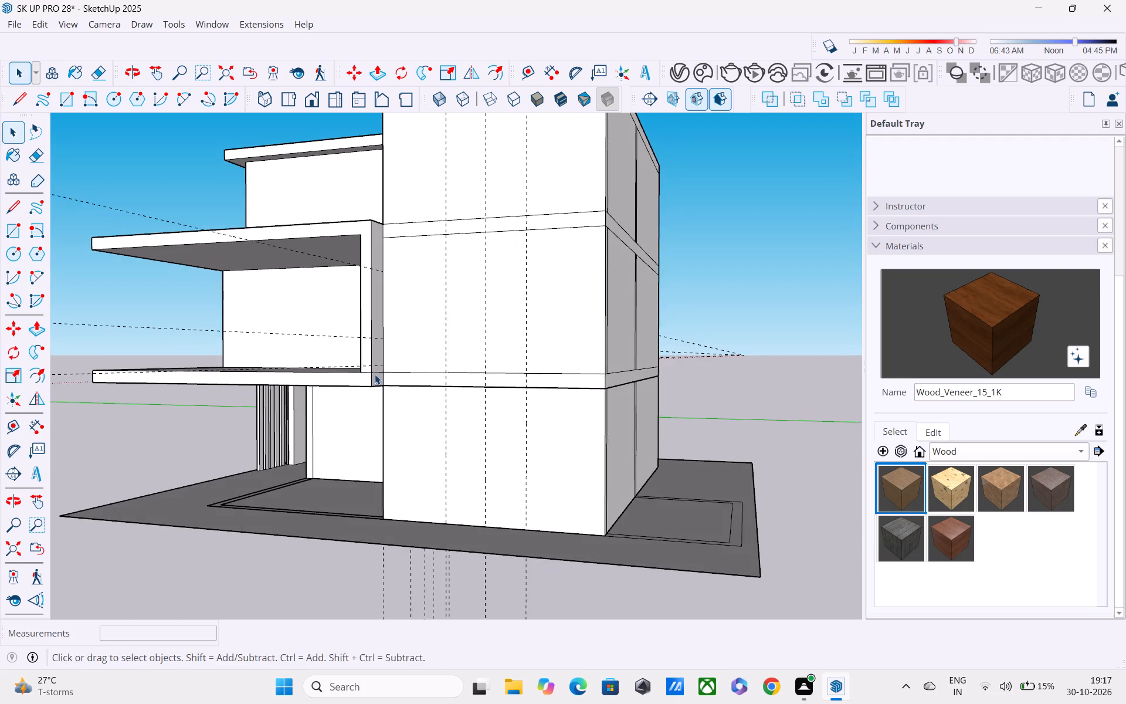
middle_click_drag(383, 383, 423, 494)
scroll(472, 466, "up", 4)
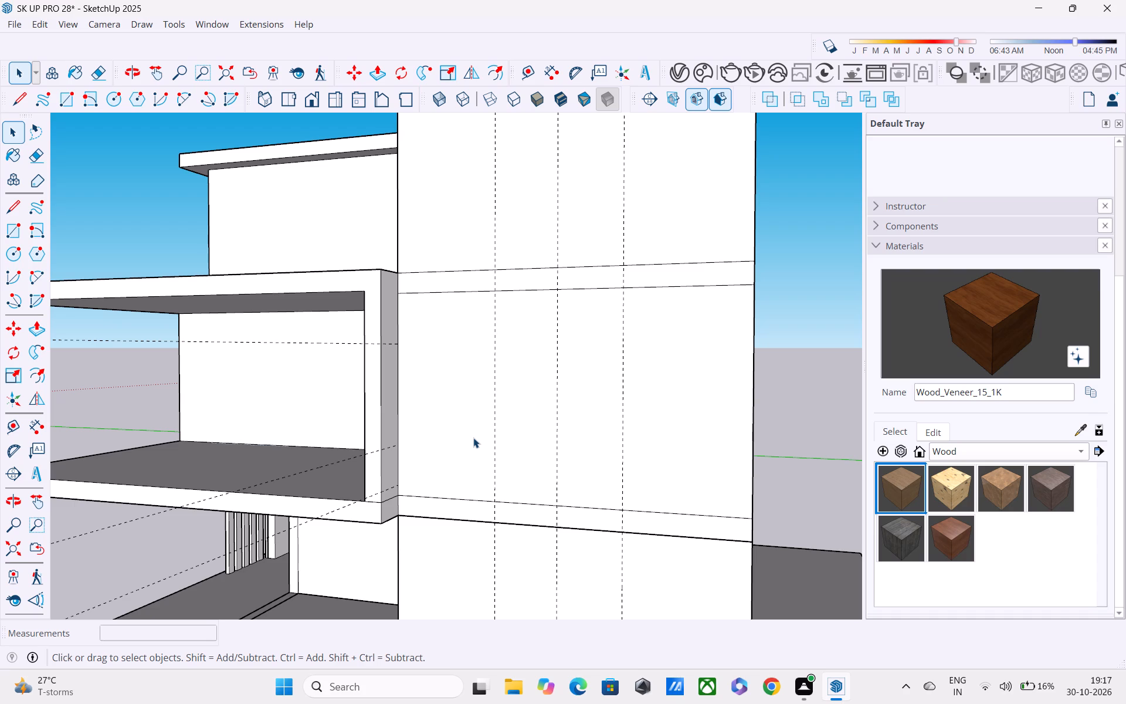
middle_click_drag(472, 434, 475, 472, "shift")
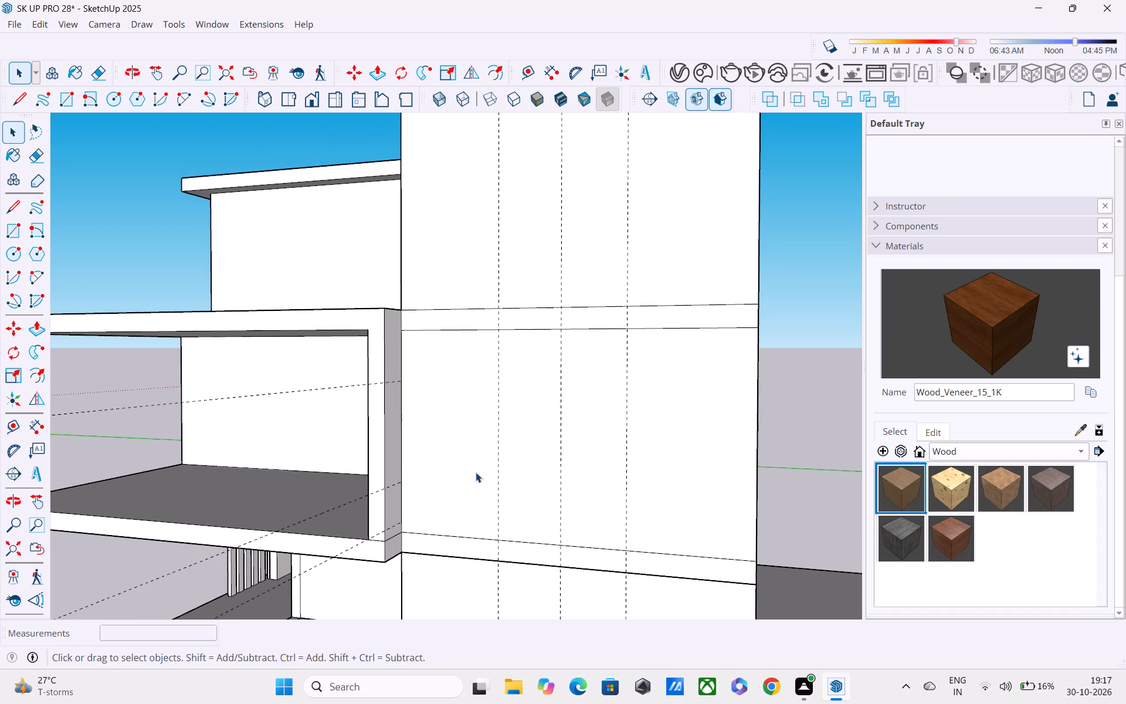
scroll(476, 472, "down", 5)
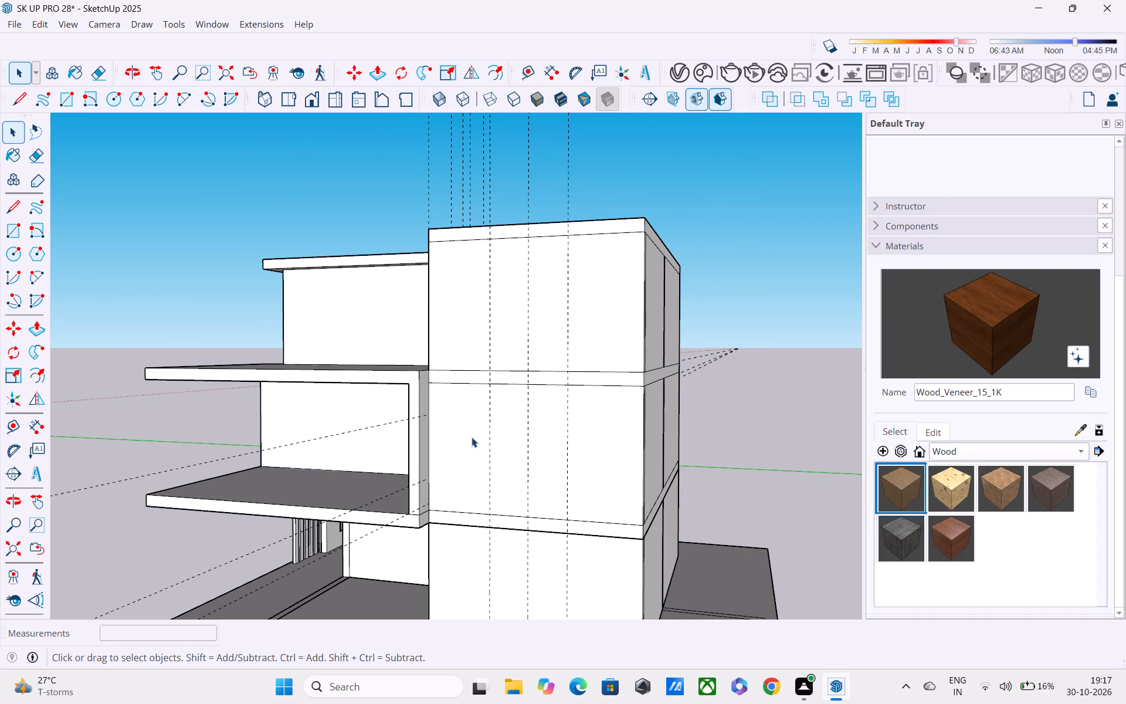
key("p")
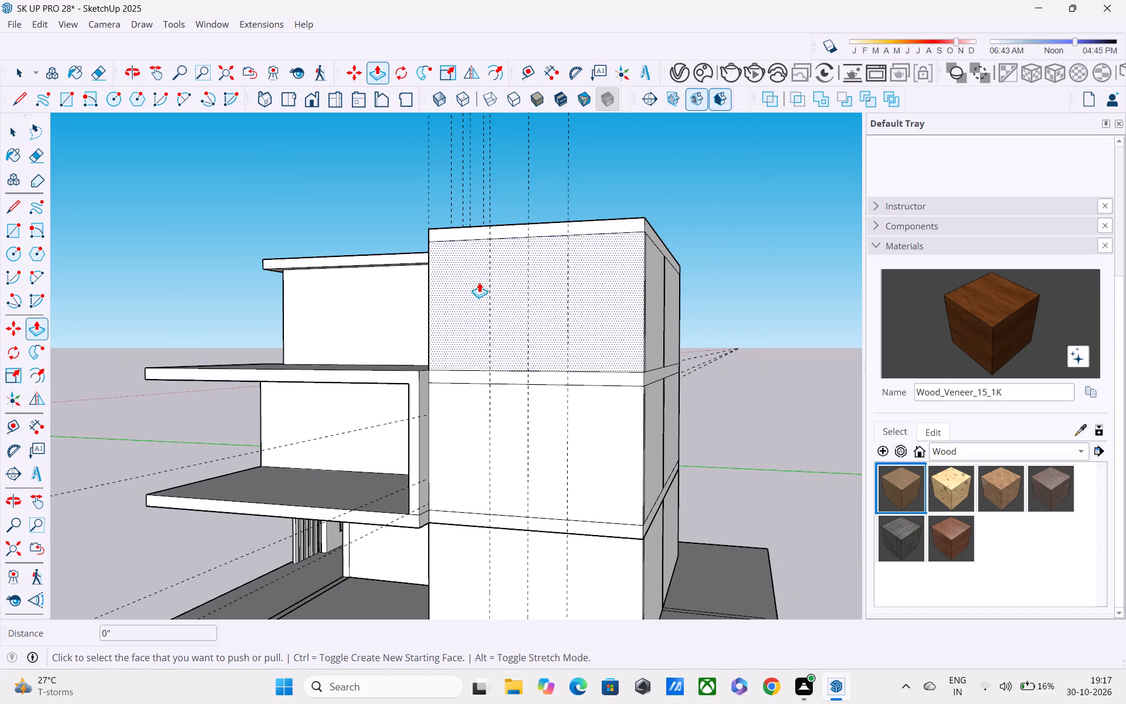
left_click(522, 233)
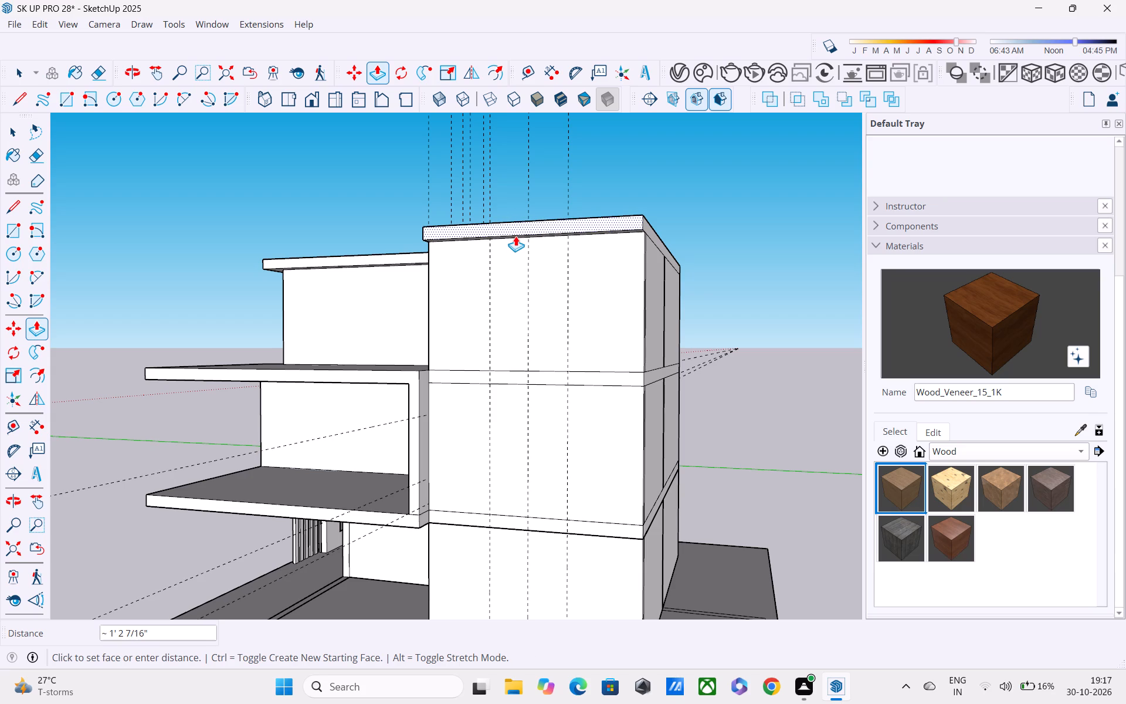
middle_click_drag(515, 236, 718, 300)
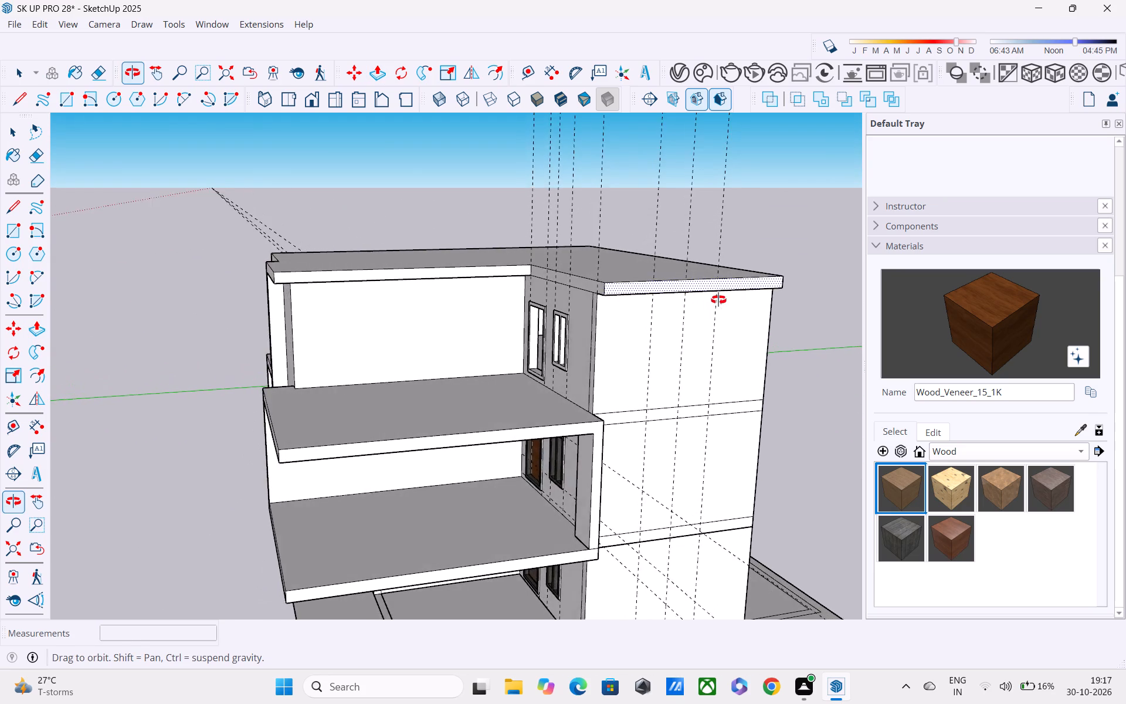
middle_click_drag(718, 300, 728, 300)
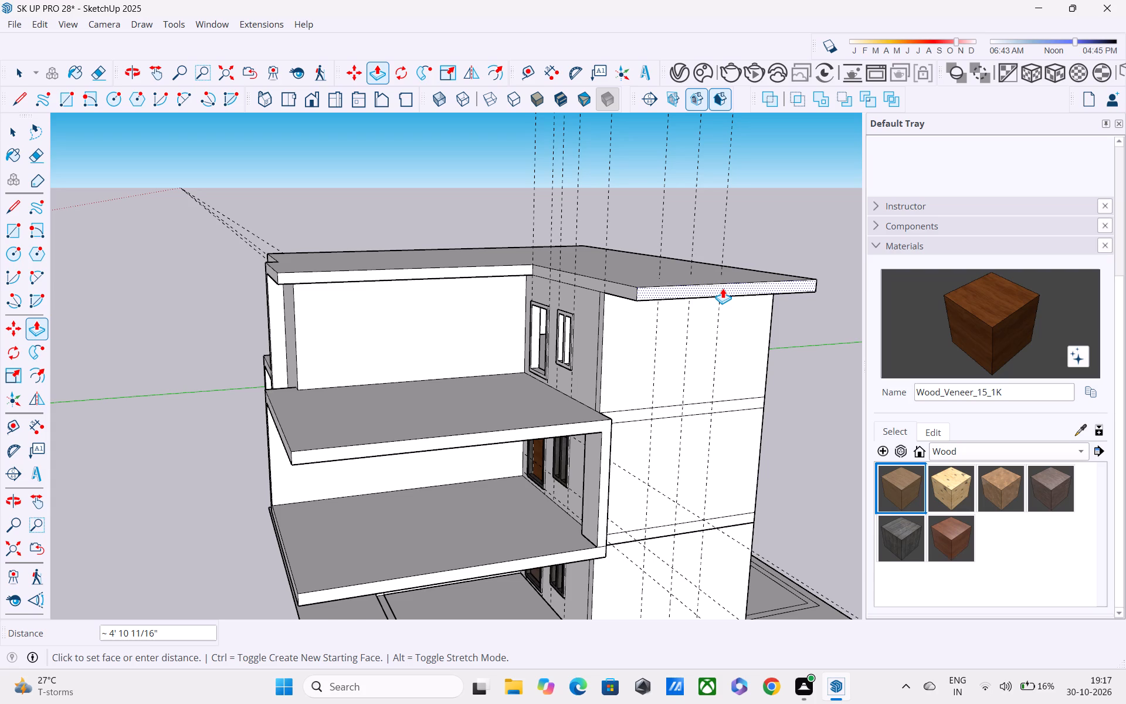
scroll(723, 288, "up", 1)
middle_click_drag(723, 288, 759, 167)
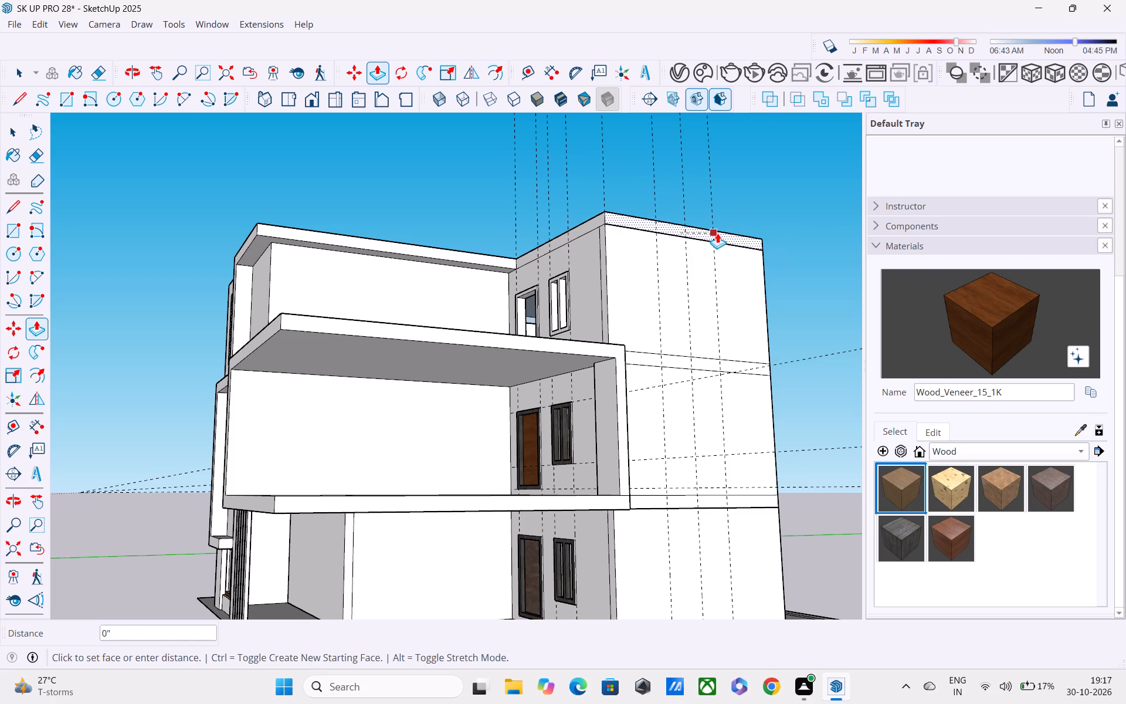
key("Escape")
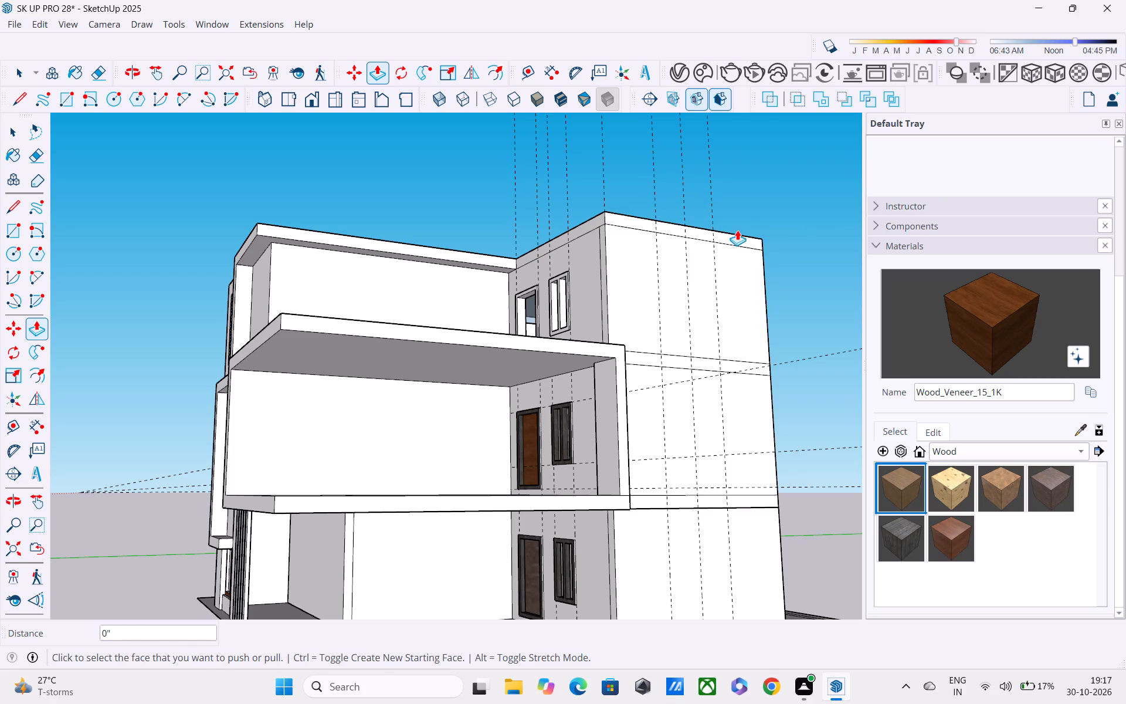
Push/Pull the narrow top band of the blank side wall outward by 1.5'.
left_click(738, 236)
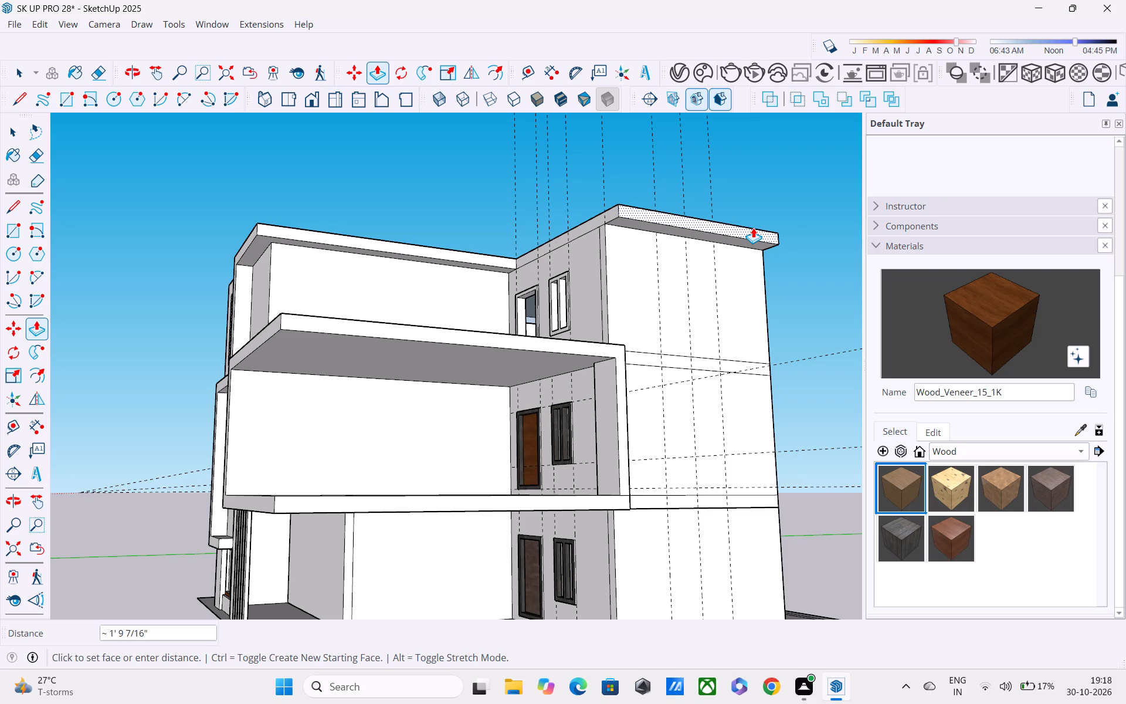
key("Escape")
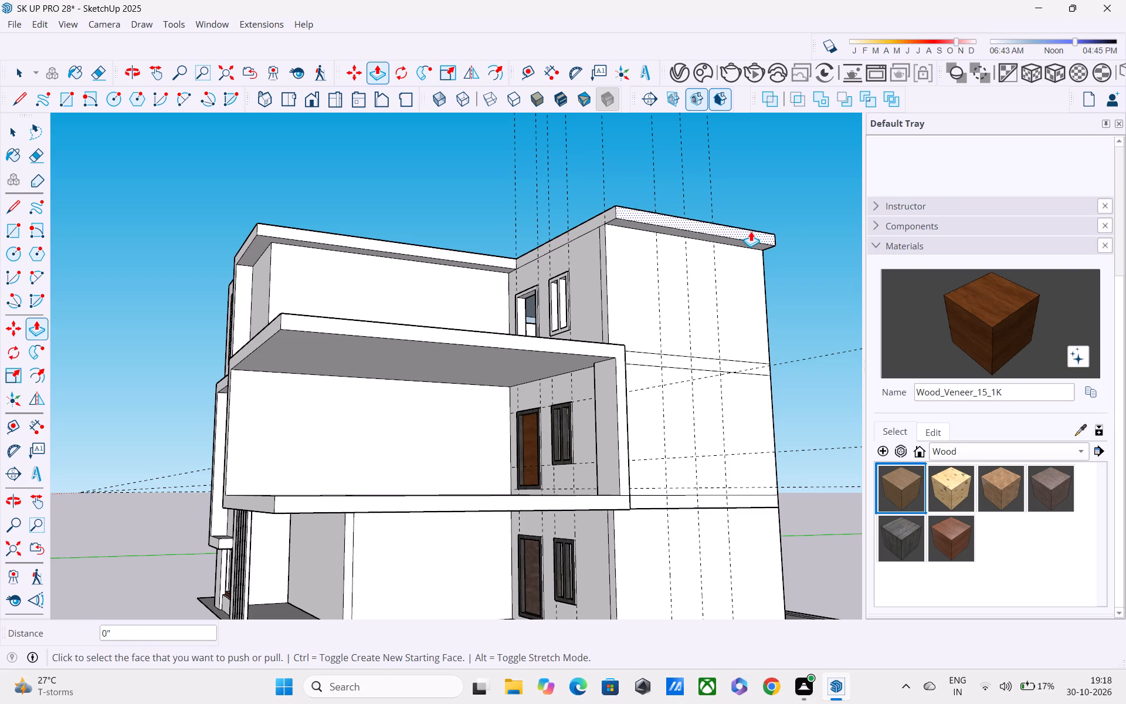
scroll(747, 242, "up", 1)
left_click(747, 242)
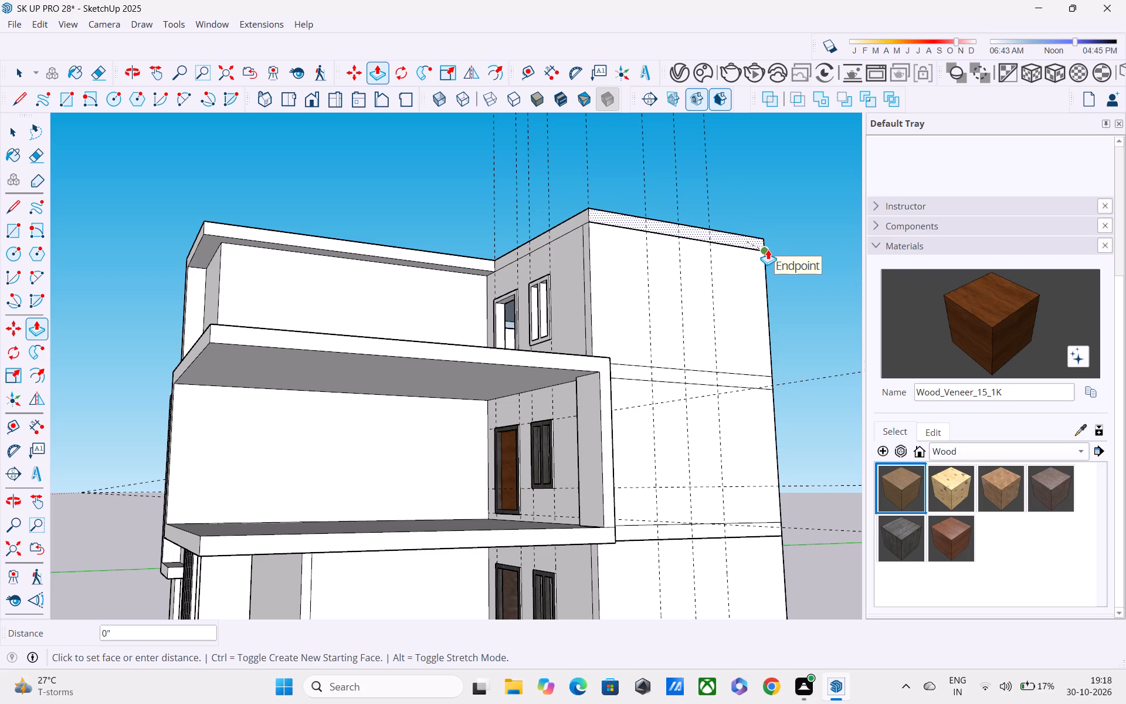
type("1.5'")
key("Return")
Mark about 1' from the outer end of the projecting top band and divide its underside there with a 1' 6" line.
scroll(768, 249, "up", 1)
middle_click_drag(786, 265, 675, 217)
scroll(698, 241, "up", 5)
middle_click_drag(723, 258, 657, 183)
scroll(657, 183, "up", 1)
scroll(657, 183, "down", 6)
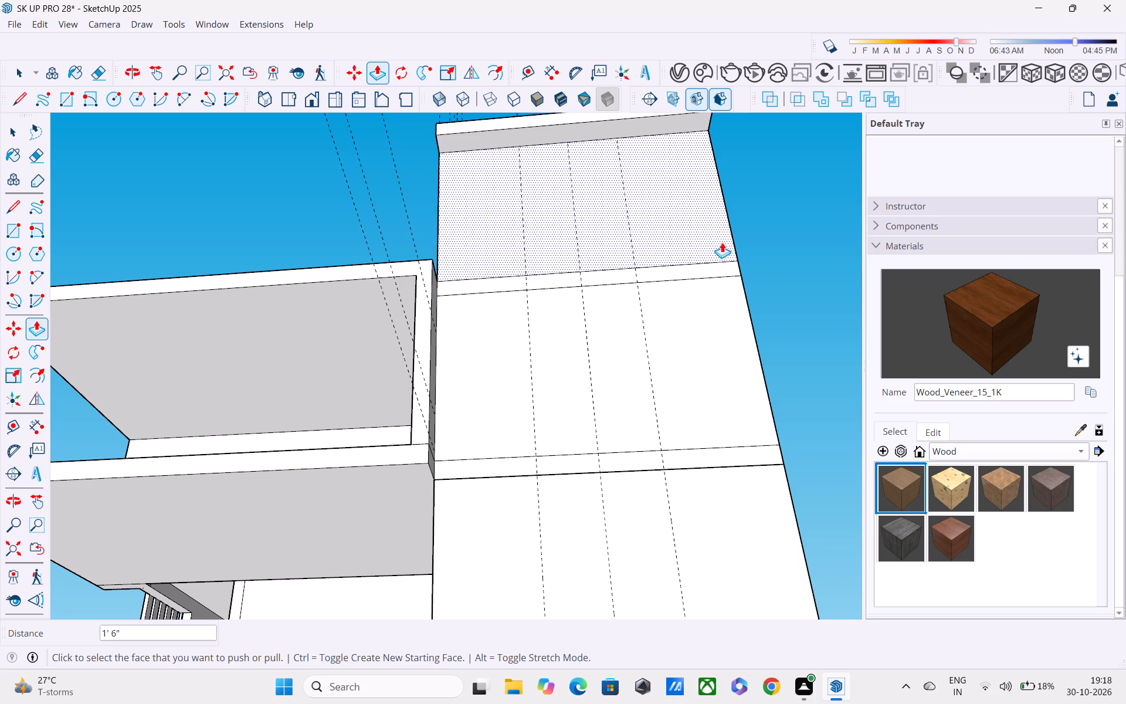
key("r")
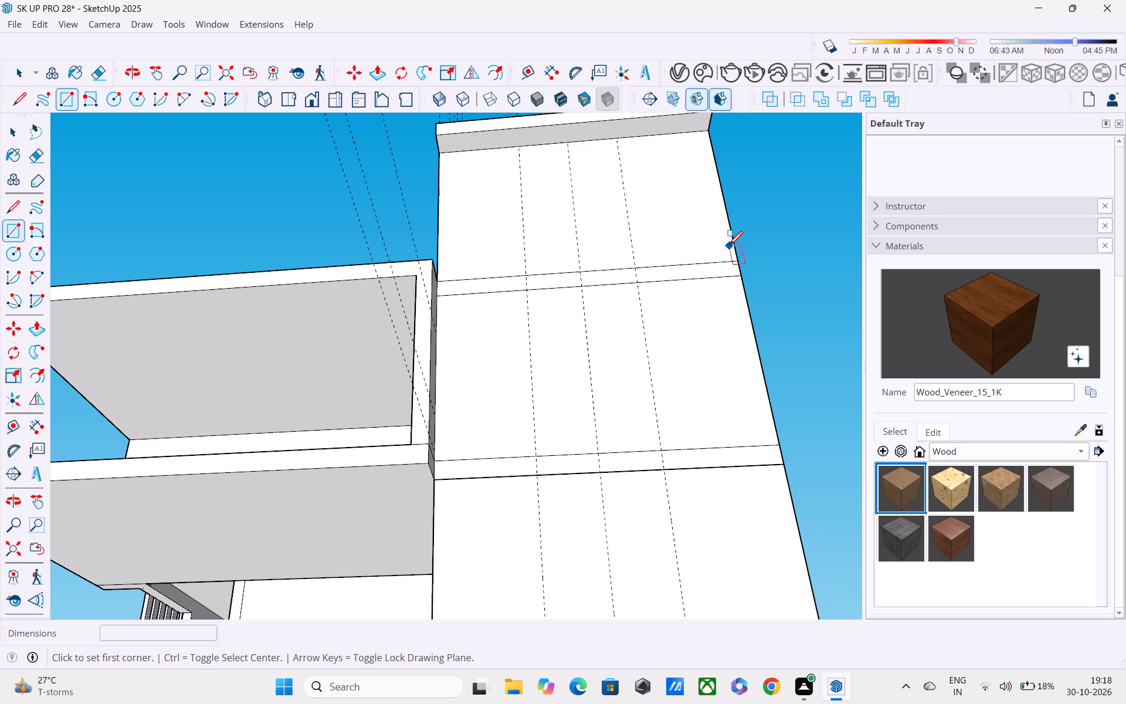
scroll(728, 225, "up", 2)
middle_click_drag(719, 189, 709, 256)
scroll(696, 185, "up", 2)
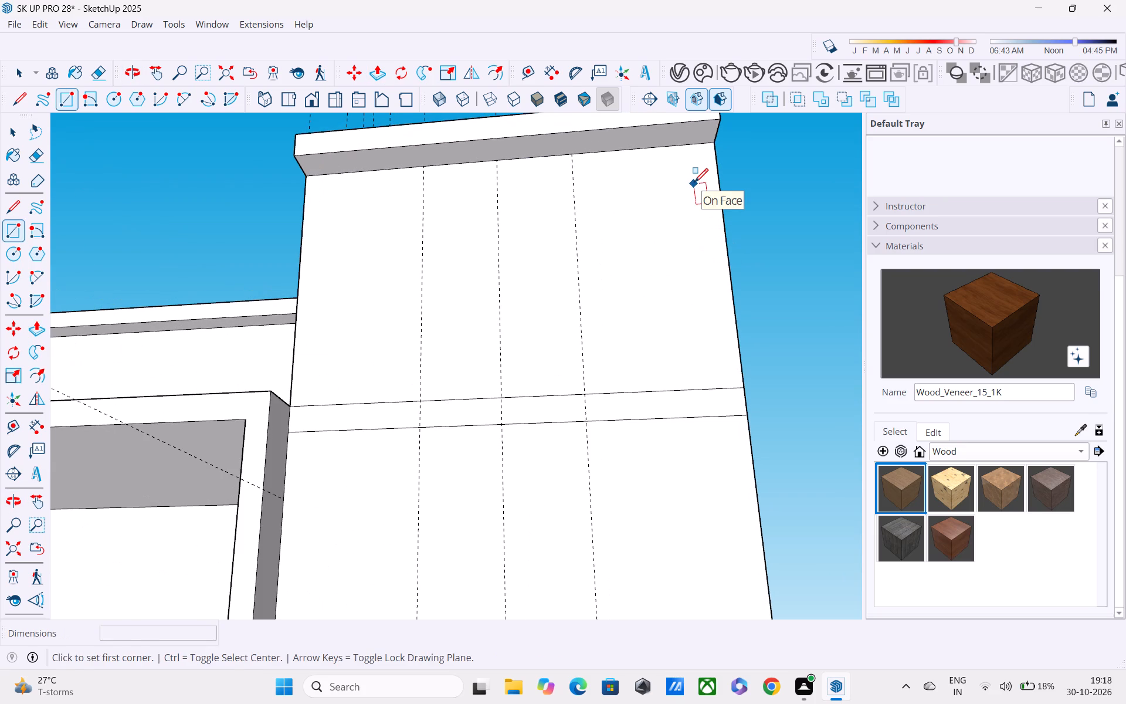
key("l")
scroll(698, 148, "down", 4)
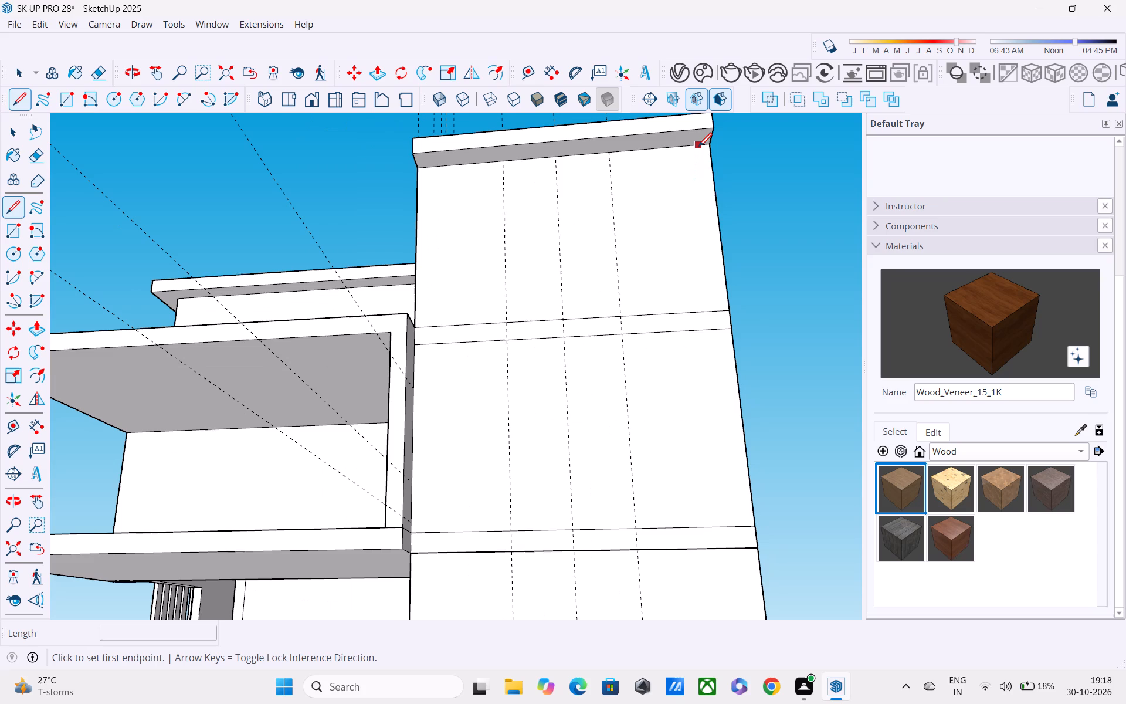
left_click(706, 145)
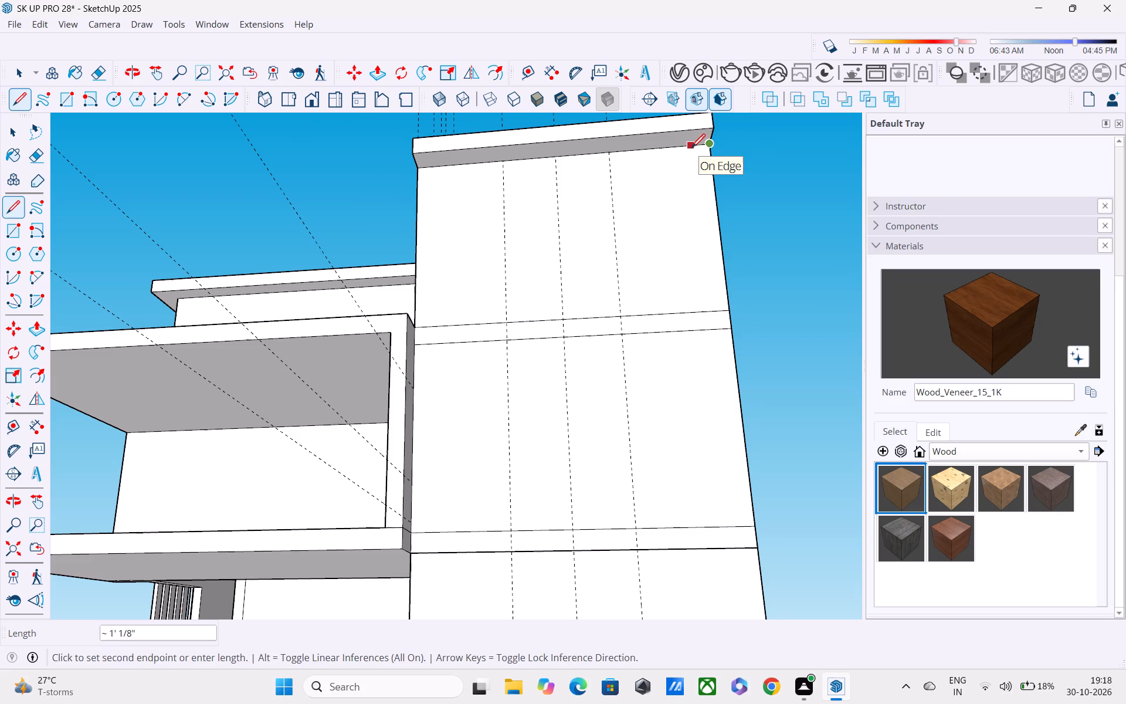
left_click(691, 149)
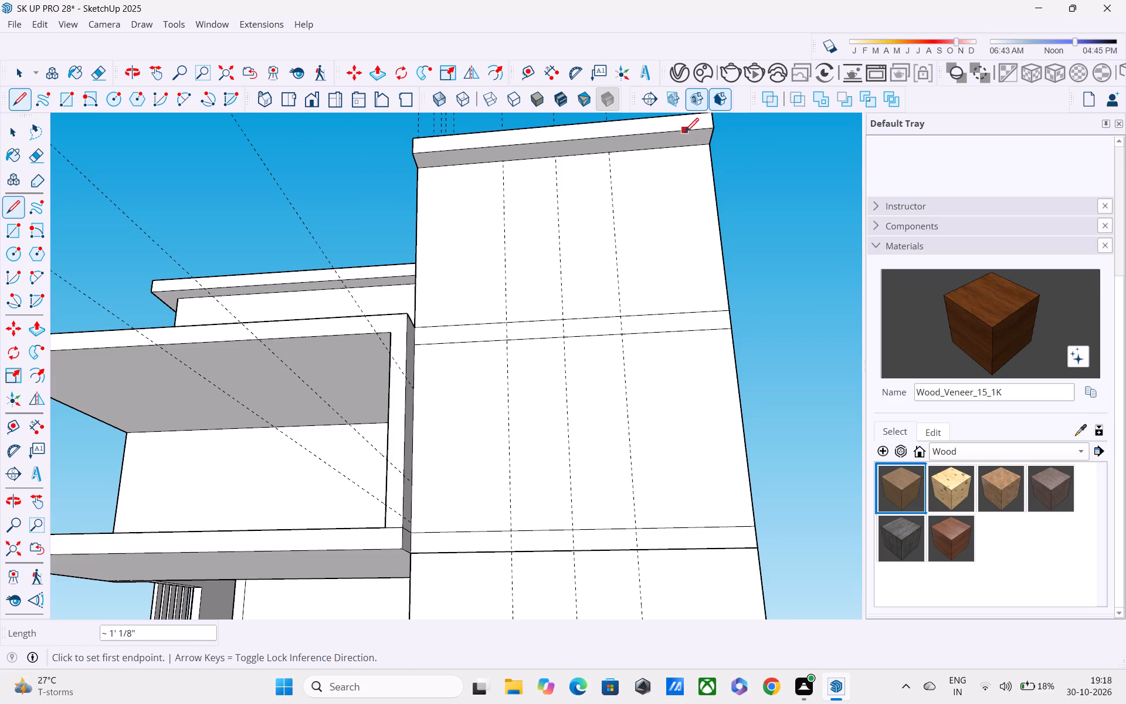
left_click(685, 132)
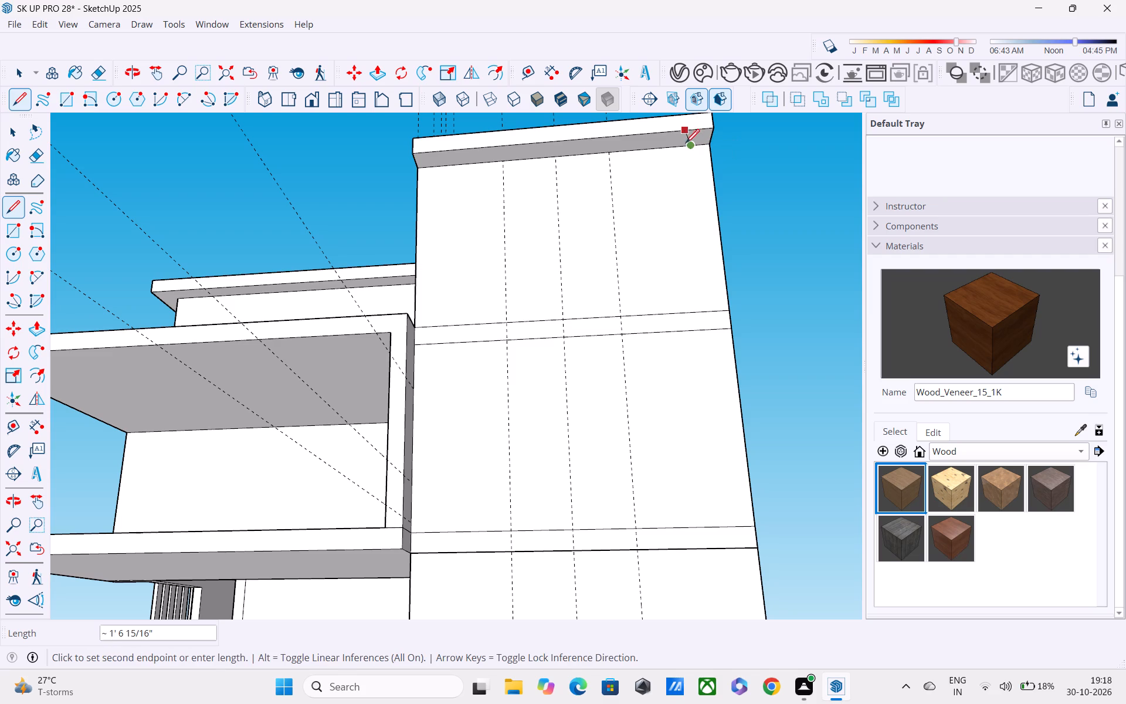
scroll(686, 147, "up", 4)
left_click(684, 148)
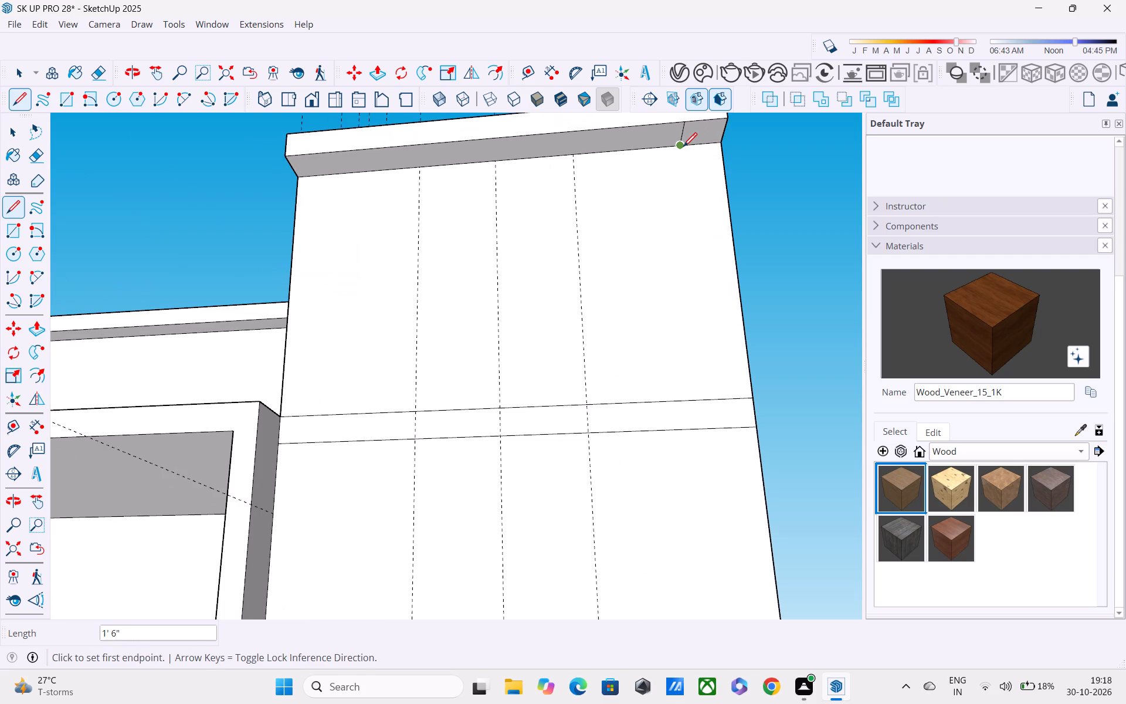
Push/Pull the small end face on the band's underside down 32' to the ground as a vertical side frame.
key("p")
left_click(687, 133)
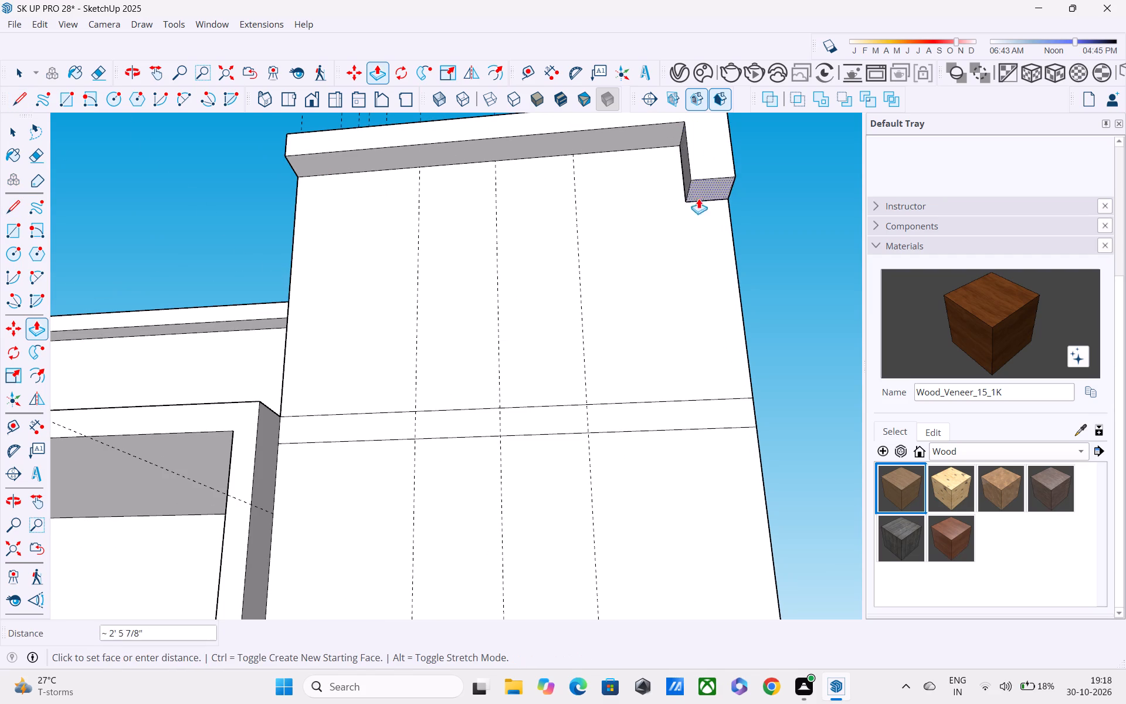
scroll(699, 205, "down", 15)
middle_click_drag(714, 240, 687, 171, "shift")
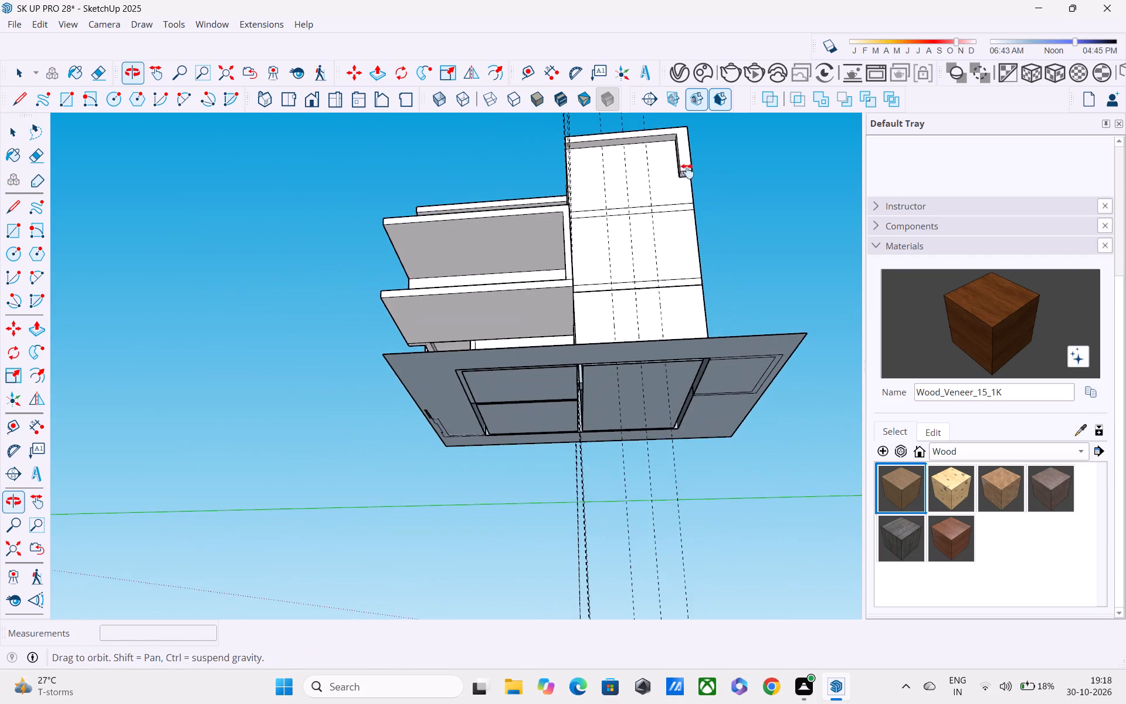
middle_click_drag(687, 171, 687, 169, "shift")
middle_click_drag(689, 204, 679, 205)
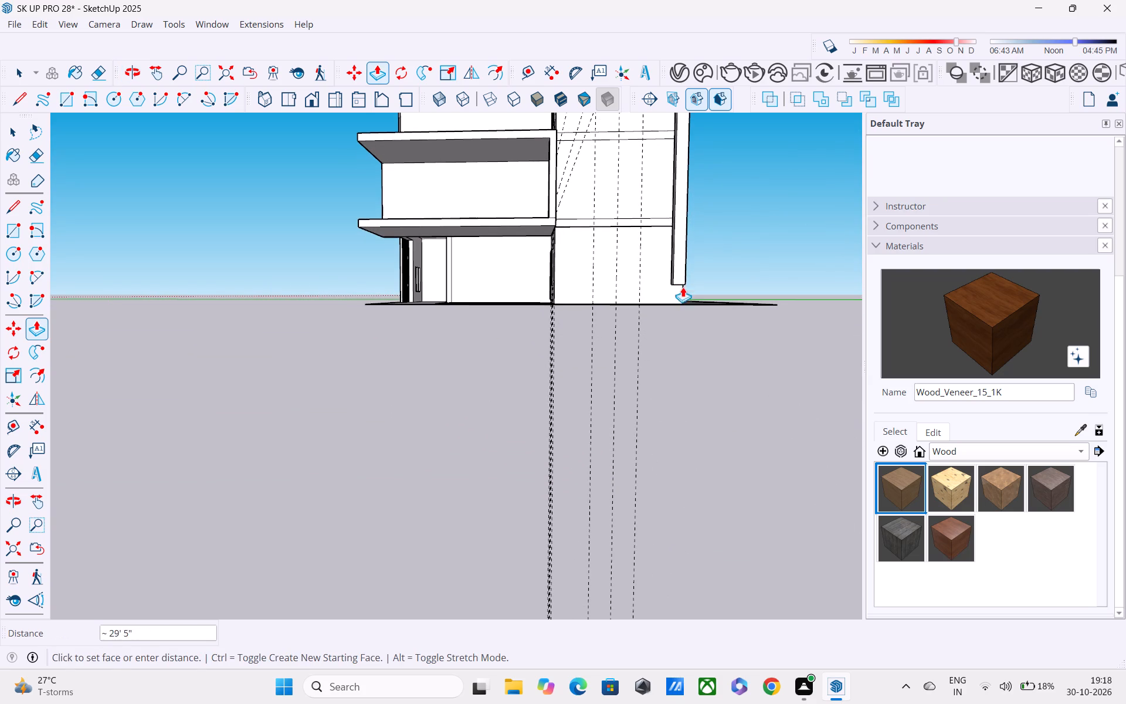
left_click(683, 306)
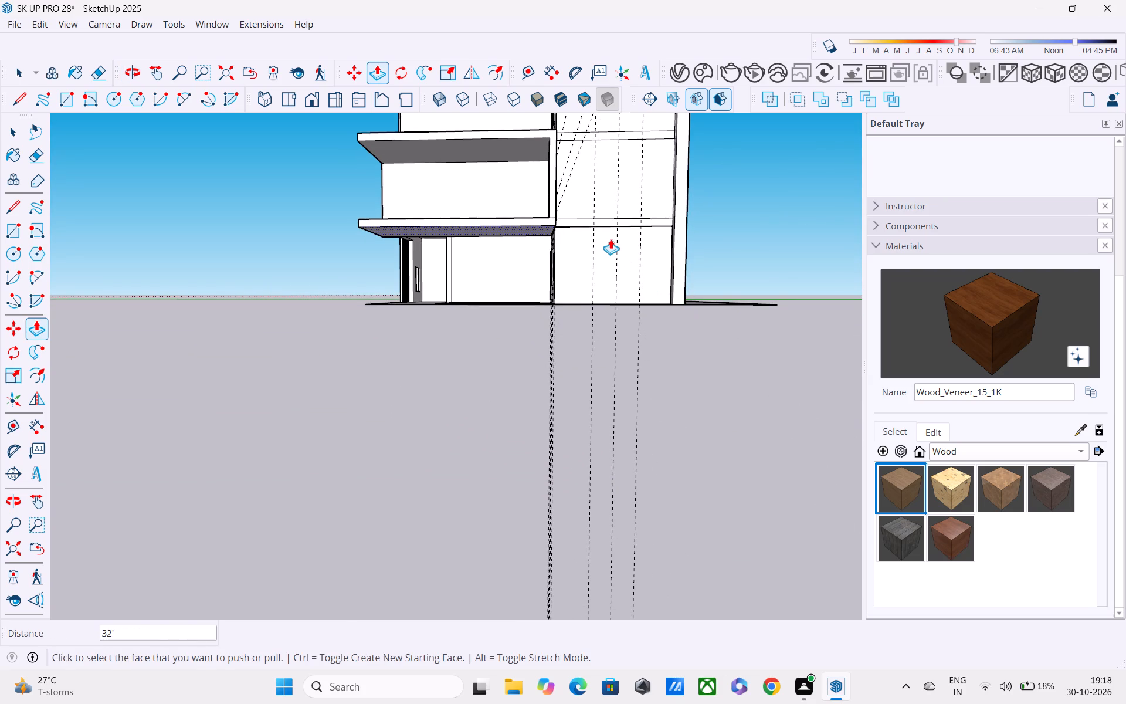
scroll(611, 239, "down", 1)
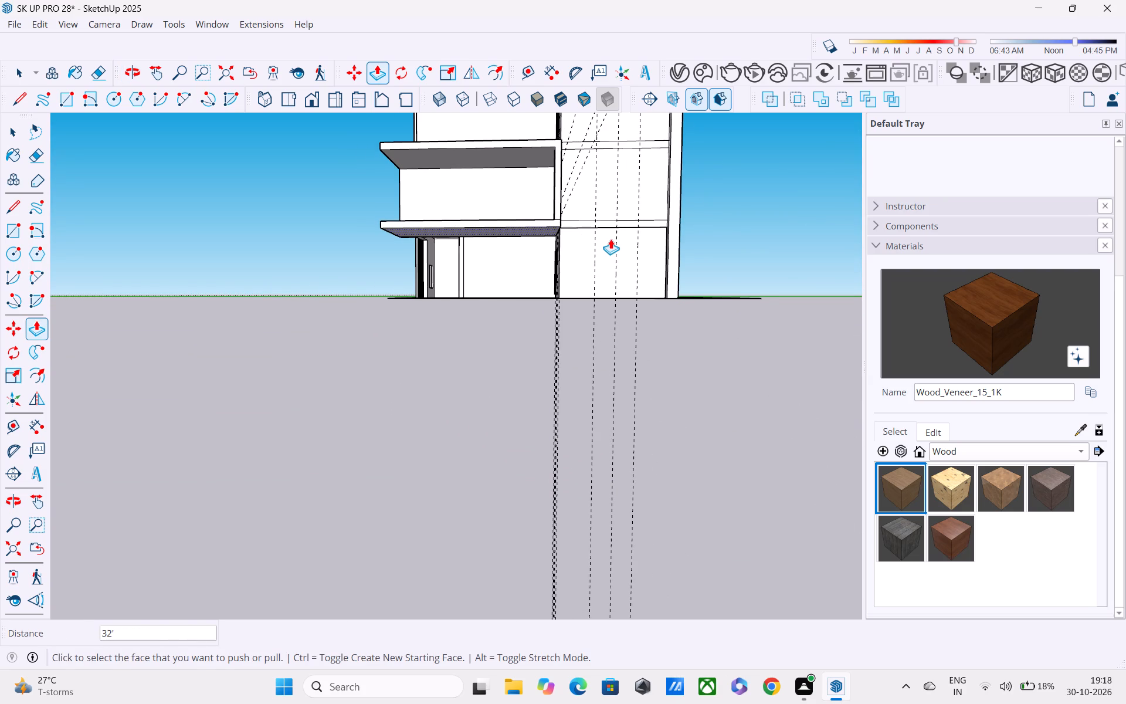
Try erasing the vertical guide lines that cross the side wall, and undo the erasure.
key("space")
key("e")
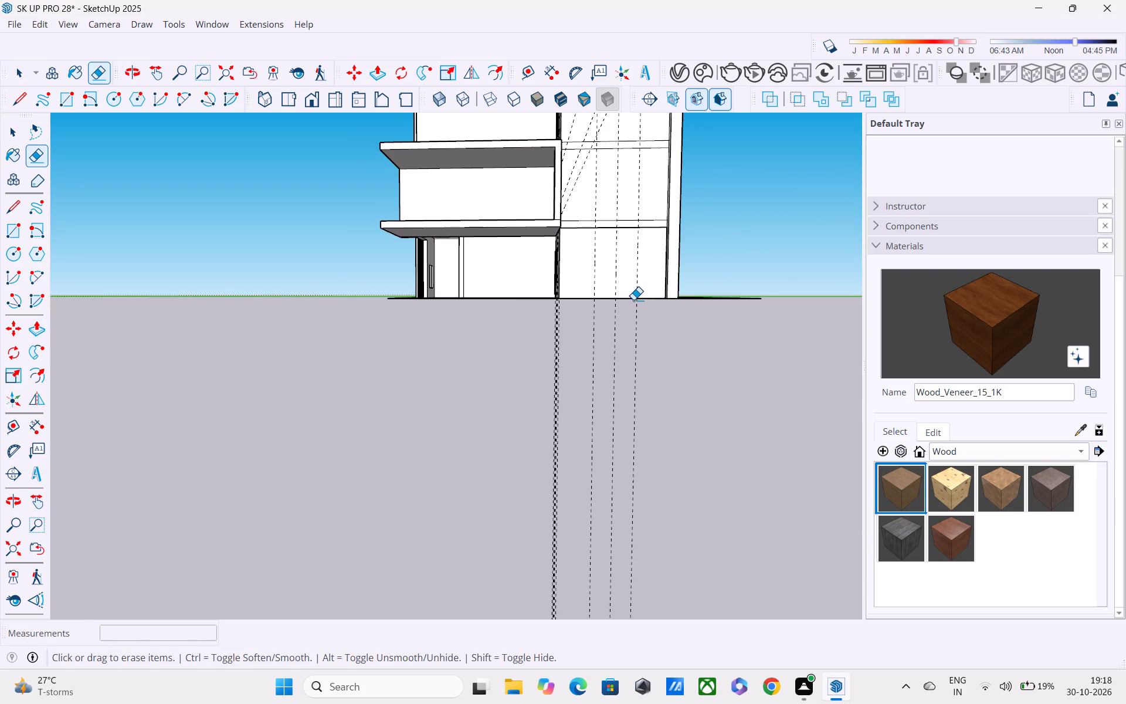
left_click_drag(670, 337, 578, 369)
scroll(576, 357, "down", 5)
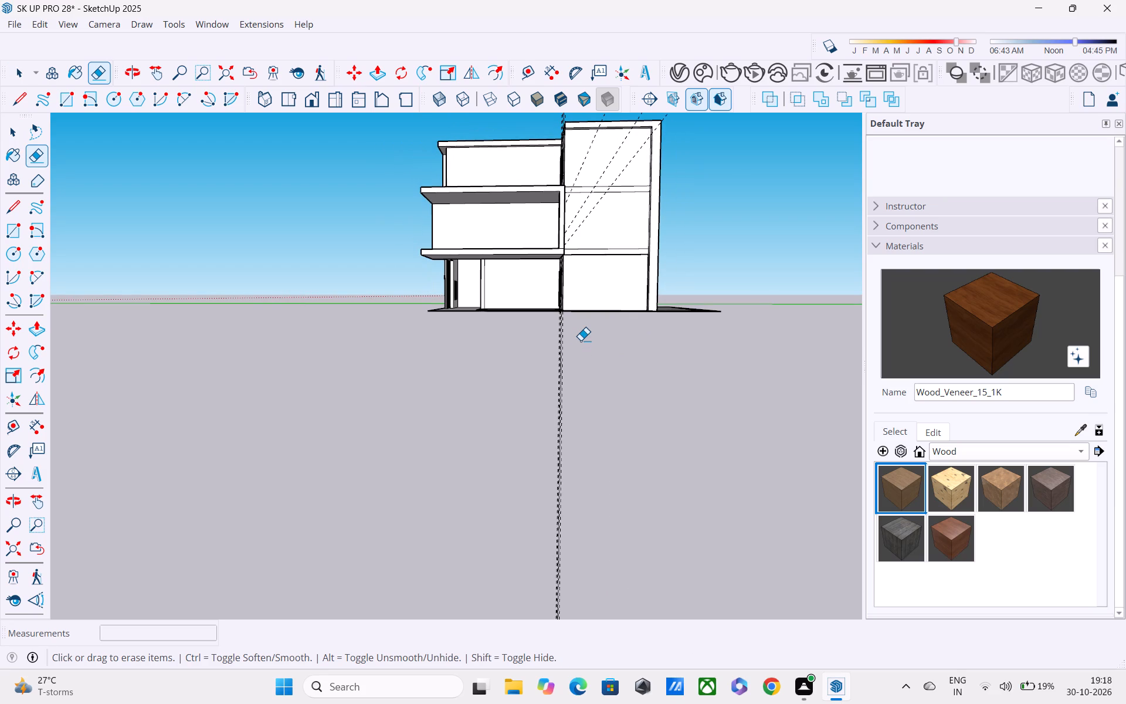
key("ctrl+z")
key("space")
Examine the framed side wall, its floor bands and vertical guides from several angles.
scroll(665, 334, "up", 4)
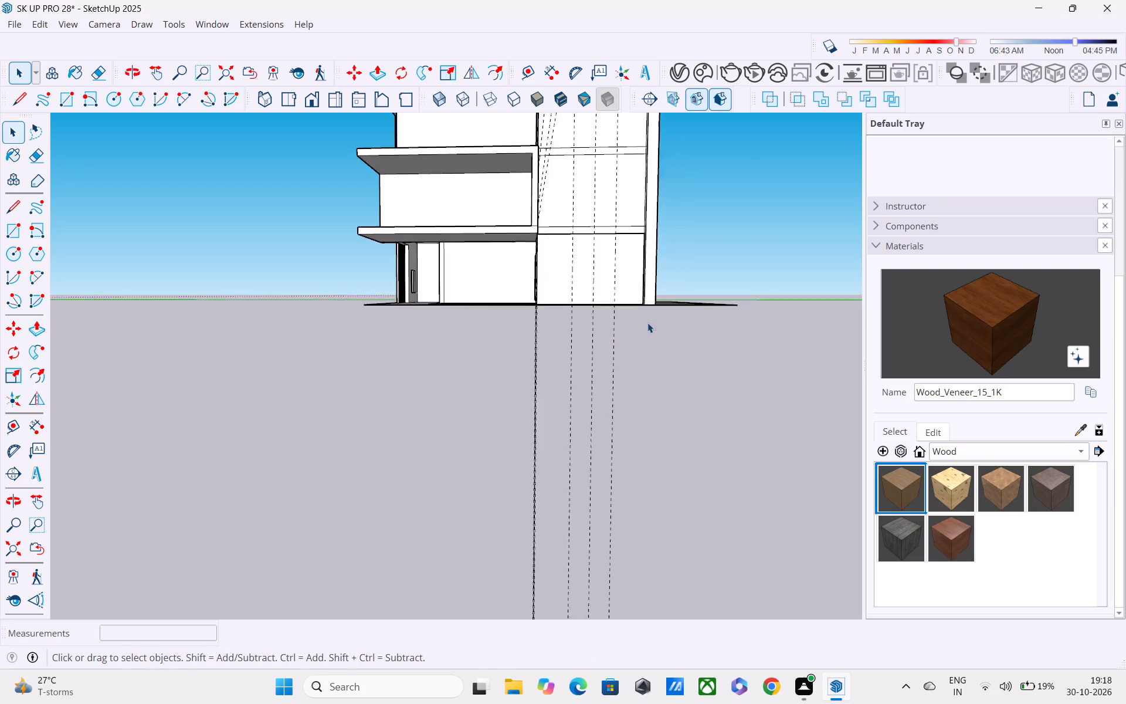
scroll(647, 323, "up", 9)
middle_click_drag(629, 310, 681, 439)
scroll(657, 351, "down", 5)
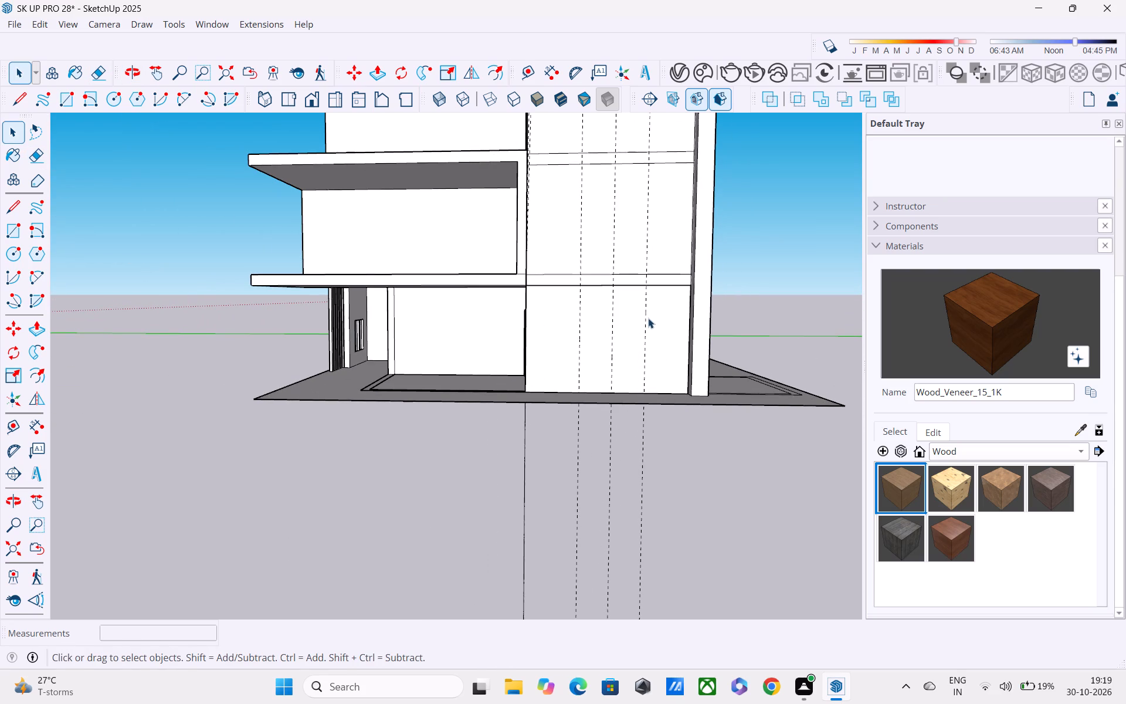
middle_click_drag(642, 307, 650, 414, "shift")
scroll(617, 307, "up", 4)
middle_click_drag(609, 289, 555, 243)
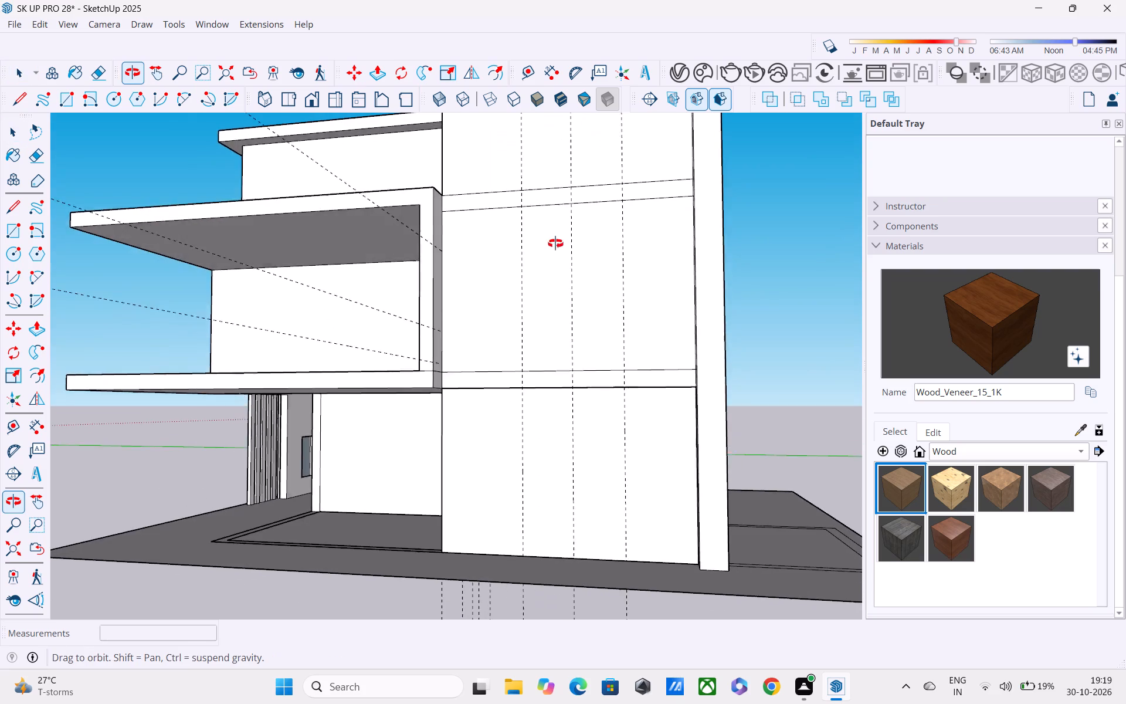
middle_click_drag(555, 243, 580, 370)
scroll(576, 266, "up", 4)
middle_click_drag(572, 249, 567, 209)
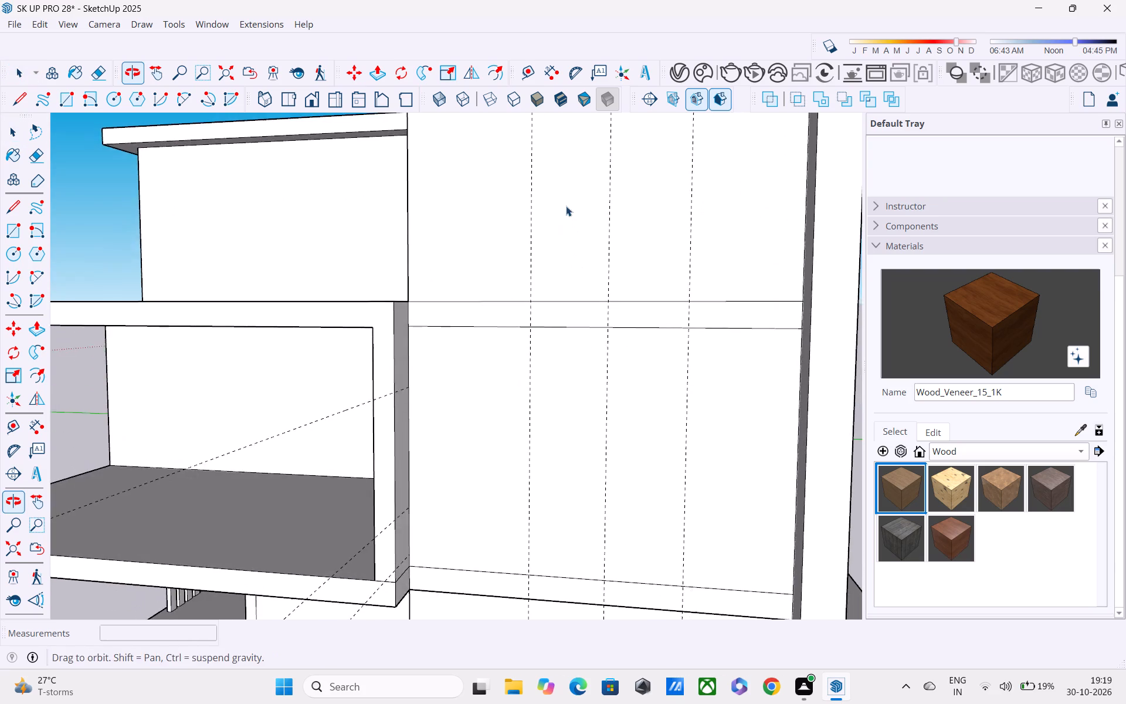
scroll(563, 199, "down", 4)
middle_click_drag(565, 214, 587, 314)
scroll(587, 312, "up", 5)
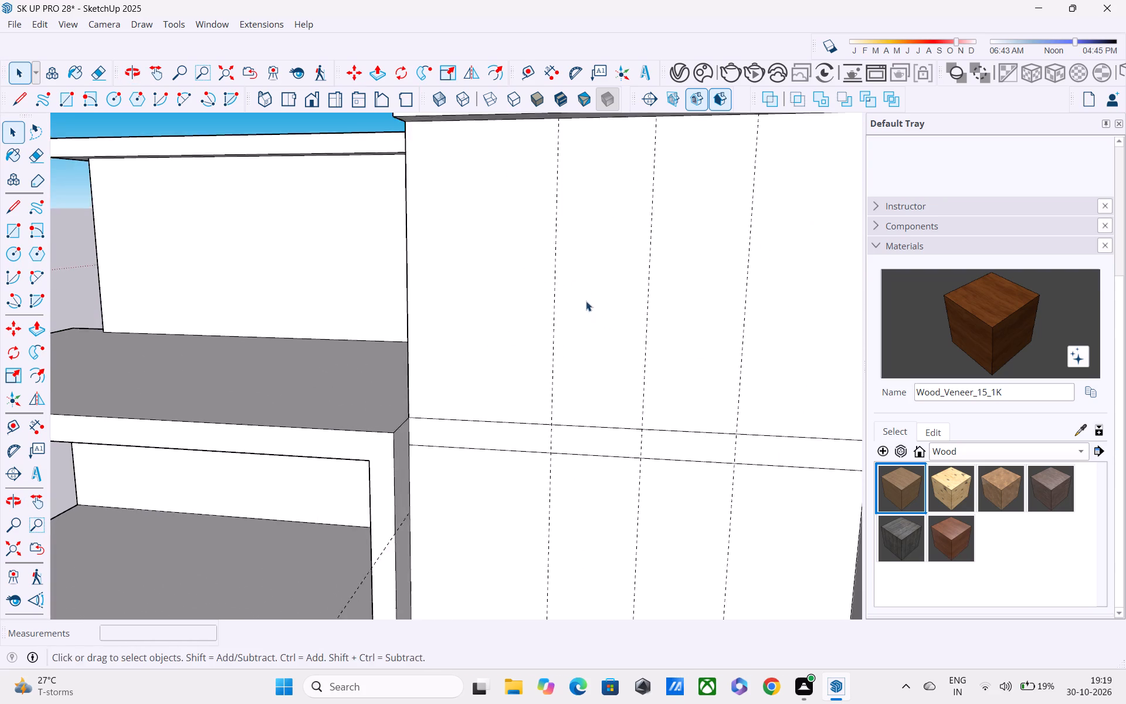
middle_click_drag(585, 297, 580, 257)
middle_click_drag(580, 253, 590, 210, "shift")
scroll(592, 207, "up", 1, "shift")
scroll(593, 215, "down", 5, "shift")
middle_click_drag(595, 221, 567, 266)
scroll(595, 223, "down", 1)
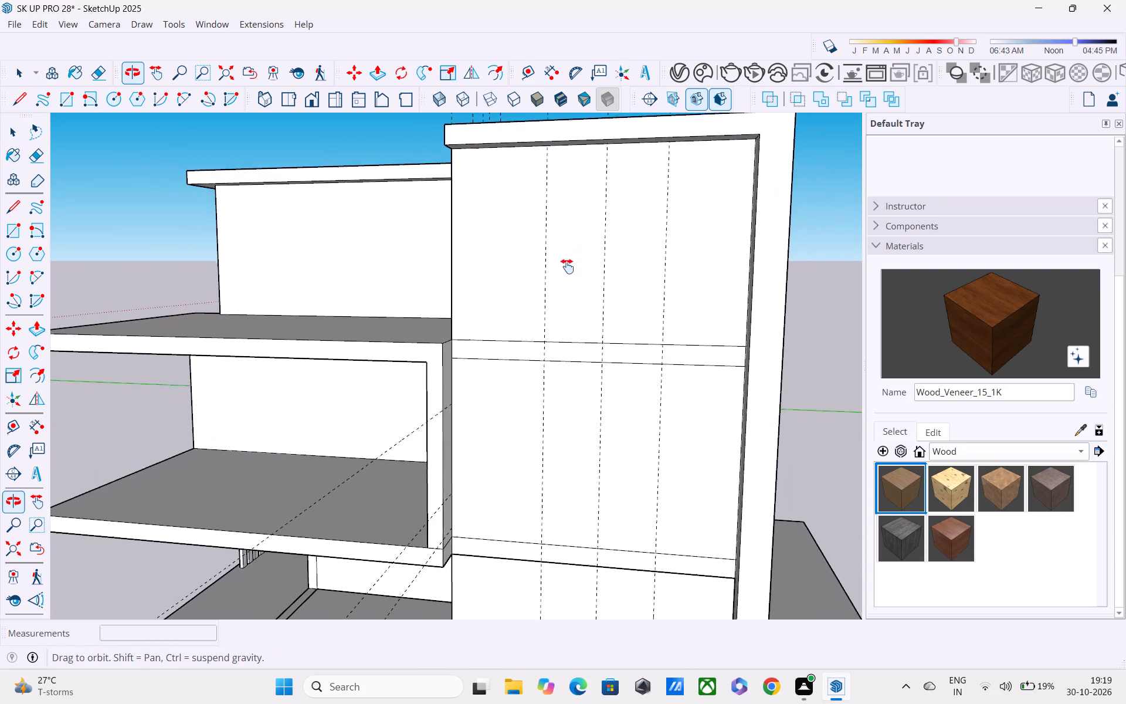
middle_click_drag(567, 266, 557, 277)
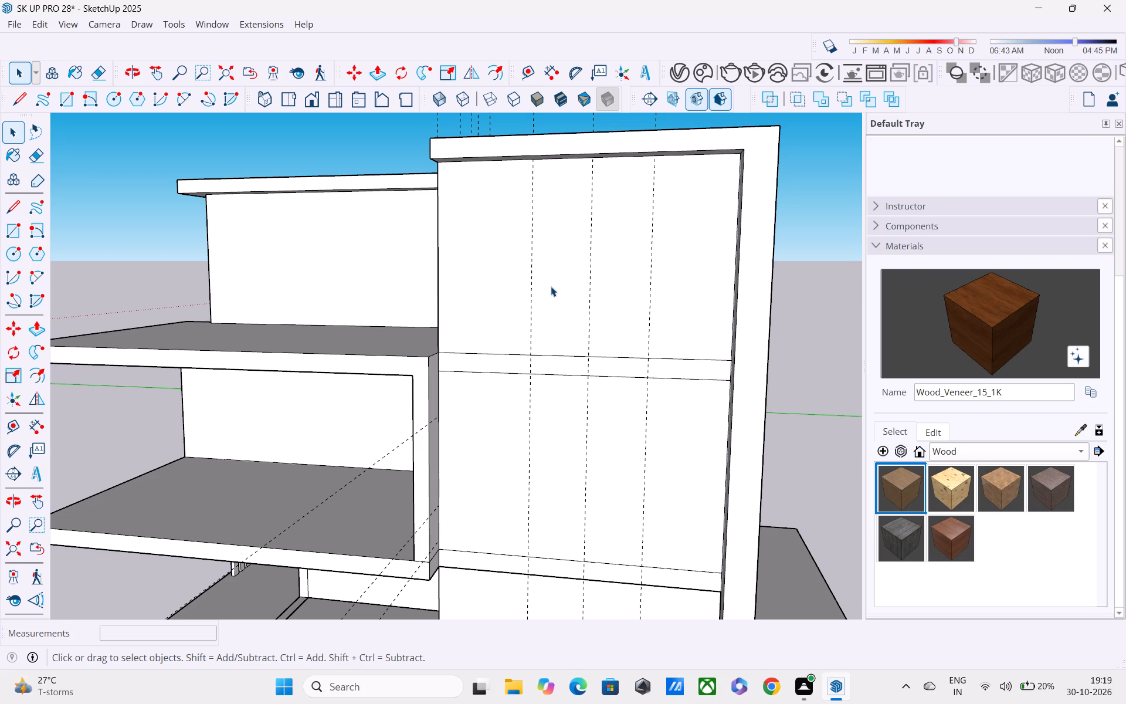
middle_click_drag(552, 278, 525, 195)
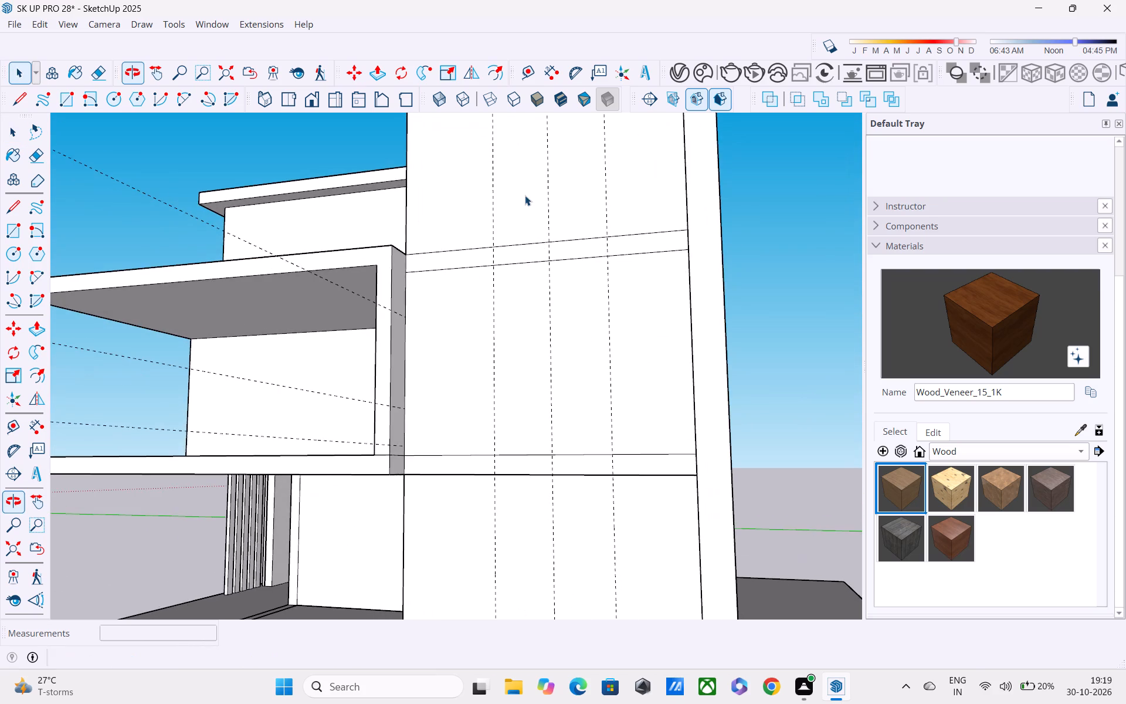
scroll(525, 195, "down", 1)
middle_click_drag(525, 192, 541, 304, "shift")
middle_click_drag(541, 304, 457, 205)
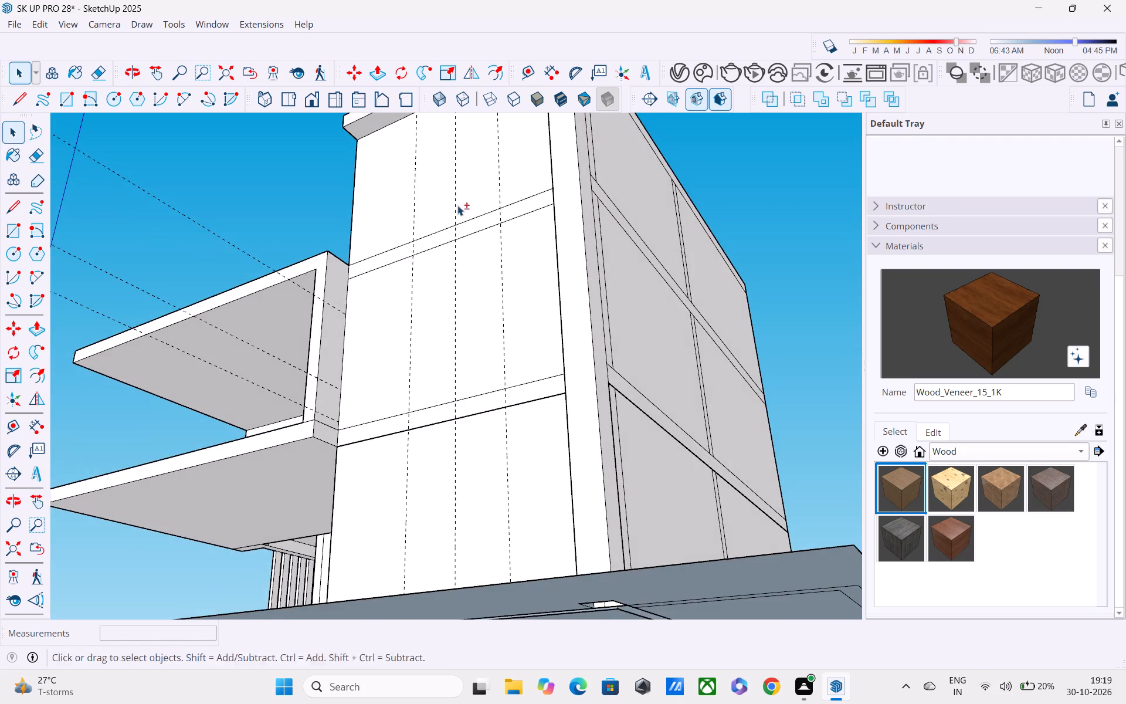
middle_click_drag(457, 205, 476, 271, "shift")
scroll(479, 290, "up", 2)
middle_click_drag(479, 290, 491, 326)
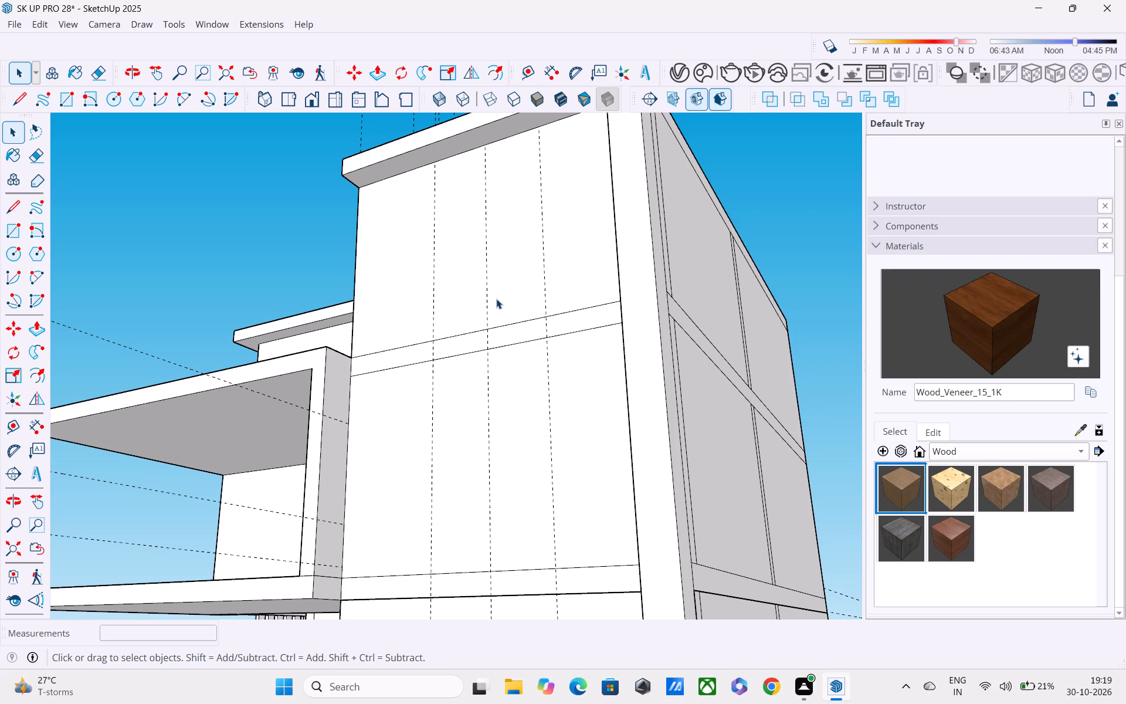
scroll(469, 290, "up", 1)
middle_click_drag(466, 284, 464, 270)
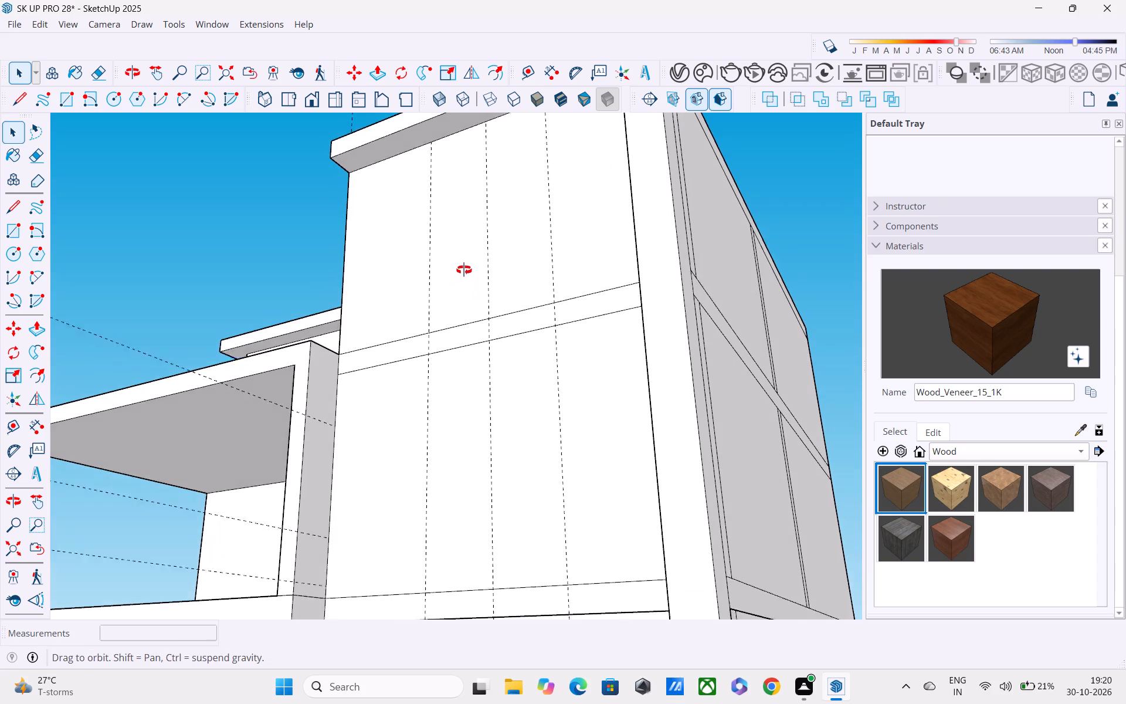
middle_click_drag(464, 270, 464, 262)
middle_click_drag(464, 258, 474, 323, "shift")
scroll(474, 323, "up", 3)
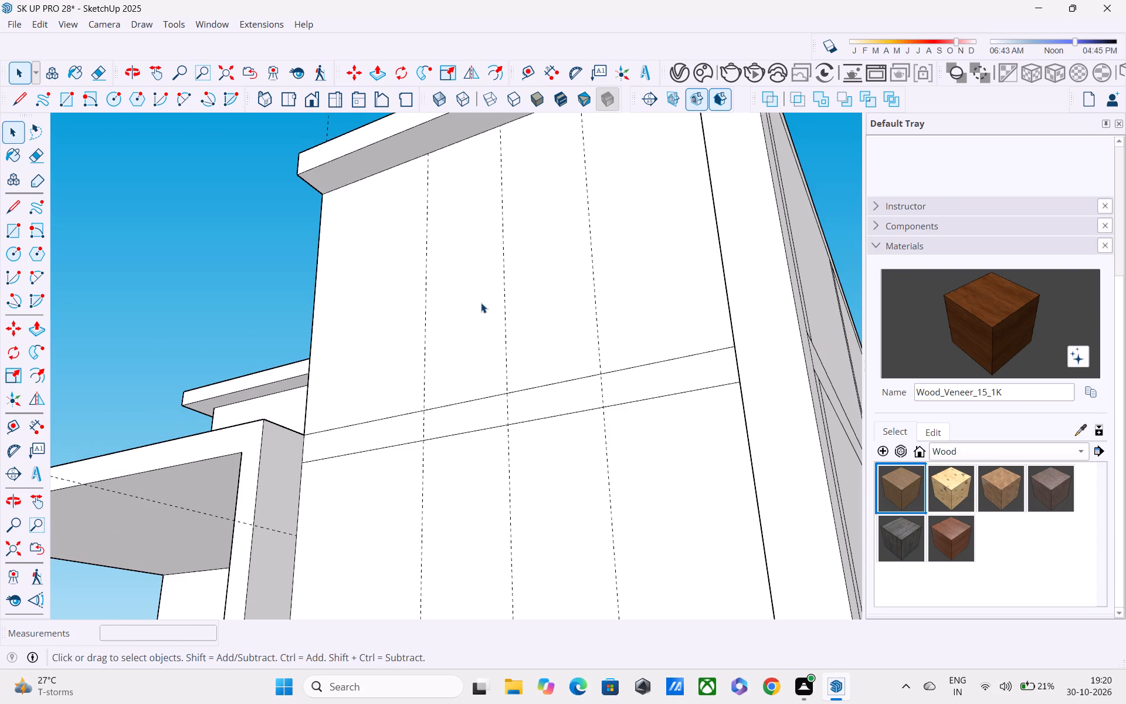
Draw a 32' by 5' rectangle on the side wall, from the corner beneath the top band to the first guide at ground level.
key("r")
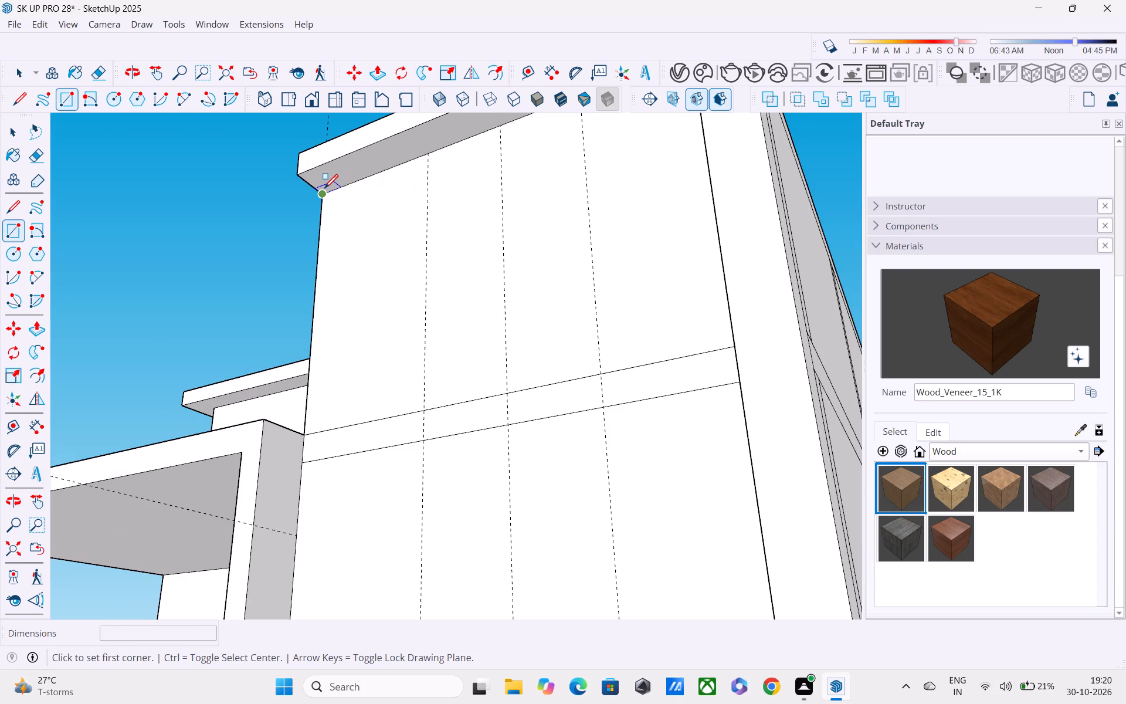
left_click(324, 189)
middle_click_drag(431, 477, 419, 315, "shift")
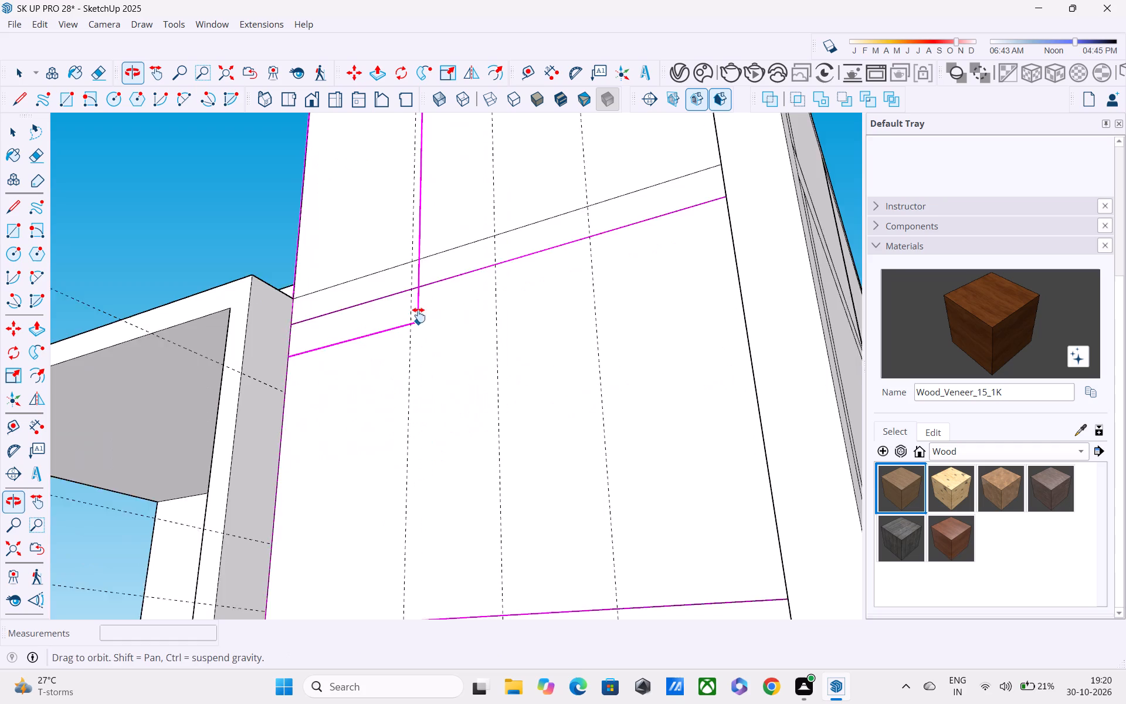
middle_click_drag(419, 315, 417, 266, "shift")
middle_click_drag(417, 446, 416, 239)
middle_click_drag(409, 433, 420, 142, "shift")
middle_click_drag(419, 258, 424, 288)
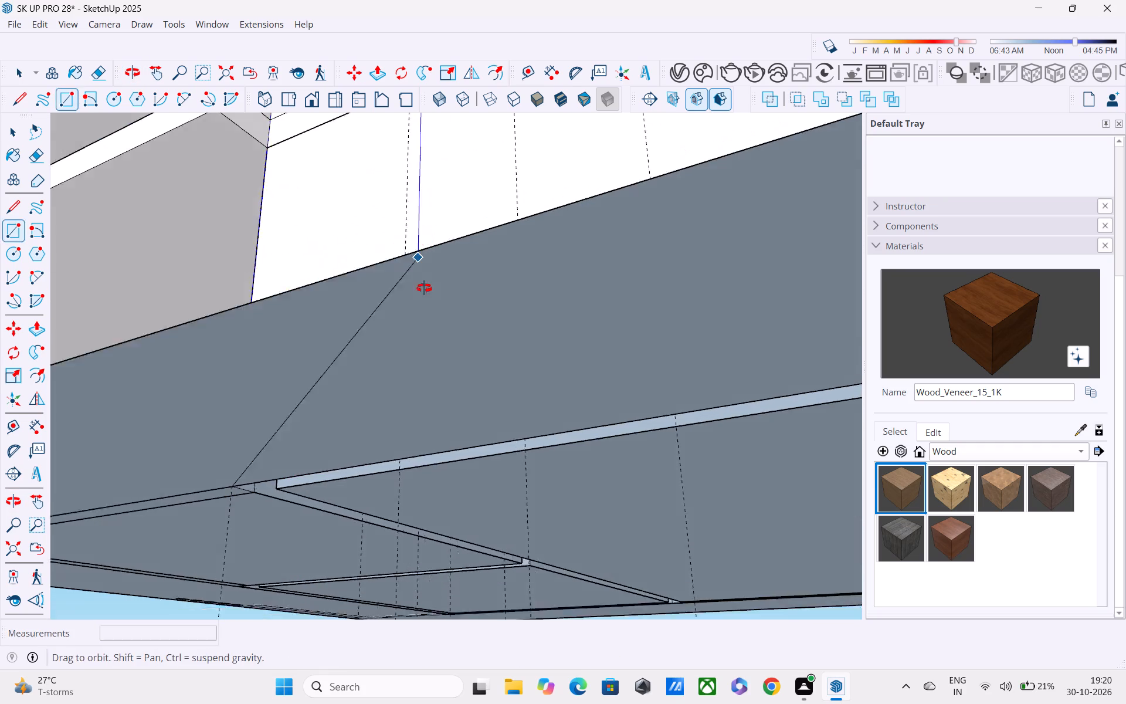
middle_click_drag(424, 288, 585, 516)
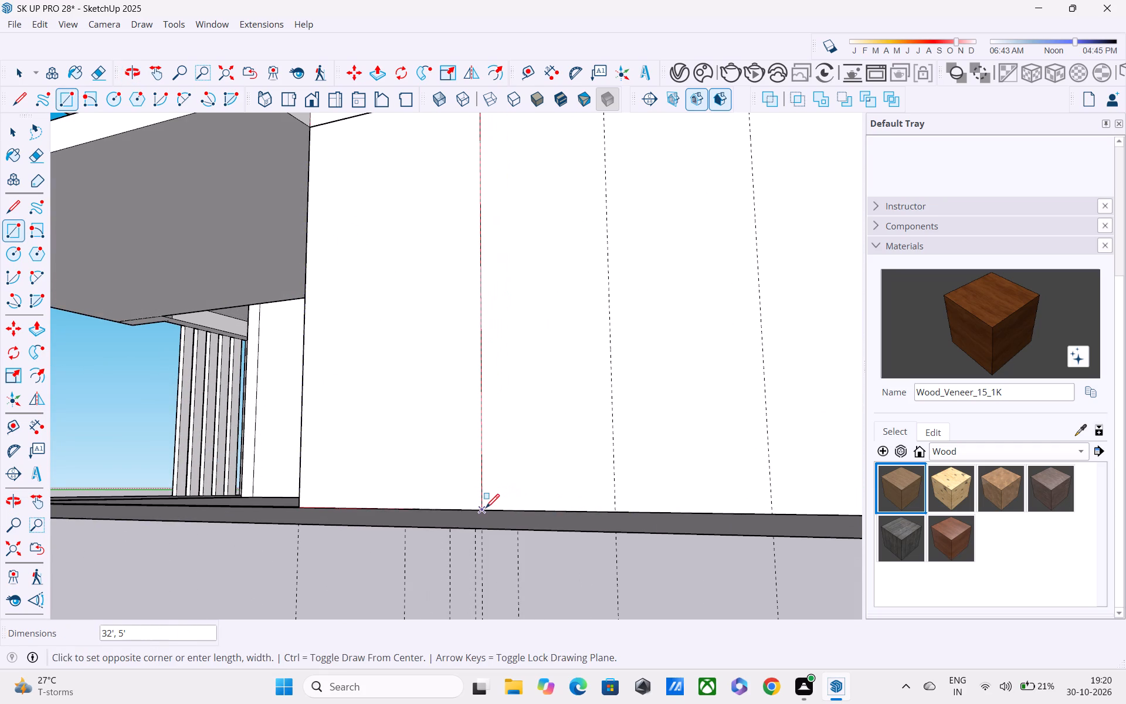
left_click(486, 509)
middle_click_drag(483, 395, 528, 579, "shift")
scroll(524, 557, "down", 5)
key("space")
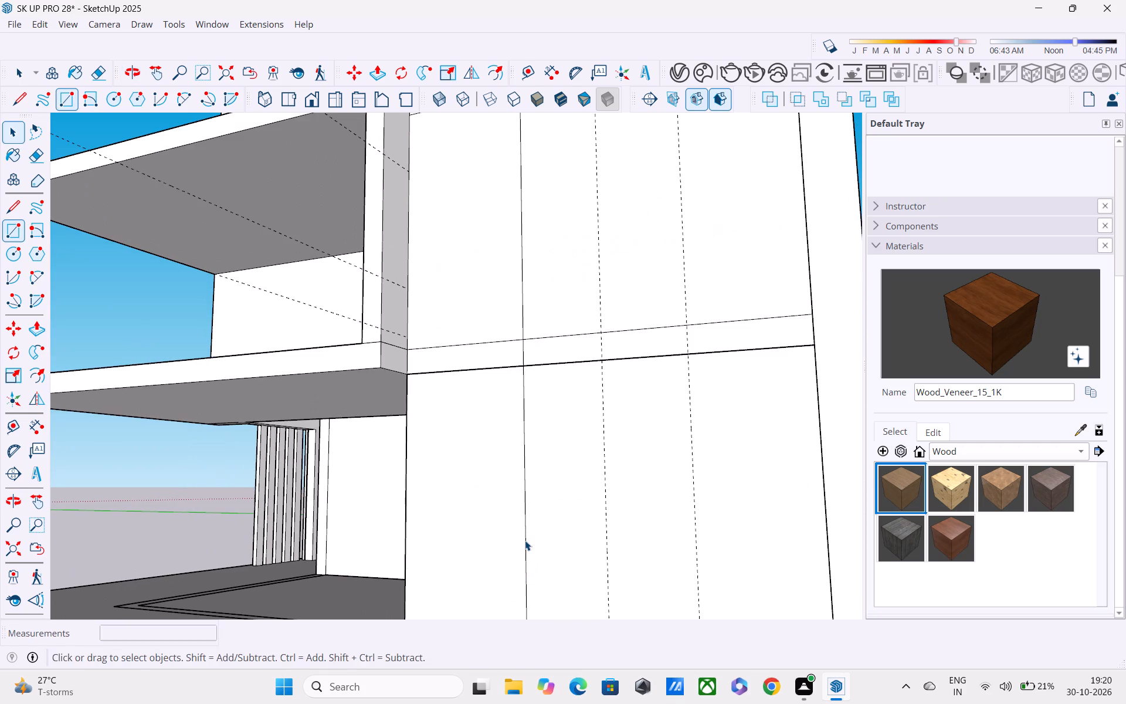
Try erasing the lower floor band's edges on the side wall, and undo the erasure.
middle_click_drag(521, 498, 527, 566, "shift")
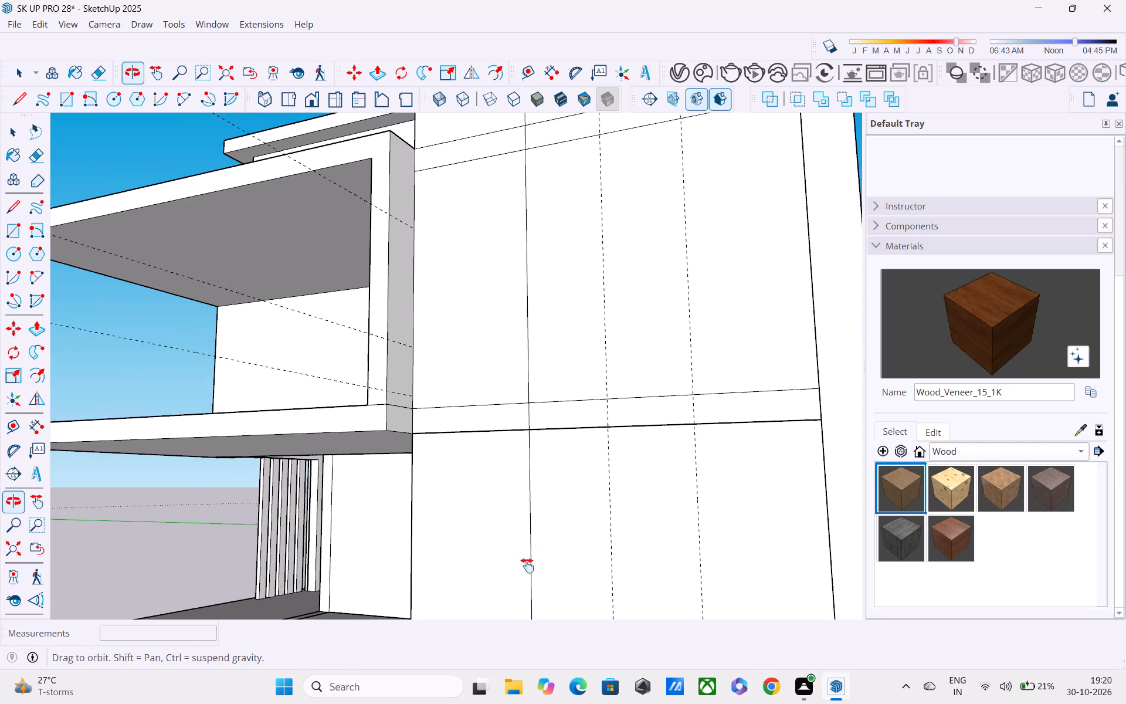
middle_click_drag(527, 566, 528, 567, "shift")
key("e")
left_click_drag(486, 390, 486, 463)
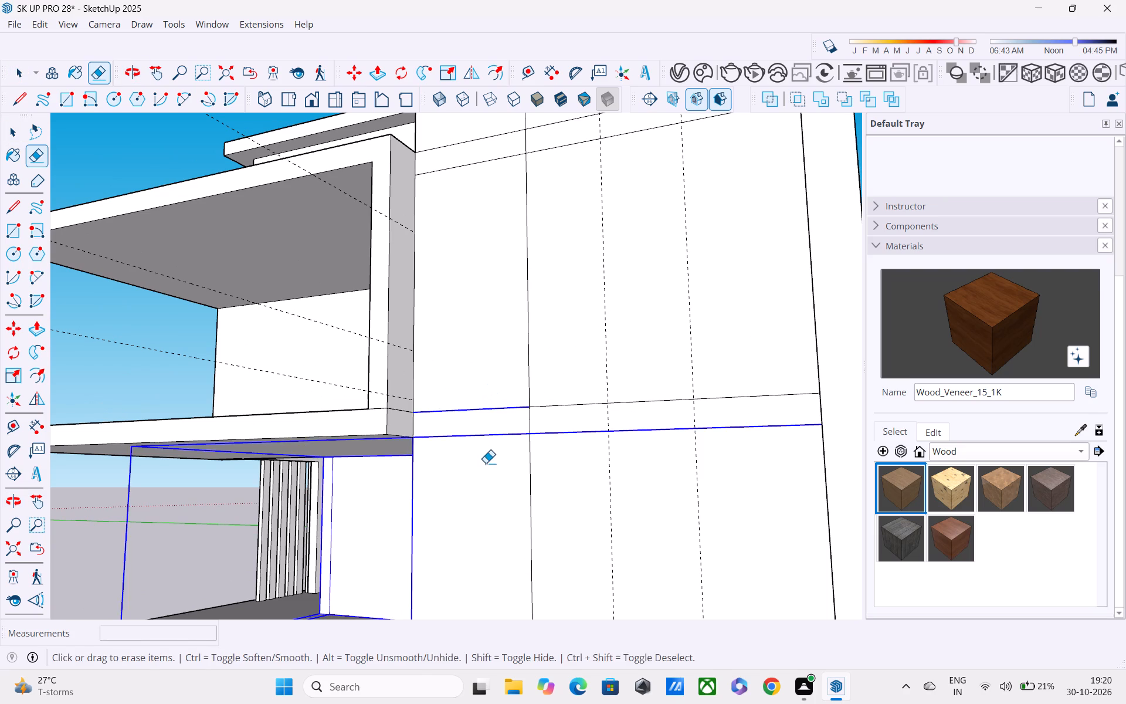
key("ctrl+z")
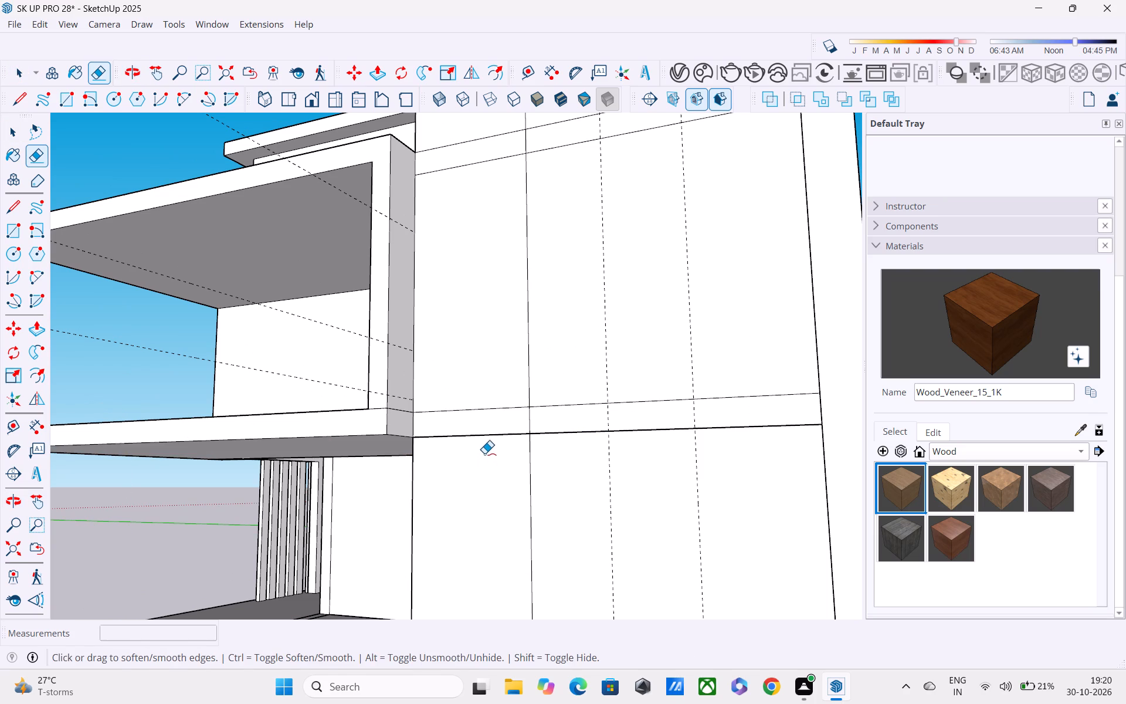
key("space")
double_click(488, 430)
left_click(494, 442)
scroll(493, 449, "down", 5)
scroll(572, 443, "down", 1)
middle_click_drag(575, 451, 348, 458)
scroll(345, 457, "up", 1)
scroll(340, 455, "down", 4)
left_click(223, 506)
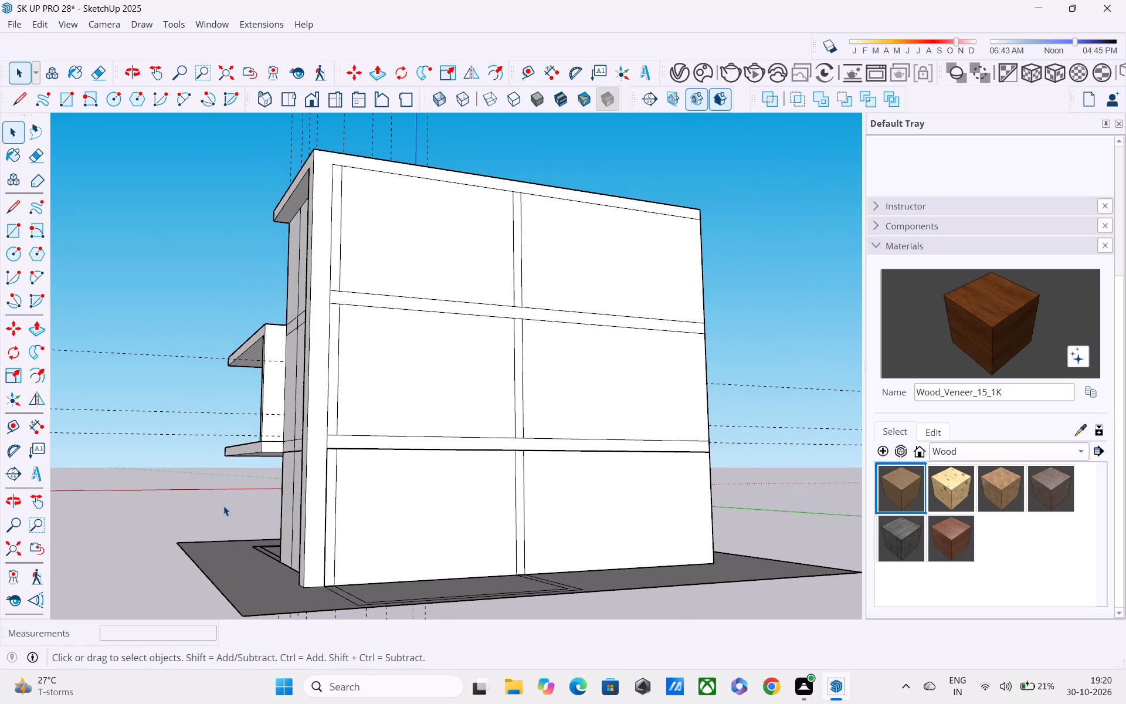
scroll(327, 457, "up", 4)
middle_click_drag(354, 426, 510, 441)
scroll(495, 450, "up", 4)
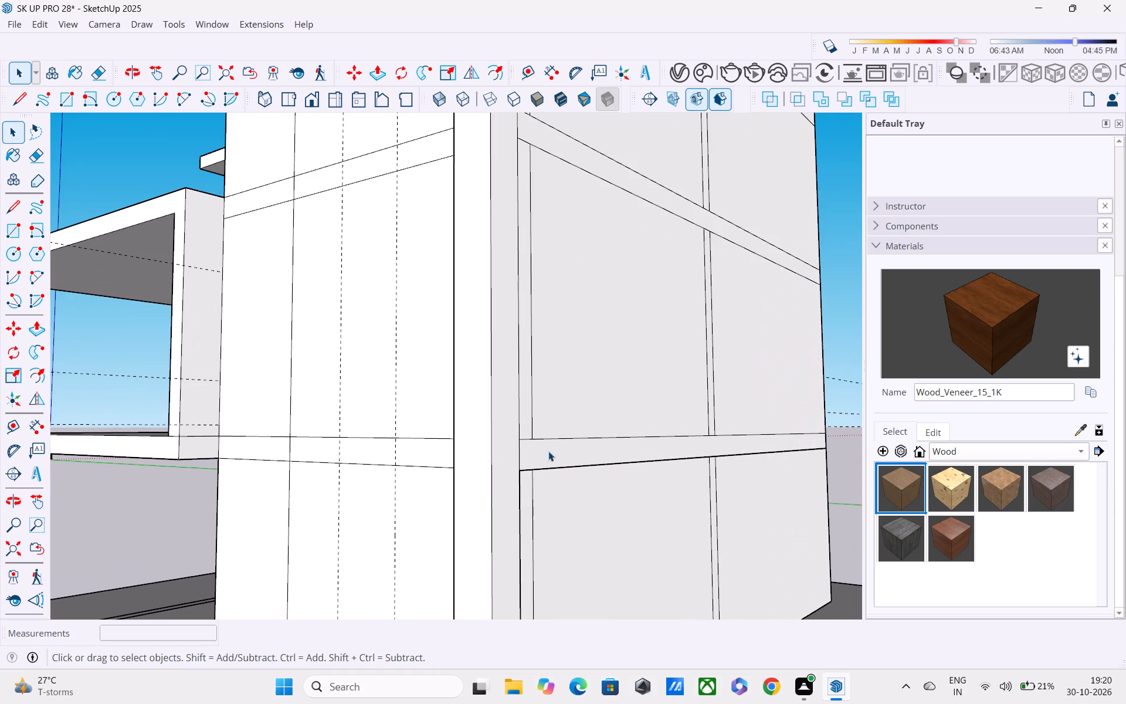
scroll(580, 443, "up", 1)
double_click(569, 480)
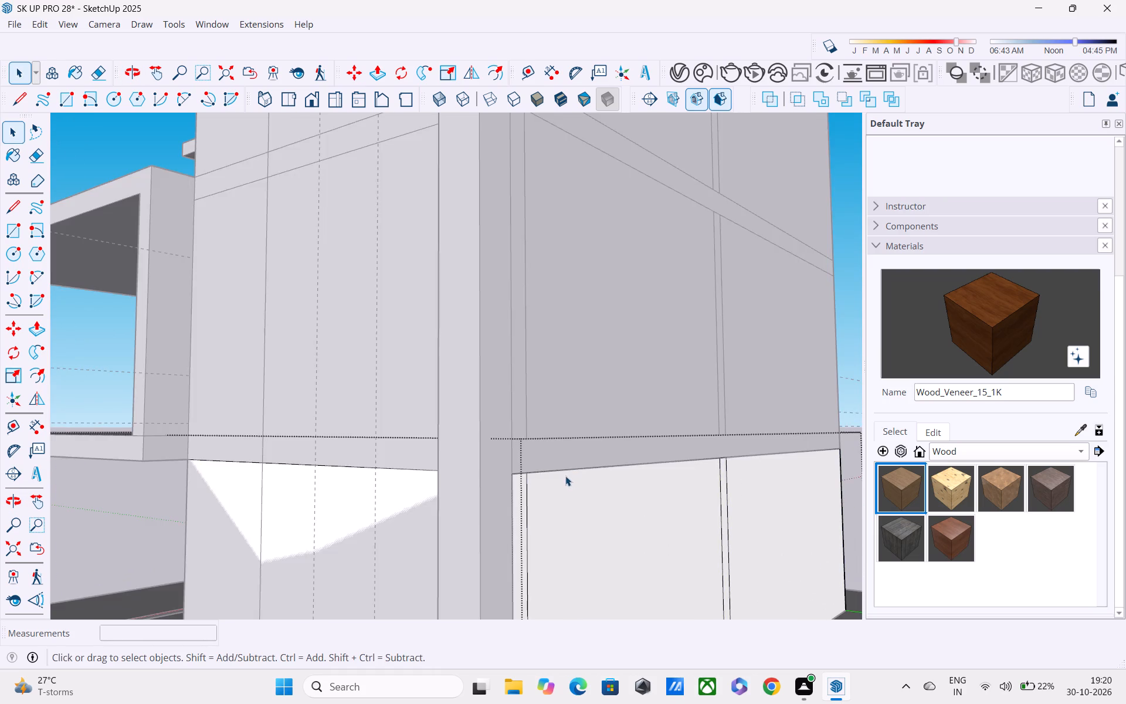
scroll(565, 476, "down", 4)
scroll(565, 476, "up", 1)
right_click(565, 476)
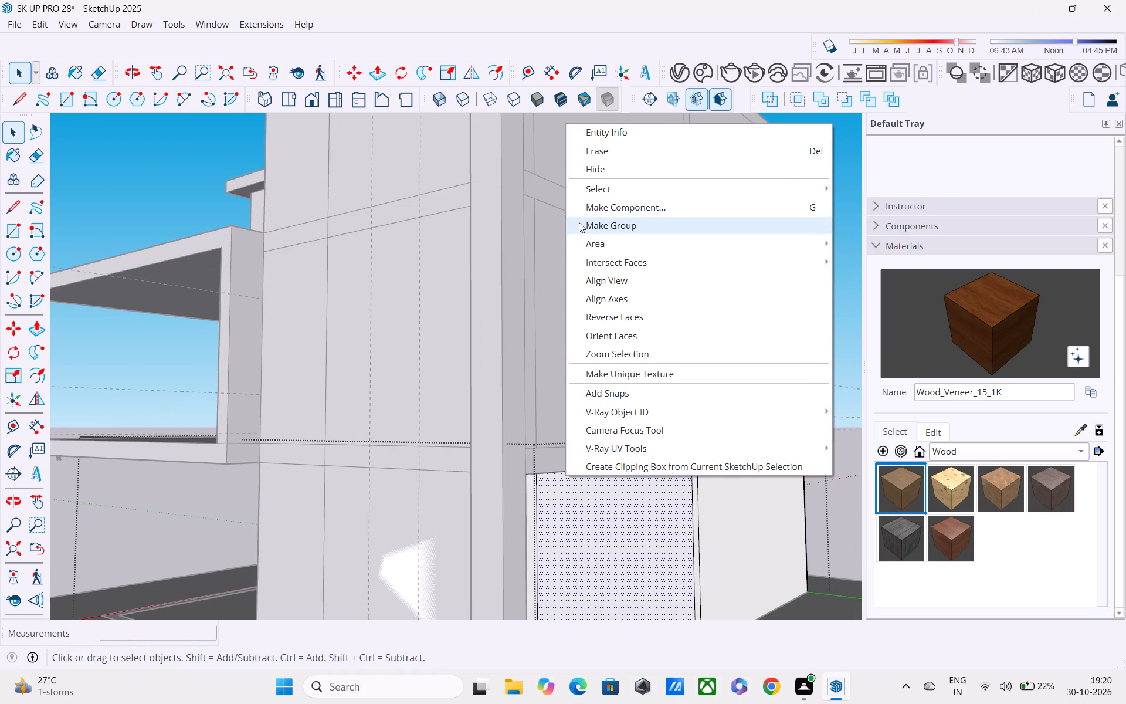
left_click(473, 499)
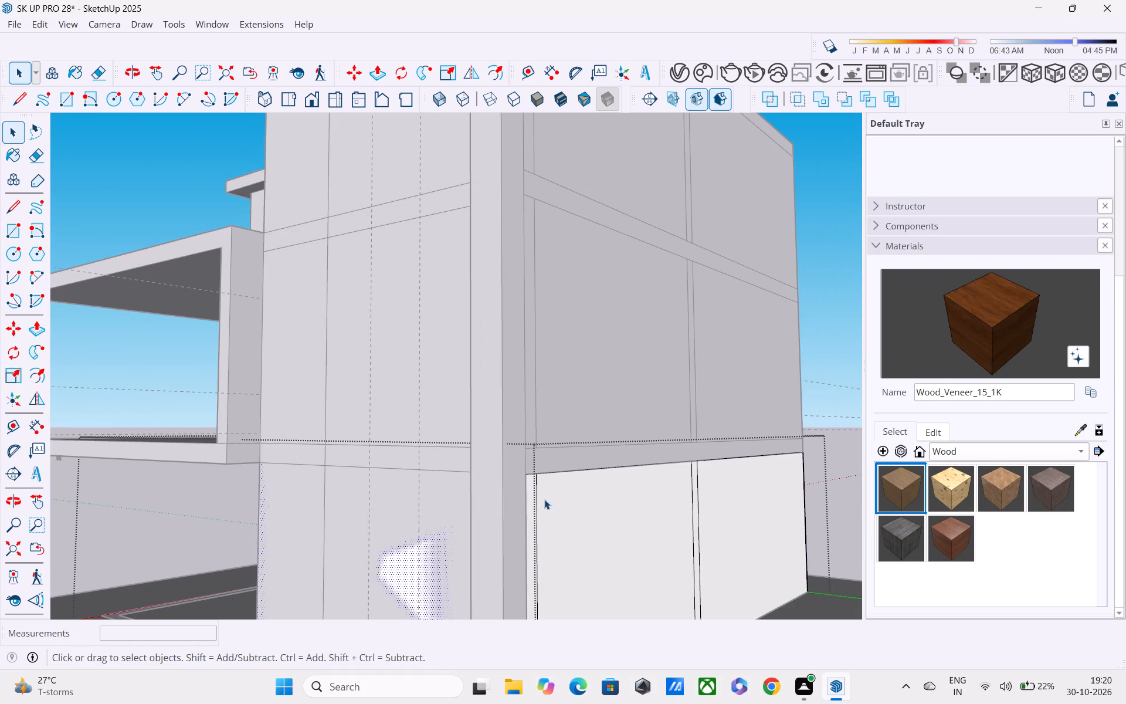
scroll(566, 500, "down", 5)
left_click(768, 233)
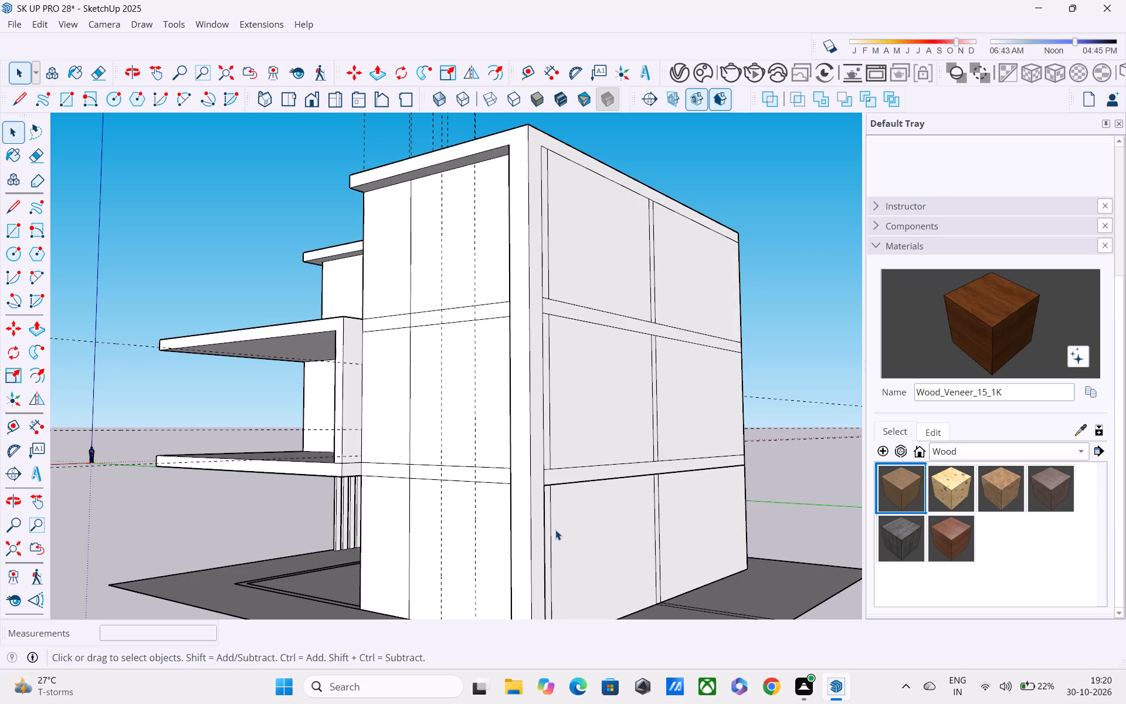
Explode the ground-floor wall group.
left_click(558, 527)
right_click(558, 527)
left_click(633, 289)
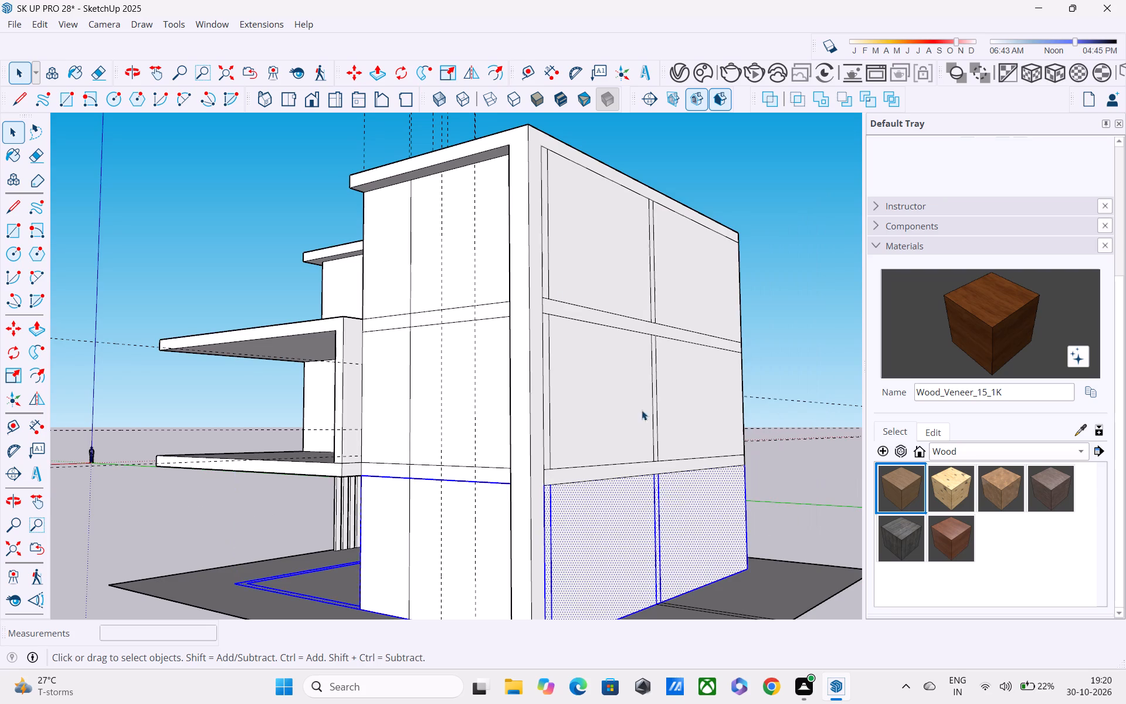
middle_click_drag(645, 493, 669, 487)
key("space")
left_click(774, 234)
Examine the side wall, its floor bands and the projecting frame from the front, above and below.
middle_click_drag(761, 387, 789, 387)
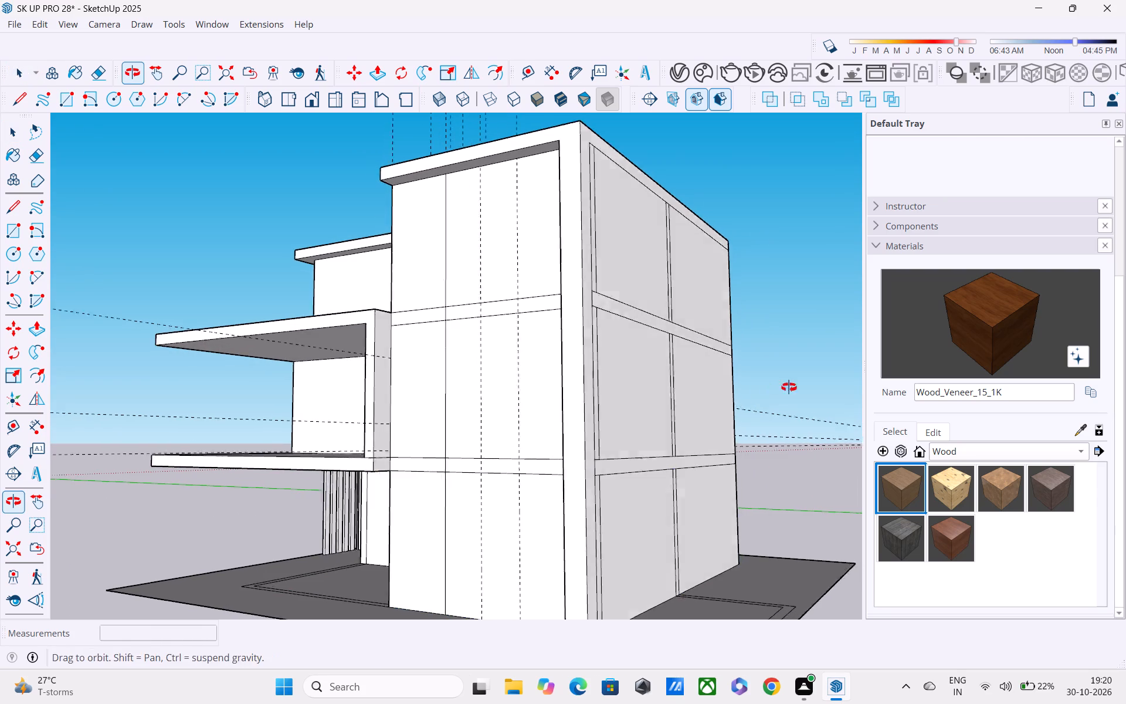
middle_click_drag(789, 387, 840, 371)
scroll(832, 374, "down", 5)
middle_click_drag(753, 476, 794, 506)
scroll(787, 505, "up", 4)
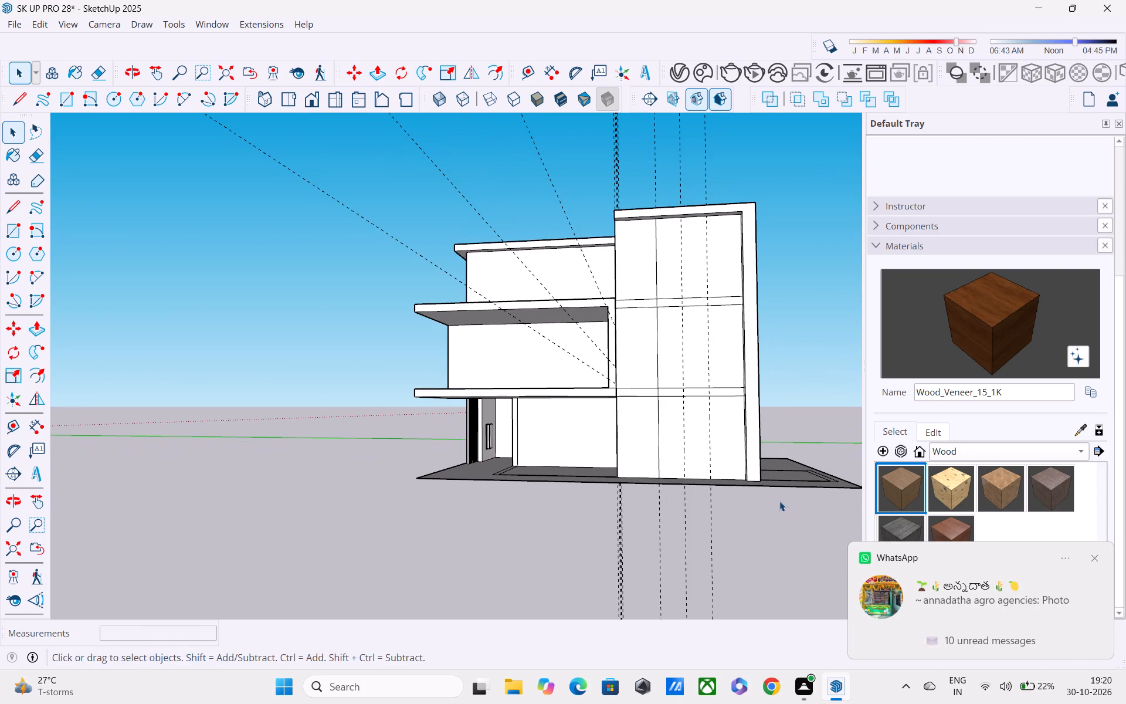
middle_click_drag(773, 497, 575, 512)
scroll(523, 487, "up", 4)
middle_click_drag(491, 461, 602, 549)
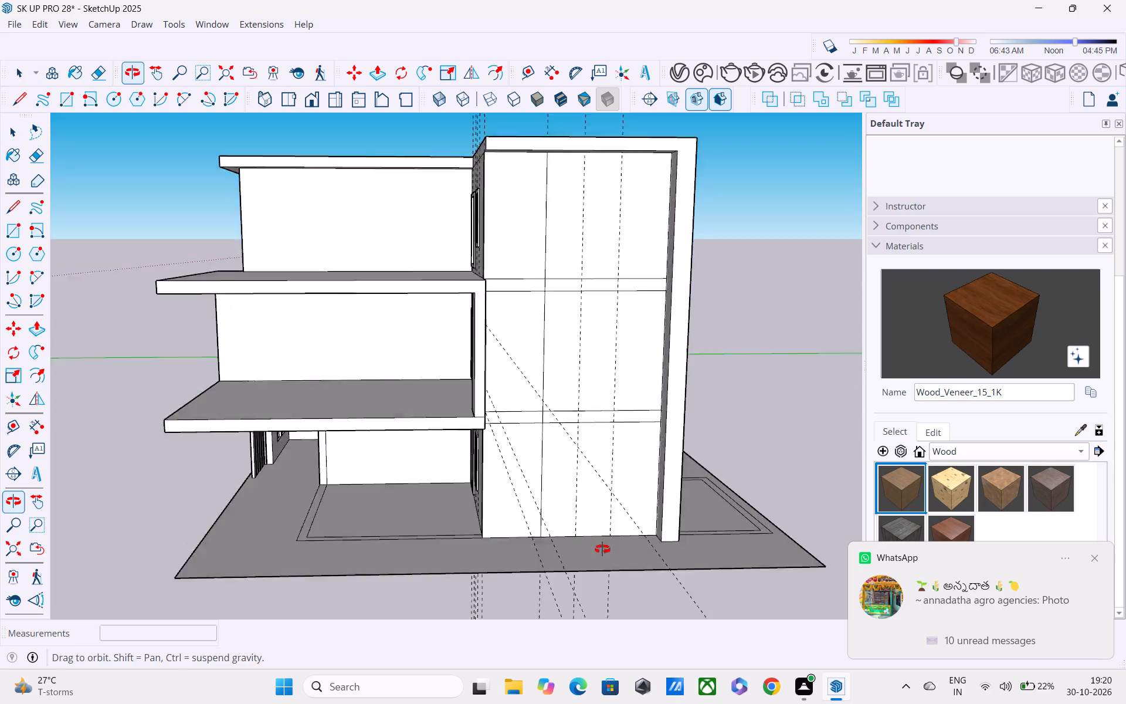
middle_click_drag(602, 549, 619, 568)
key("space")
left_click(781, 240)
scroll(775, 293, "up", 3)
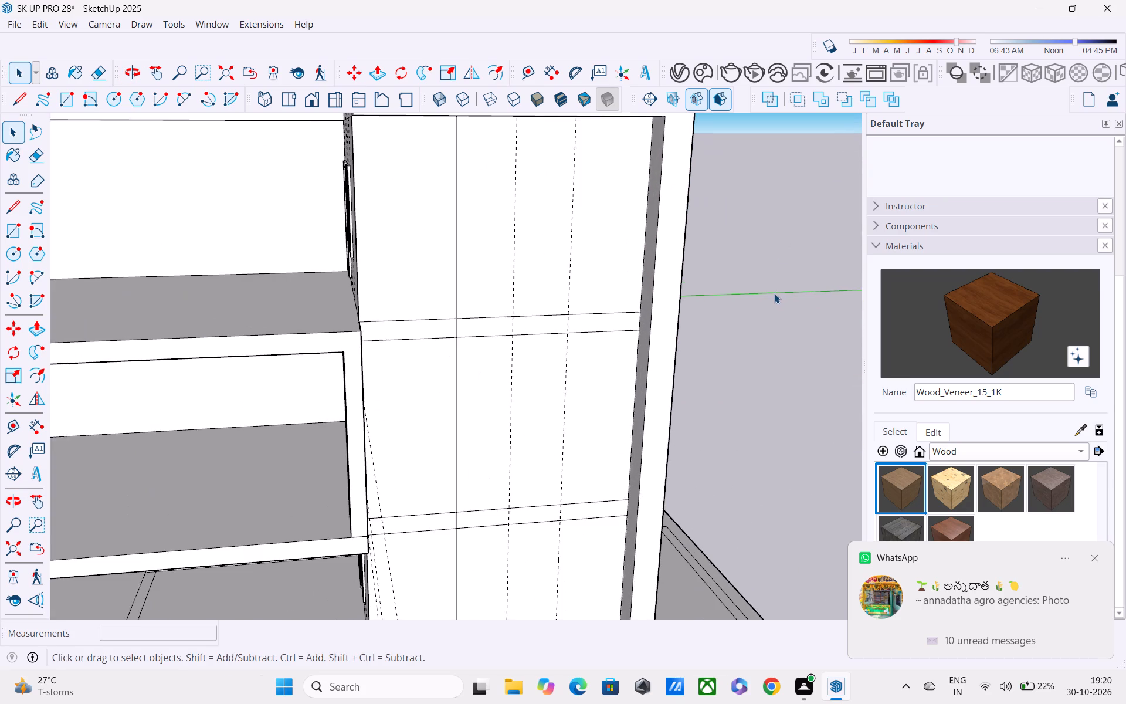
middle_click_drag(759, 280, 691, 175)
scroll(500, 371, "up", 3)
middle_click_drag(488, 395, 537, 441)
scroll(537, 434, "down", 4)
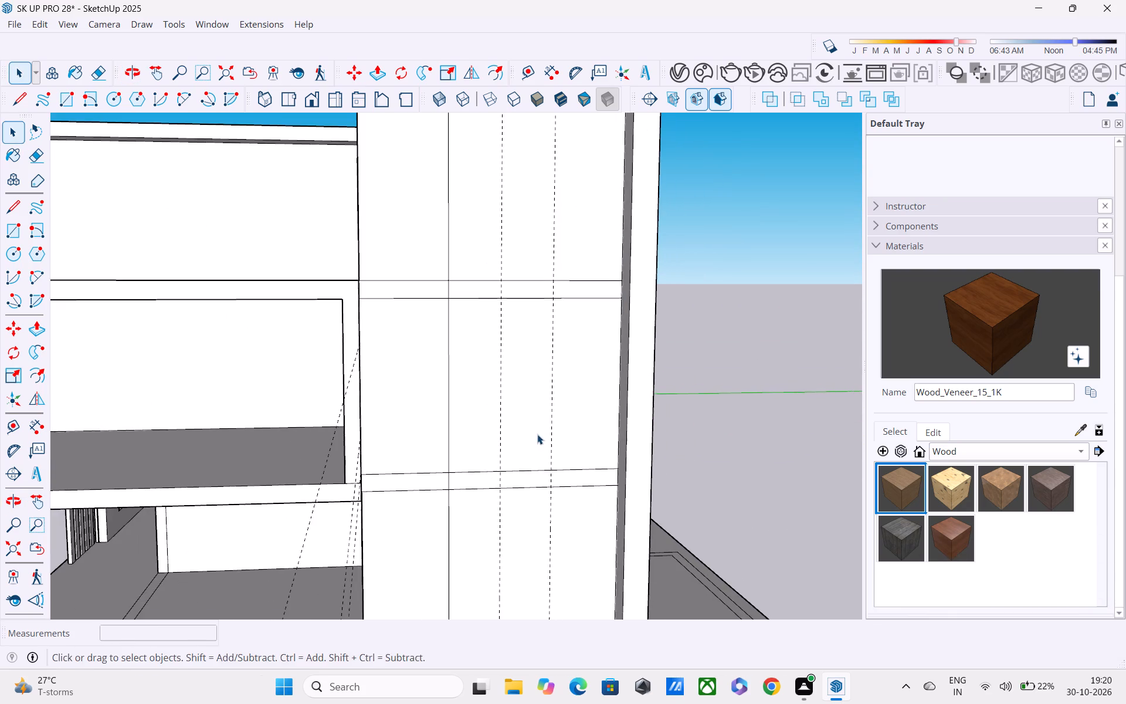
middle_click_drag(537, 434, 405, 365)
scroll(405, 365, "down", 3)
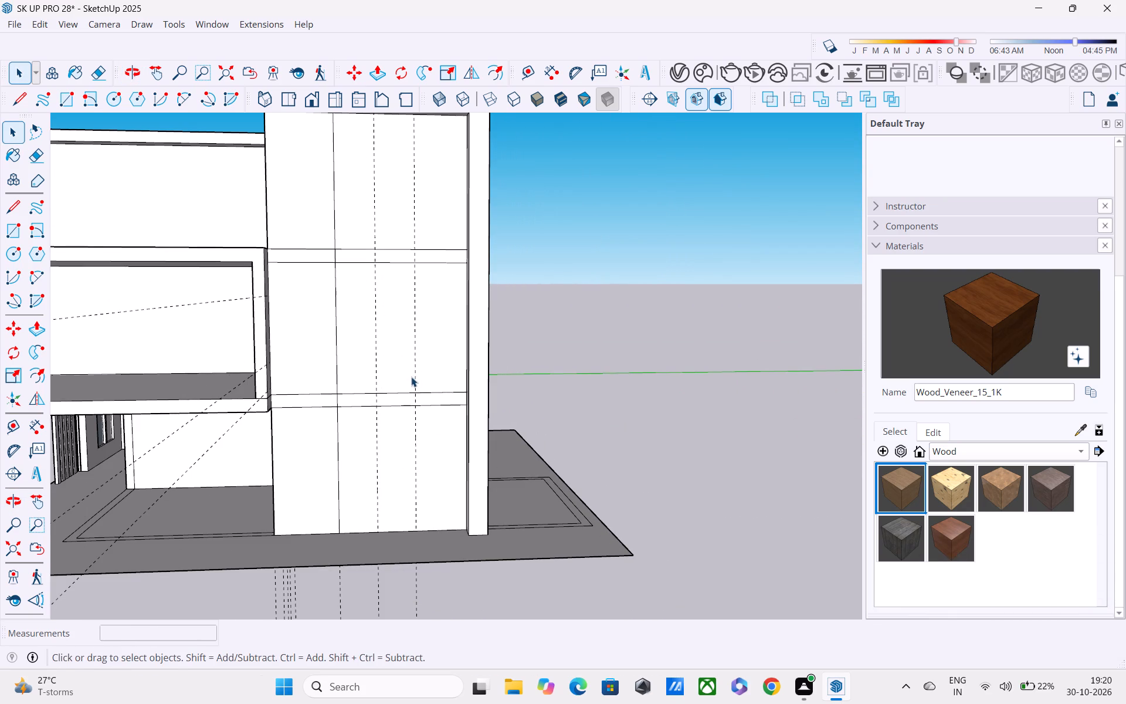
middle_click_drag(424, 400, 454, 452, "shift")
scroll(454, 455, "up", 4)
middle_click_drag(451, 452, 567, 388)
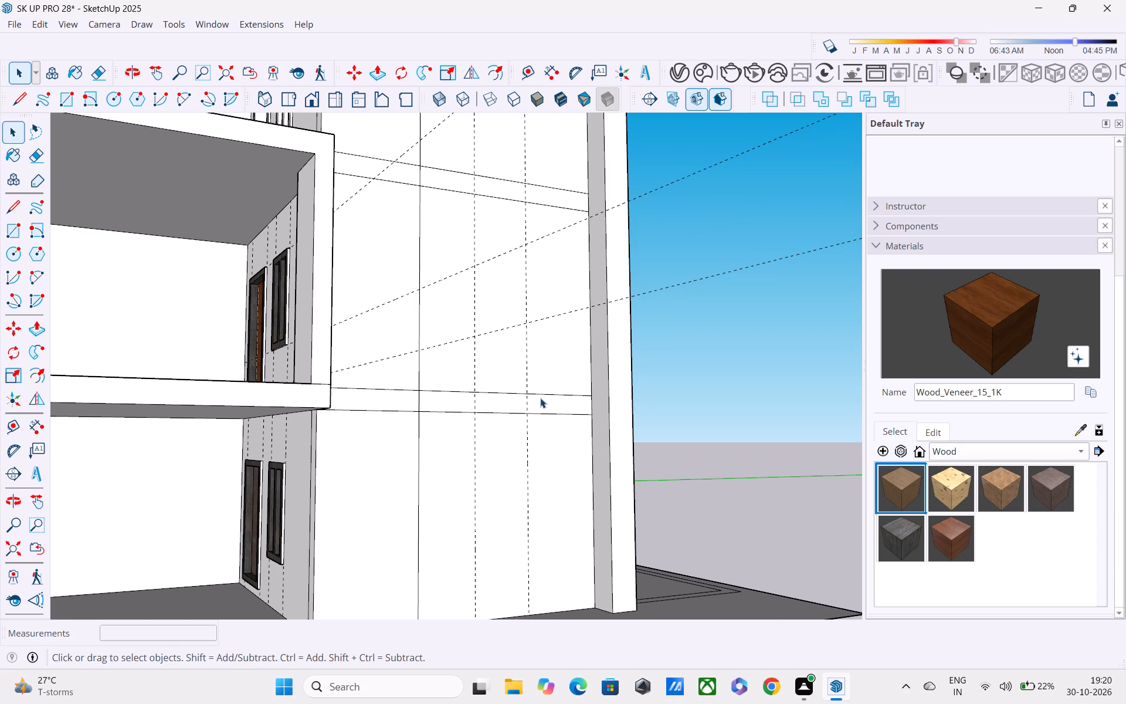
middle_click_drag(531, 403, 542, 448, "shift")
middle_click_drag(523, 422, 444, 366)
scroll(443, 364, "down", 3)
middle_click_drag(443, 364, 411, 279)
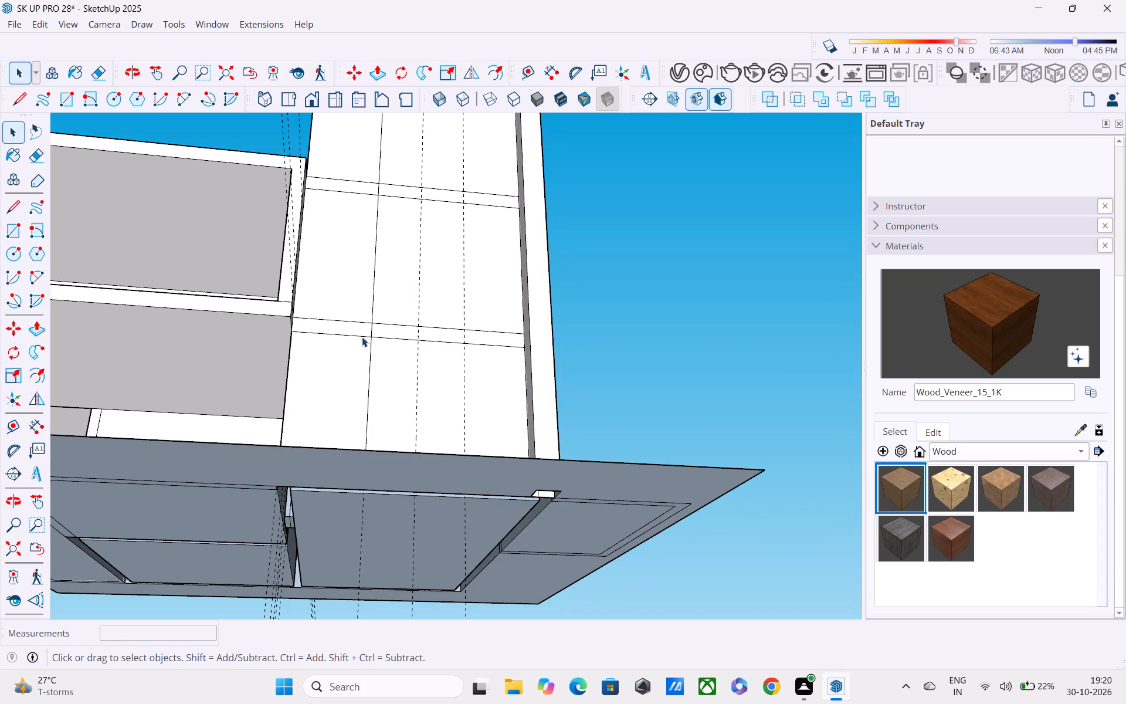
scroll(318, 343, "up", 3)
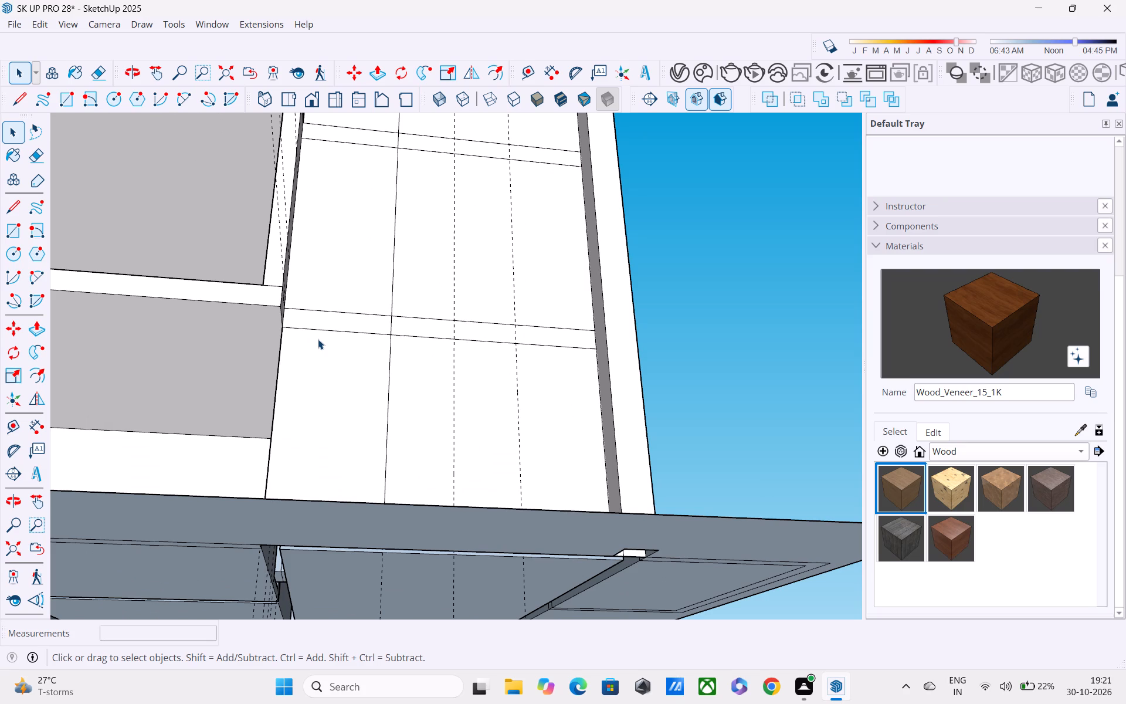
middle_click_drag(322, 337, 316, 360)
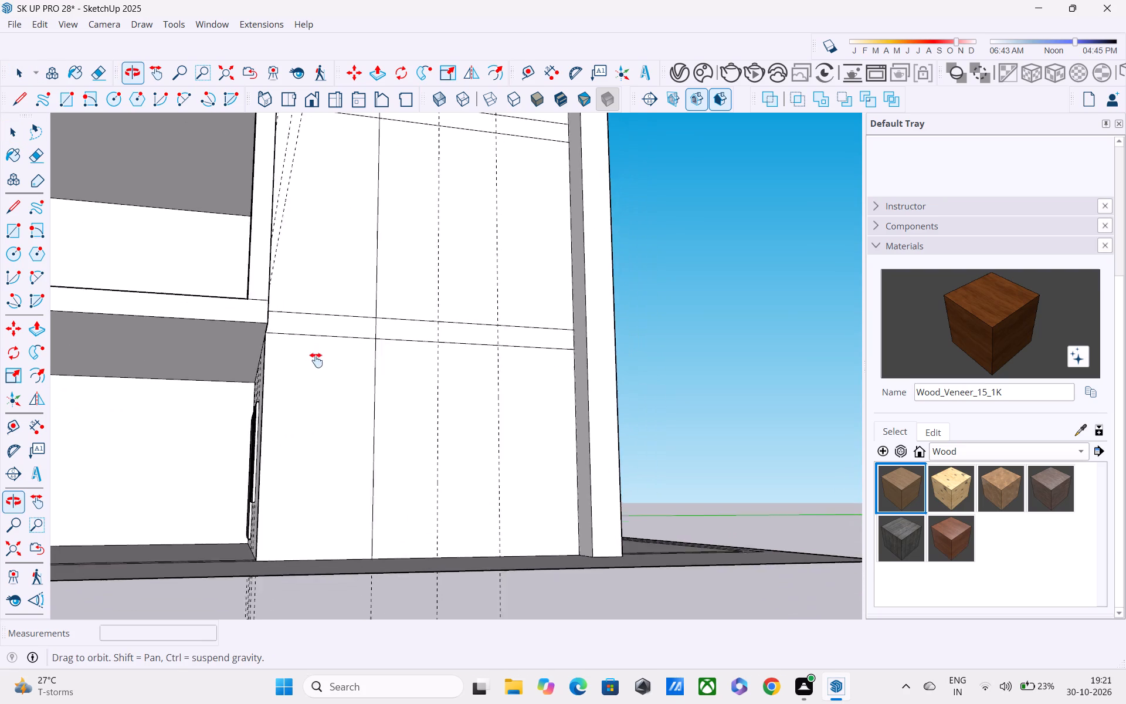
middle_click_drag(316, 360, 311, 353)
scroll(309, 347, "down", 4)
middle_click_drag(314, 346, 240, 347)
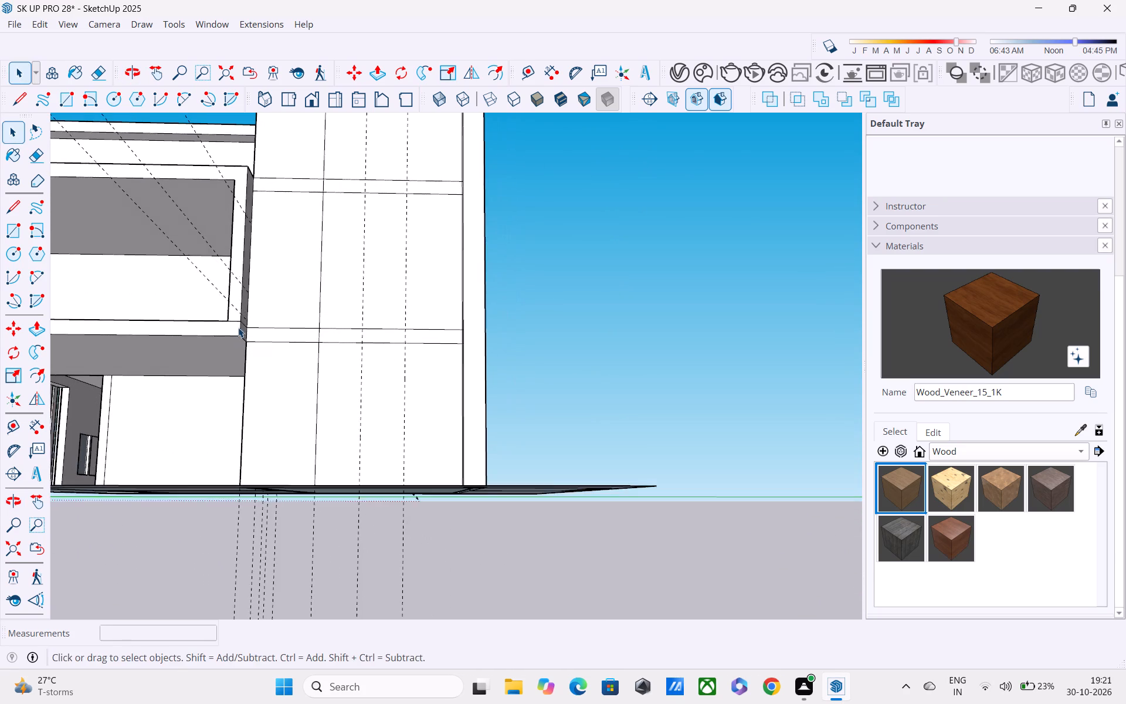
scroll(238, 327, "down", 4)
middle_click_drag(269, 347, 341, 422)
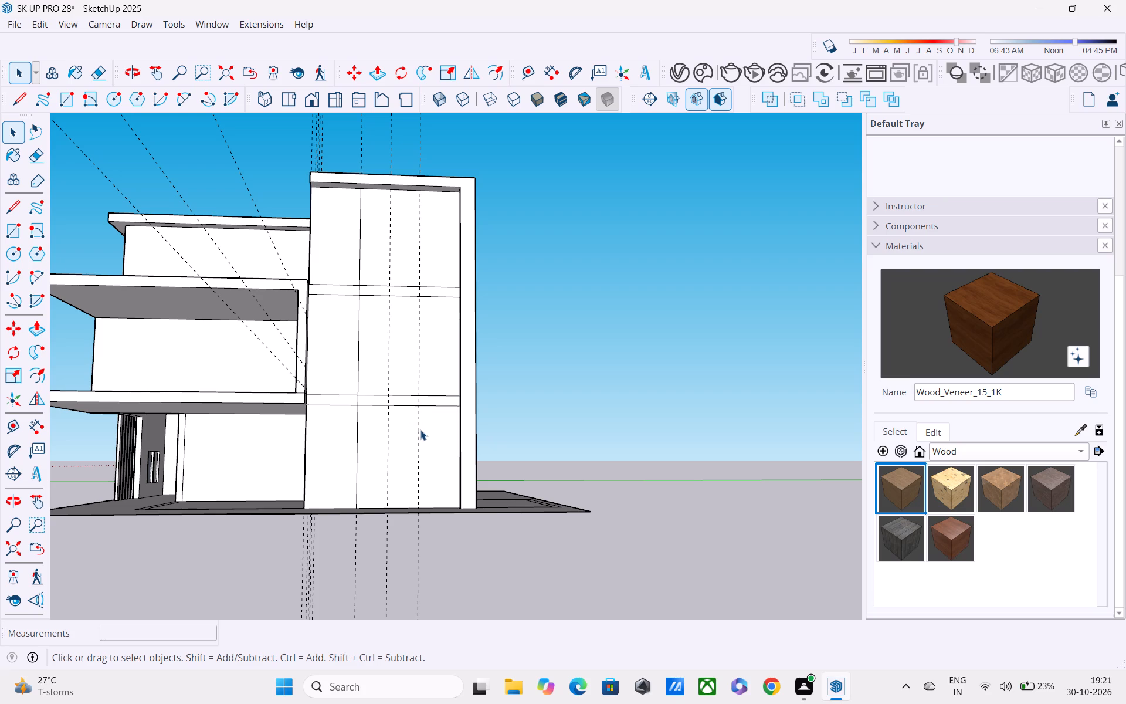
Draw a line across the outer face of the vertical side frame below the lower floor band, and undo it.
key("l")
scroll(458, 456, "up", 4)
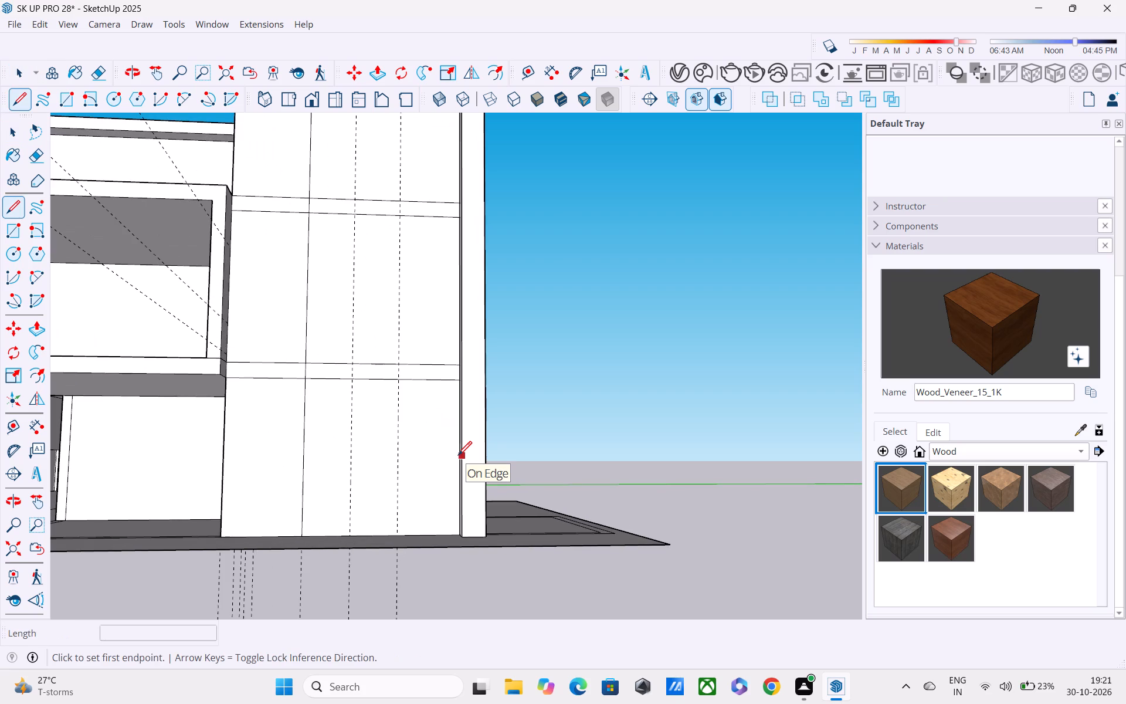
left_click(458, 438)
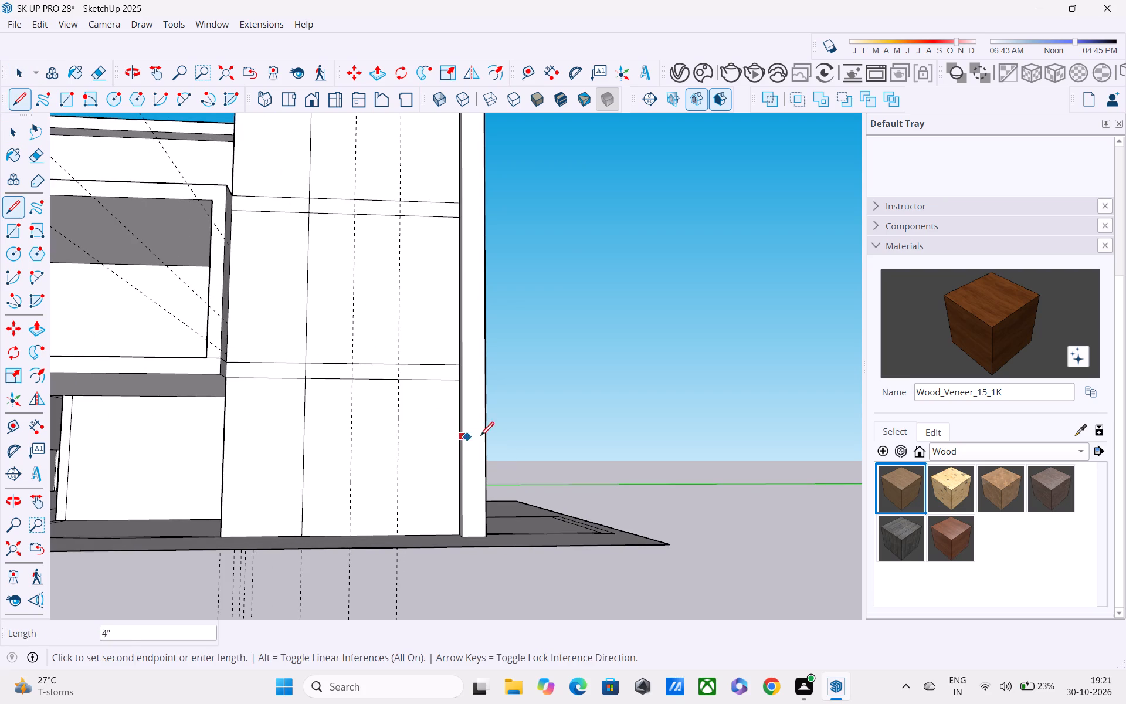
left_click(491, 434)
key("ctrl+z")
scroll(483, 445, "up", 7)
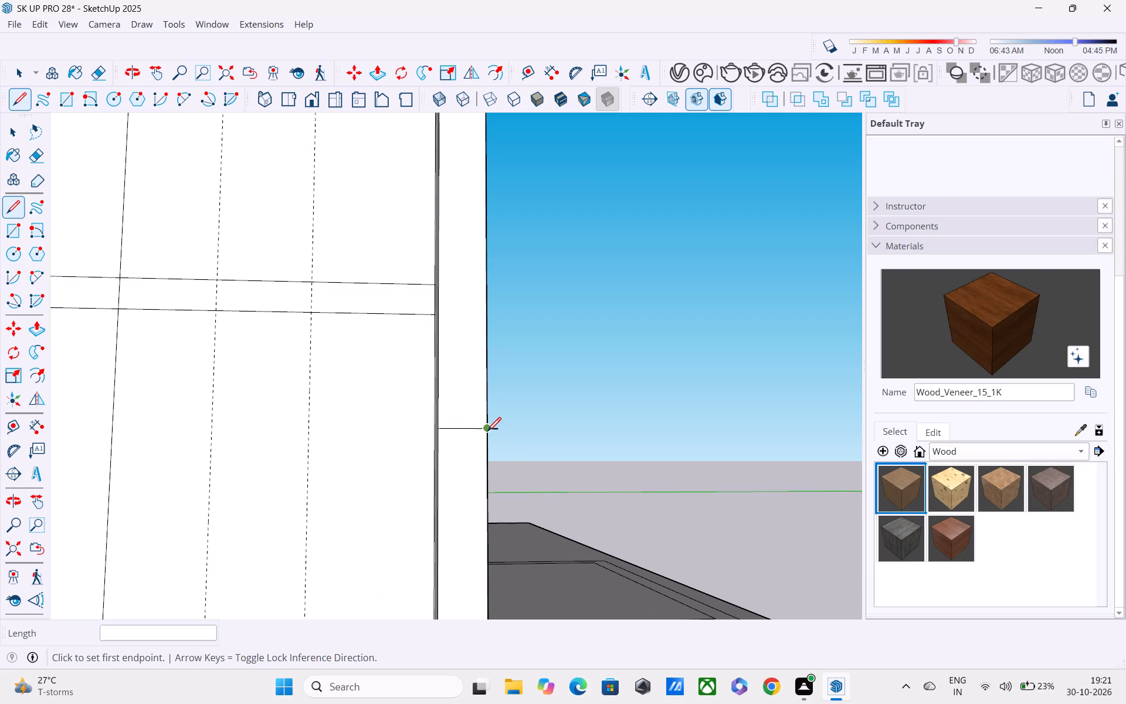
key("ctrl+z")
Split the vertical side frame's outer face with a horizontal line below the lower floor band and Push/Pull the part beneath back 1' 6".
scroll(487, 432, "up", 3)
left_click(485, 425)
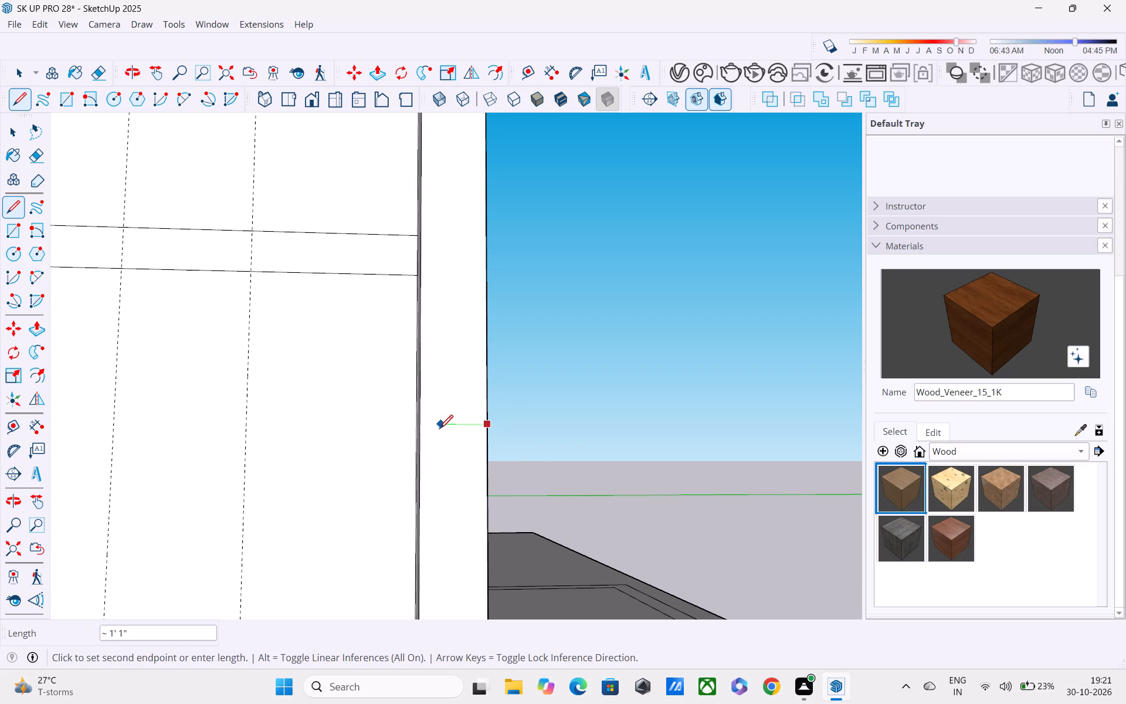
left_click(423, 431)
key("p")
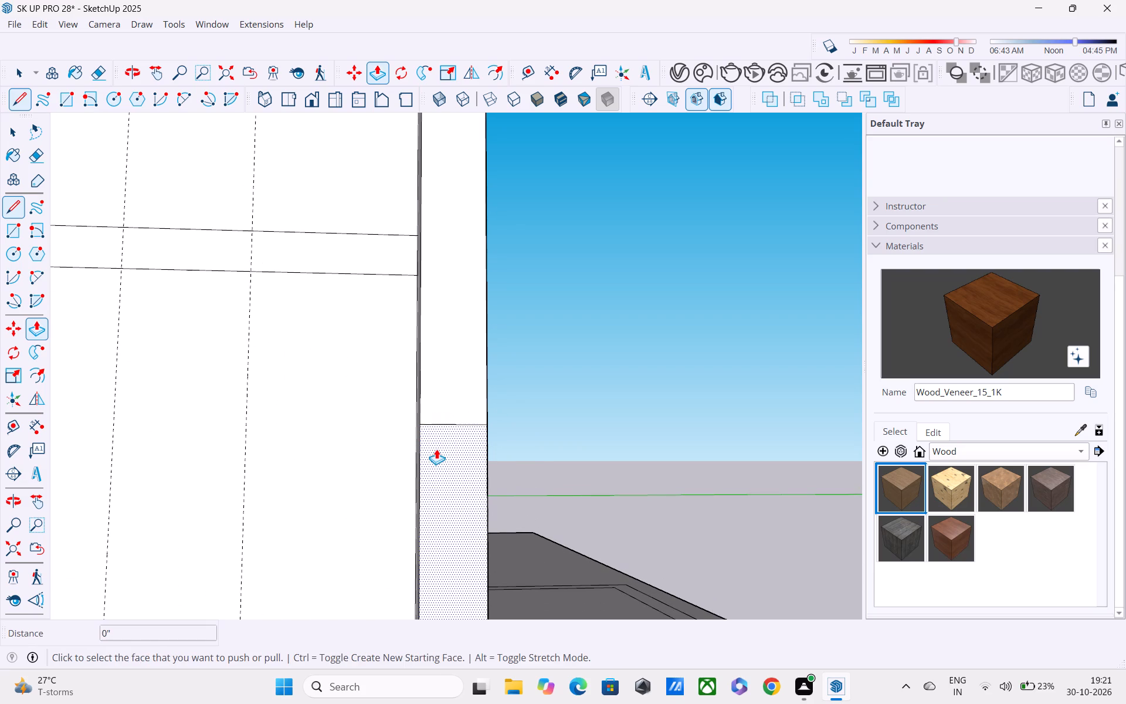
left_click(447, 478)
left_click(400, 501)
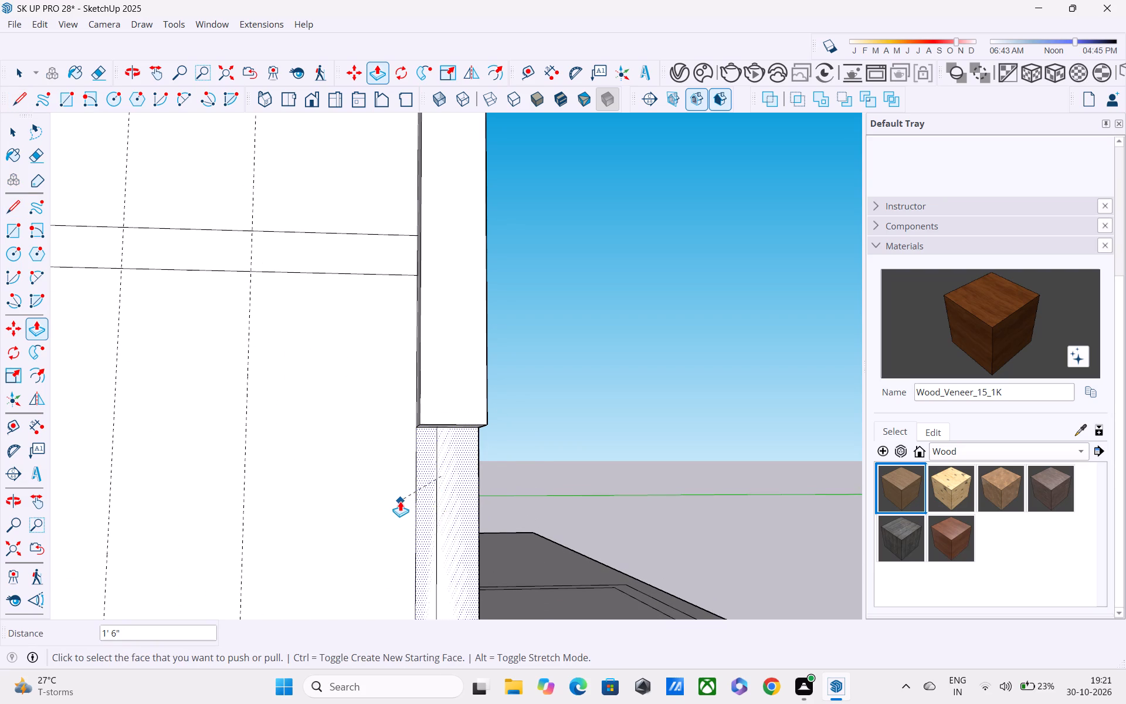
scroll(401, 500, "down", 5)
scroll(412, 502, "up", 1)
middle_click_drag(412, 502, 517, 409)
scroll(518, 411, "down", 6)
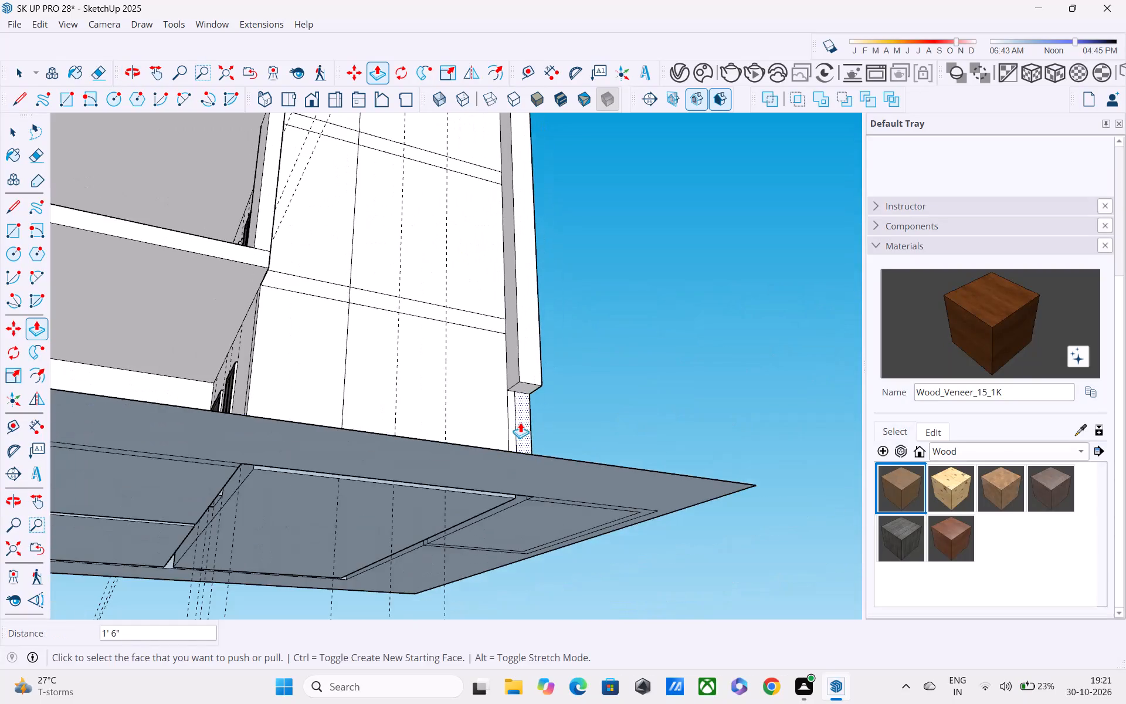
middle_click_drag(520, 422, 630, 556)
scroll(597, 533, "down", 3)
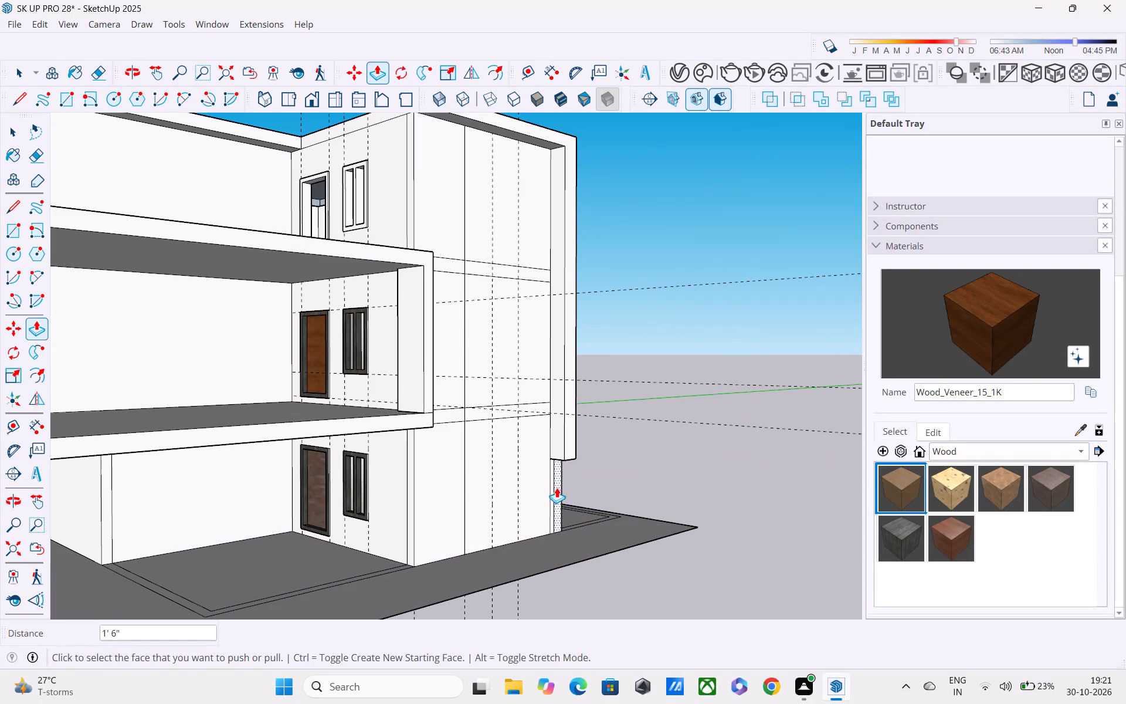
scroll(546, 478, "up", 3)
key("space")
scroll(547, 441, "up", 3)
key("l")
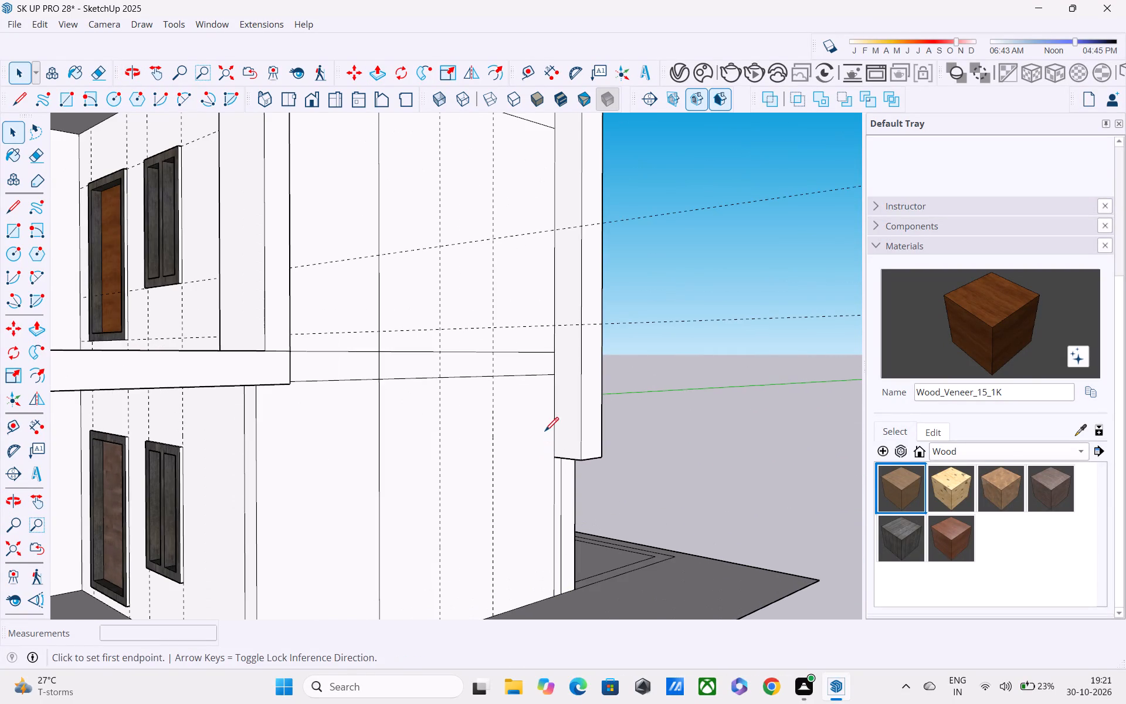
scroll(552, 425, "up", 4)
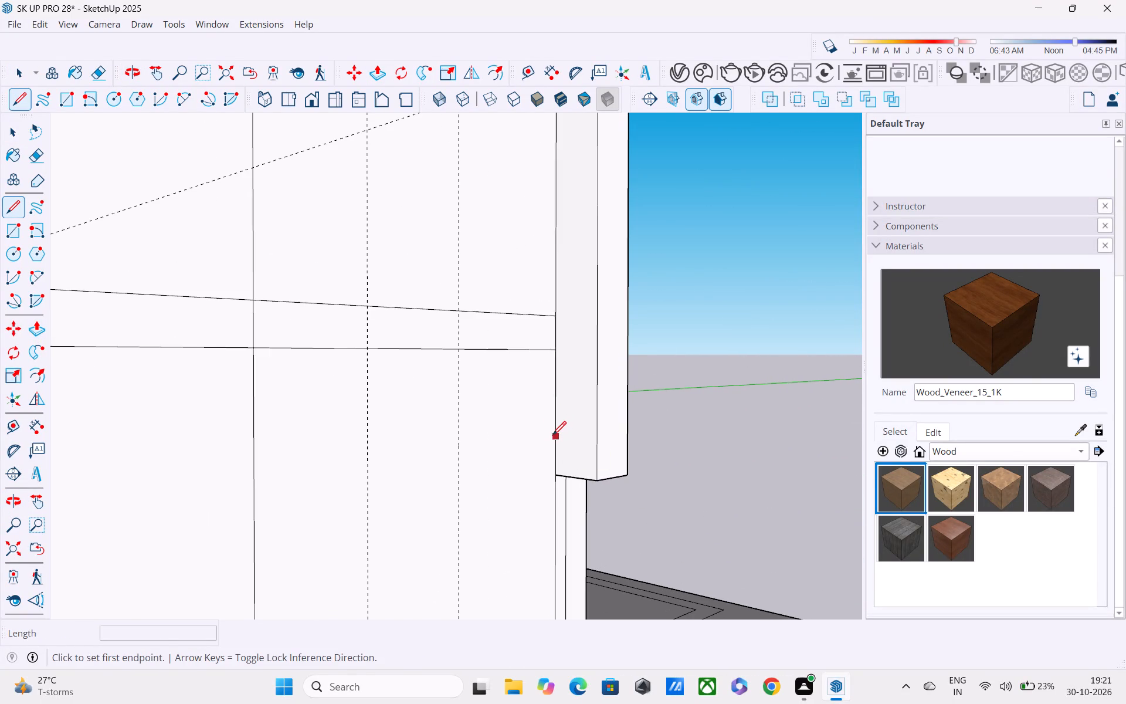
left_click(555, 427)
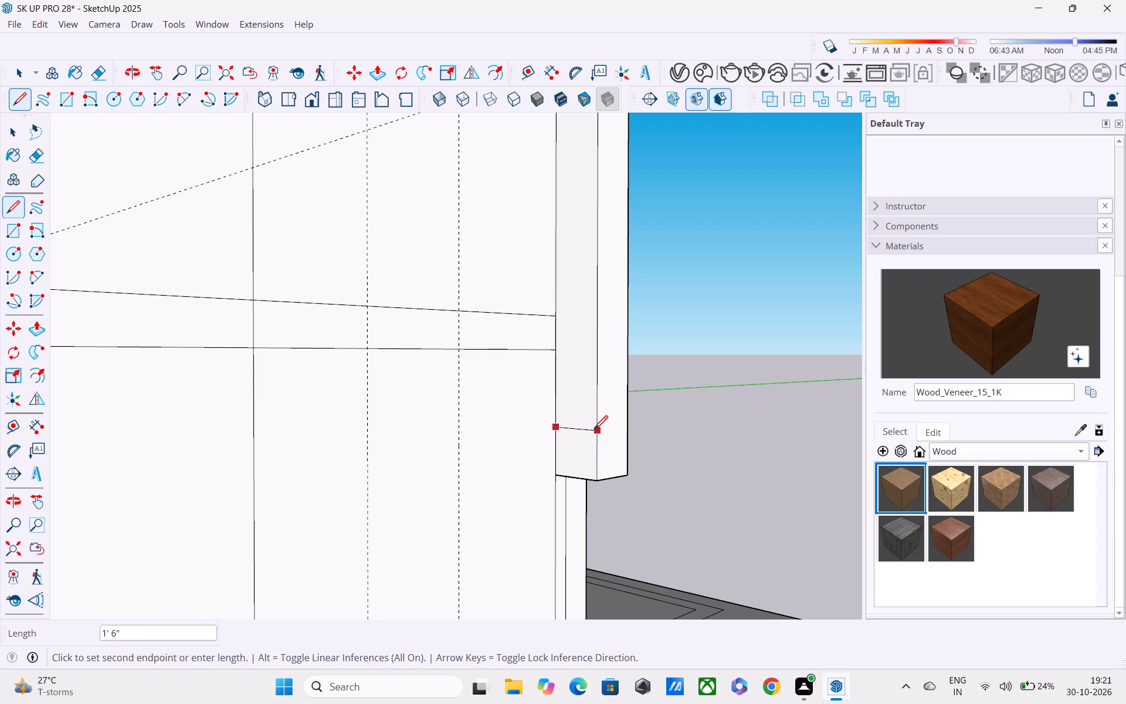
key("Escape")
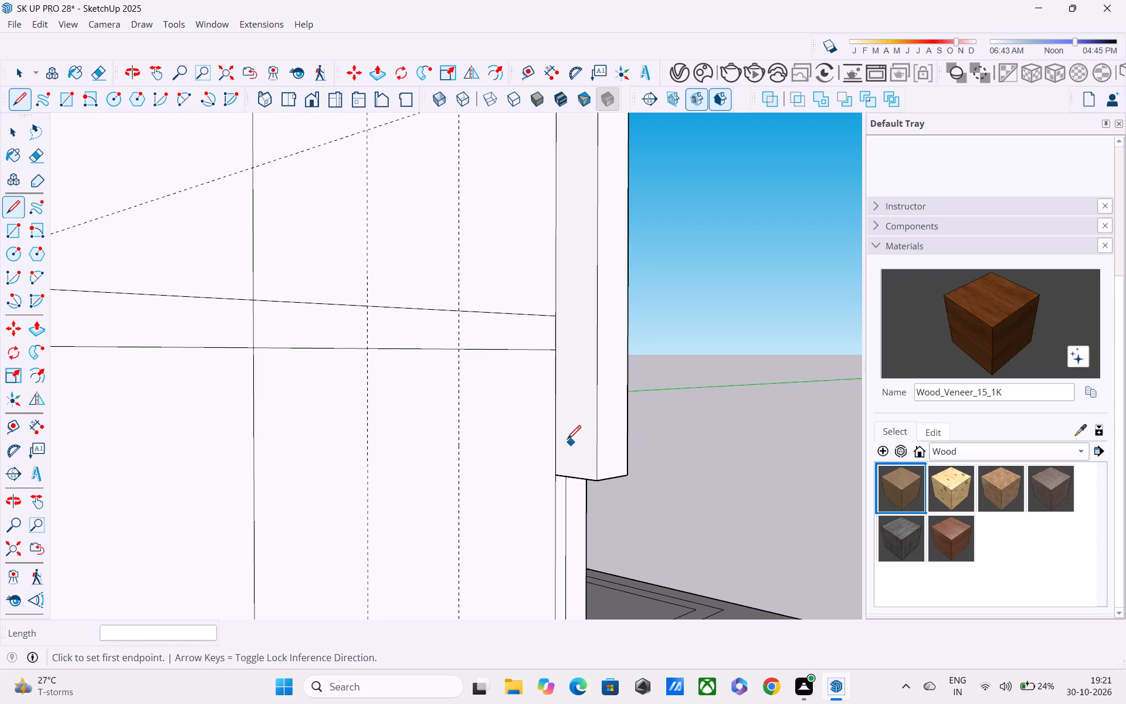
Draw a 1' 6" line across the inner side face of the projecting vertical frame, just above its bottom end.
left_click(555, 427)
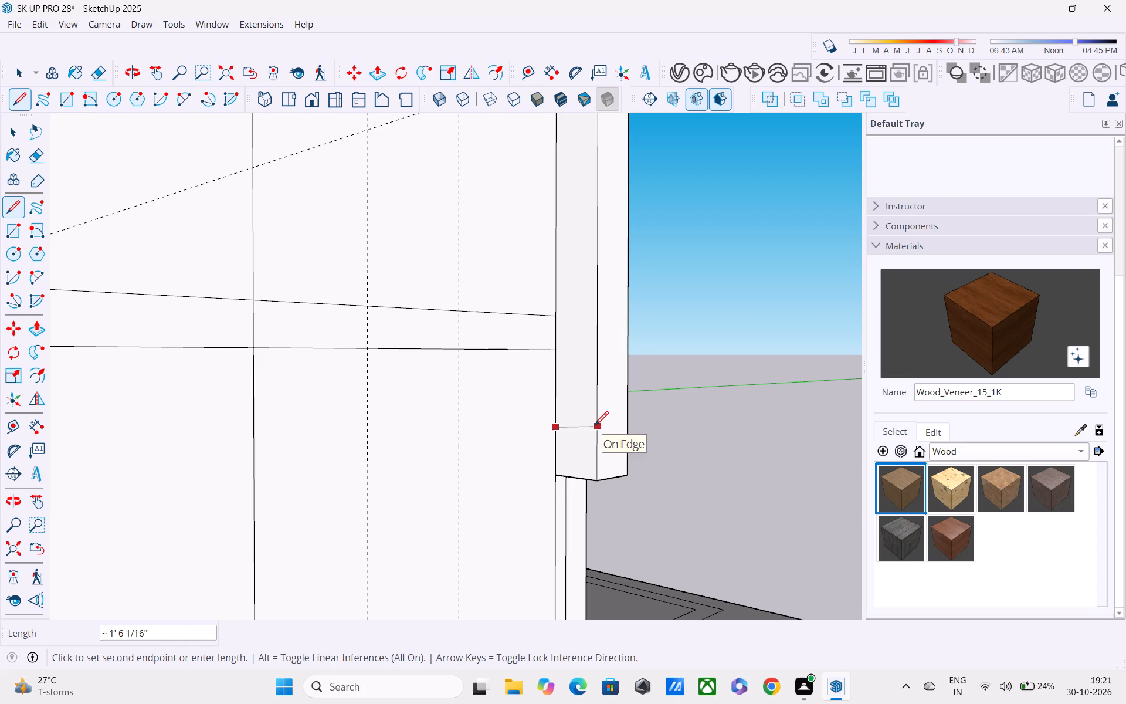
key("Escape")
left_click(593, 430)
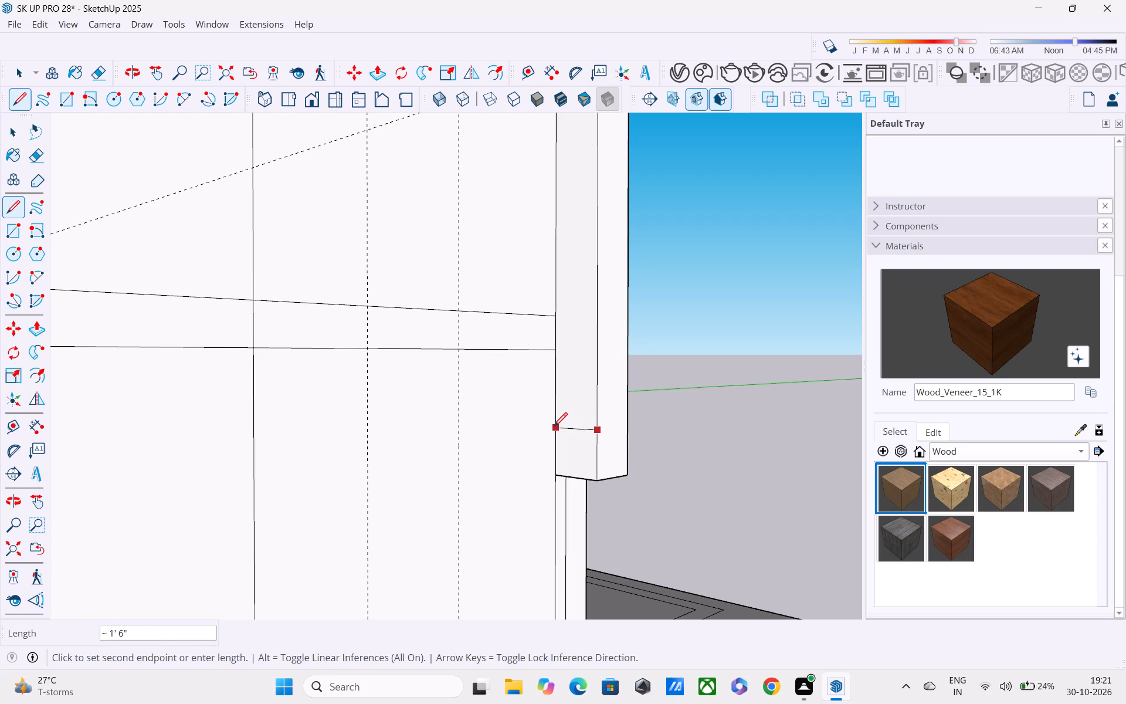
scroll(556, 436, "up", 1)
middle_click_drag(555, 434, 410, 464)
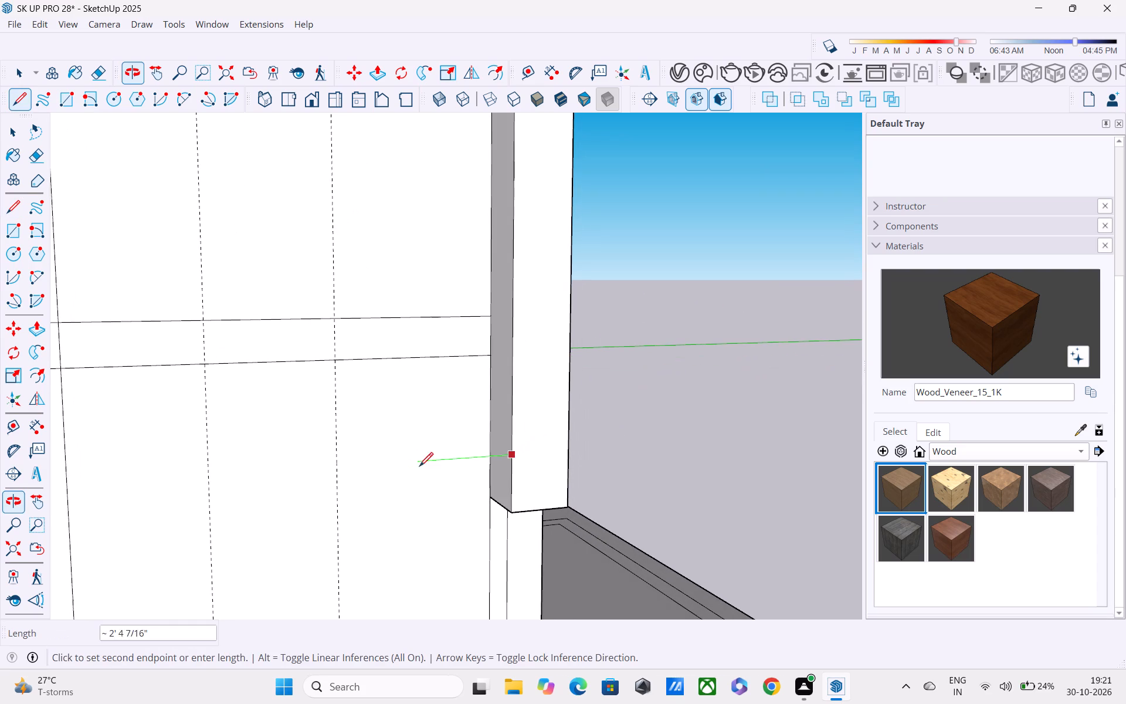
scroll(489, 446, "up", 2)
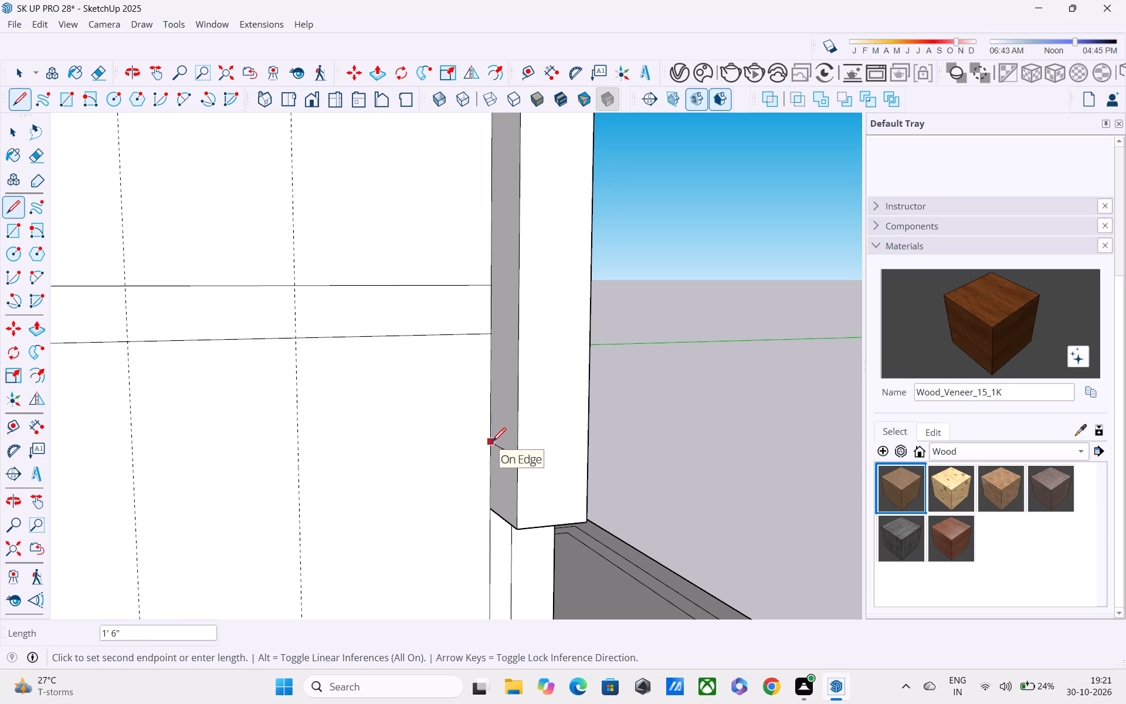
left_click(492, 443)
Push/Pull the small face below that line about 10' along the side wall to the first vertical division line, forming the frame's bottom bar.
key("p")
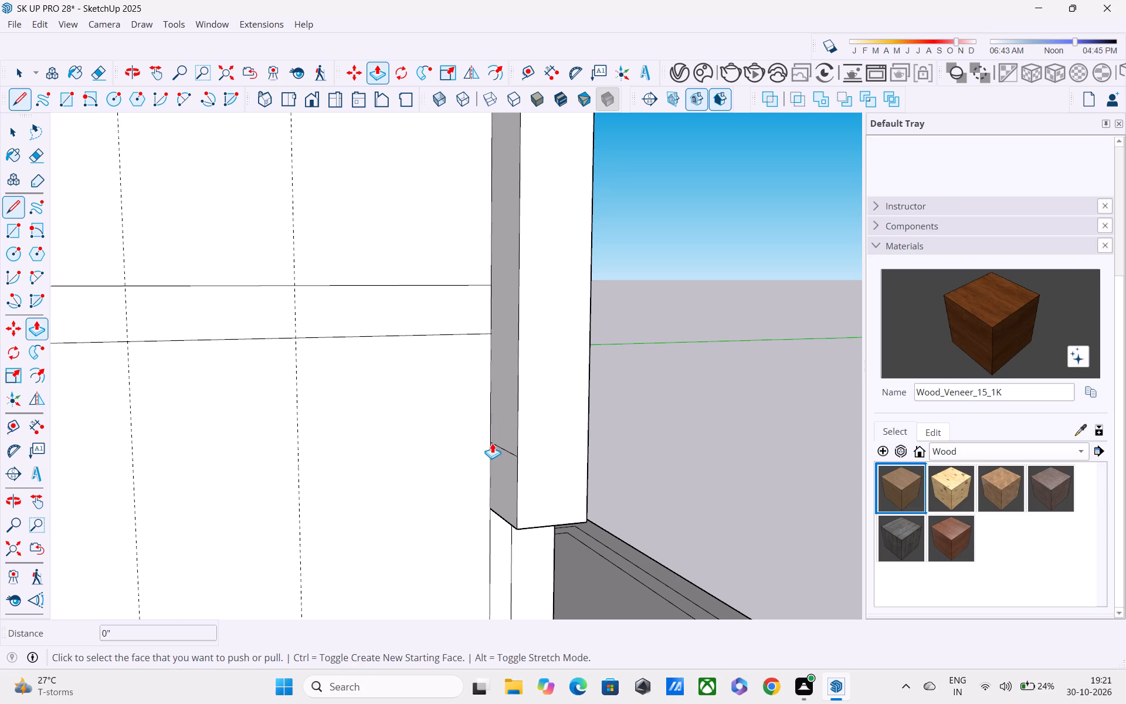
left_click(498, 462)
scroll(462, 488, "down", 5)
middle_click_drag(461, 484, 480, 478)
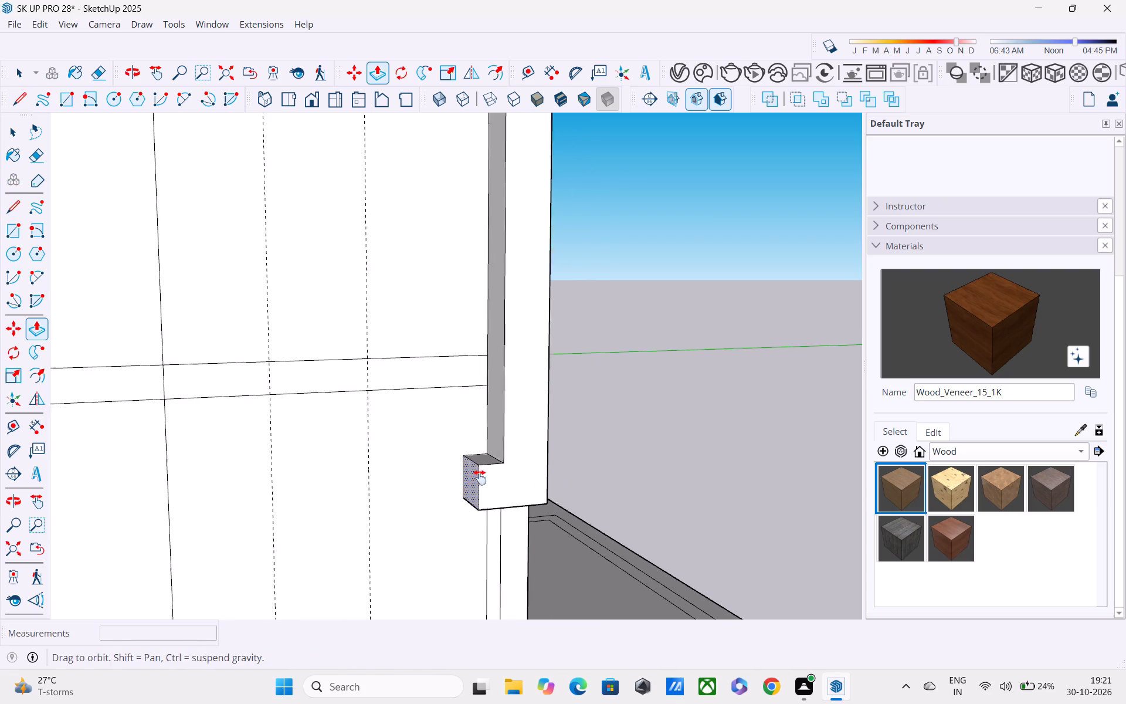
middle_click_drag(480, 478, 619, 441)
scroll(619, 441, "down", 3)
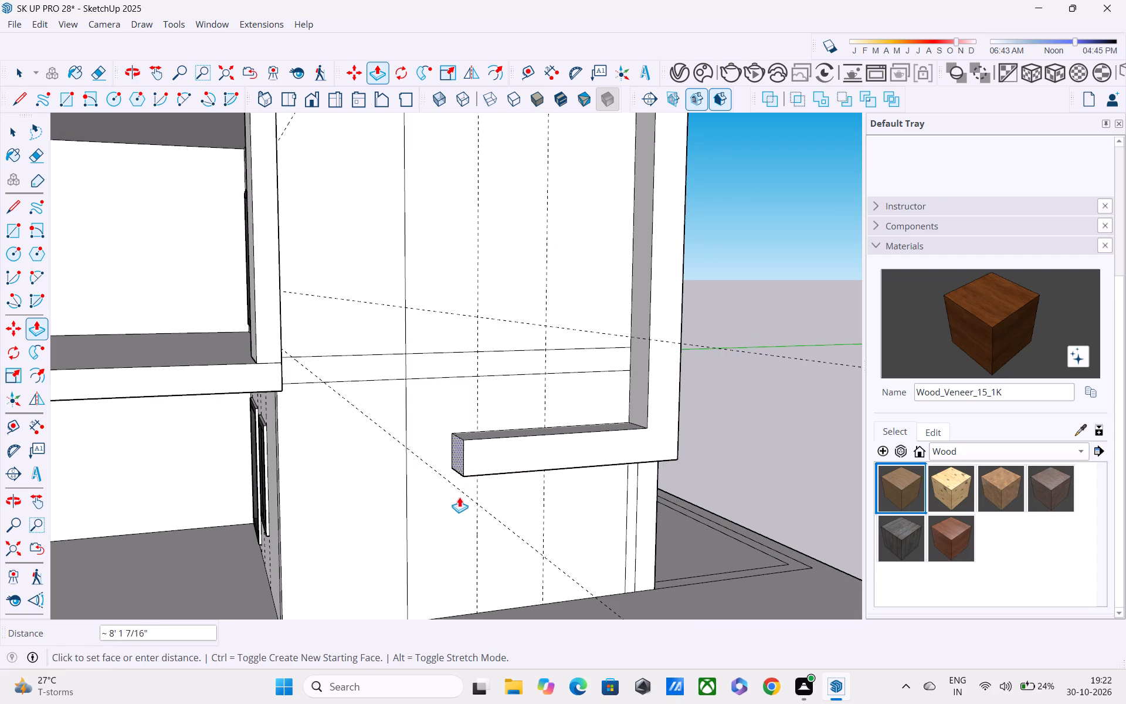
left_click(408, 495)
scroll(408, 477, "down", 6)
scroll(416, 475, "up", 1)
middle_click_drag(415, 474, 351, 448)
scroll(351, 448, "up", 1)
scroll(350, 442, "down", 6)
key("space")
left_click(602, 340)
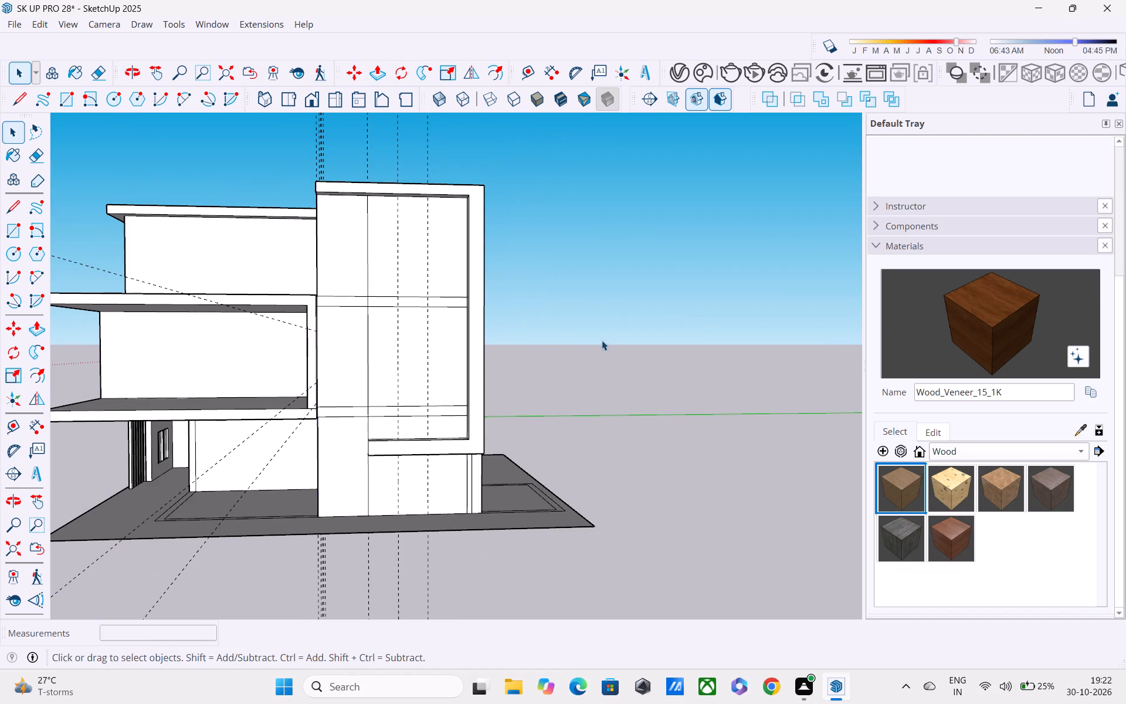
Erase the upper and lower floor-band lines on the plain wall strip beside the framed area.
middle_click_drag(567, 362, 596, 426, "shift")
key("space")
scroll(508, 364, "up", 3)
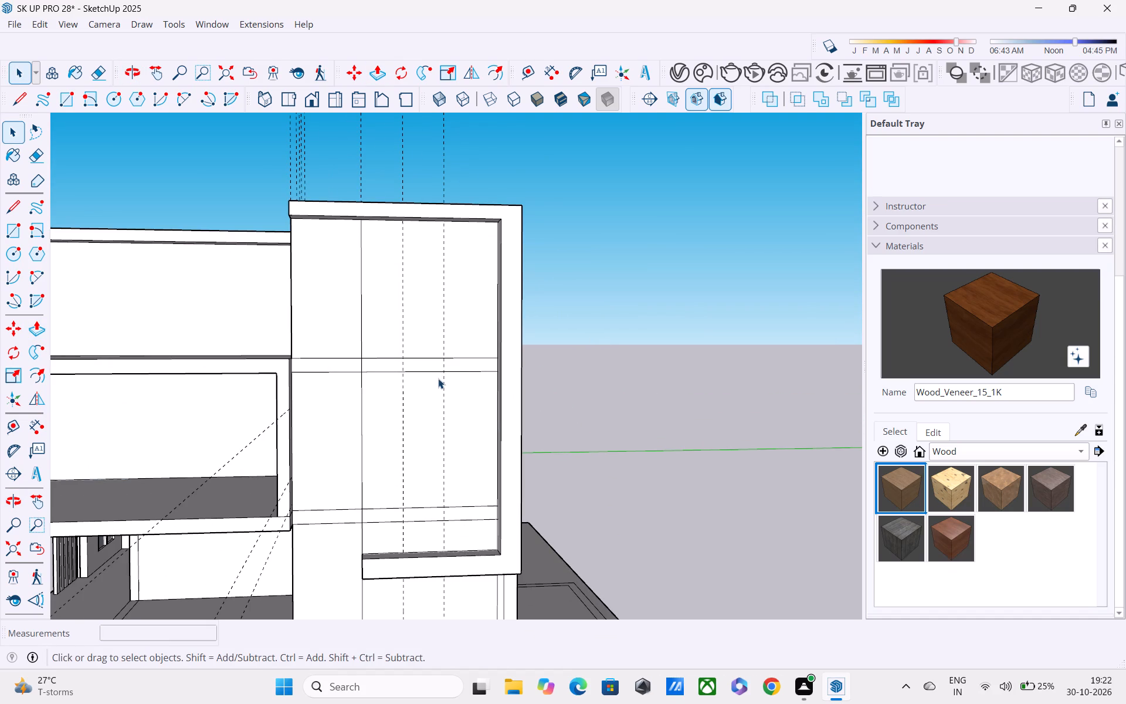
key("e")
left_click_drag(340, 356, 342, 387)
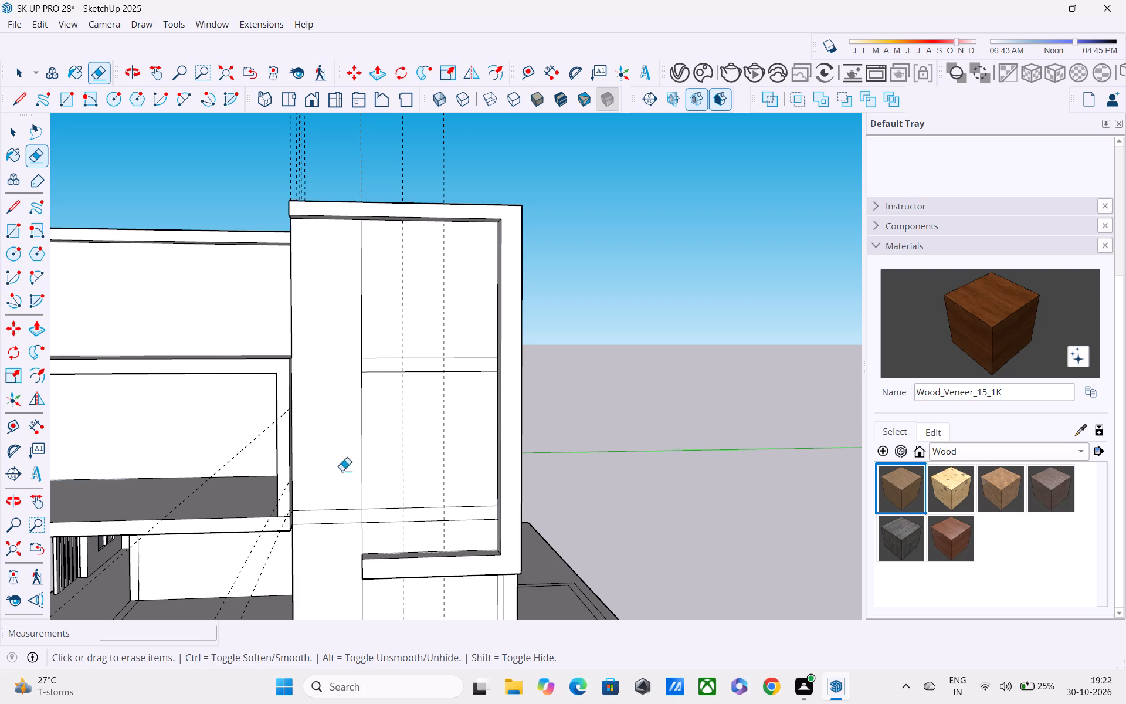
left_click_drag(341, 491, 337, 532)
Erase the remaining upper and lower floor-band lines on the wall area inside the frame.
scroll(395, 363, "up", 3)
scroll(404, 408, "down", 4)
scroll(409, 428, "up", 1)
middle_click_drag(409, 428, 402, 273, "shift")
scroll(410, 298, "down", 1)
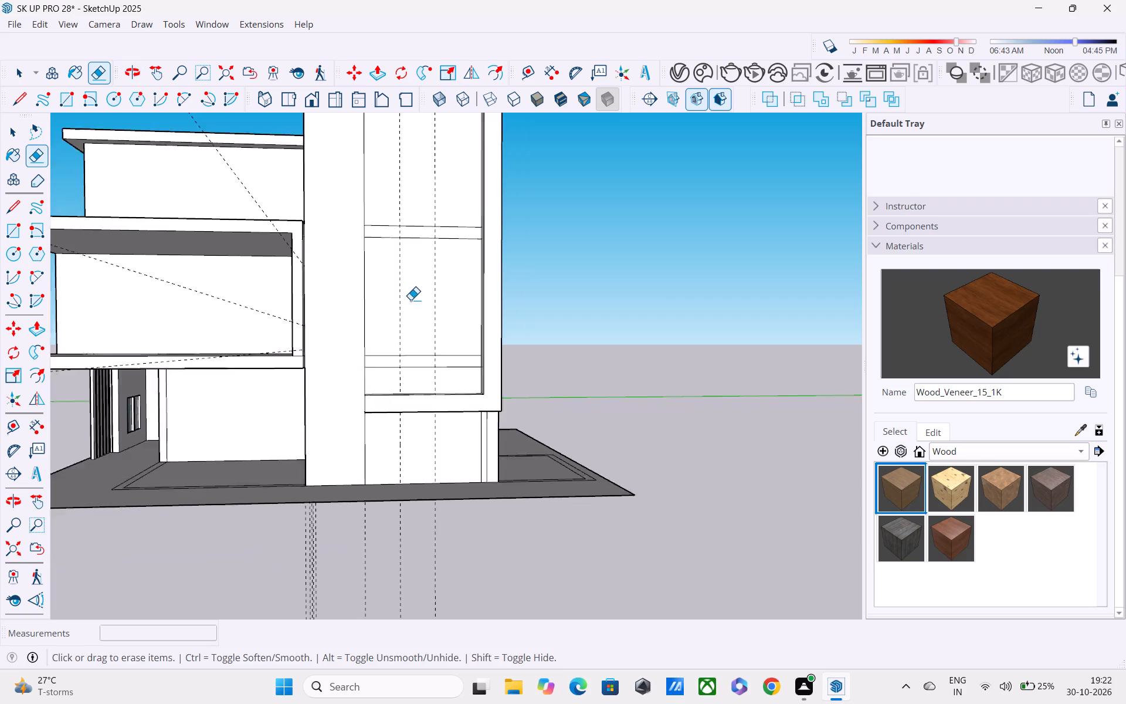
scroll(411, 300, "down", 2)
middle_click_drag(411, 300, 435, 371)
key("e")
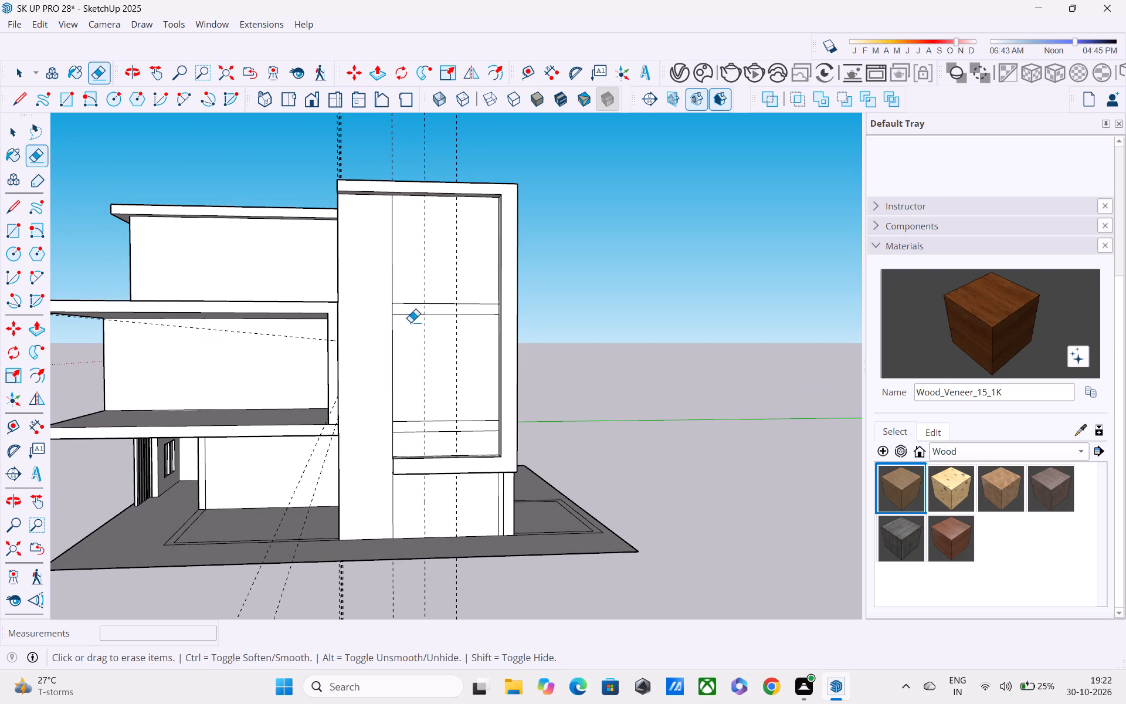
left_click_drag(406, 286, 411, 366)
scroll(418, 401, "up", 4)
left_click_drag(414, 419, 418, 463)
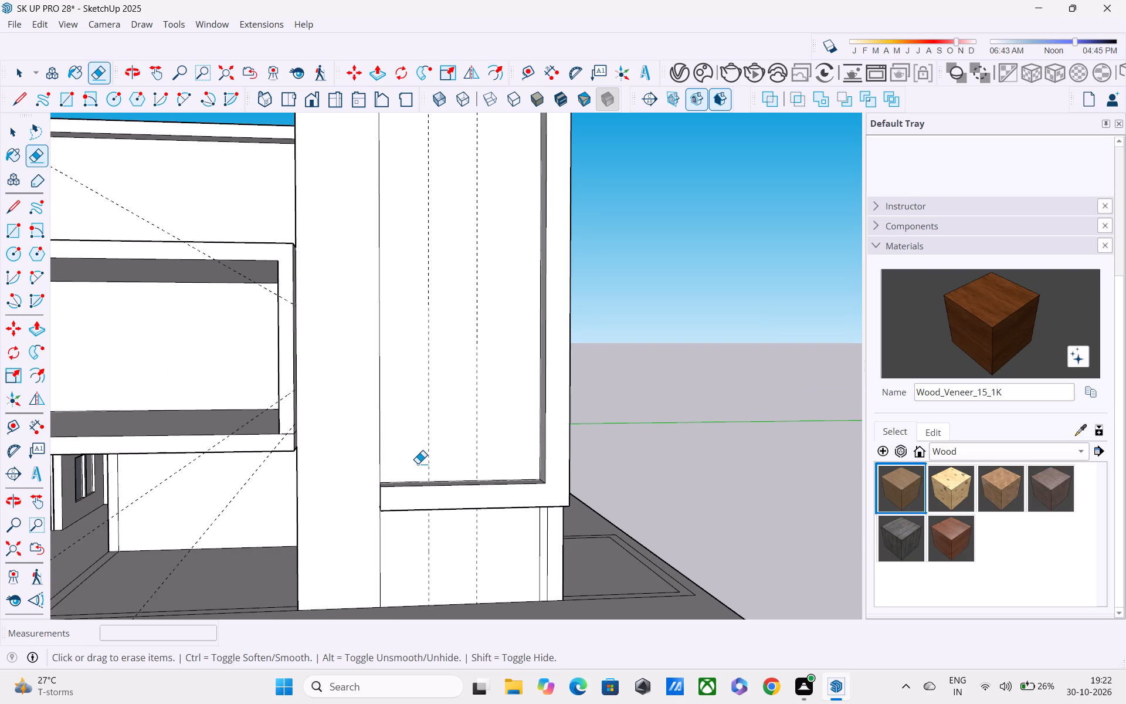
Examine the framed side wall from closer and further away, and the house as a whole.
scroll(418, 463, "down", 4)
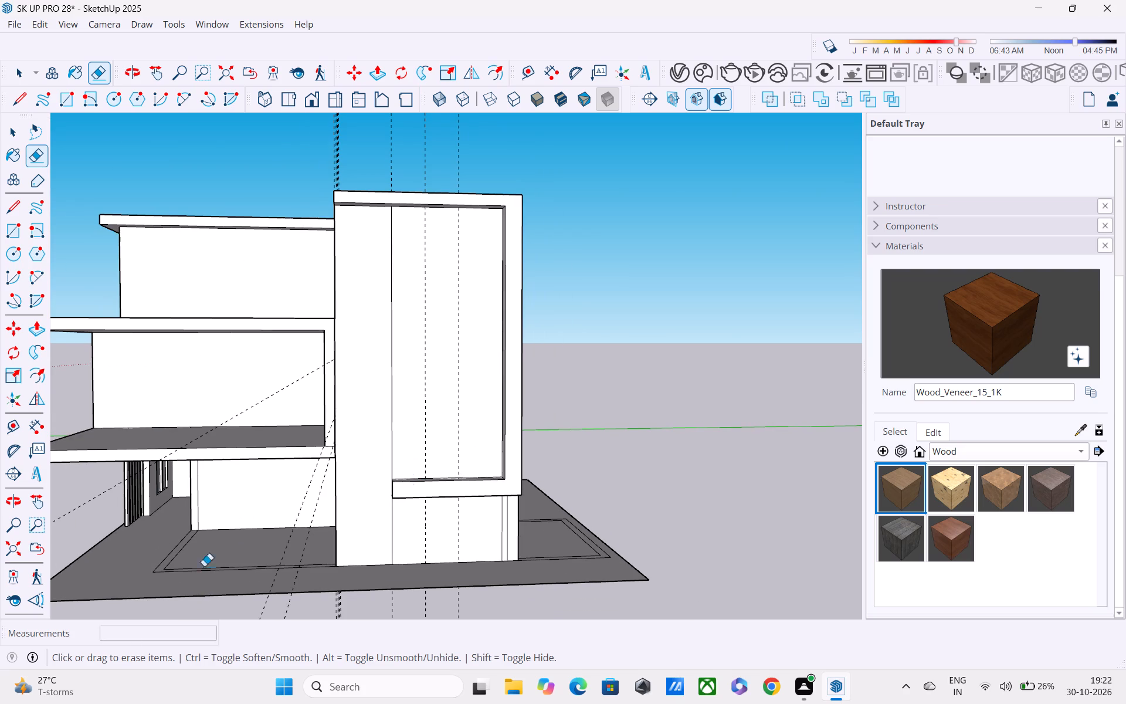
scroll(130, 635, "up", 4)
scroll(435, 452, "up", 3)
middle_click_drag(434, 444, 489, 510, "shift")
middle_click_drag(494, 501, 440, 494)
scroll(439, 490, "down", 4)
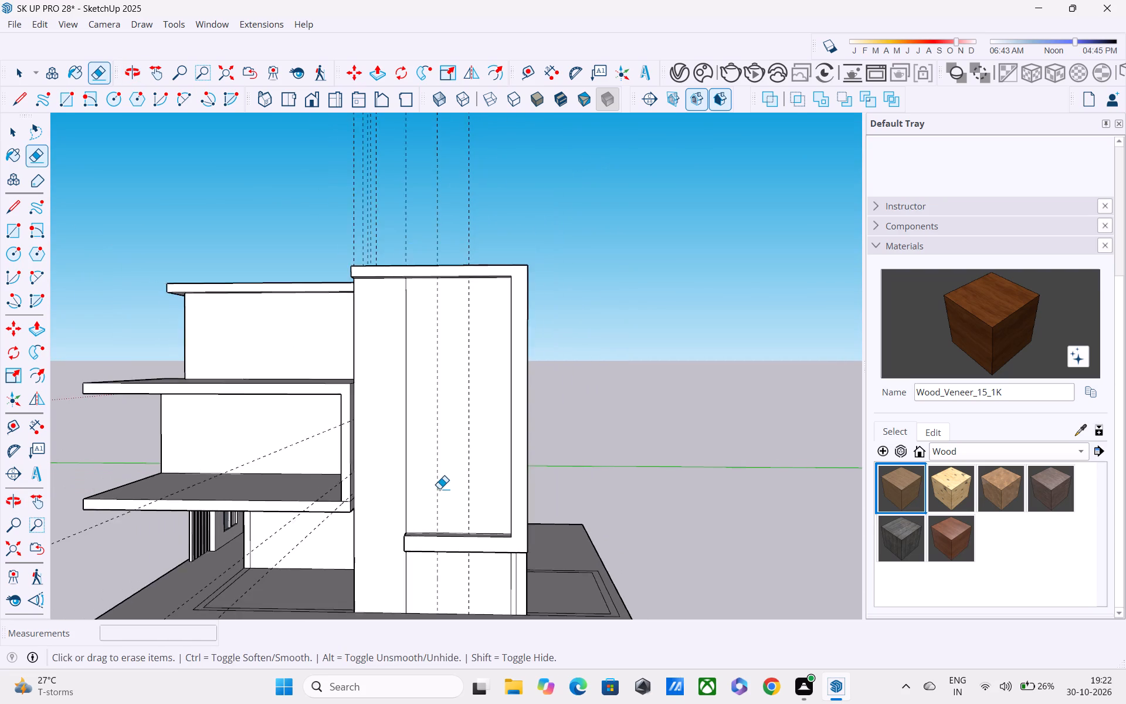
scroll(439, 489, "down", 2)
scroll(449, 554, "down", 2)
middle_click_drag(449, 554, 447, 559)
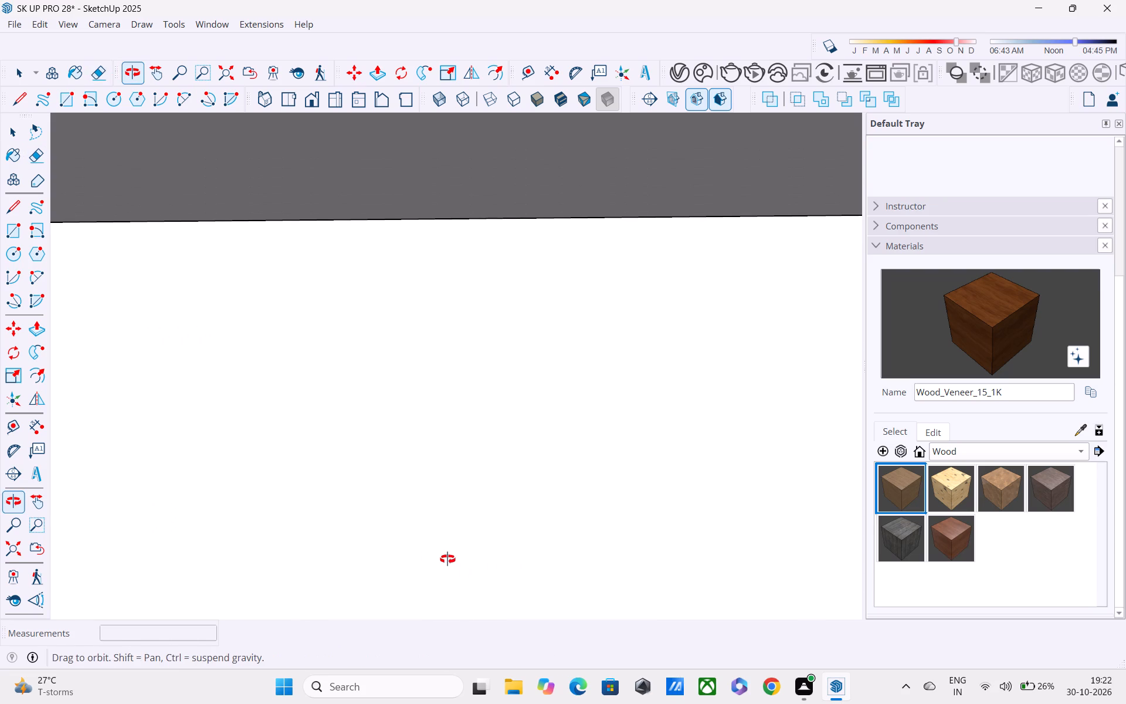
middle_click_drag(447, 559, 446, 573)
middle_click_drag(448, 529, 448, 536)
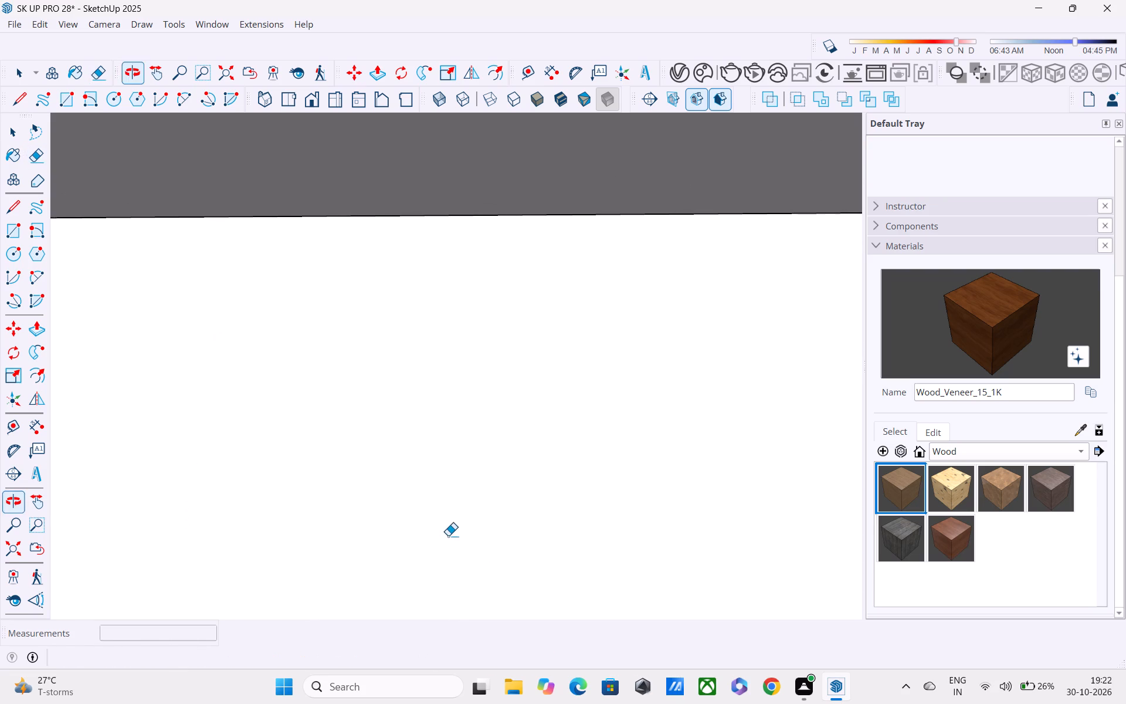
scroll(445, 529, "down", 11)
scroll(442, 453, "down", 6)
left_click(7, 546)
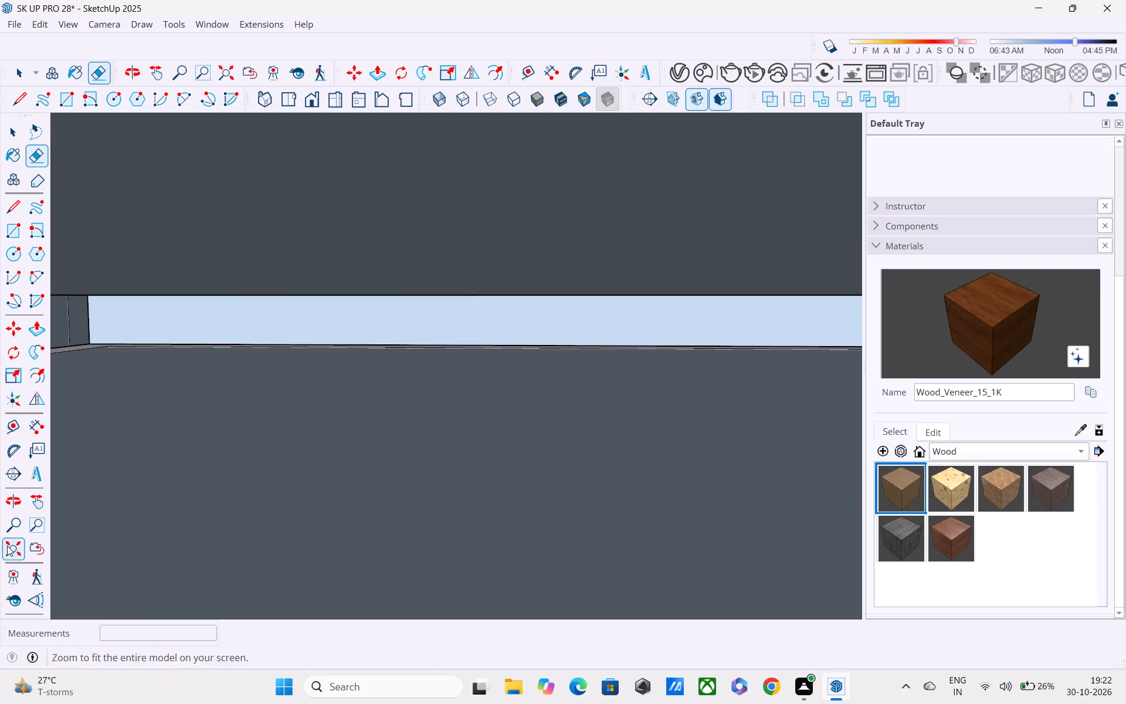
scroll(628, 358, "up", 3)
middle_click(650, 366)
middle_click_drag(533, 407, 677, 399)
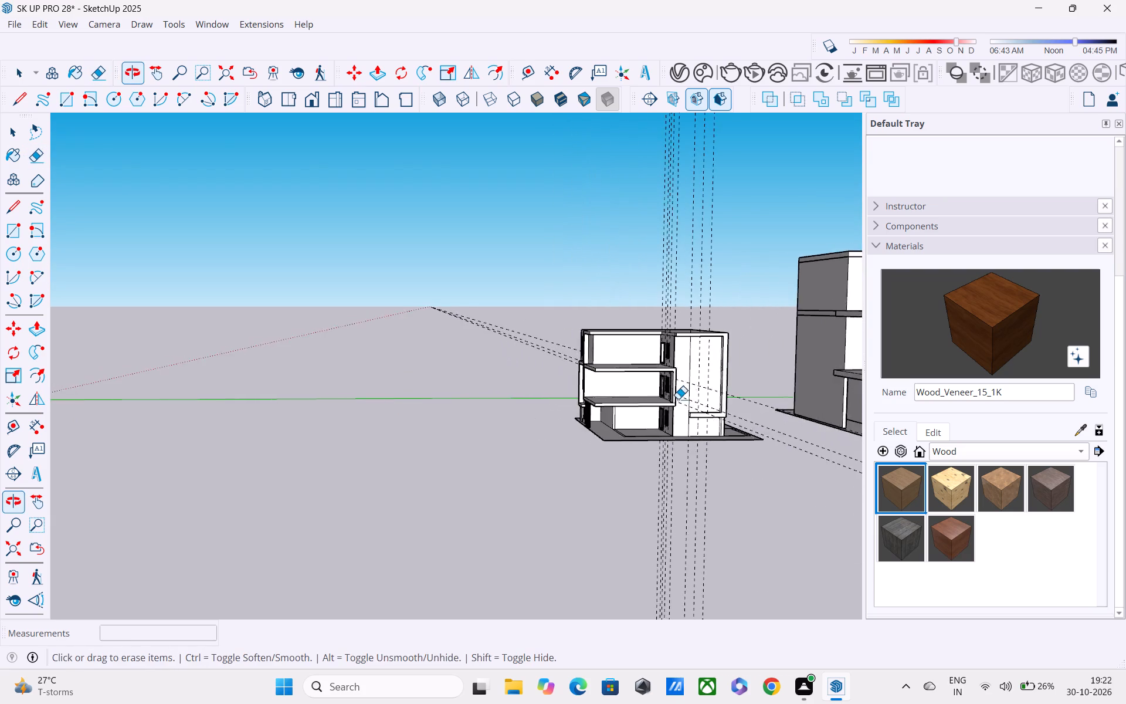
Draw a 3' by about 24' 3 7/16" rectangle inside the frame, from the vertical division line to the first guide.
scroll(666, 389, "up", 9)
middle_click_drag(699, 374, 499, 378, "shift")
scroll(534, 379, "up", 8)
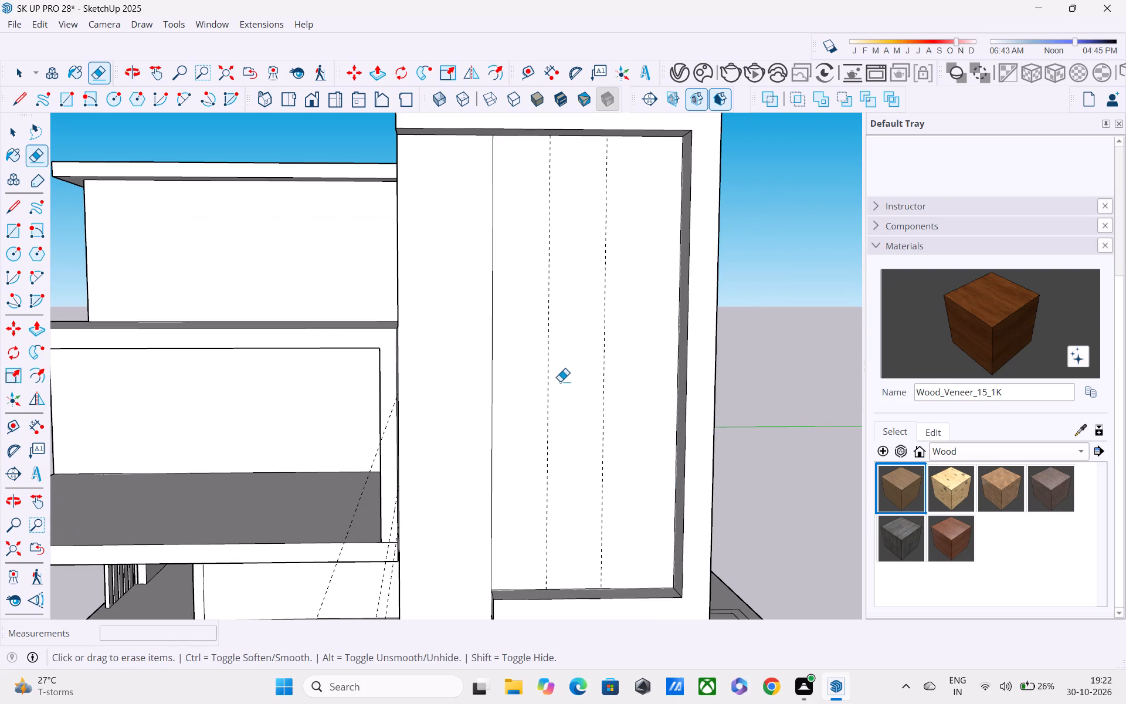
key("r")
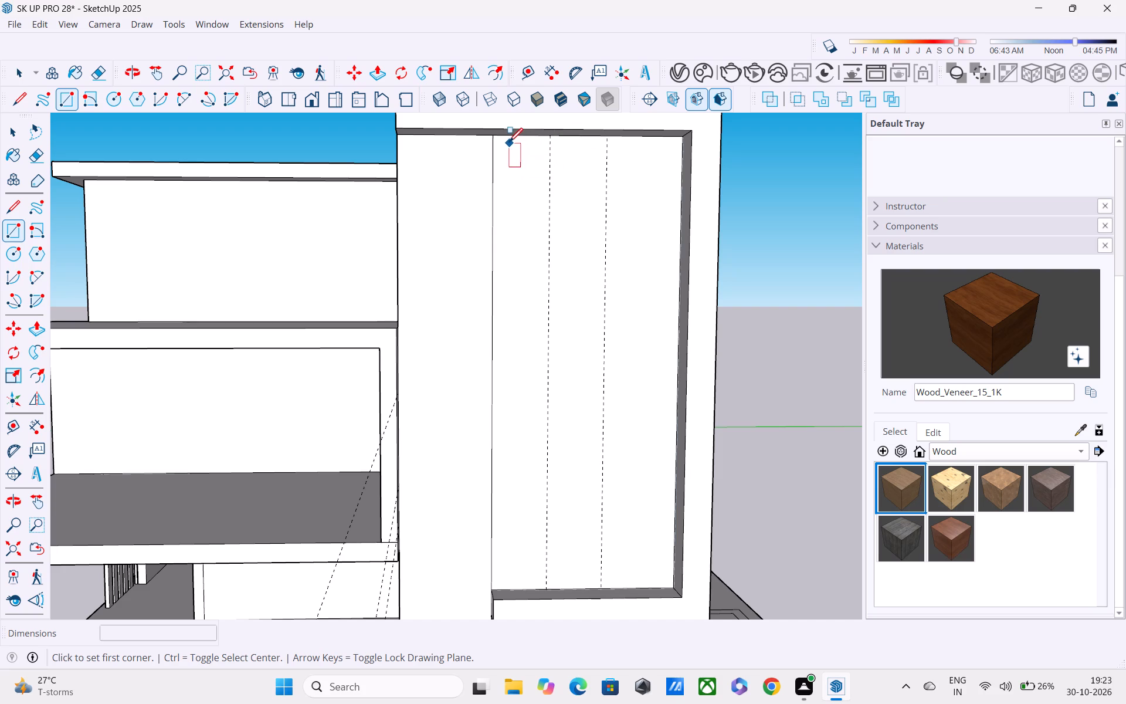
left_click(496, 136)
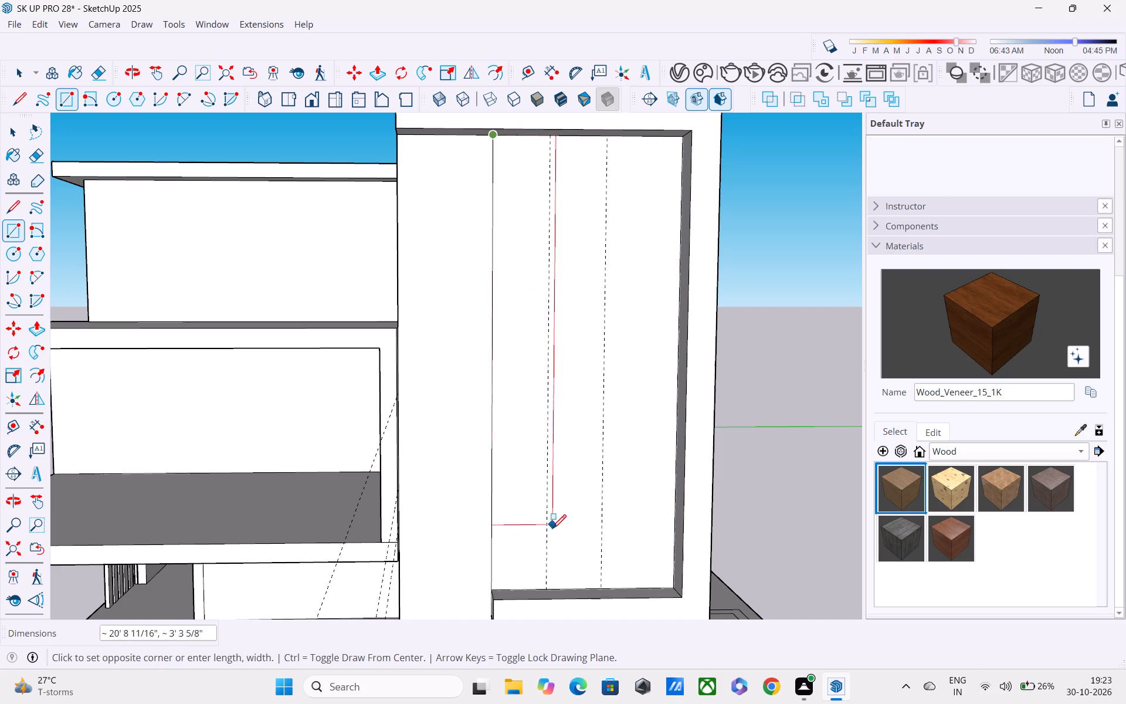
left_click(545, 586)
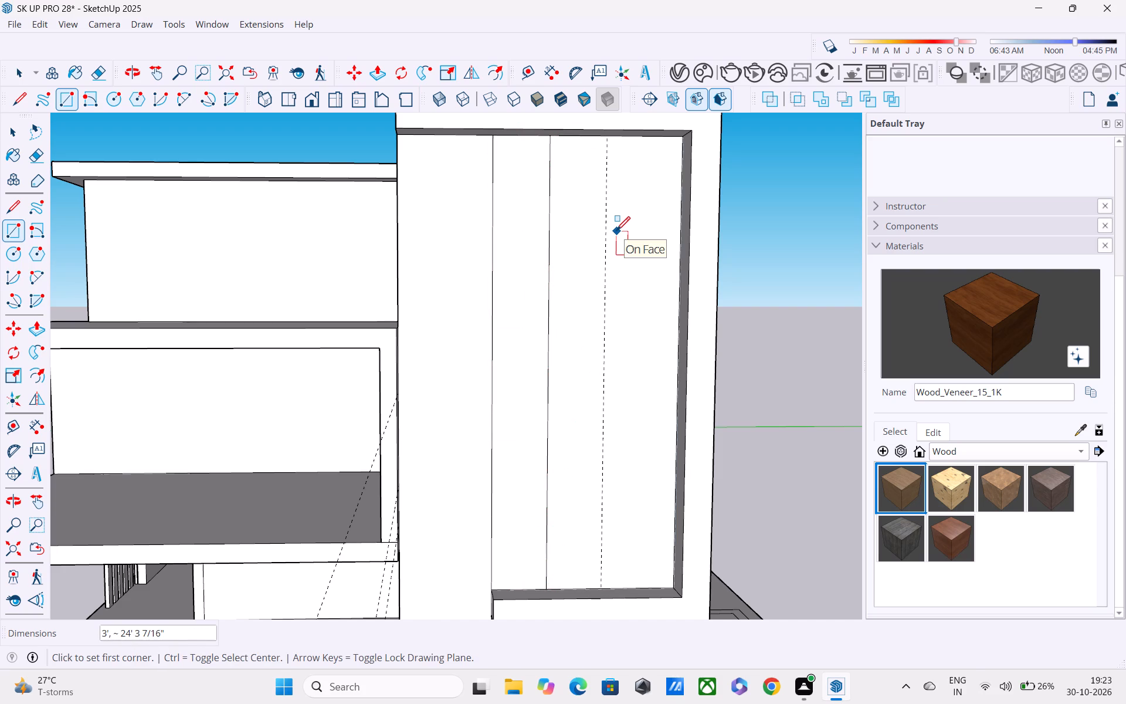
Draw a rectangle about 4' by 24' 3 7/16" inside the frame, from the second guide to the vertical frame's bottom inner corner.
middle_click_drag(616, 232, 611, 350, "shift")
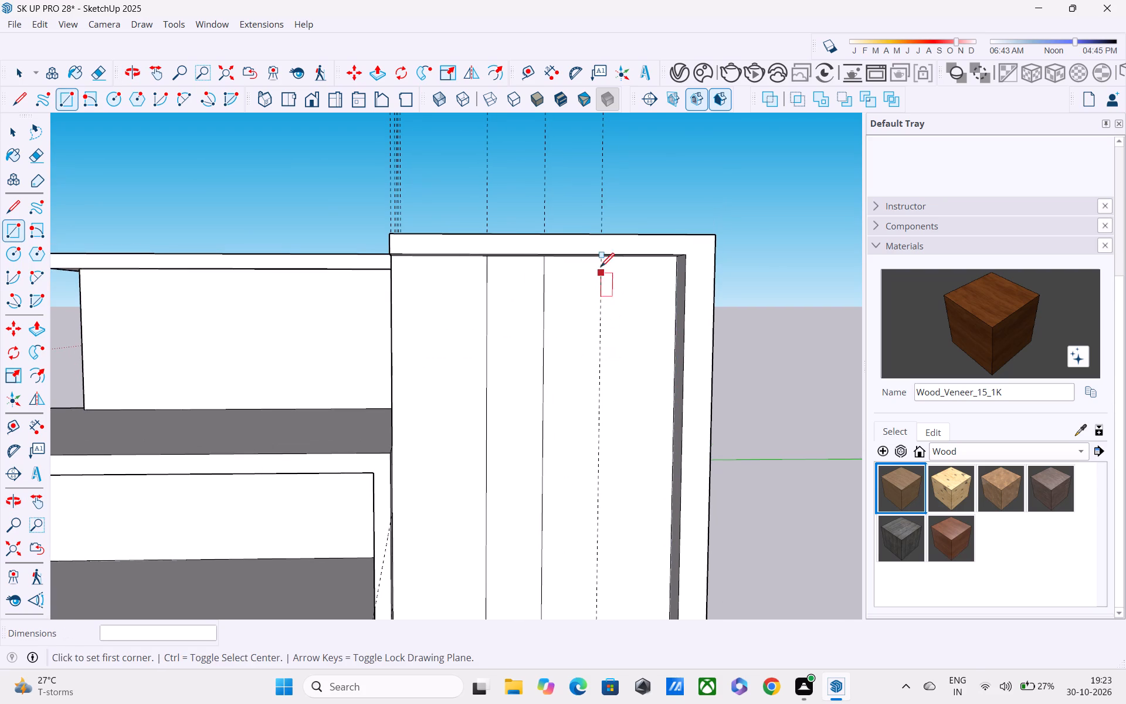
left_click(601, 260)
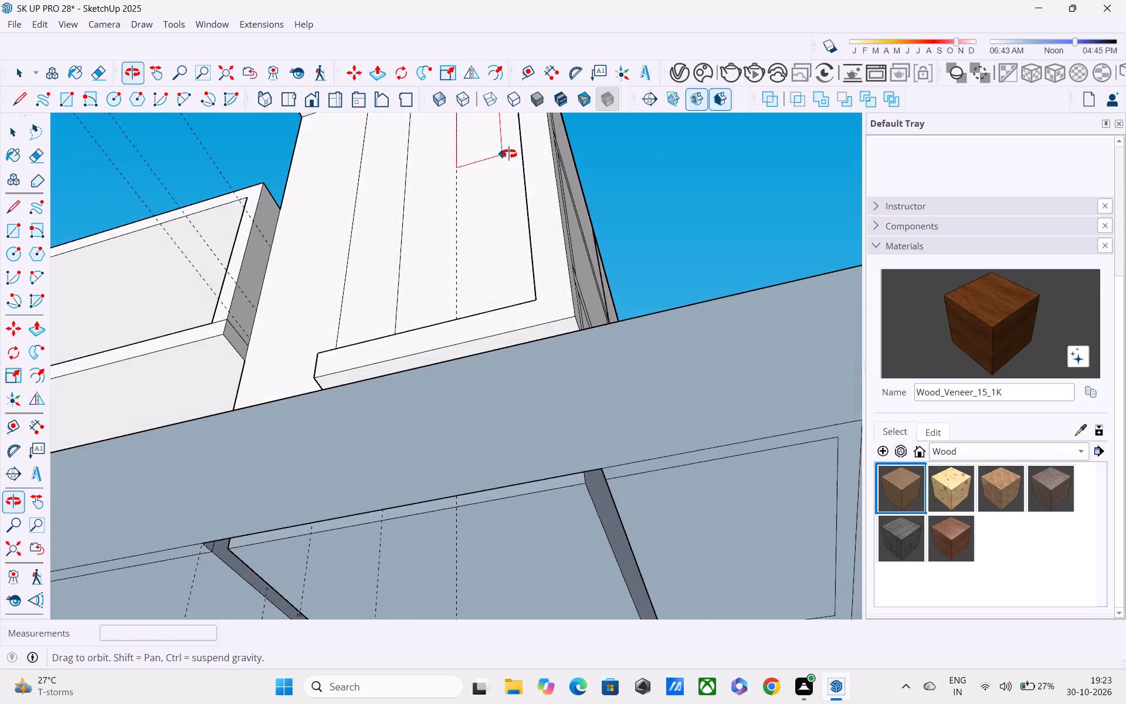
middle_click_drag(510, 275, 633, 425)
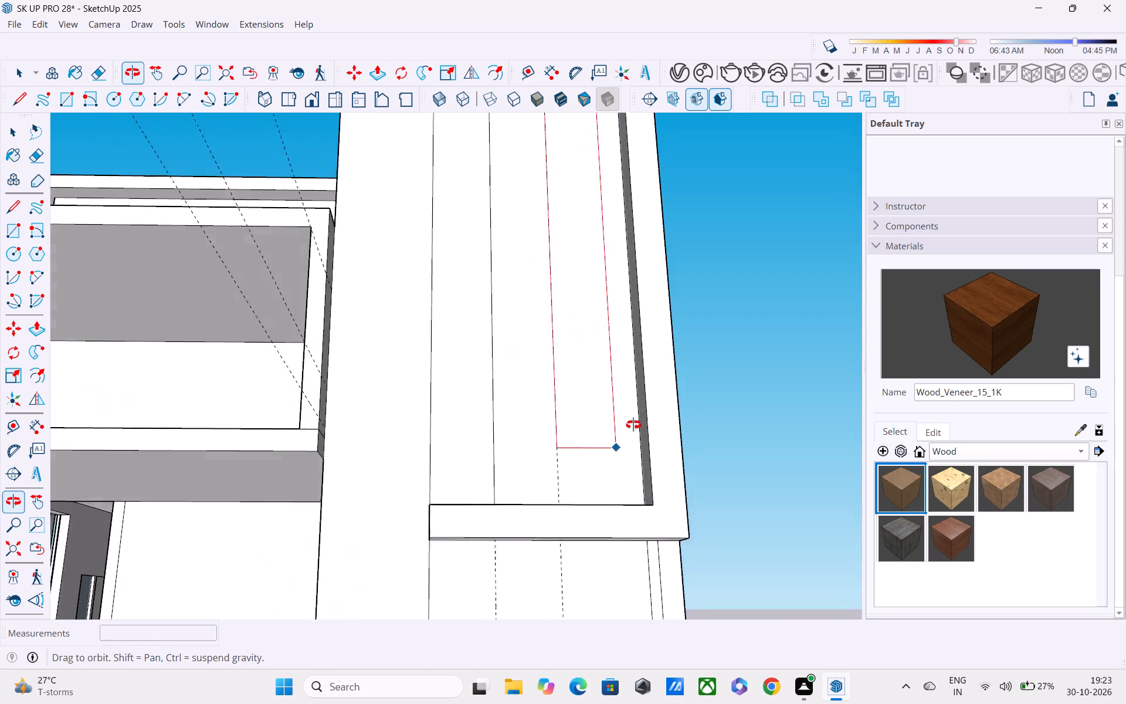
middle_click_drag(633, 425, 645, 440)
middle_click_drag(656, 525, 727, 645)
scroll(698, 606, "up", 4)
left_click(664, 597)
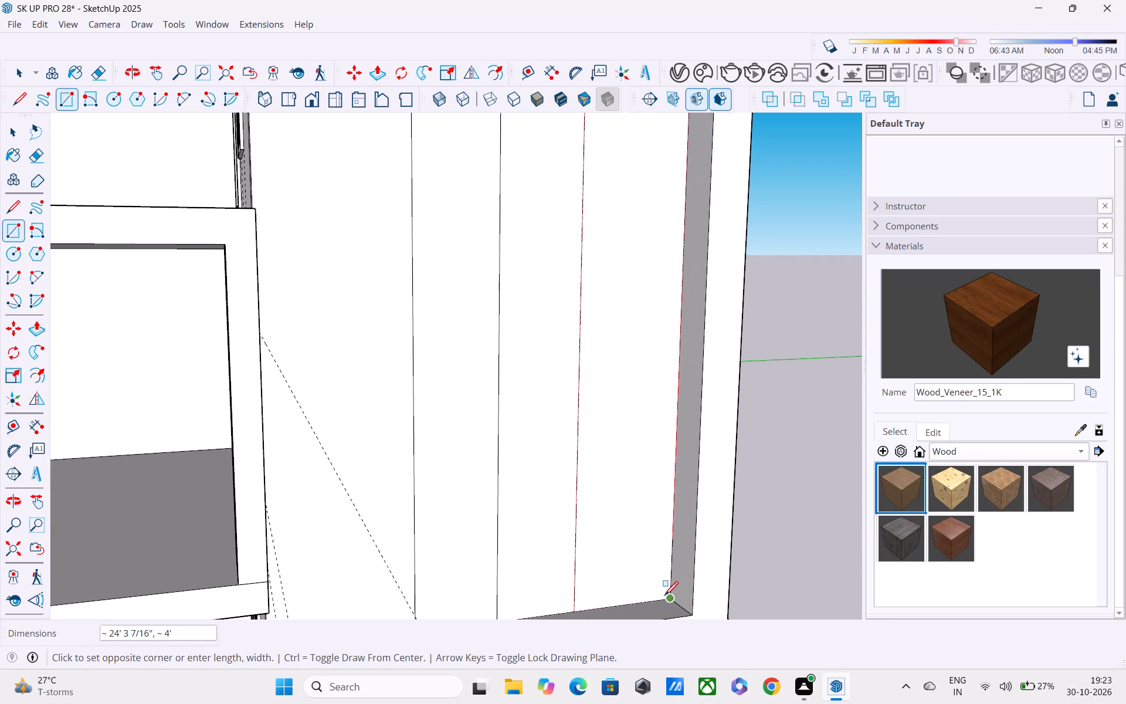
Push/Pull the 3' wide panel next to the plain wall strip inward about 5 11/16".
scroll(646, 579, "down", 5)
middle_click_drag(554, 514, 520, 447)
middle_click_drag(520, 447, 471, 330, "shift")
scroll(471, 326, "up", 1)
key("space")
type("p")
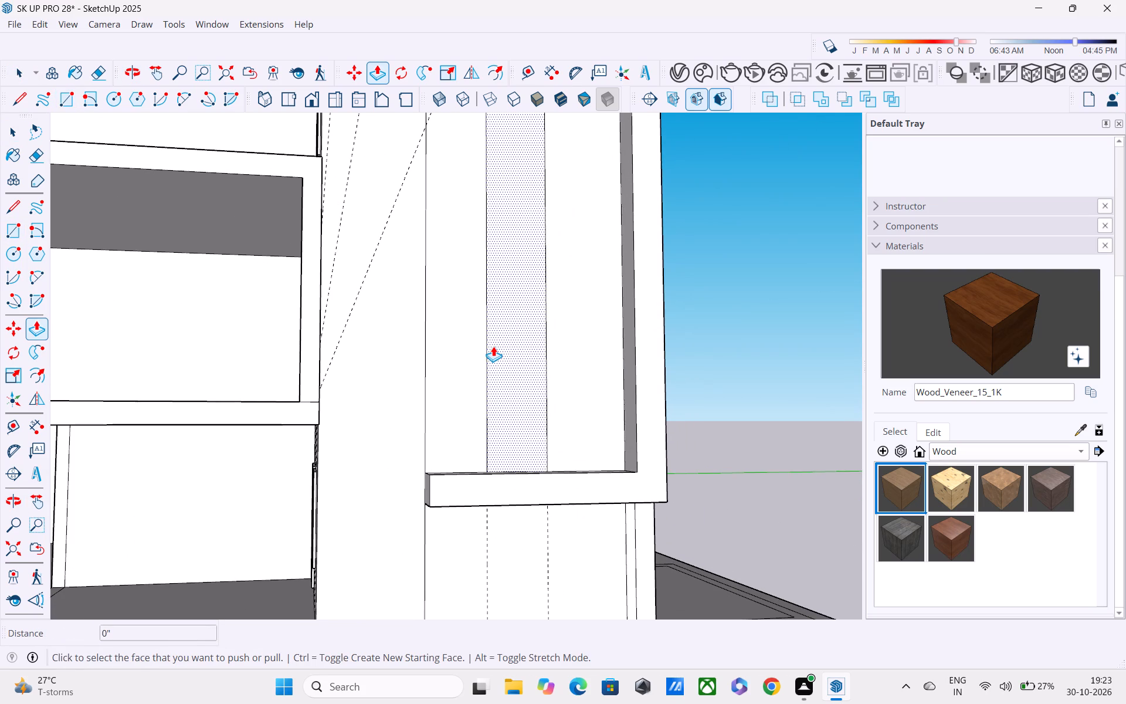
left_click(477, 361)
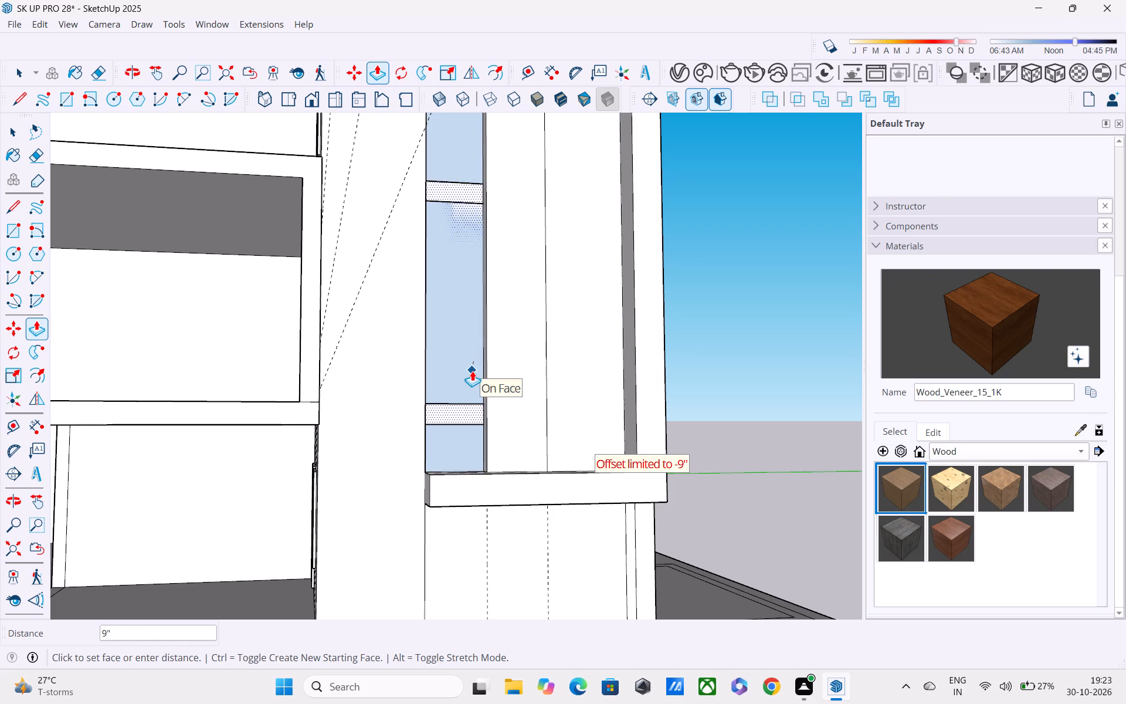
key("Escape")
left_click(472, 374)
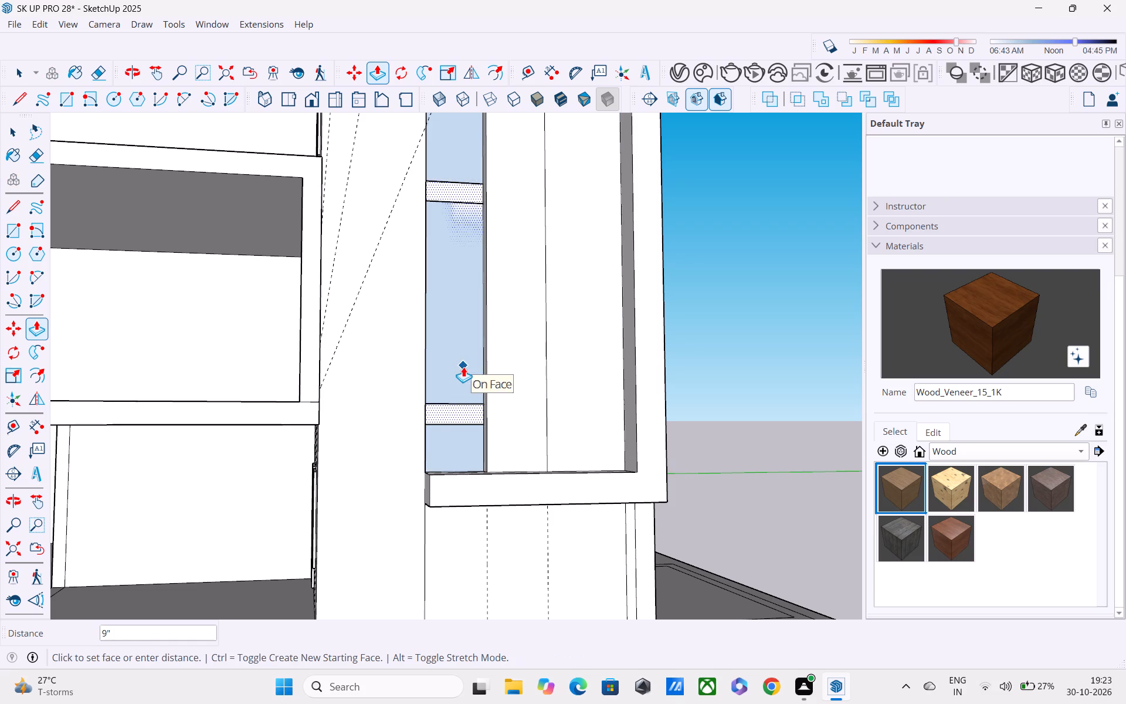
middle_click_drag(459, 373, 330, 409)
key("Escape")
scroll(340, 406, "up", 2)
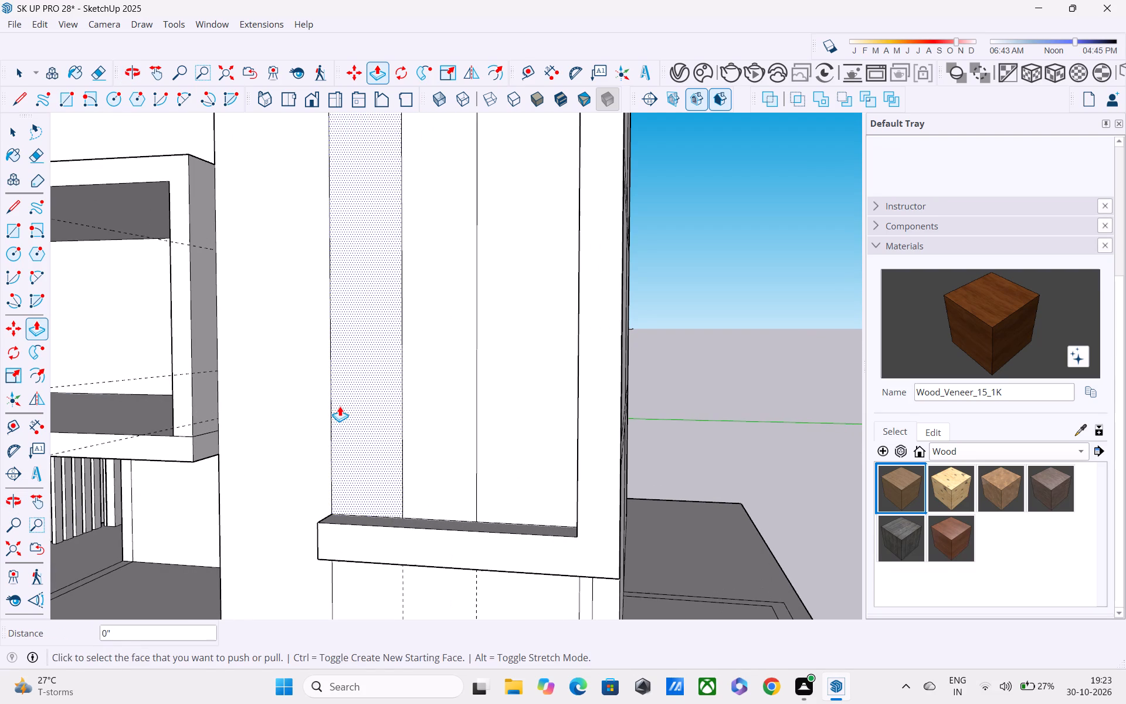
left_click(342, 405)
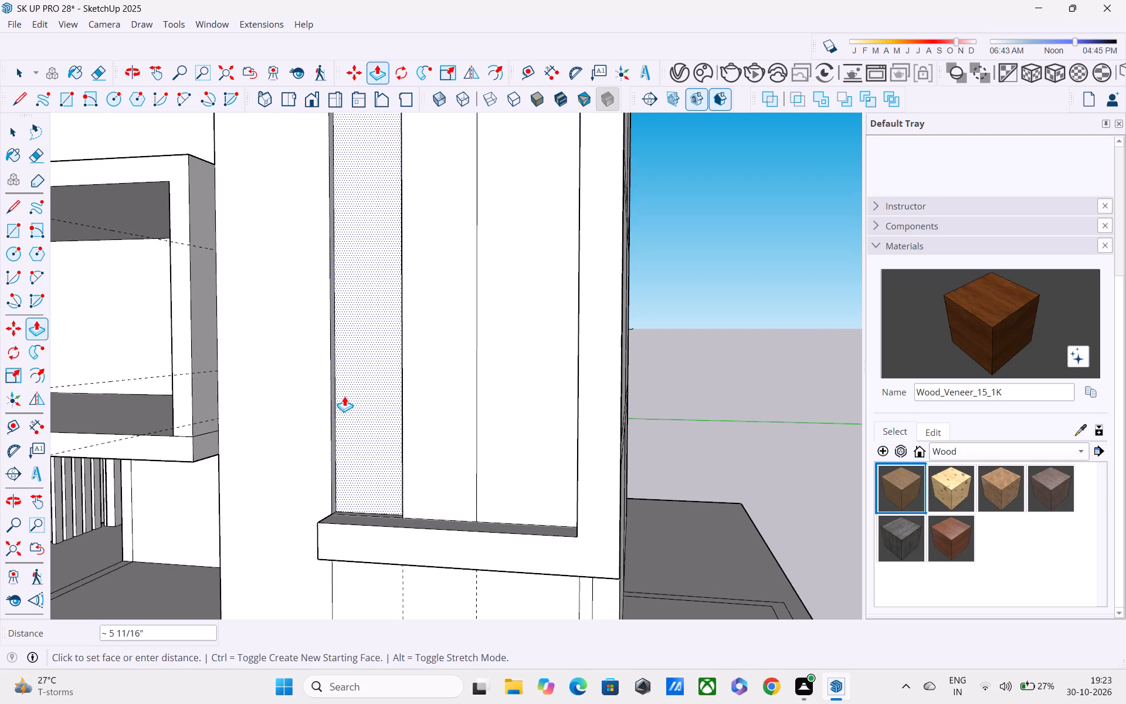
left_click(344, 393)
key("space")
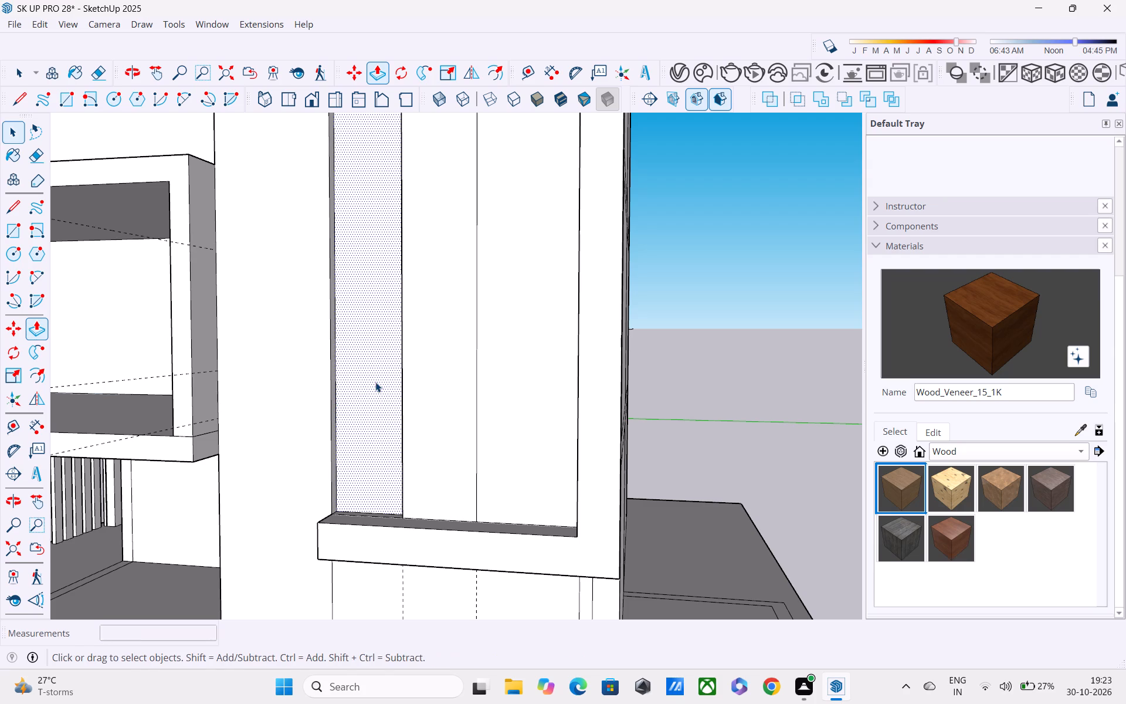
Undo the inward Push/Pull of the 3' wide panel next to the plain wall strip.
scroll(375, 382, "down", 5)
scroll(375, 382, "up", 1)
scroll(375, 376, "down", 2)
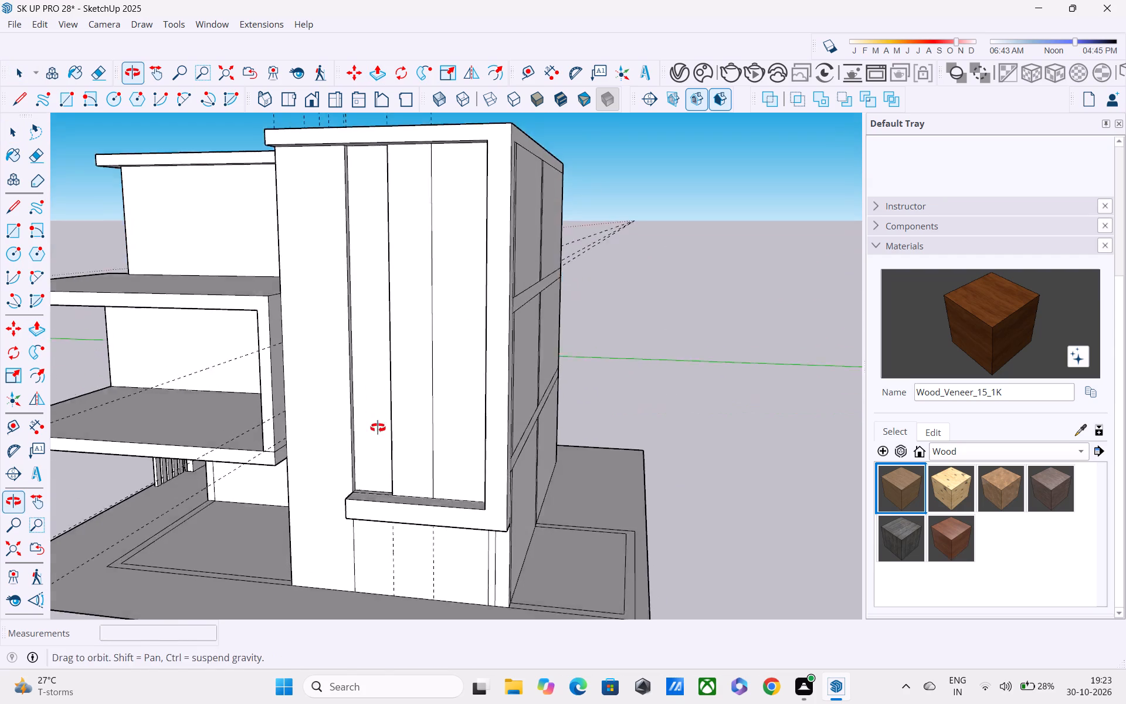
key("ctrl+z")
key("space")
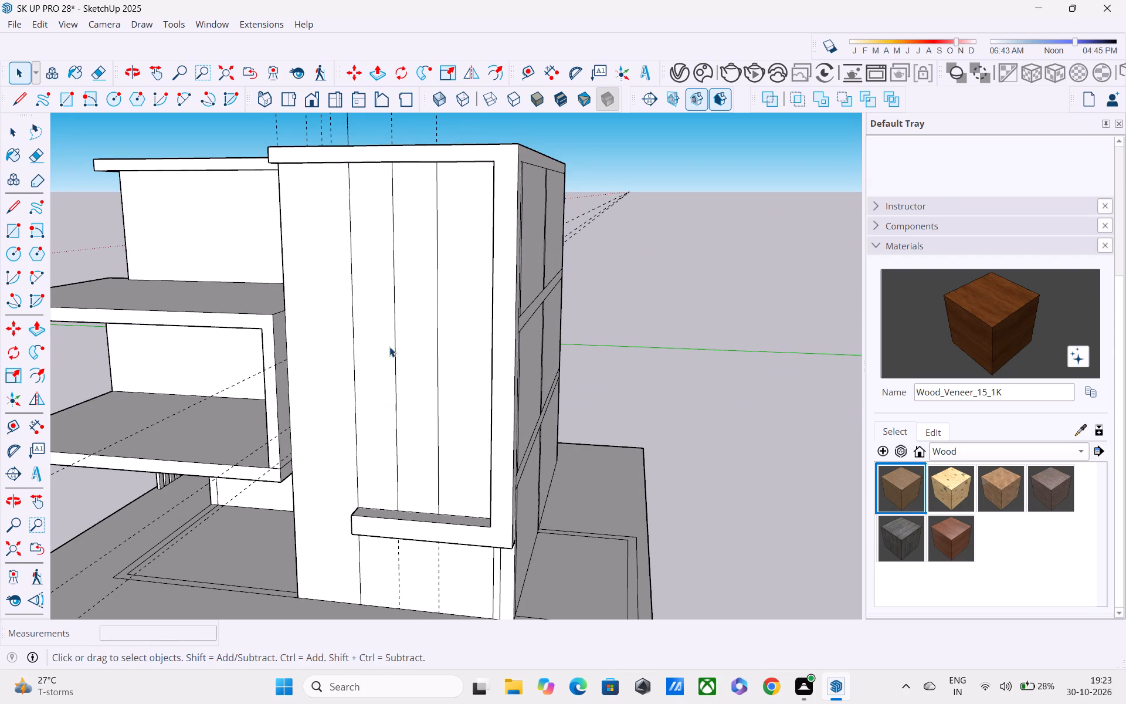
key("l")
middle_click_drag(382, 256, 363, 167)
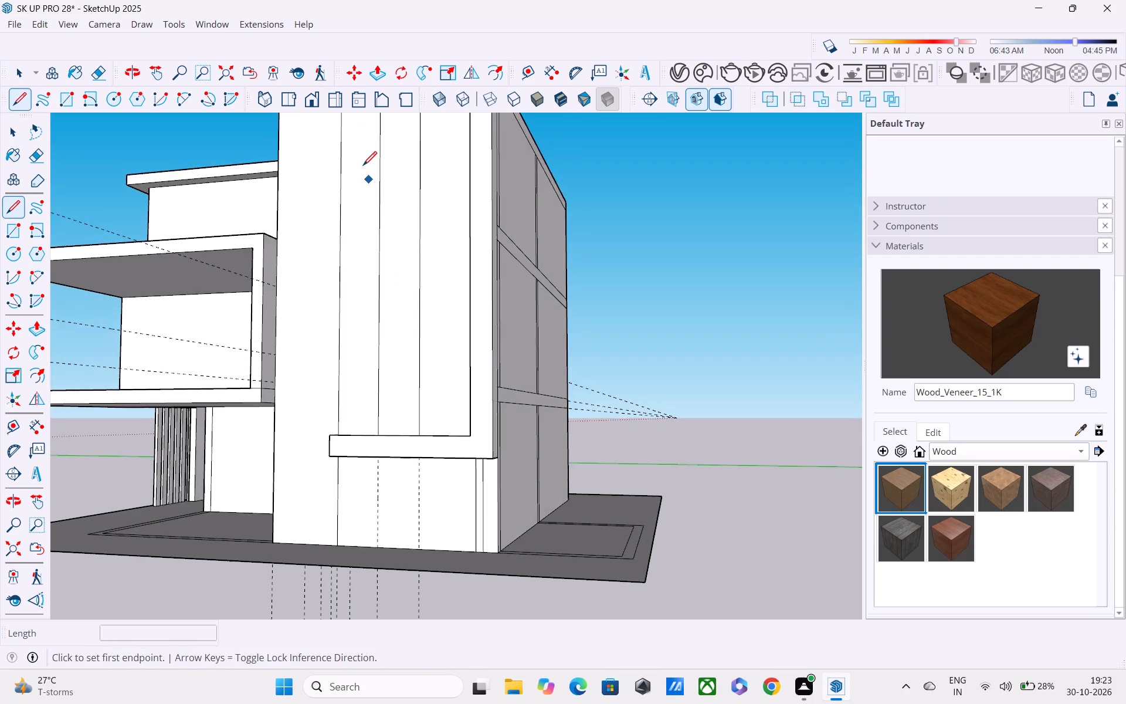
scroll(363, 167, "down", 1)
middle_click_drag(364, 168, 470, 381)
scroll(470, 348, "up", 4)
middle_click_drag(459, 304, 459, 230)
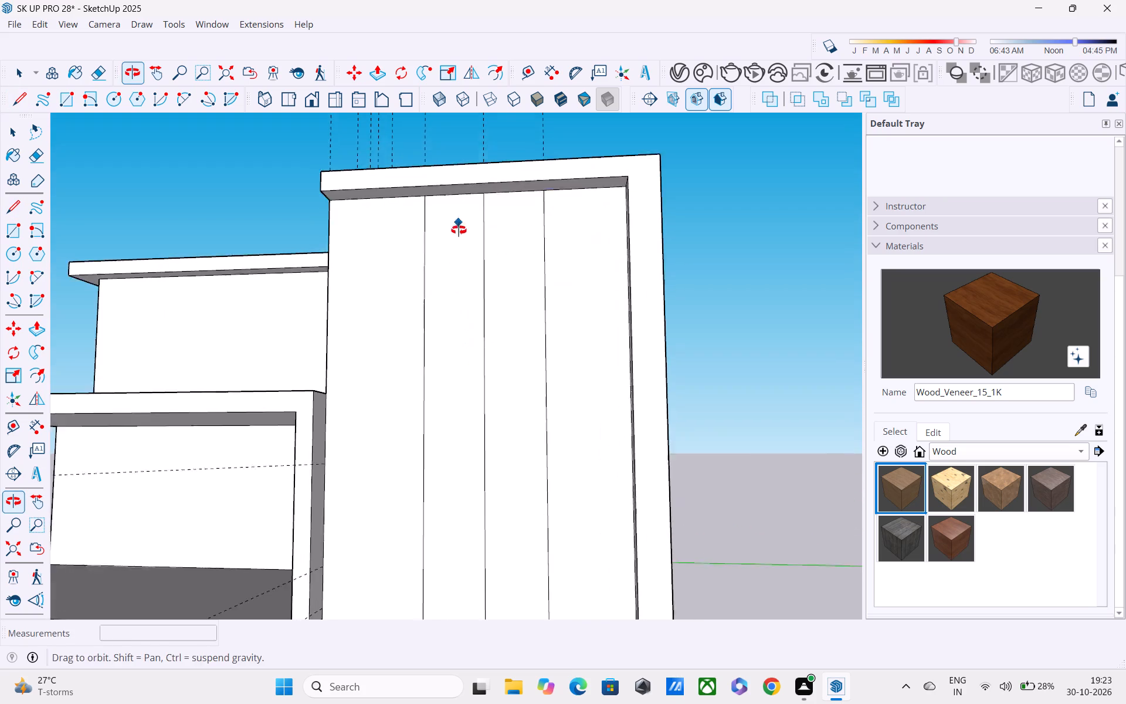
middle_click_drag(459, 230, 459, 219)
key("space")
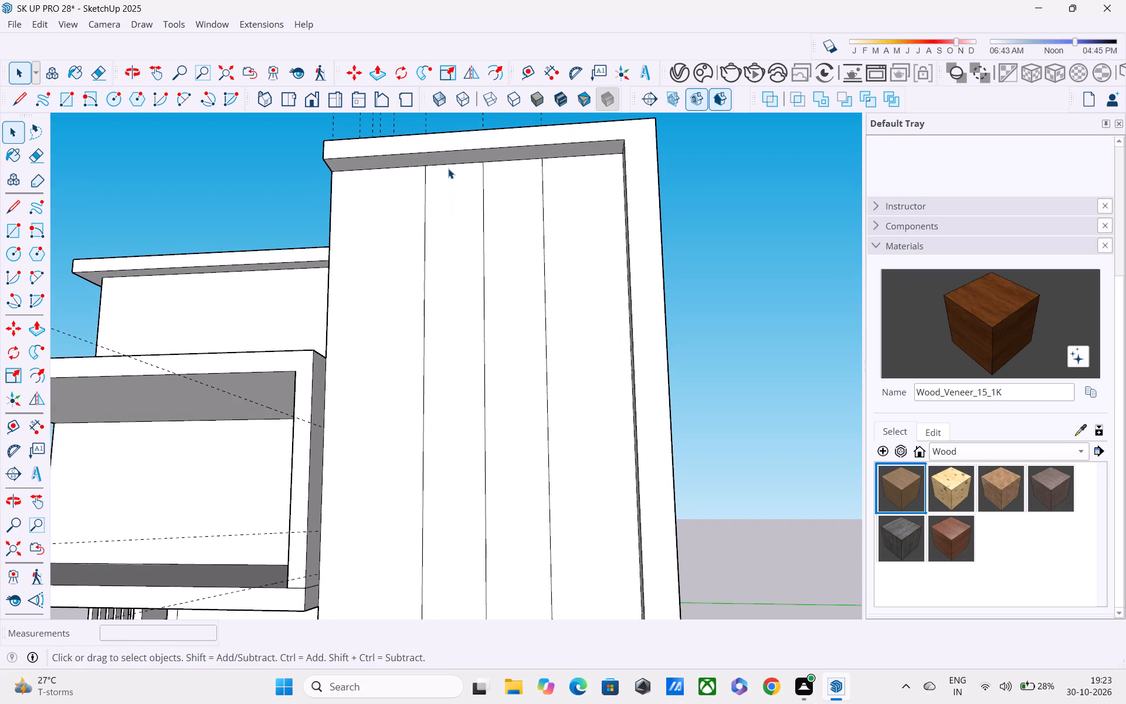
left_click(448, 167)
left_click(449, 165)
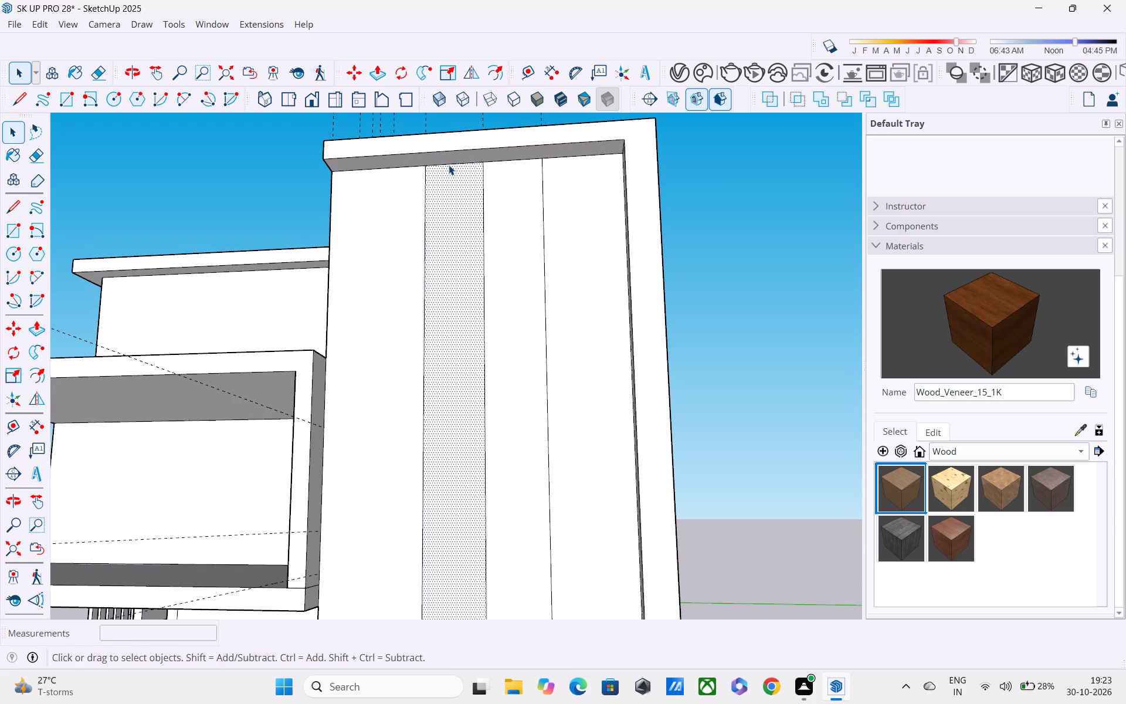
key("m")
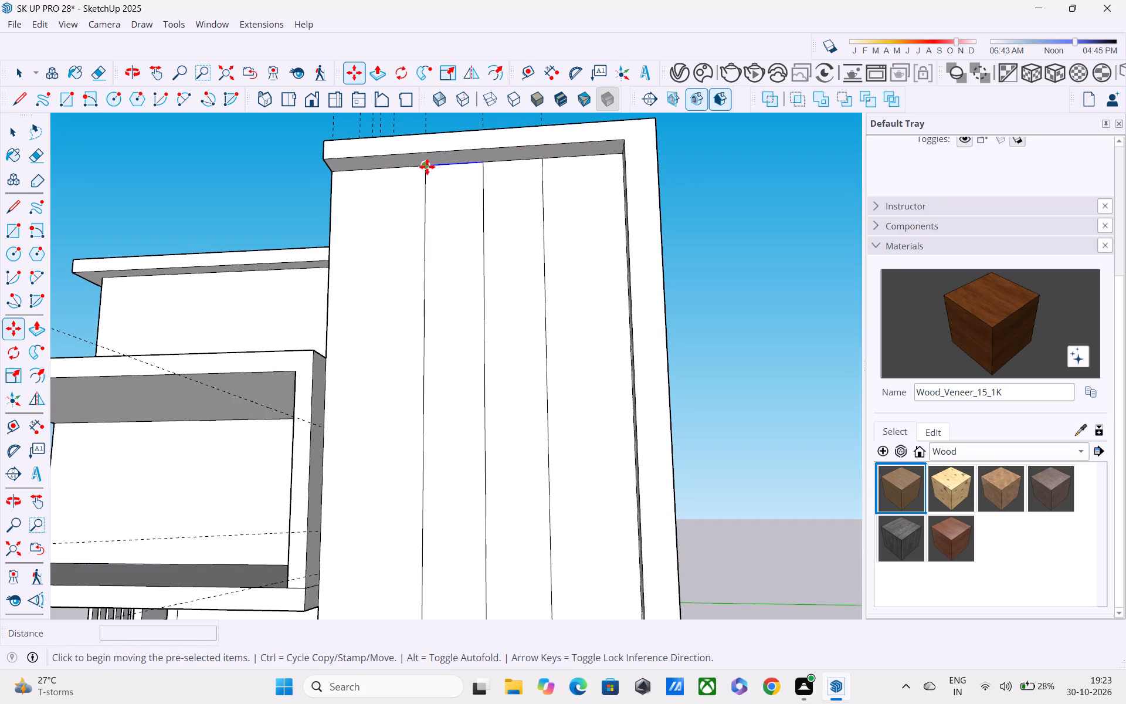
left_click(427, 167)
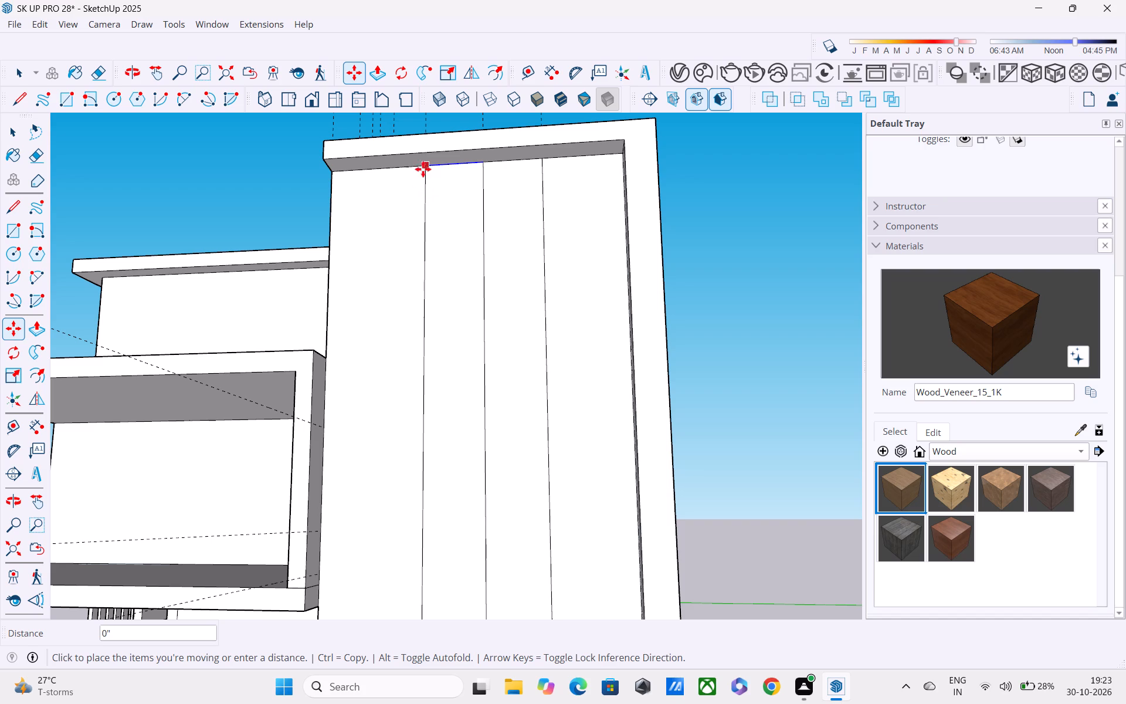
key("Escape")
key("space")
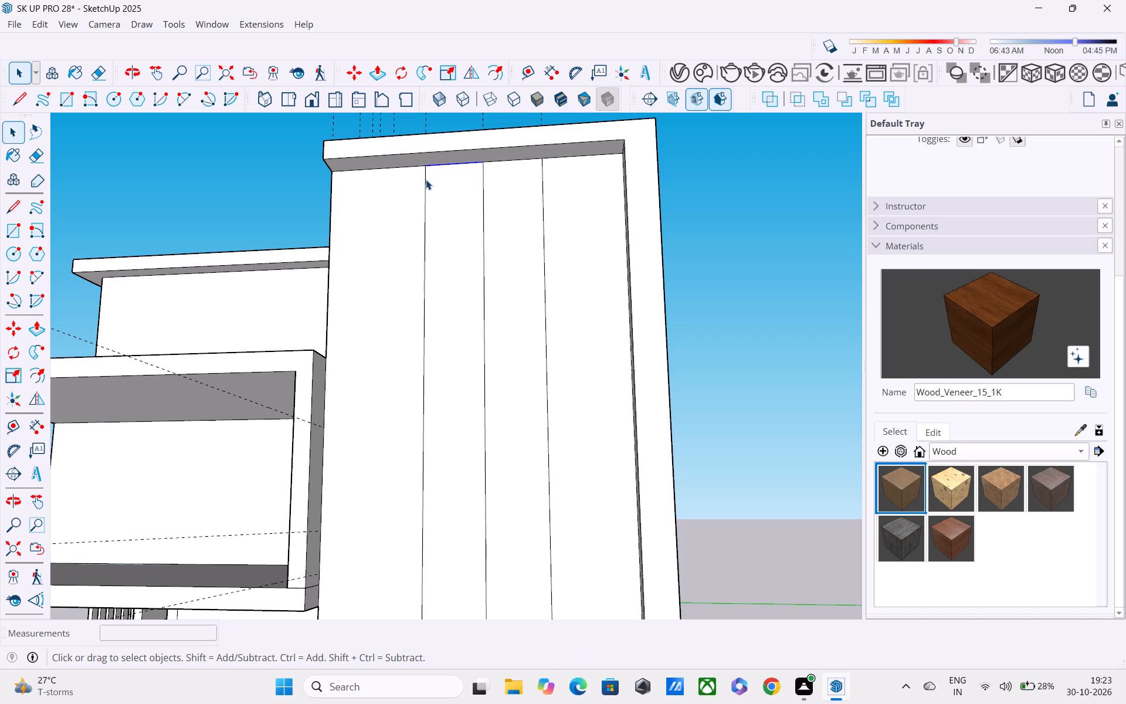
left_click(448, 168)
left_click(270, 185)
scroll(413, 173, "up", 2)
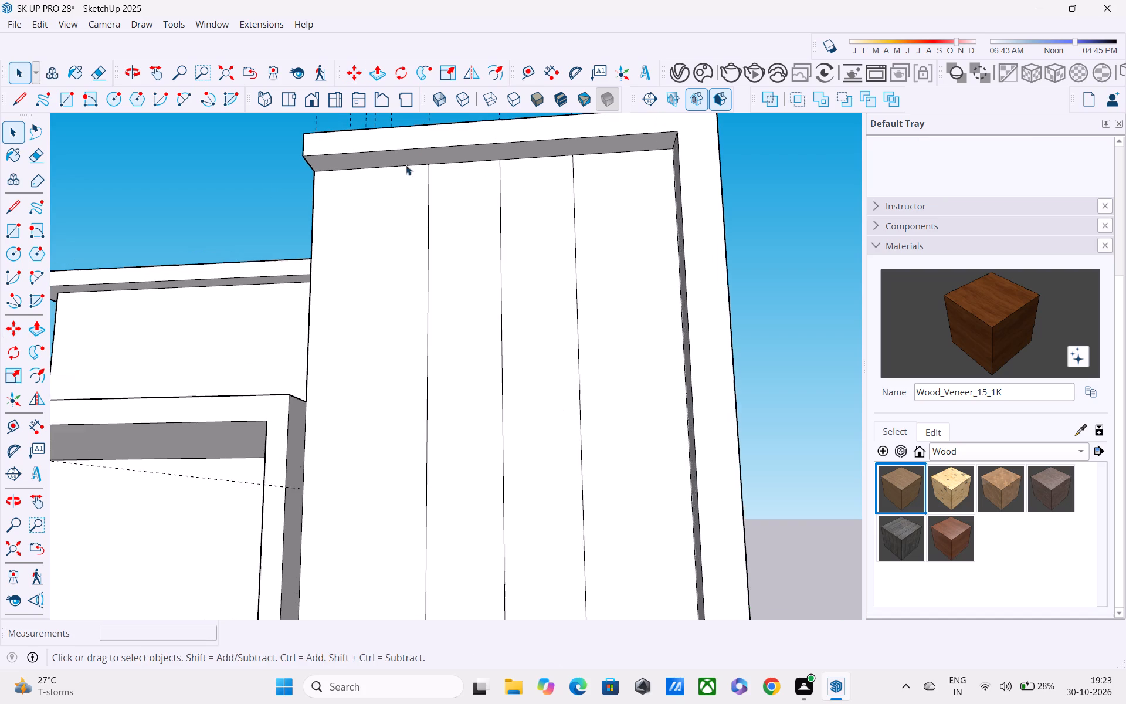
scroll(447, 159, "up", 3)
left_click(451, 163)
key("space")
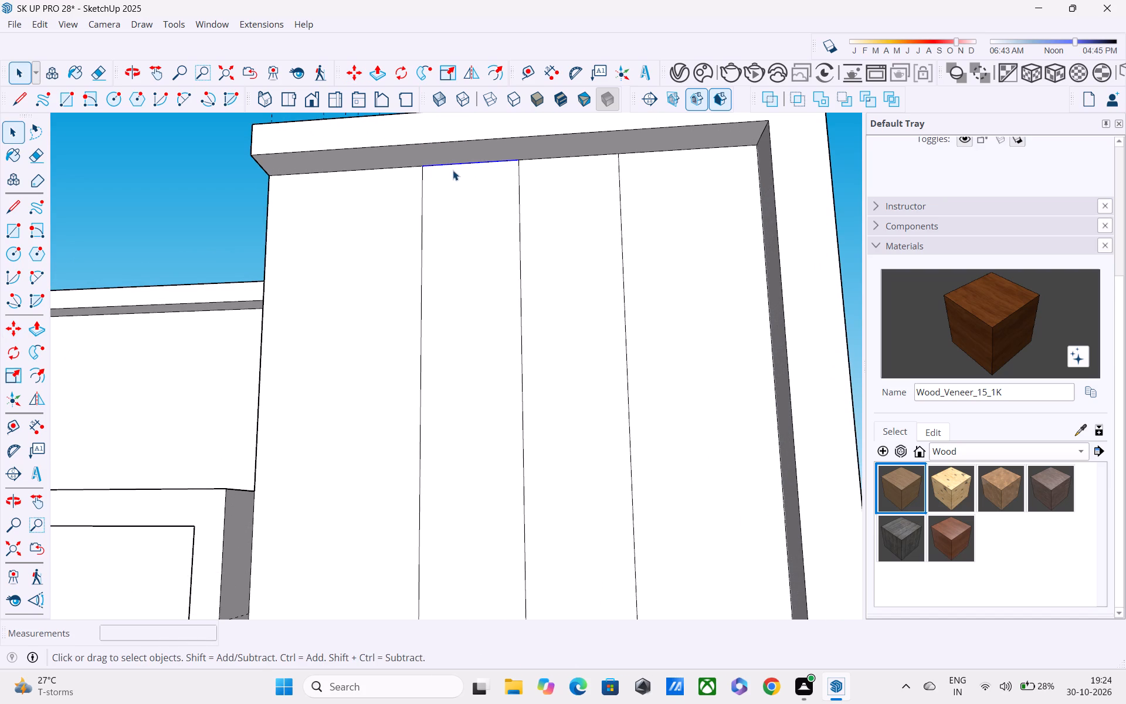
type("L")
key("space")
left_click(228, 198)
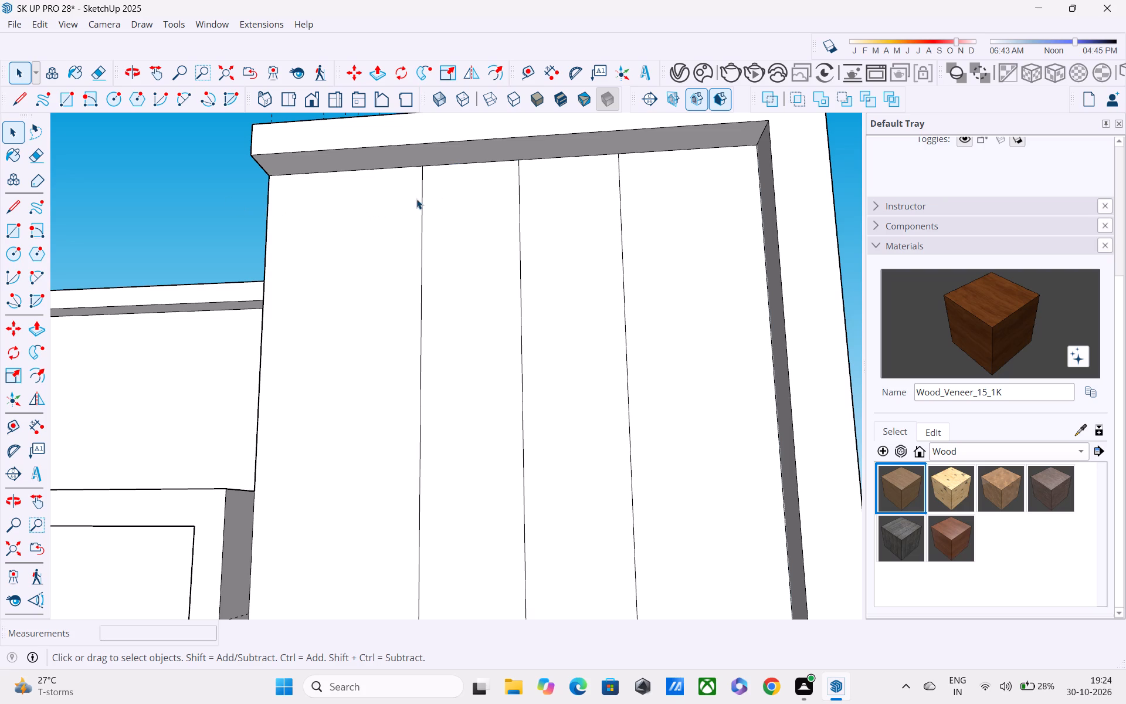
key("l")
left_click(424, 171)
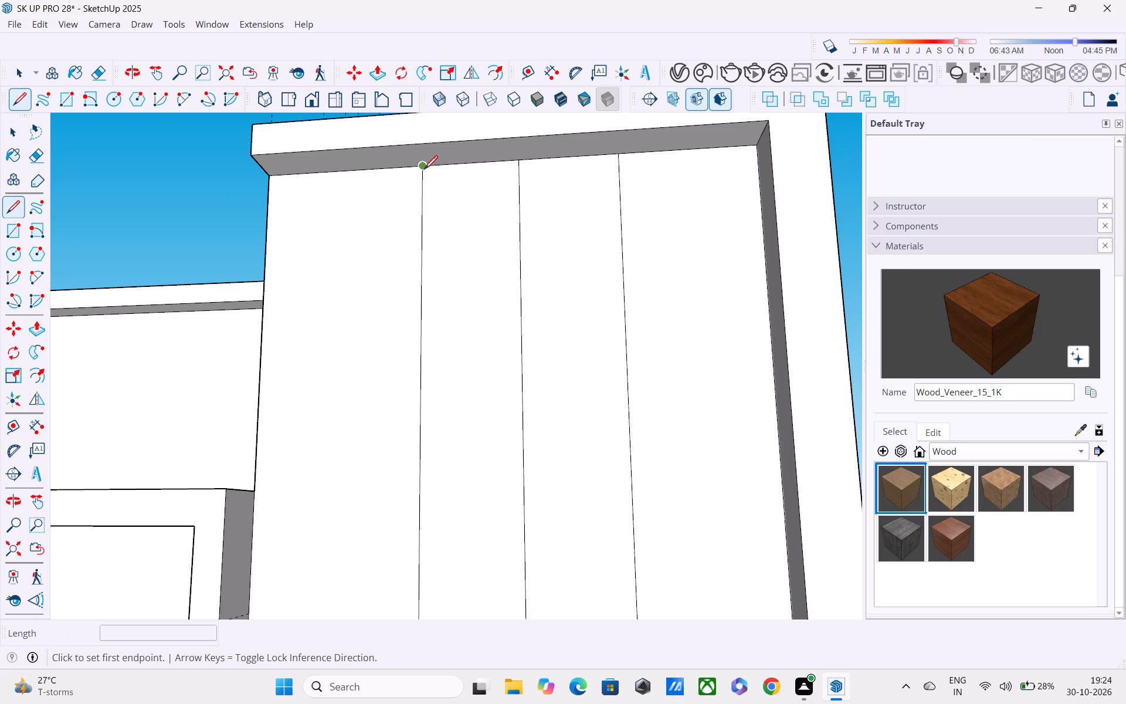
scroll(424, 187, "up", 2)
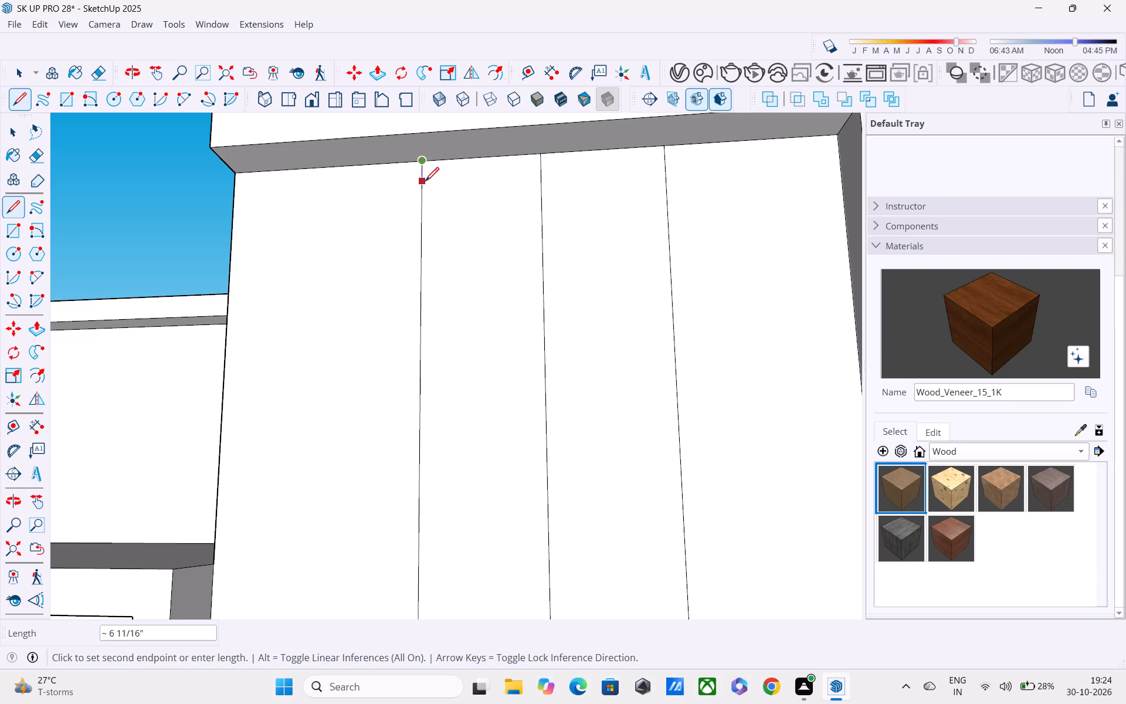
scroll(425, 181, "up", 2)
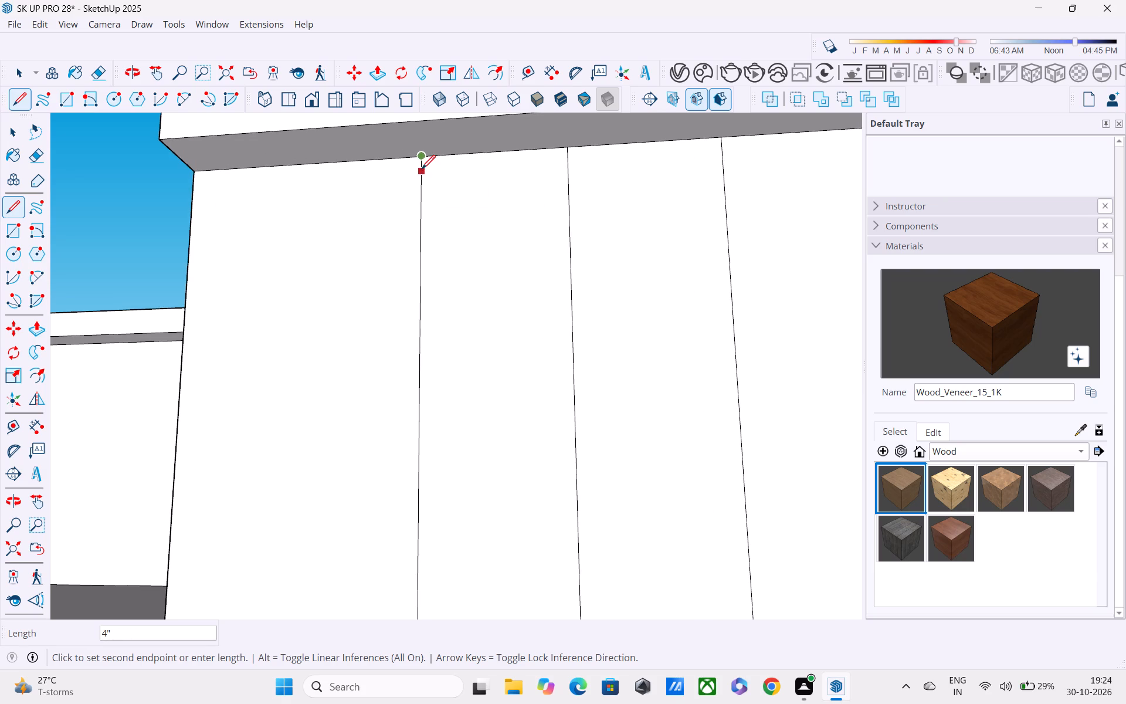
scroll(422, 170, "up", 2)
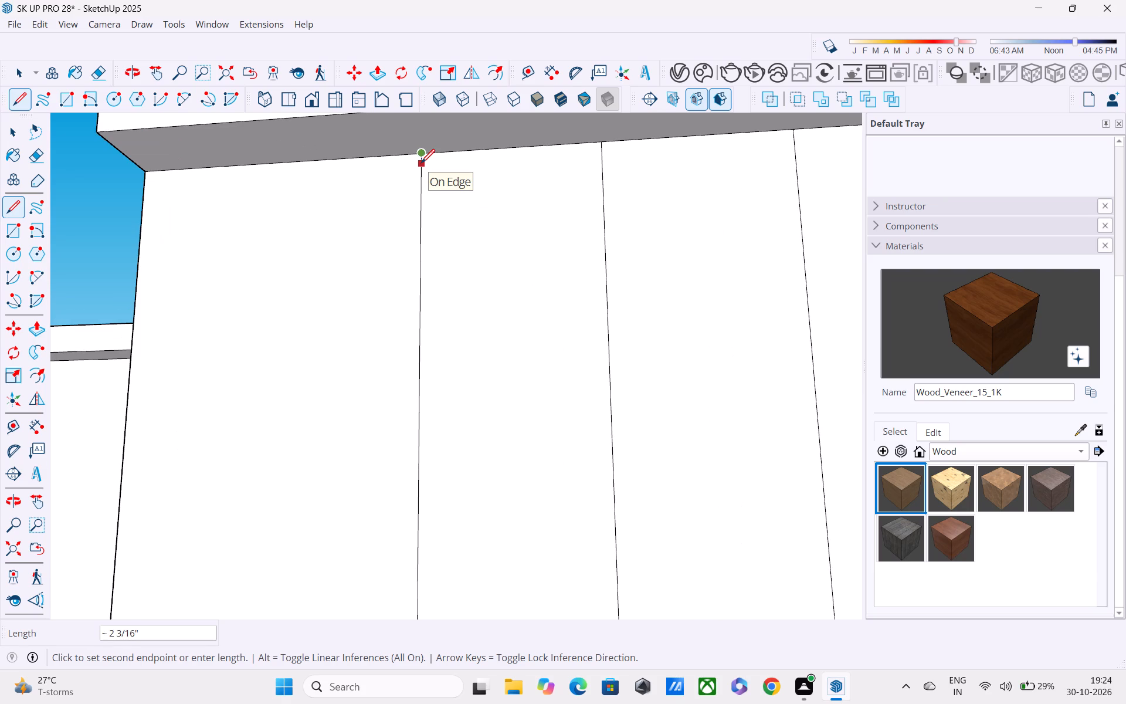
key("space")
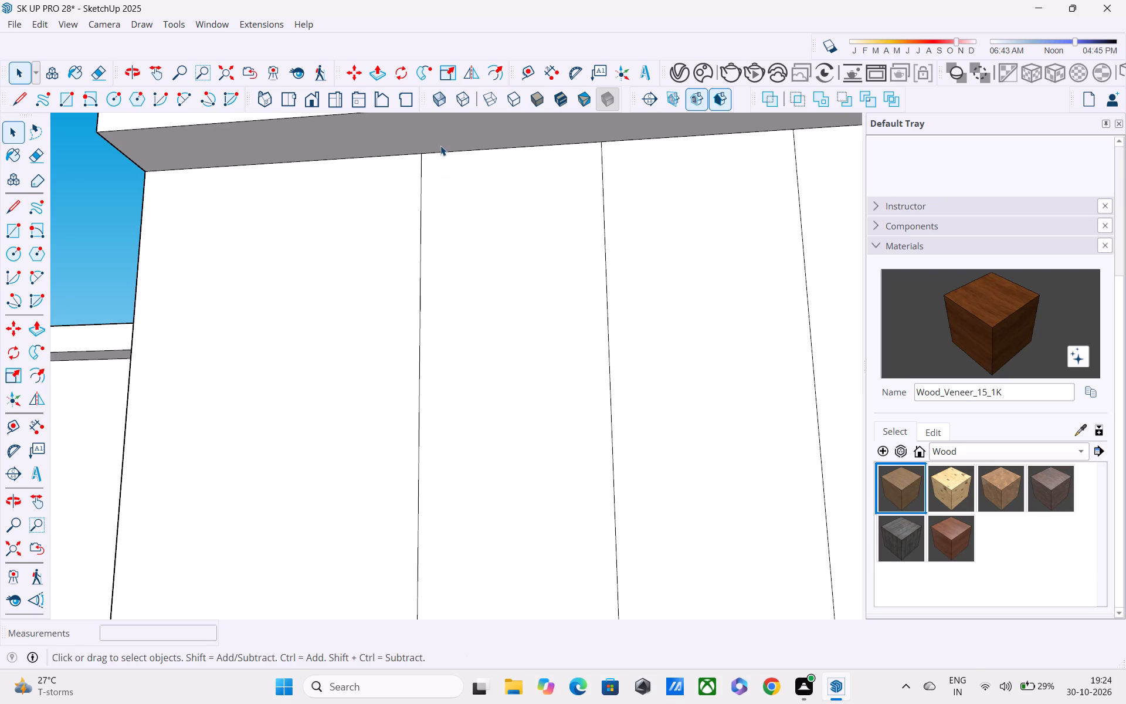
Copy the top edge of the 3' wide panel beside the plain wall strip 2" downward.
left_click(442, 151)
key("m")
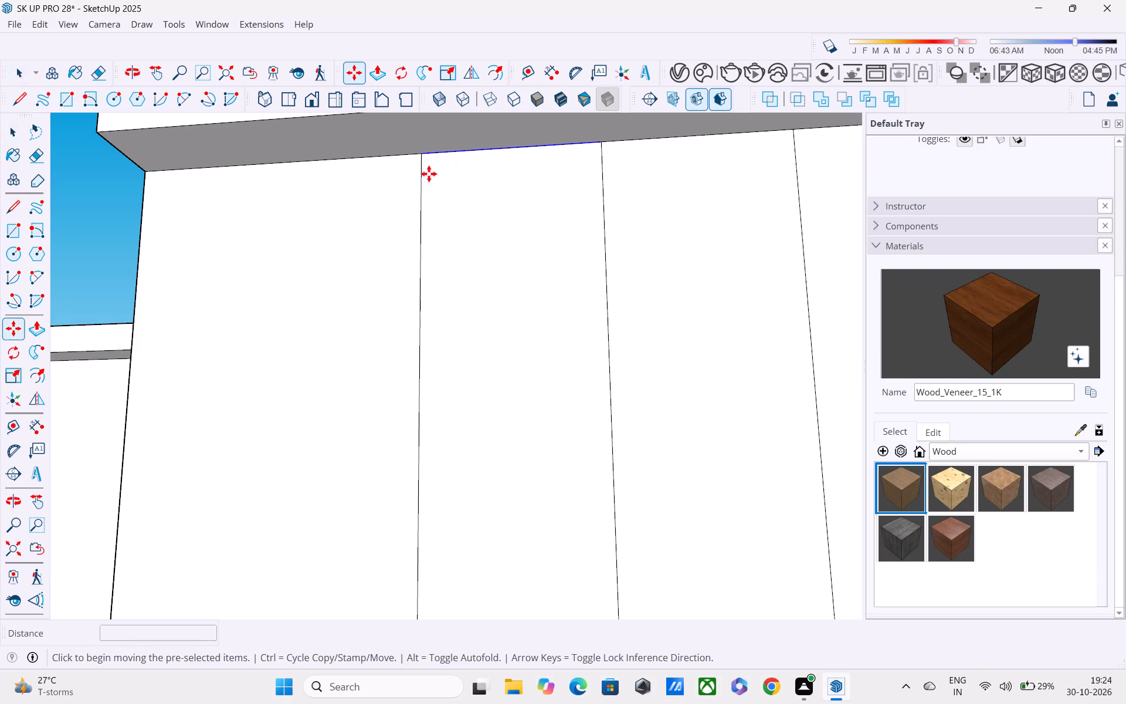
left_click(418, 155)
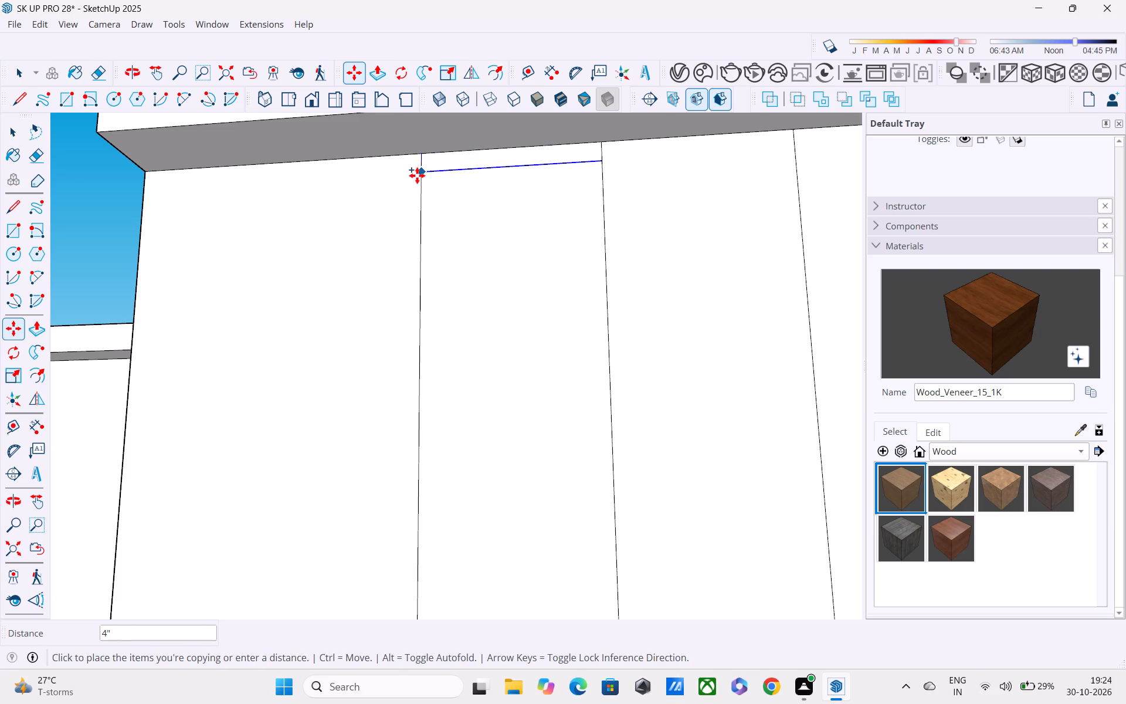
type("2\"")
key("Return")
key("space")
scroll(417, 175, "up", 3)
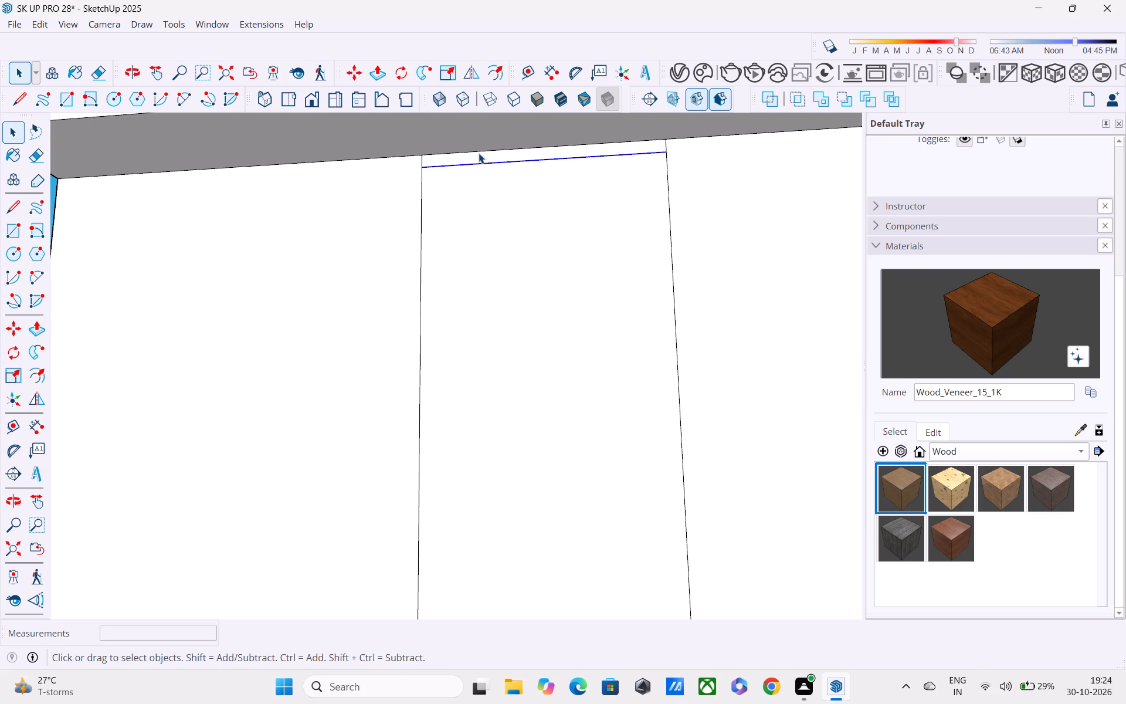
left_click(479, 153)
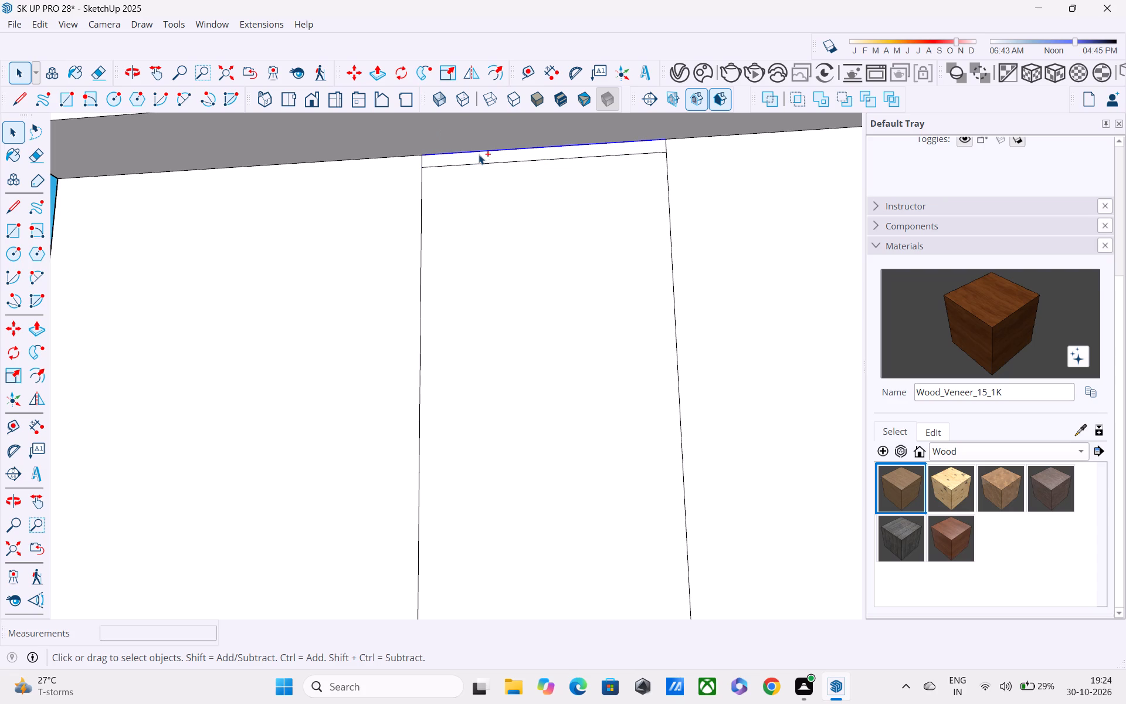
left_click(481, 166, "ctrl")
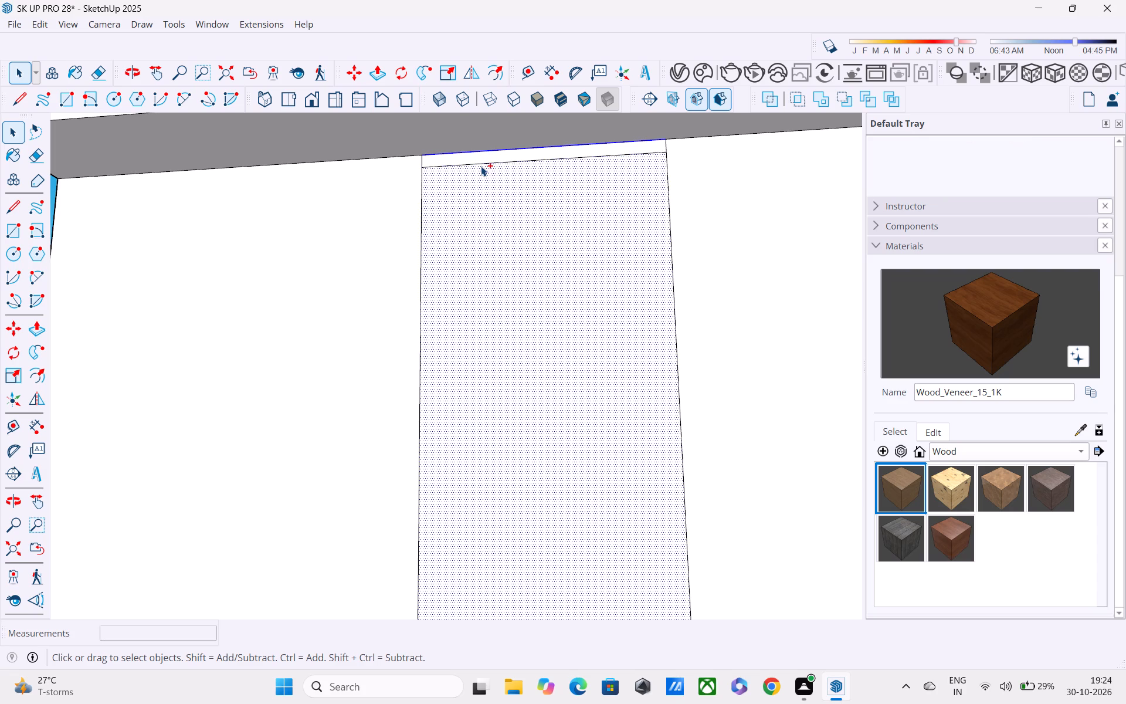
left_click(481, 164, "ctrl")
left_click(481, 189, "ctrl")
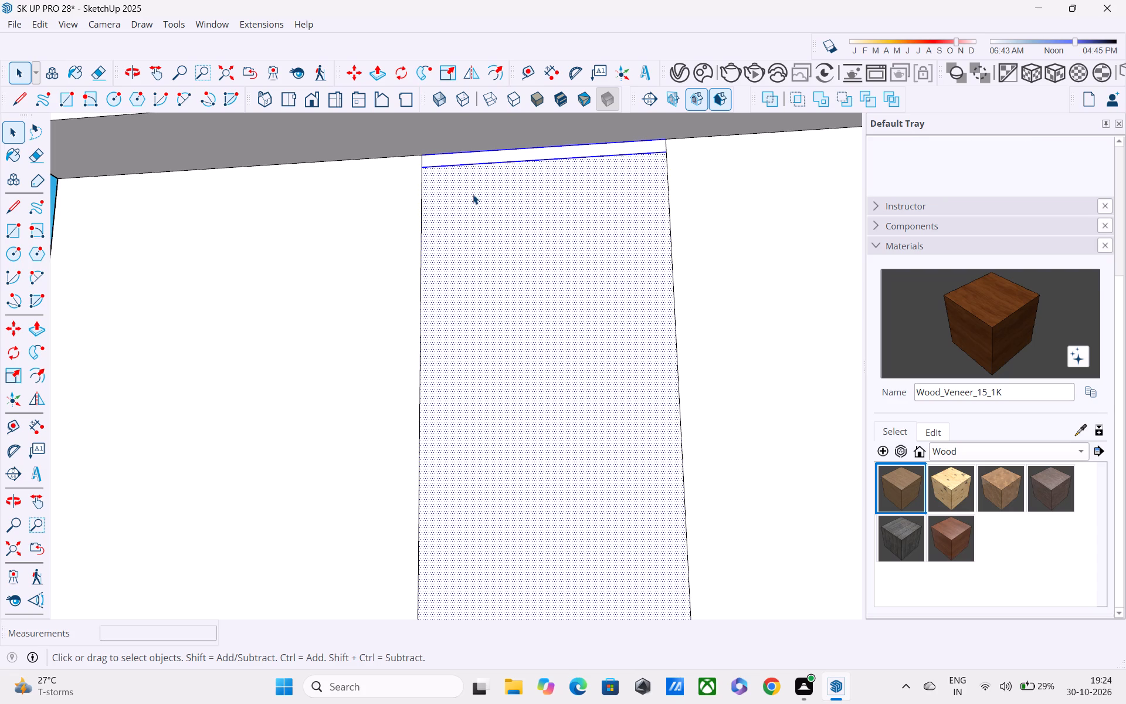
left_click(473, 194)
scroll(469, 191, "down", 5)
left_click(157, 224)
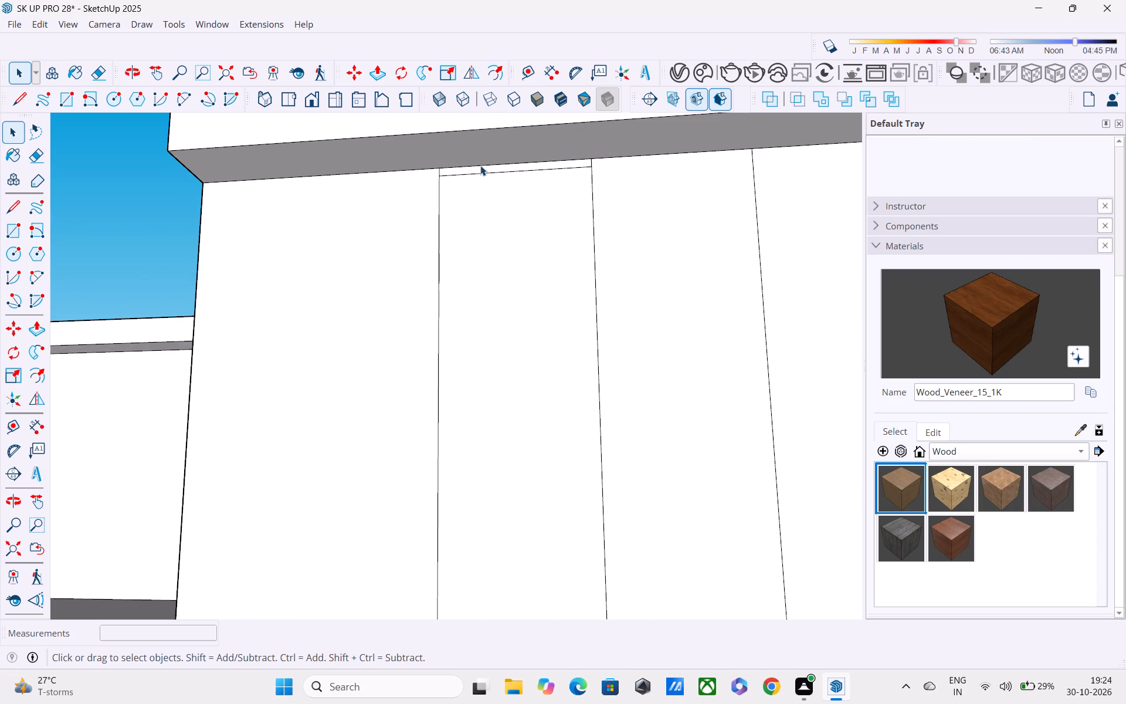
Copy the panel's top edge and the line 2" below it down about 24' 1 7/16" to the frame's bottom ledge.
left_click(484, 172, "ctrl")
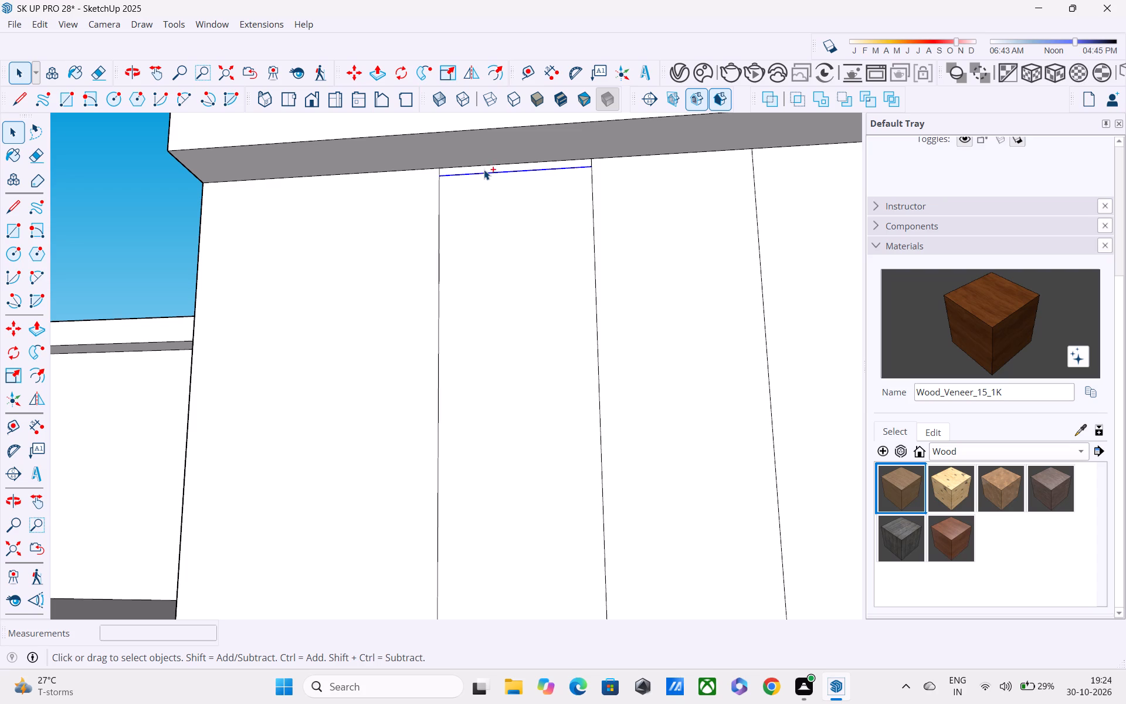
left_click(484, 167, "ctrl")
key("m")
left_click(442, 180)
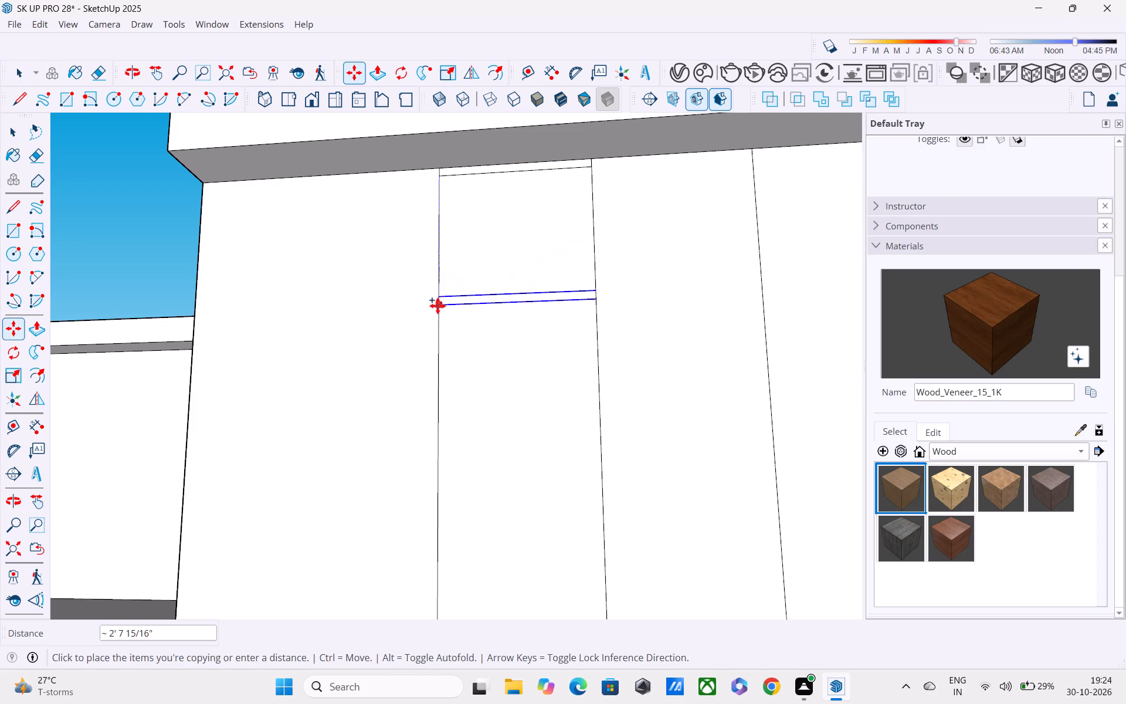
middle_click_drag(437, 306, 409, 145)
scroll(409, 152, "down", 4)
middle_click_drag(411, 222, 409, 107, "shift")
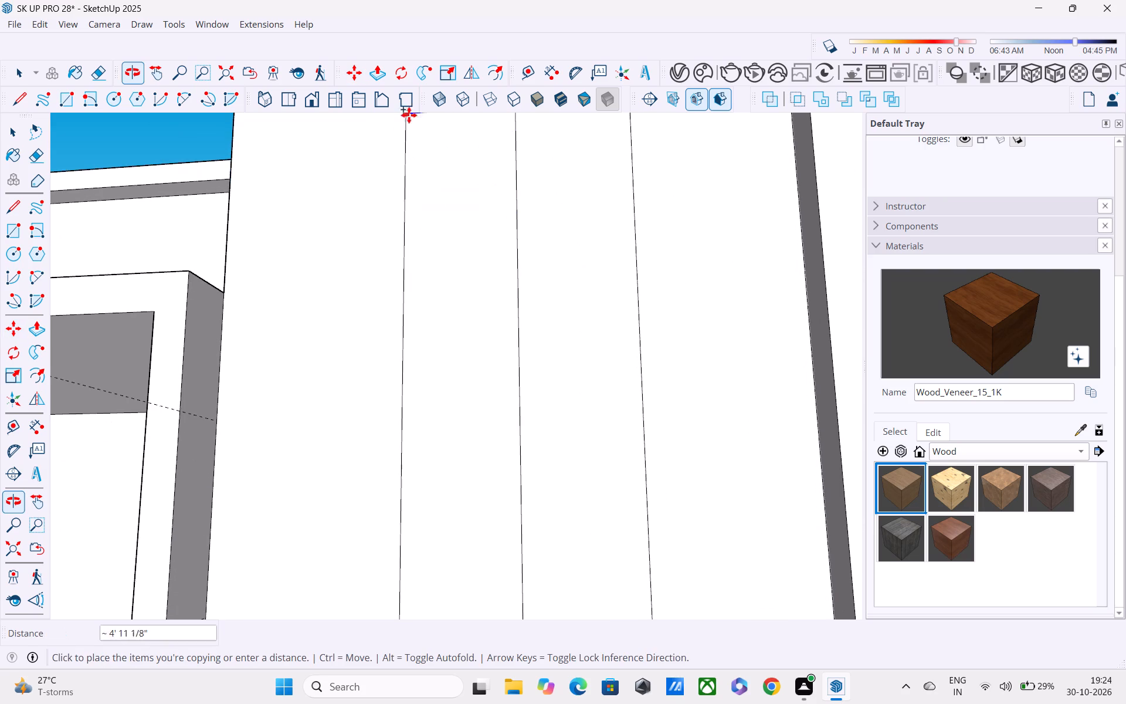
scroll(410, 144, "down", 3)
middle_click_drag(411, 155, 413, 67, "shift")
scroll(413, 87, "down", 2)
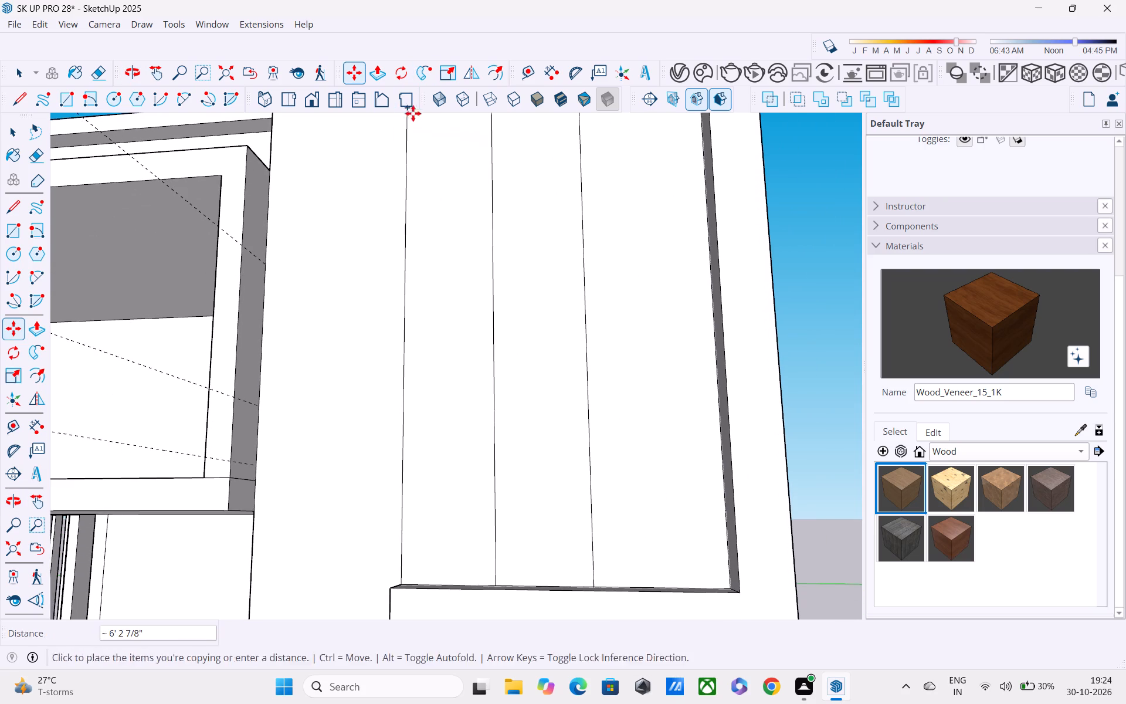
middle_click_drag(413, 118, 419, 40)
scroll(419, 56, "down", 3)
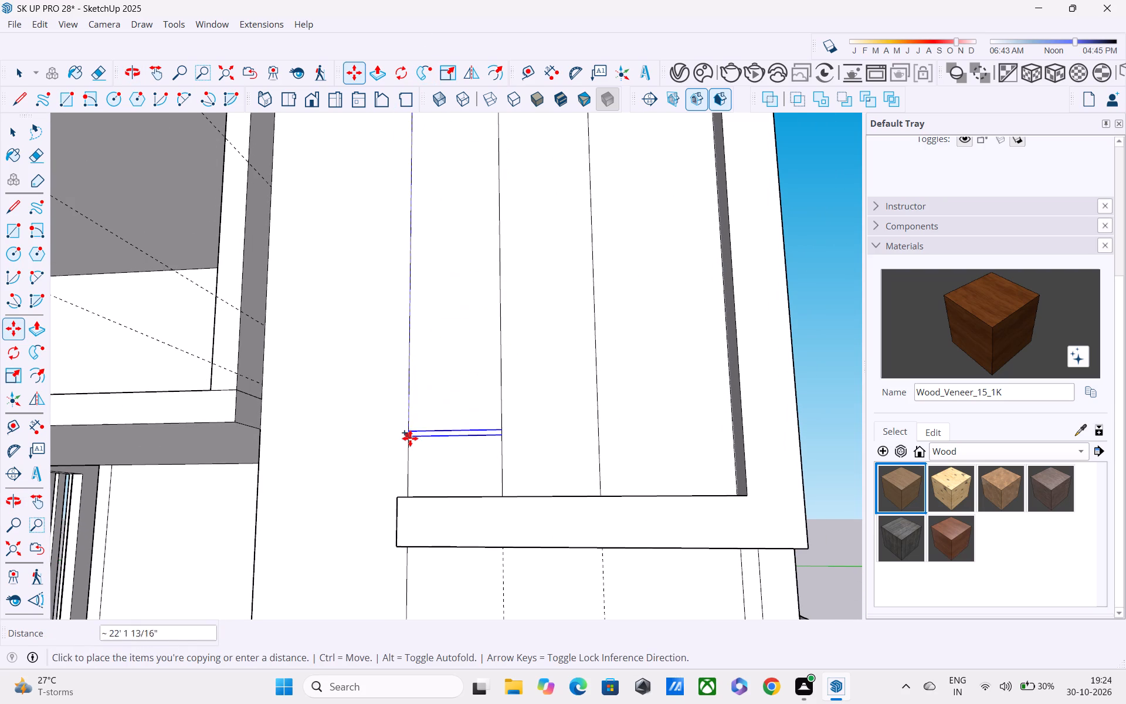
middle_click_drag(412, 463, 403, 343)
middle_click_drag(403, 346, 403, 388)
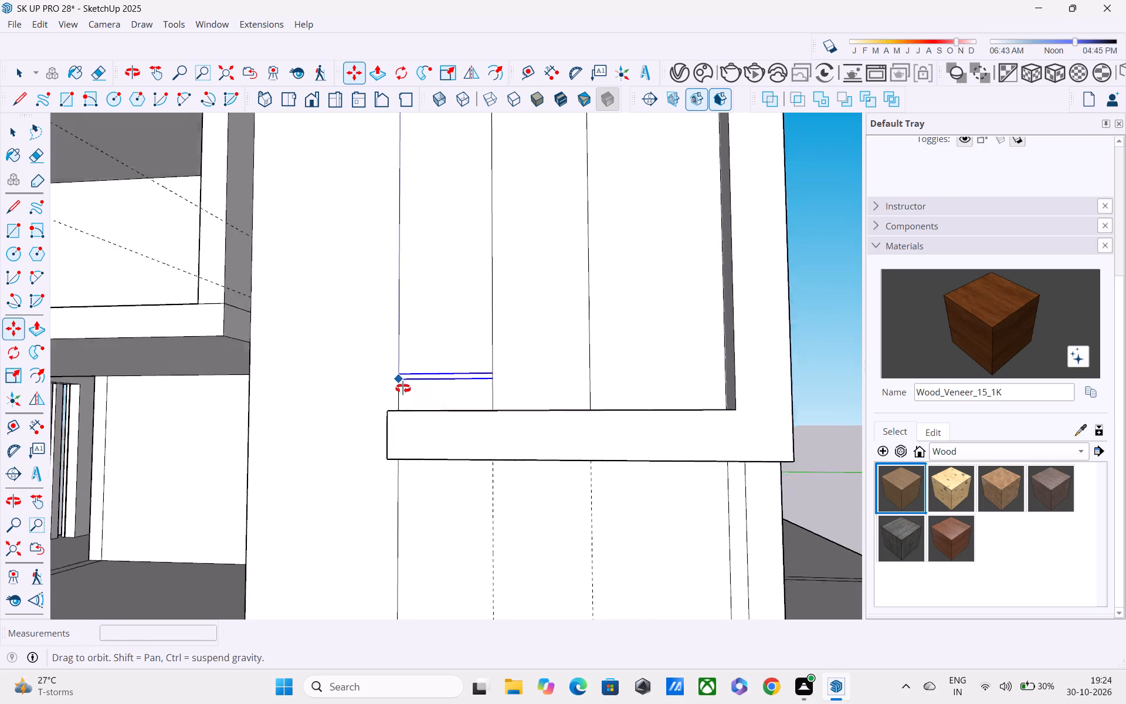
middle_click_drag(403, 388, 403, 448)
scroll(406, 458, "up", 4)
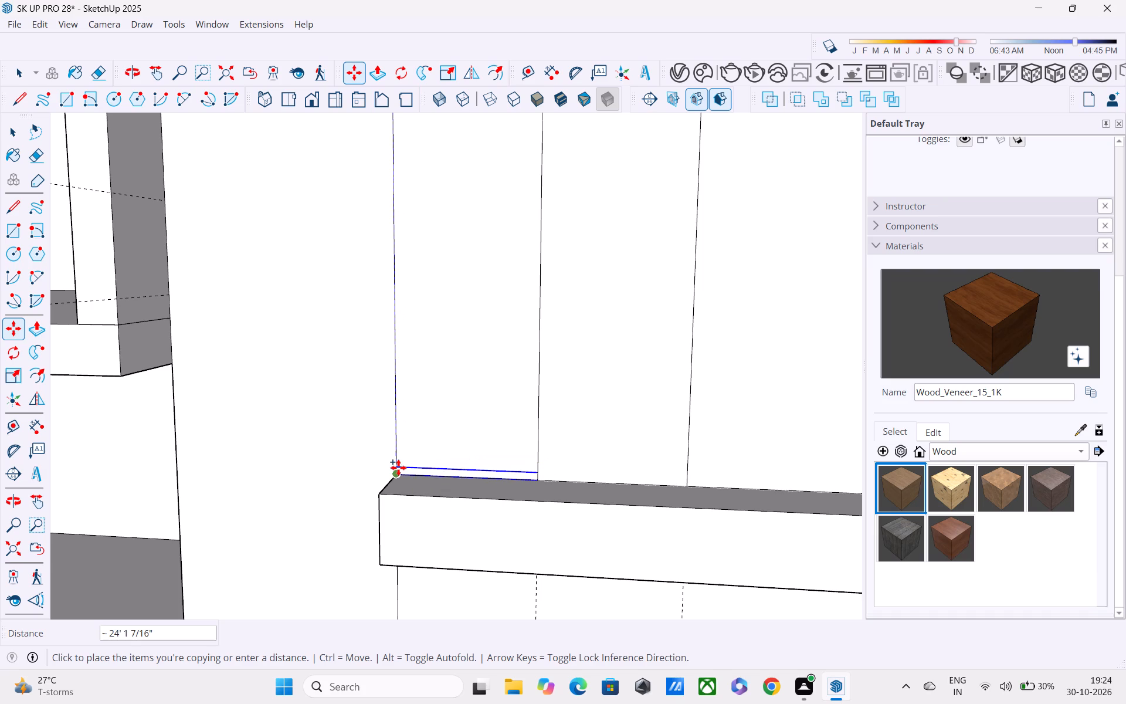
left_click(398, 469)
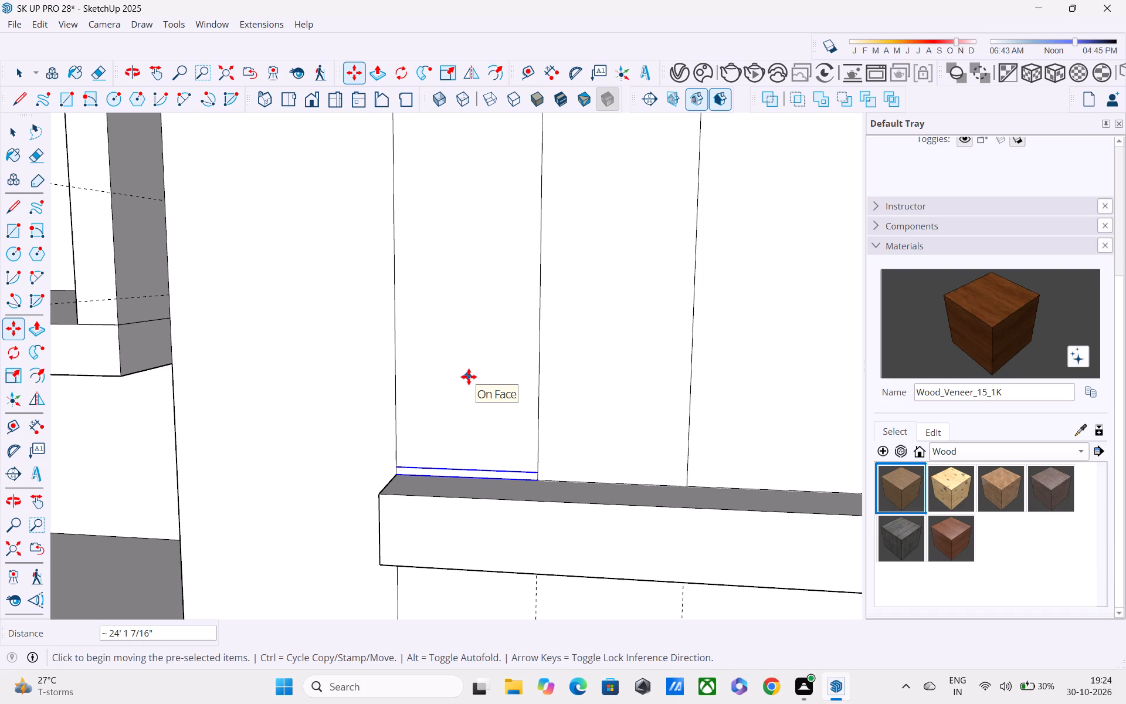
key("Escape")
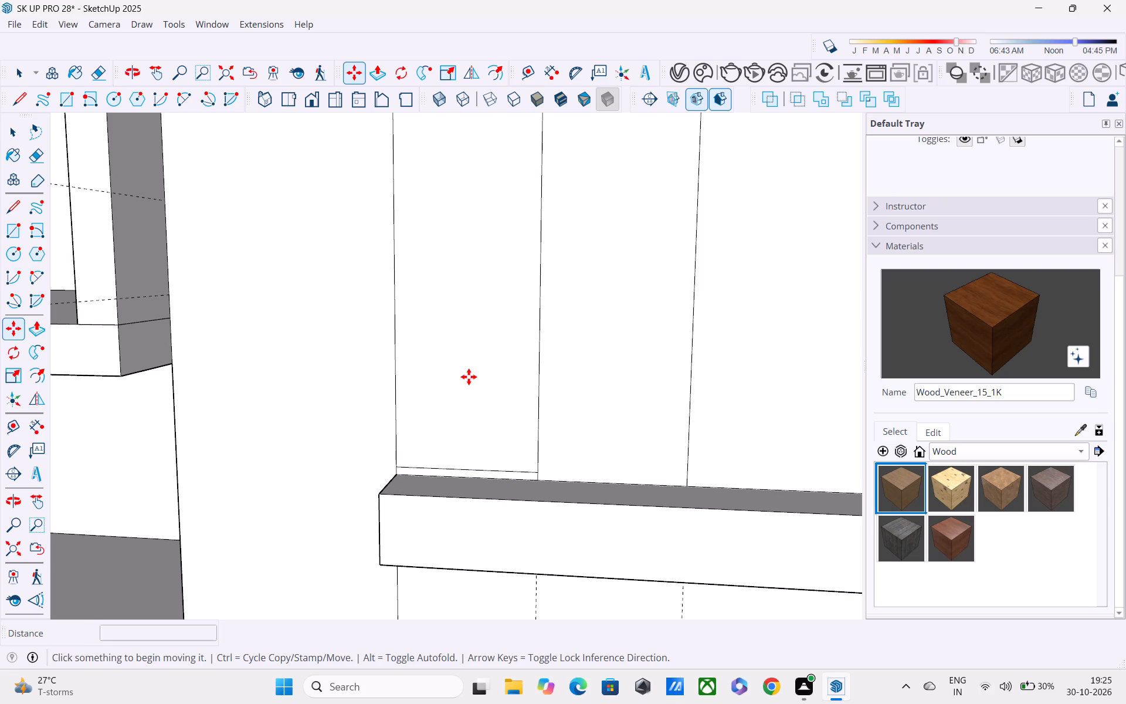
Undo the two line copies on the 3' wide panel beside the plain wall strip.
left_click(506, 388)
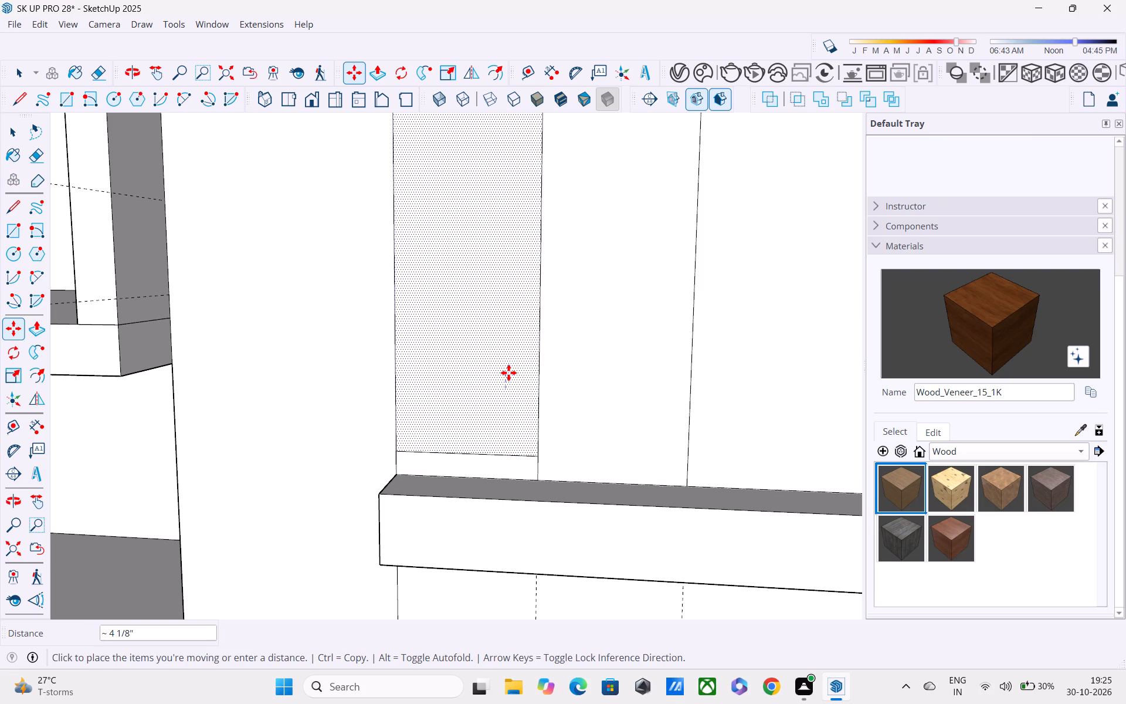
key("Escape")
key("ctrl+z")
scroll(510, 374, "down", 5)
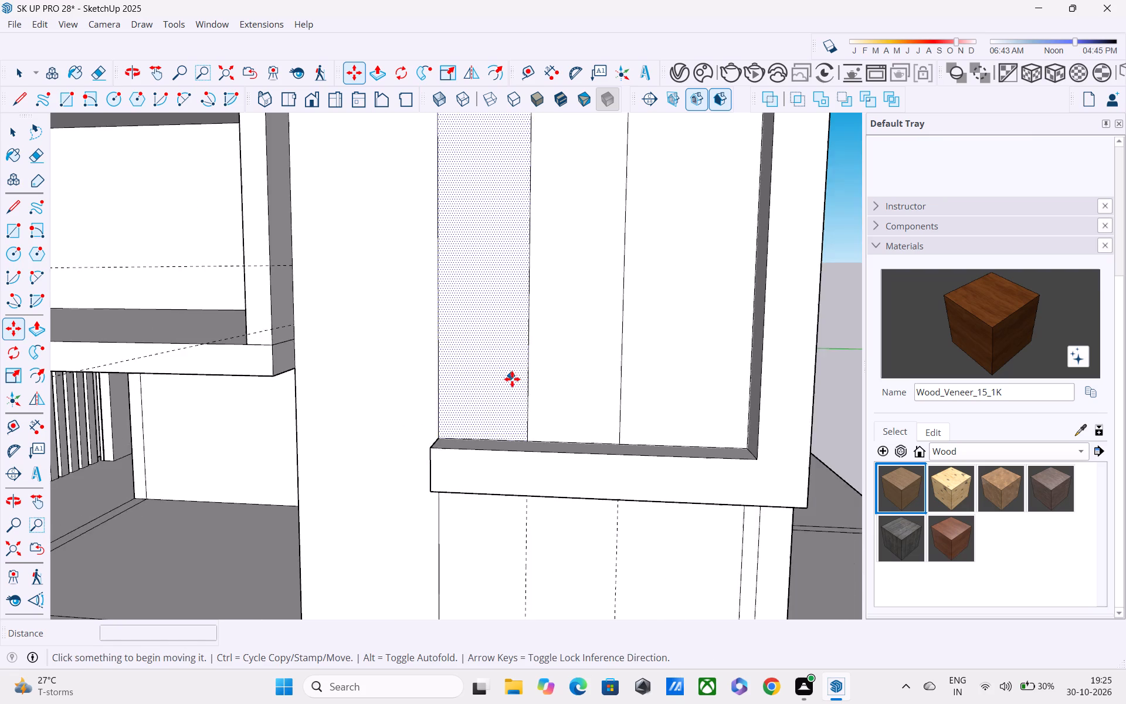
middle_click_drag(513, 380, 576, 595, "shift")
scroll(571, 536, "down", 6)
key("ctrl+z")
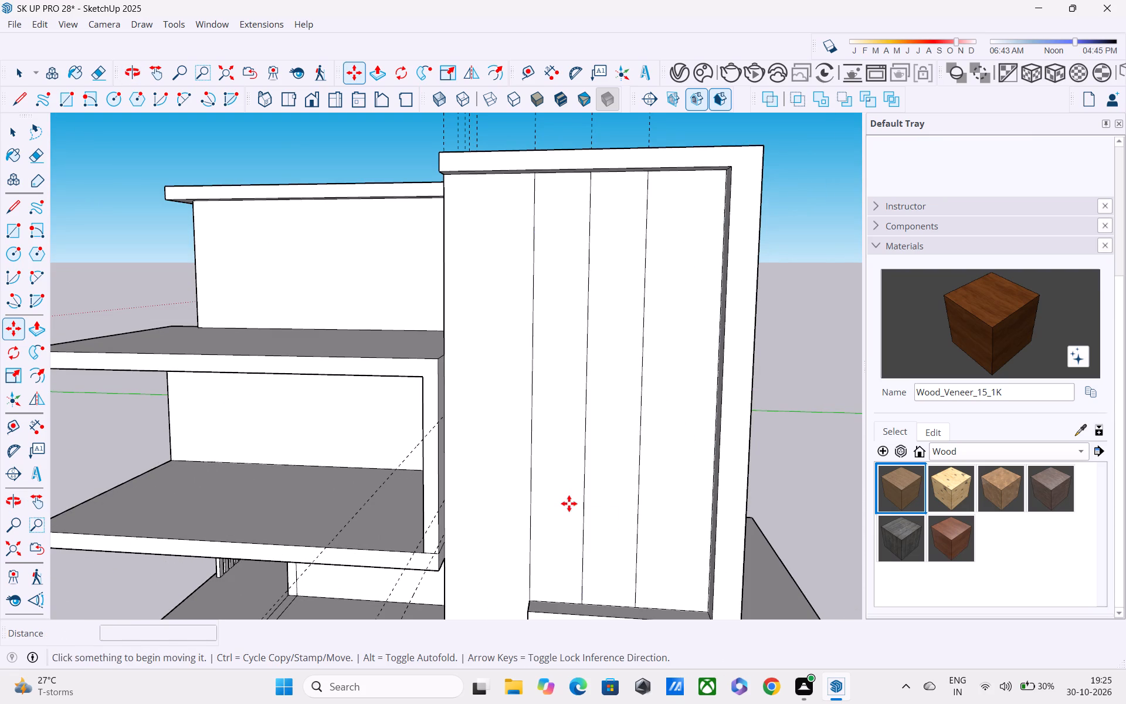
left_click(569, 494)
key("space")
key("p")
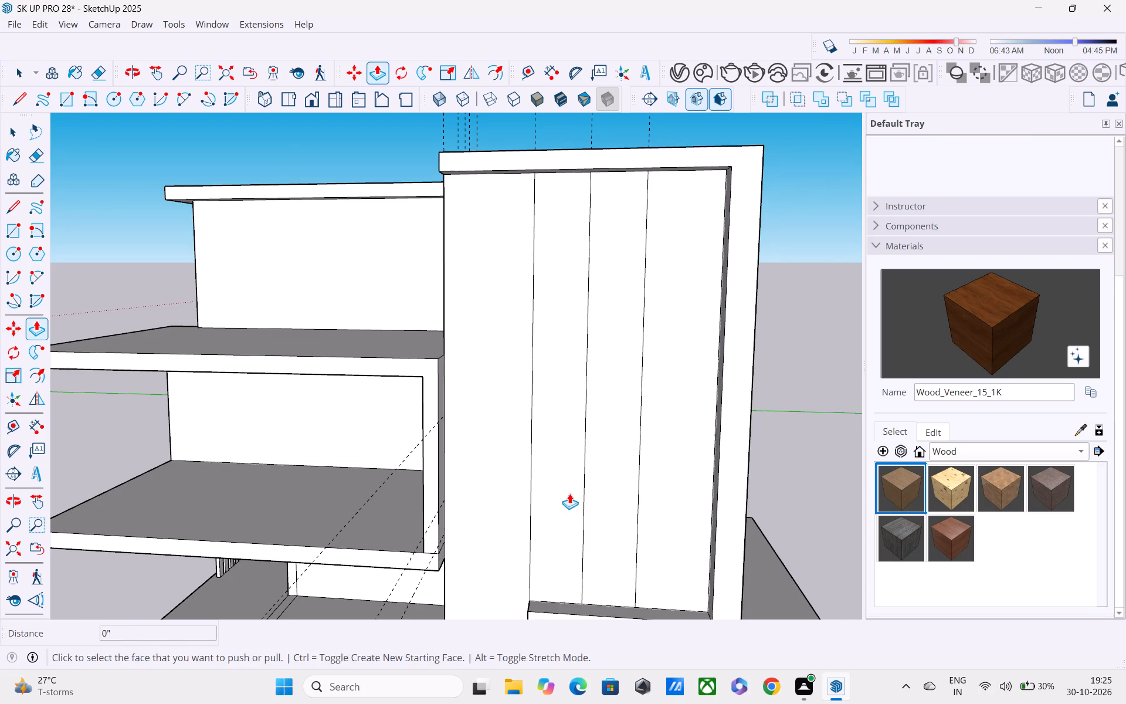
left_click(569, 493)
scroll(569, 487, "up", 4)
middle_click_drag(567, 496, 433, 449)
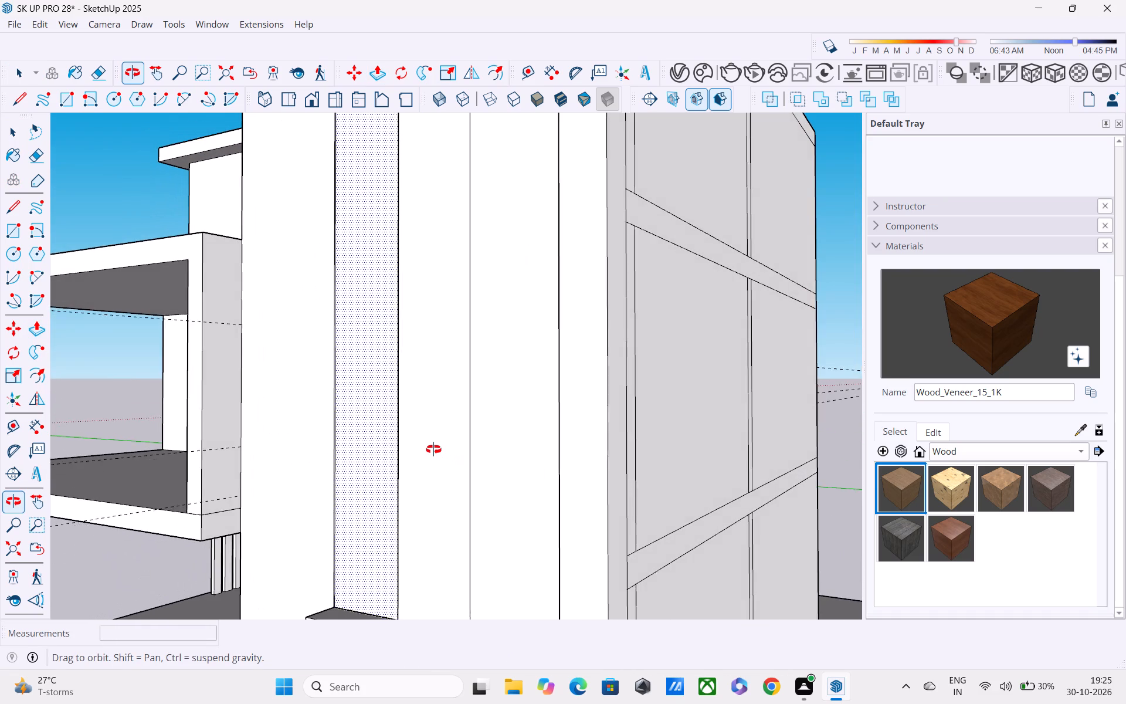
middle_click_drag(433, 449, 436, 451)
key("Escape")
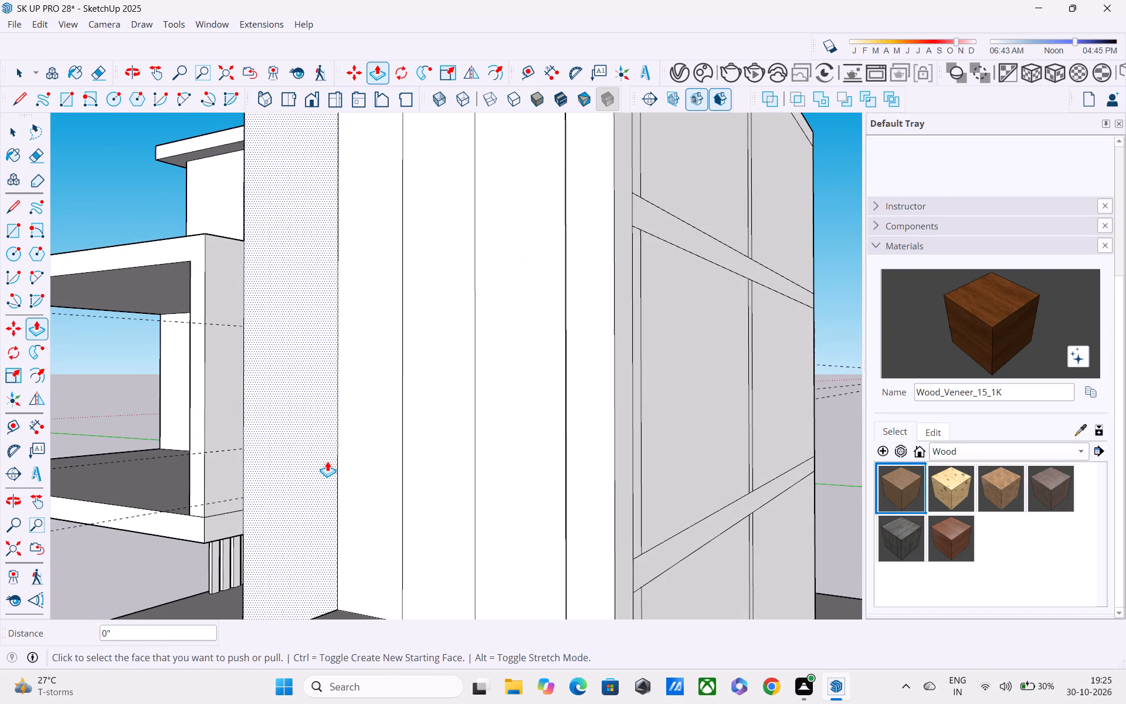
Push/Pull the plain wall strip outward 2" and repeat the same distance on the middle of the three vertical panels.
left_click(327, 461)
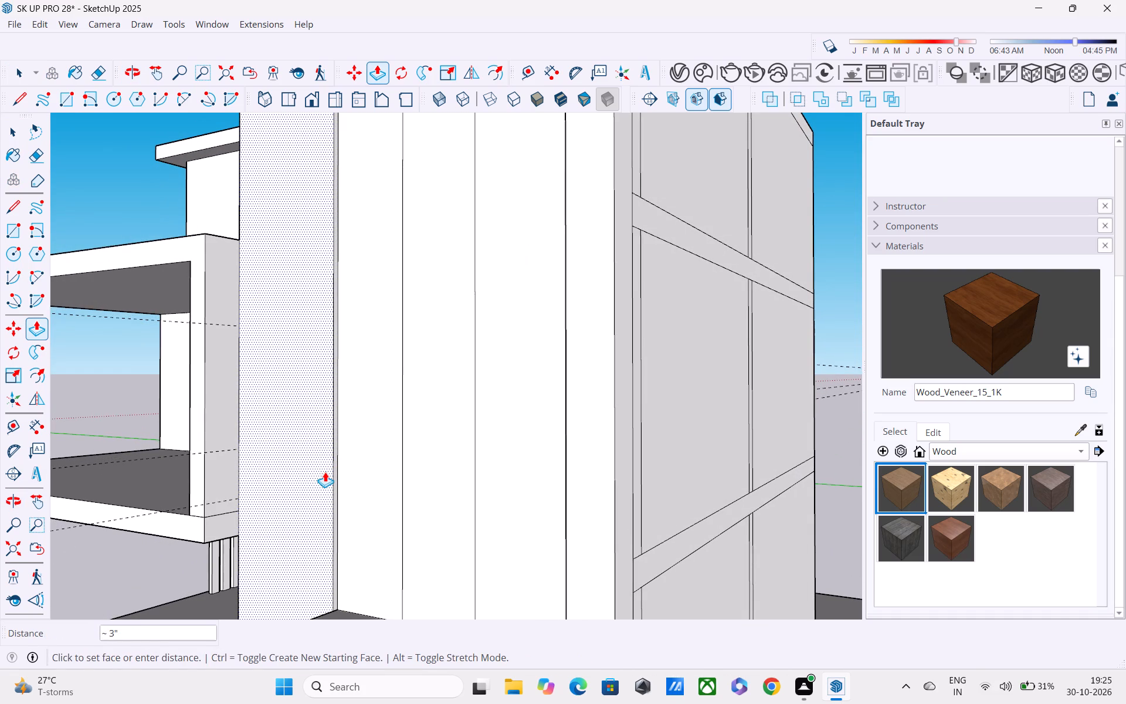
type("2\"")
key("Return")
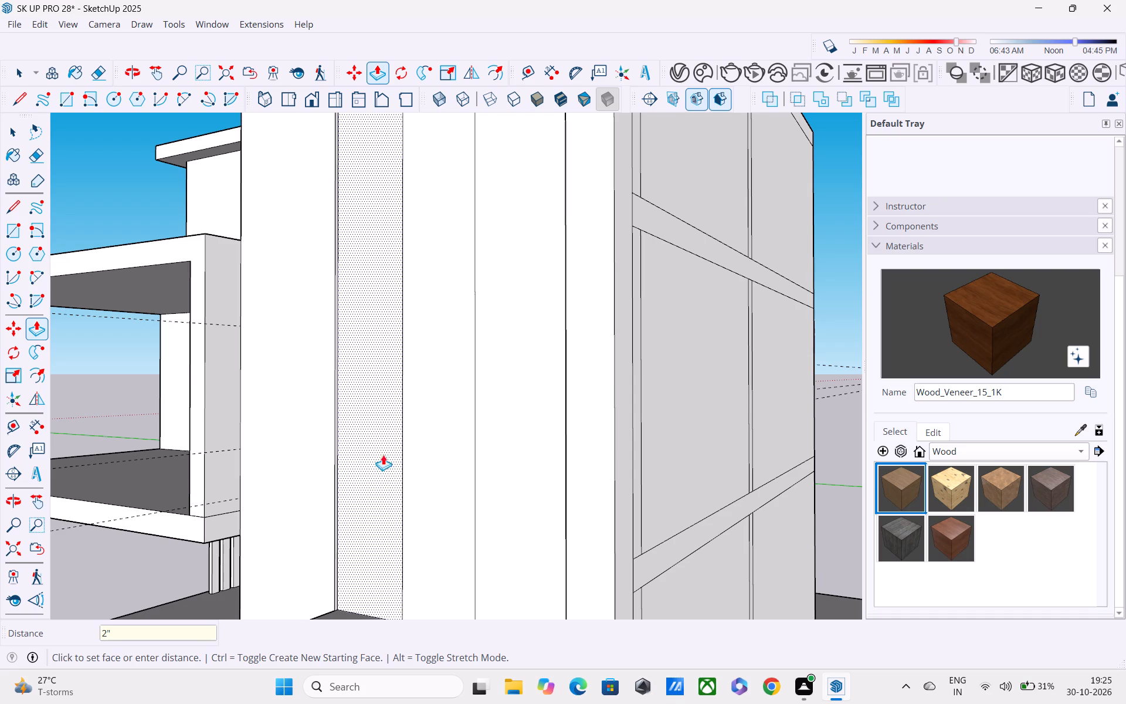
double_click(440, 453)
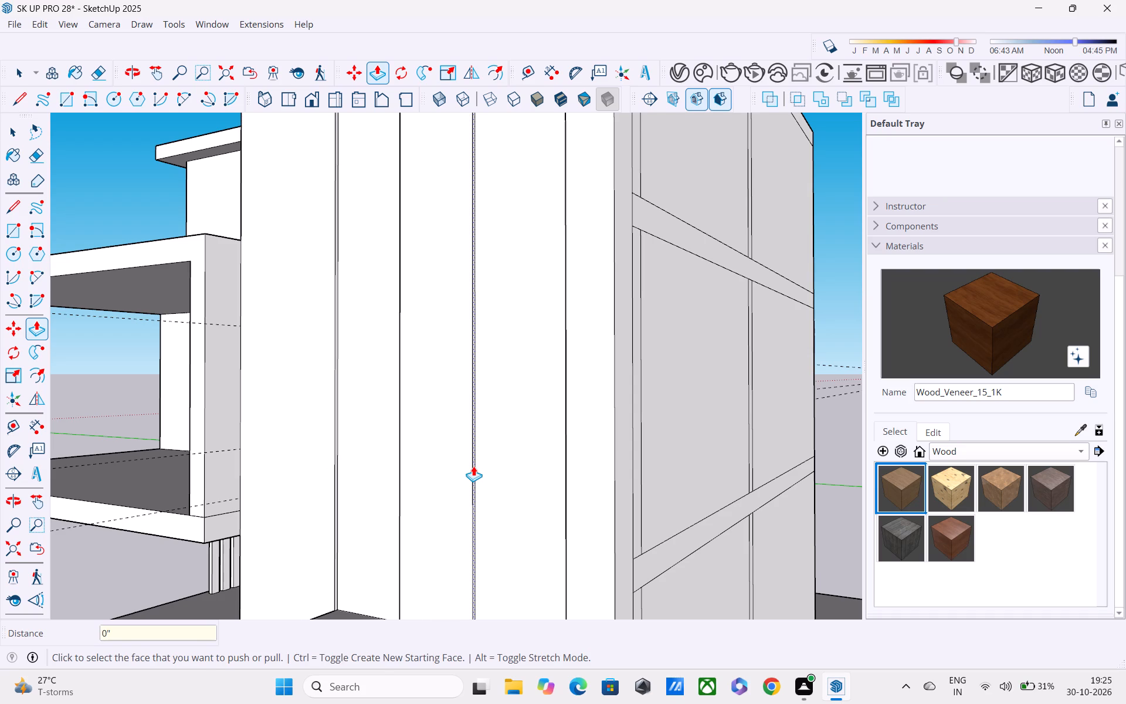
Repeat the 2" outward Push/Pull once more on the plain wall strip and the middle panel.
scroll(477, 455, "down", 3)
middle_click_drag(468, 455, 603, 458)
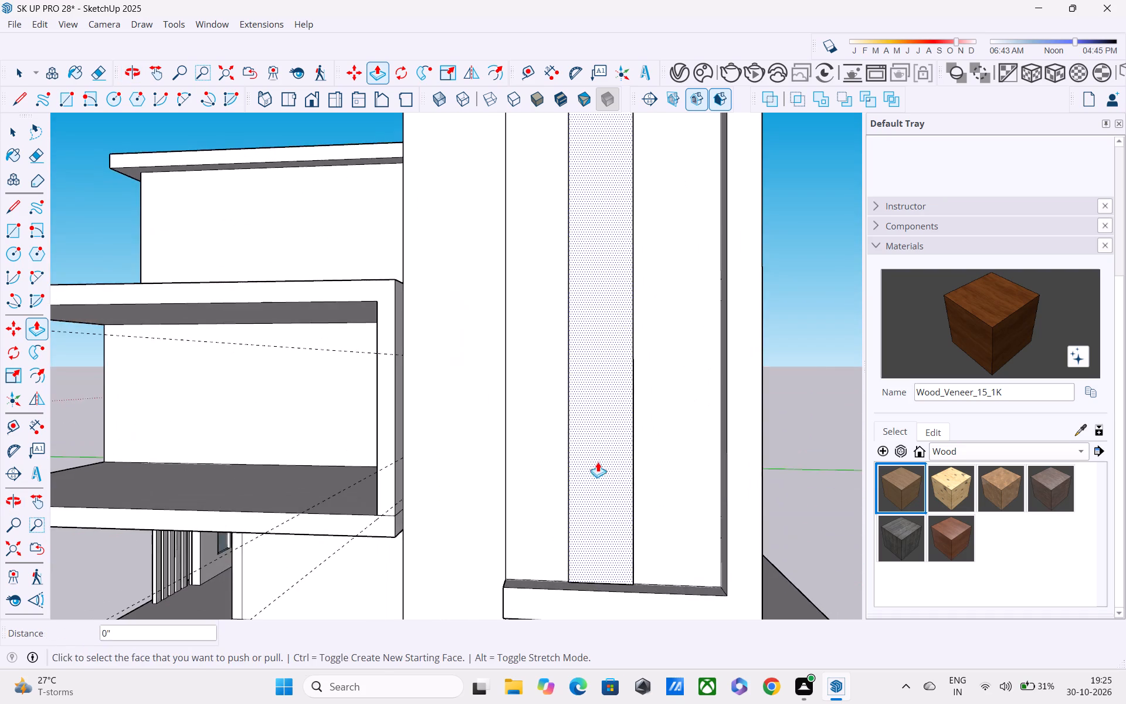
scroll(592, 463, "up", 4)
middle_click_drag(547, 434, 368, 448)
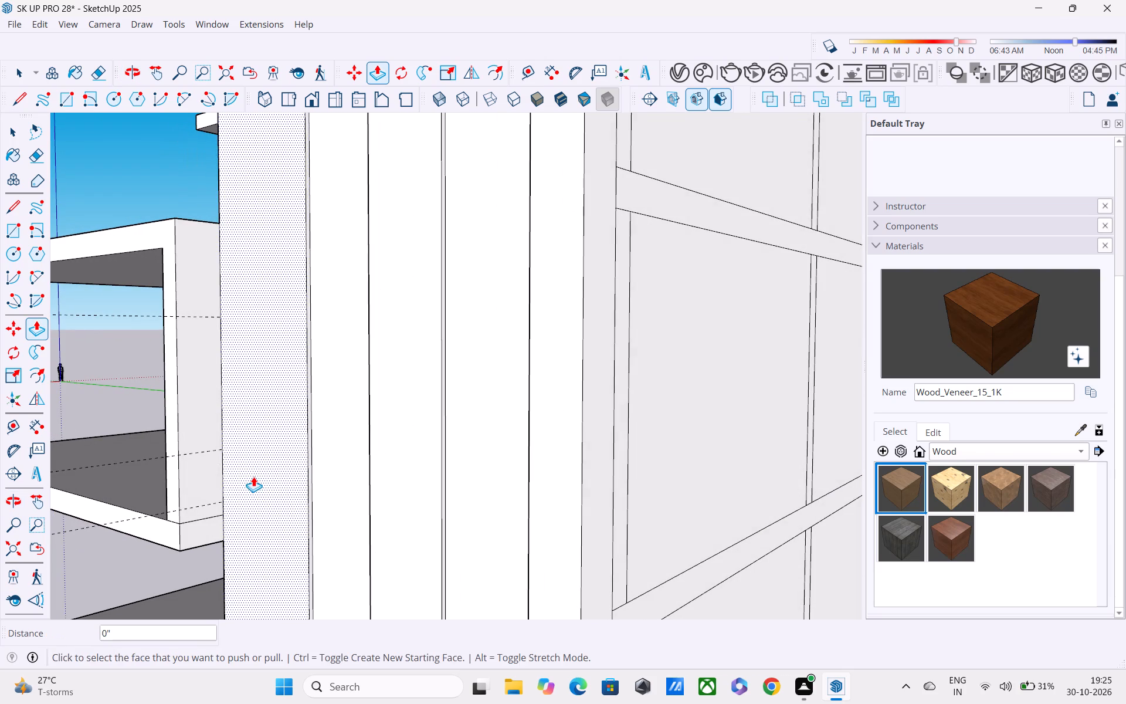
double_click(253, 476)
double_click(408, 493)
Inspect the raised wall strip and middle panel along the framed wall from several angles.
scroll(431, 496, "down", 1)
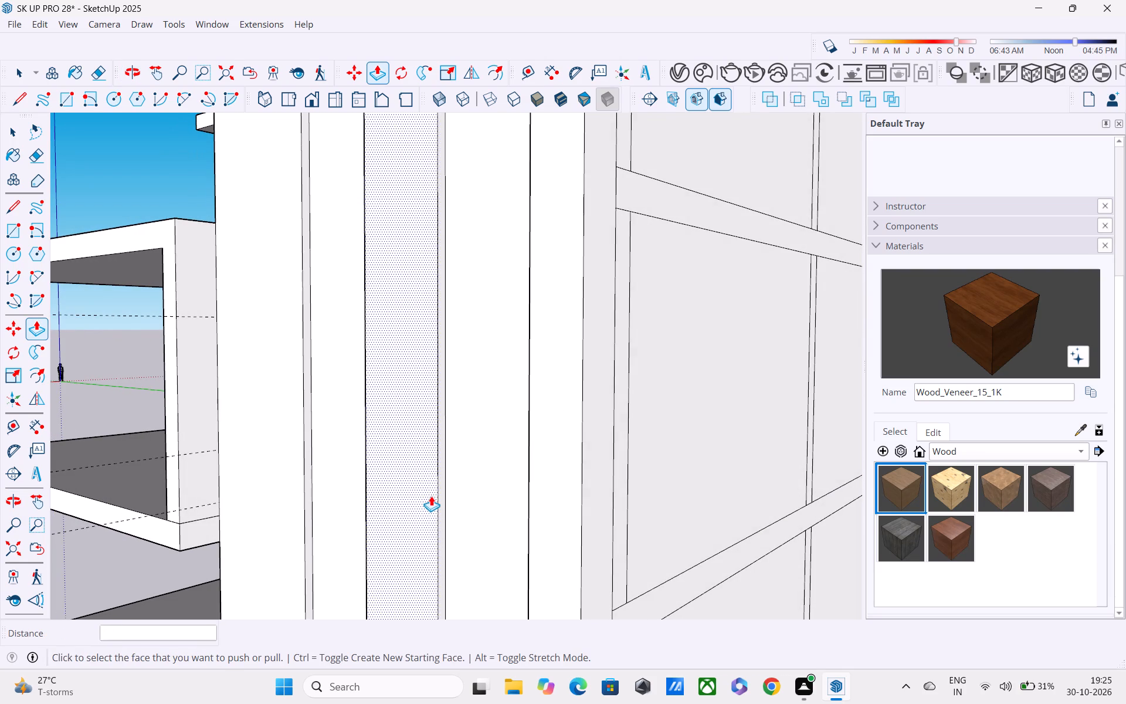
middle_click_drag(431, 496, 451, 287)
middle_click_drag(462, 354, 563, 424)
scroll(552, 423, "down", 3)
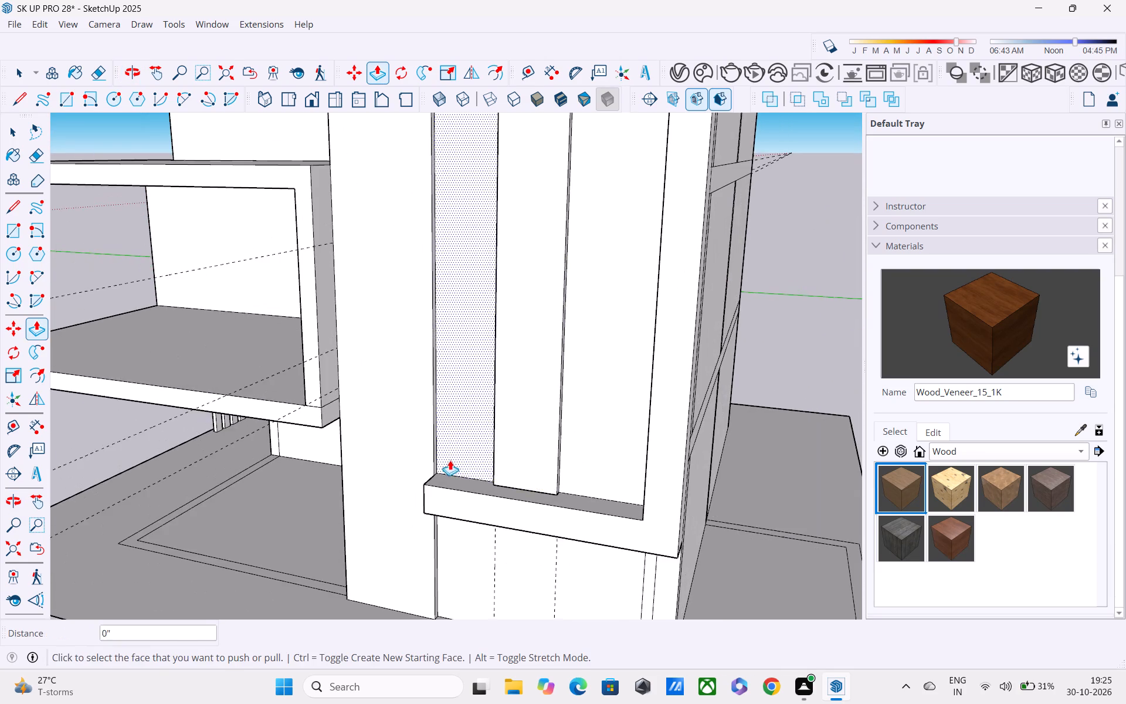
middle_click_drag(449, 453, 463, 375)
scroll(467, 401, "down", 1)
middle_click_drag(467, 402, 497, 569, "shift")
key("space")
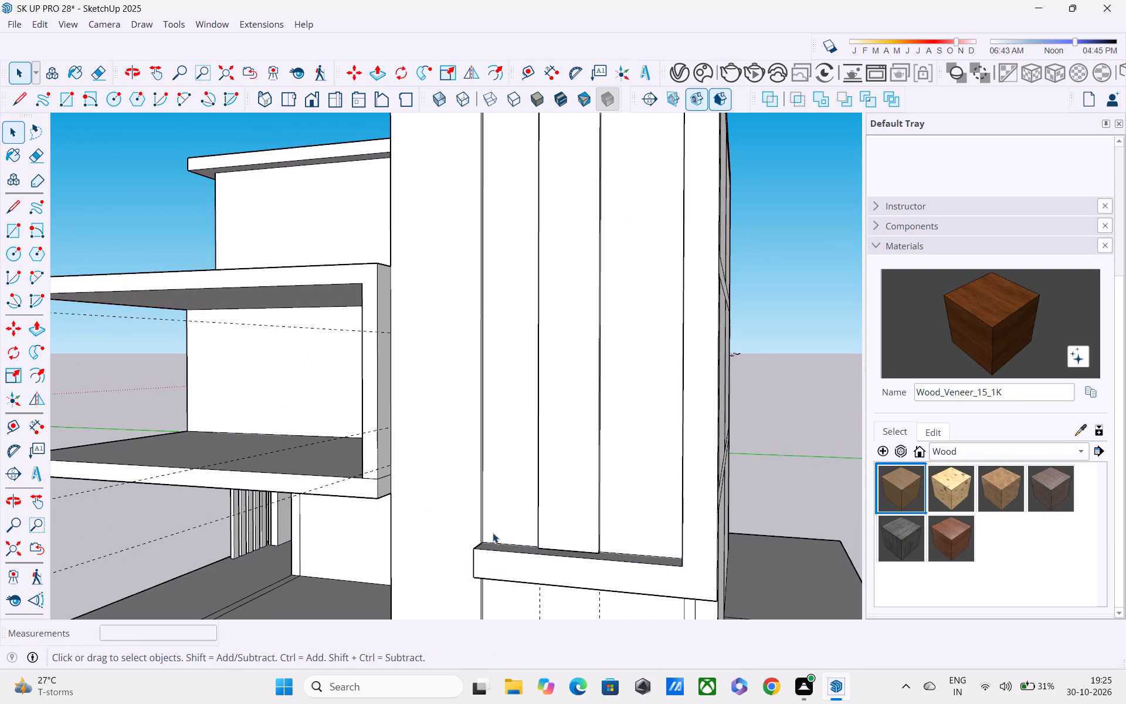
scroll(492, 523, "down", 1)
middle_click_drag(492, 523, 554, 648)
middle_click_drag(571, 536, 796, 541)
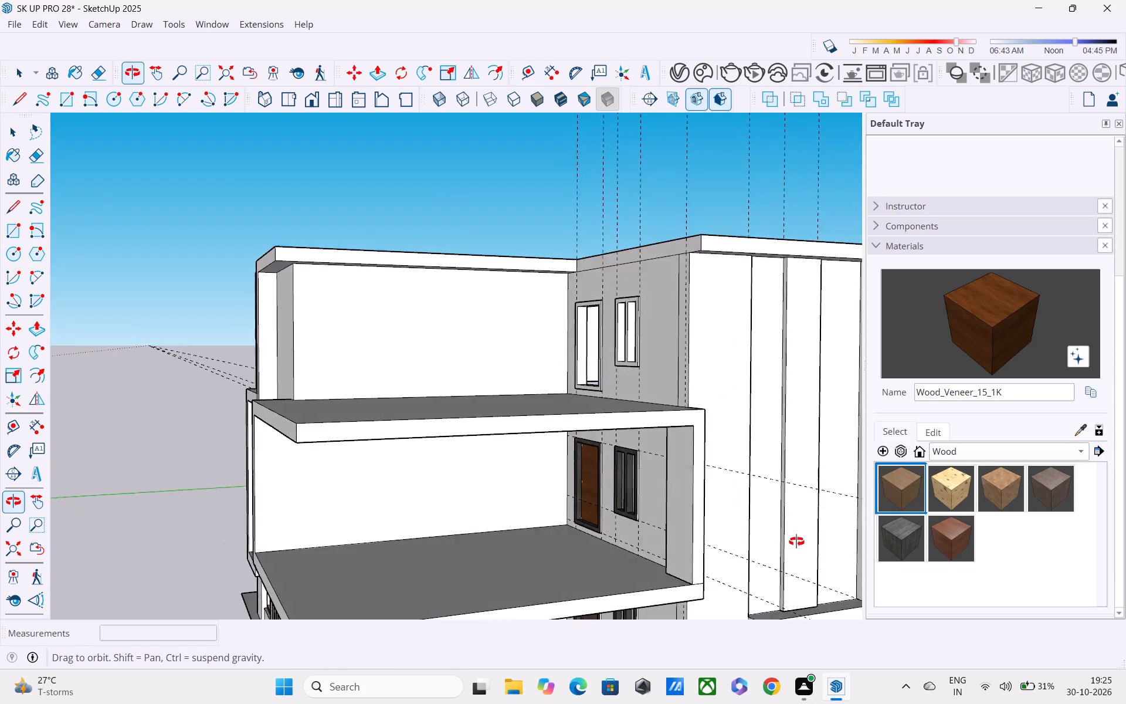
middle_click_drag(796, 541, 642, 420)
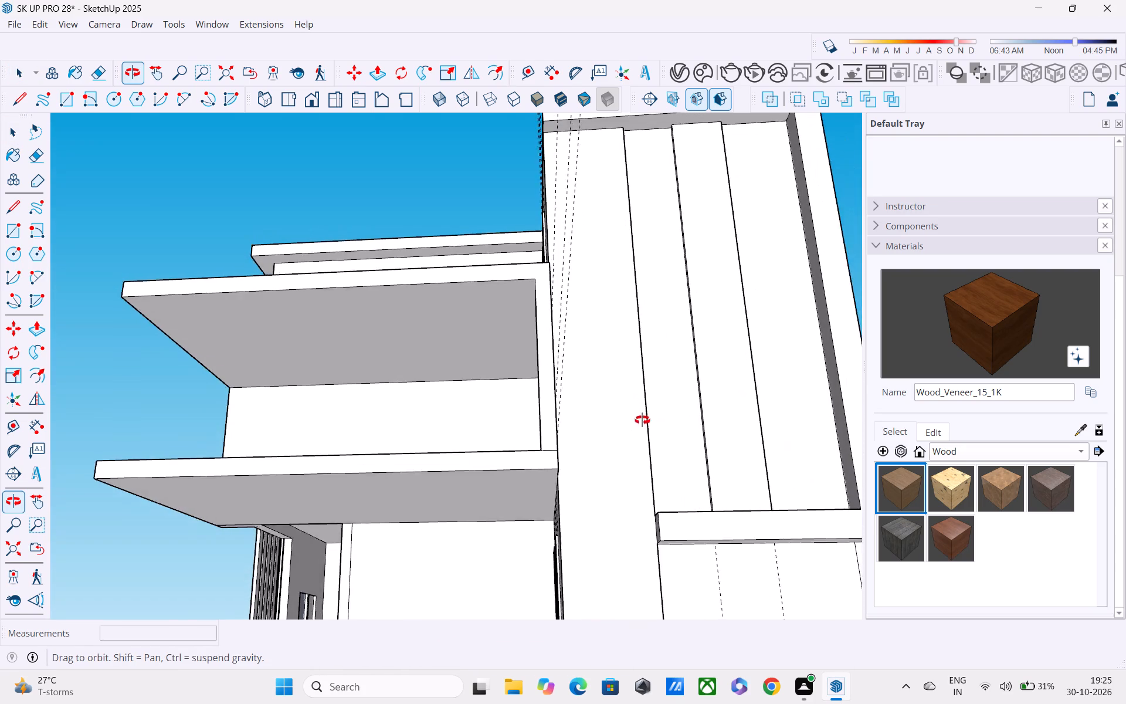
middle_click_drag(642, 420, 632, 415)
Copy the top edge of the recessed panel beside the plain wall strip 2" downward.
scroll(619, 377, "up", 5)
middle_click_drag(624, 374, 586, 518)
scroll(572, 514, "down", 3)
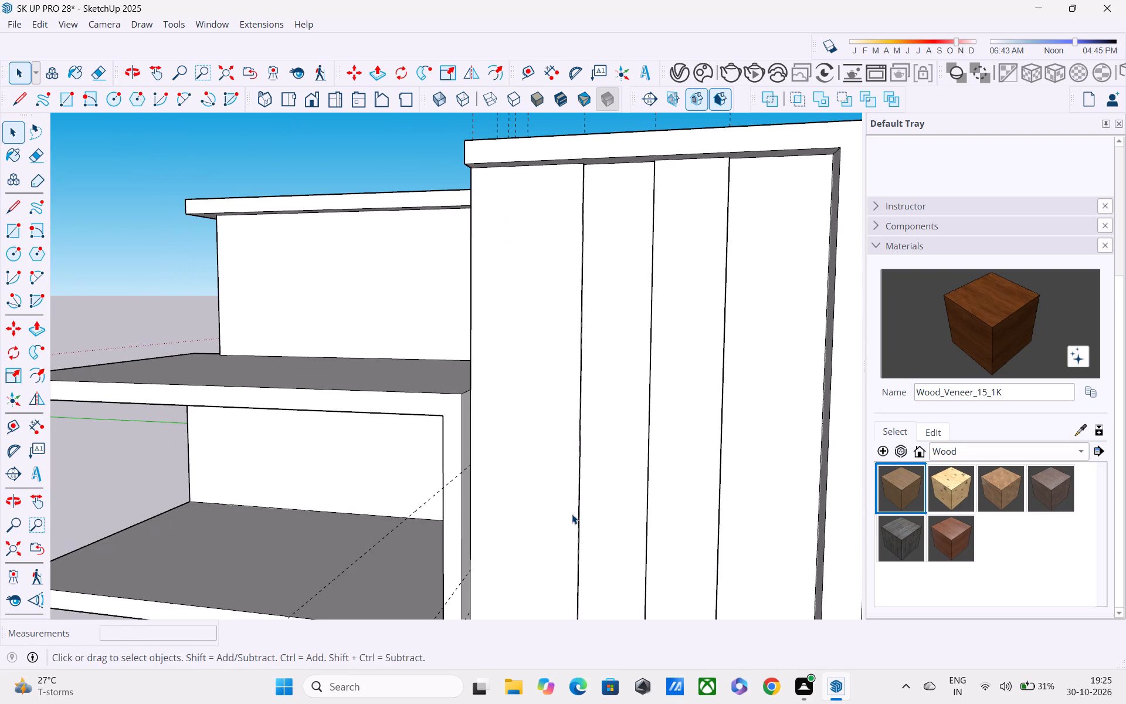
key("l")
key("space")
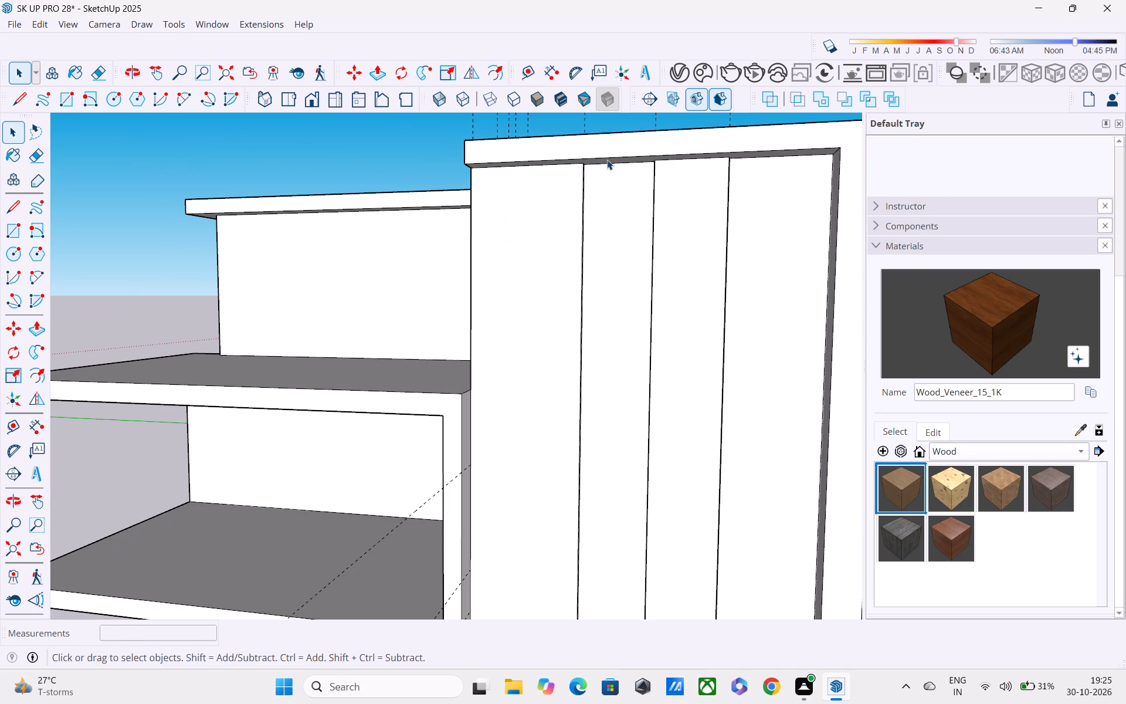
left_click(607, 164)
key("m")
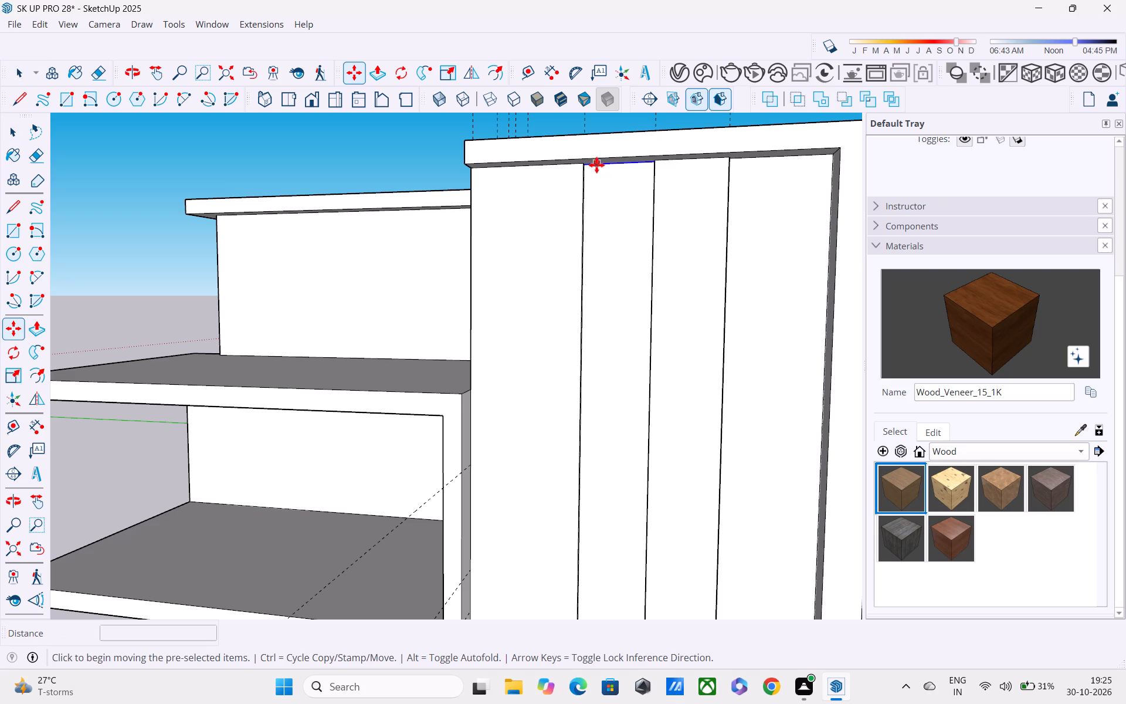
left_click(585, 164)
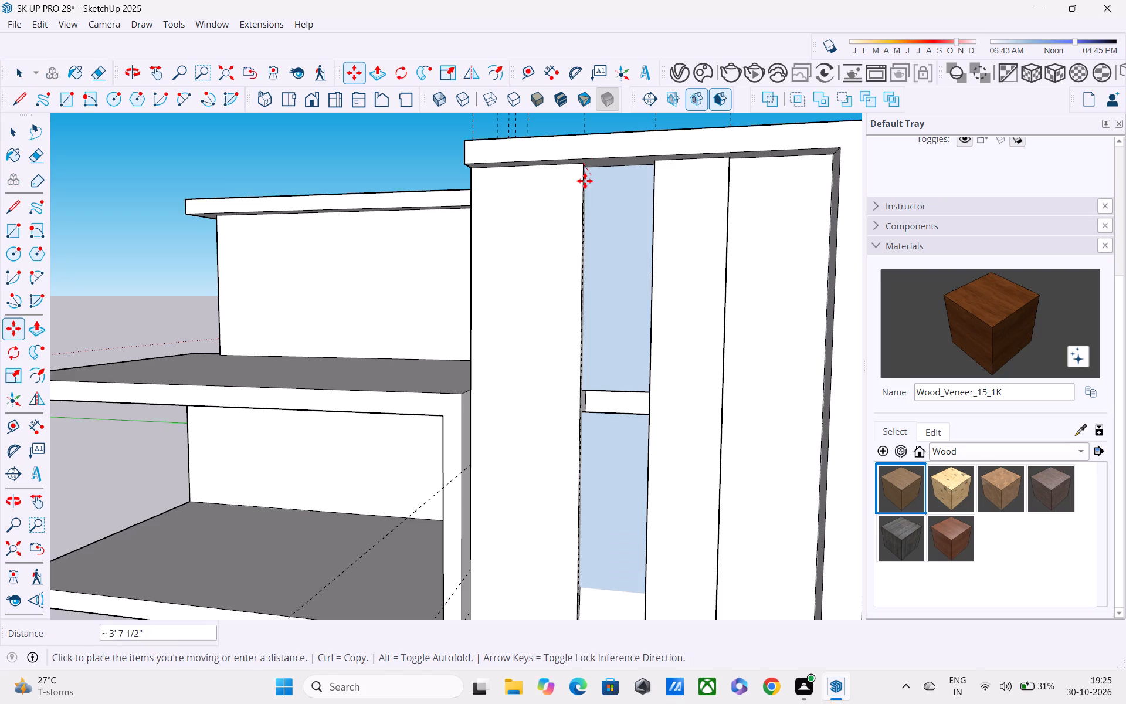
scroll(593, 195, "up", 7)
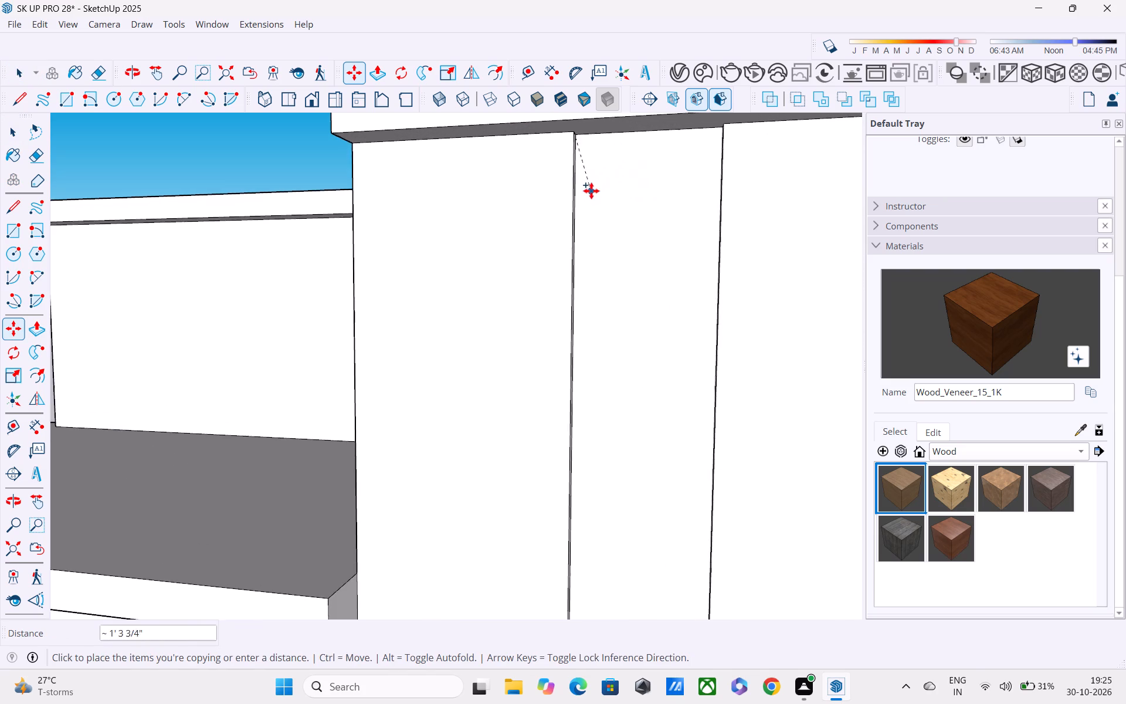
scroll(592, 188, "up", 2)
middle_click_drag(592, 187, 501, 205)
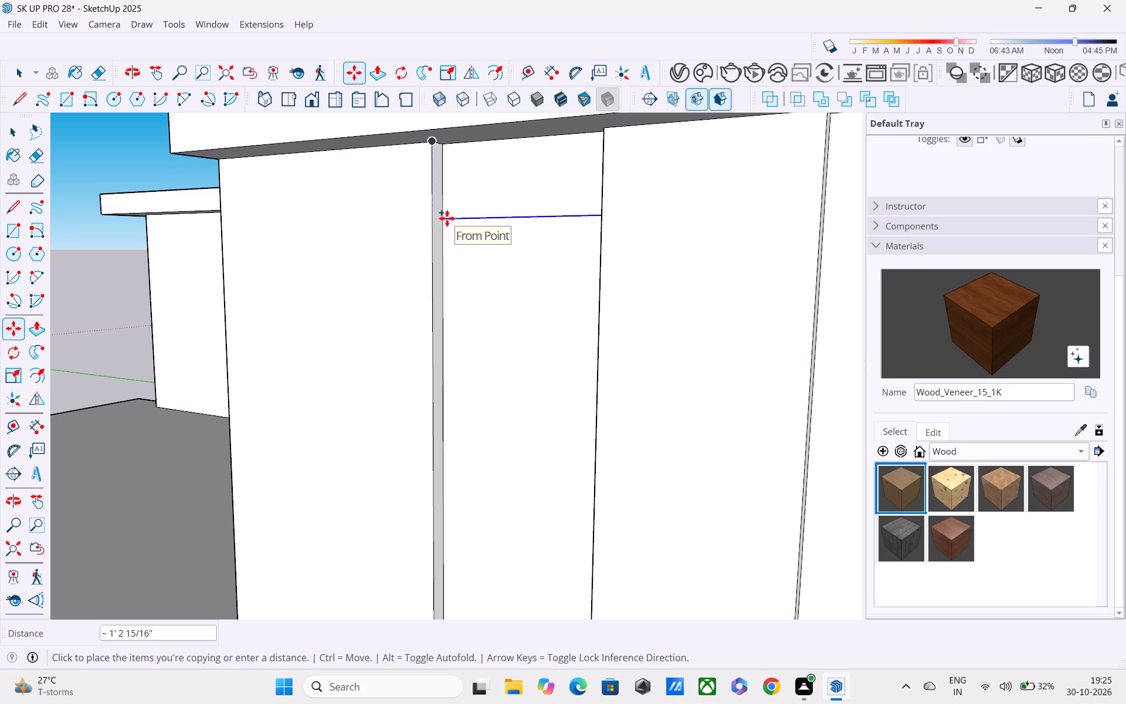
type("2\"")
key("Return")
key("space")
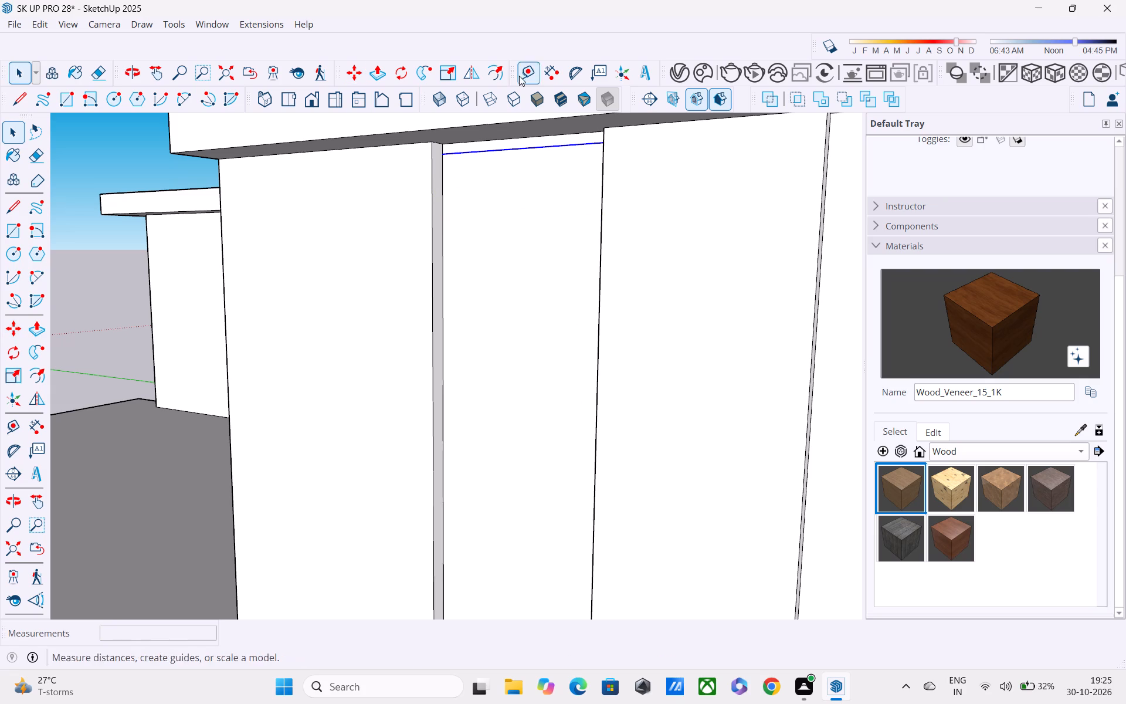
Copy the recessed panel's top edge and the line 2" below it down about 24' 1 7/16" to the bottom ledge, divided into 6 equal intervals.
left_click(511, 138)
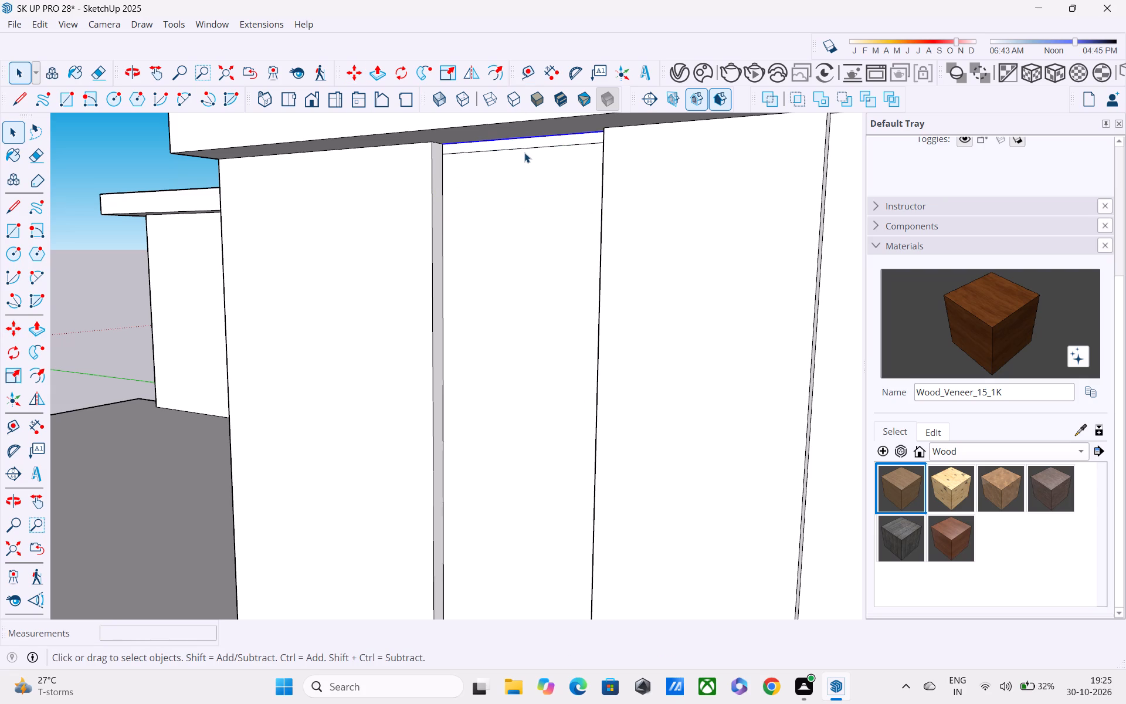
left_click(526, 148, "shift")
key("m")
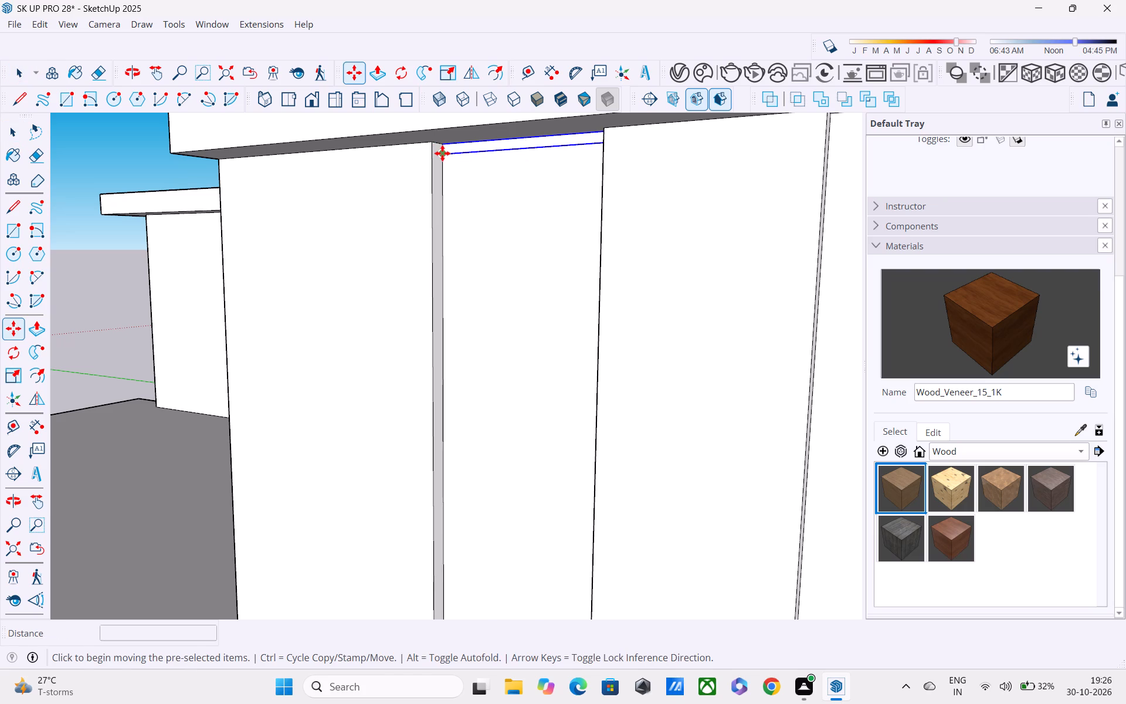
left_click(442, 153)
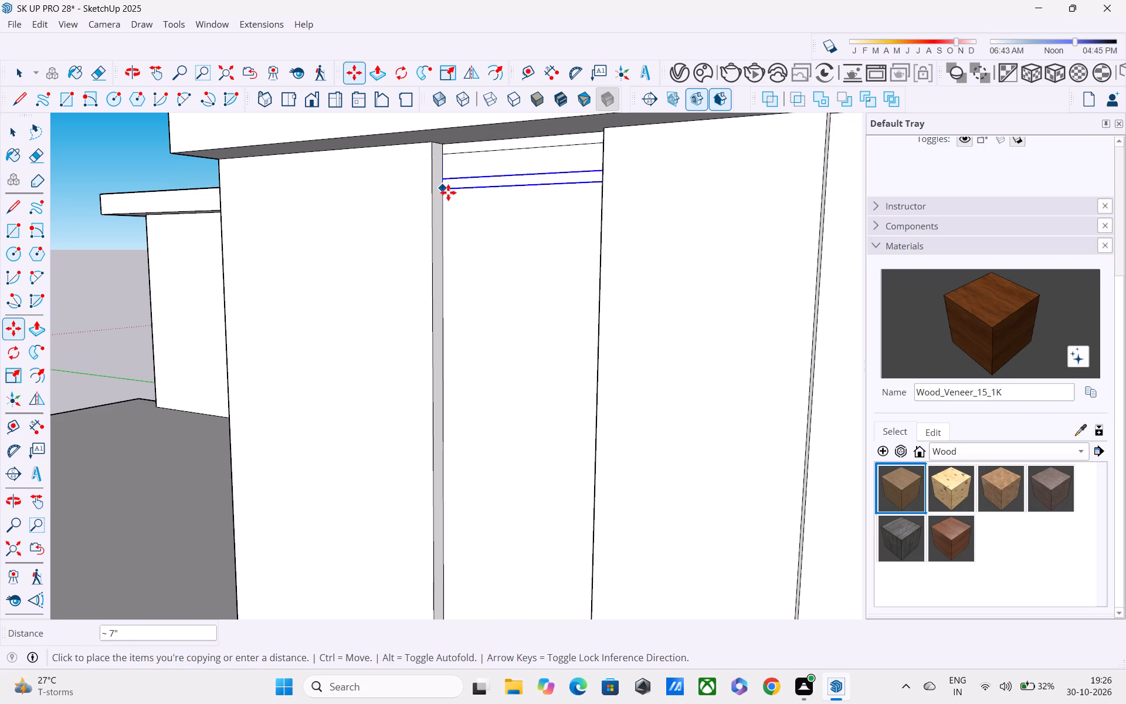
middle_click_drag(451, 201, 450, 62, "shift")
middle_click_drag(461, 304, 428, 55, "shift")
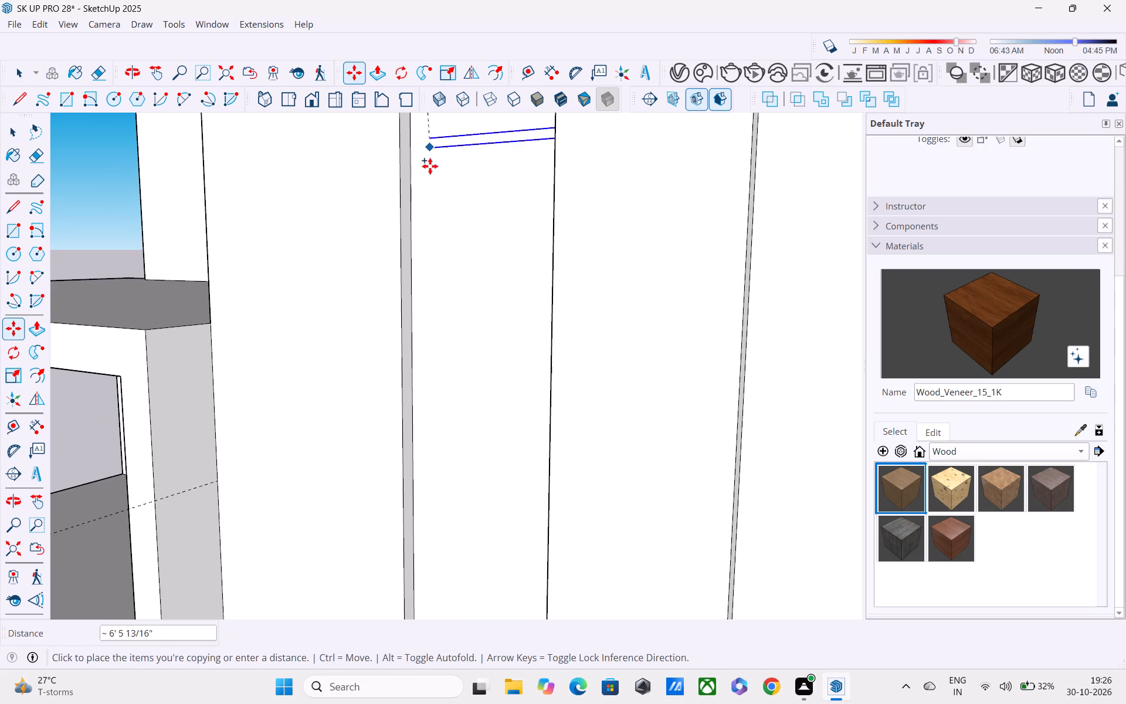
scroll(430, 261, "down", 1)
middle_click_drag(432, 279, 462, 59)
middle_click_drag(455, 312, 454, 126, "shift")
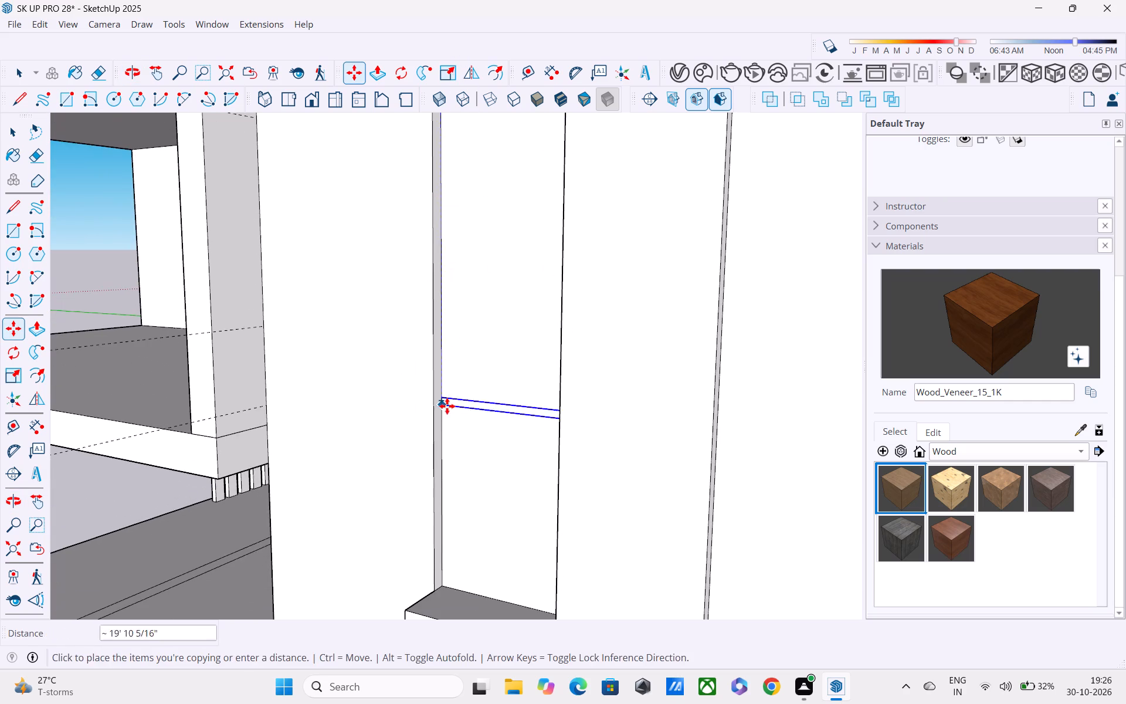
middle_click_drag(447, 406, 422, 170)
scroll(421, 342, "up", 4)
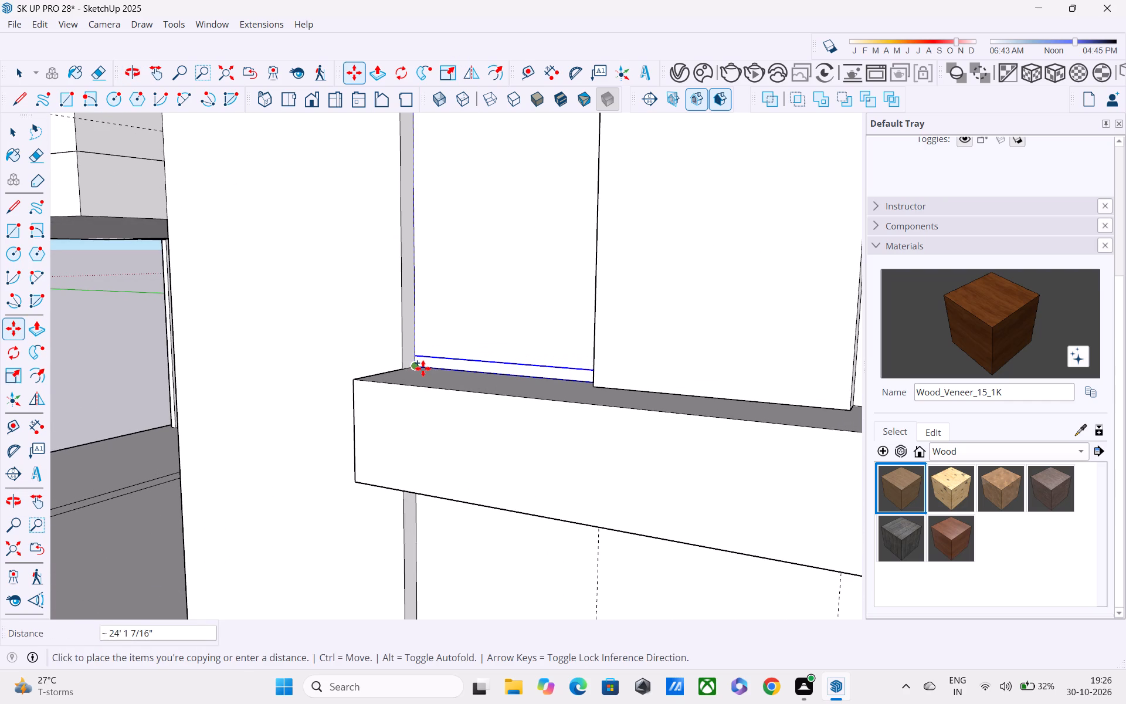
left_click(423, 368)
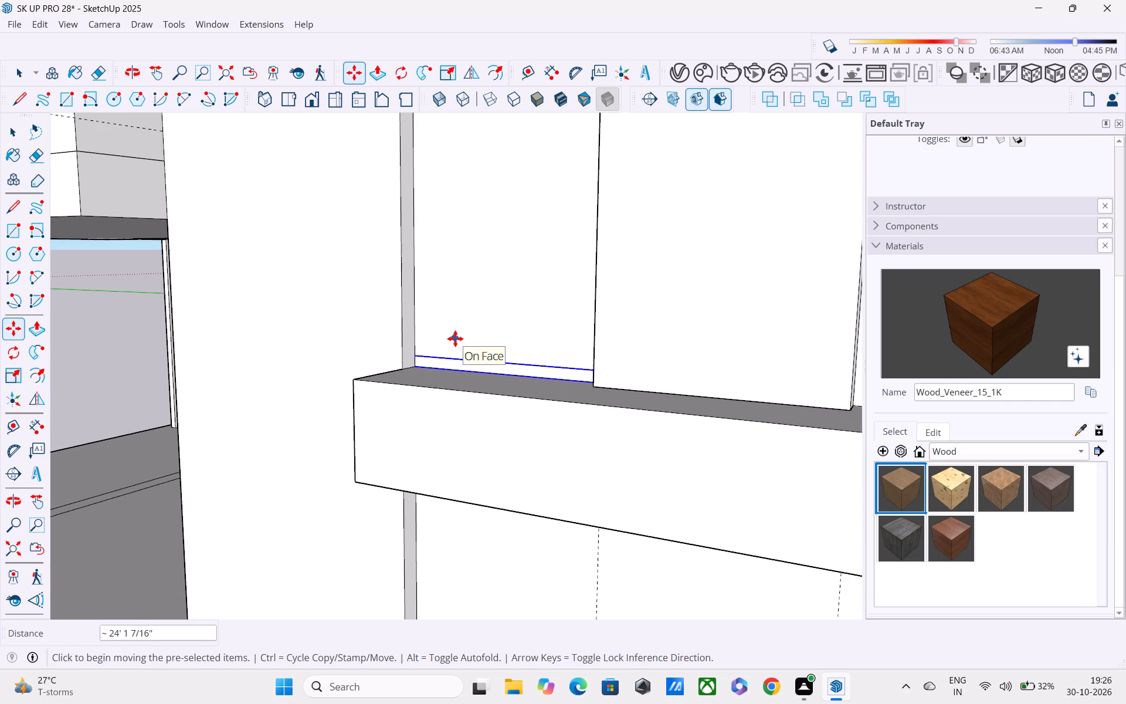
key("slash")
key("6")
key("Return")
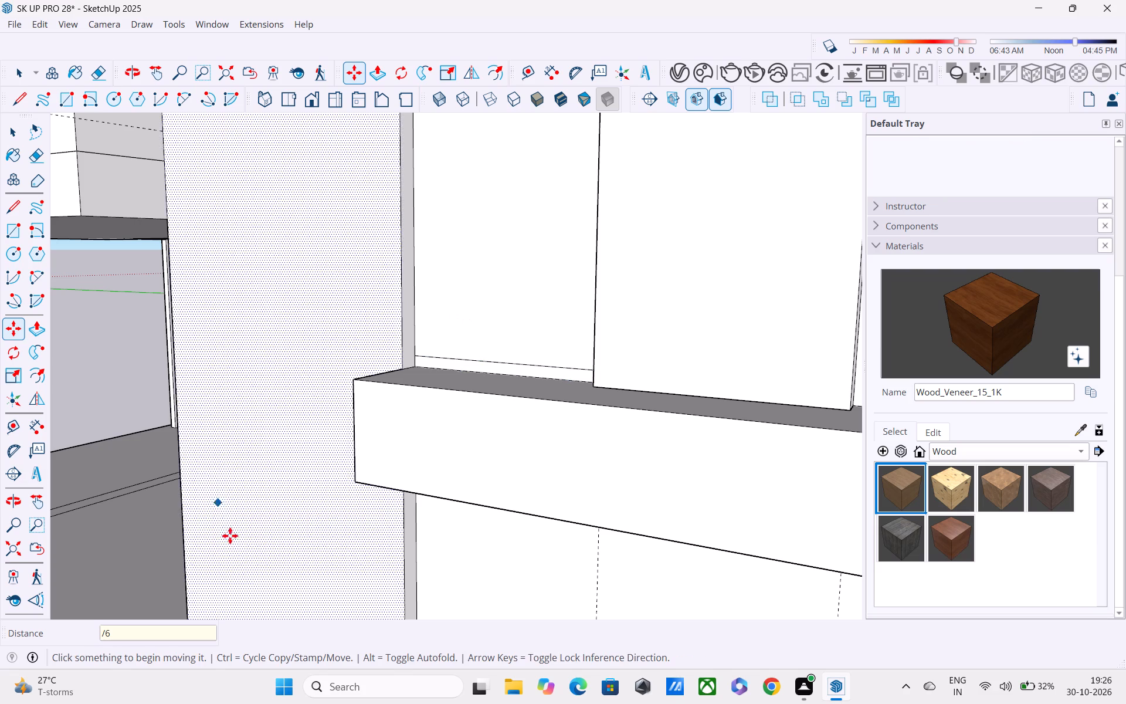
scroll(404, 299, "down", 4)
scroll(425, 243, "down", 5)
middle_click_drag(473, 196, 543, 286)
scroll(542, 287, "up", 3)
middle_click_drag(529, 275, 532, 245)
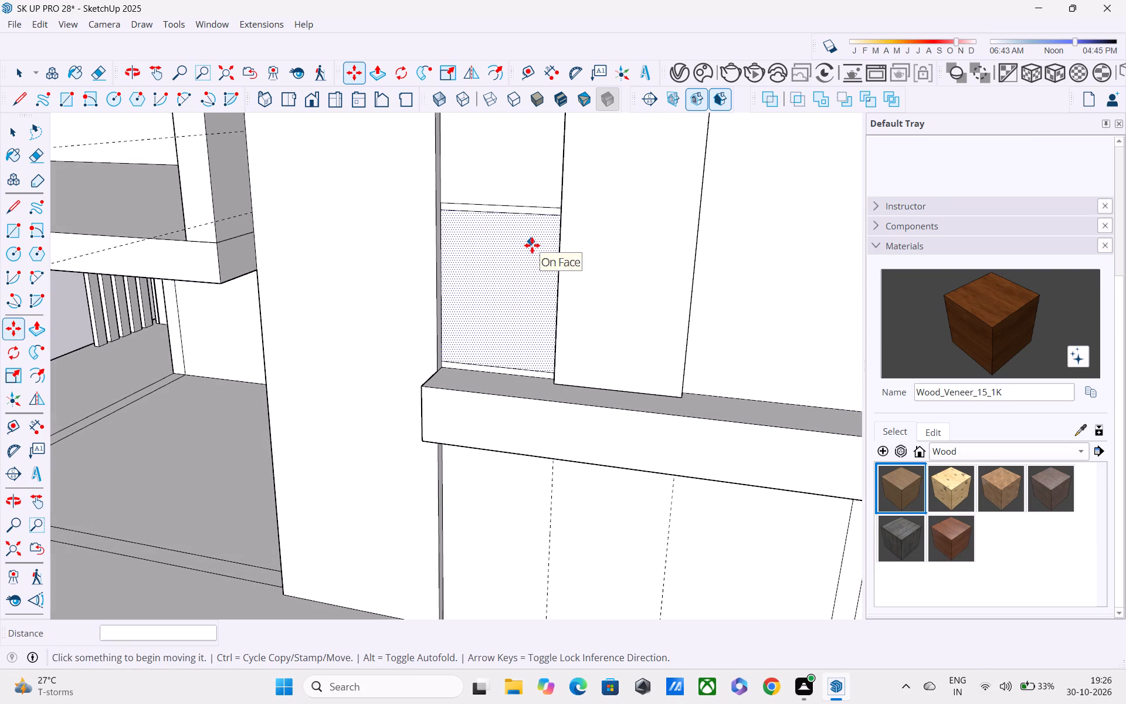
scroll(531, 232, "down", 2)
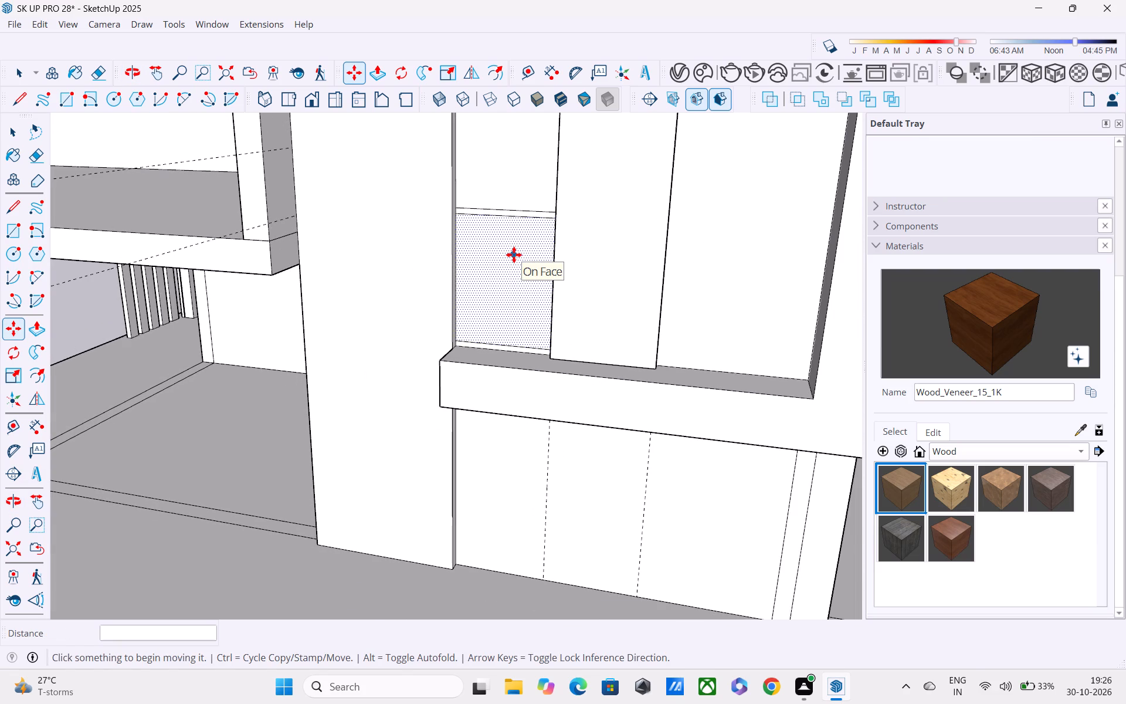
Paint the six recessed panels between the 2" bands with the Glass_Mirror_01 material from the Glass collection.
middle_click_drag(520, 266, 555, 351, "shift")
left_click(948, 451)
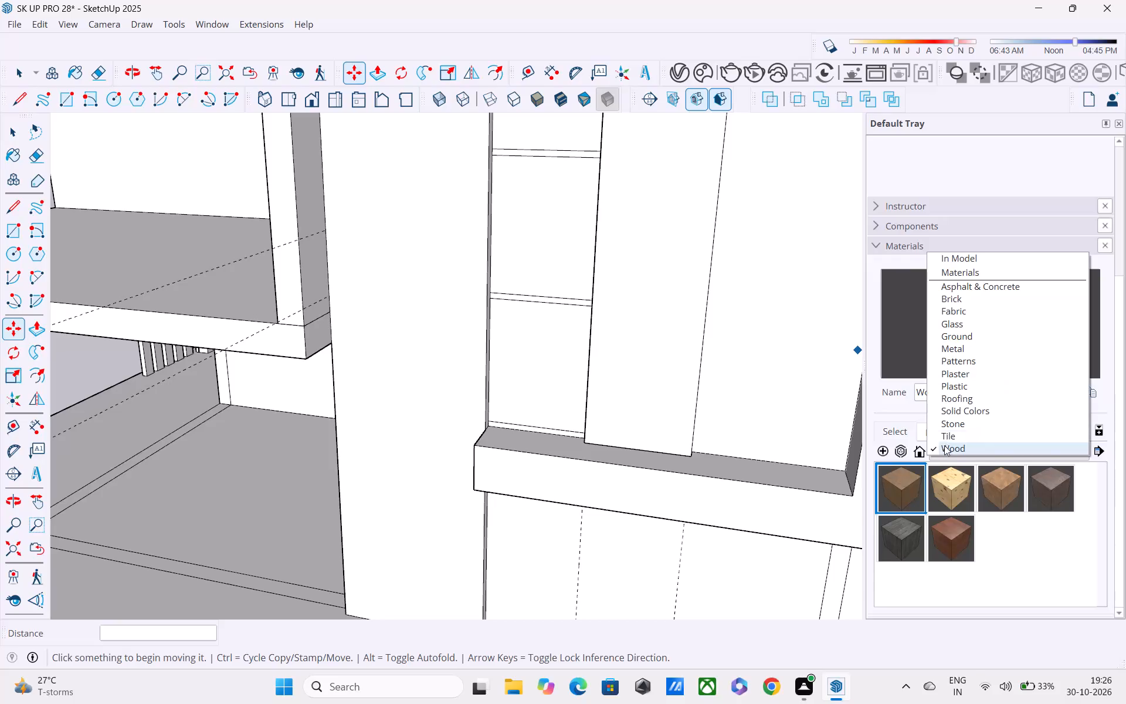
left_click(951, 325)
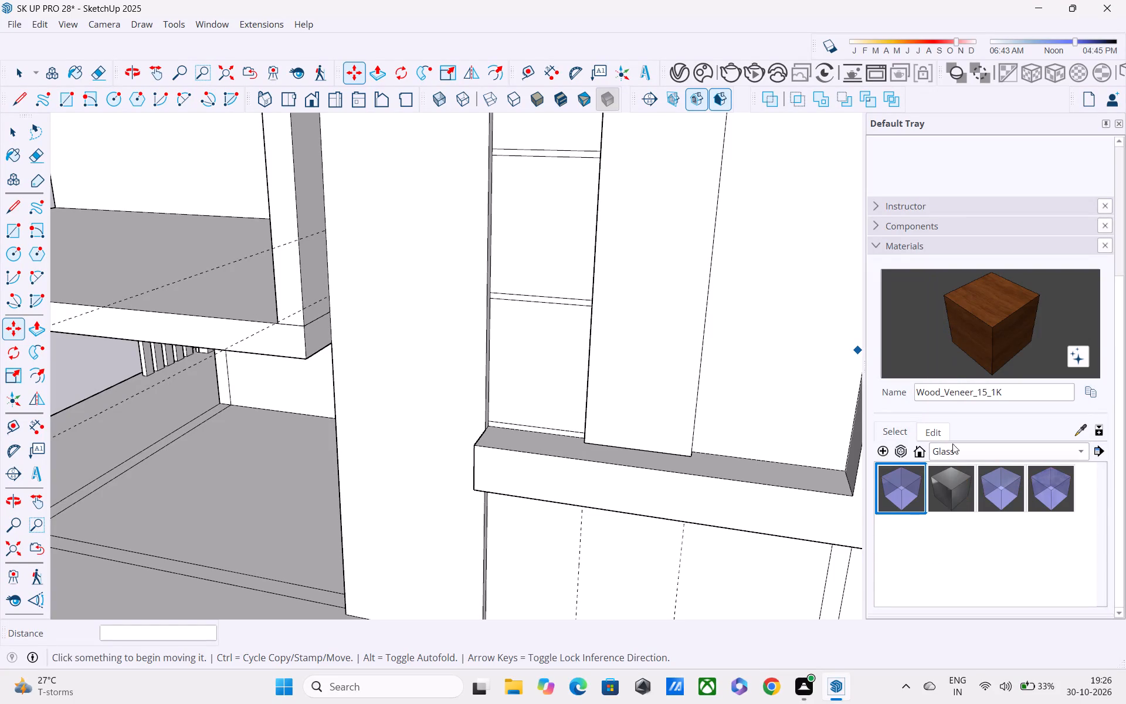
left_click(948, 485)
left_click(513, 364)
middle_click_drag(513, 362, 530, 515, "shift")
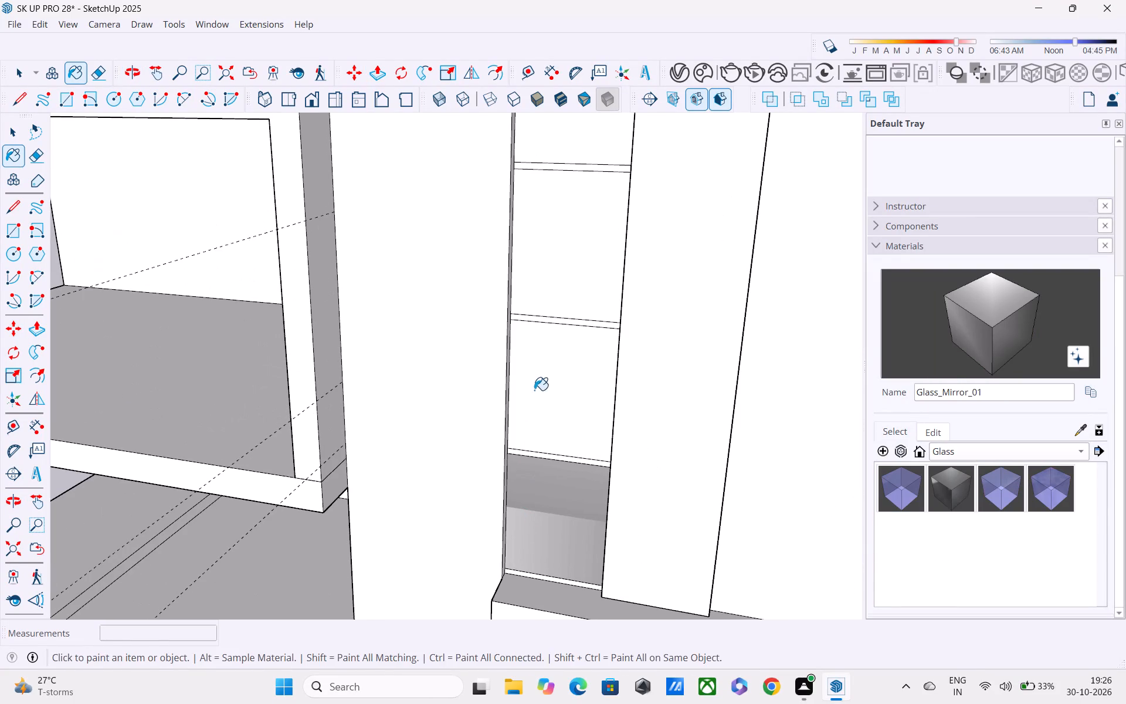
left_click(534, 390)
middle_click_drag(536, 411, 536, 550, "shift")
left_click(534, 401)
left_click(541, 301)
middle_click_drag(549, 343, 569, 589, "shift")
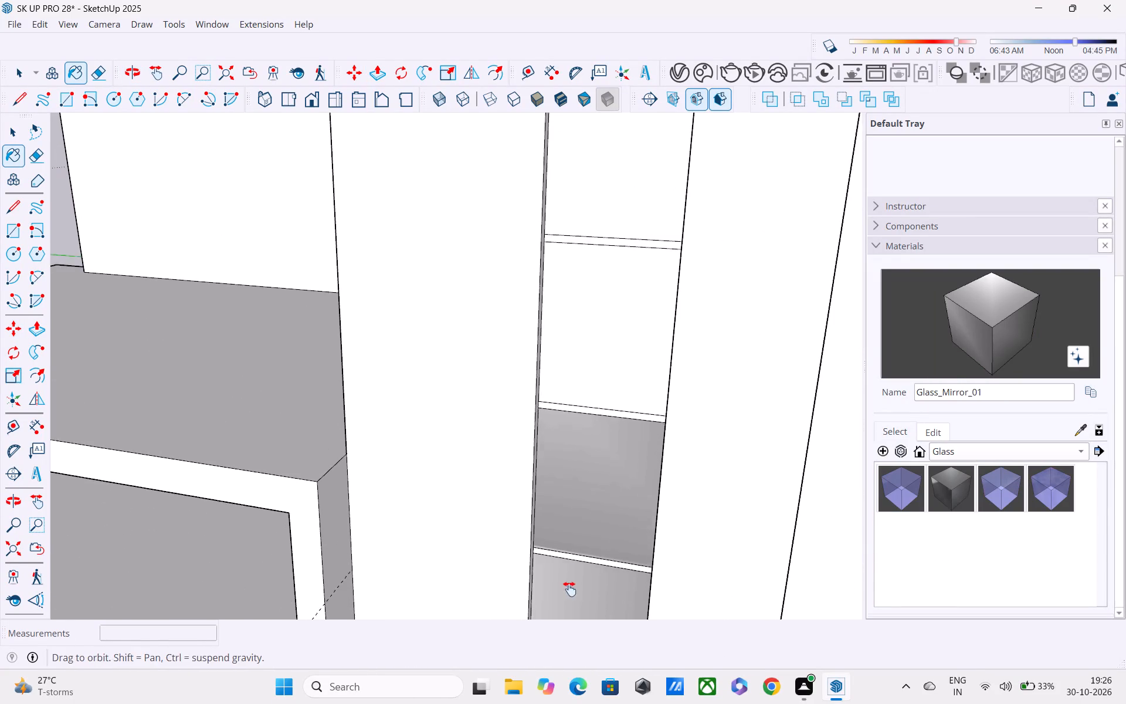
middle_click_drag(569, 589, 572, 600, "shift")
left_click(572, 411)
left_click(593, 187)
middle_click_drag(601, 243, 612, 641, "shift")
middle_click_drag(605, 601, 605, 597)
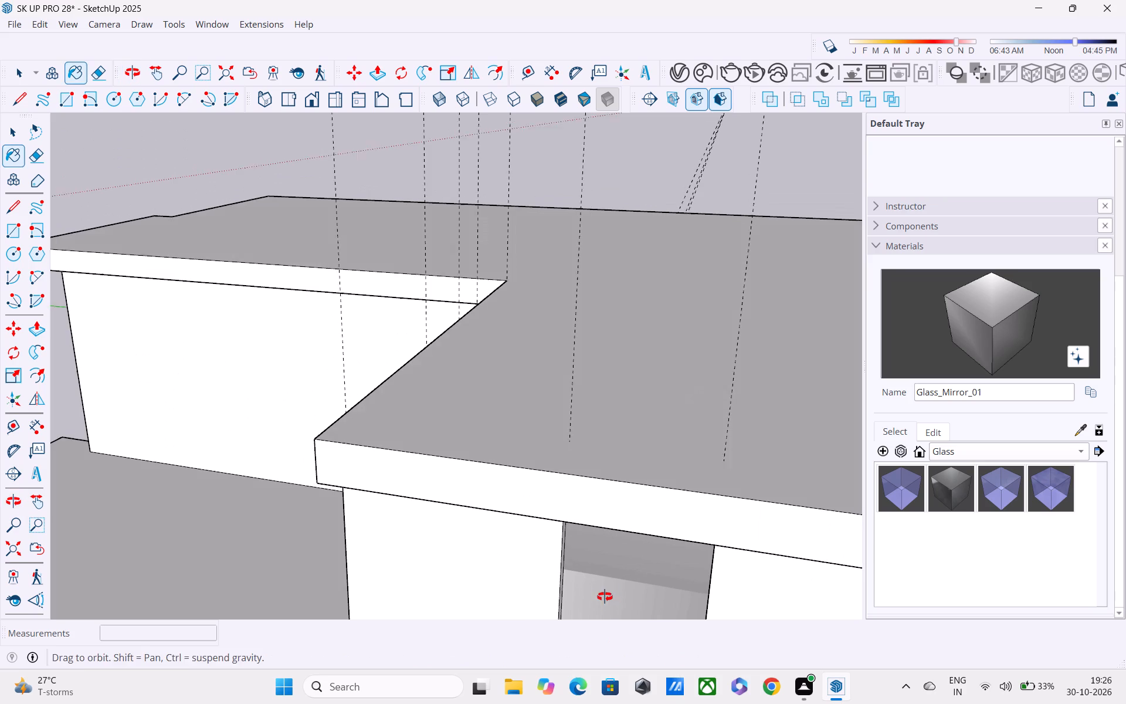
middle_click_drag(605, 597, 605, 486)
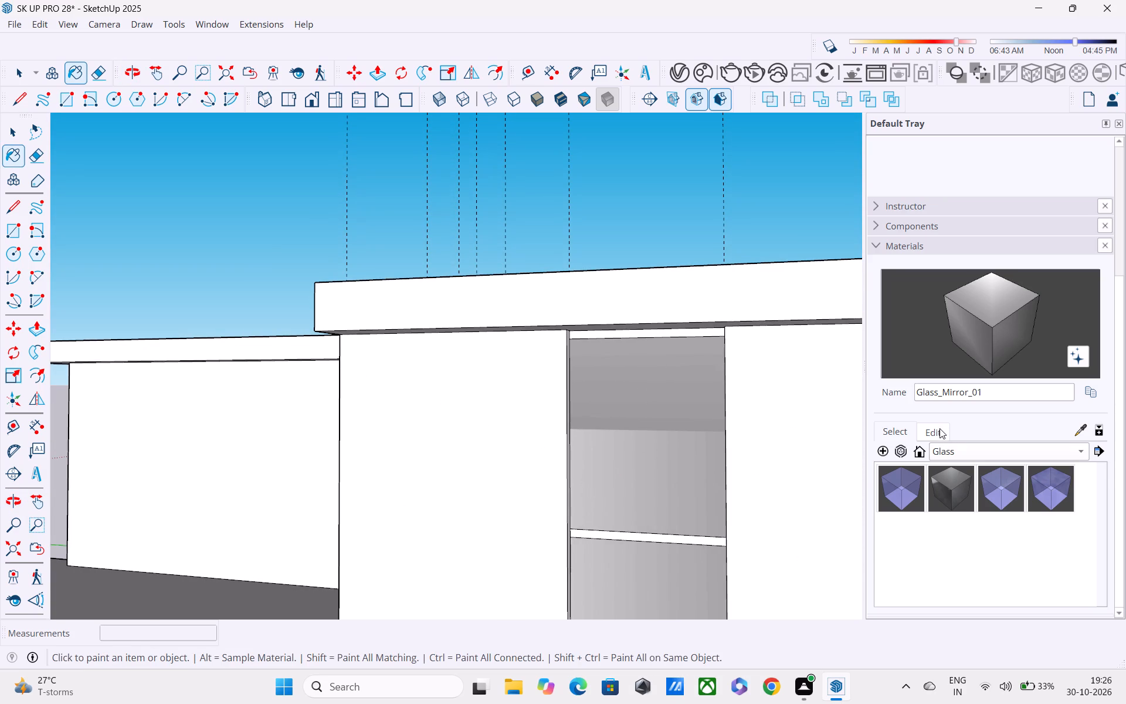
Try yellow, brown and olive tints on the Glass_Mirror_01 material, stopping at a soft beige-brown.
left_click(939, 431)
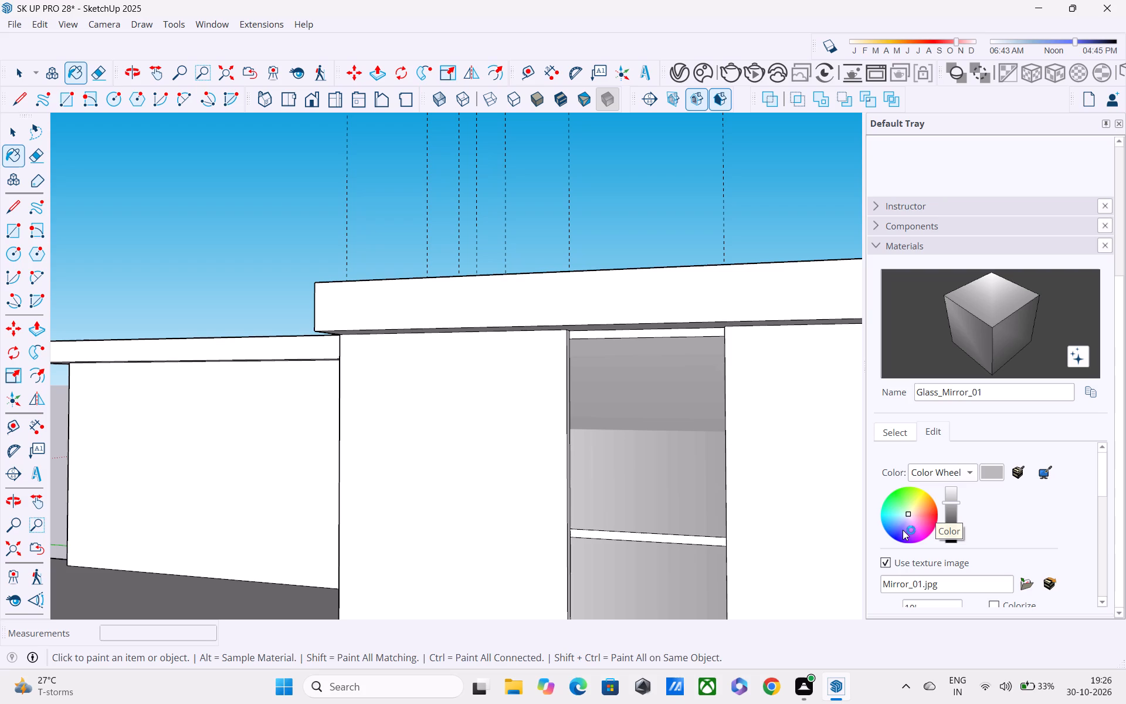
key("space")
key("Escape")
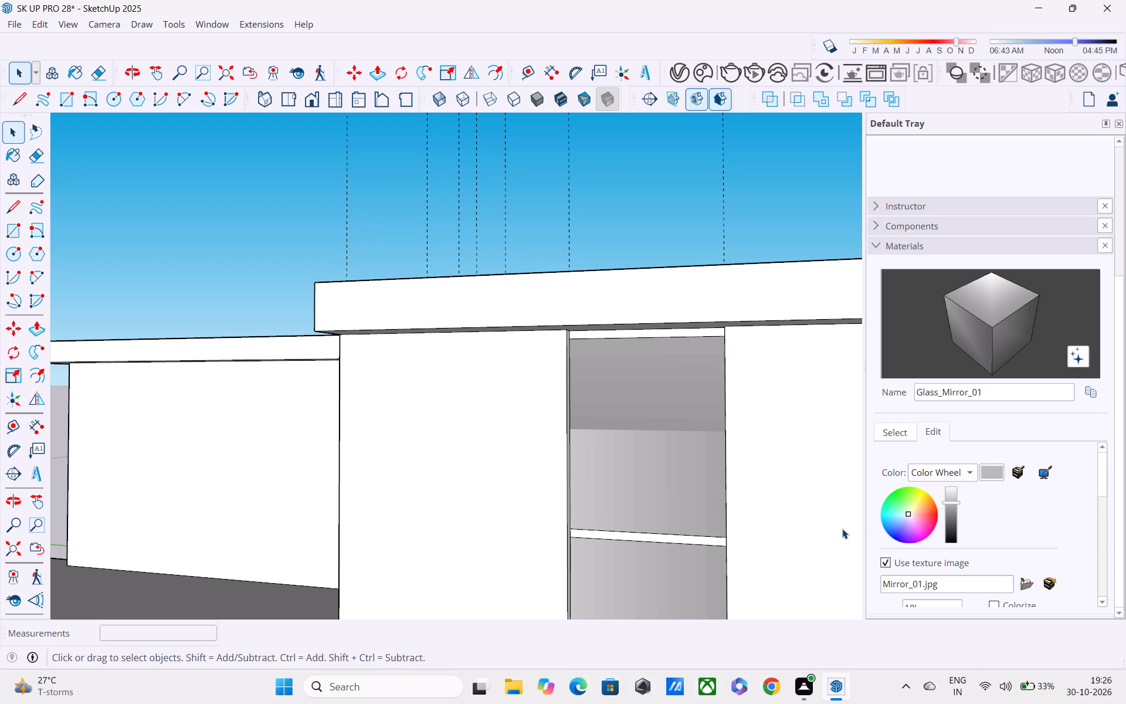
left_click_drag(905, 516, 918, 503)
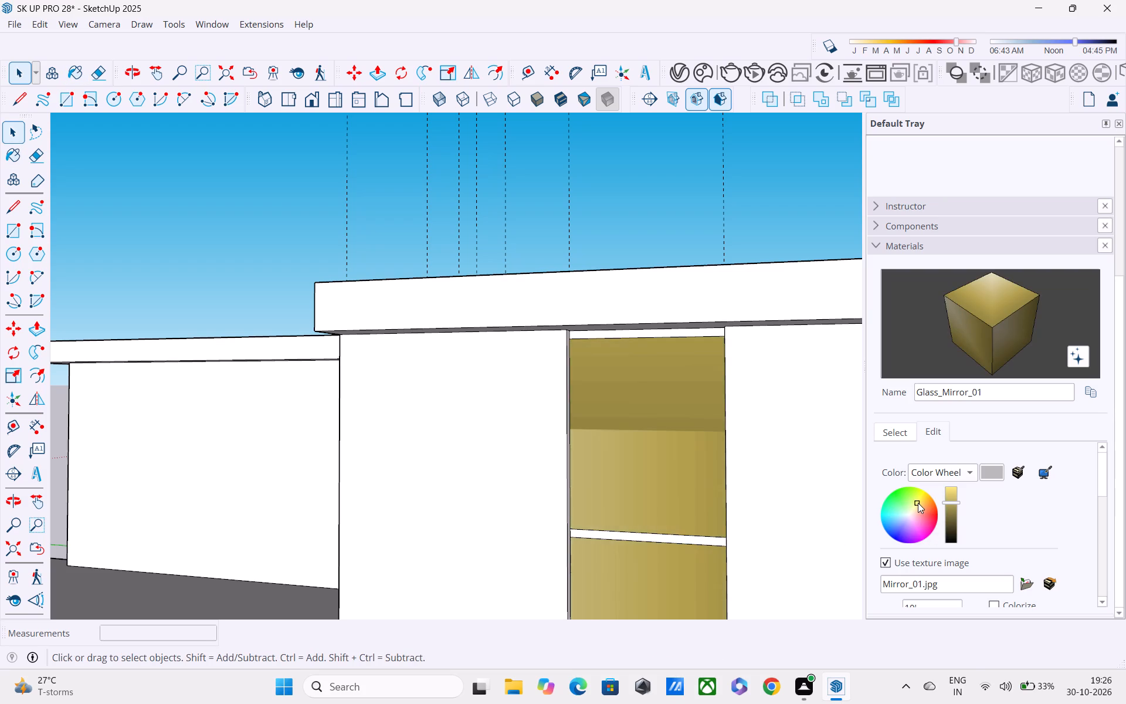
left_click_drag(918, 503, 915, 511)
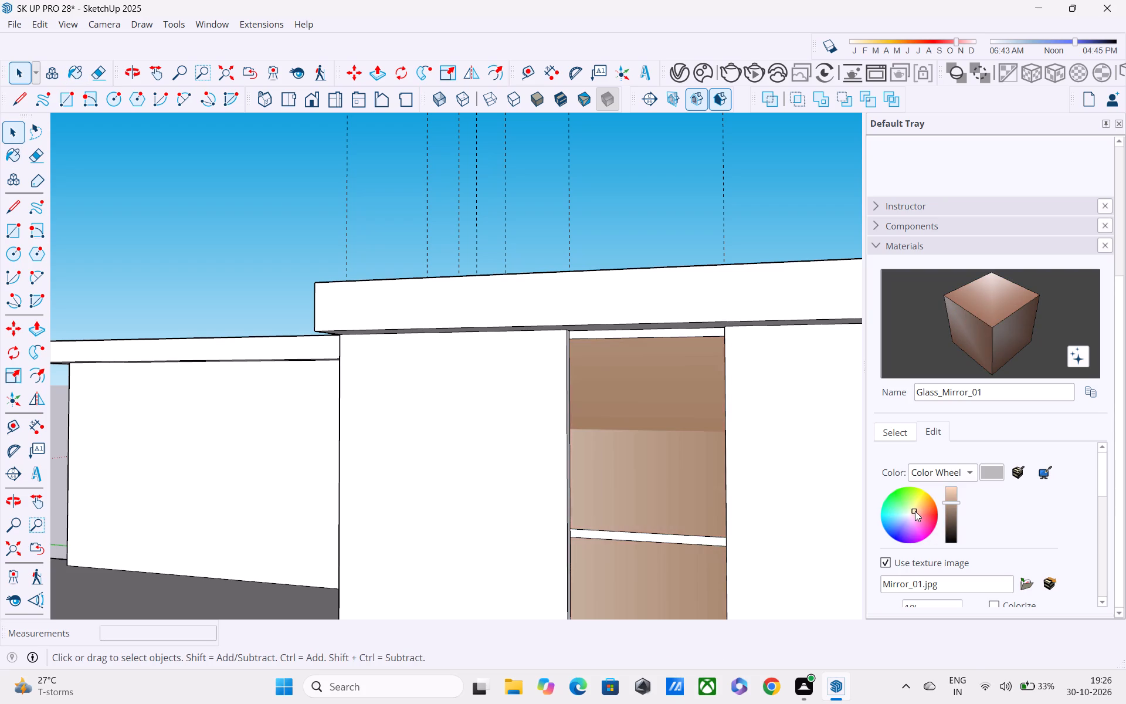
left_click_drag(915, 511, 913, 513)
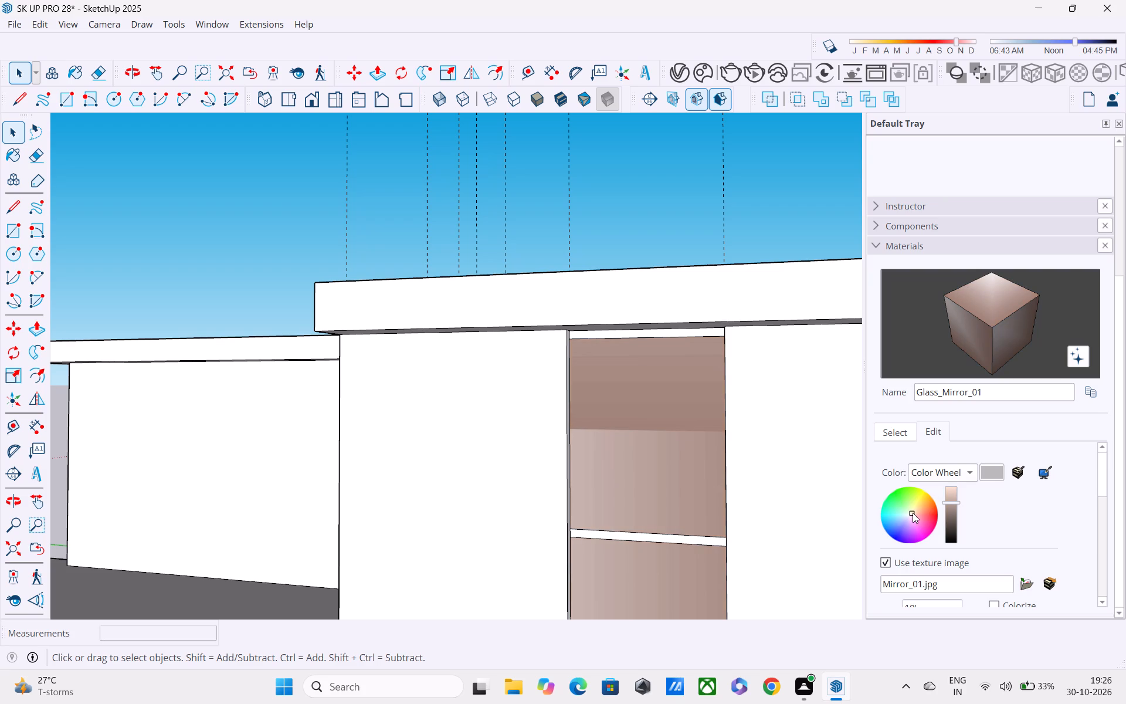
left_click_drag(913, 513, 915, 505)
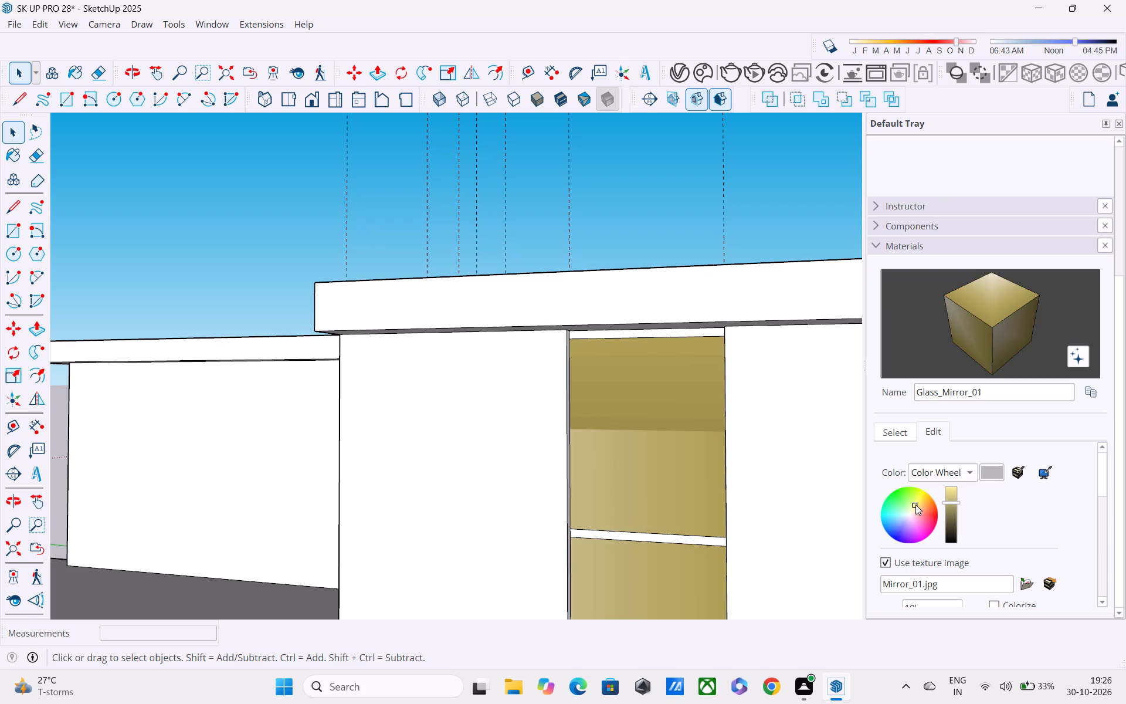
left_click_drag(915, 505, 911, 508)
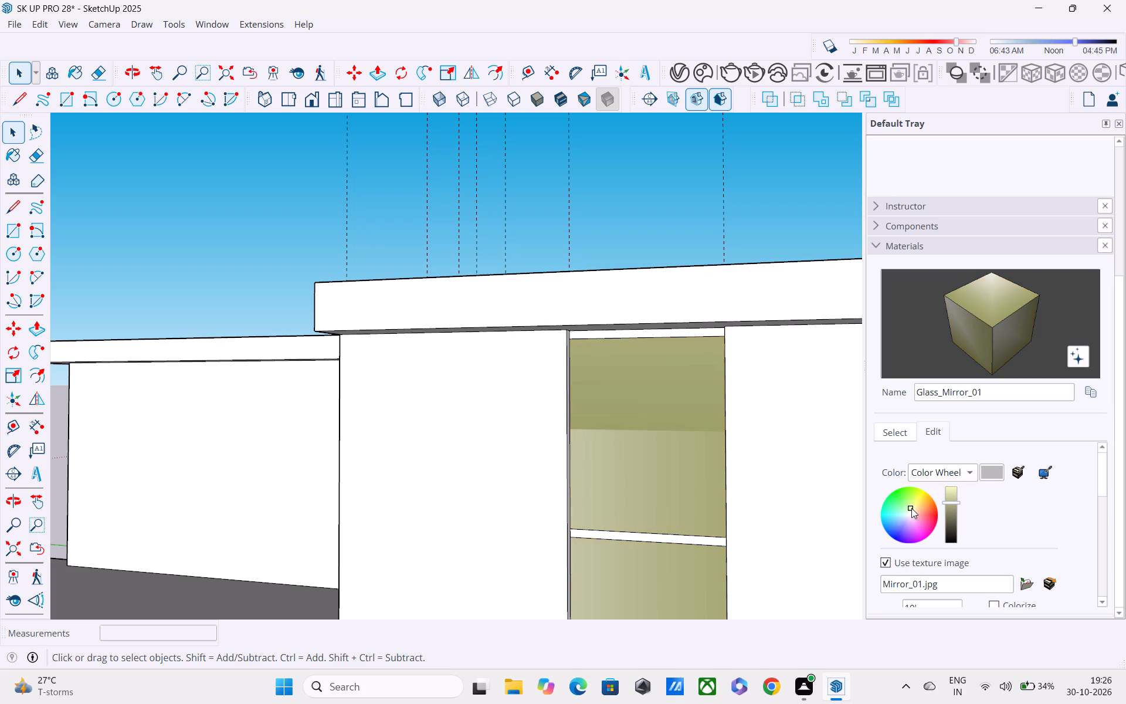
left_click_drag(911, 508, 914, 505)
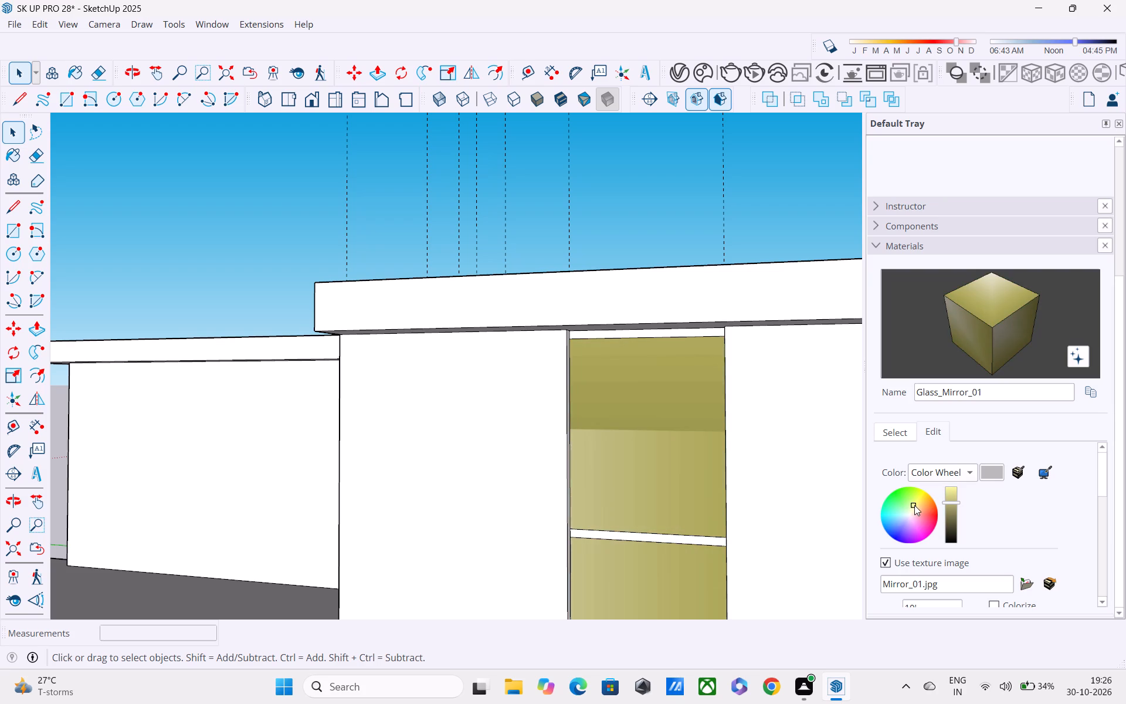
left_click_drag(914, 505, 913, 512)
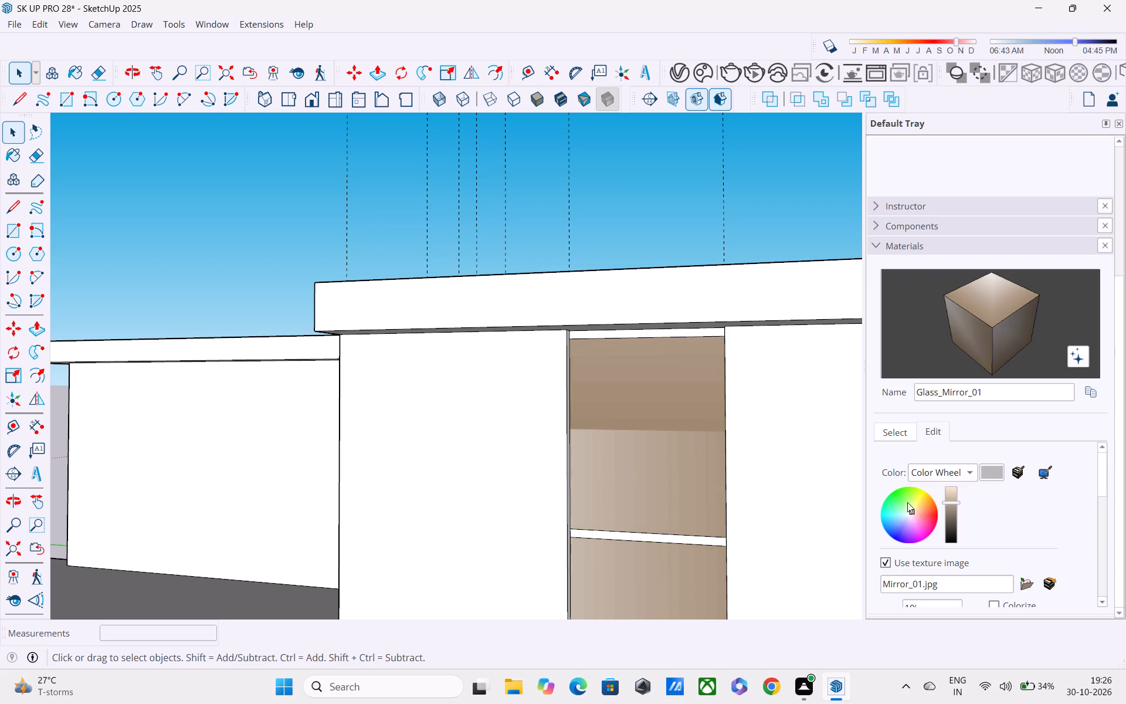
Shift the Glass_Mirror_01 material's tint to a golden tan, keeping its texture image.
scroll(907, 502, "down", 4)
scroll(752, 530, "down", 3)
middle_click_drag(723, 540, 696, 442, "shift")
scroll(669, 455, "down", 6)
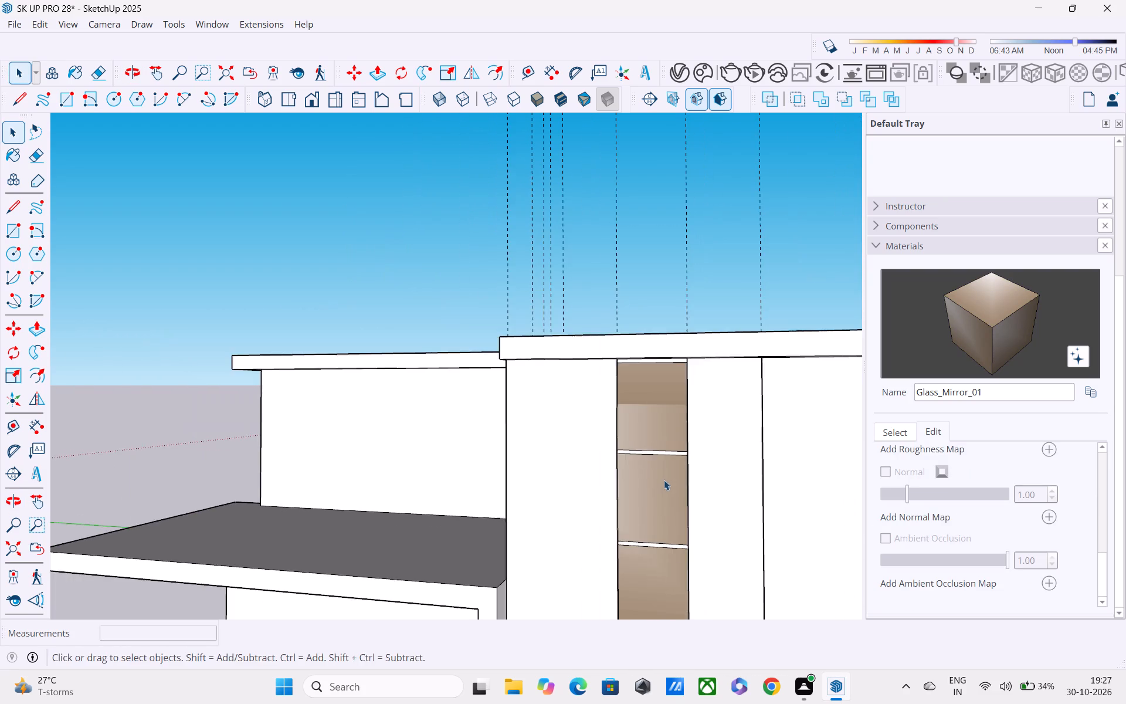
middle_click_drag(664, 480, 632, 365, "shift")
scroll(631, 363, "up", 1, "shift")
scroll(630, 365, "down", 4)
scroll(989, 468, "up", 1)
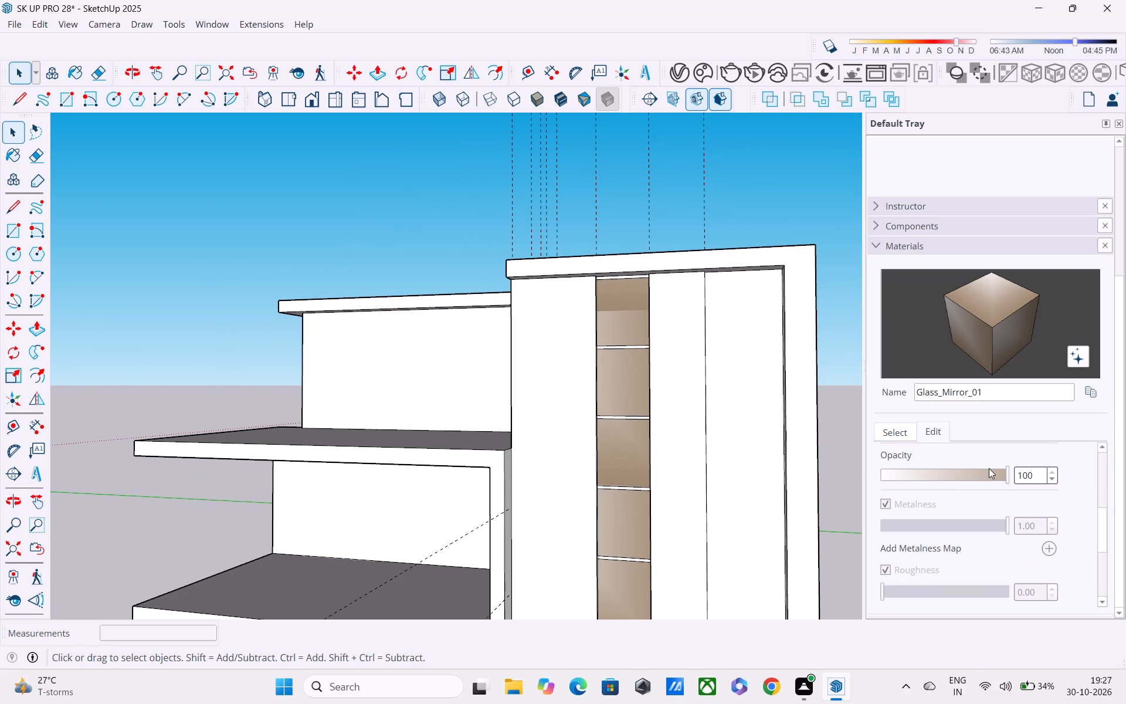
scroll(965, 478, "up", 1)
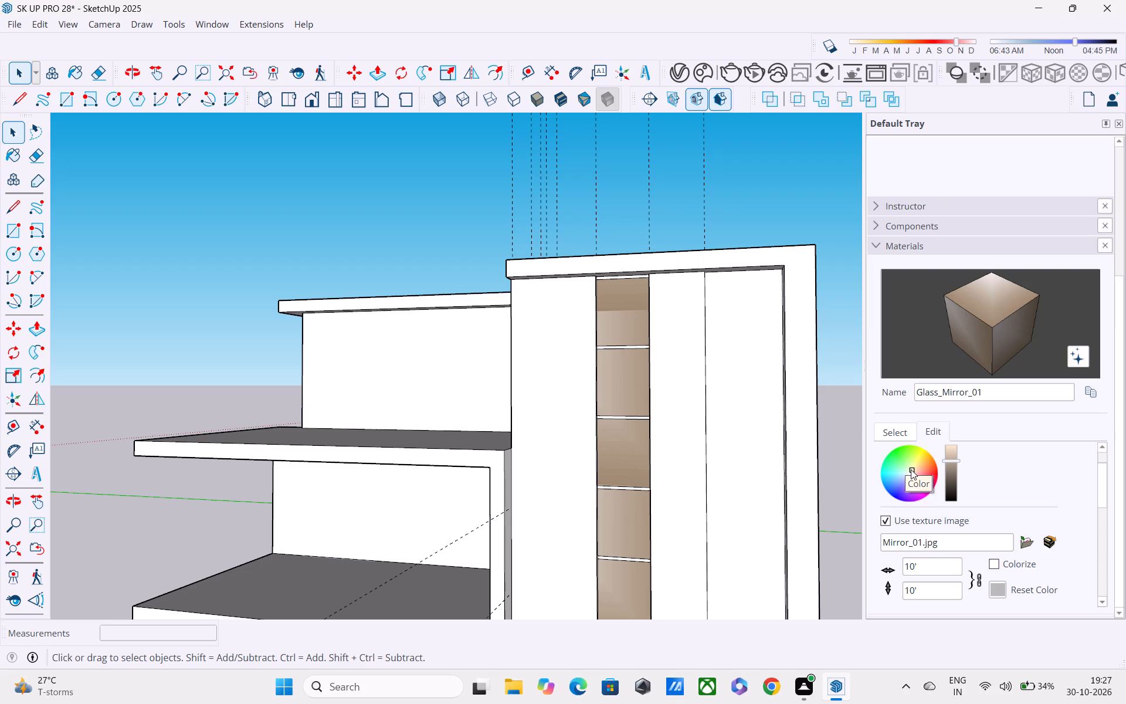
left_click(911, 469)
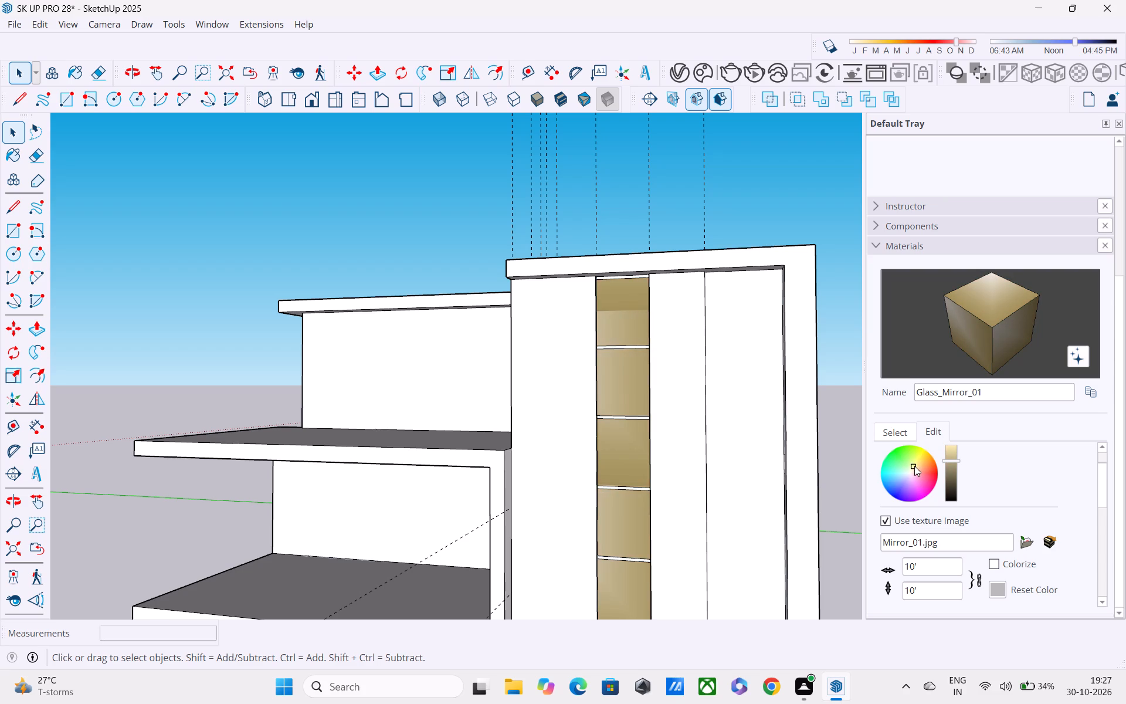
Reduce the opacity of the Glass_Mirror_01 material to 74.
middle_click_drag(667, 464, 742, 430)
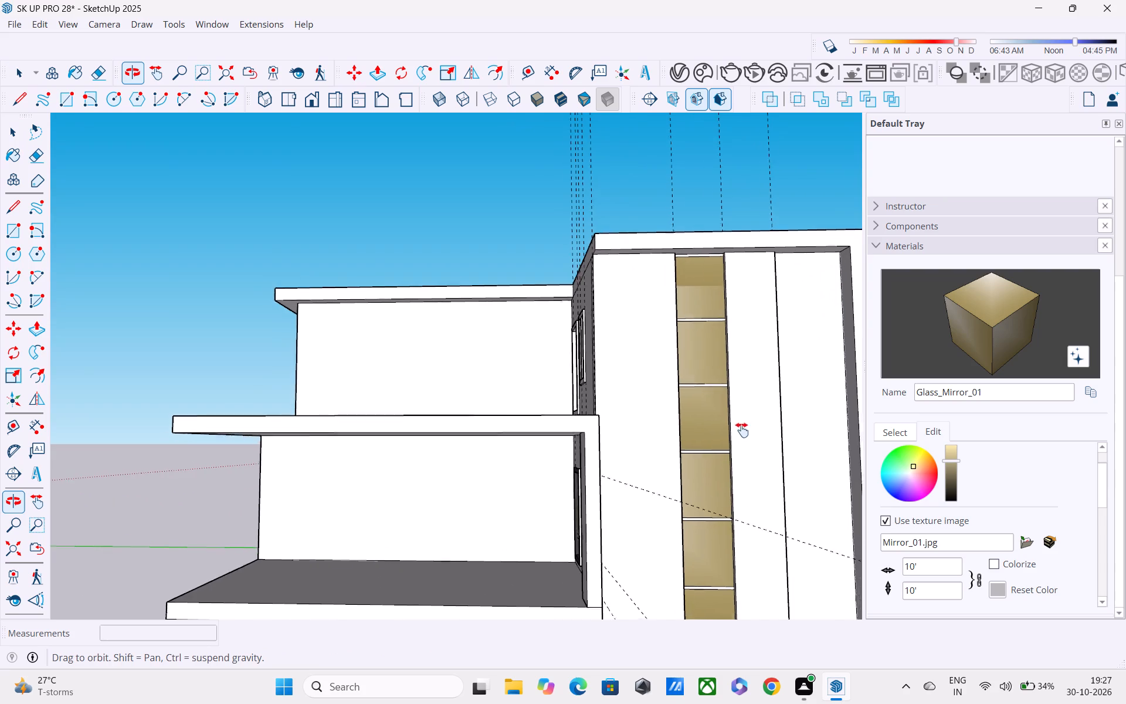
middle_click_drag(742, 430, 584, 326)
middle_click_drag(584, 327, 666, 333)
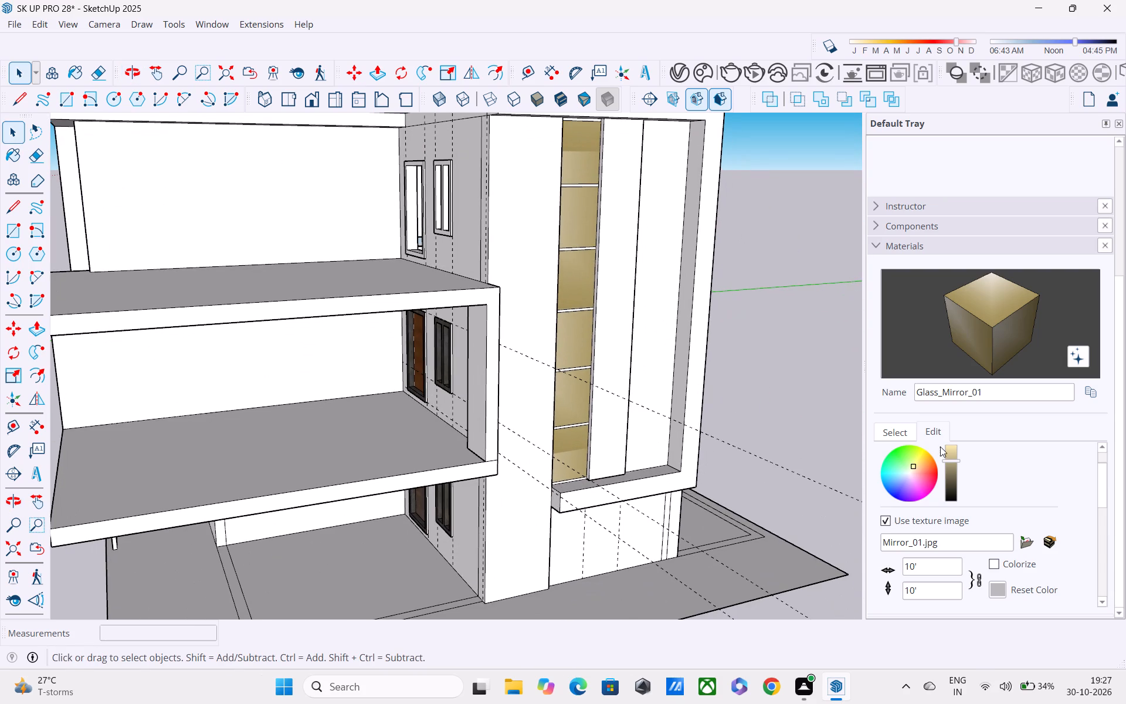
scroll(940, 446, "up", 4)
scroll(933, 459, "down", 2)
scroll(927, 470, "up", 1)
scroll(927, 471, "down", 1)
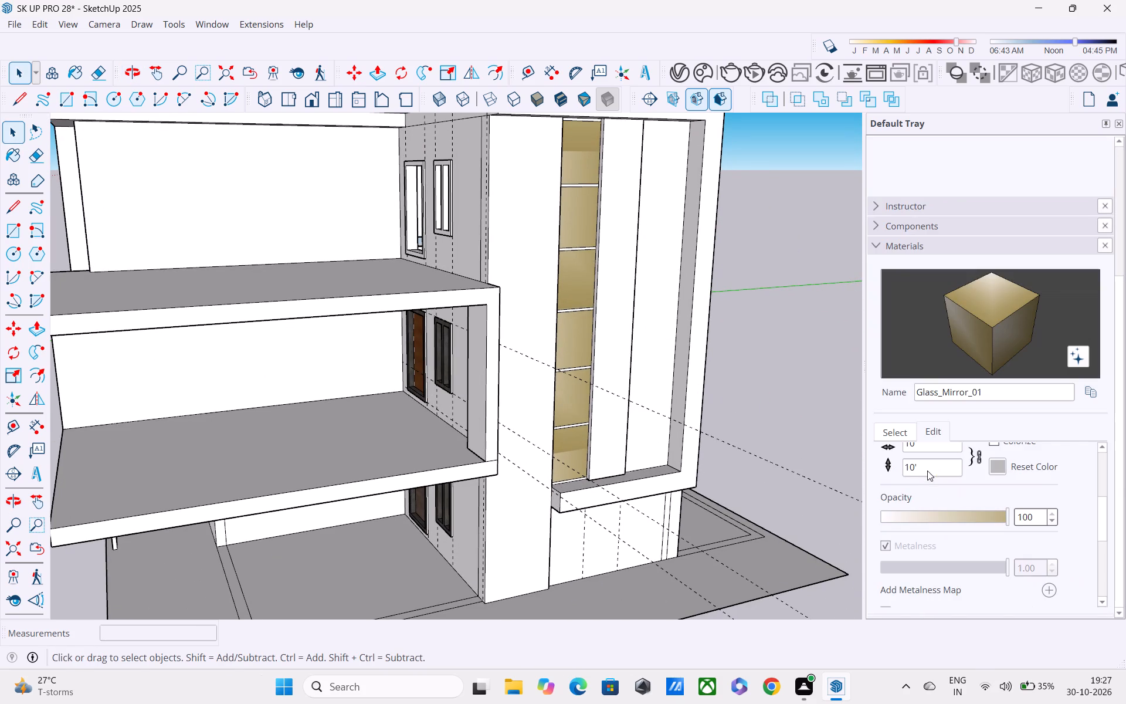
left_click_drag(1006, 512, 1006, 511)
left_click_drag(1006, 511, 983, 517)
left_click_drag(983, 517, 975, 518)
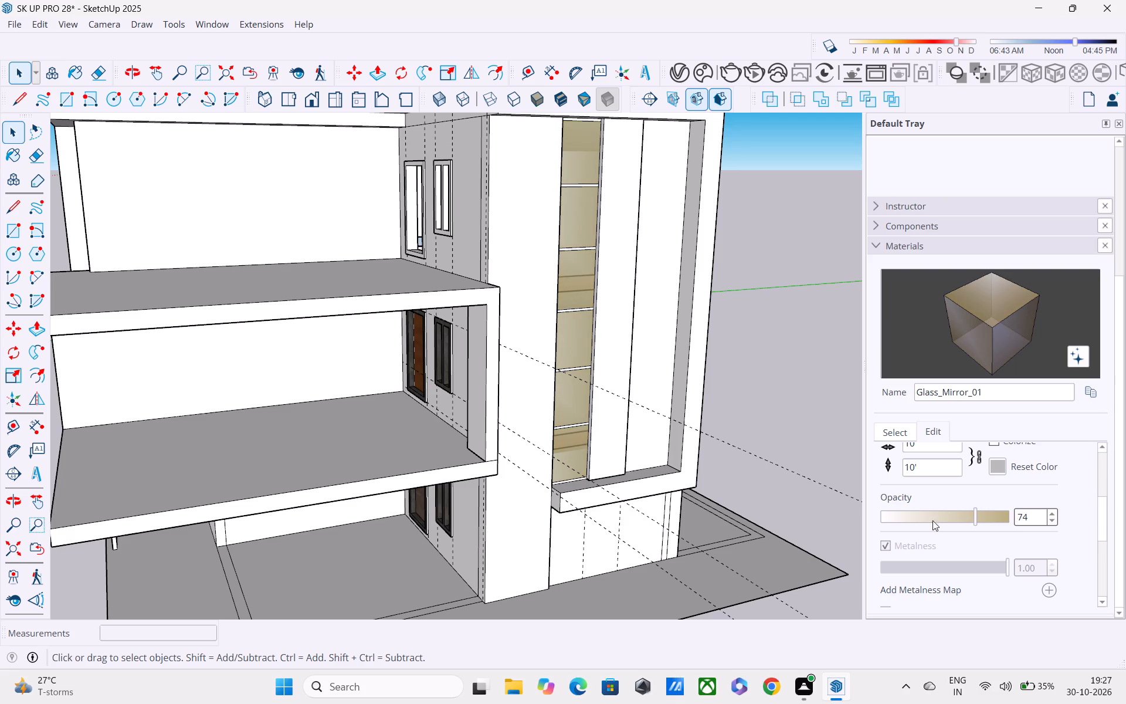
Raise the opacity of the Glass_Mirror_01 material to 98 after checking the panels up close.
middle_click_drag(631, 439, 592, 356)
scroll(588, 348, "up", 2)
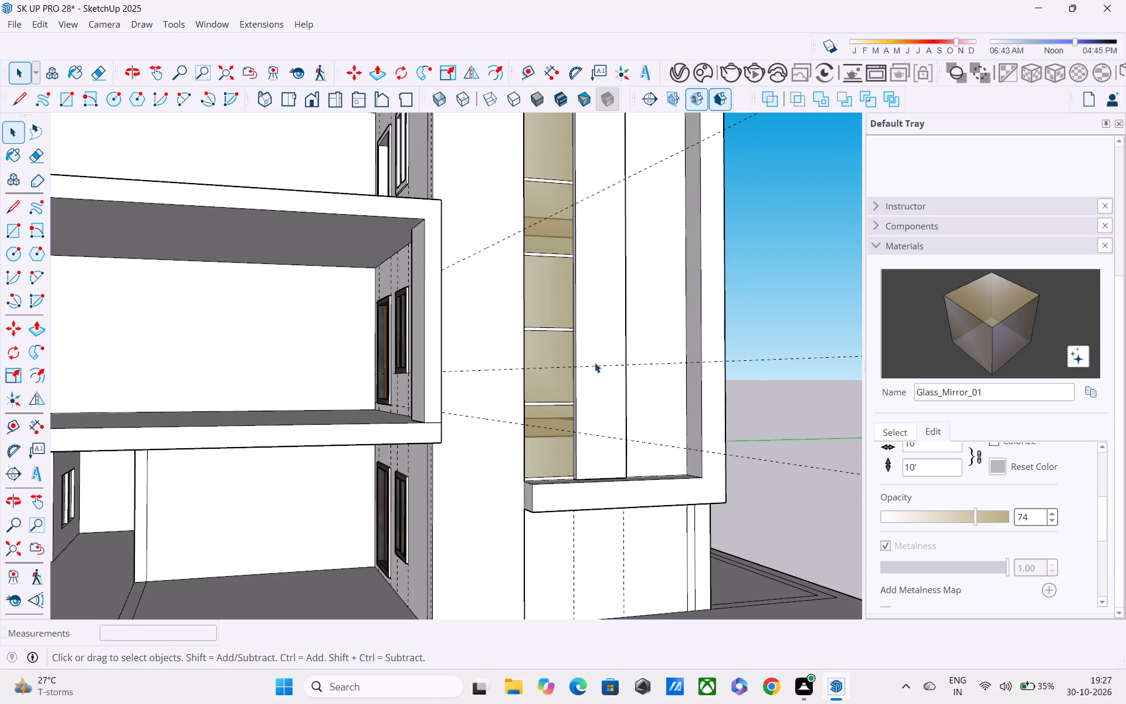
middle_click_drag(595, 363, 559, 343)
scroll(558, 343, "up", 3)
middle_click_drag(558, 343, 481, 352)
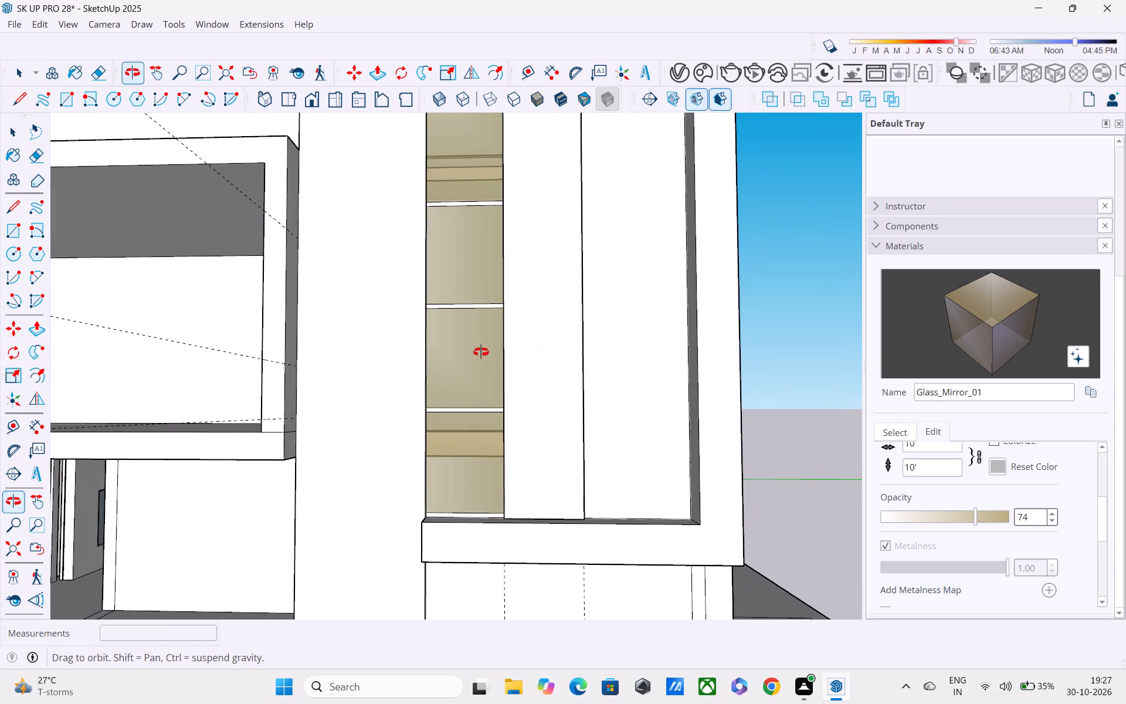
middle_click_drag(481, 352, 476, 365)
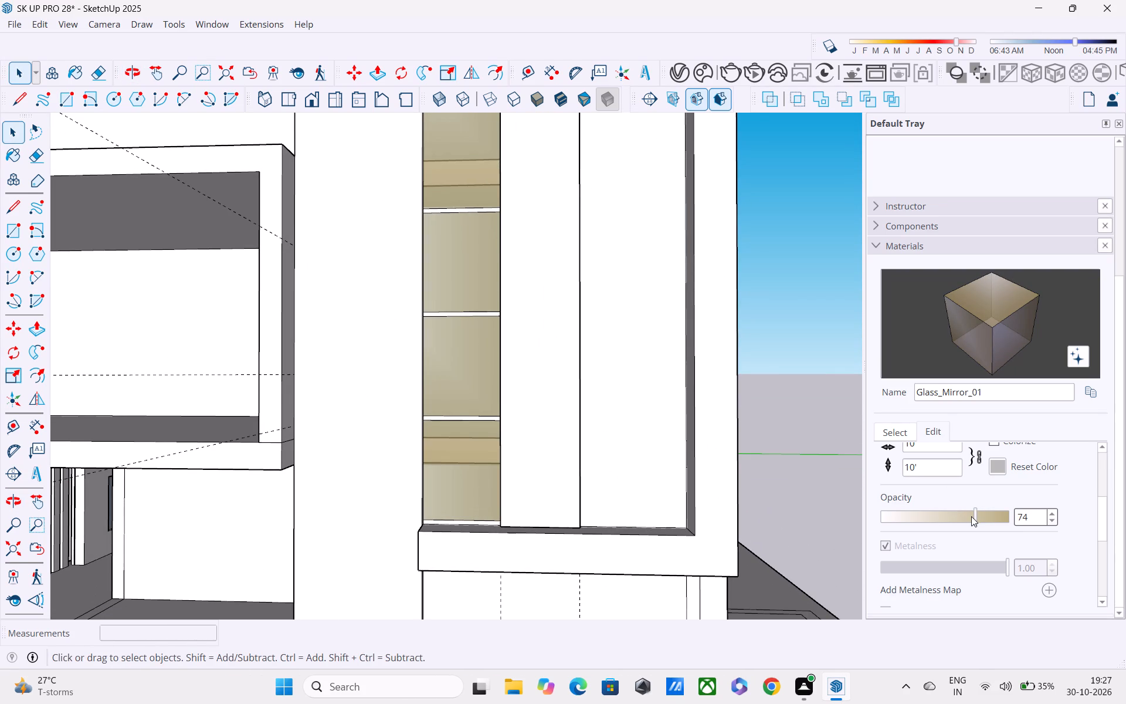
left_click_drag(971, 516, 992, 520)
left_click_drag(992, 520, 1006, 519)
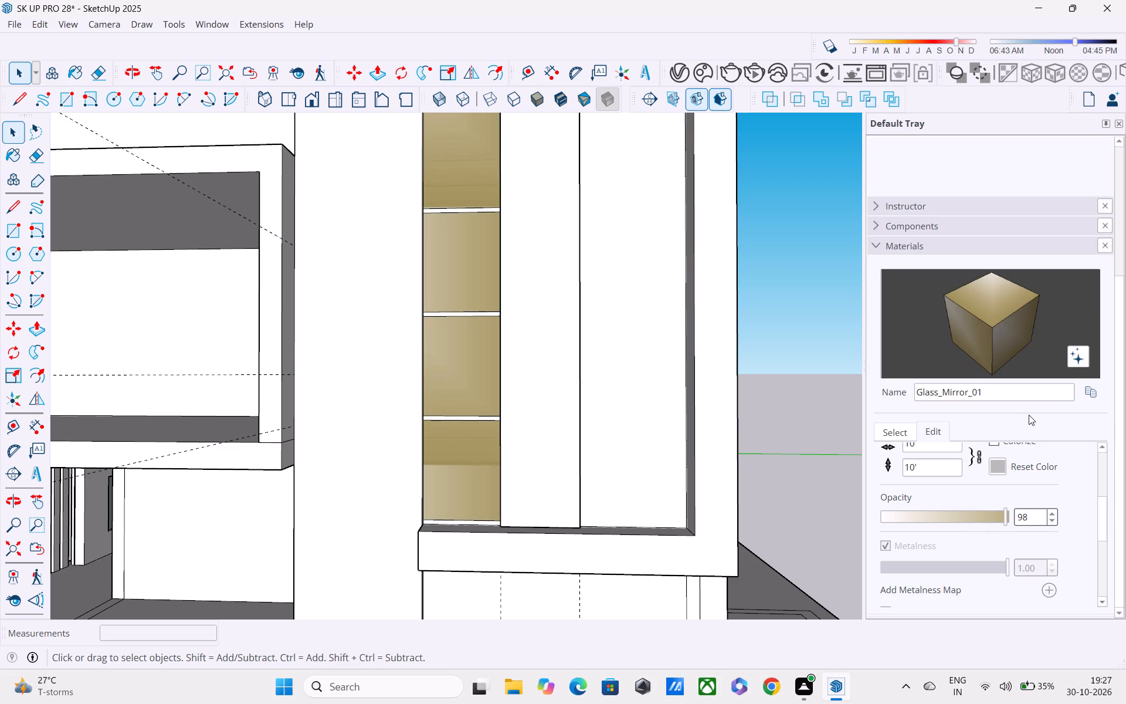
Darken the golden tint of the Glass_Mirror_01 material to a deeper brownish tan.
scroll(972, 494, "up", 2)
left_click_drag(957, 501, 957, 502)
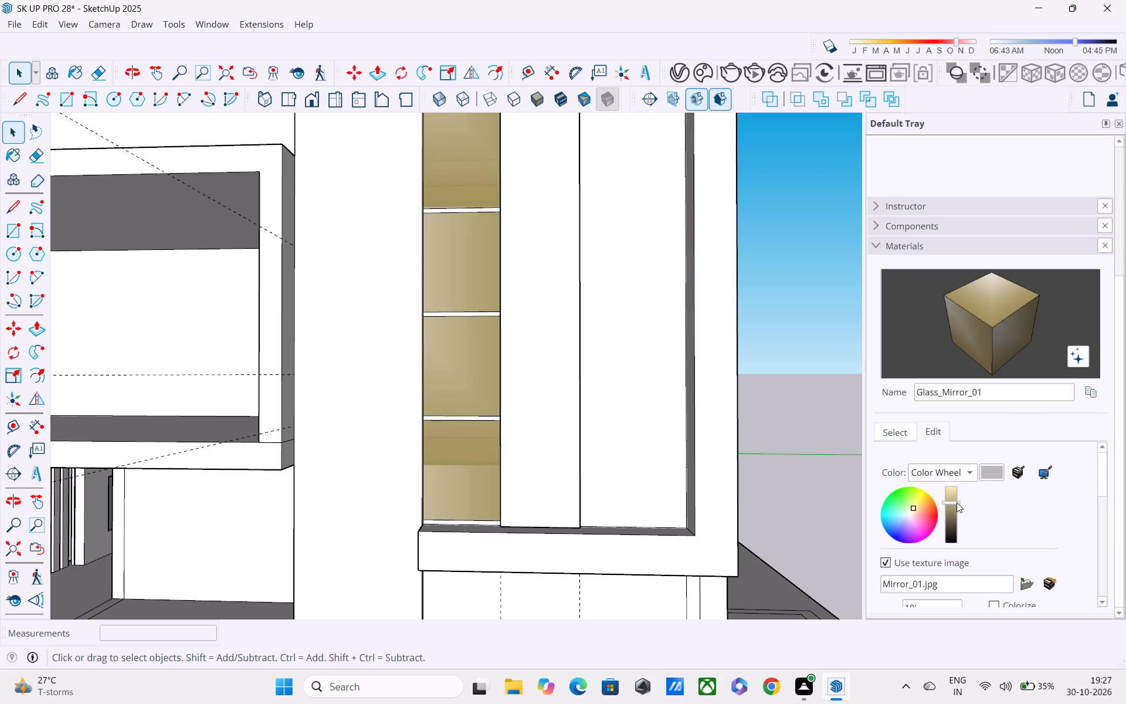
left_click_drag(957, 502, 957, 509)
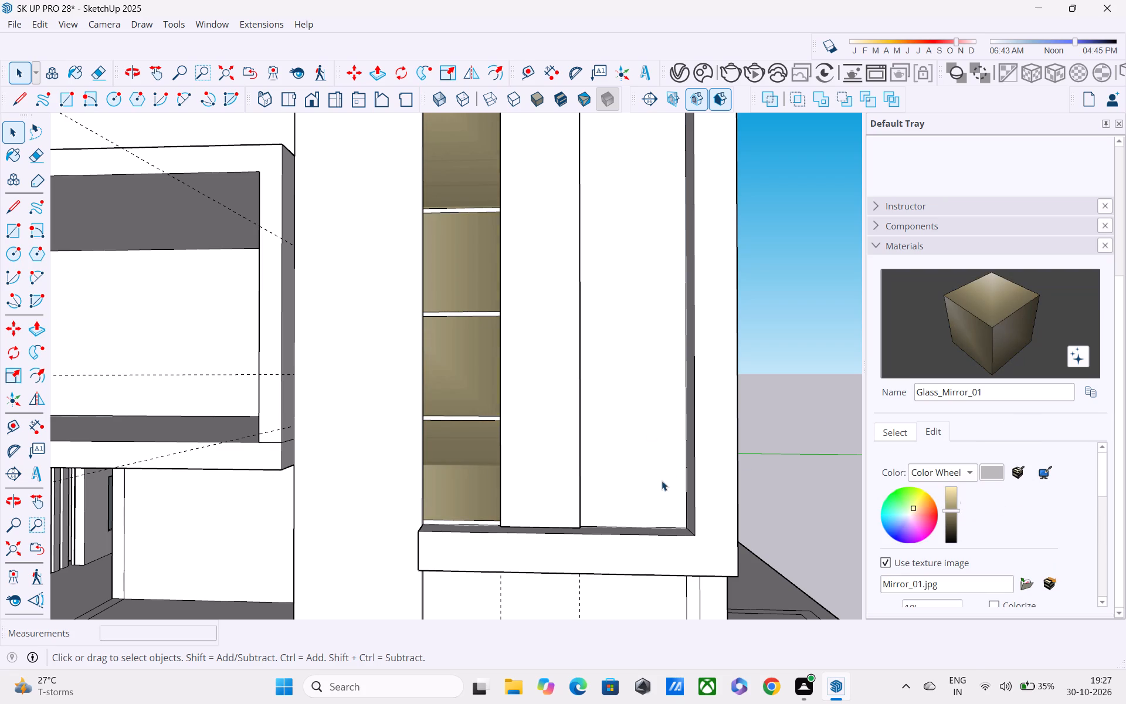
Examine the tinted glass panels on the framed side wall from several angles against the whole house.
middle_click_drag(663, 480, 720, 526)
scroll(709, 515, "down", 8)
middle_click_drag(677, 502, 715, 534)
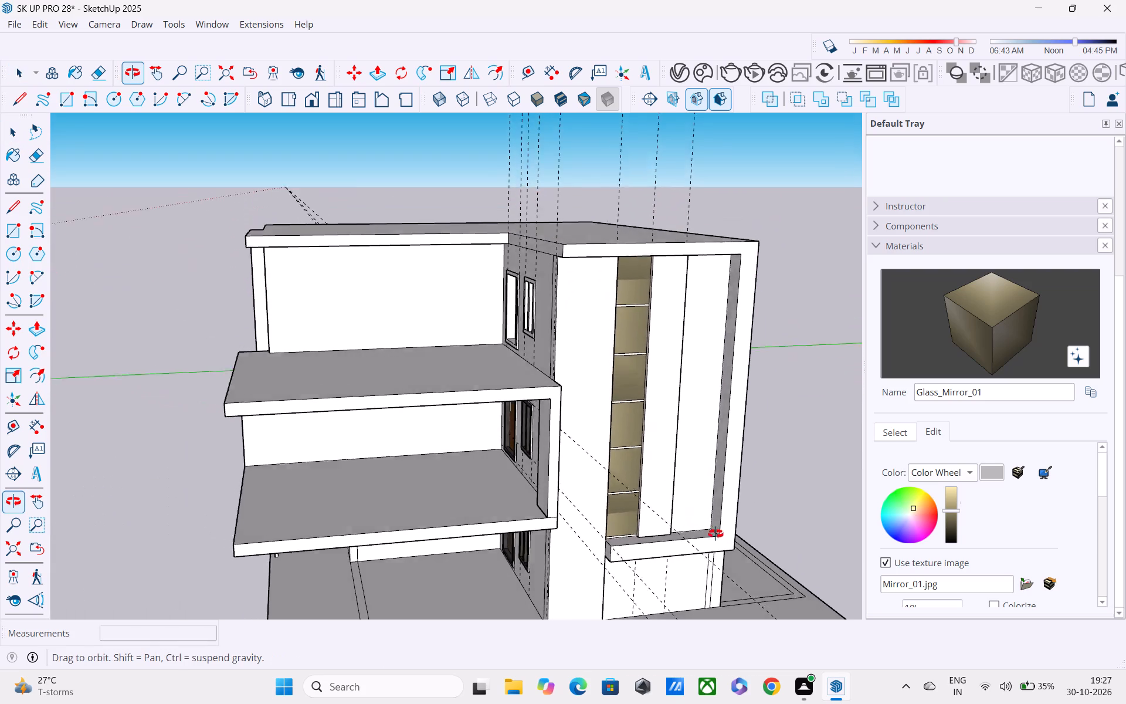
middle_click_drag(715, 534, 635, 354)
scroll(635, 354, "up", 1)
scroll(633, 353, "down", 2)
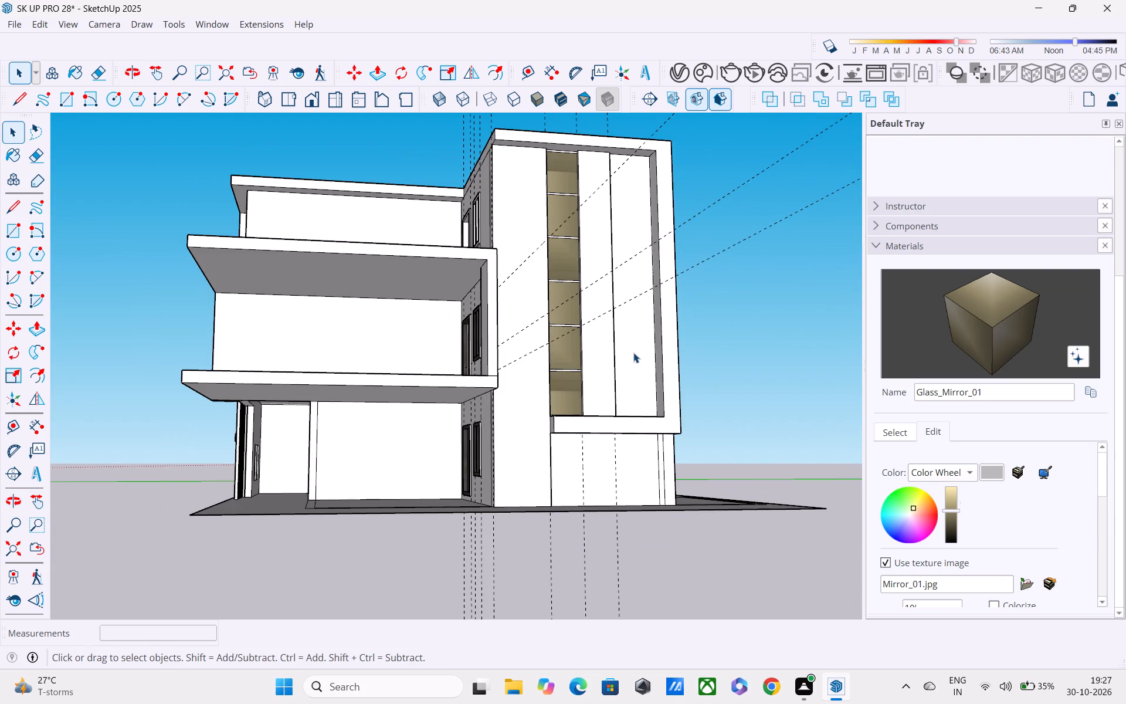
middle_click_drag(633, 353, 636, 432, "shift")
key("space")
scroll(625, 388, "up", 2)
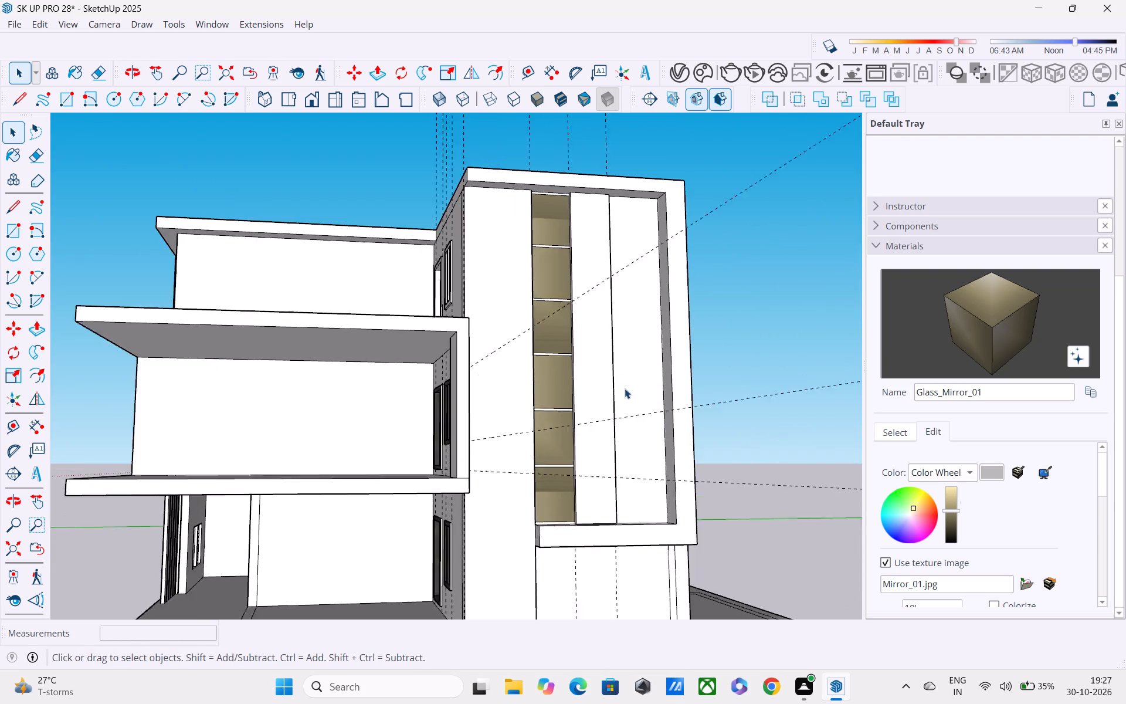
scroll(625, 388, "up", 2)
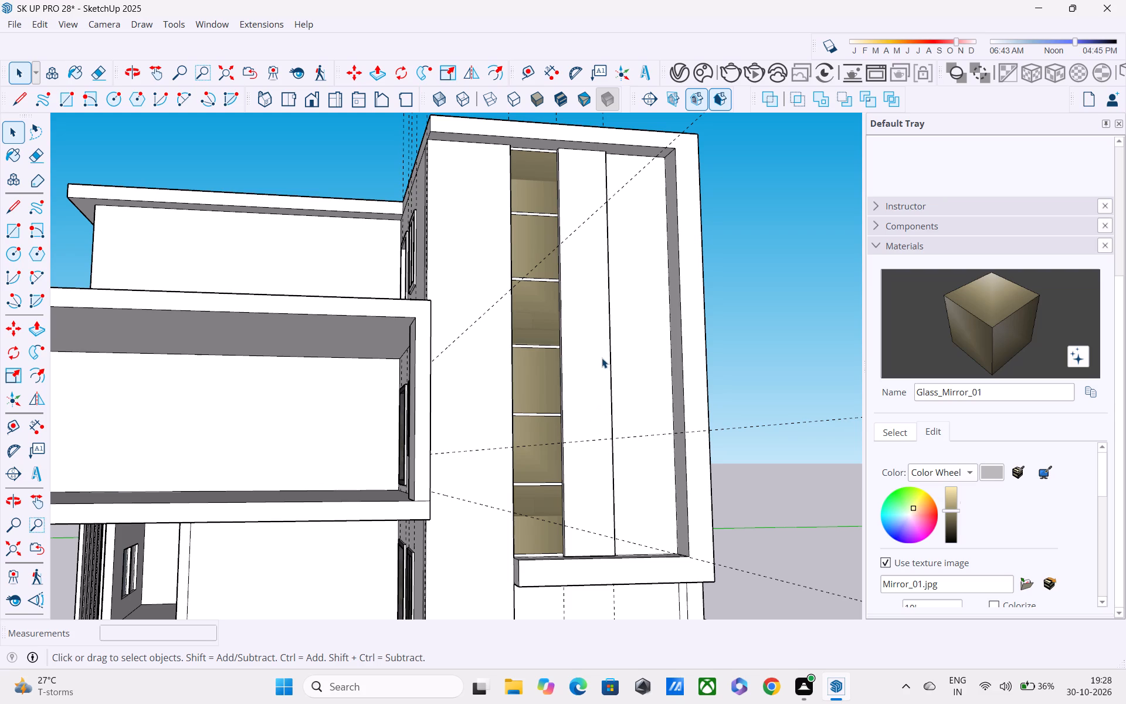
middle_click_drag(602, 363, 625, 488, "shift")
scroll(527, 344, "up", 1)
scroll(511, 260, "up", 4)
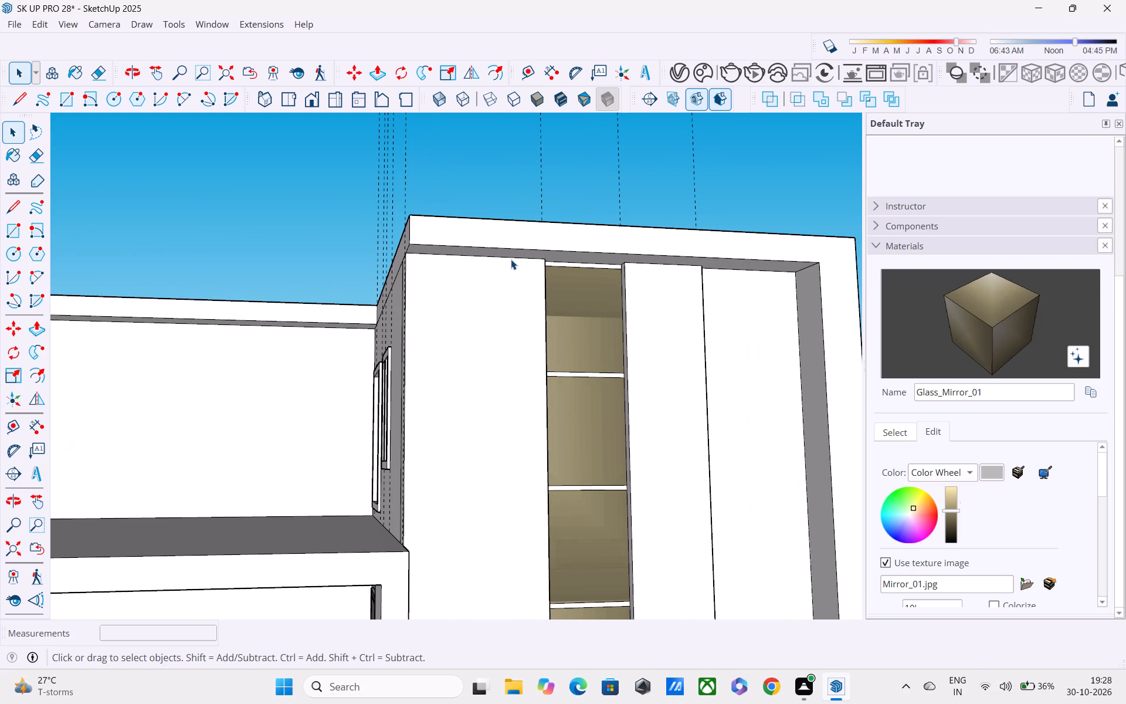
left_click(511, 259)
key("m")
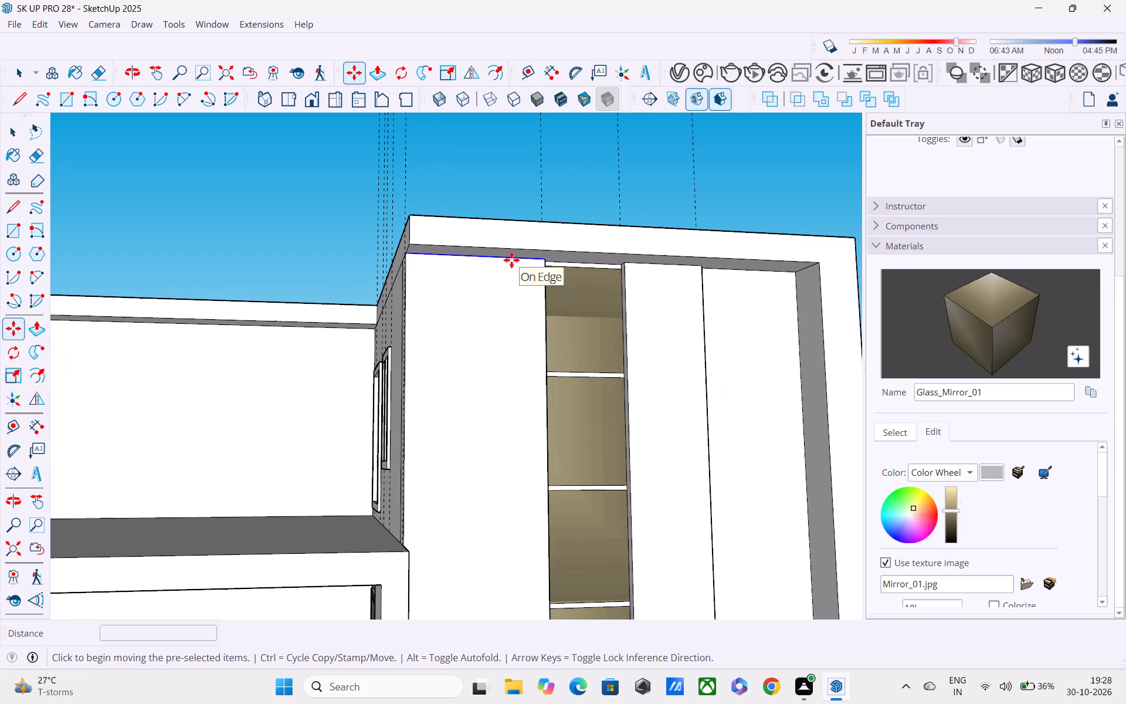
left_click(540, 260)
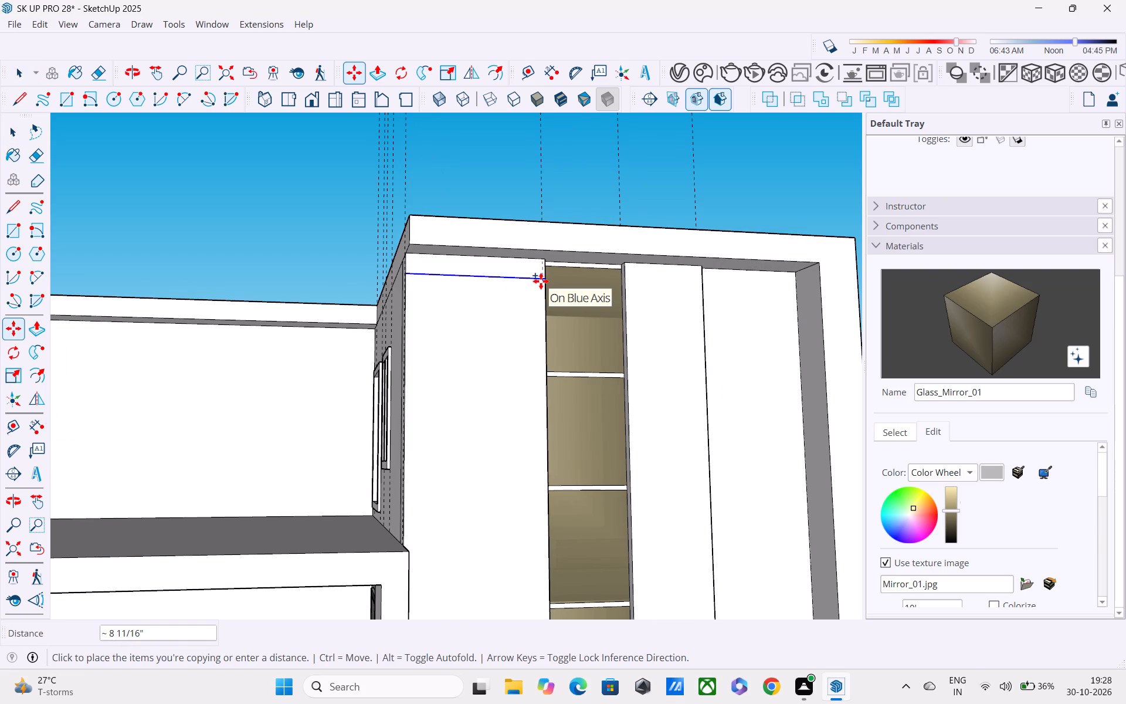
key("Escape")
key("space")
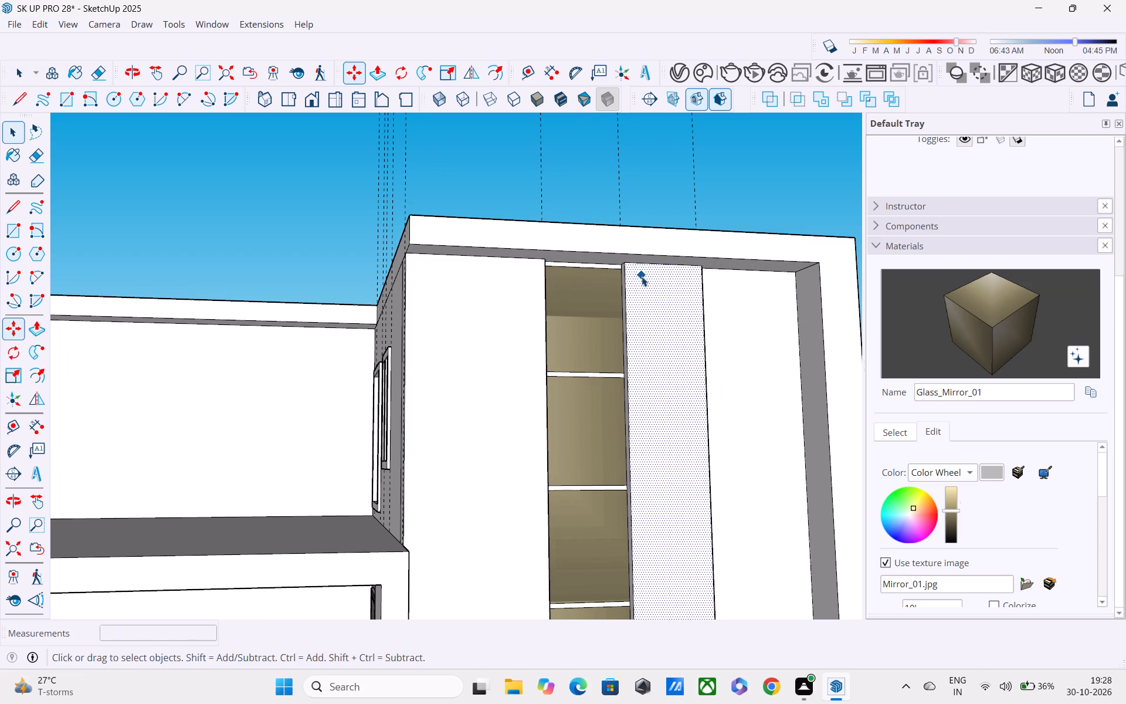
Copy the top edges of the two white panels flanking the glass strip 2" downward.
left_click(642, 265)
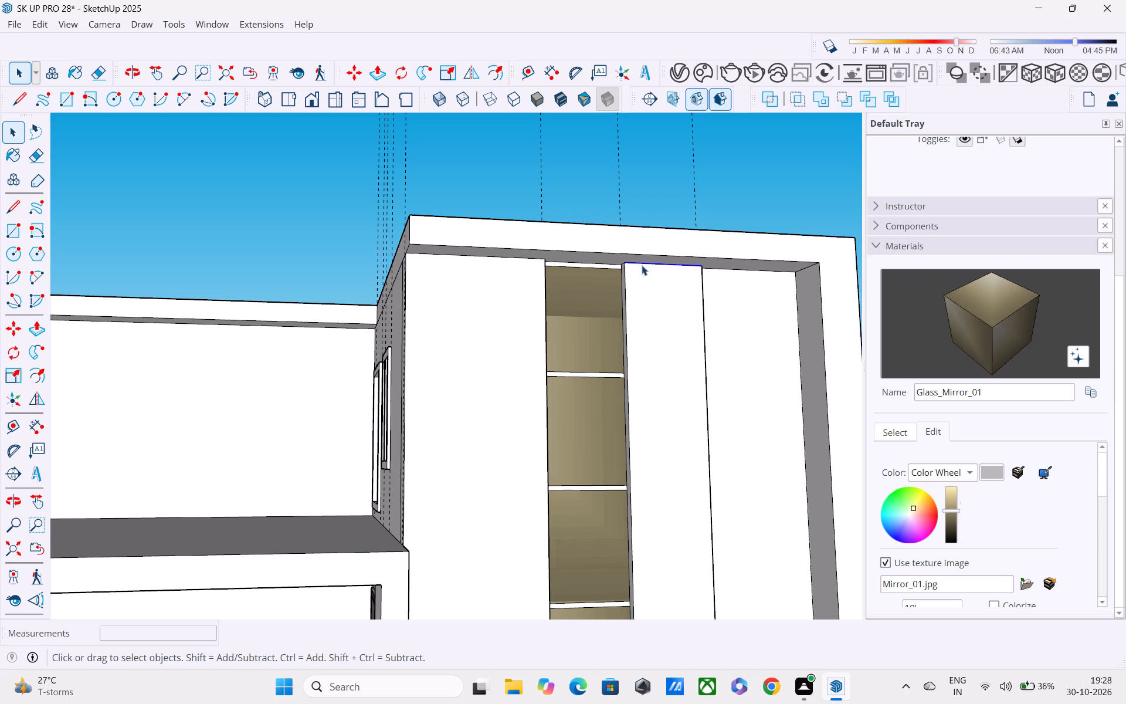
left_click(524, 259, "shift")
key("m")
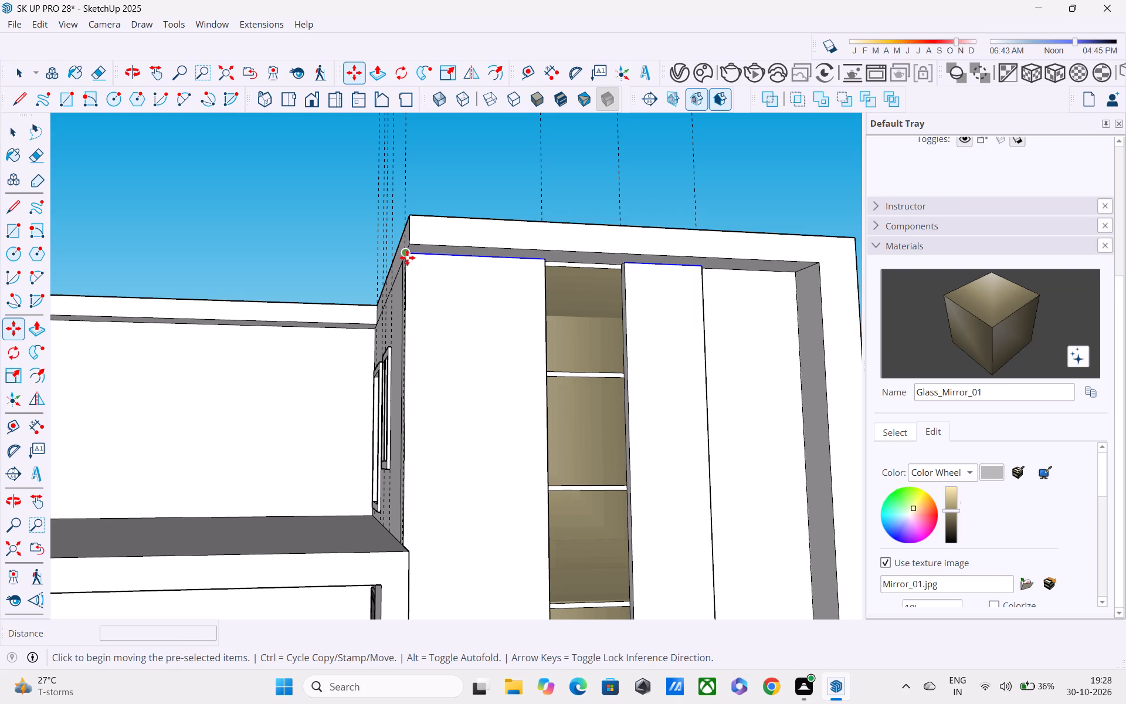
left_click(407, 258)
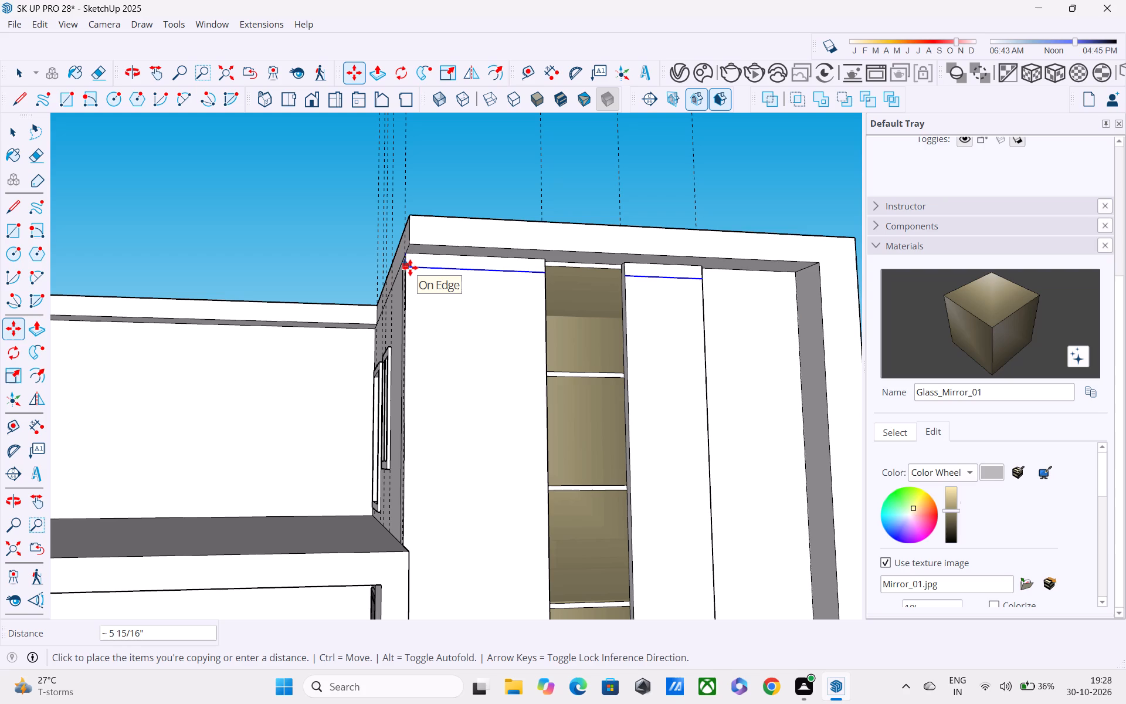
type("2\"")
key("Return")
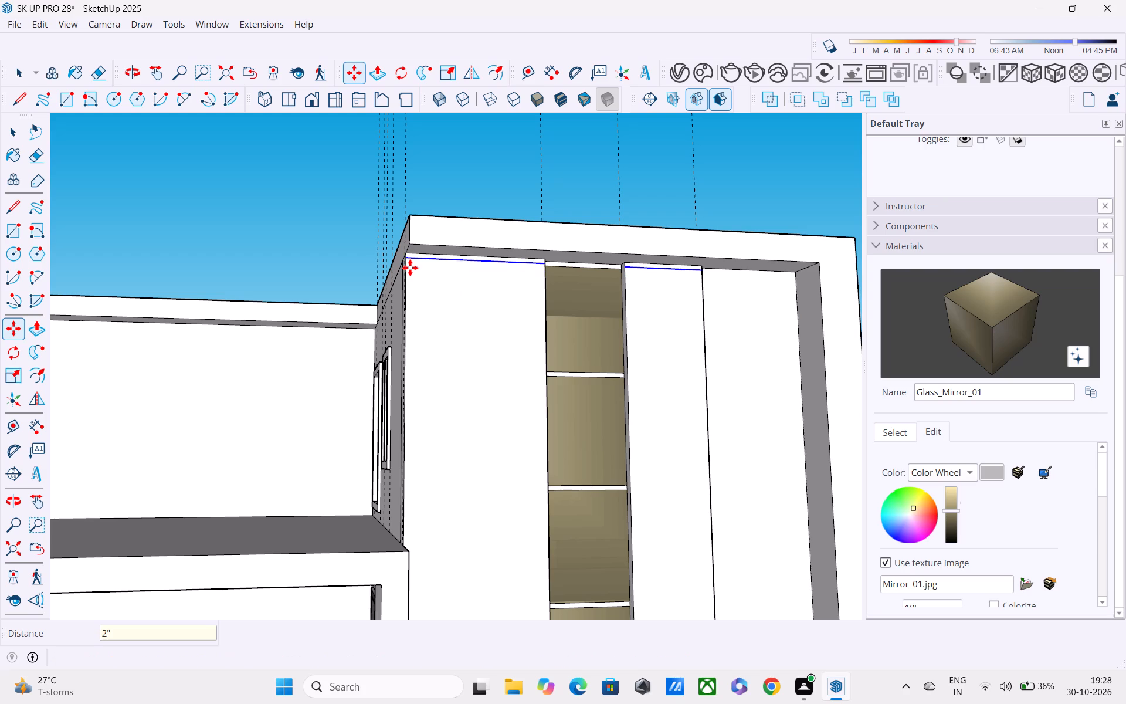
left_click(402, 260)
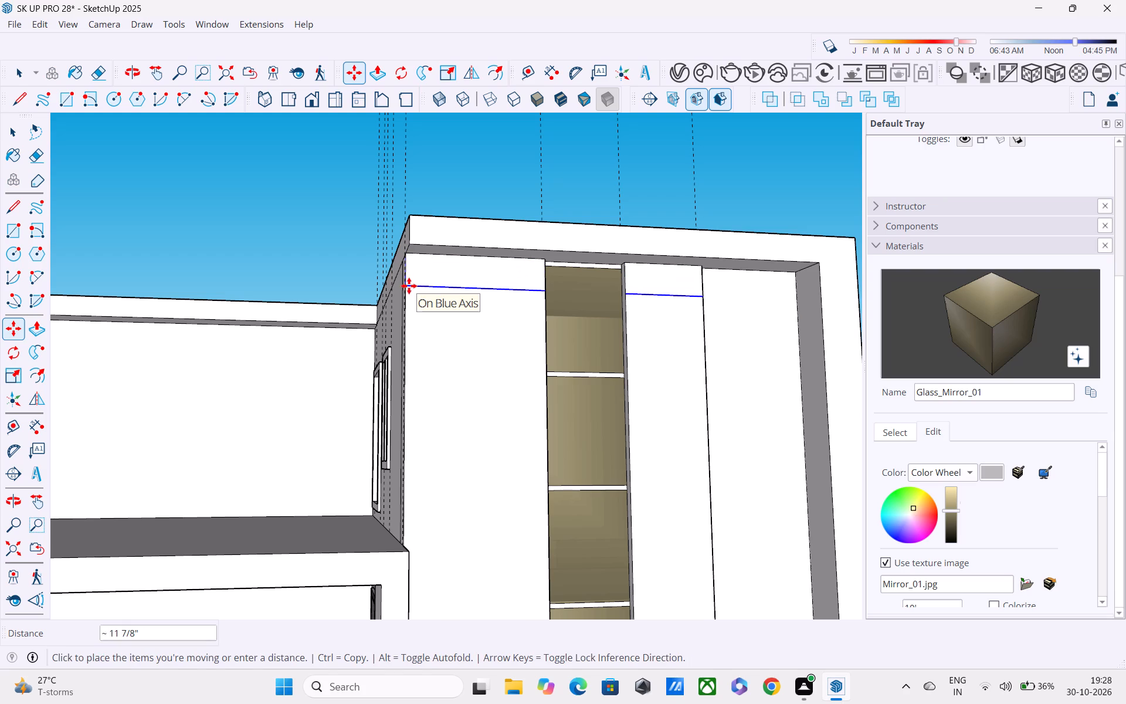
key("Escape")
key("space")
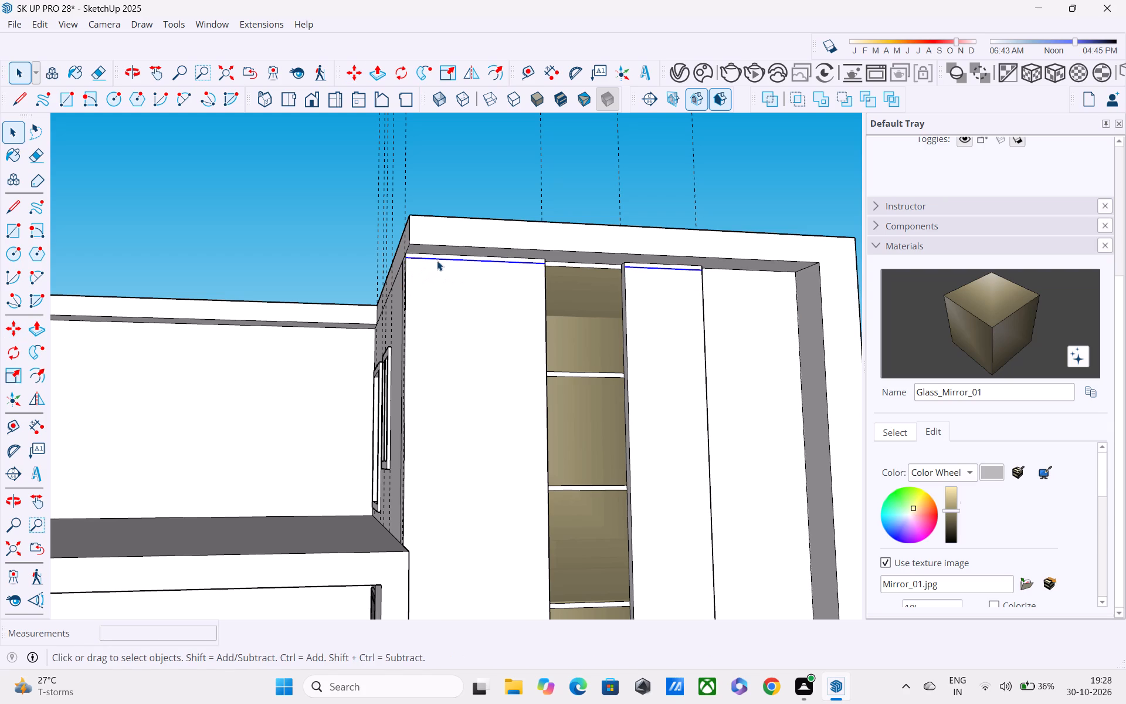
Copy both pairs of top edges down to the bottom of the white panels, dividing the distance into 6 equal spacings.
scroll(437, 260, "up", 2)
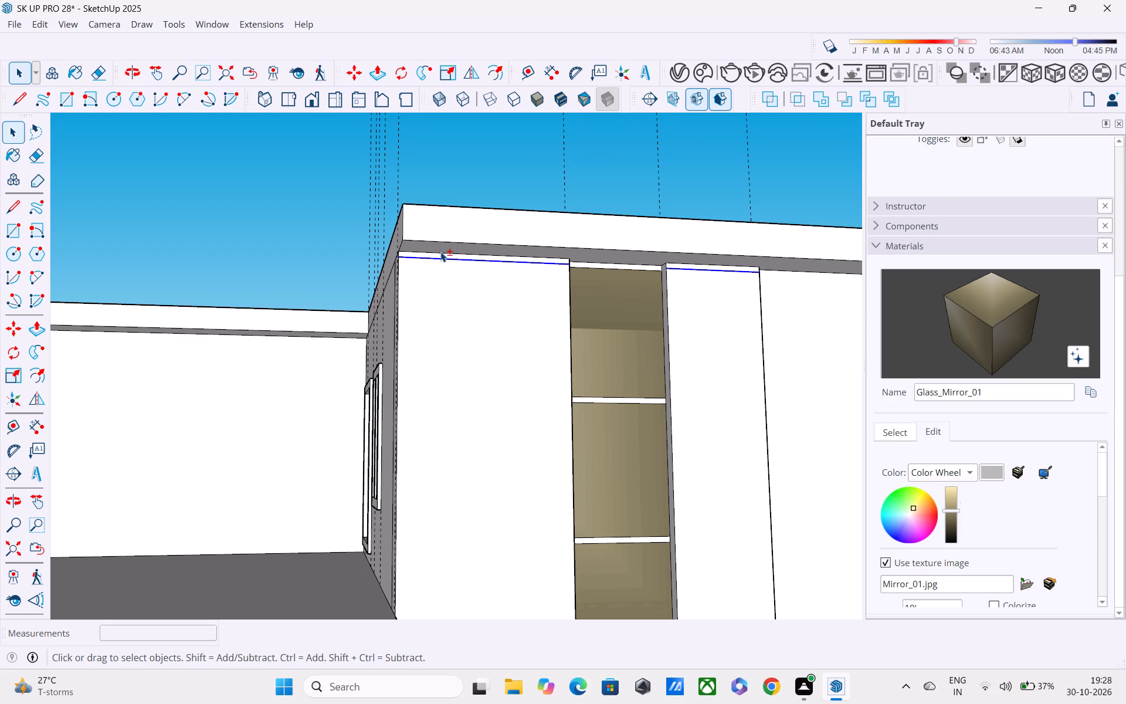
left_click(441, 253, "shift")
left_click(683, 262, "shift")
key("m")
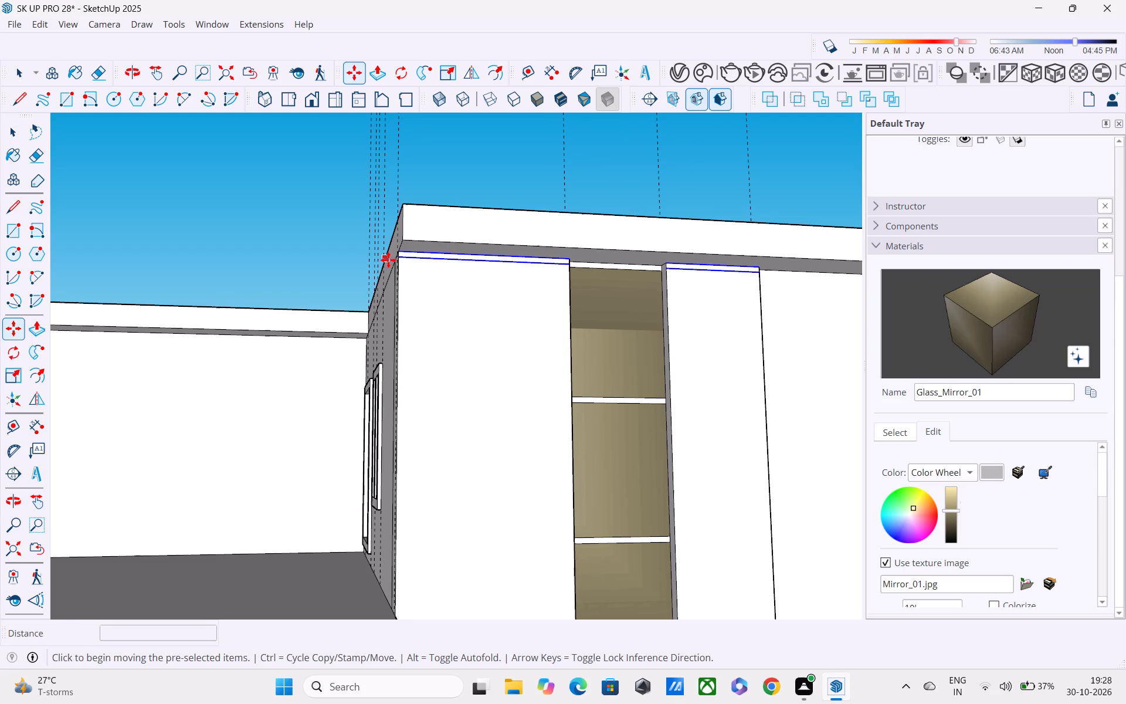
left_click(399, 255)
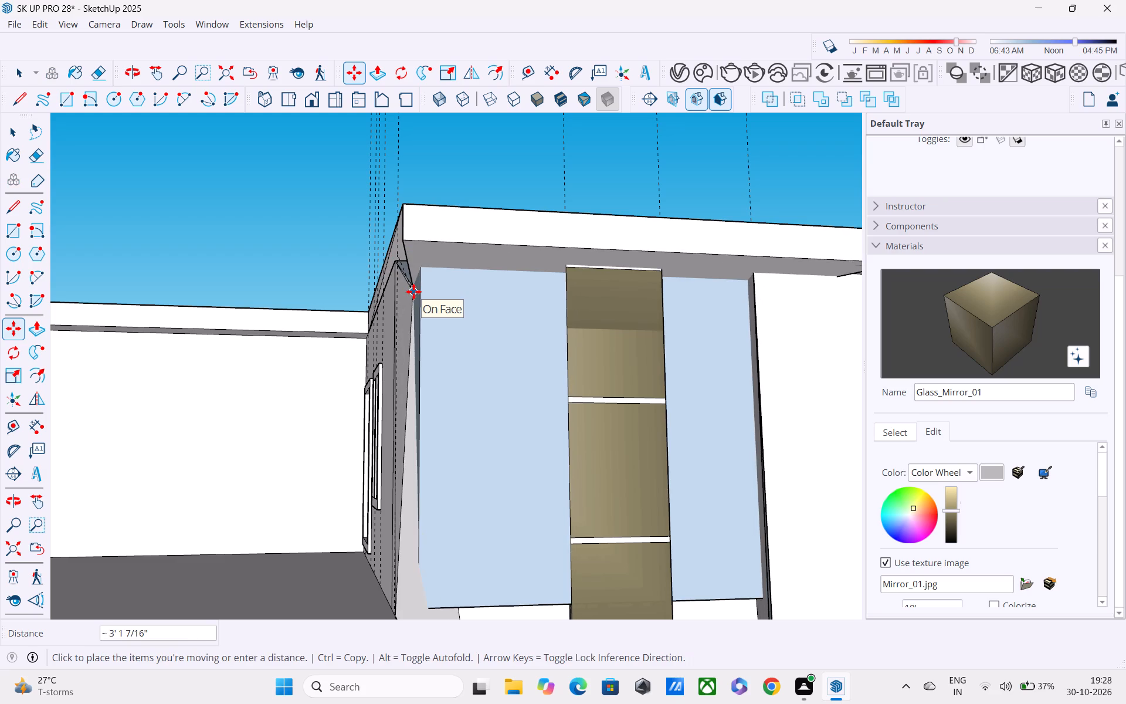
middle_click_drag(412, 360, 378, 218, "shift")
scroll(378, 218, "up", 1, "shift")
scroll(380, 251, "down", 4)
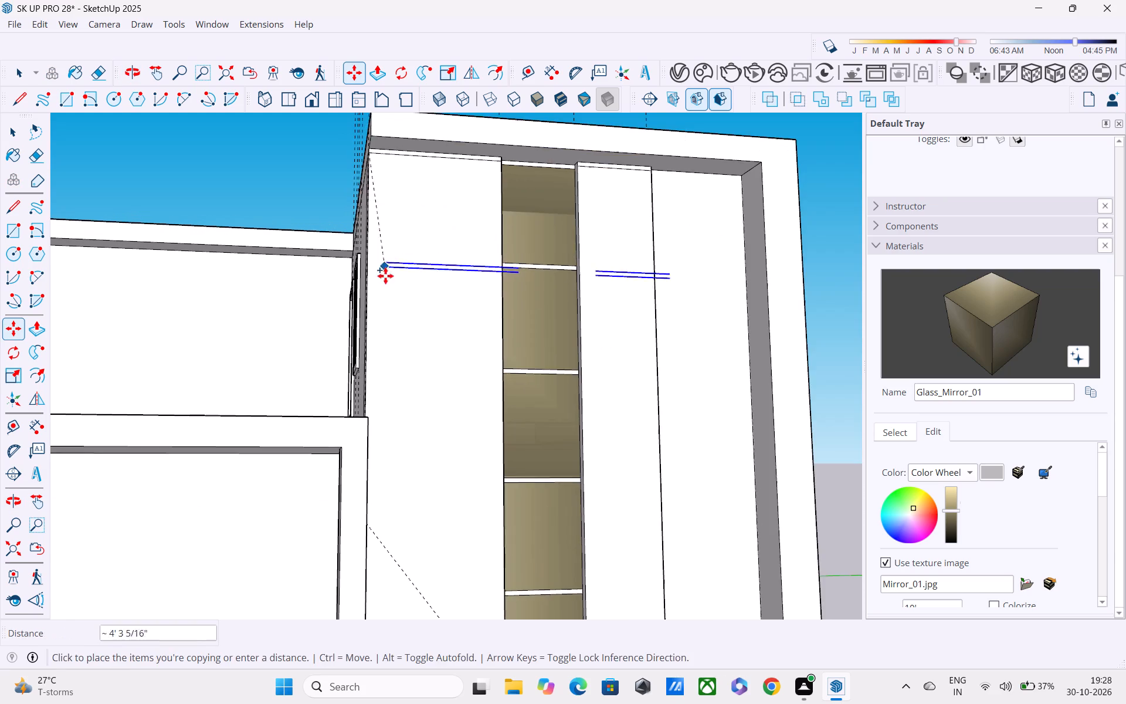
middle_click_drag(388, 304, 394, 117, "shift")
scroll(432, 210, "up", 1, "shift")
middle_click_drag(398, 384, 375, 184, "shift")
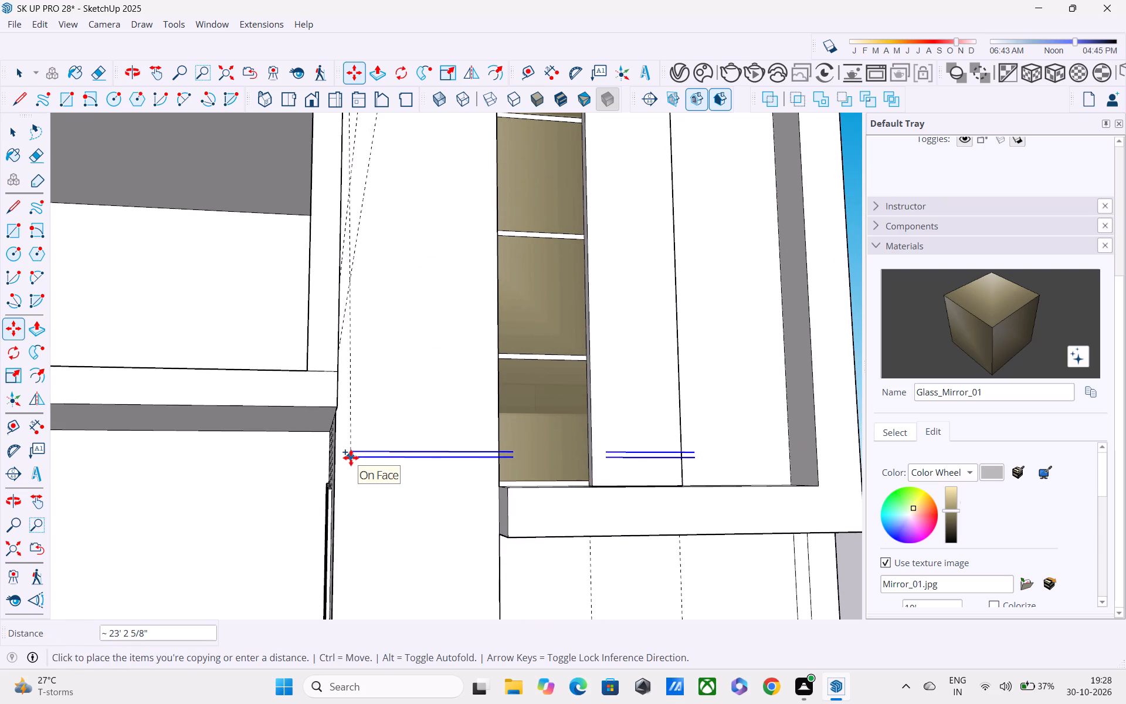
left_click(337, 487)
middle_click_drag(338, 482, 322, 466)
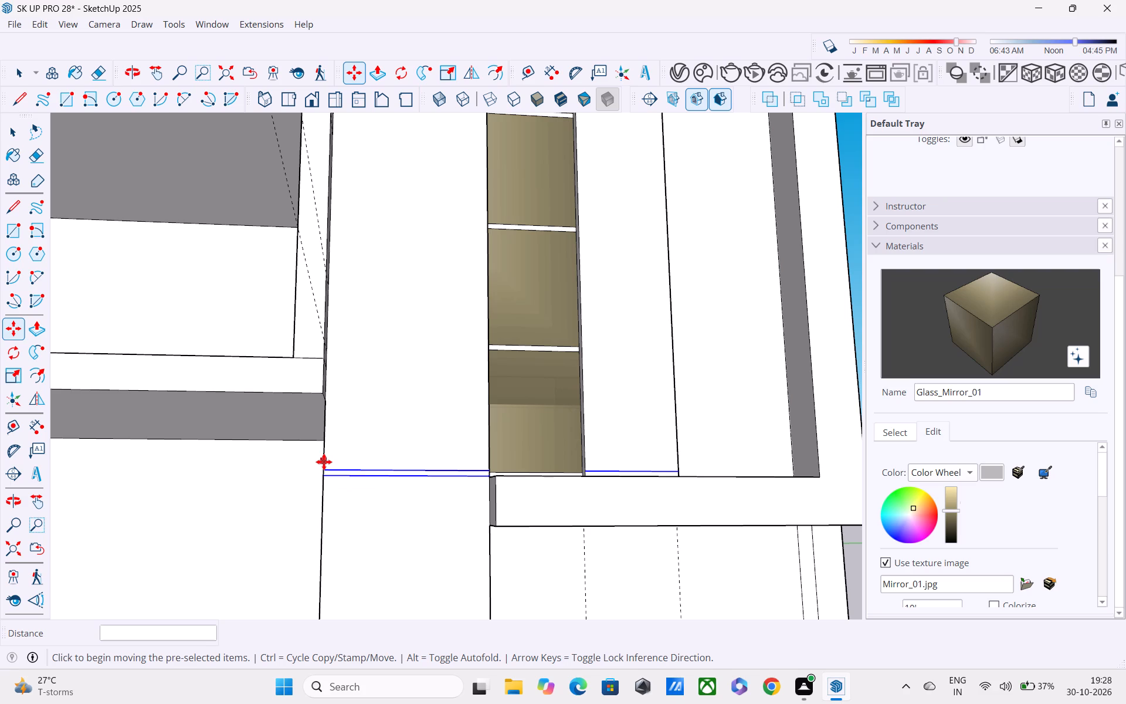
type("/6")
key("Return")
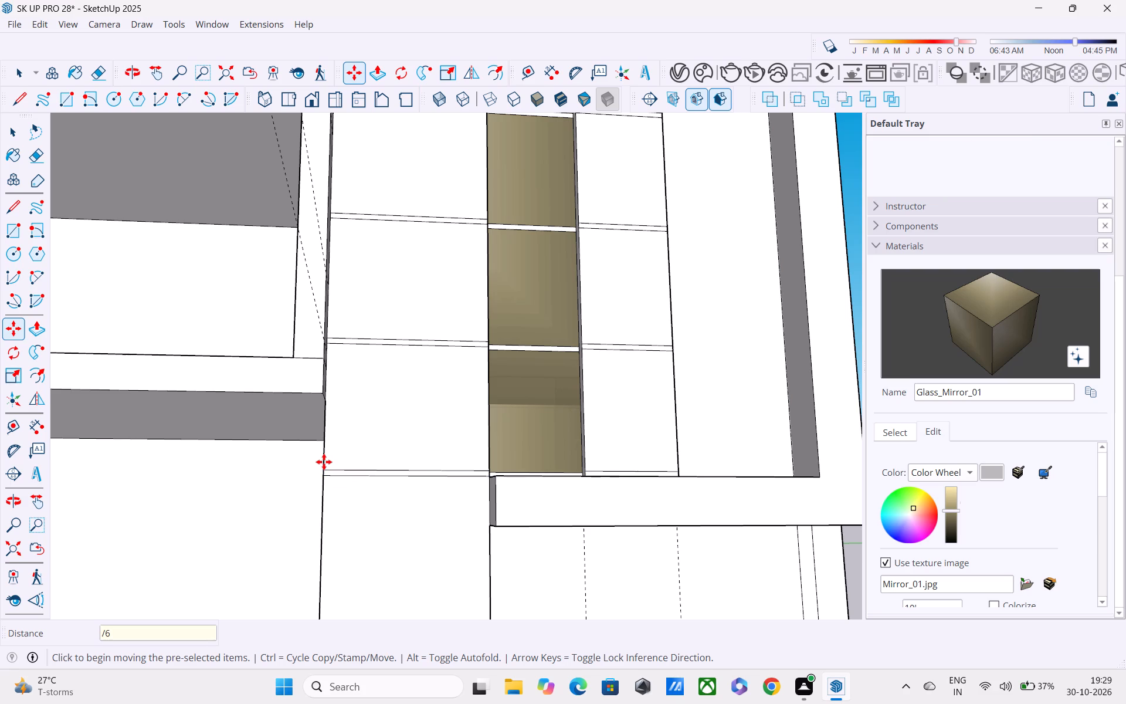
Pull the narrow side face of the ground-floor wall projection 6' beneath the frame, in line with the white panel's outer edge above.
scroll(324, 462, "down", 5)
middle_click_drag(351, 415, 354, 500)
scroll(356, 478, "down", 4)
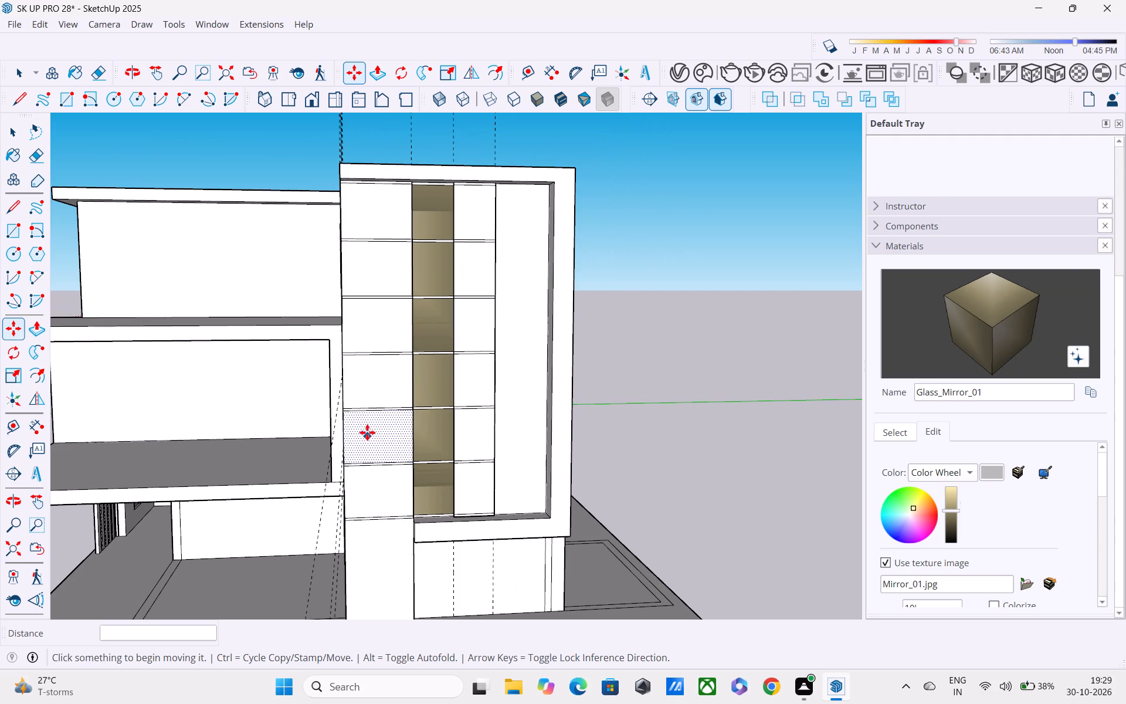
scroll(379, 425, "down", 3)
middle_click_drag(380, 431, 384, 349)
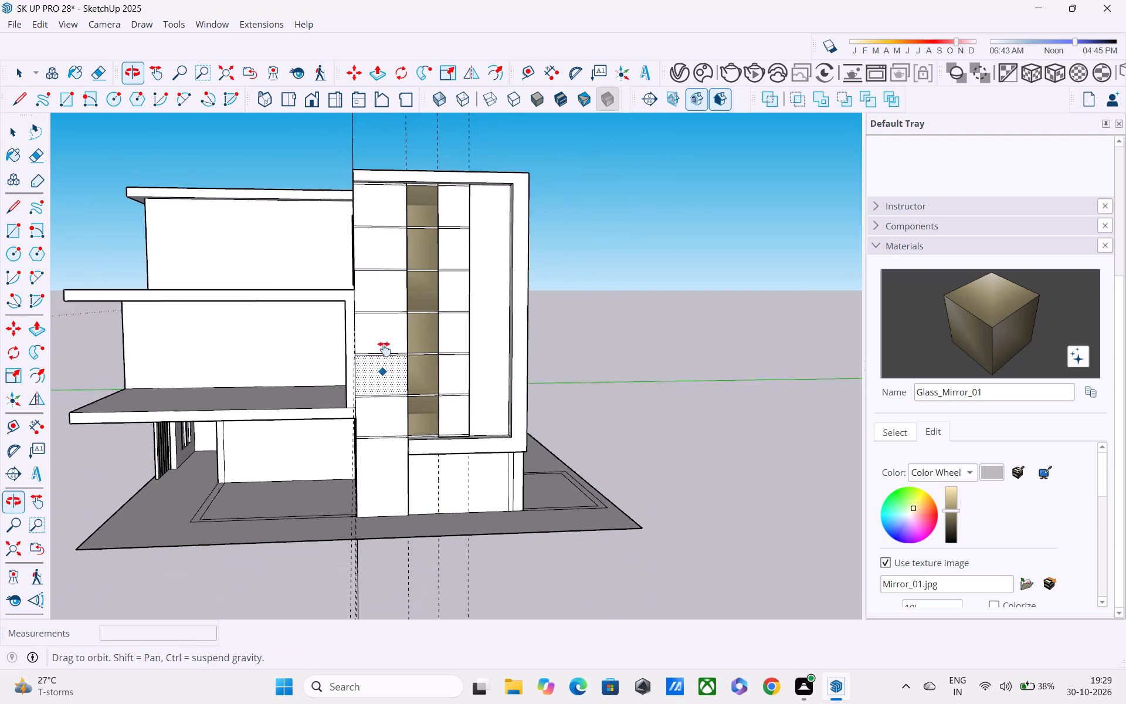
middle_click_drag(384, 349, 387, 300)
key("space")
scroll(399, 435, "up", 4)
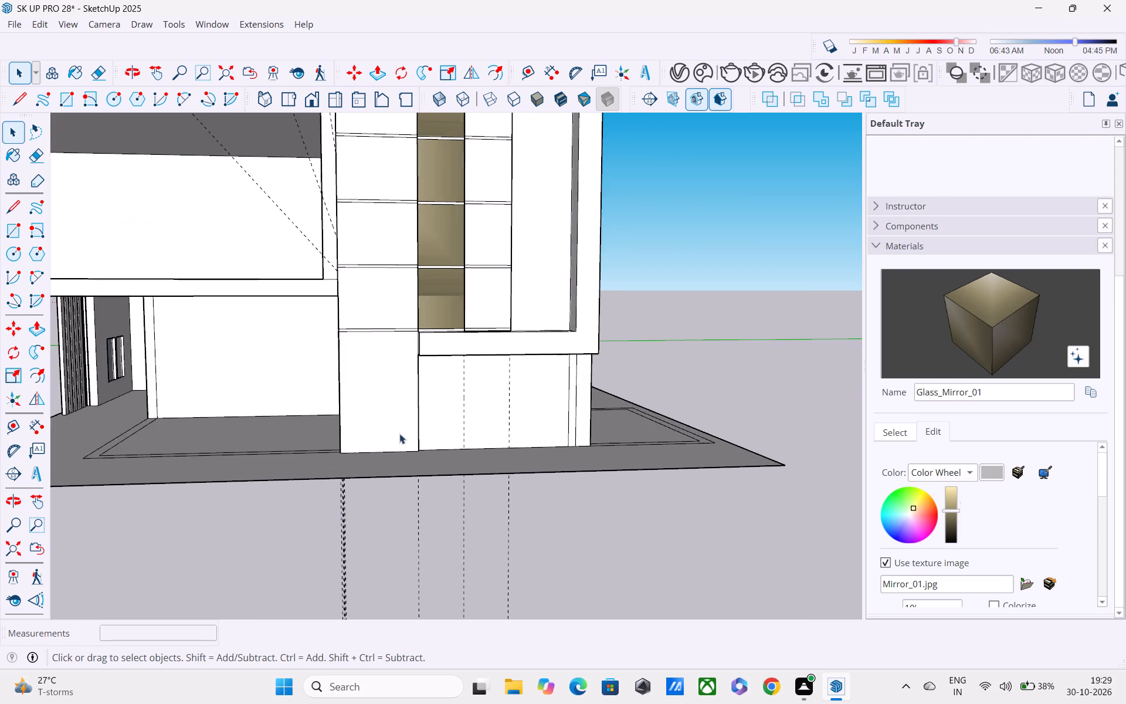
scroll(418, 454, "down", 1)
scroll(418, 454, "up", 3)
scroll(411, 430, "down", 1)
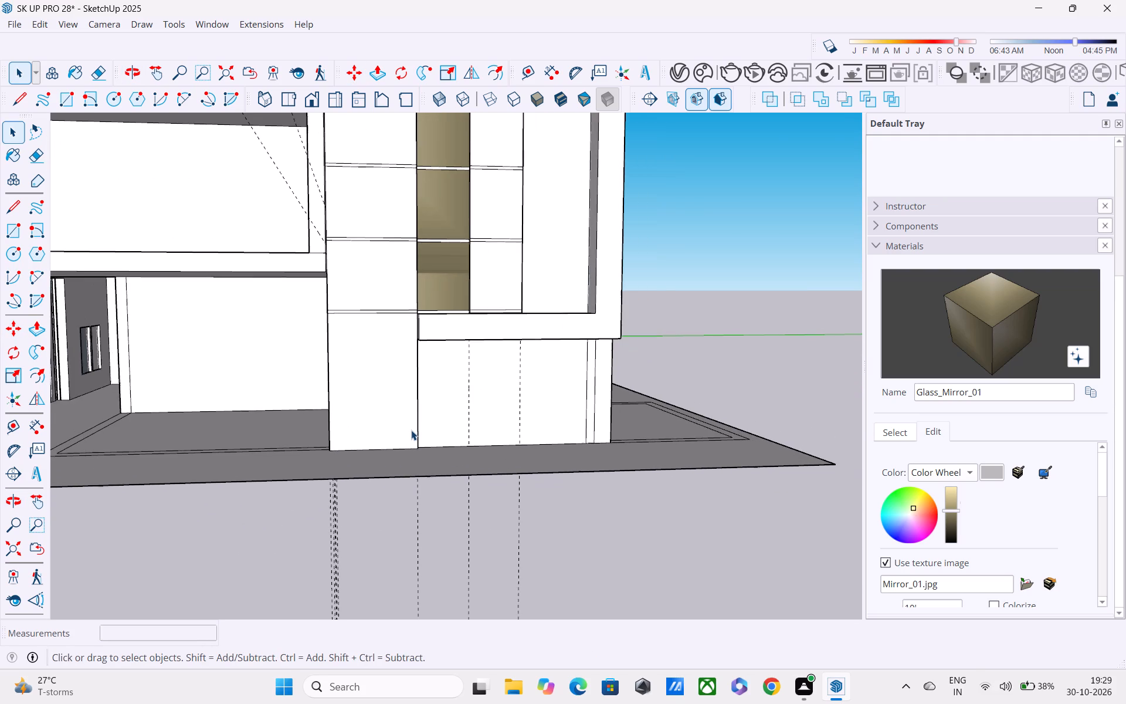
middle_click_drag(412, 429, 277, 407)
scroll(321, 387, "up", 2)
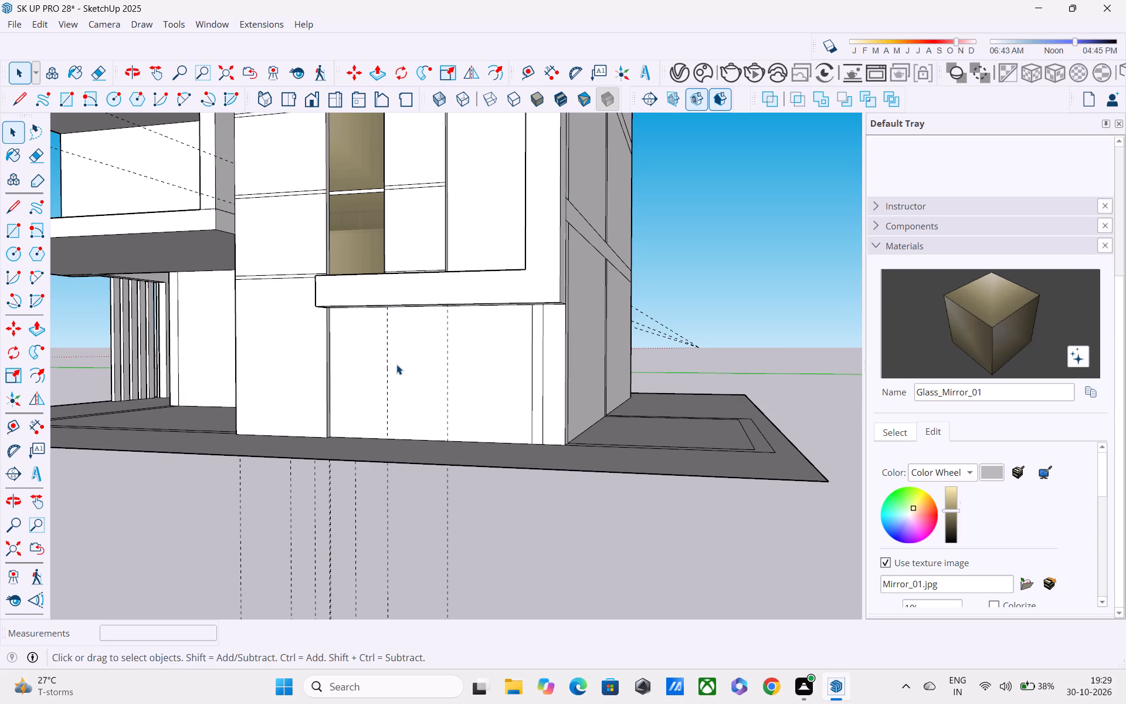
scroll(396, 362, "up", 4)
middle_click_drag(359, 360, 259, 316)
key("p")
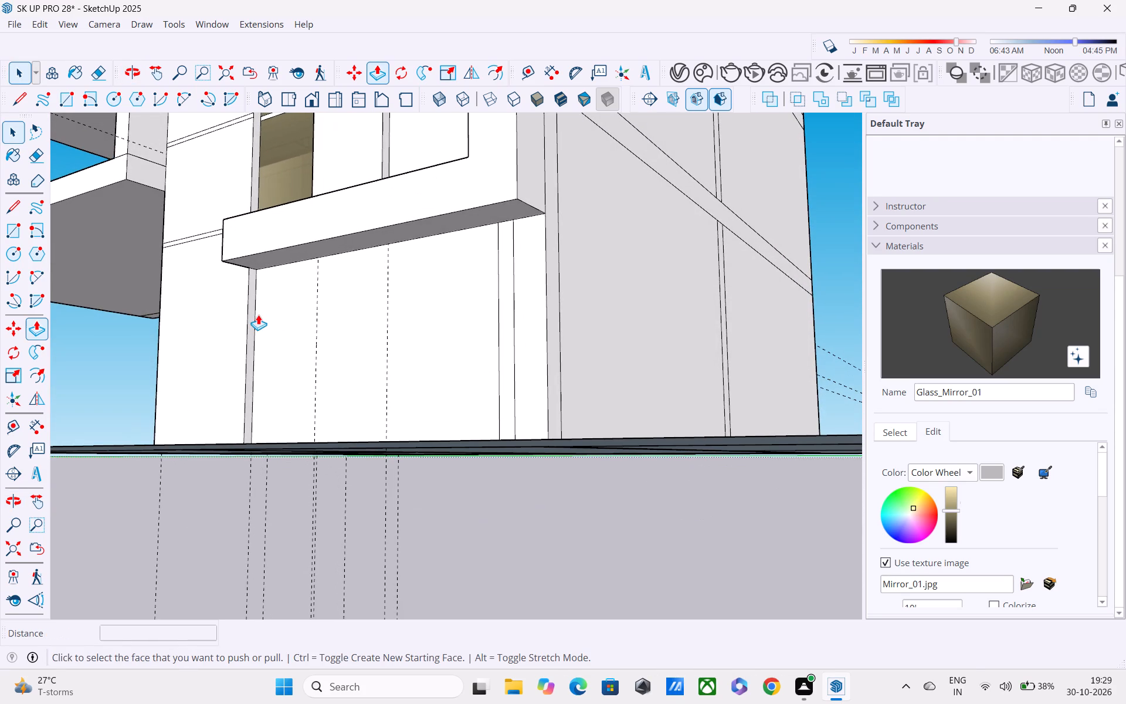
left_click(252, 321)
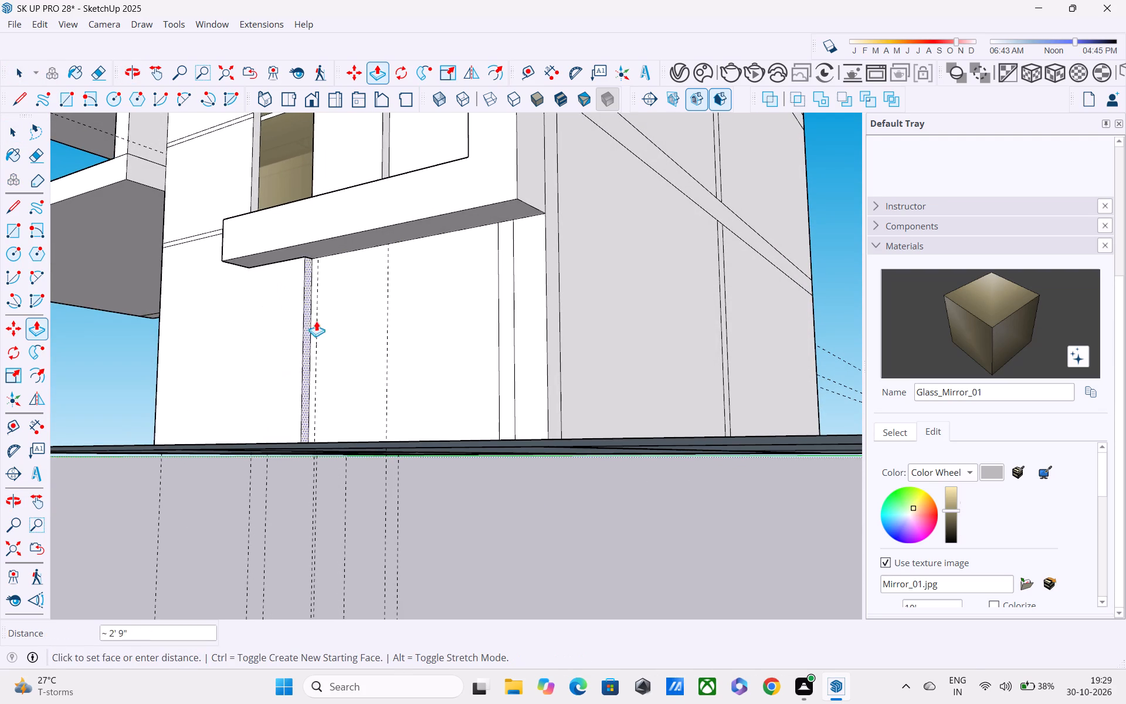
left_click(379, 164)
middle_click_drag(373, 272, 448, 300)
scroll(448, 300, "down", 5)
middle_click_drag(457, 326, 507, 350)
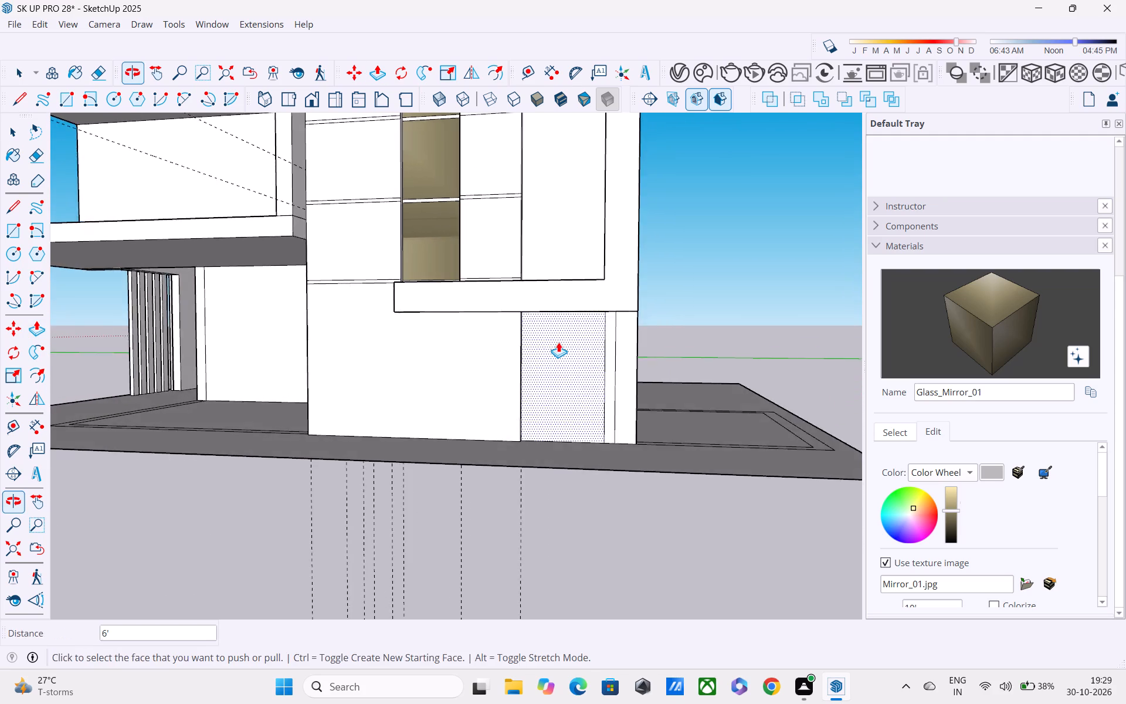
scroll(558, 341, "down", 8)
middle_click_drag(561, 368, 631, 375)
key("space")
Erase the two vertical lines near the outer corner of the ground-floor wall beneath the frame.
scroll(693, 277, "up", 1)
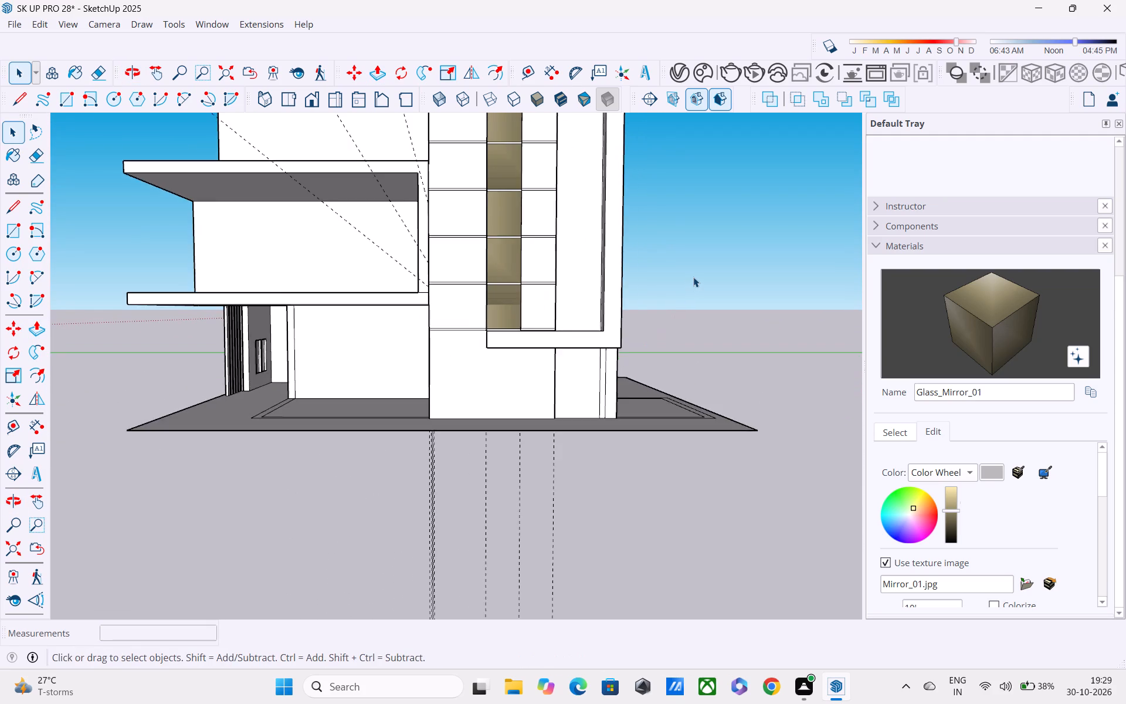
scroll(693, 277, "down", 4)
middle_click_drag(641, 375, 643, 408, "shift")
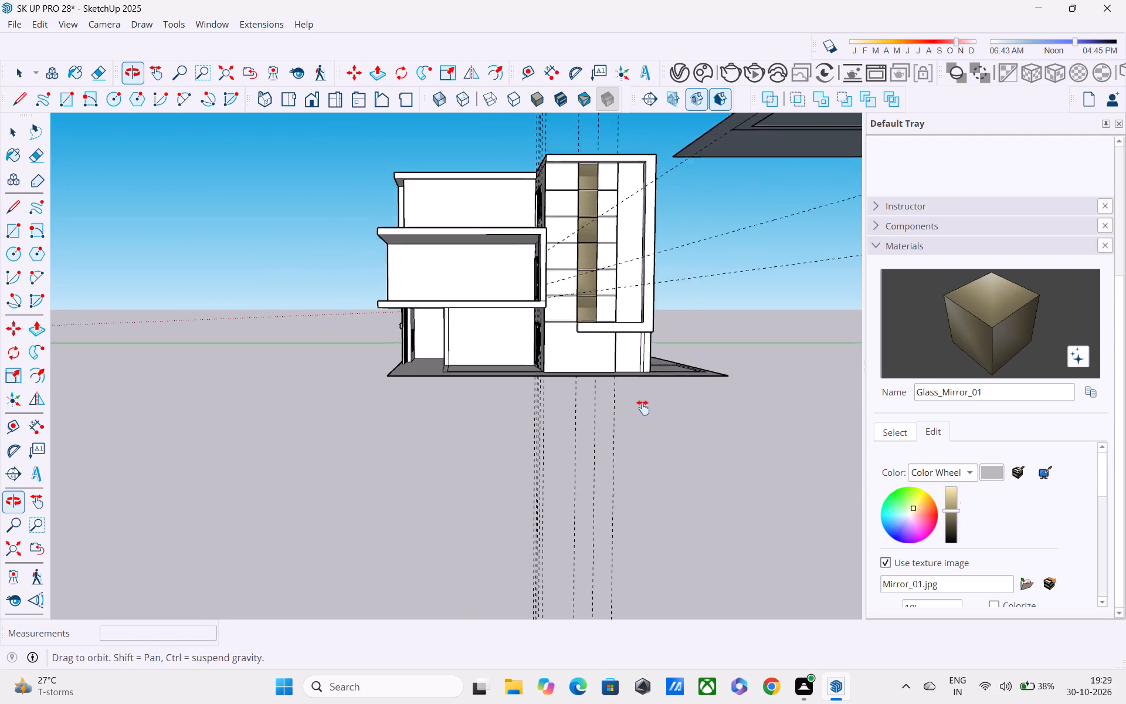
middle_click_drag(643, 408, 645, 428, "shift")
scroll(623, 350, "up", 5)
middle_click_drag(618, 334, 588, 269)
scroll(610, 348, "up", 5)
middle_click(615, 350)
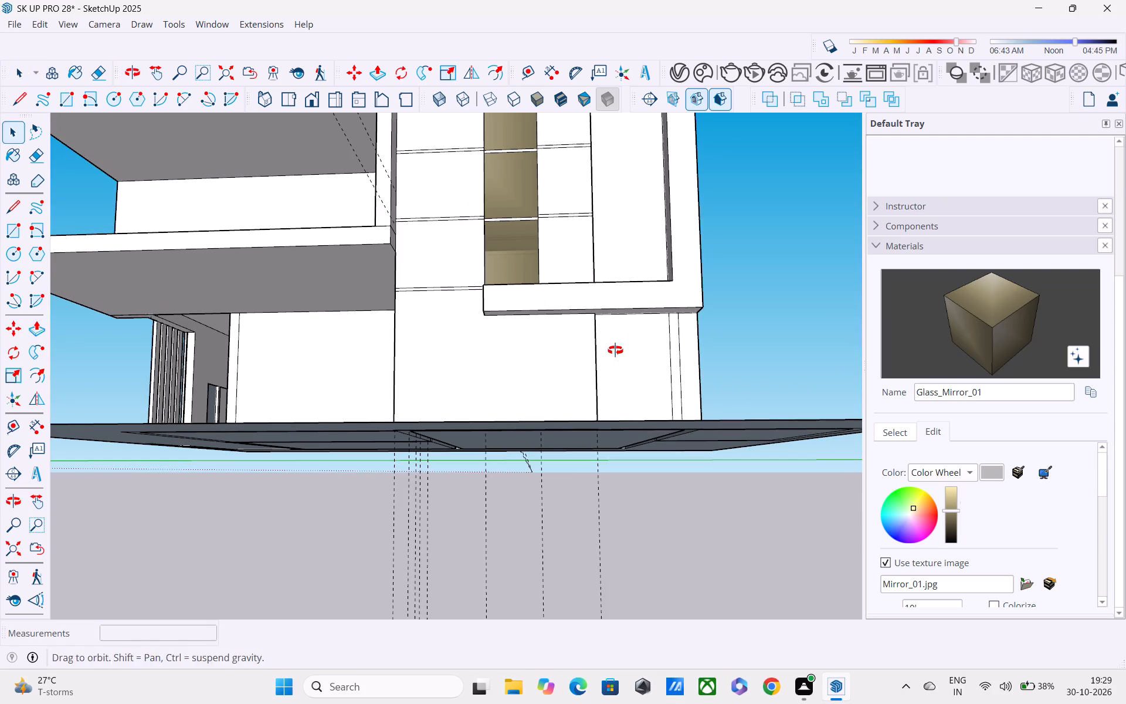
key("e")
scroll(652, 352, "up", 4)
left_click_drag(705, 343, 693, 350)
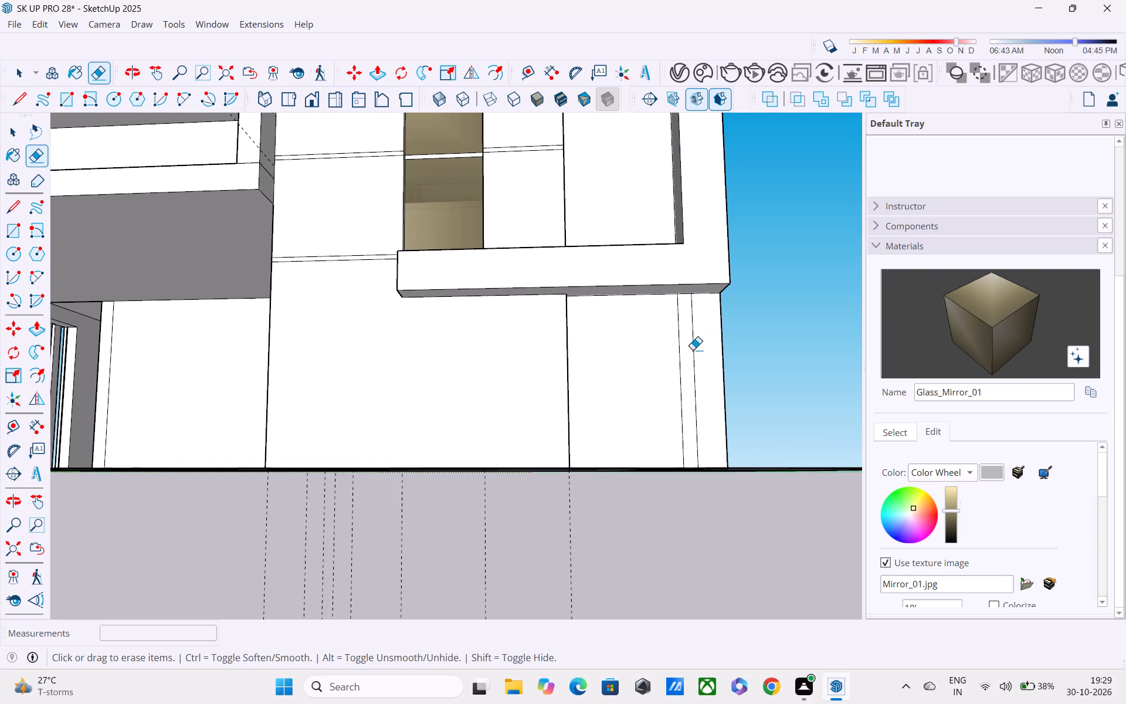
left_click_drag(693, 350, 679, 362)
scroll(679, 362, "down", 4)
scroll(602, 390, "up", 1)
scroll(603, 389, "down", 5)
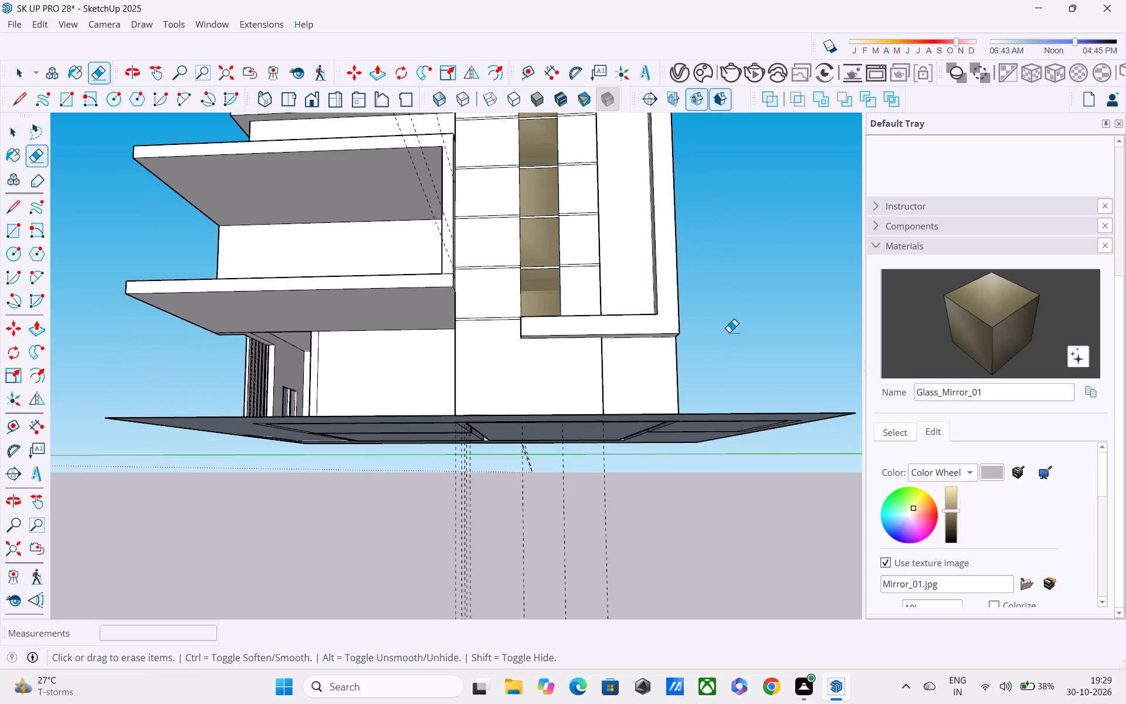
Copy the bottom edge of the ground-floor wall beneath the frame 2" upward.
key("space")
middle_click_drag(566, 397, 566, 559)
scroll(565, 559, "up", 4)
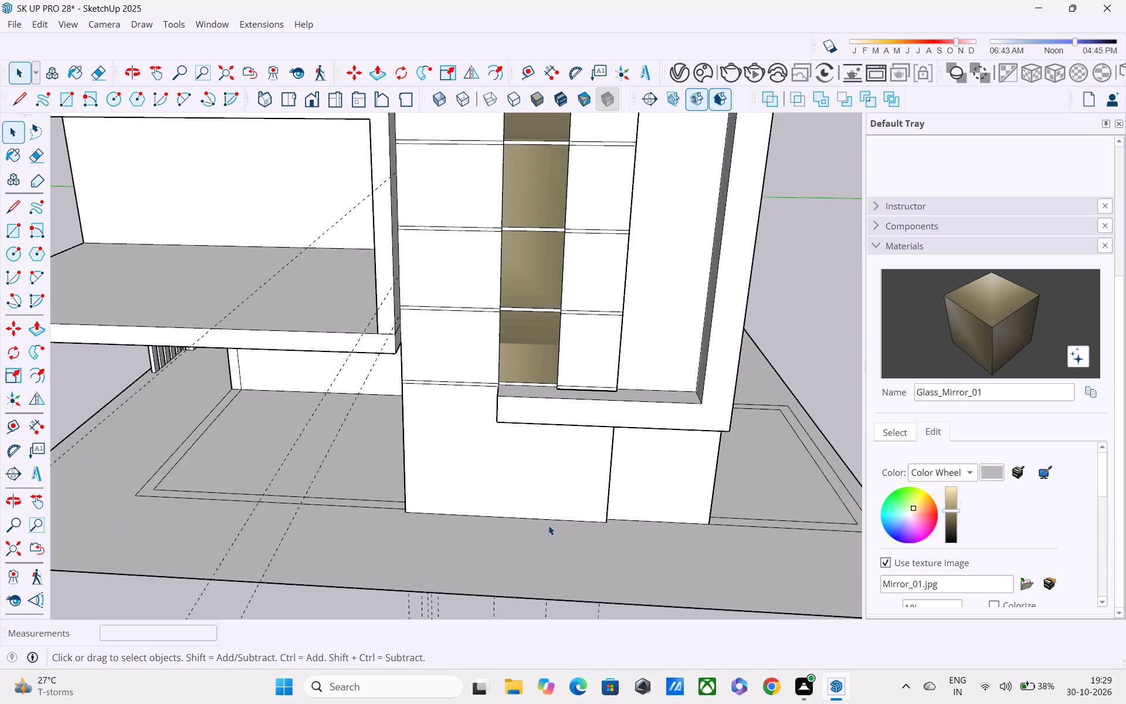
left_click(544, 519)
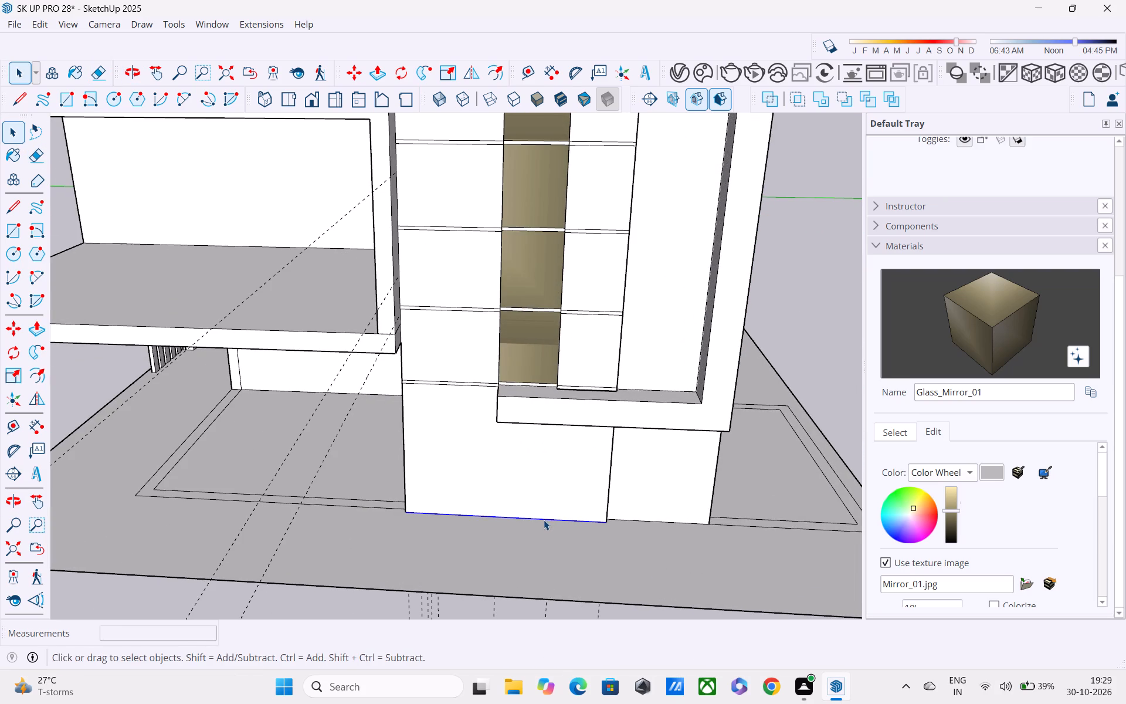
key("m")
left_click(403, 510)
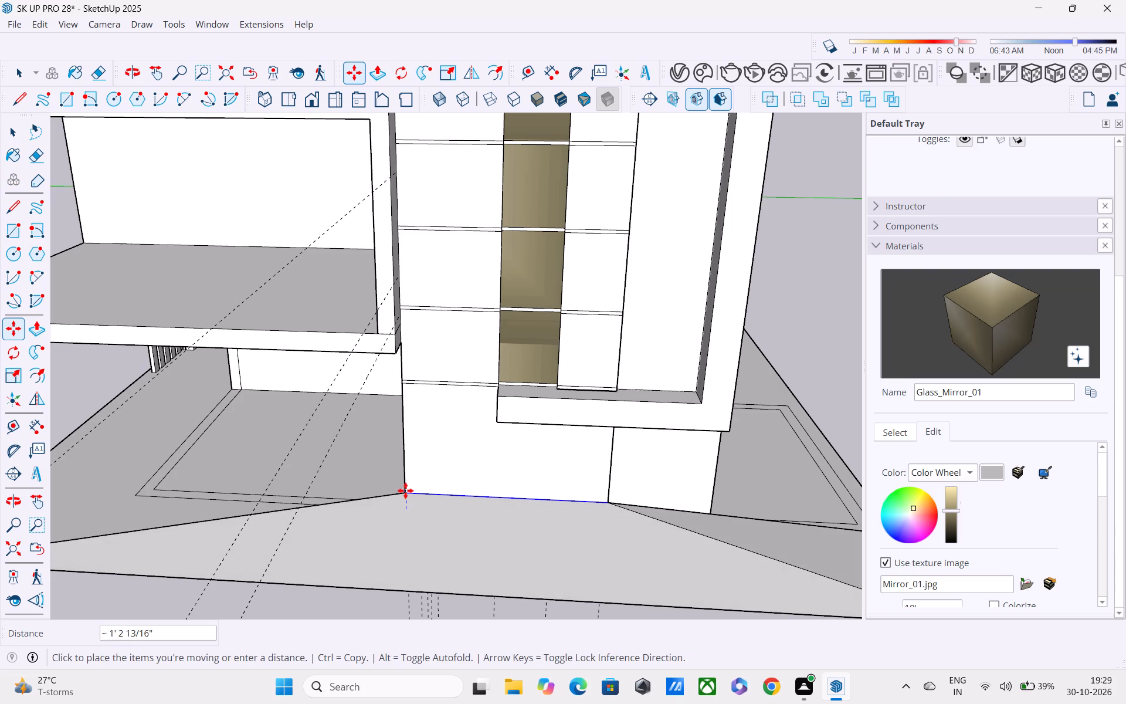
key("Escape")
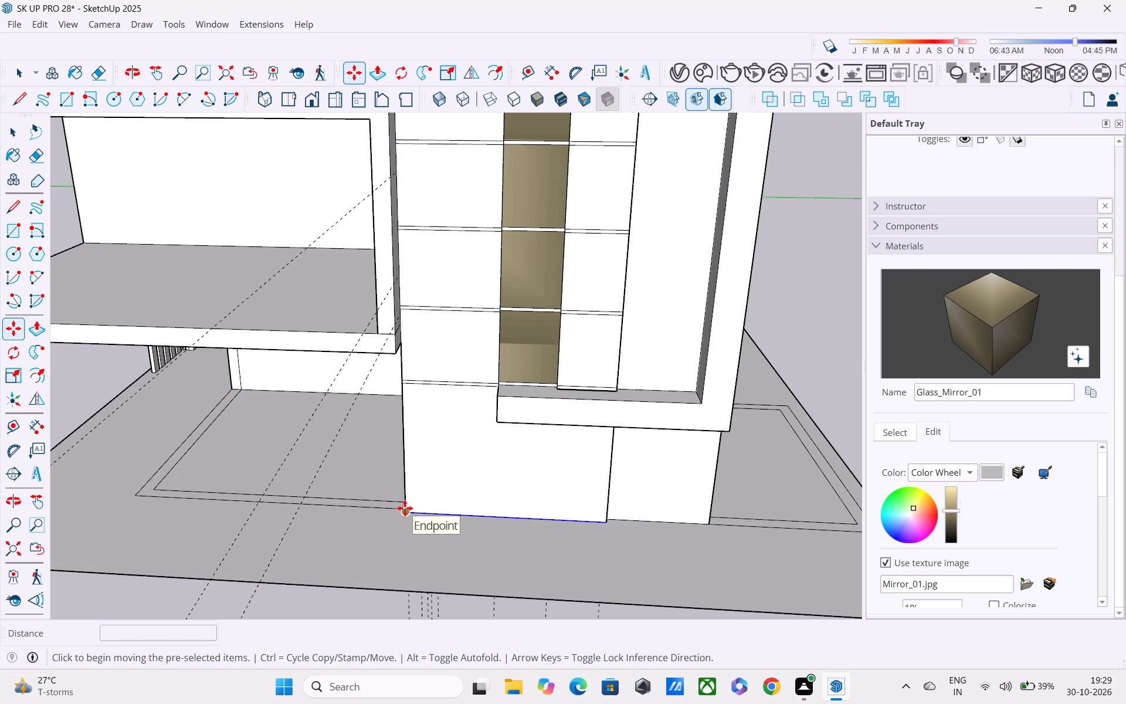
left_click(405, 508)
key("Escape")
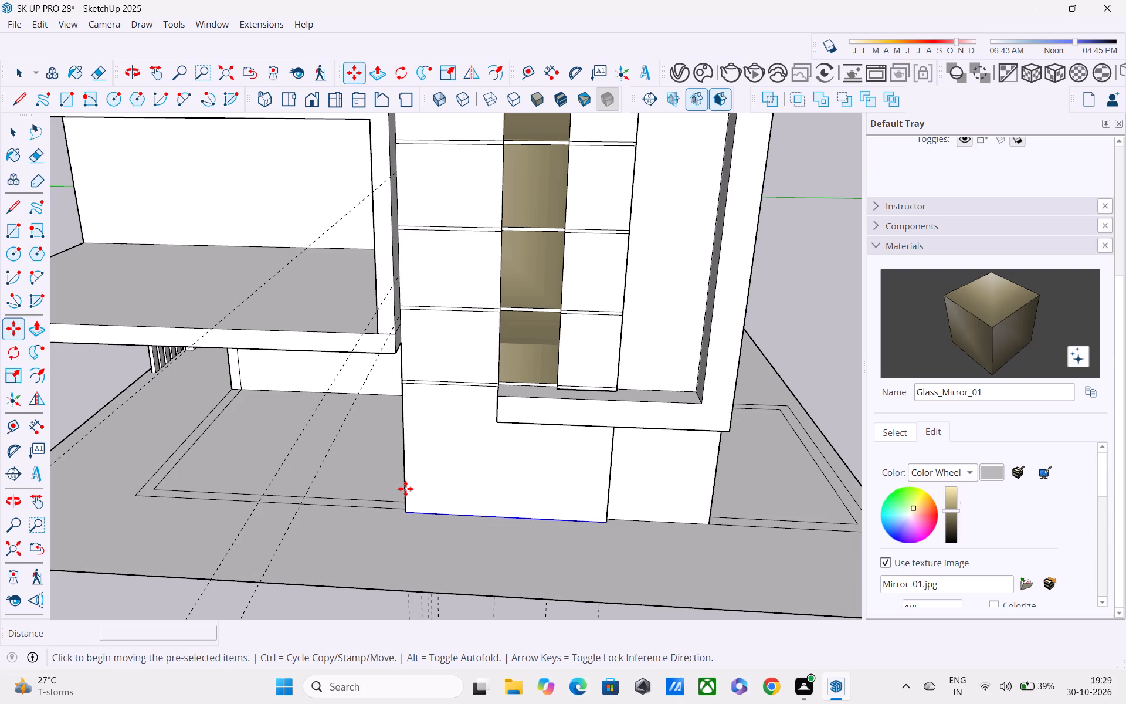
left_click(407, 514)
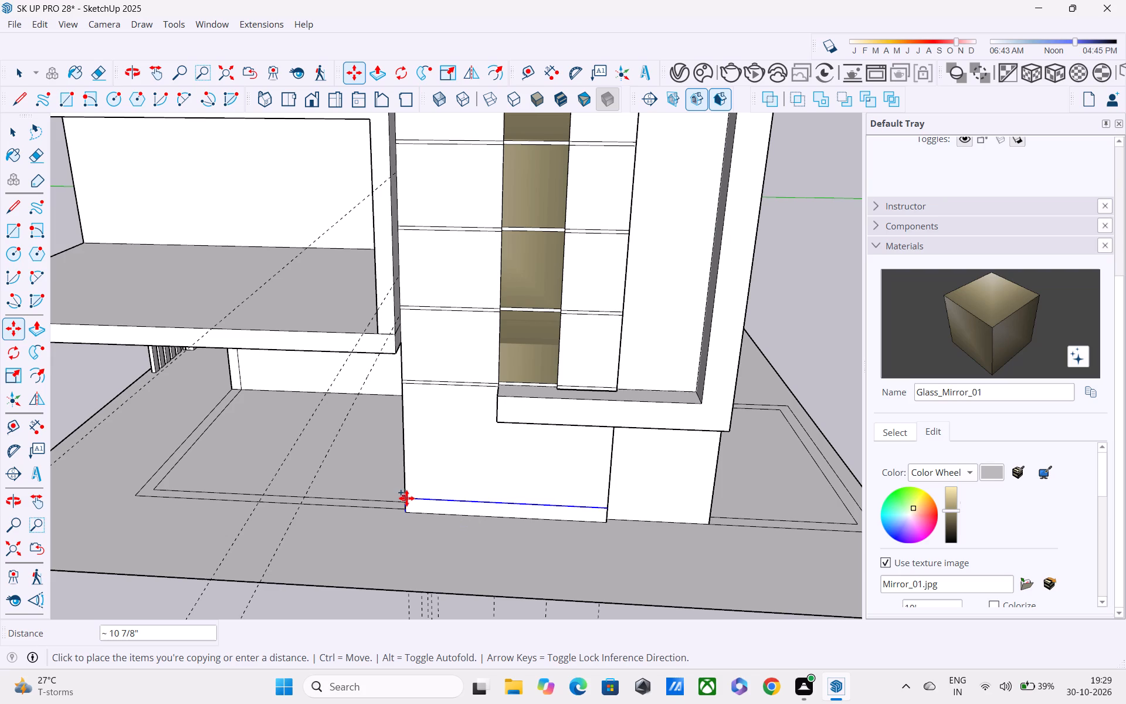
key("2")
key("shift+quotedbl")
key("Return")
Copy the pair of bottom edges on the ground-floor wall about 3' 9 1/2" upward, marking a horizontal groove across the wall.
scroll(407, 498, "up", 4)
middle_click_drag(407, 498, 418, 417)
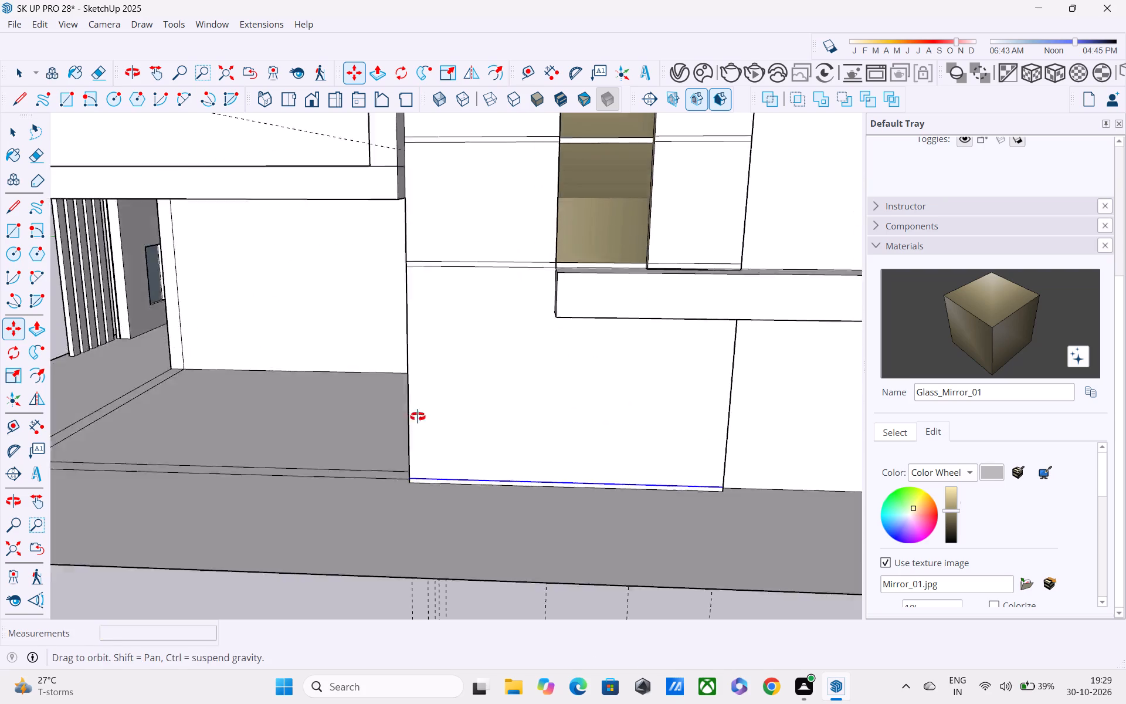
middle_click_drag(418, 417, 420, 405)
scroll(436, 425, "up", 2)
key("space")
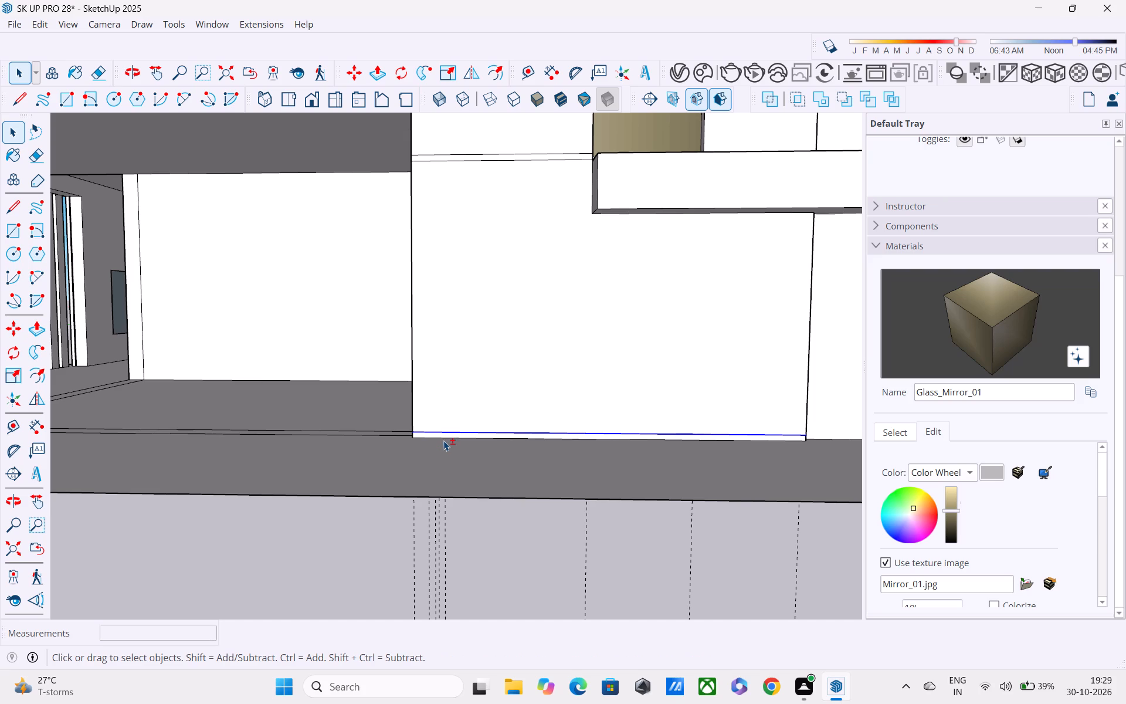
left_click(443, 440, "shift")
key("m")
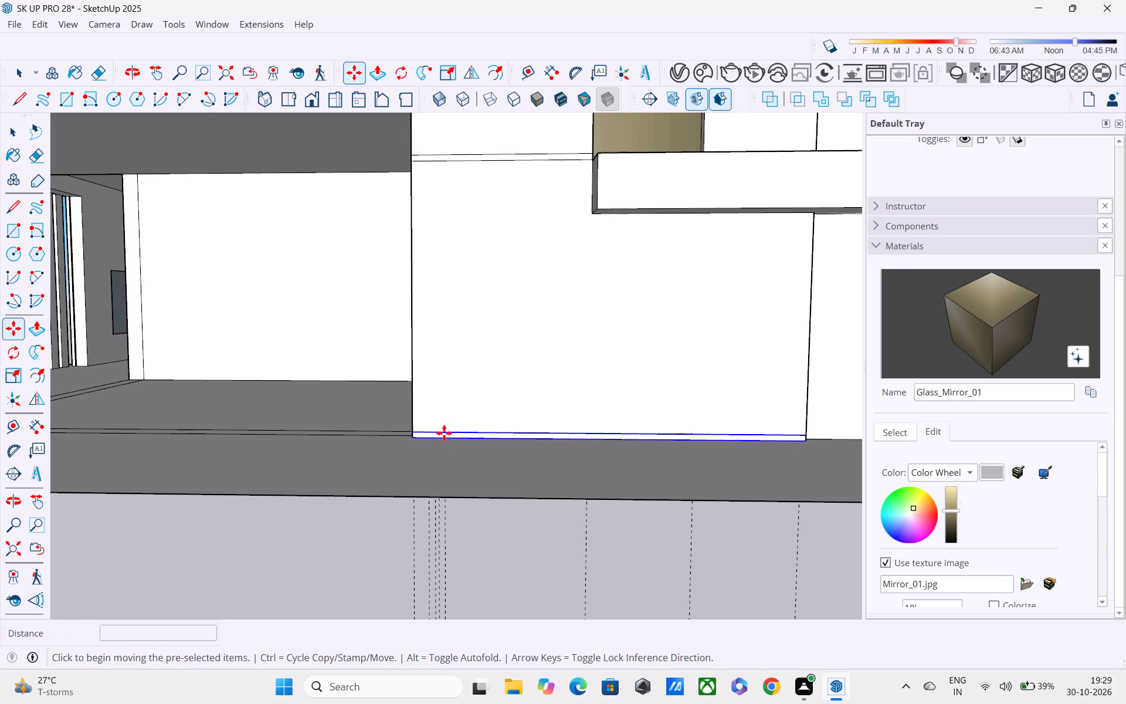
left_click(418, 432)
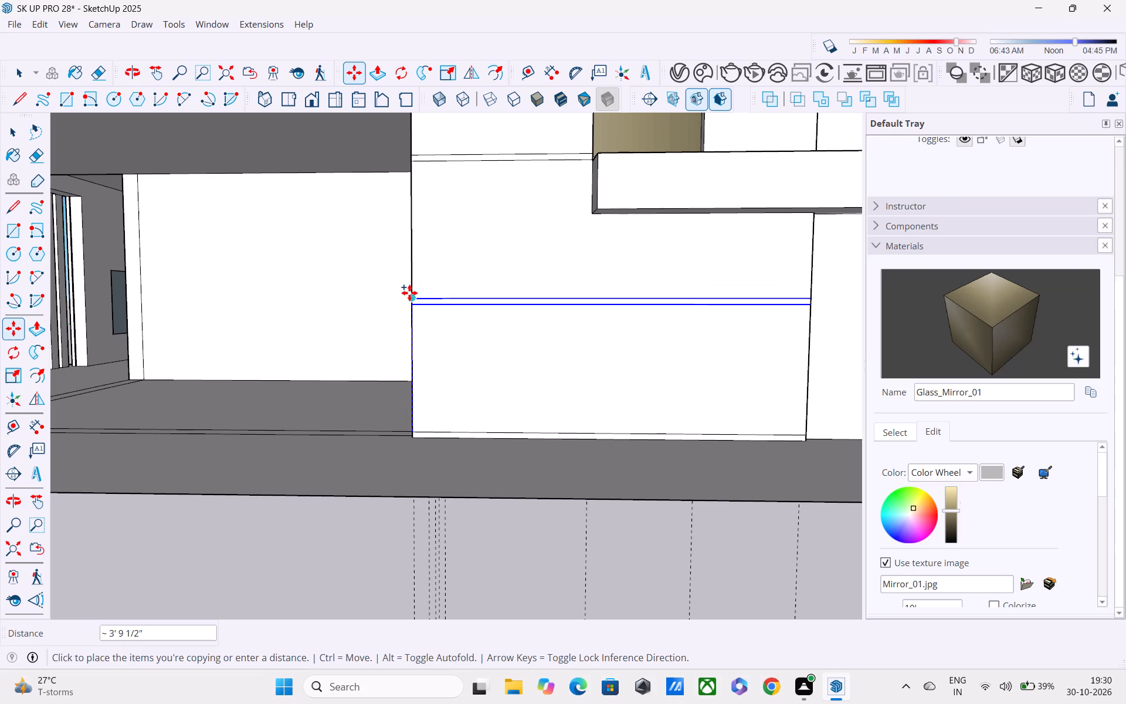
left_click(409, 293)
Move the lowest pair of groove lines between the wall corner and the frame about 1 3/4" down, then deselect them.
scroll(416, 329, "down", 3)
middle_click_drag(426, 323, 408, 364)
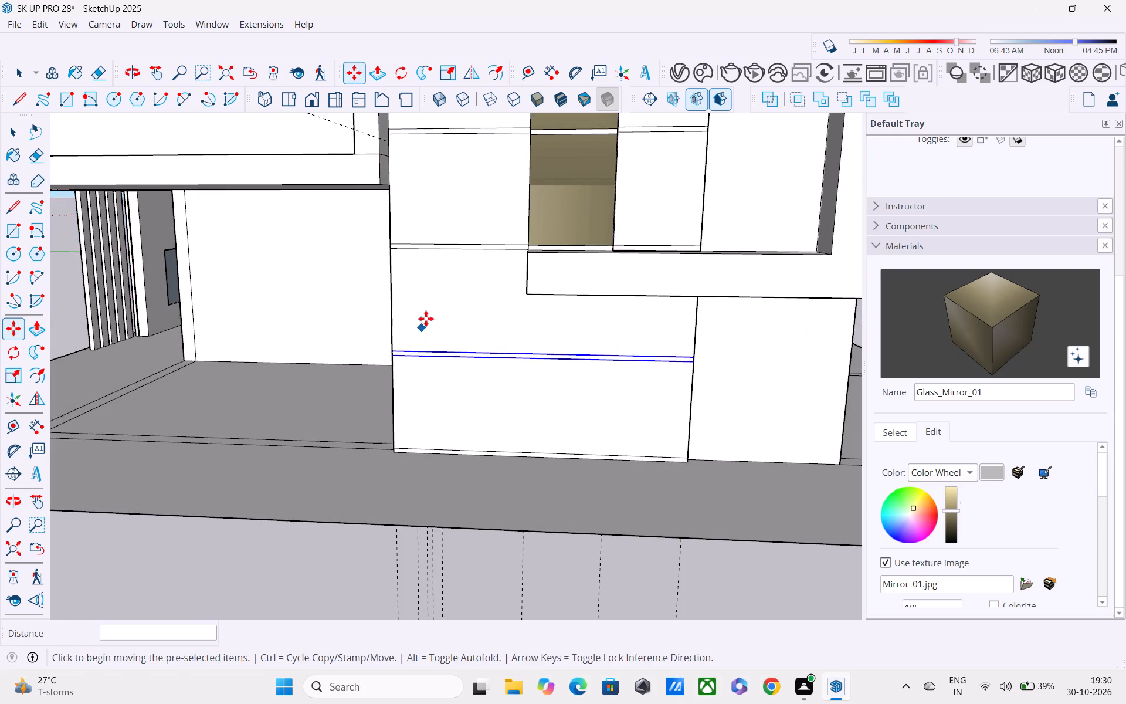
scroll(428, 303, "up", 3)
middle_click_drag(429, 297, 487, 307)
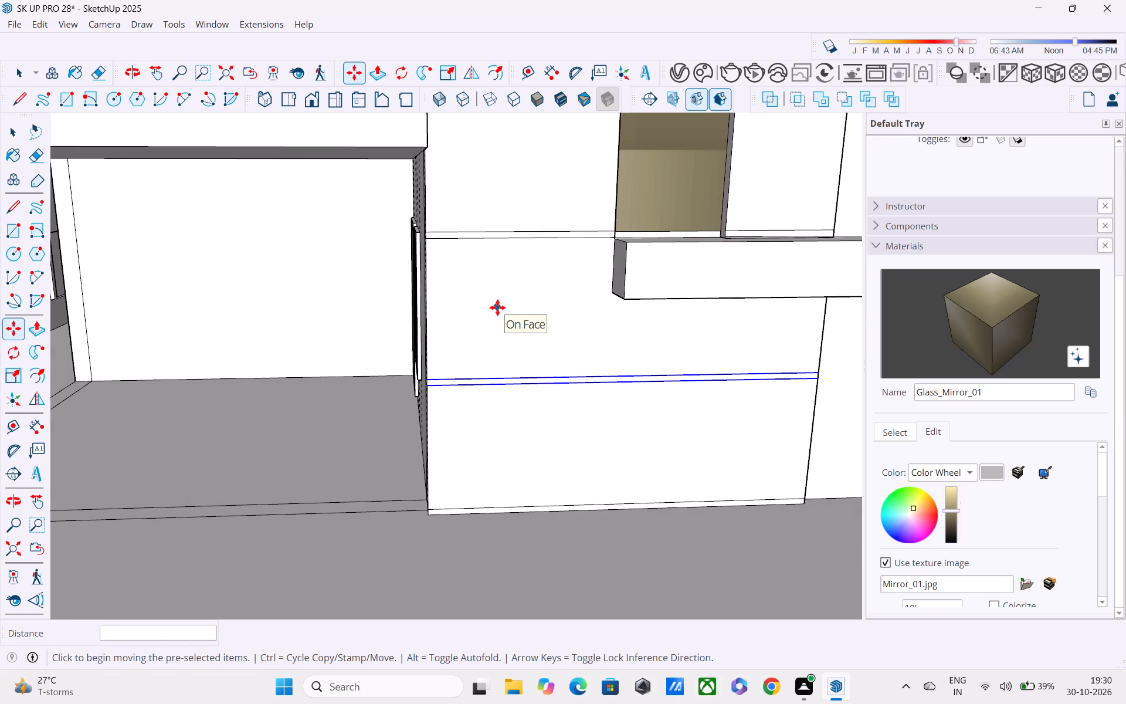
scroll(493, 299, "up", 1)
middle_click_drag(480, 269, 533, 296)
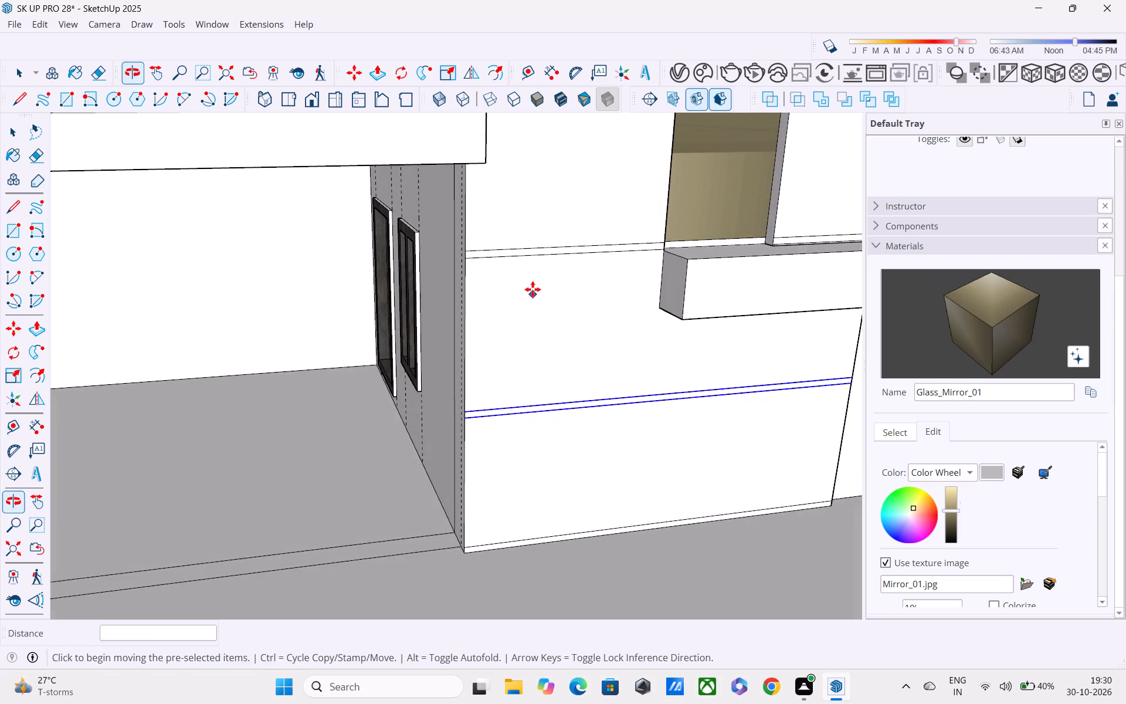
scroll(478, 260, "up", 1)
key("space")
left_click(476, 250)
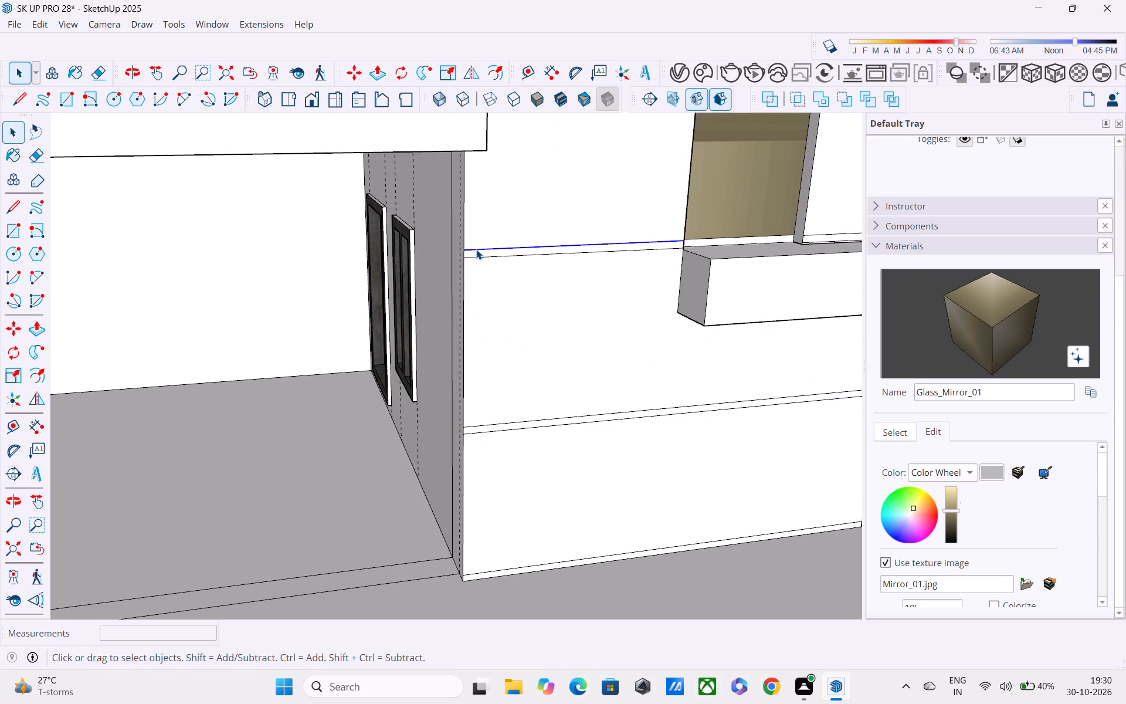
left_click(476, 257)
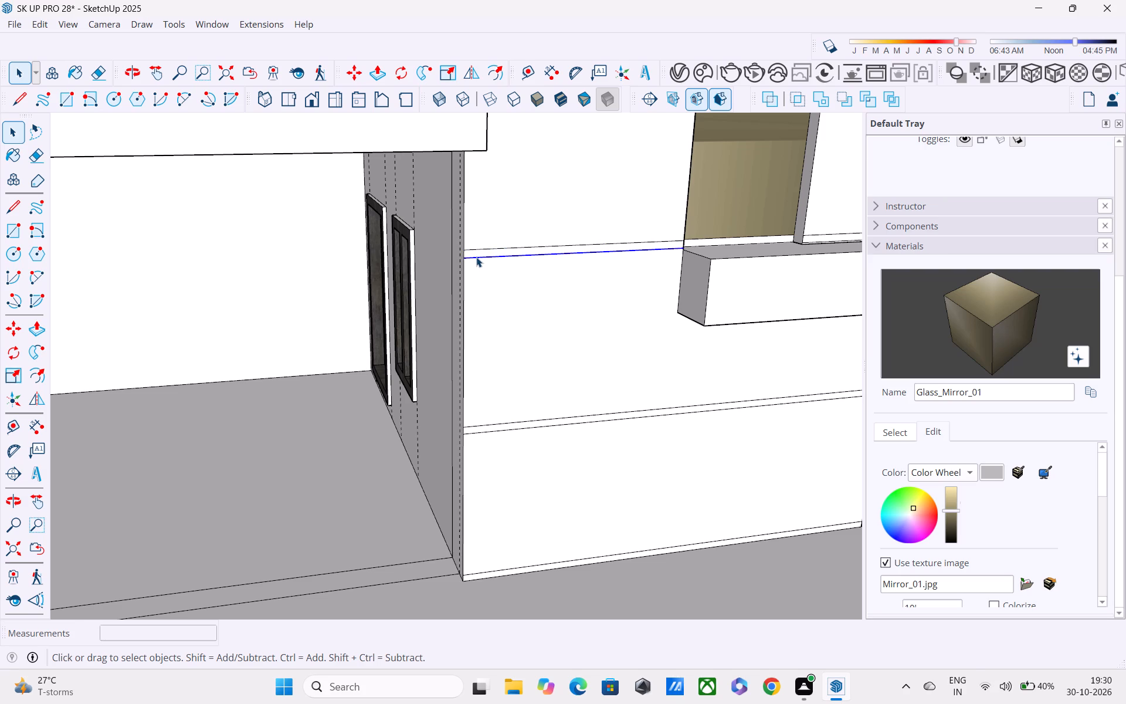
left_click(476, 249, "shift")
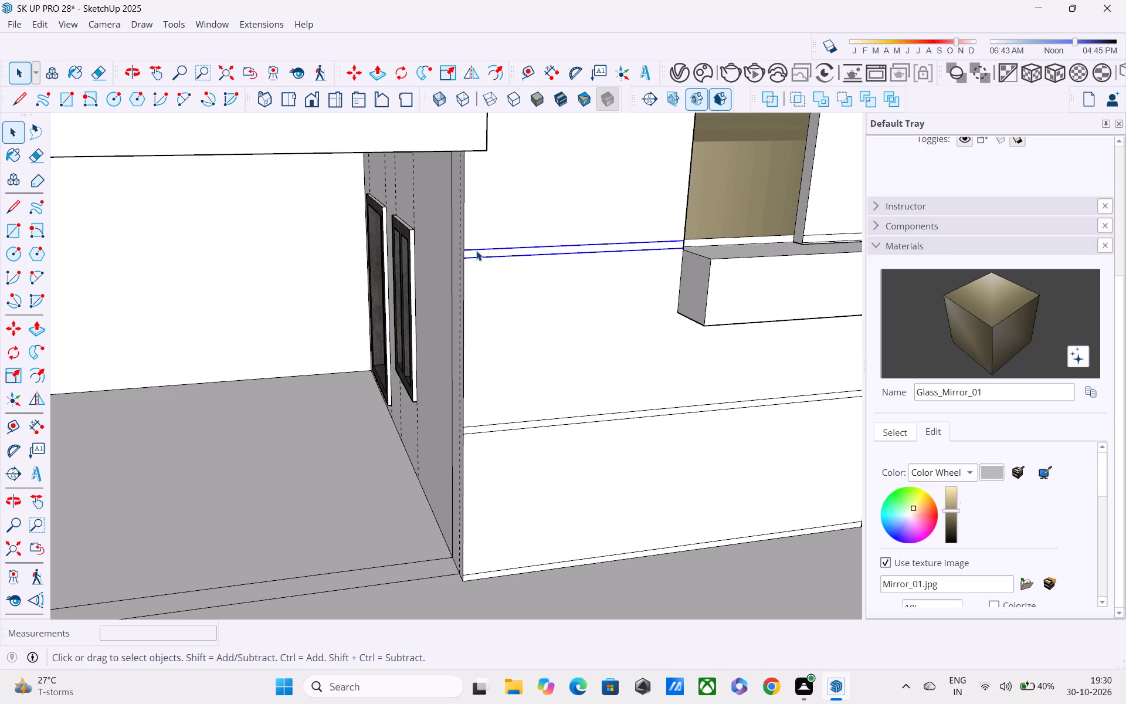
key("m")
left_click(470, 258)
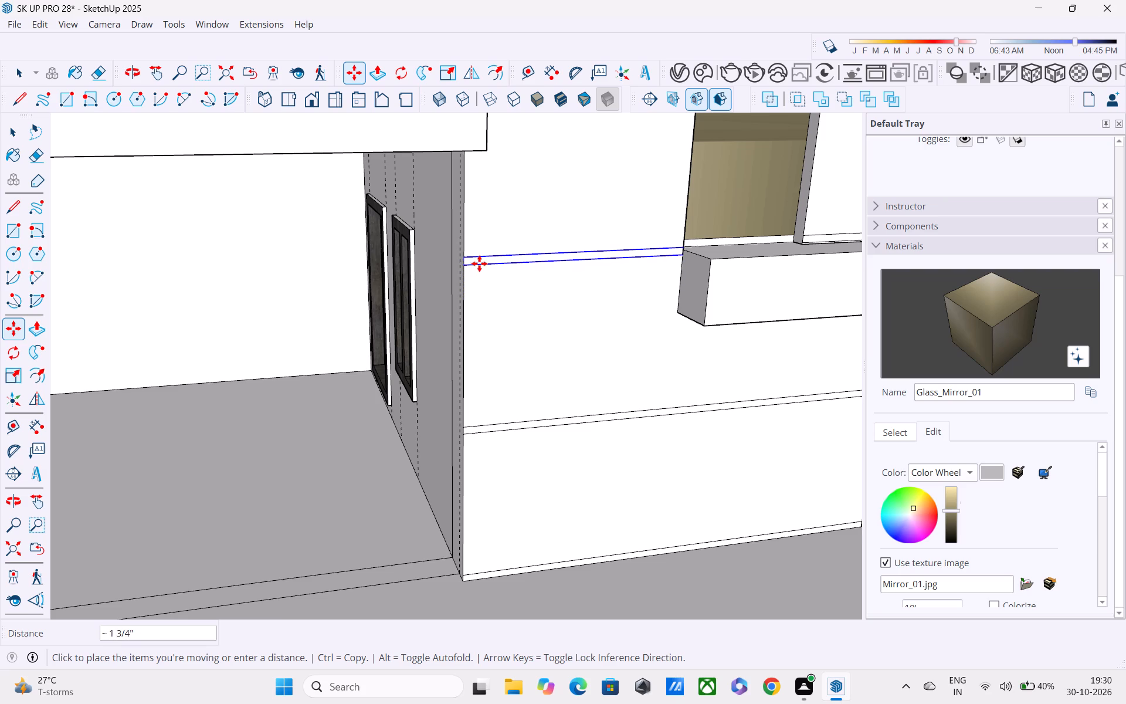
left_click(479, 263)
scroll(480, 275, "down", 7)
middle_click_drag(483, 281, 404, 279)
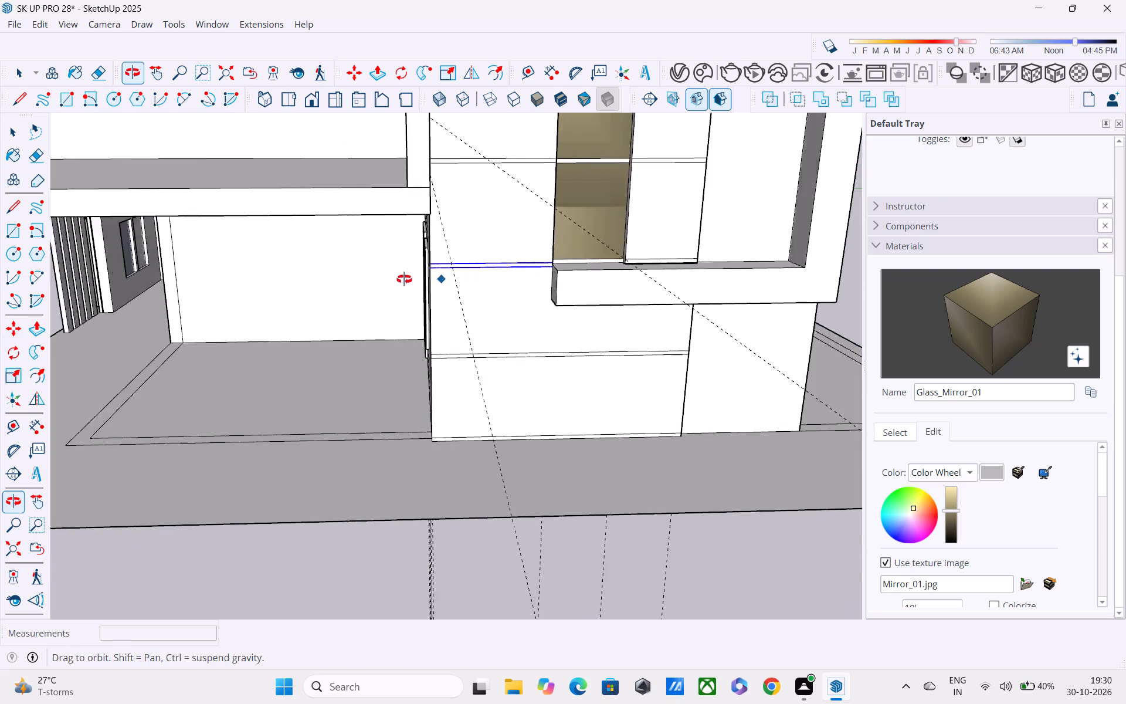
middle_click_drag(404, 279, 400, 277)
scroll(394, 263, "down", 5)
scroll(422, 264, "up", 1)
middle_click_drag(422, 264, 412, 221)
scroll(412, 215, "down", 5)
key("space")
left_click(615, 204)
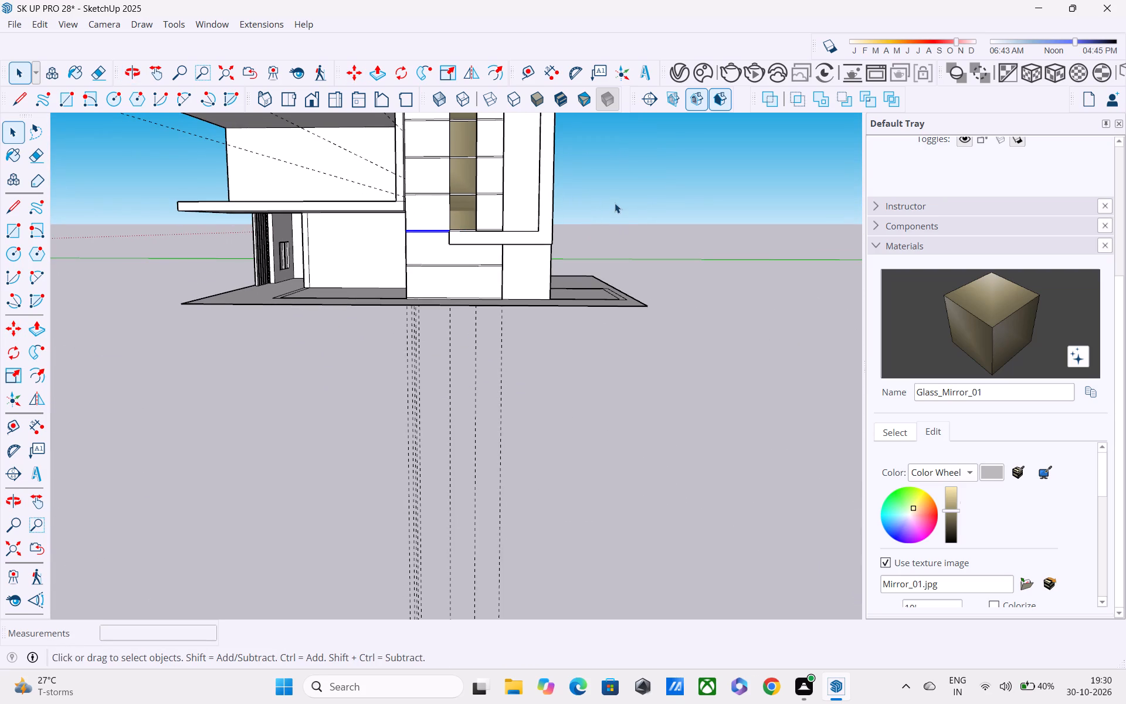
Delete the three dashed guide lines running out horizontally beside the house.
scroll(584, 215, "up", 1)
scroll(402, 242, "down", 1)
middle_click_drag(412, 247, 628, 309)
scroll(603, 299, "down", 1)
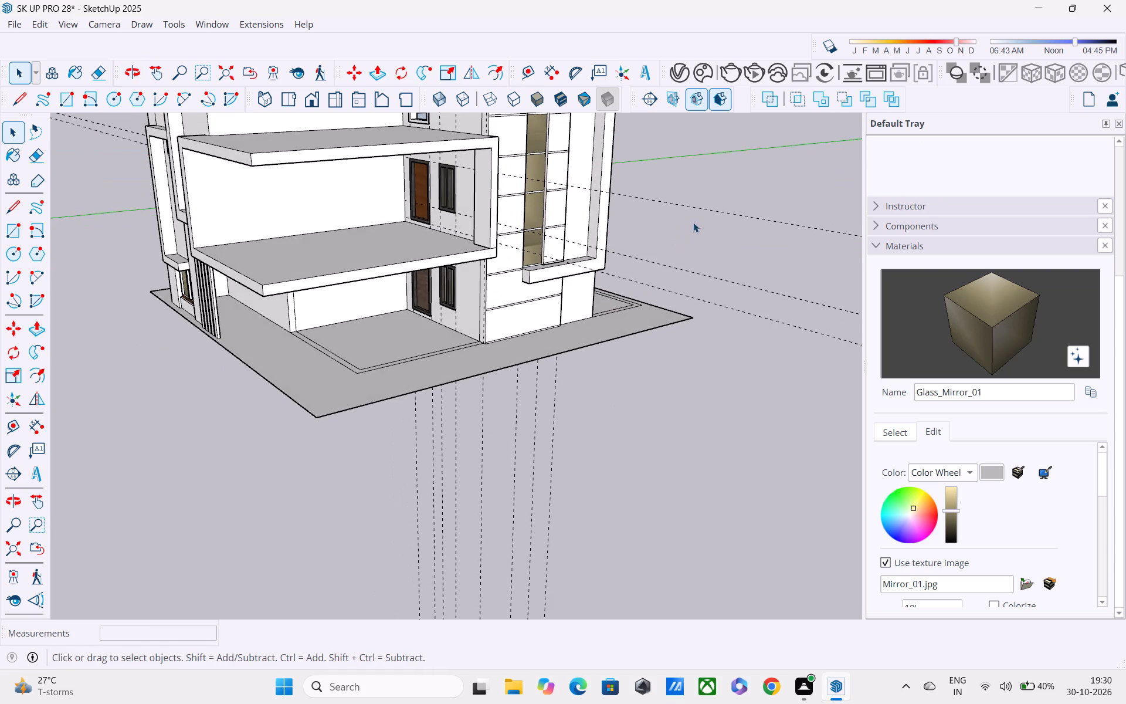
left_click_drag(770, 171, 769, 314)
left_click_drag(759, 337, 779, 169)
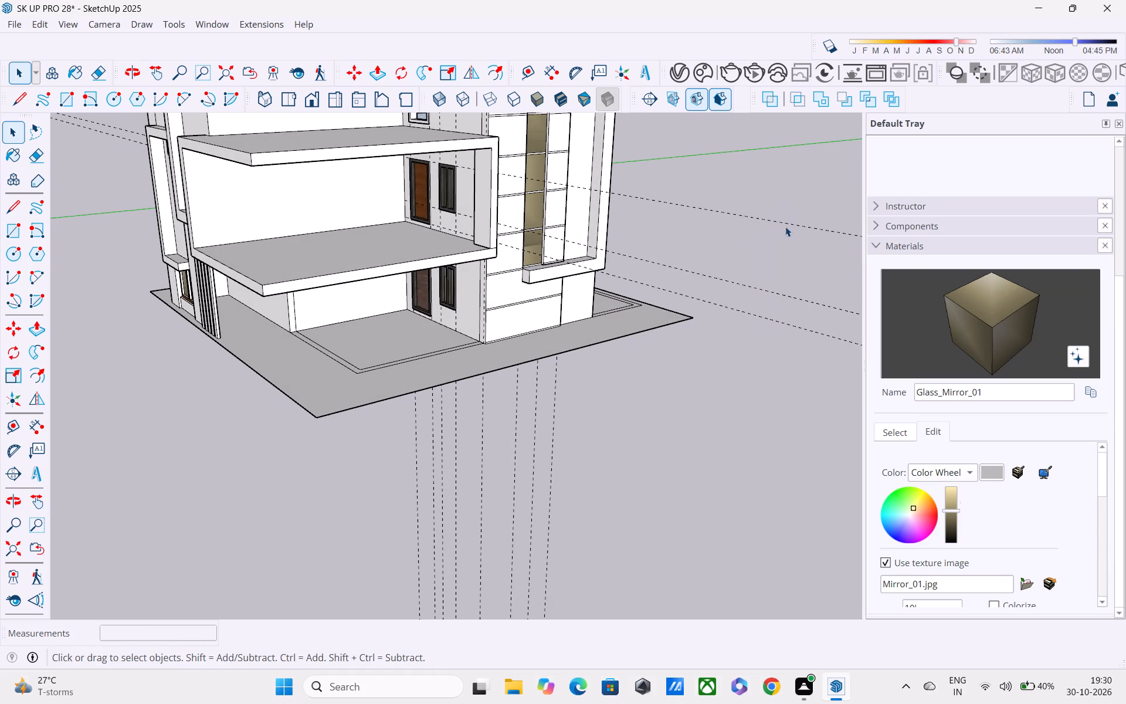
left_click(788, 224)
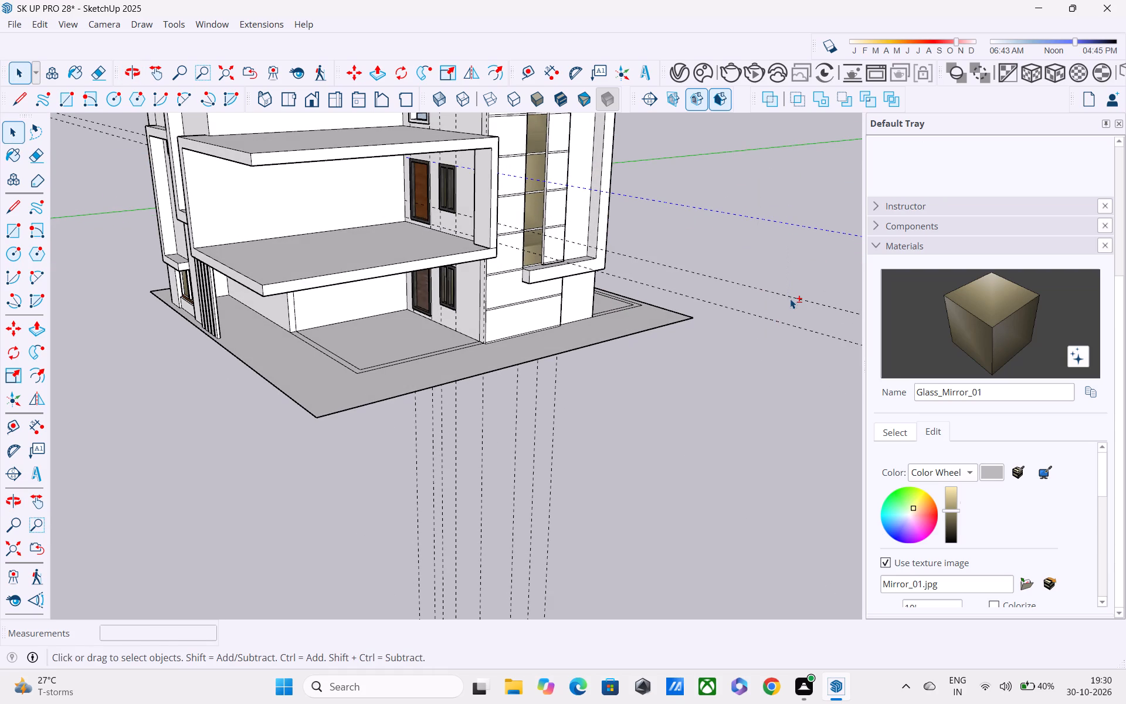
left_click(790, 299, "shift")
left_click(786, 327, "shift")
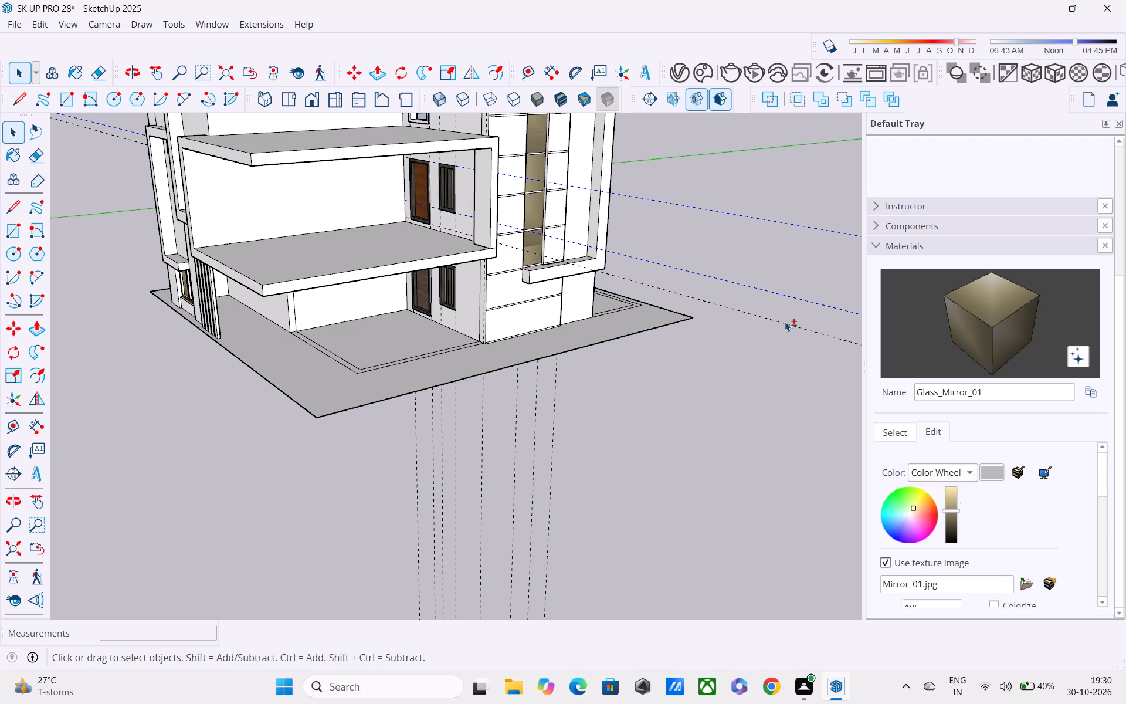
left_click(784, 326, "shift")
left_click(782, 320, "shift")
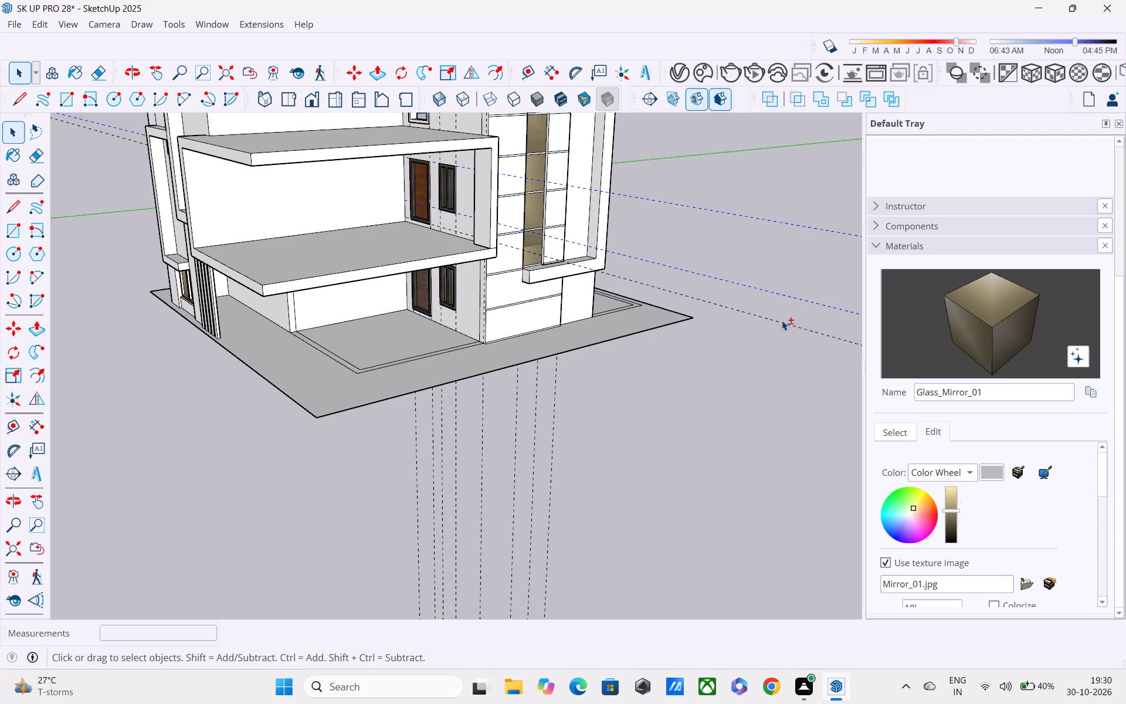
left_click(780, 322, "shift")
key("Delete")
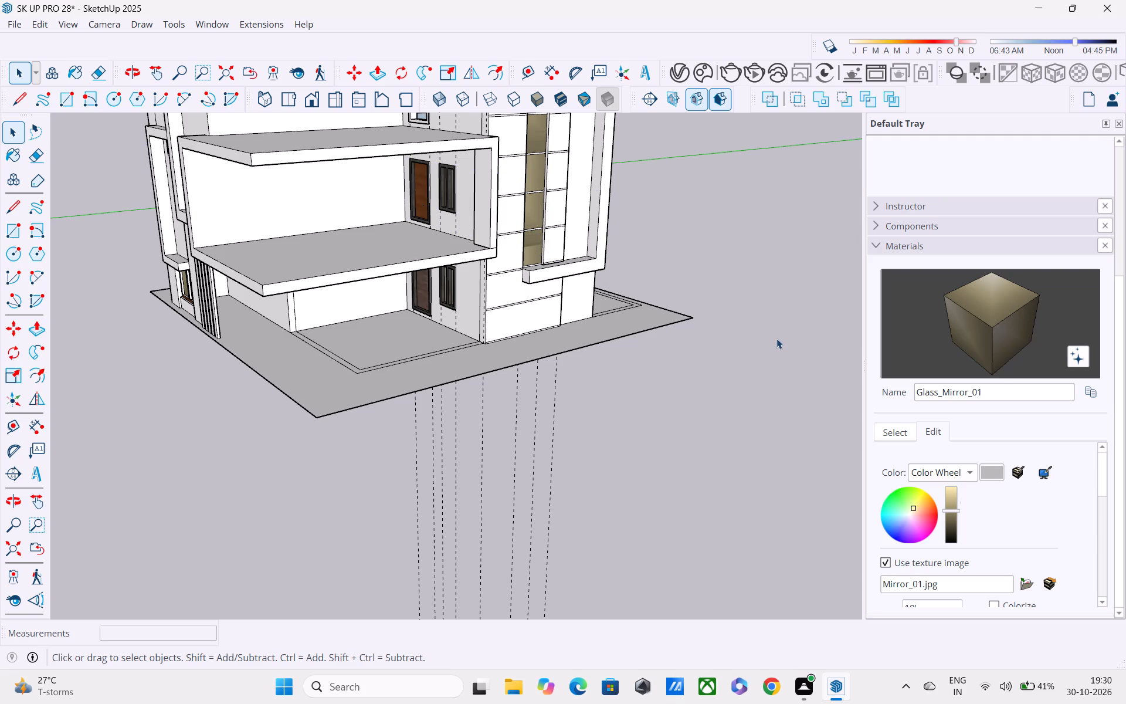
Delete all the vertical dashed guide lines extending below the house.
scroll(776, 334, "down", 4)
middle_click_drag(737, 354, 737, 283)
middle_click_drag(731, 303, 728, 219, "shift")
left_click_drag(690, 361, 455, 412)
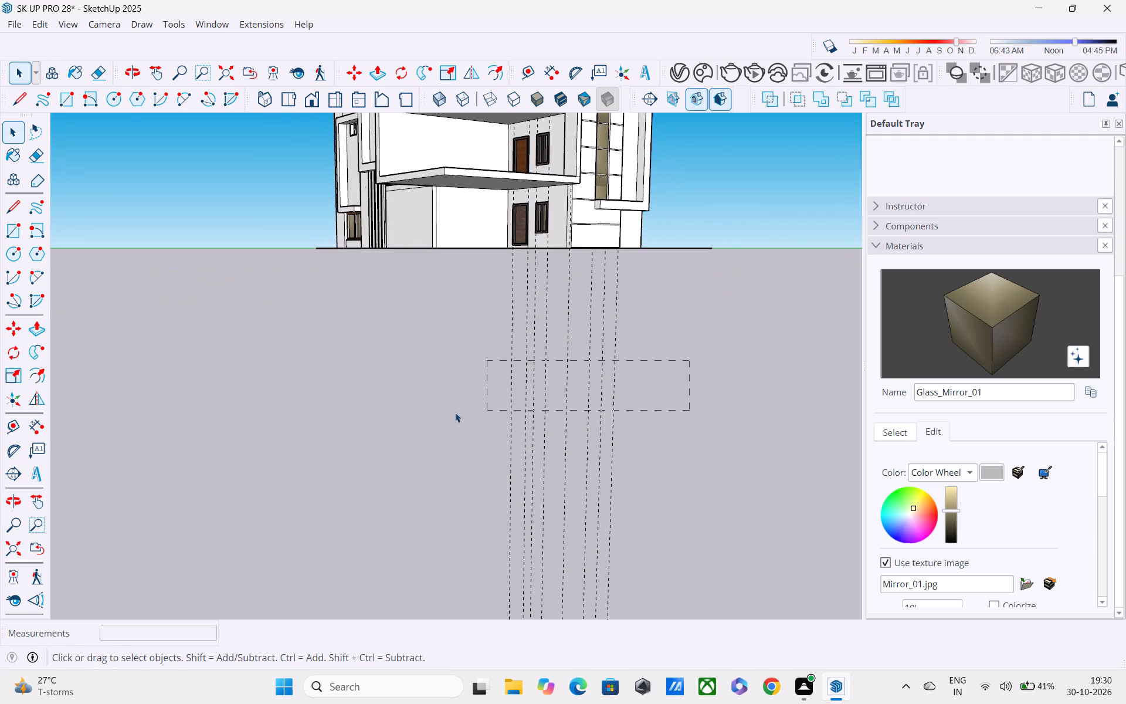
left_click_drag(455, 412, 440, 414)
key("Delete")
Examine the panelled side wall, the roof slab and the top-floor balcony wall with its door and window.
scroll(442, 407, "down", 3)
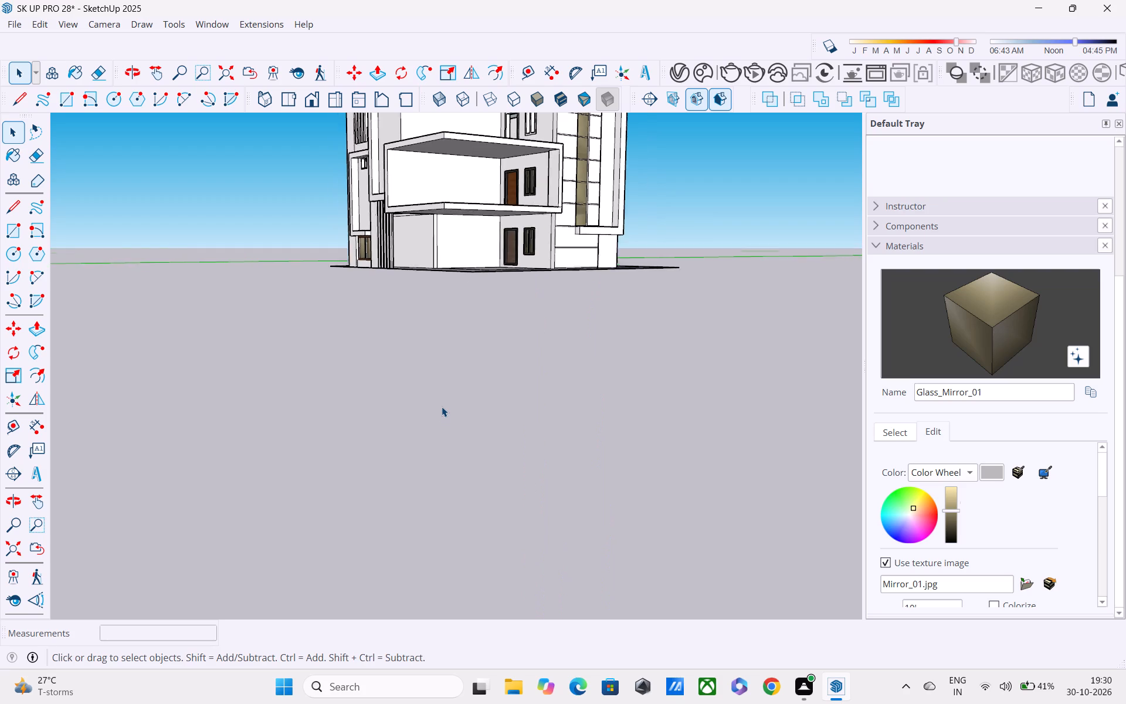
scroll(442, 407, "down", 1)
middle_click_drag(442, 406, 386, 411)
scroll(575, 283, "up", 5)
middle_click_drag(575, 265, 439, 273)
scroll(460, 269, "down", 4)
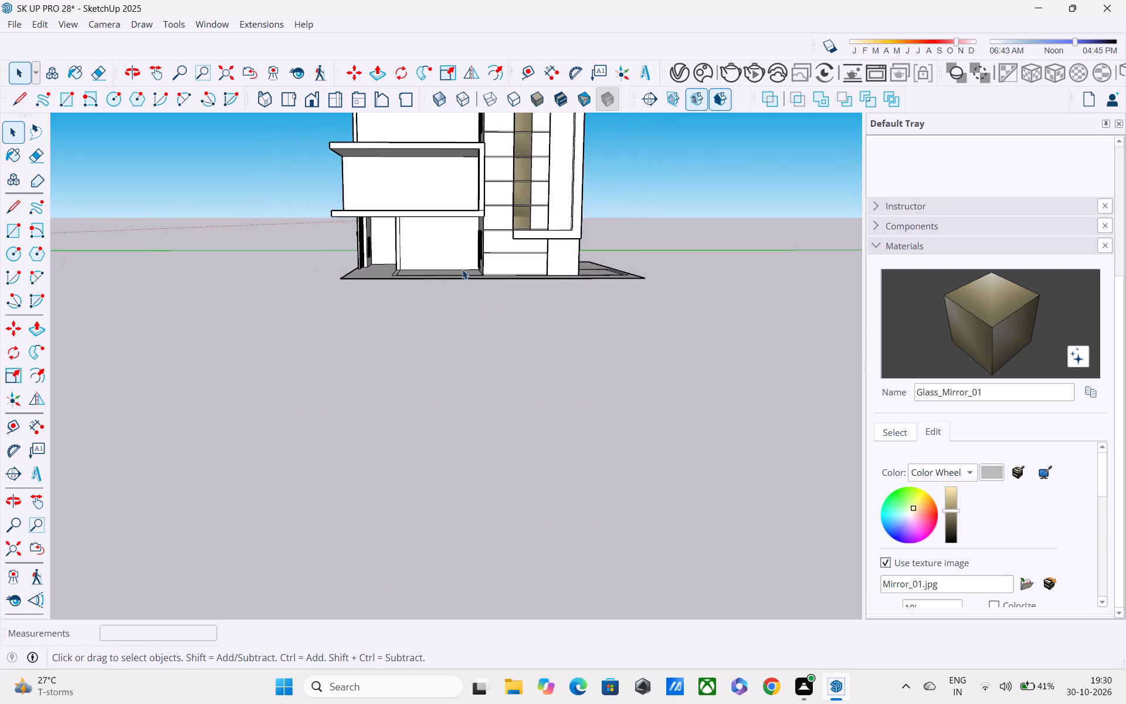
middle_click_drag(466, 271, 491, 469)
middle_click_drag(497, 424, 497, 514, "shift")
scroll(498, 297, "up", 1)
middle_click_drag(501, 226, 517, 172)
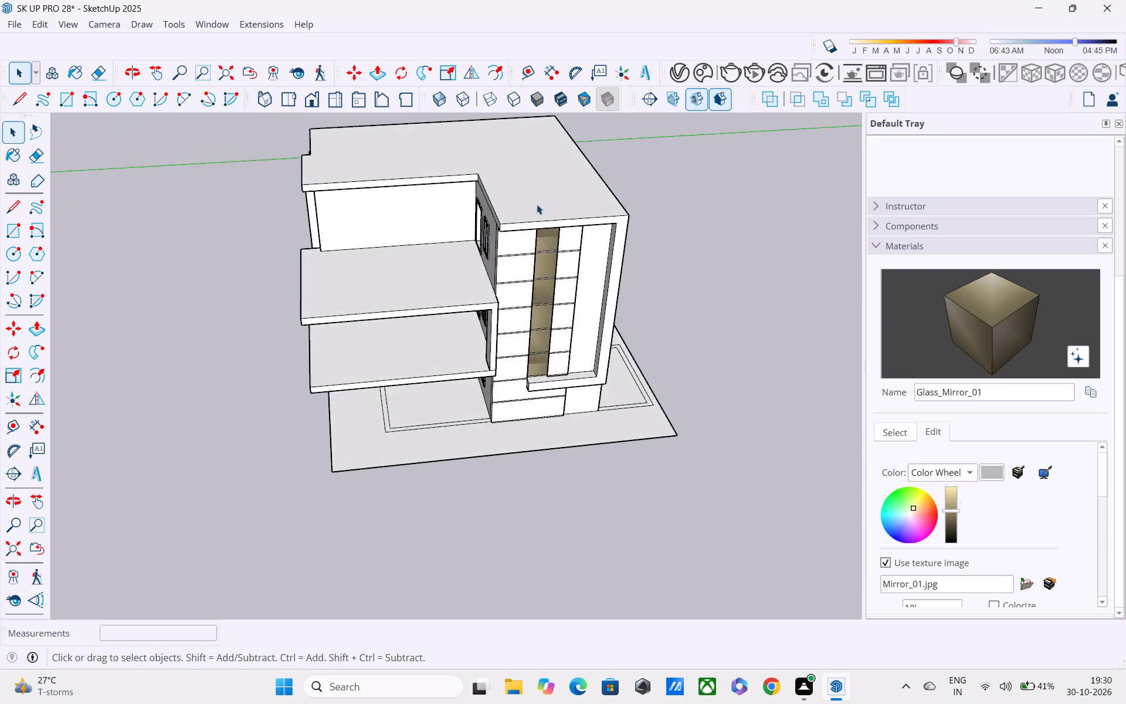
scroll(537, 208, "up", 5)
middle_click_drag(518, 224, 646, 135)
scroll(492, 189, "up", 3)
middle_click_drag(491, 190, 546, 175)
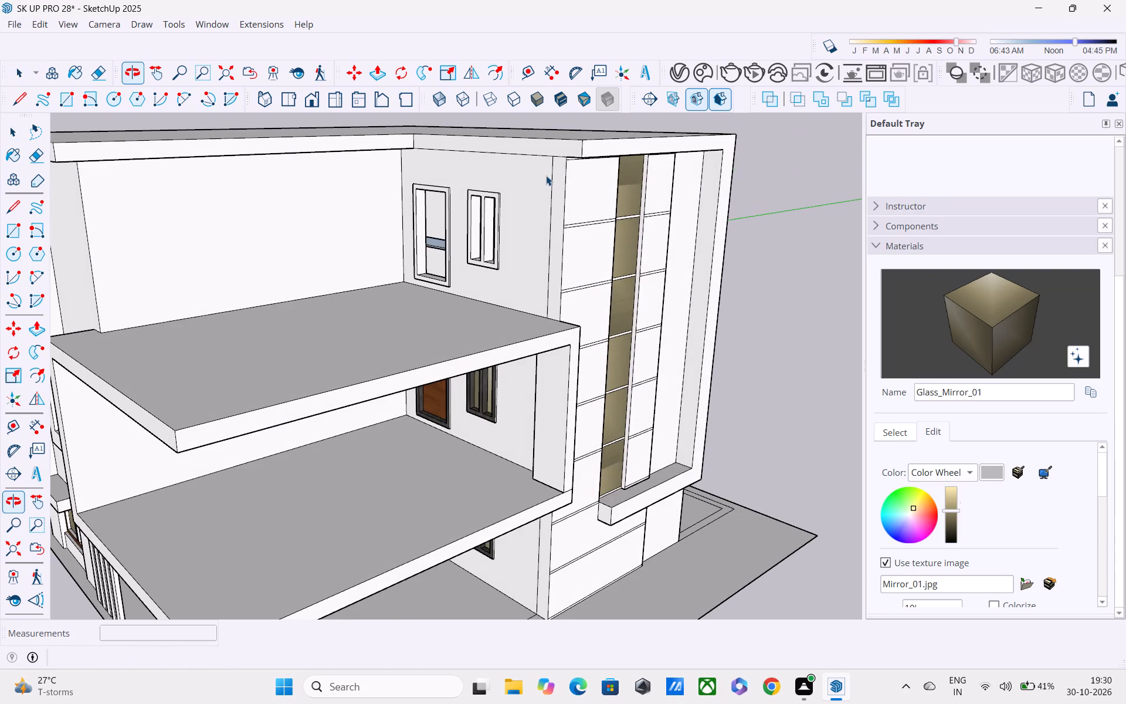
scroll(547, 175, "down", 3)
middle_click_drag(547, 179, 618, 314)
middle_click_drag(560, 256, 571, 280)
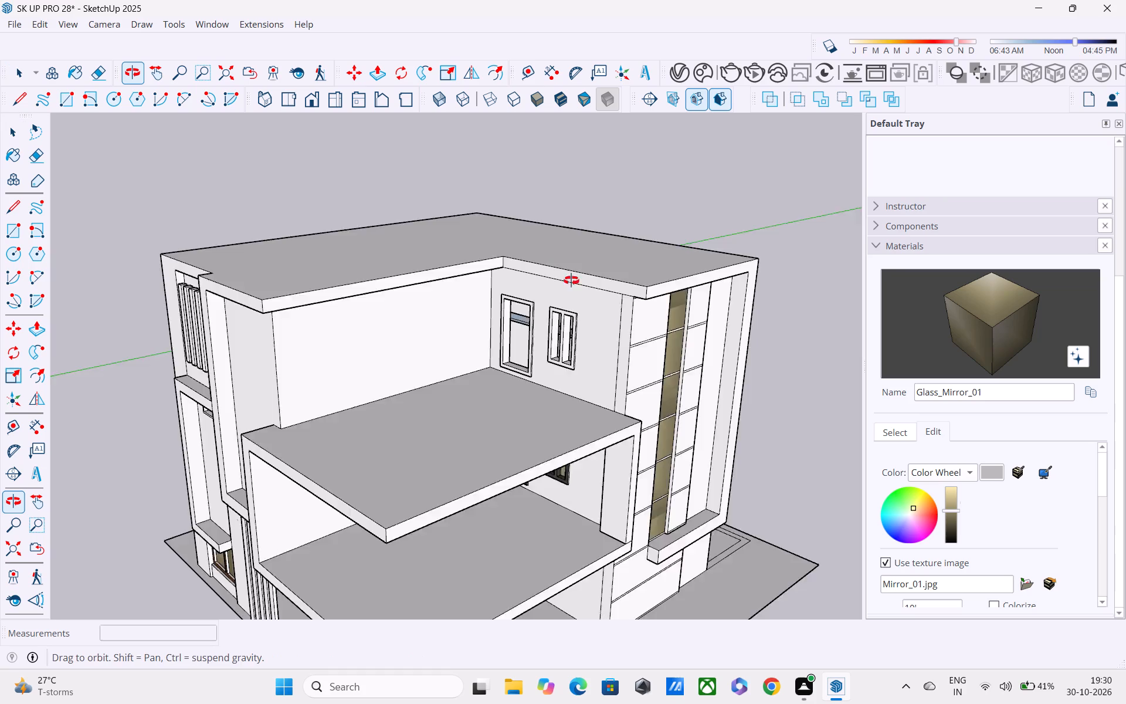
middle_click_drag(571, 280, 645, 257)
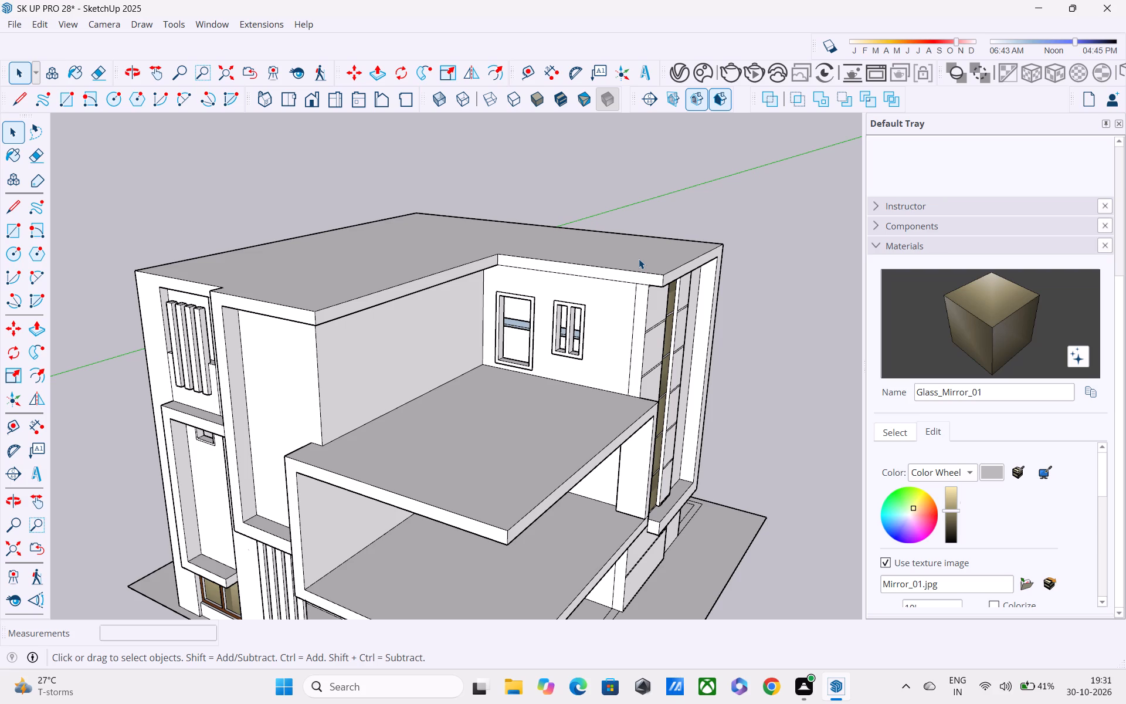
scroll(498, 267, "up", 3)
middle_click_drag(498, 266, 654, 198)
scroll(652, 273, "up", 2)
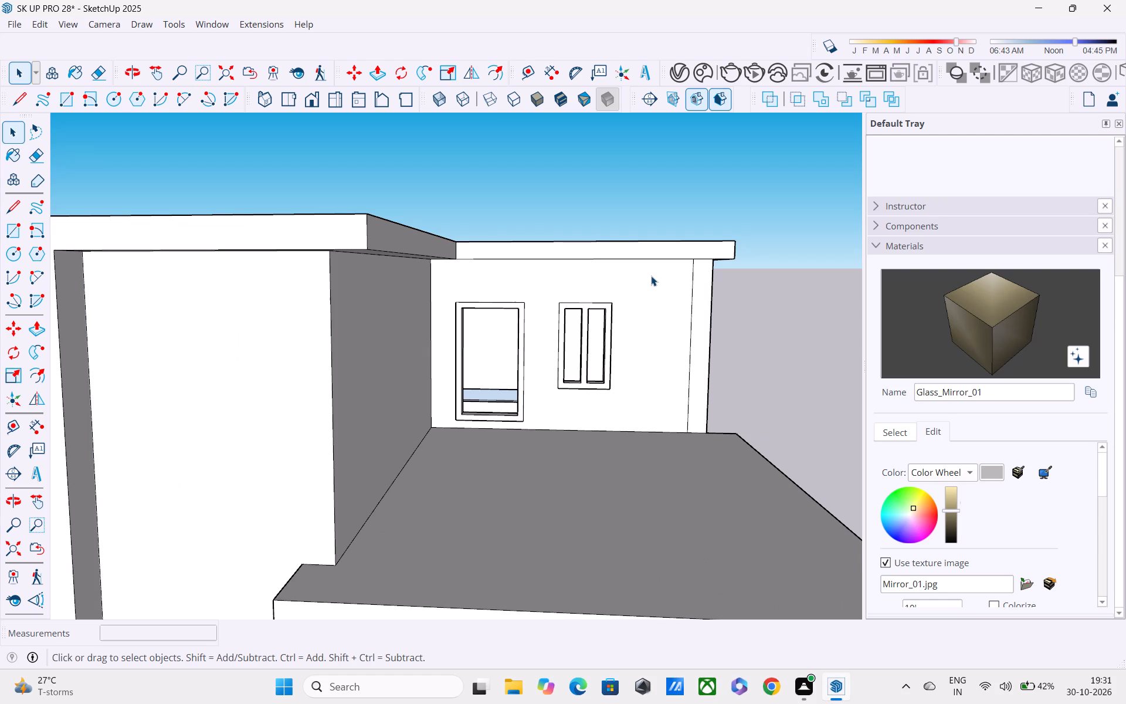
scroll(651, 276, "up", 1)
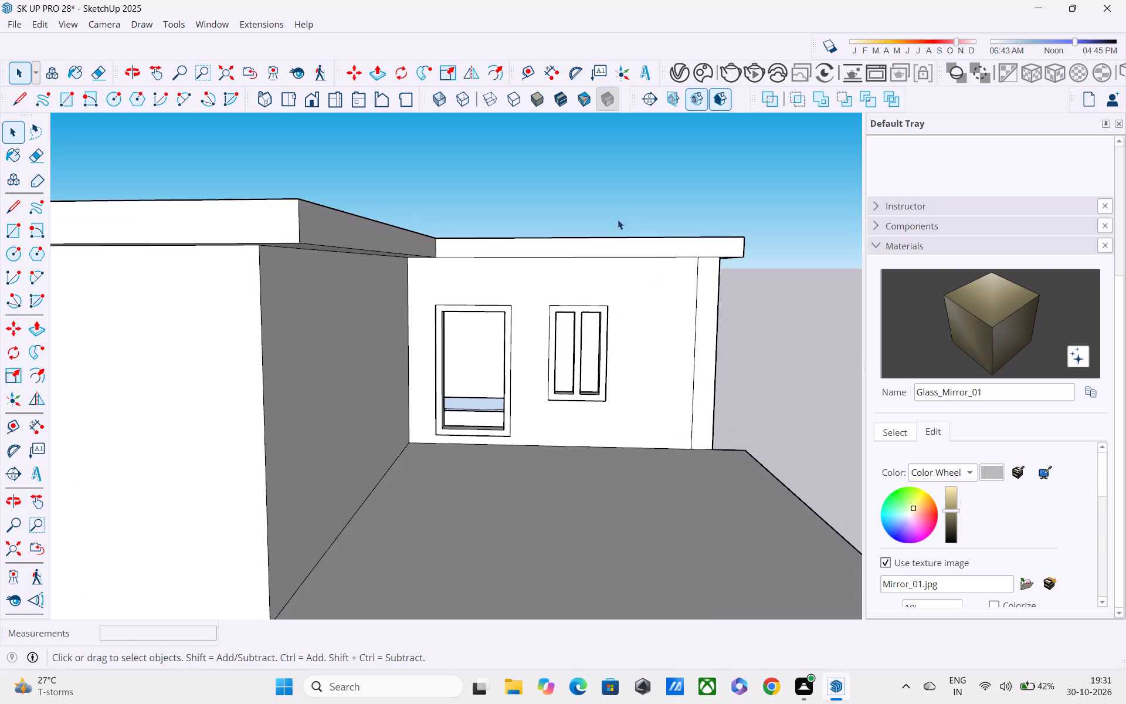
Examine the top-floor balcony corner where the side wall, roof slab and door wall meet.
middle_click_drag(613, 222, 249, 351)
scroll(259, 324, "up", 5)
middle_click_drag(295, 290, 314, 250)
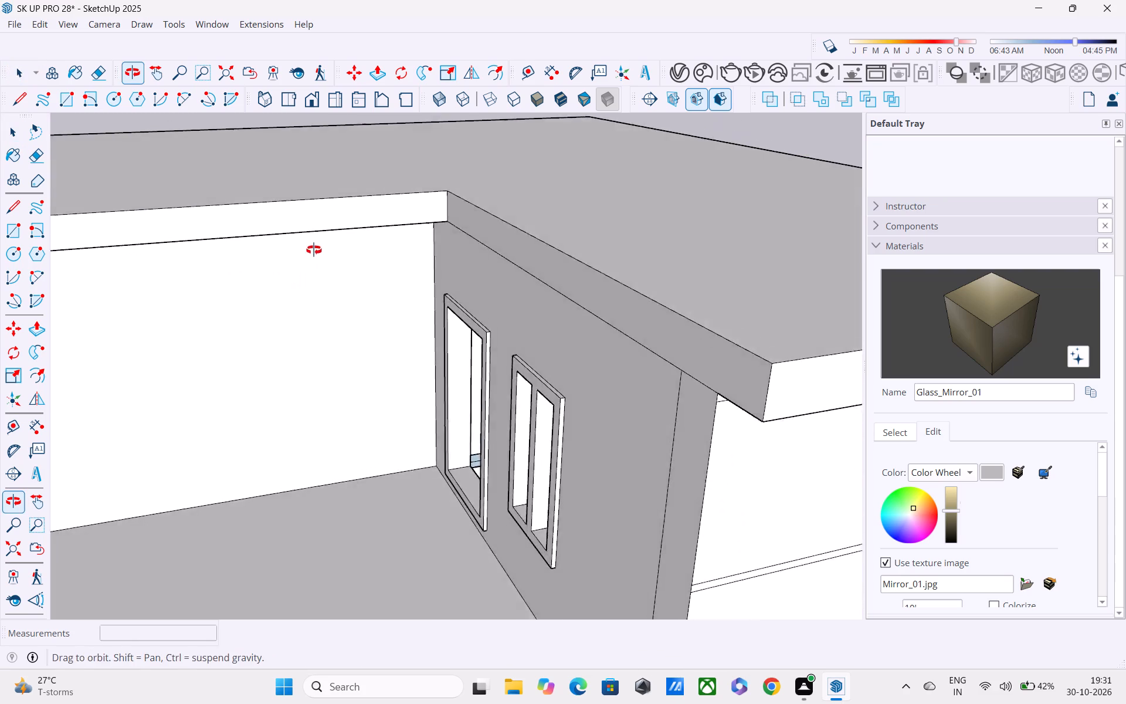
middle_click_drag(314, 250, 331, 237)
scroll(367, 221, "up", 5)
middle_click_drag(395, 241, 406, 186)
scroll(460, 284, "up", 2)
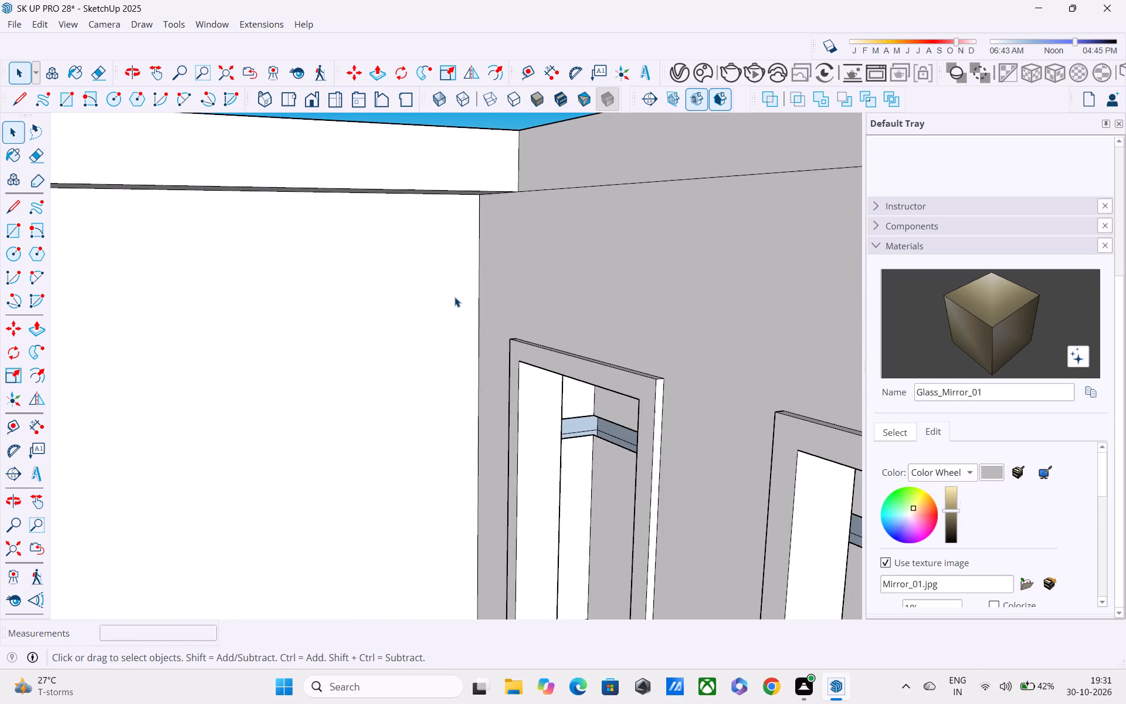
key("p")
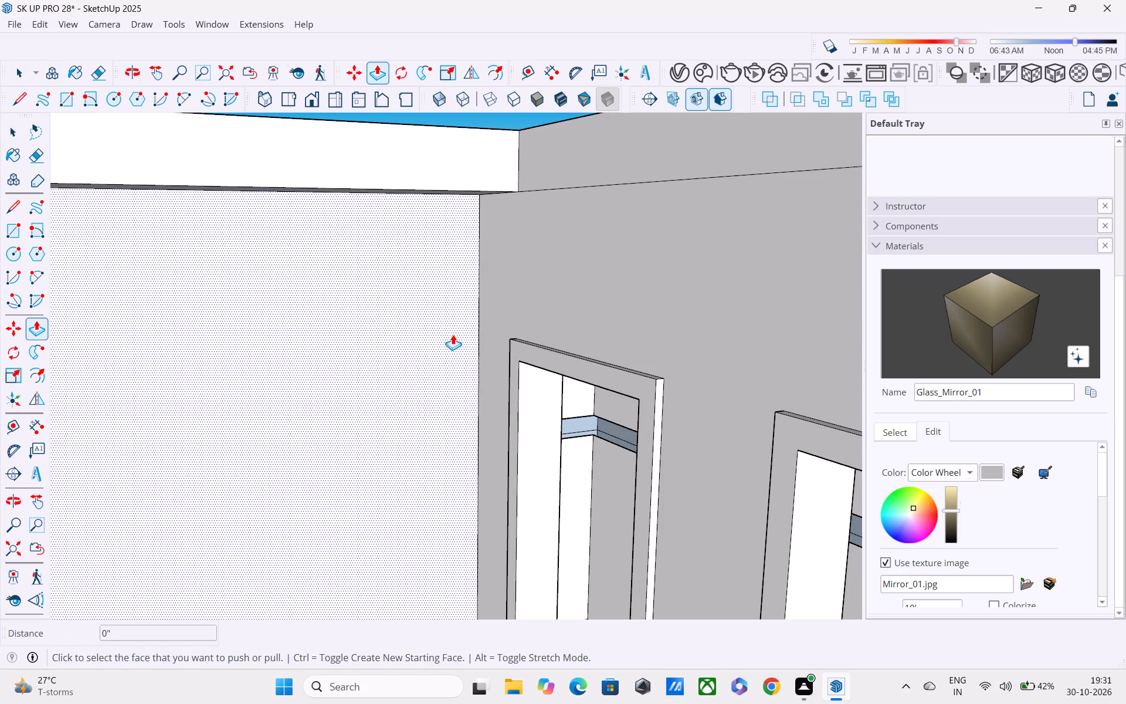
key("space")
type("L")
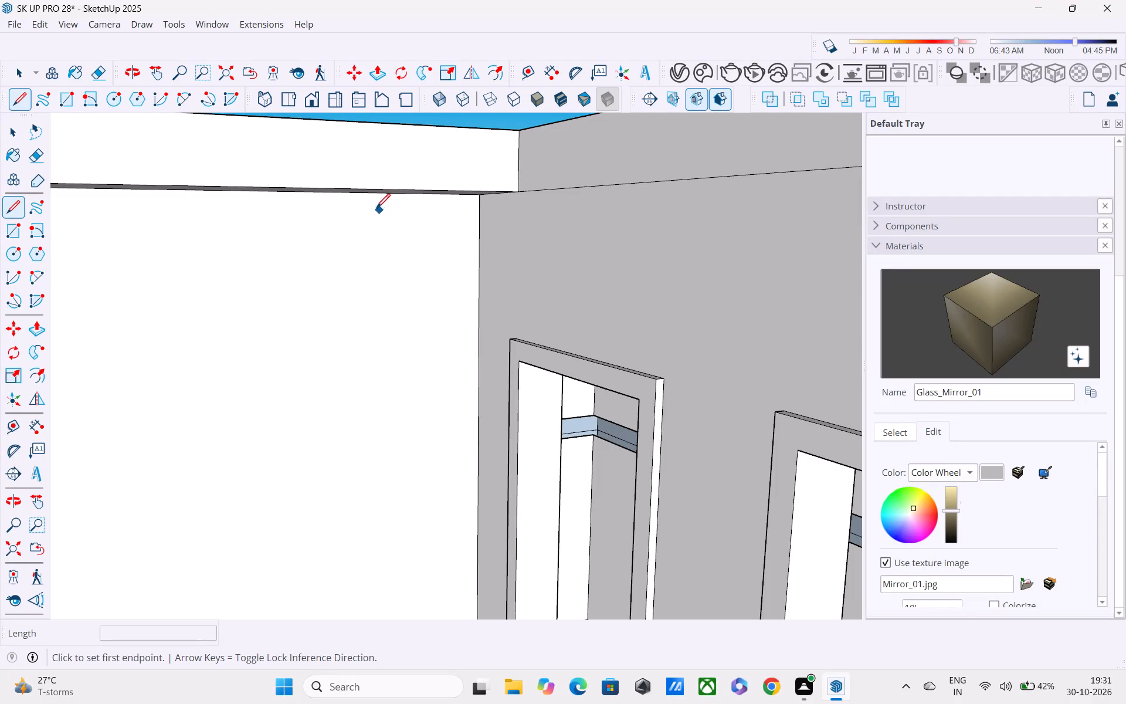
scroll(482, 204, "down", 10)
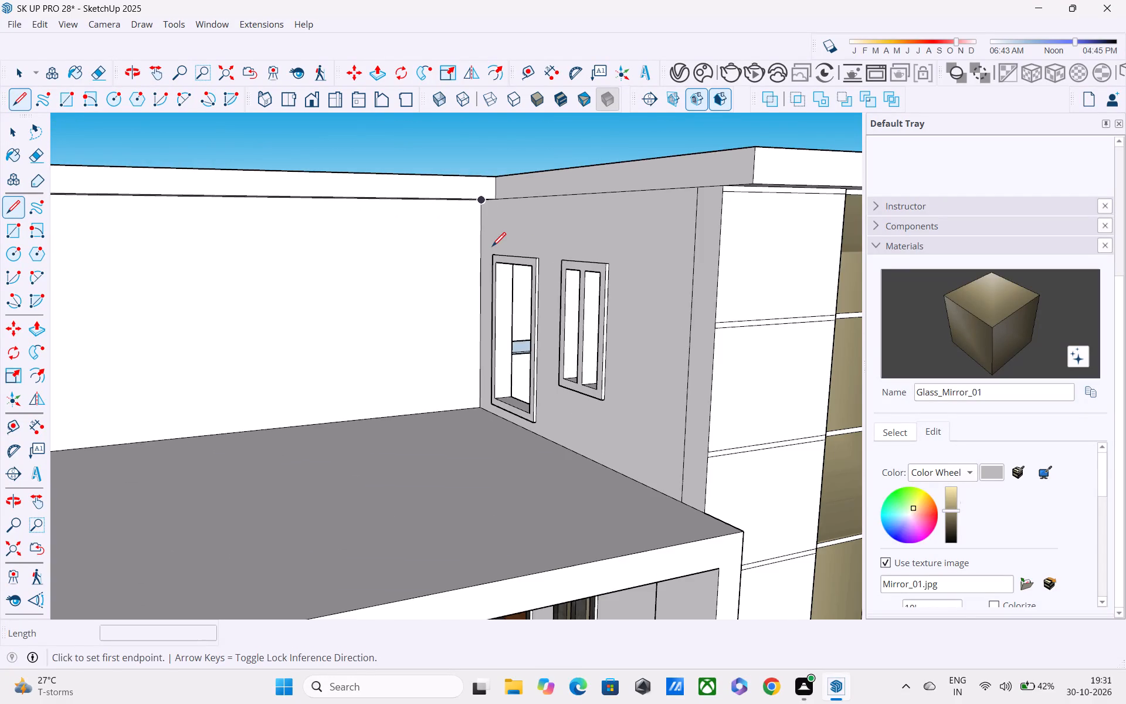
key("space")
Examine the whole house from several sides, checking the balconies, the slatted front and the ground-floor porch.
scroll(492, 253, "down", 10)
middle_click_drag(494, 283, 626, 273)
middle_click_drag(378, 385, 419, 316)
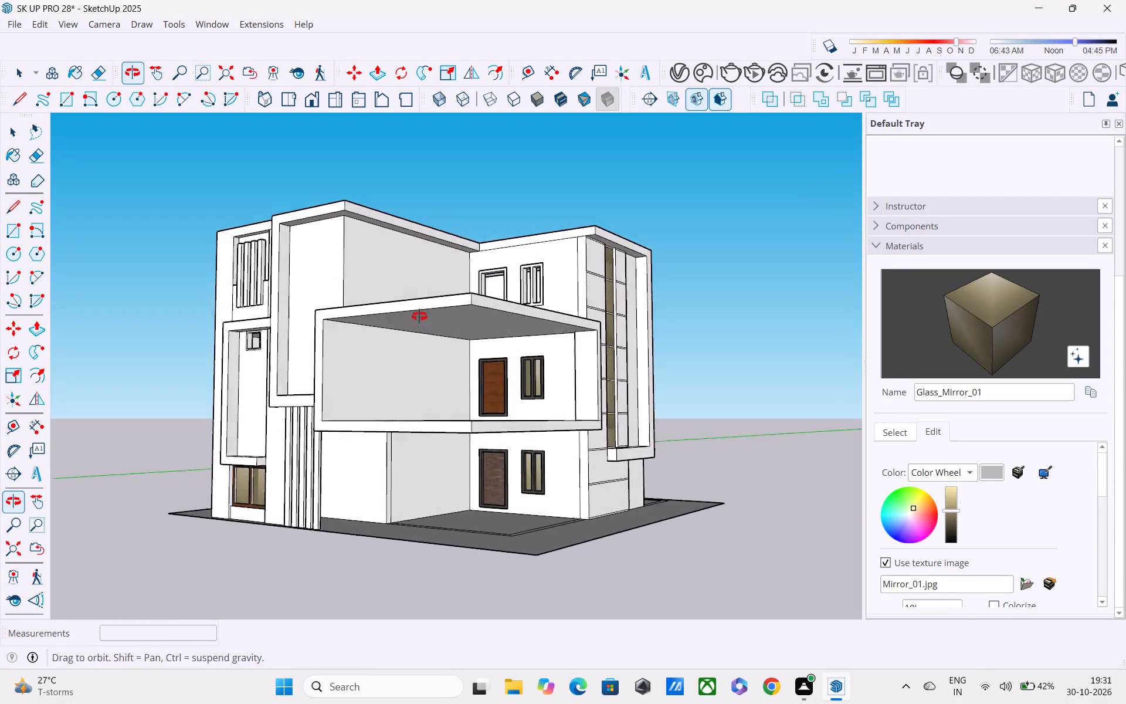
middle_click_drag(419, 316, 428, 306)
middle_click_drag(428, 360, 457, 262, "shift")
middle_click_drag(459, 302, 364, 351)
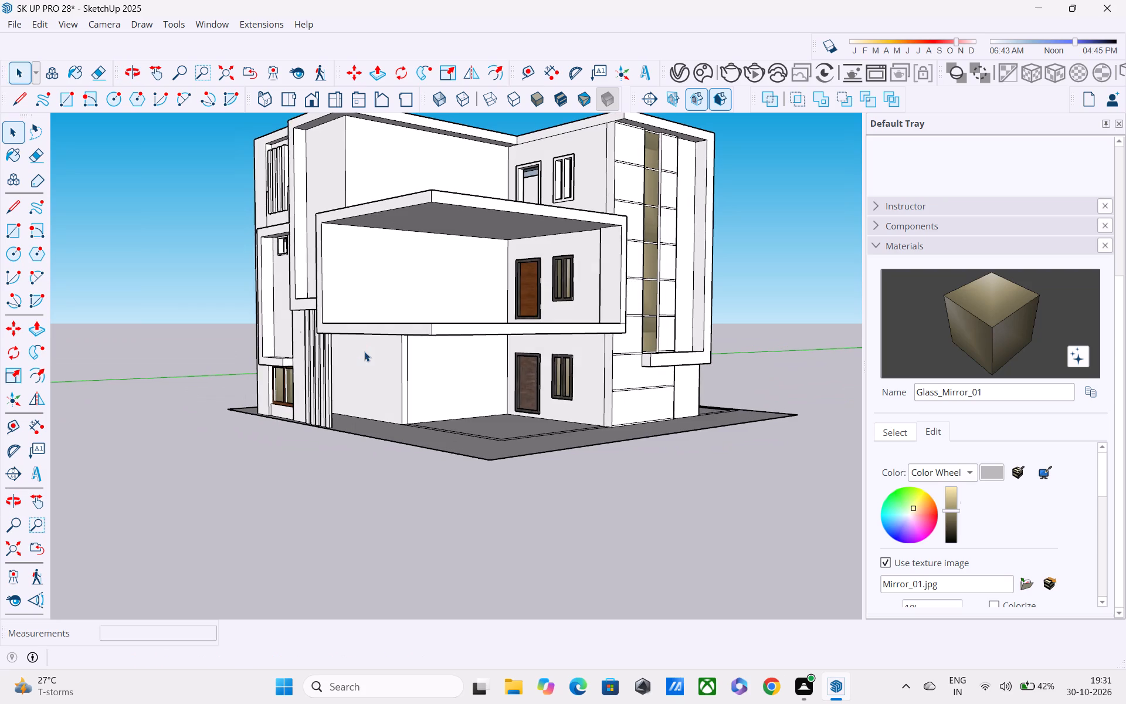
middle_click_drag(368, 356, 547, 378)
scroll(541, 367, "down", 5)
middle_click_drag(541, 367, 656, 339)
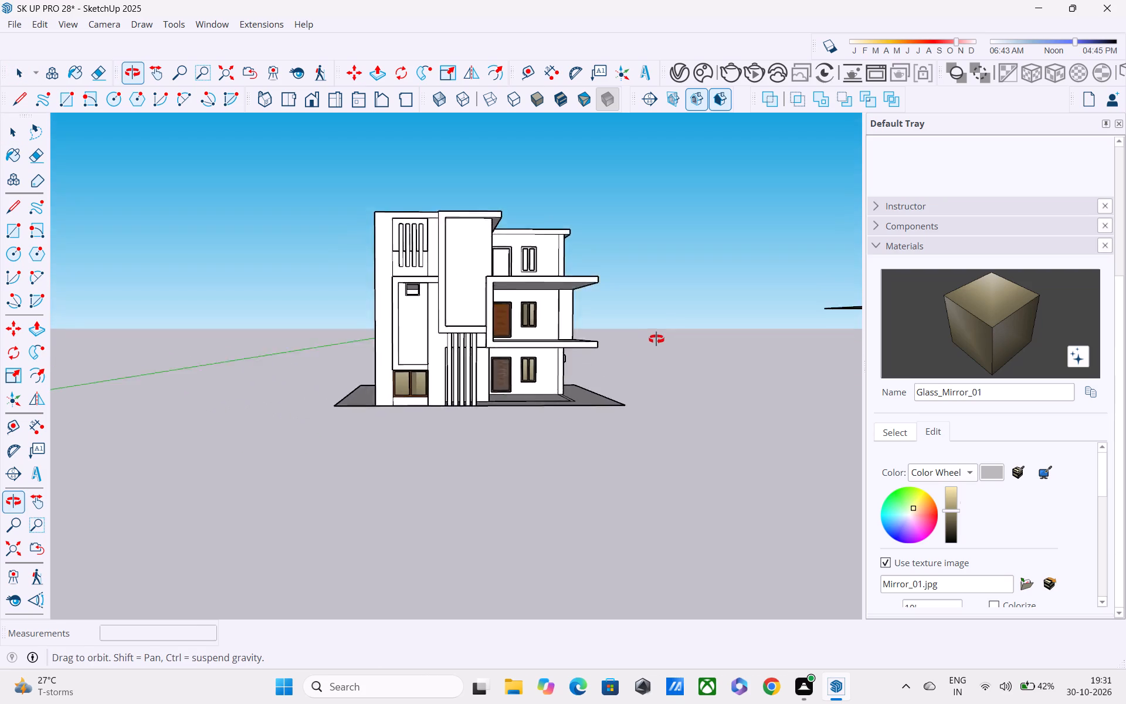
middle_click_drag(656, 339, 515, 343)
scroll(532, 358, "up", 9)
middle_click_drag(517, 339, 403, 353)
scroll(403, 353, "down", 4)
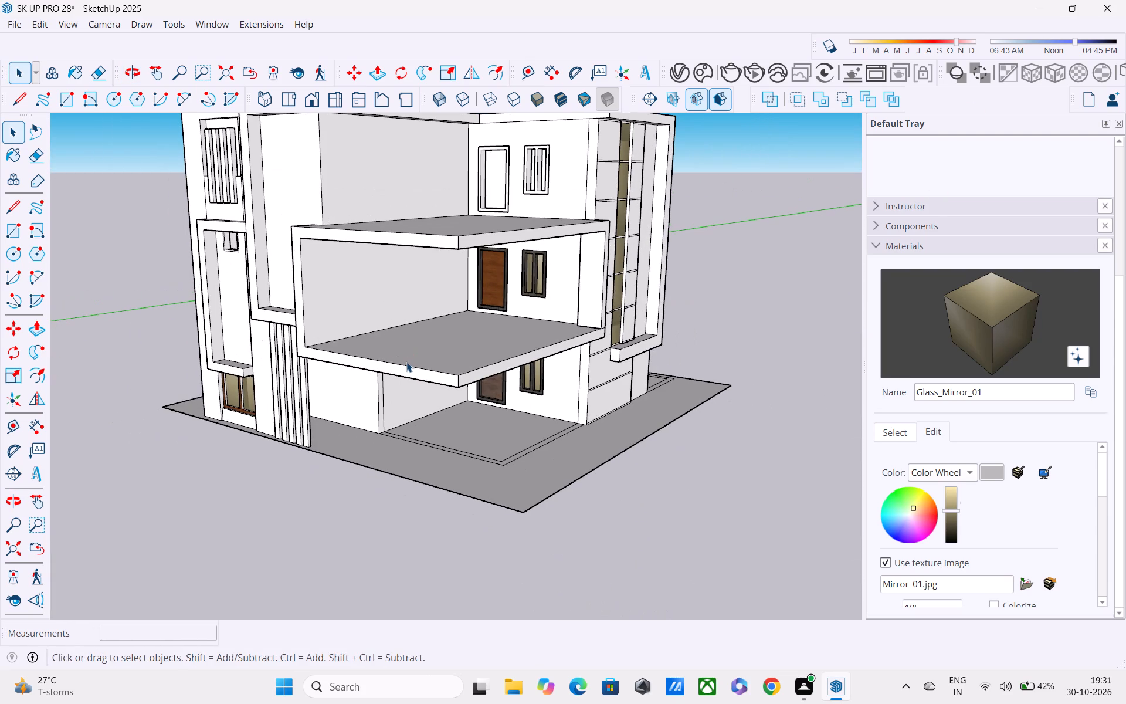
middle_click_drag(406, 364, 402, 299)
scroll(469, 392, "up", 6)
middle_click_drag(481, 441, 421, 476)
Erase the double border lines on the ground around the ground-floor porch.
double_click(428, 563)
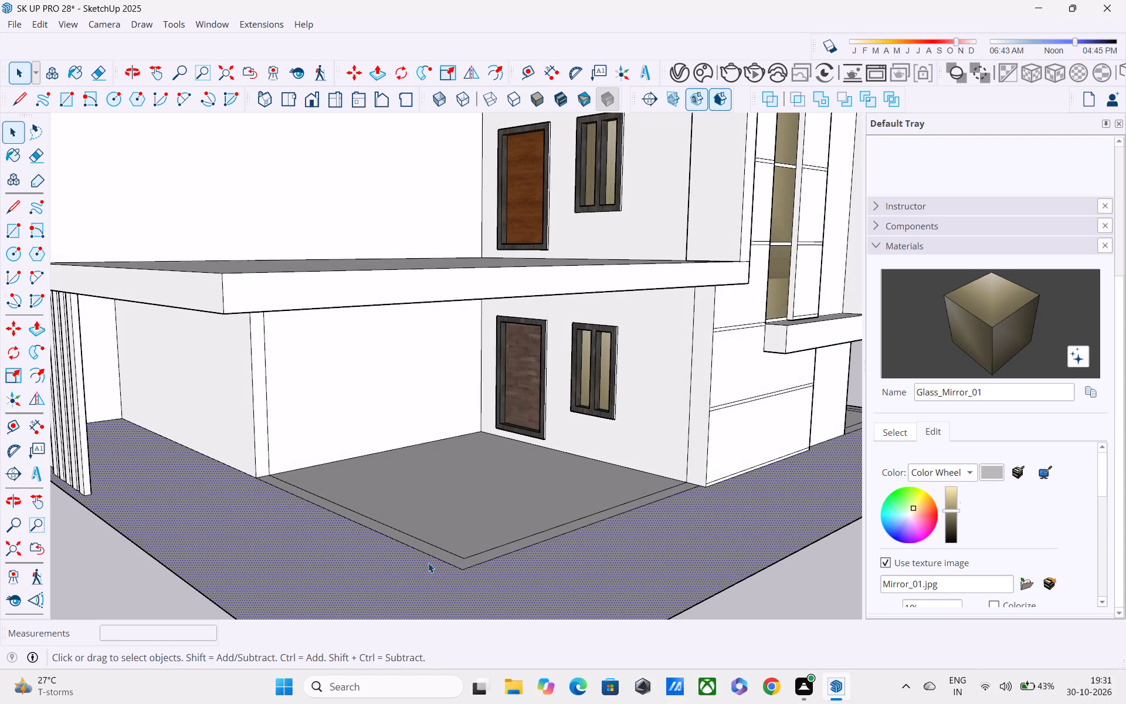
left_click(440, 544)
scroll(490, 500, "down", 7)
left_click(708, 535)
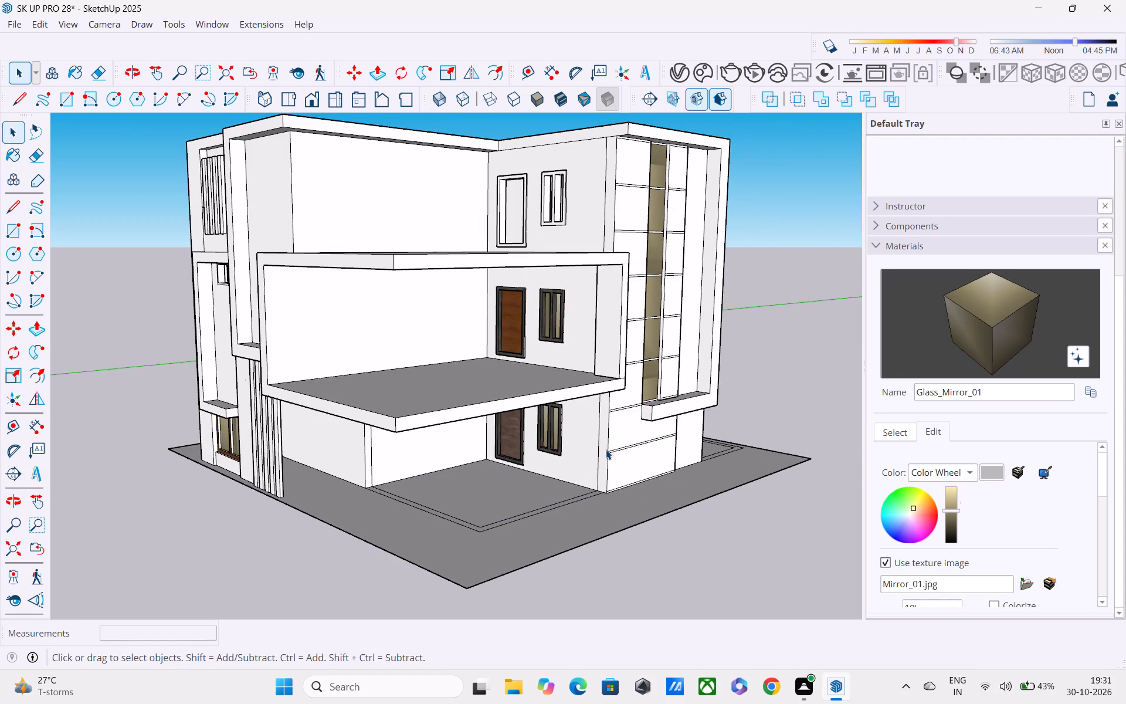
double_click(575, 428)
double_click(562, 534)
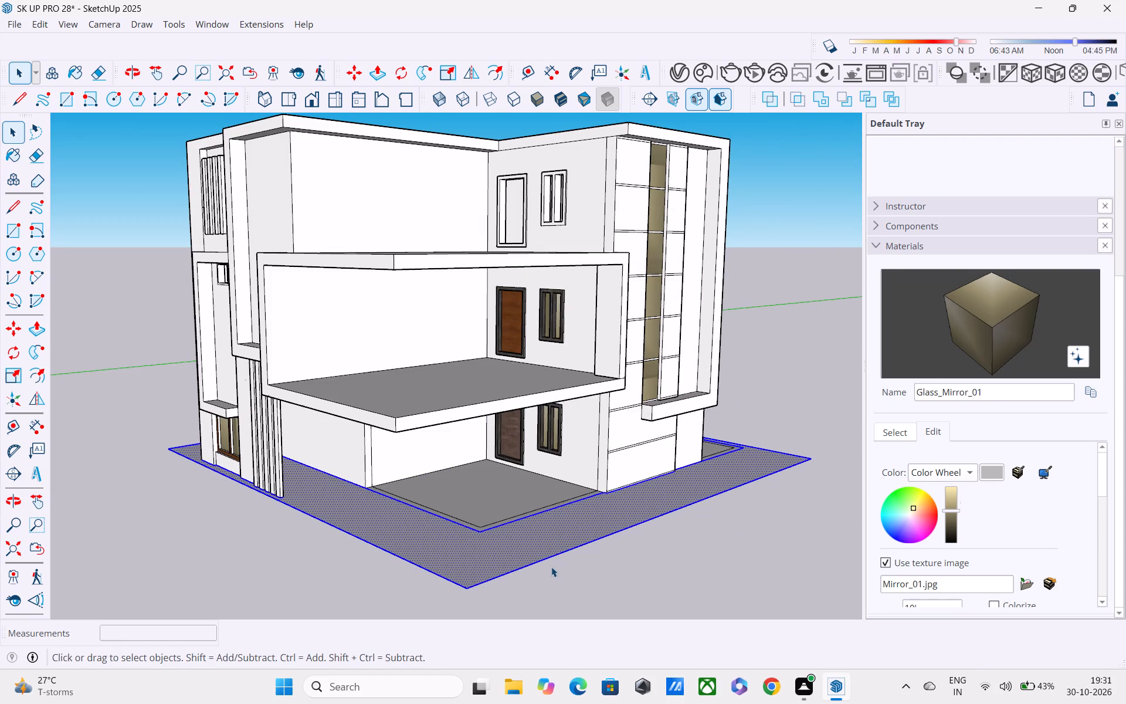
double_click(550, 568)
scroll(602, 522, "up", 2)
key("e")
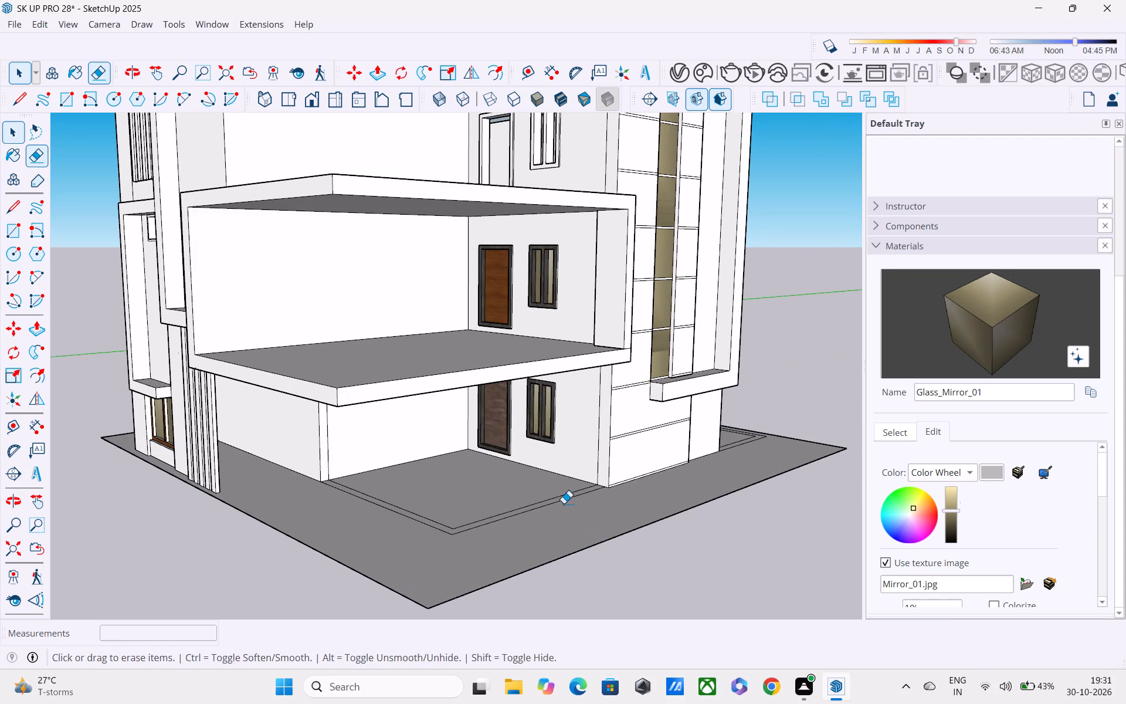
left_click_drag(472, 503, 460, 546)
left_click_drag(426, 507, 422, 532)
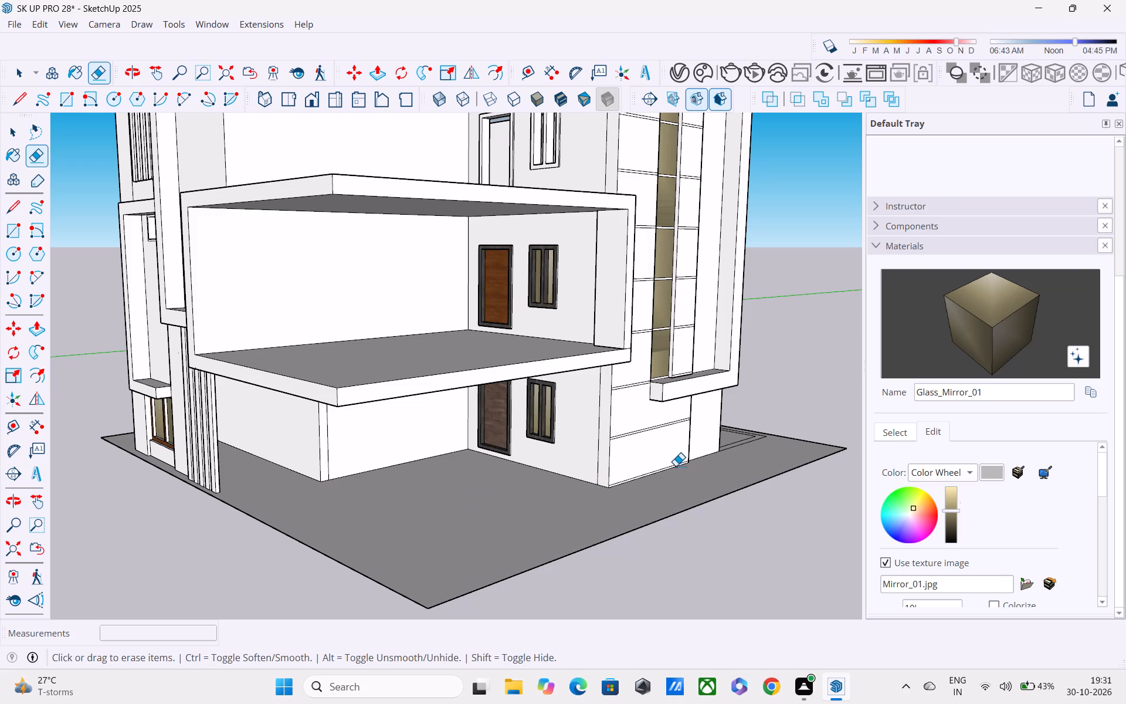
Examine the ground-floor porch, the panelled side wall and the underside of the ground slab.
middle_click_drag(676, 466, 454, 466)
scroll(454, 466, "up", 1)
scroll(454, 466, "down", 5)
middle_click_drag(453, 468, 433, 428)
scroll(433, 428, "up", 1)
key("space")
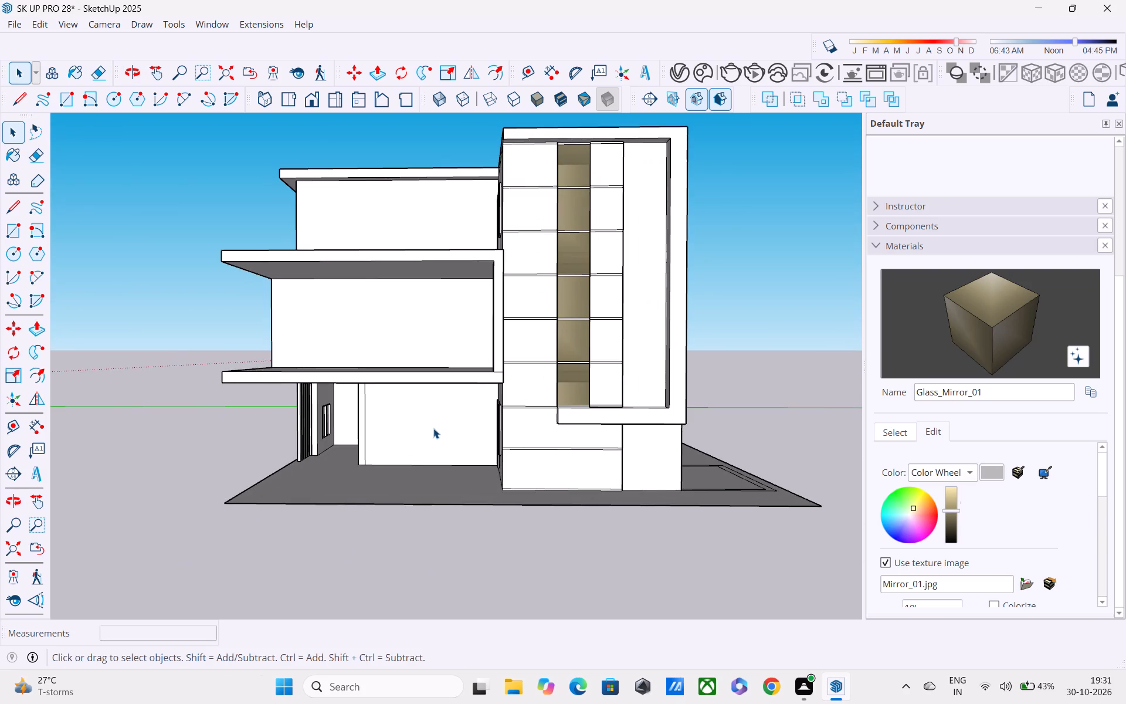
scroll(433, 428, "down", 2)
scroll(433, 447, "up", 4)
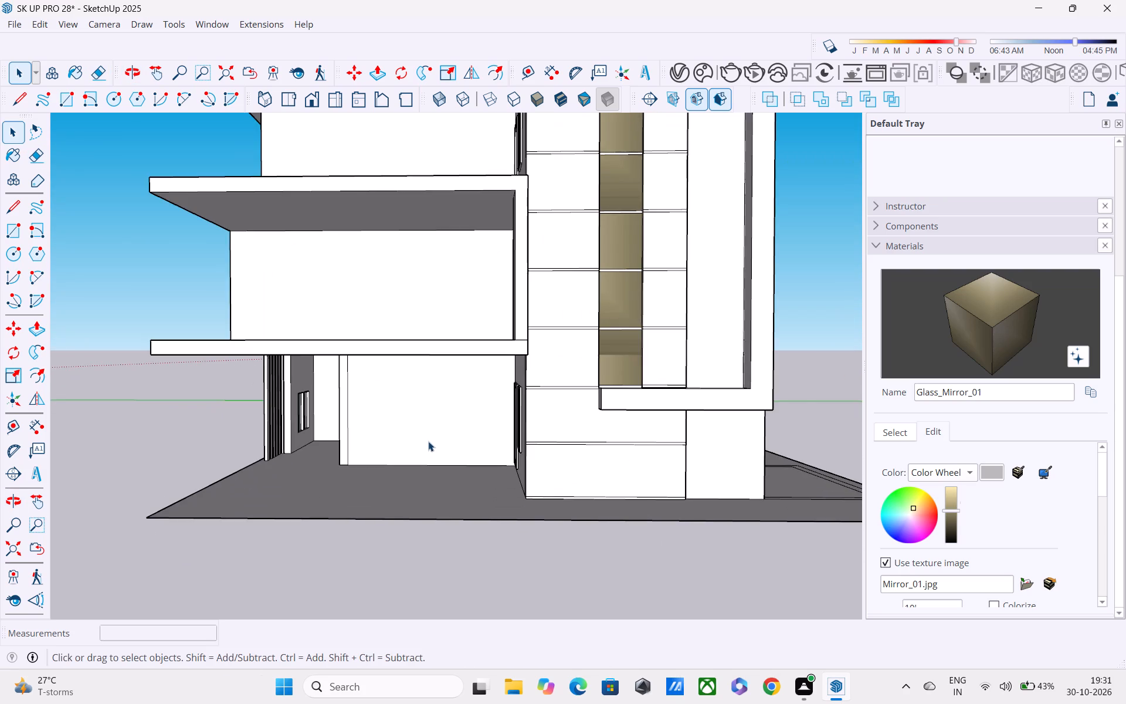
middle_click_drag(428, 441, 752, 427)
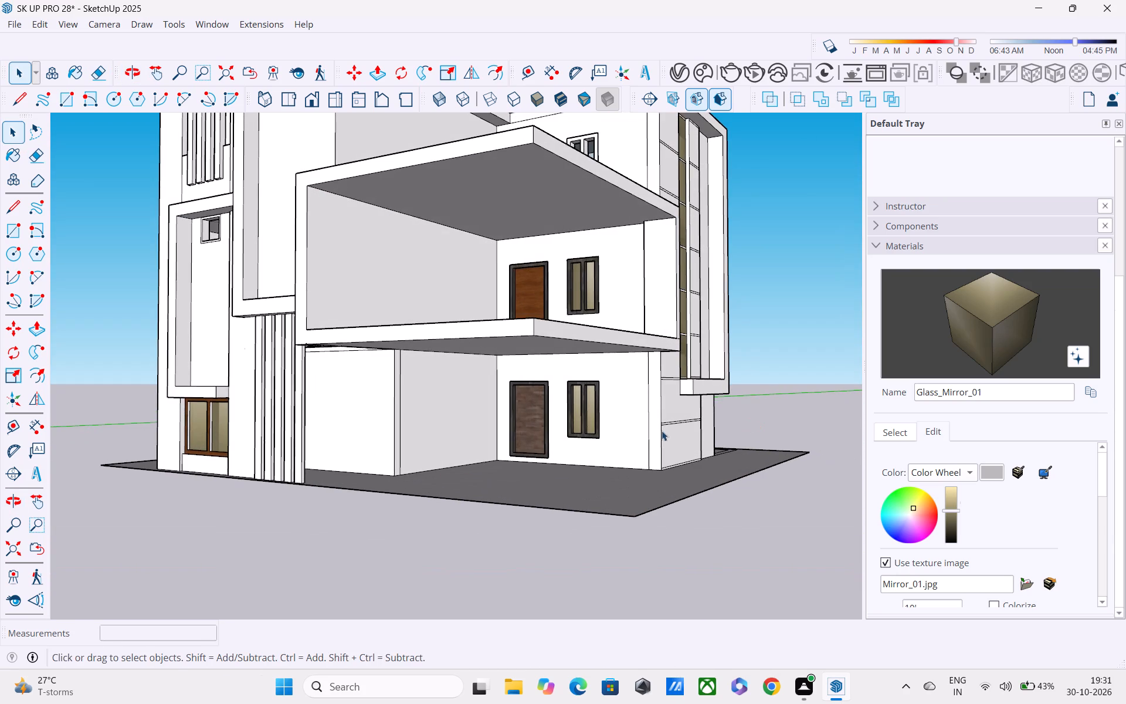
scroll(645, 427, "up", 4)
middle_click_drag(644, 426, 654, 428)
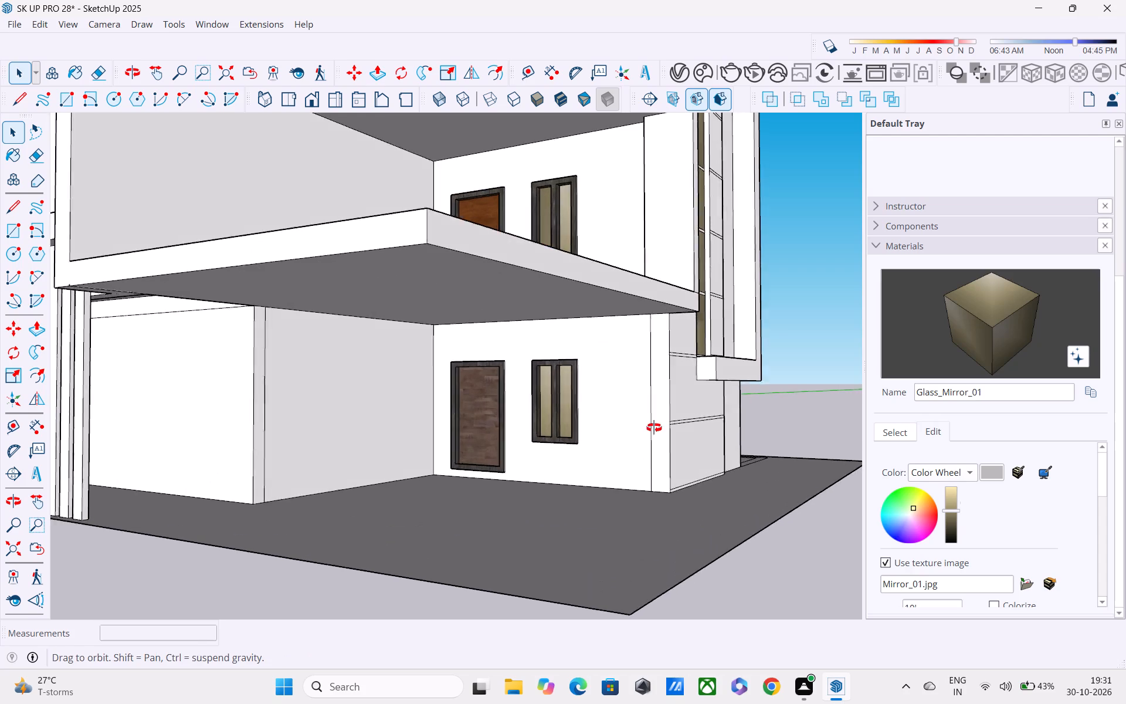
middle_click_drag(654, 428, 752, 421)
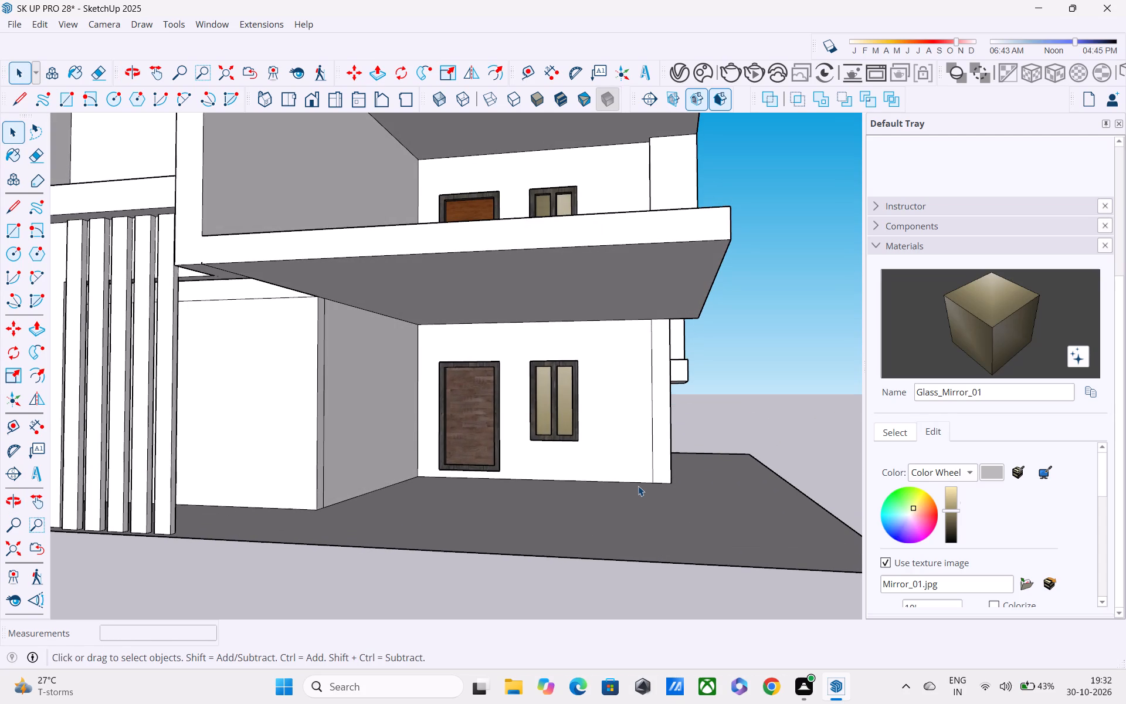
middle_click_drag(639, 489, 690, 417)
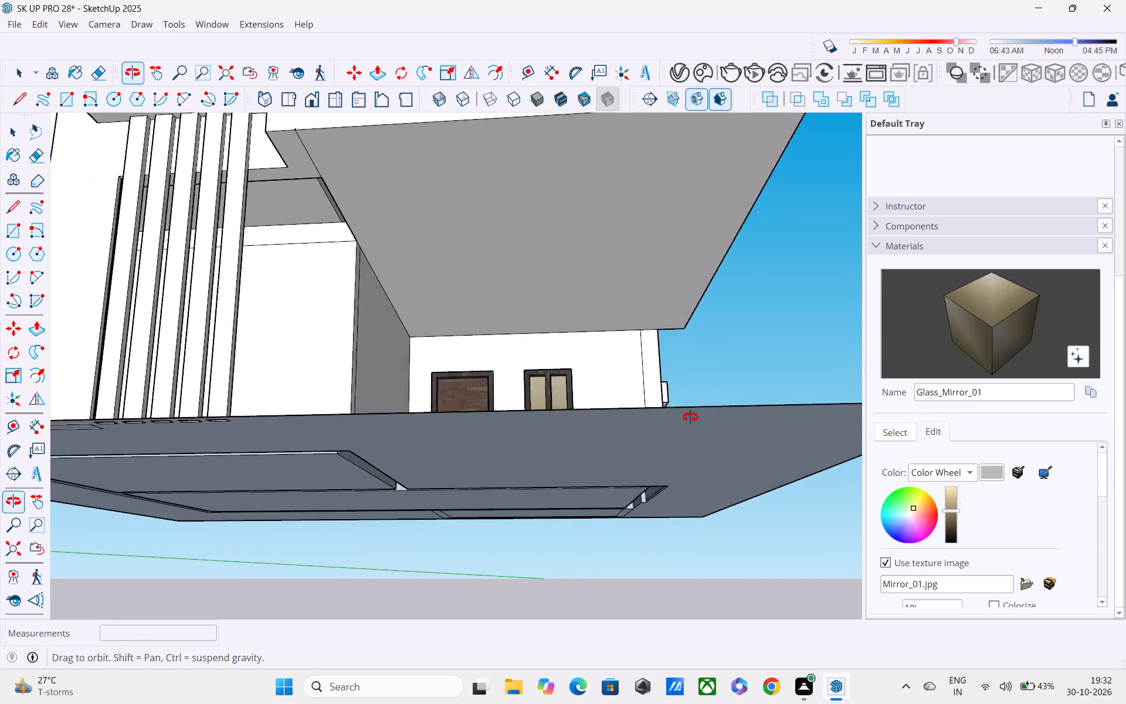
middle_click_drag(690, 417, 757, 418)
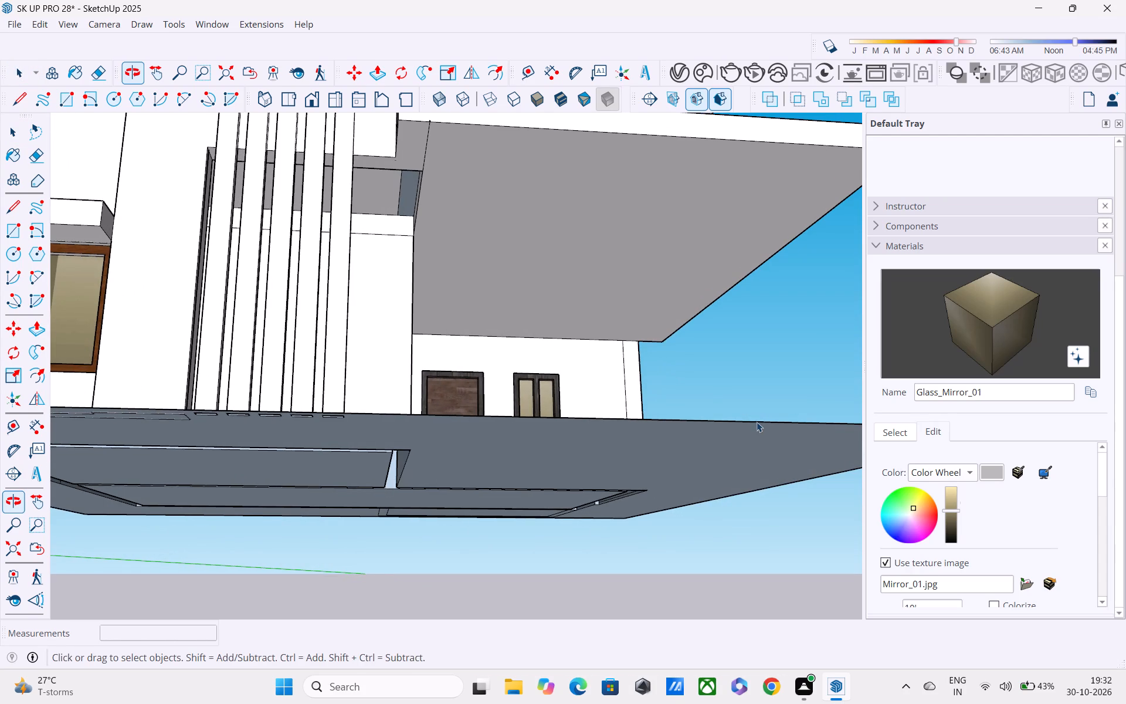
scroll(757, 424, "up", 3)
middle_click_drag(734, 520, 697, 626)
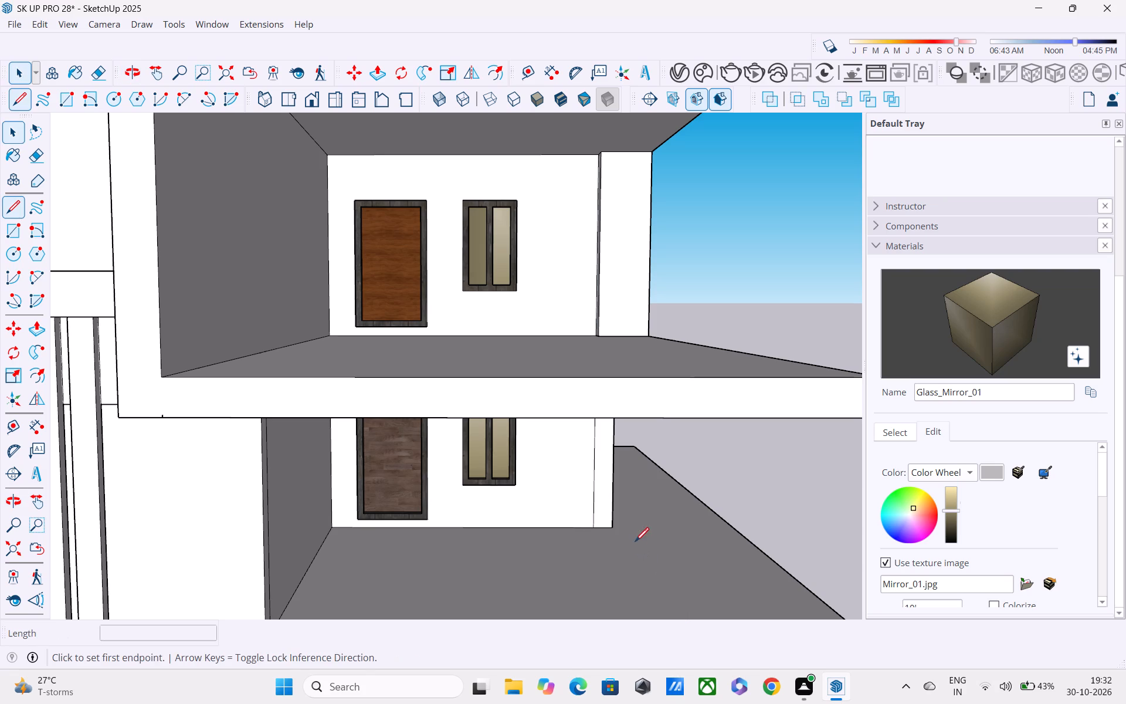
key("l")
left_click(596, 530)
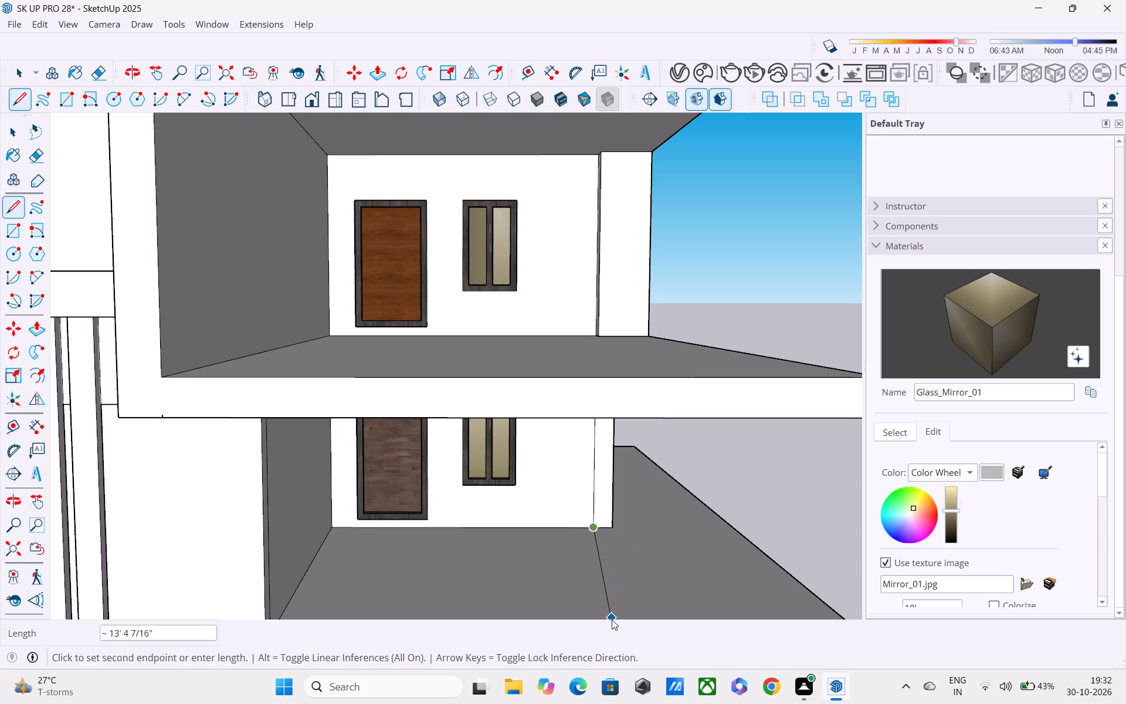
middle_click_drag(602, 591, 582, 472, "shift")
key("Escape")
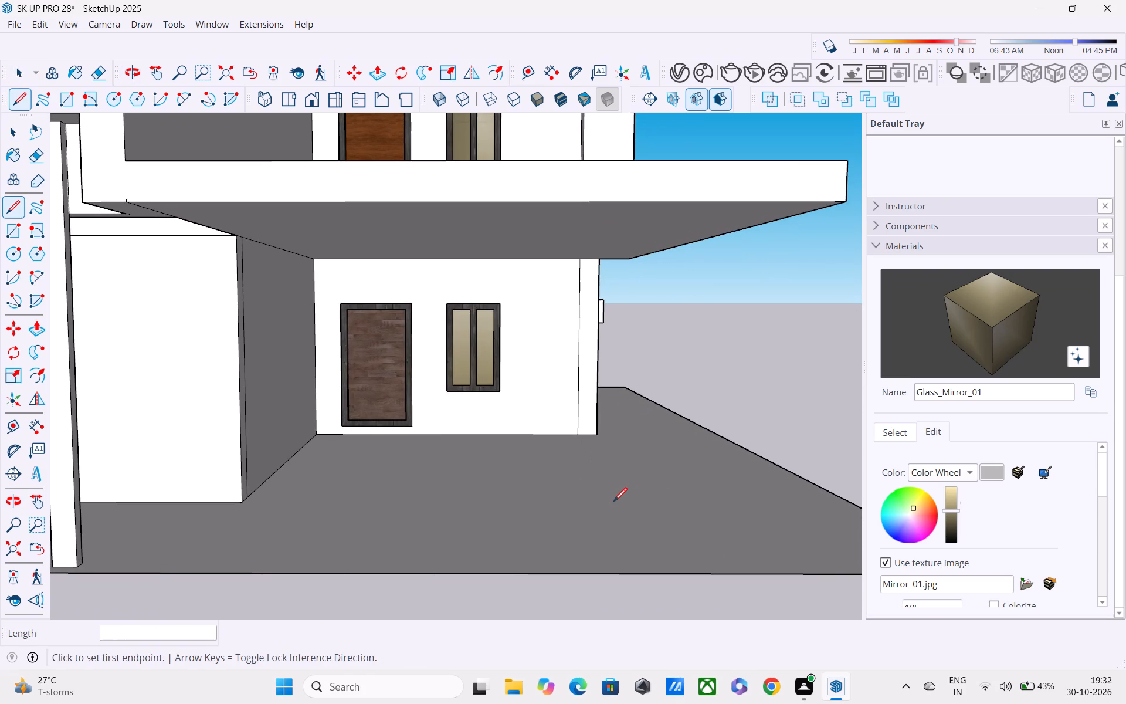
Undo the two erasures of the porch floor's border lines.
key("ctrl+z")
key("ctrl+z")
Draw a 9" by 9" square where the porch floor's double border lines meet at the outer corner.
middle_click_drag(636, 527, 608, 553)
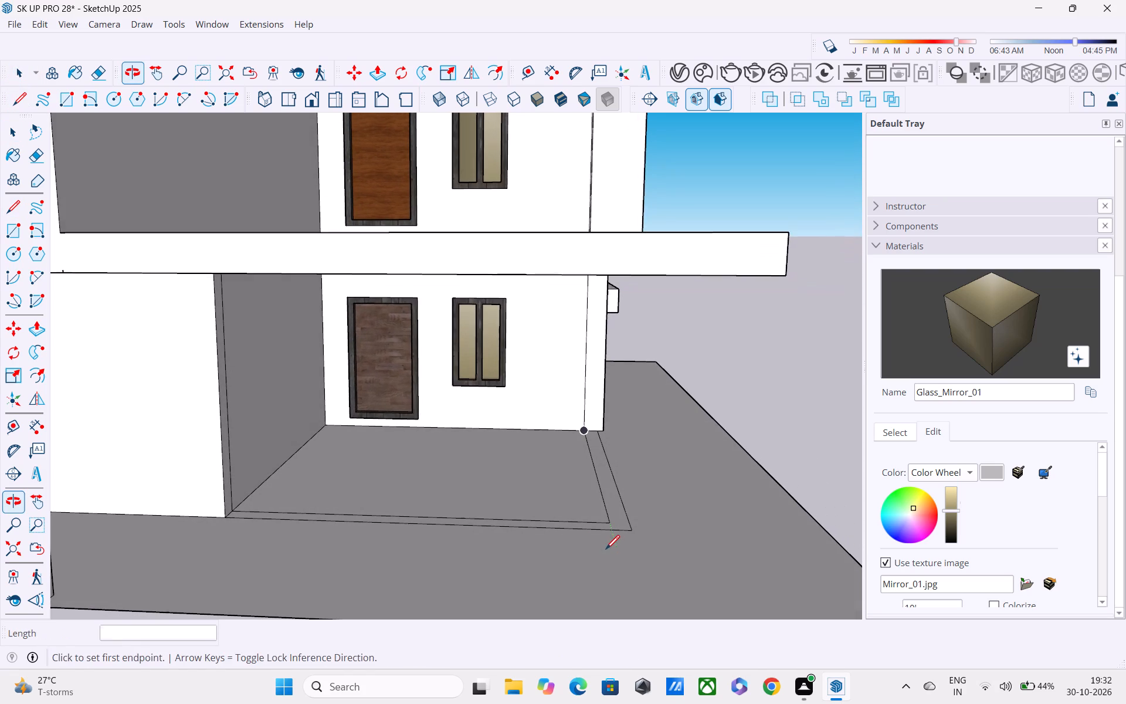
key("r")
scroll(601, 512, "up", 3)
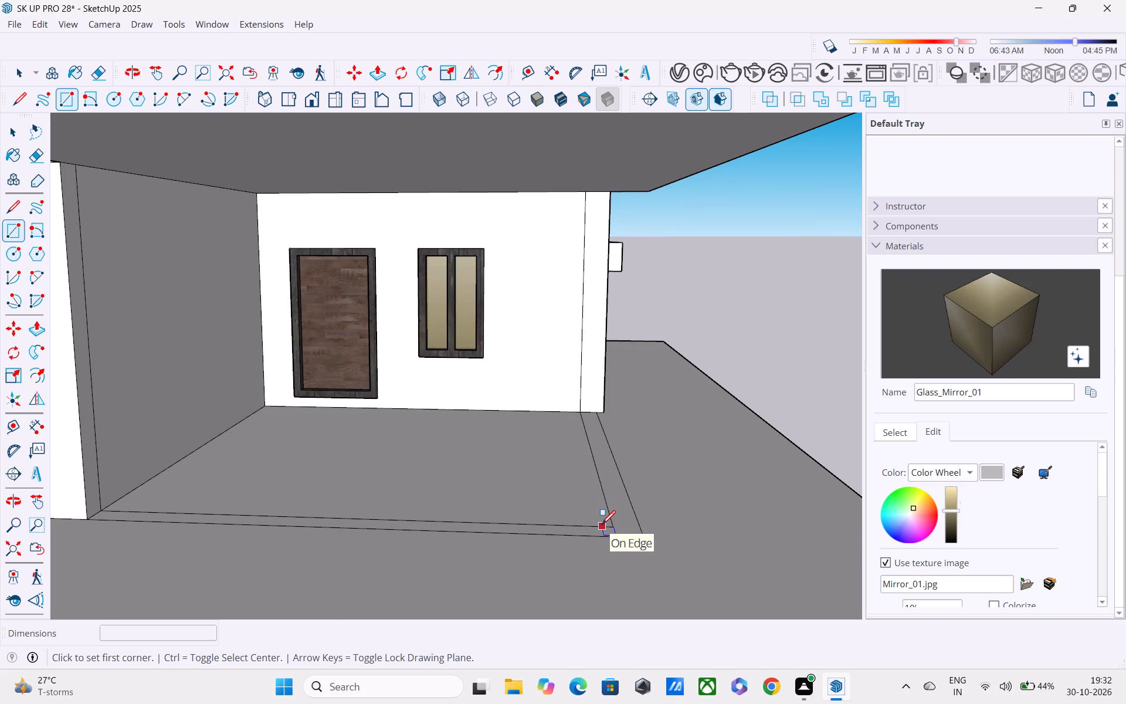
left_click(611, 525)
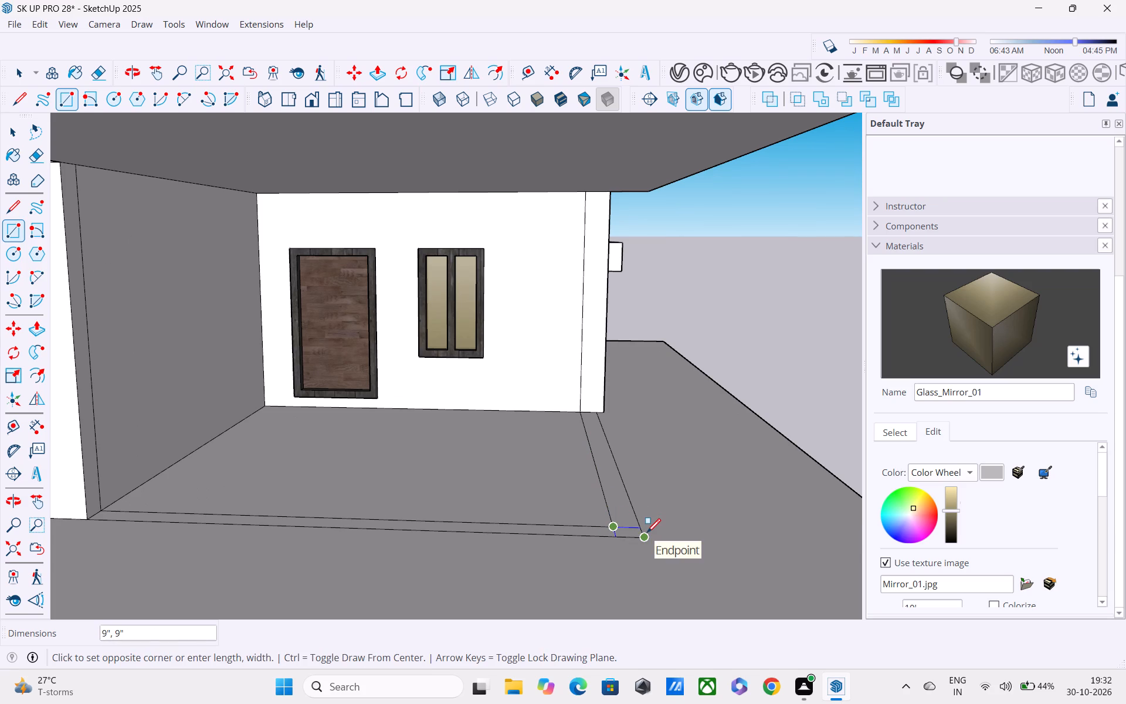
left_click(647, 534)
key("space")
Erase the porch floor's double border lines, keeping only the small square at the outer corner.
key("e")
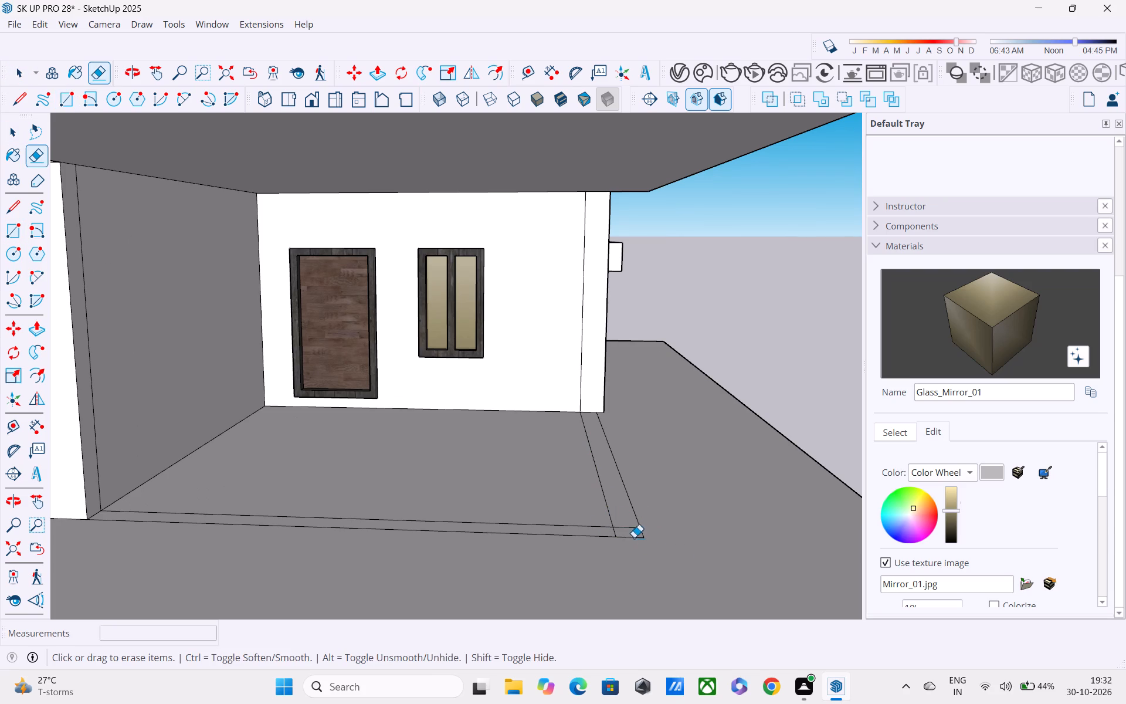
left_click_drag(569, 519, 561, 543)
left_click_drag(627, 476, 596, 511)
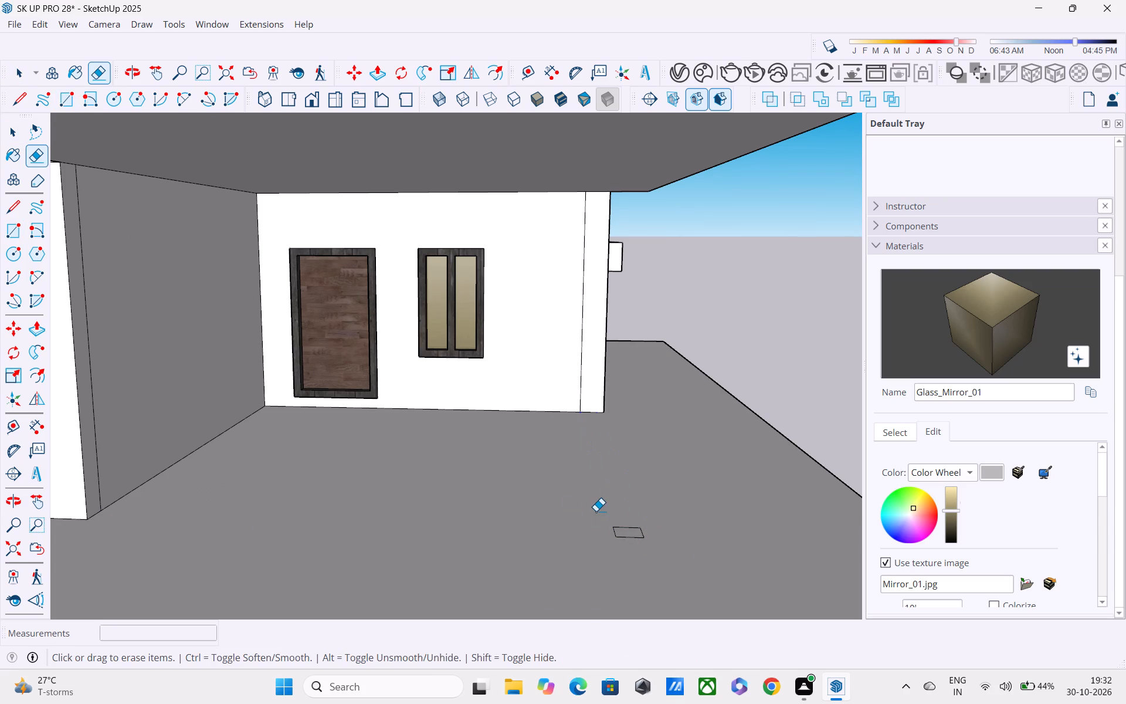
Push/Pull the 9" square up 10' to form a porch column under the first-floor balcony slab.
key("p")
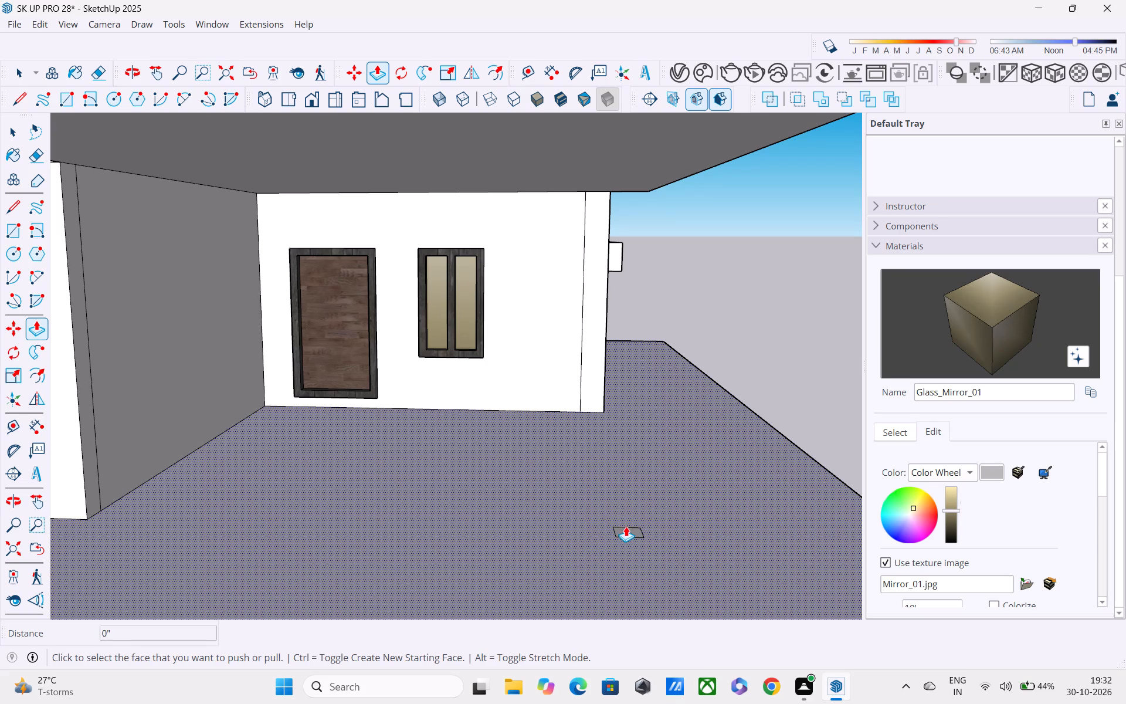
left_click(626, 529)
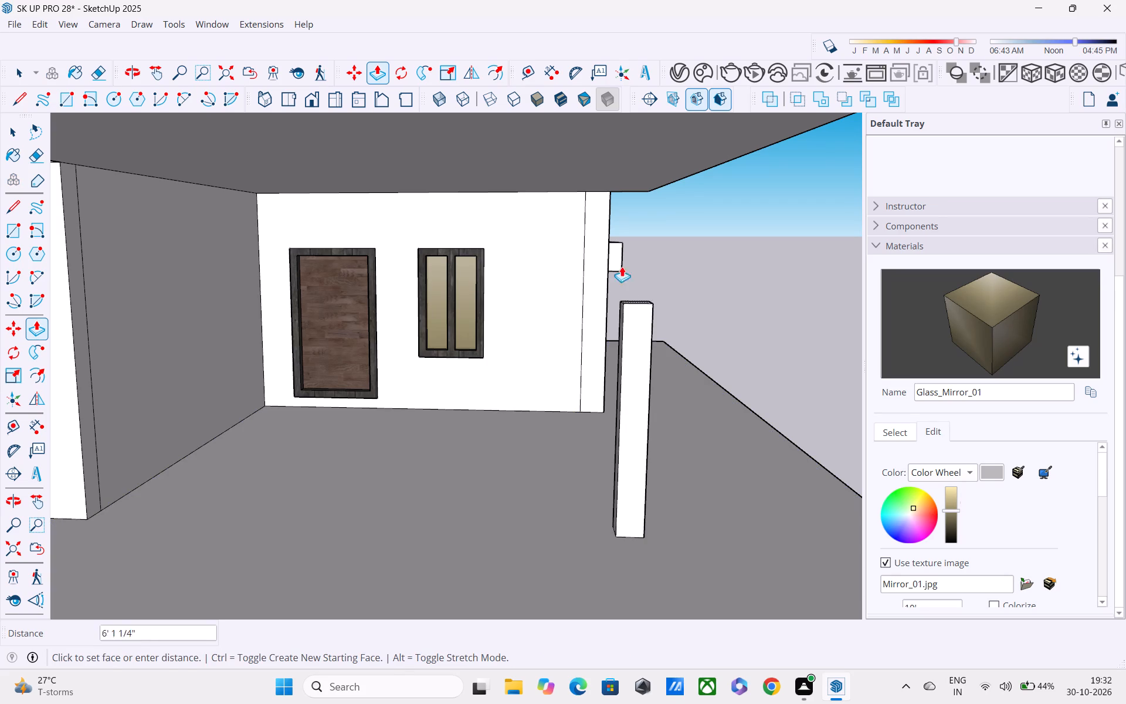
scroll(615, 235, "down", 1)
middle_click_drag(615, 235, 547, 205)
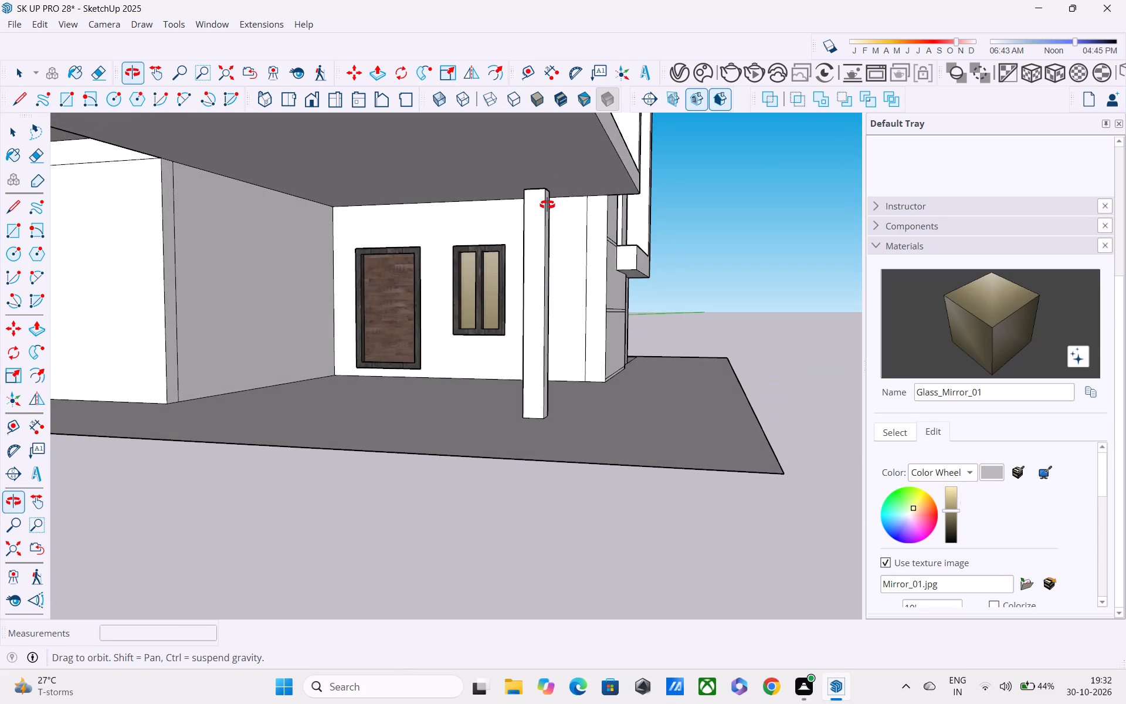
middle_click_drag(547, 205, 585, 279)
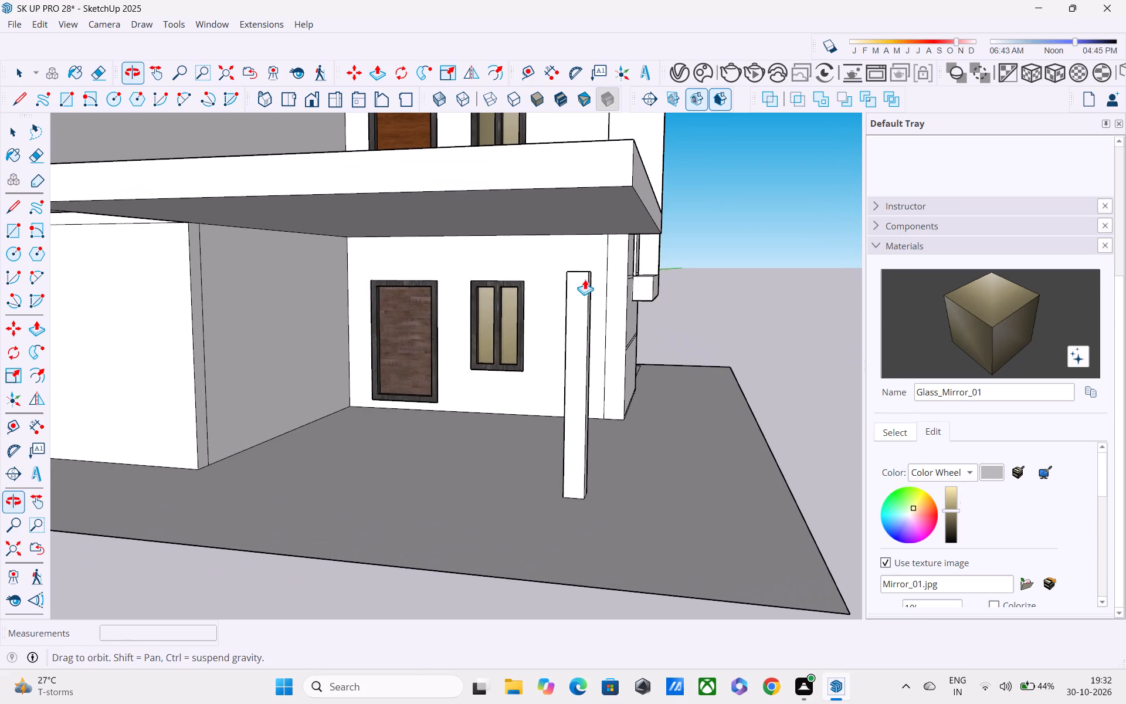
left_click_drag(571, 220, 571, 189)
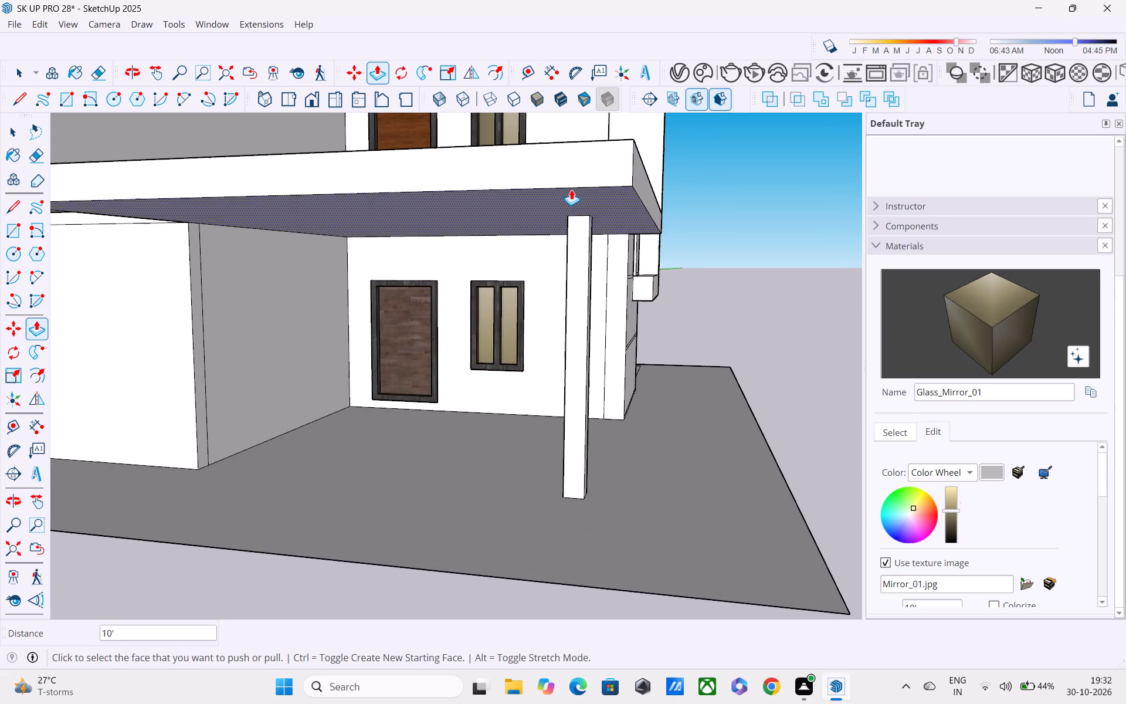
left_click_drag(571, 189, 571, 185)
middle_click_drag(576, 199, 589, 217)
scroll(591, 258, "up", 2)
middle_click_drag(590, 256, 579, 218)
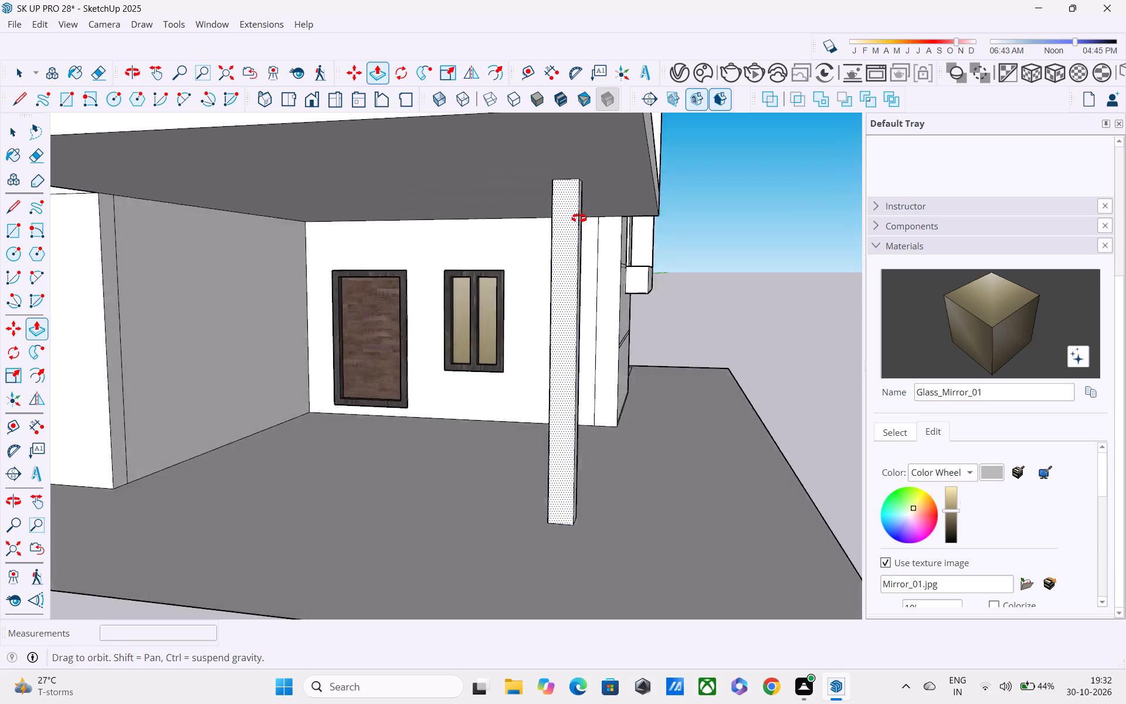
Undo the 10' extrusion of the porch column.
middle_click_drag(579, 218, 592, 338)
key("ctrl+z")
middle_click_drag(594, 338, 586, 302)
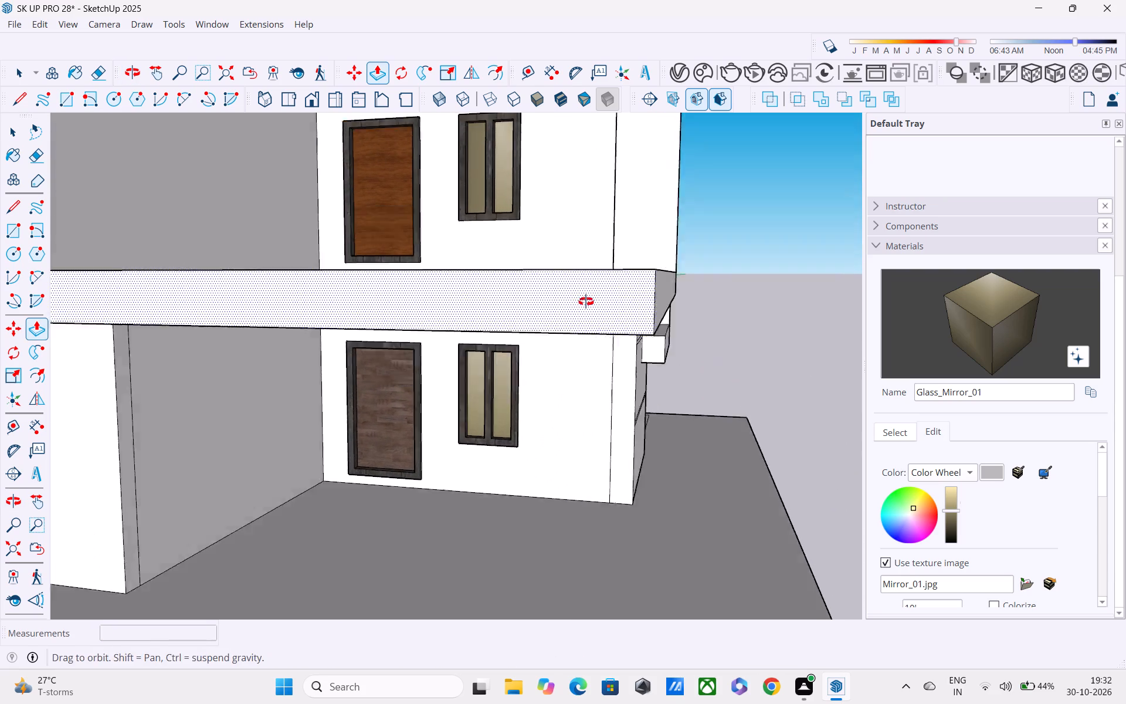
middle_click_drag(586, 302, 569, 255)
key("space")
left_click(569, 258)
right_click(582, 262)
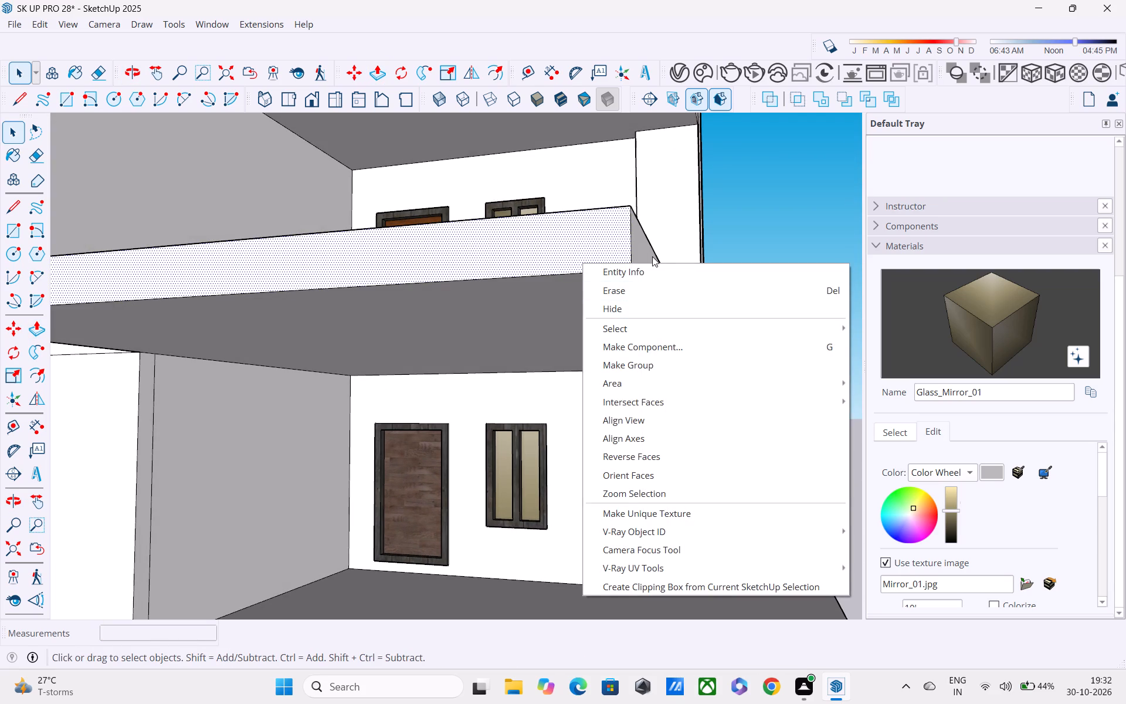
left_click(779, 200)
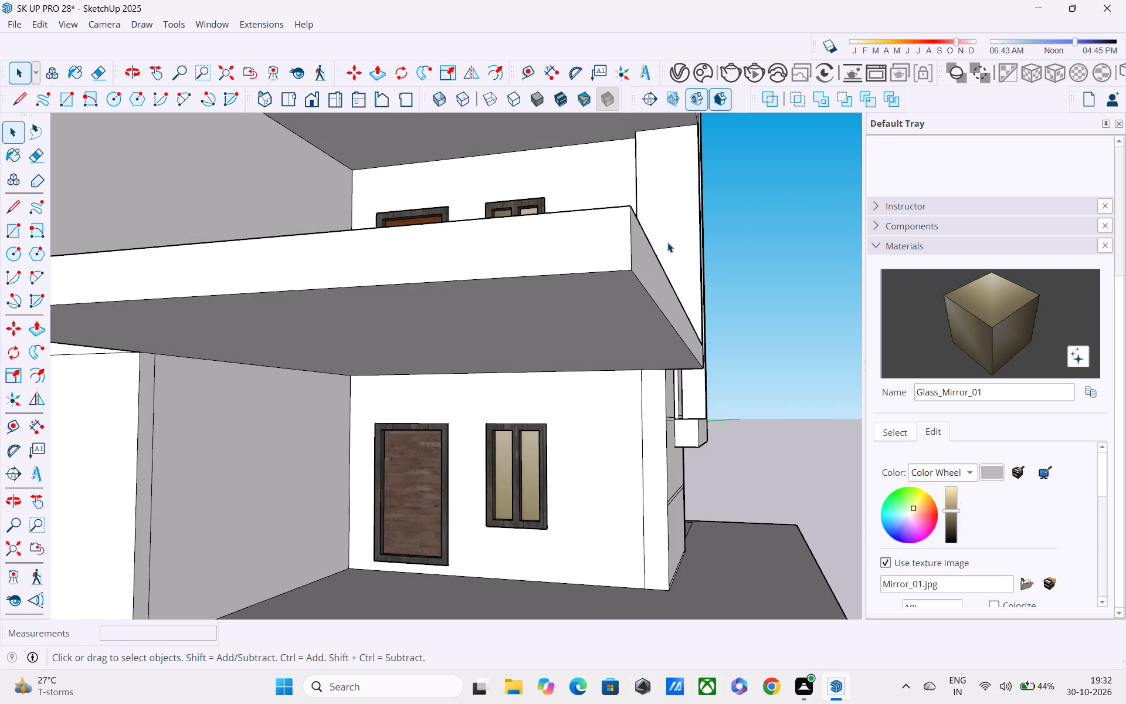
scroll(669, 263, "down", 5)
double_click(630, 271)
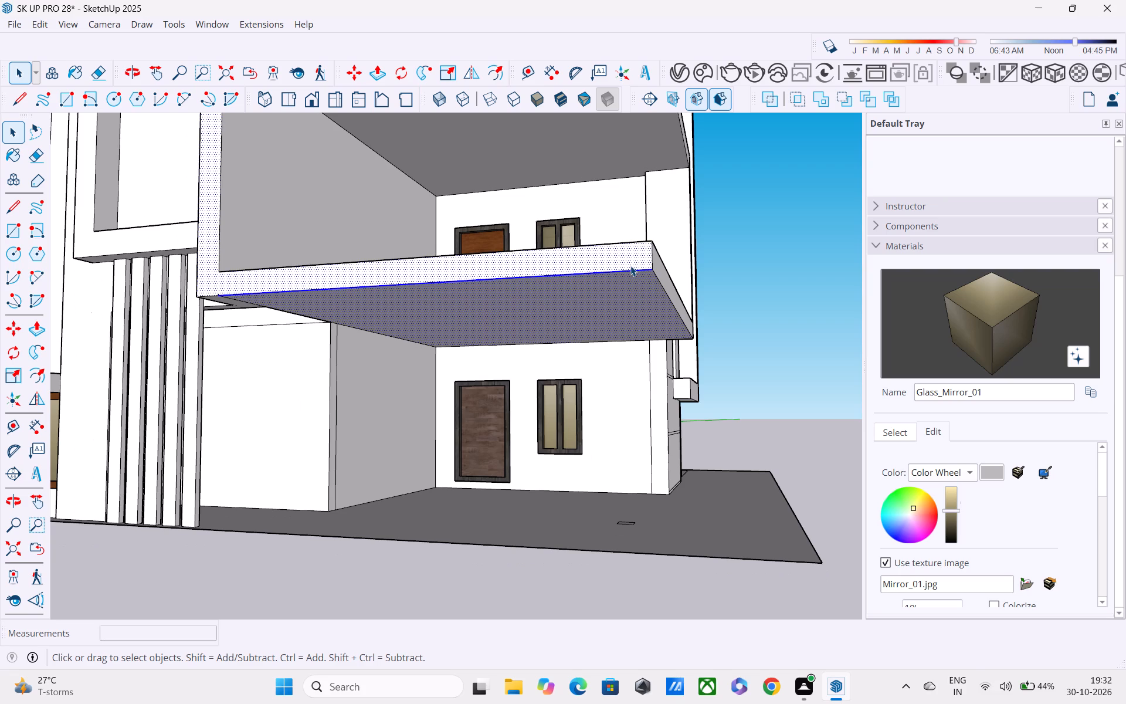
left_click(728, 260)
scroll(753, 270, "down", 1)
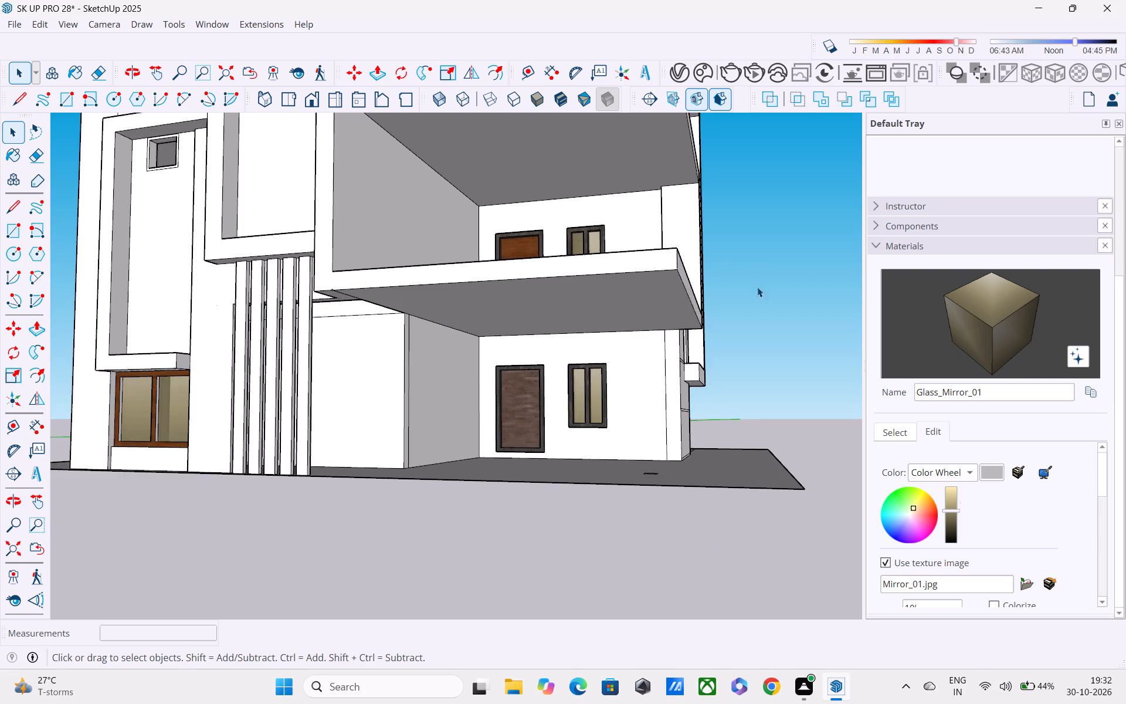
Push/Pull the small square on the porch floor up into a short post and slightly adjust its two side faces.
middle_click_drag(759, 310, 633, 344)
scroll(533, 447, "up", 4)
middle_click_drag(483, 461, 446, 489)
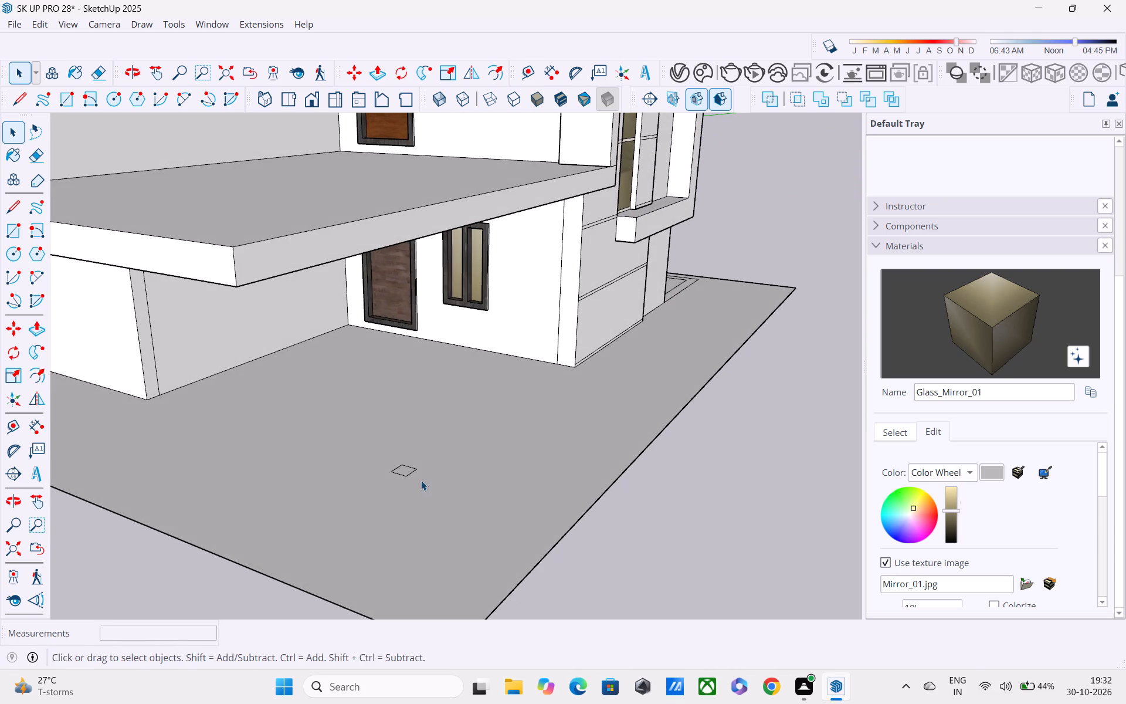
key("p")
scroll(408, 472, "up", 2)
left_click(405, 471)
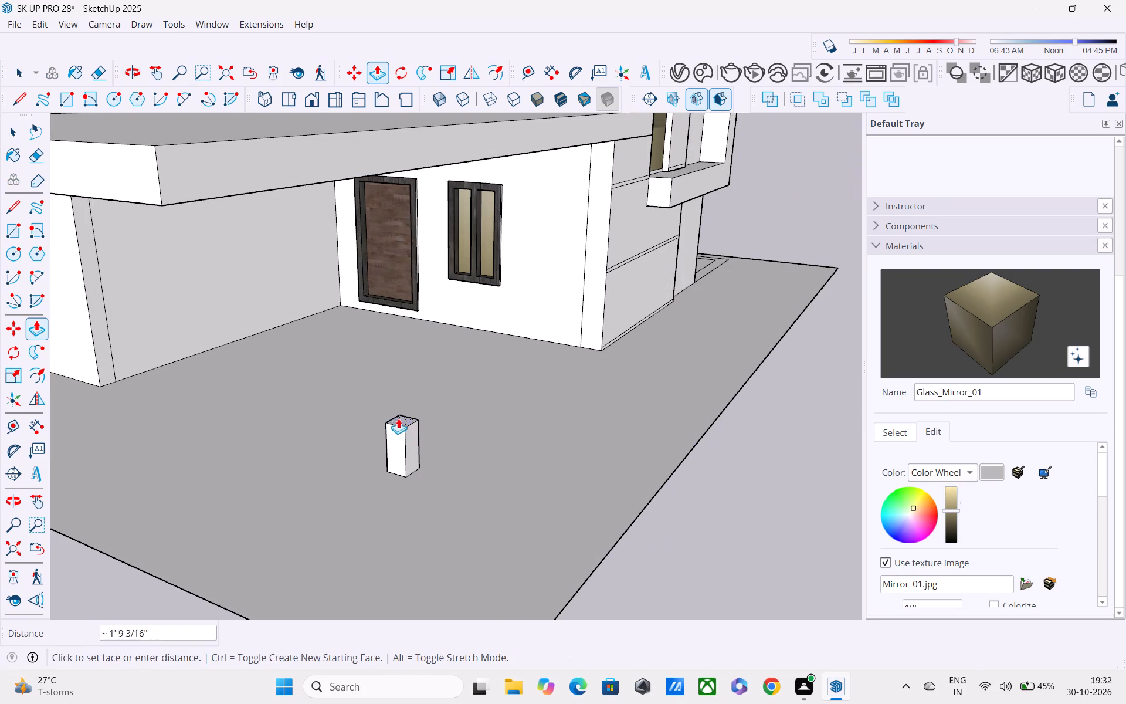
left_click(395, 382)
left_click(395, 418)
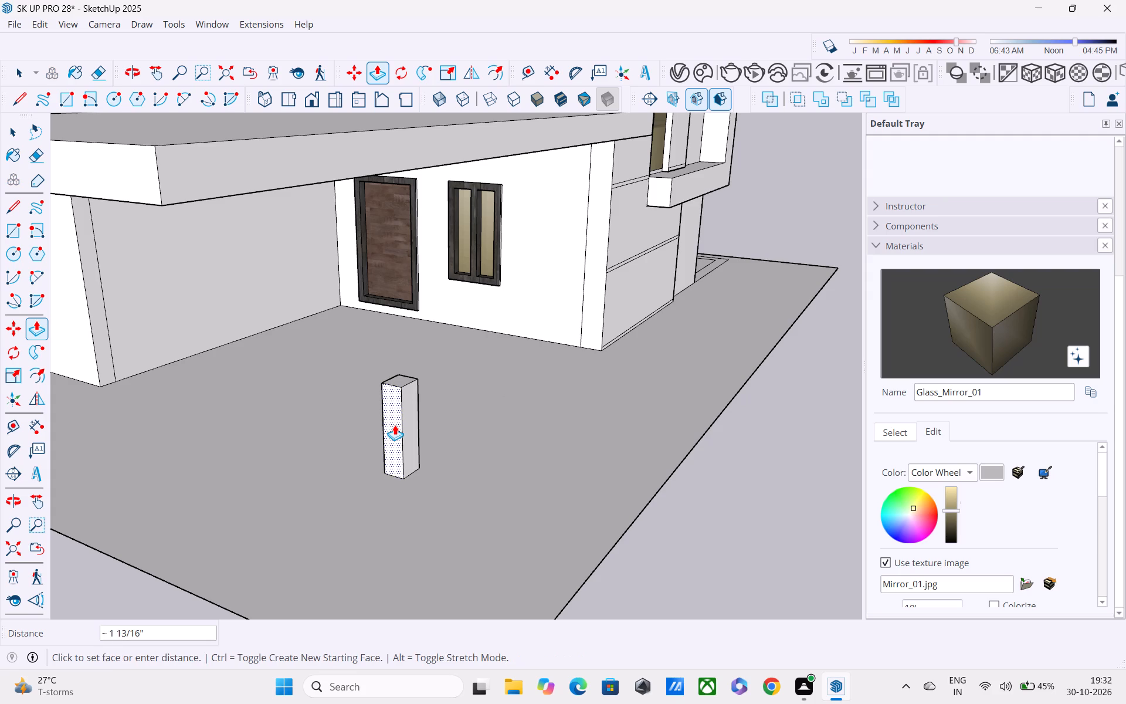
left_click(395, 425)
left_click(417, 429)
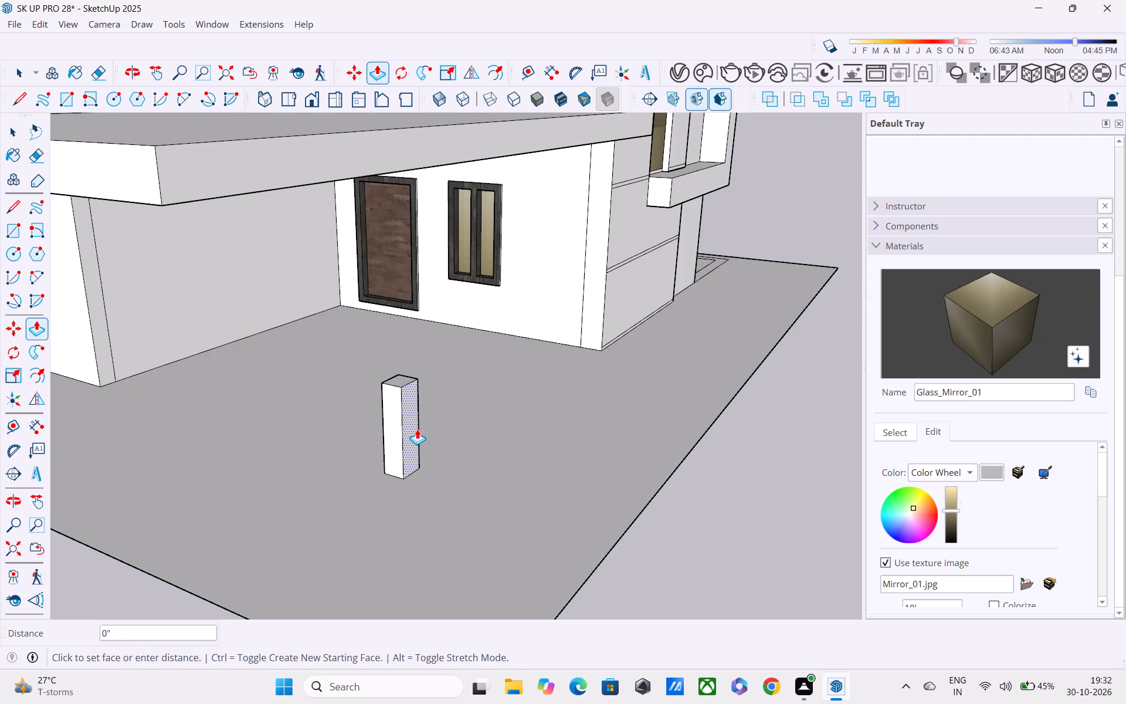
left_click(419, 434)
Push/Pull the post's top face up about 18' 1", through the first-floor balcony slab to the underside of the upper balcony slab.
middle_click_drag(369, 448, 149, 465)
scroll(178, 390, "up", 4)
middle_click_drag(180, 383, 110, 376)
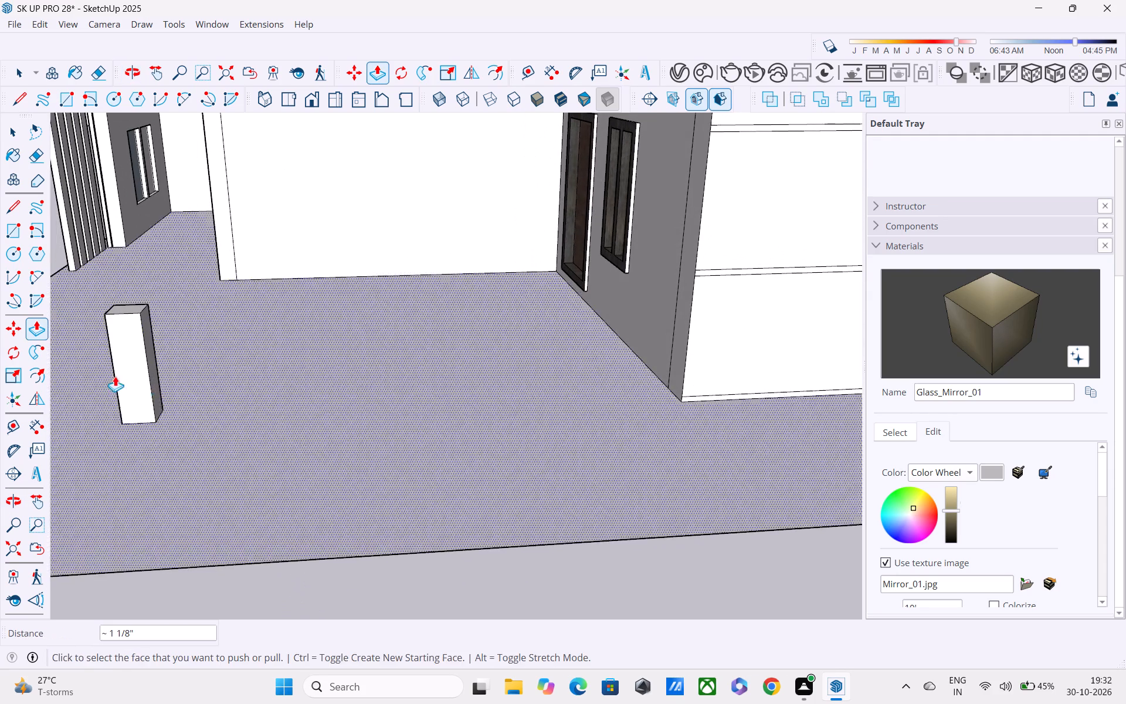
middle_click_drag(183, 401, 292, 461, "shift")
scroll(279, 451, "up", 5)
middle_click_drag(266, 439, 201, 434)
scroll(201, 434, "up", 1)
middle_click_drag(206, 434, 334, 541)
left_click(293, 396)
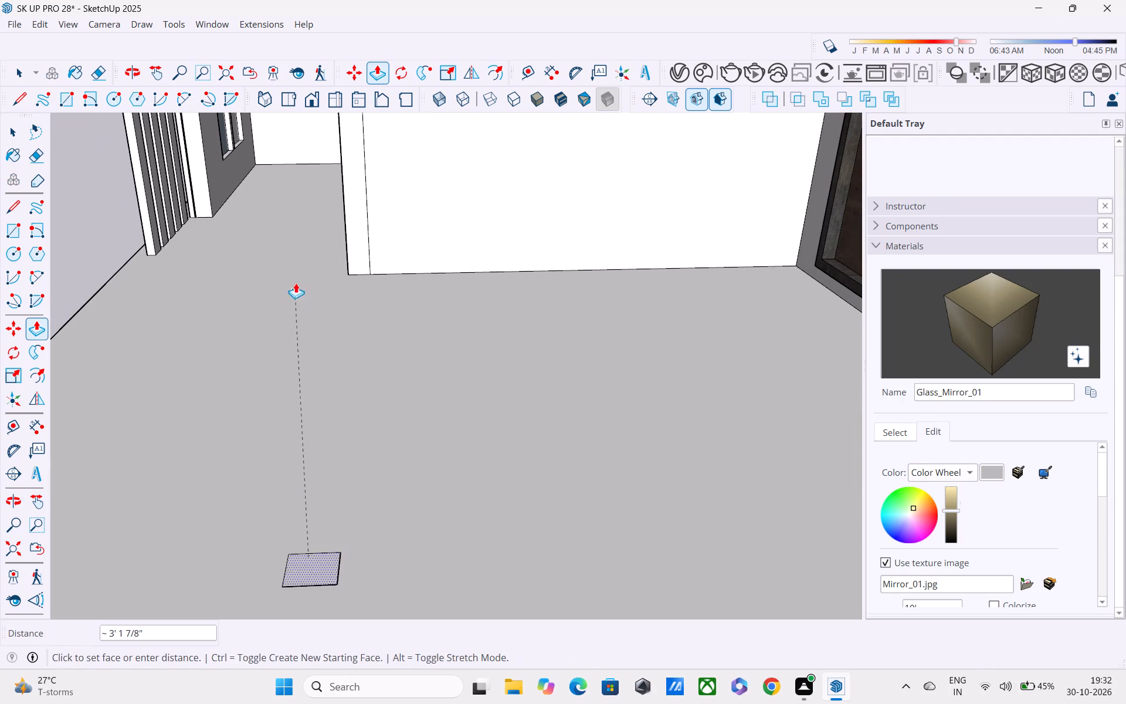
scroll(296, 281, "down", 4)
key("grave")
key("Escape")
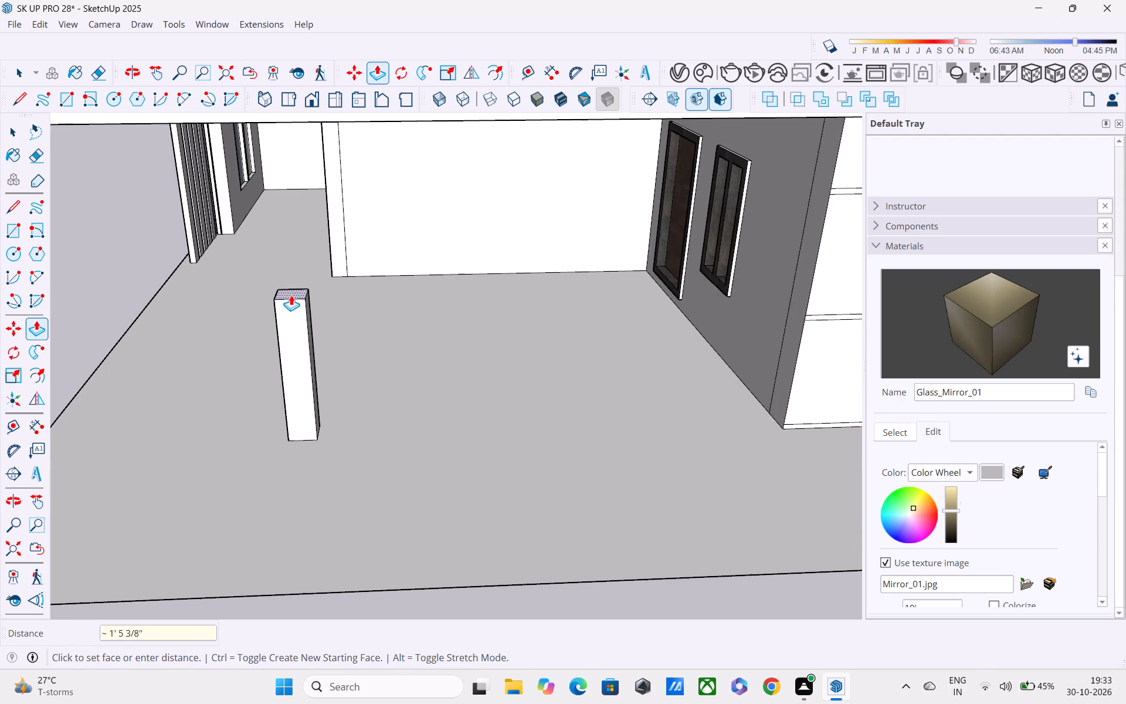
scroll(286, 228, "down", 3)
middle_click_drag(293, 236, 381, 375, "shift")
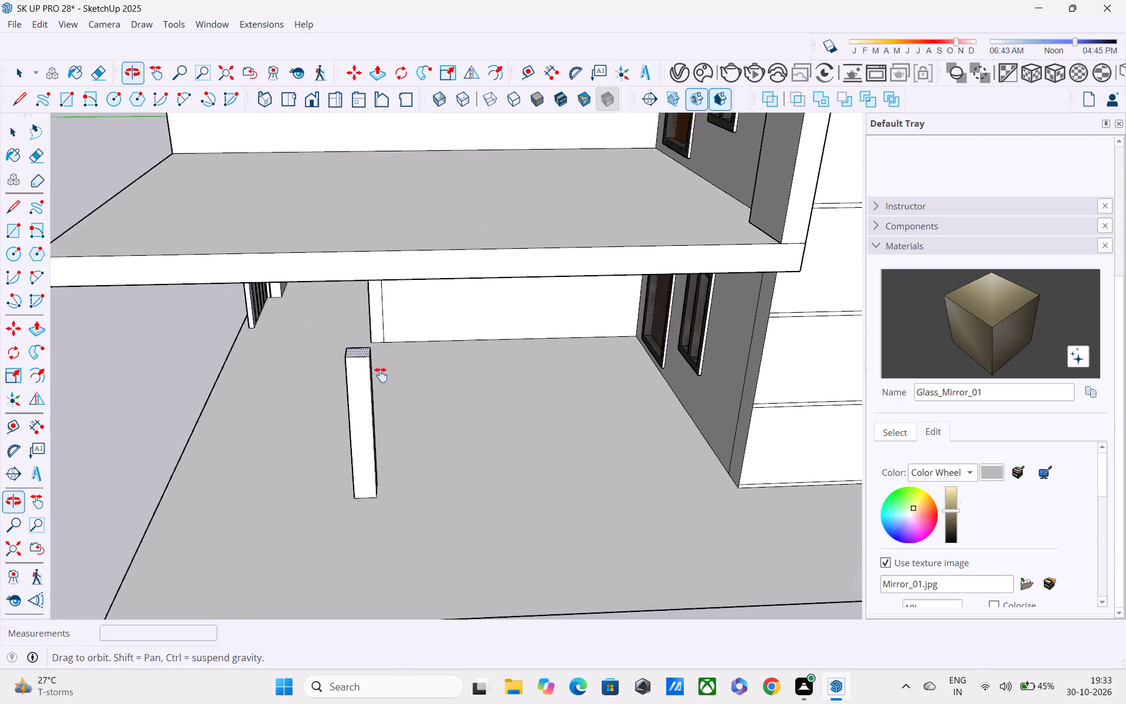
middle_click_drag(381, 375, 426, 459, "shift")
scroll(417, 442, "up", 1)
middle_click_drag(409, 428, 523, 478)
middle_click_drag(513, 385, 512, 359)
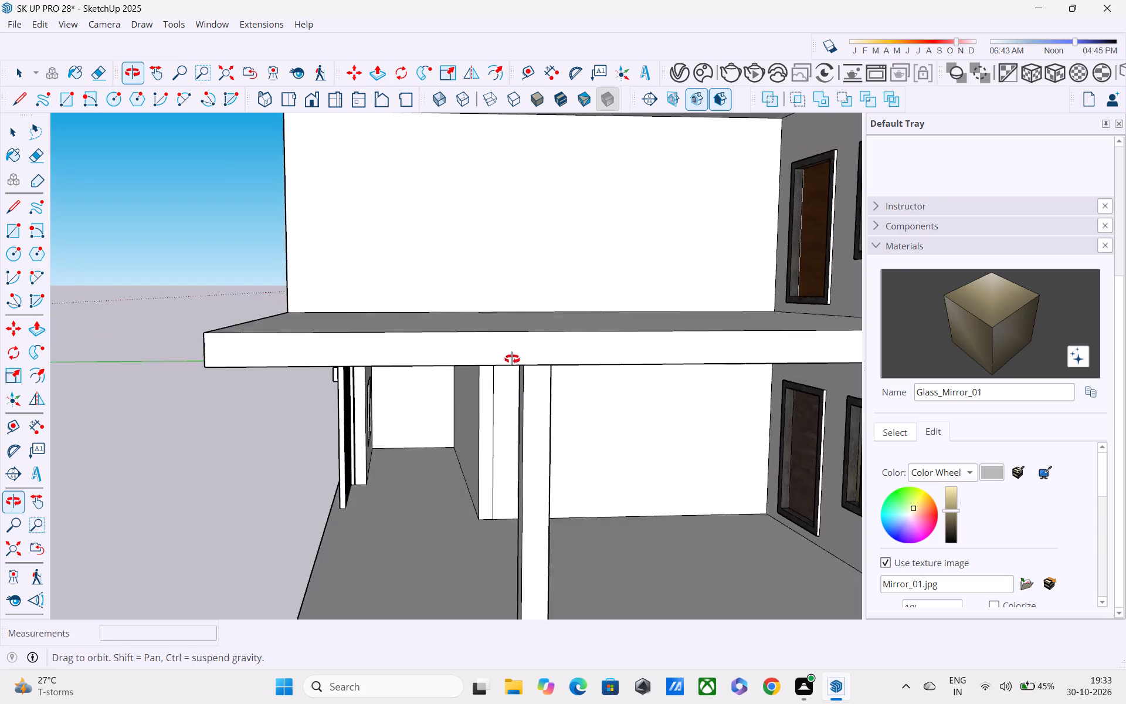
middle_click_drag(512, 359, 517, 307)
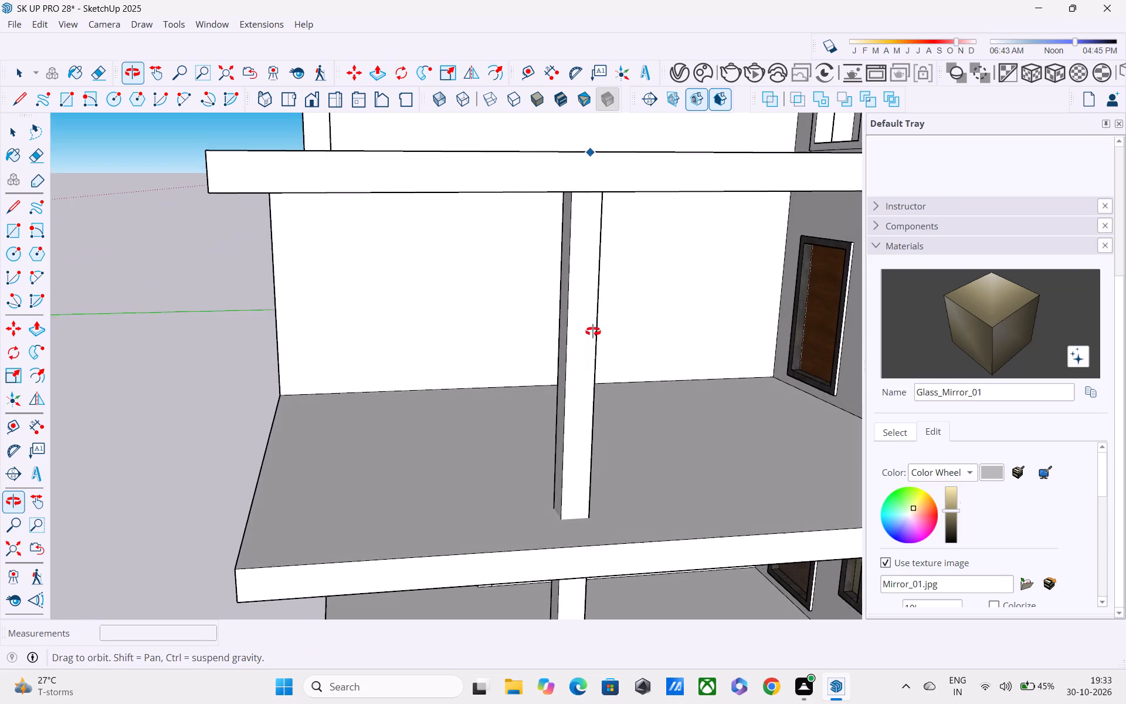
middle_click_drag(589, 402, 622, 334)
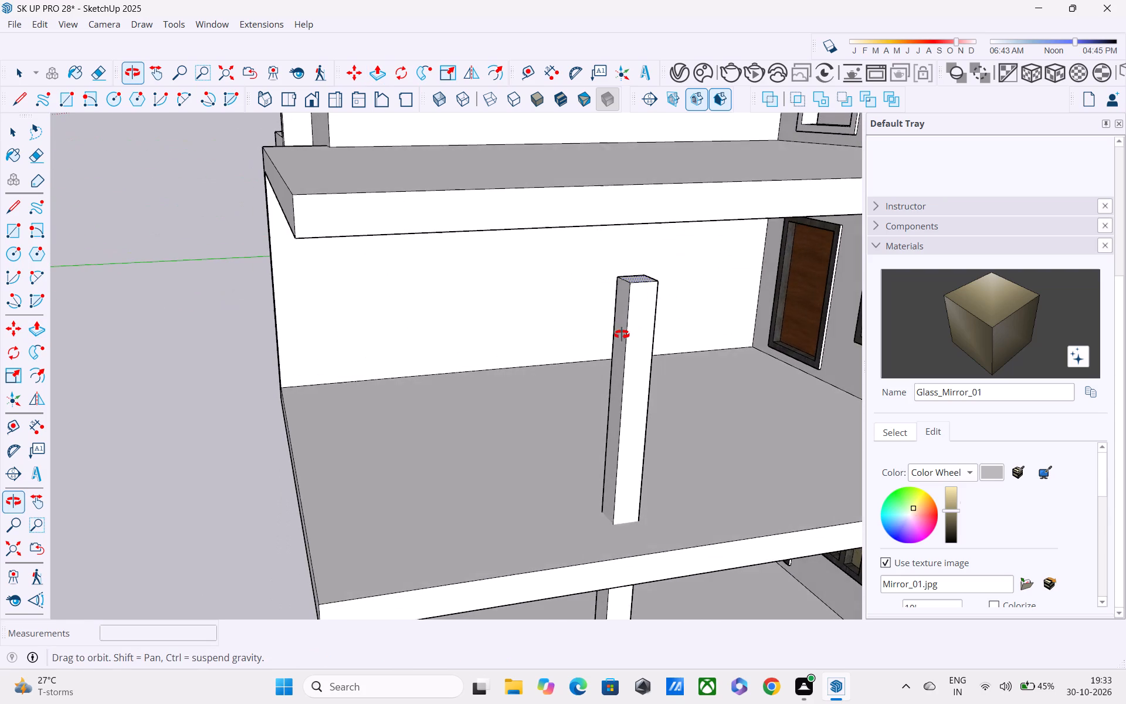
middle_click_drag(622, 334, 552, 492)
middle_click_drag(551, 488, 553, 435)
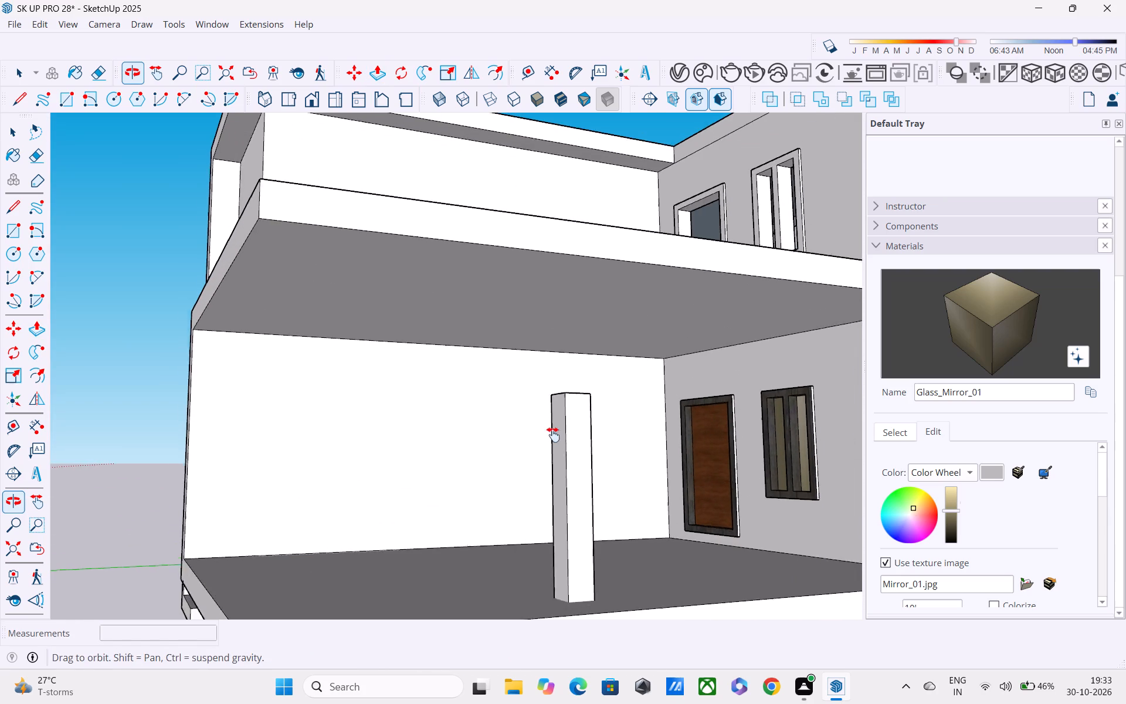
middle_click_drag(553, 435, 550, 439)
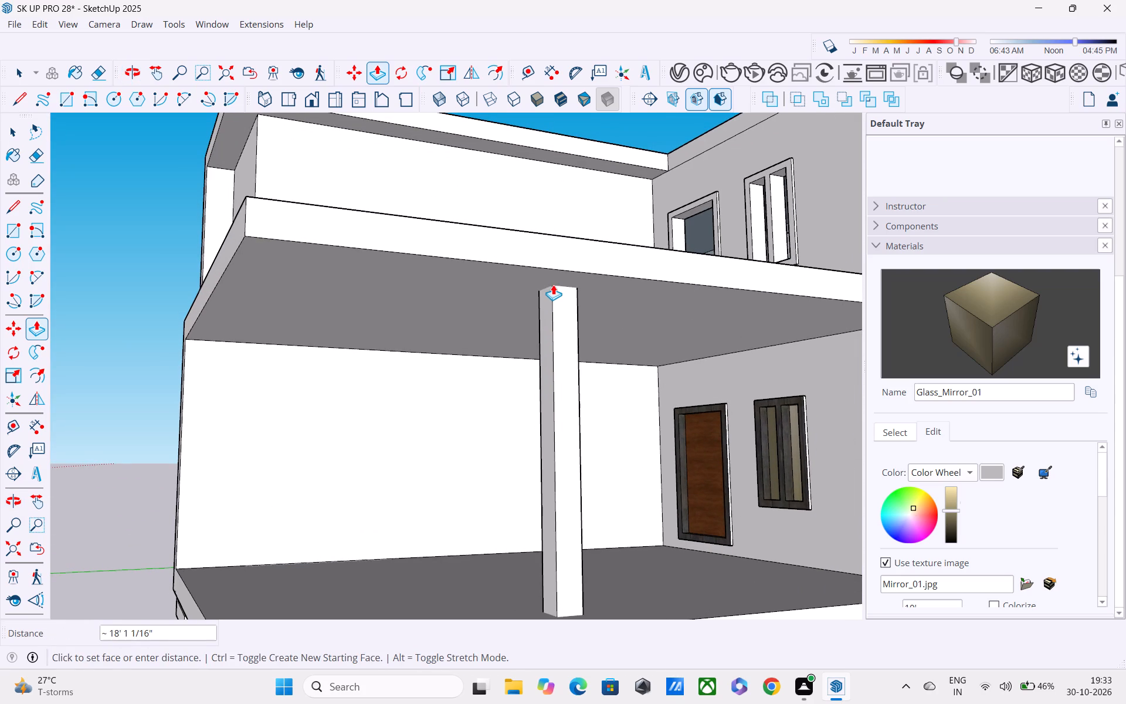
left_click(553, 285)
scroll(559, 306, "down", 10)
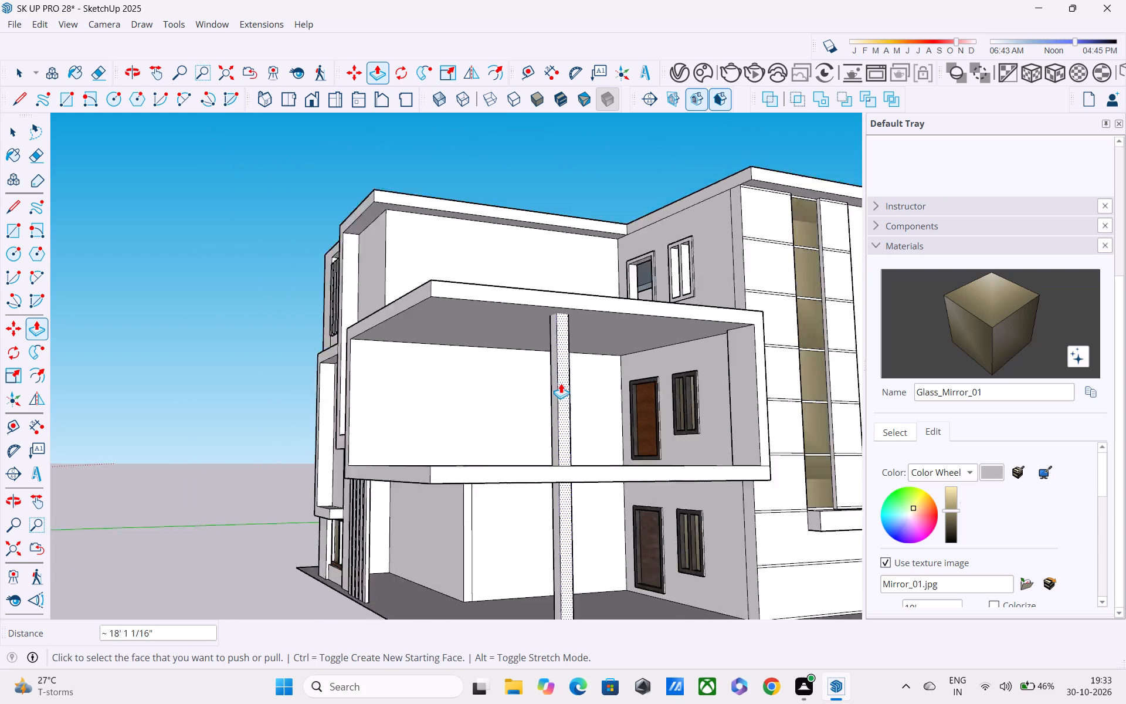
Examine the tall corner column, the stacked balconies and the front facade's window bays from several angles.
middle_click_drag(541, 441, 689, 511)
key("space")
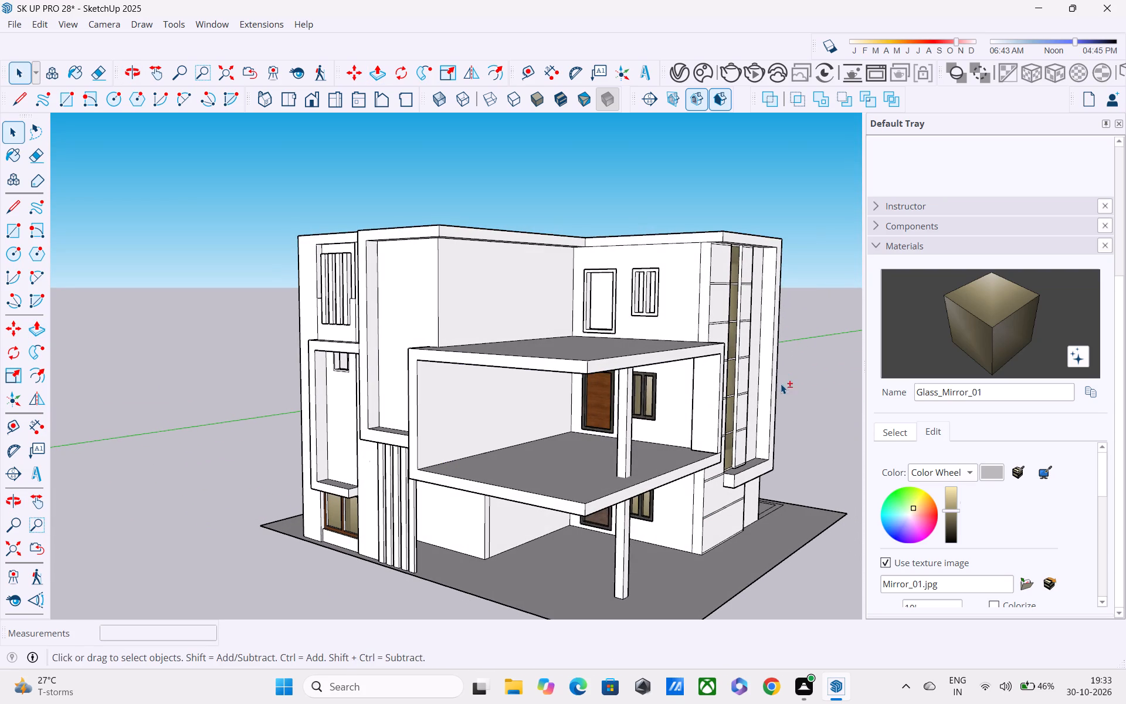
middle_click_drag(777, 389, 602, 398, "shift")
middle_click_drag(533, 421, 652, 400)
scroll(652, 400, "up", 1)
scroll(654, 404, "down", 4, "shift")
middle_click_drag(529, 497, 527, 458, "shift")
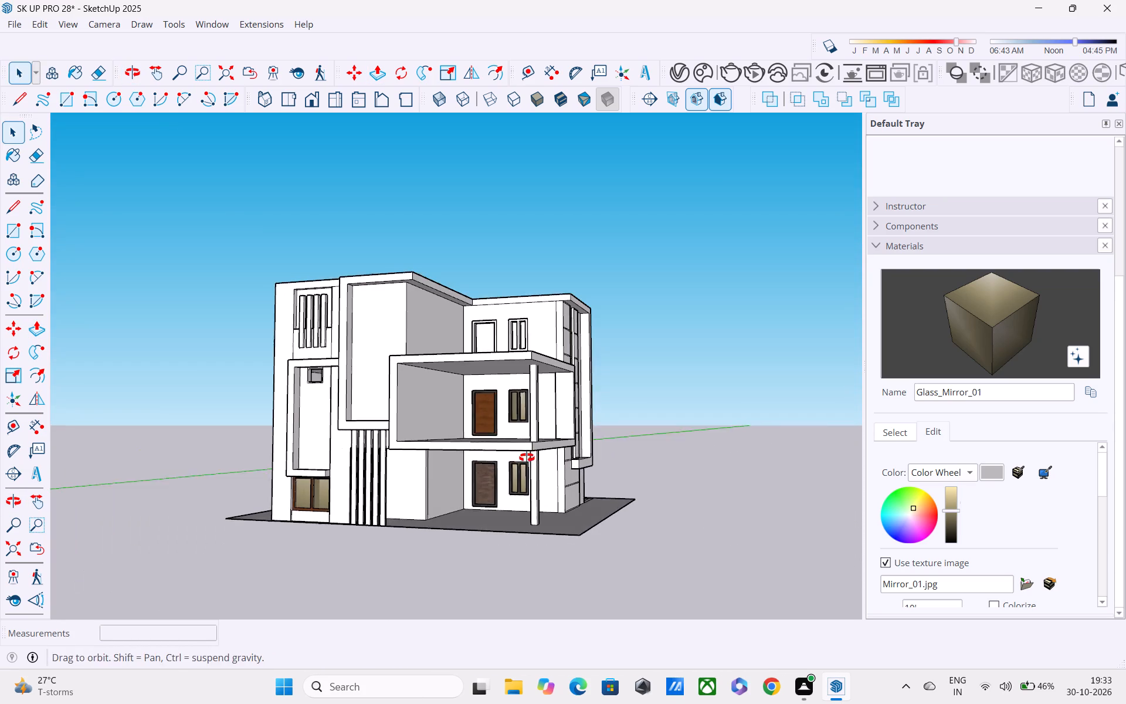
middle_click_drag(527, 458, 527, 456, "shift")
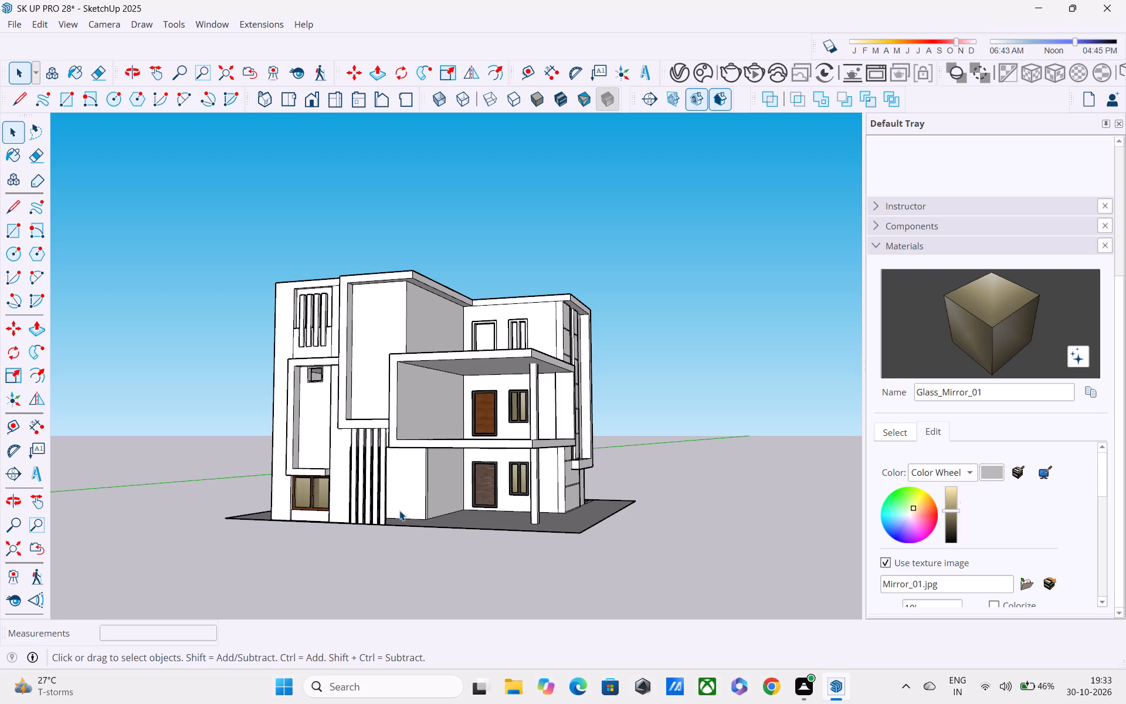
scroll(399, 509, "up", 4)
middle_click_drag(343, 508, 222, 564)
scroll(246, 469, "up", 4)
middle_click_drag(266, 459, 293, 498)
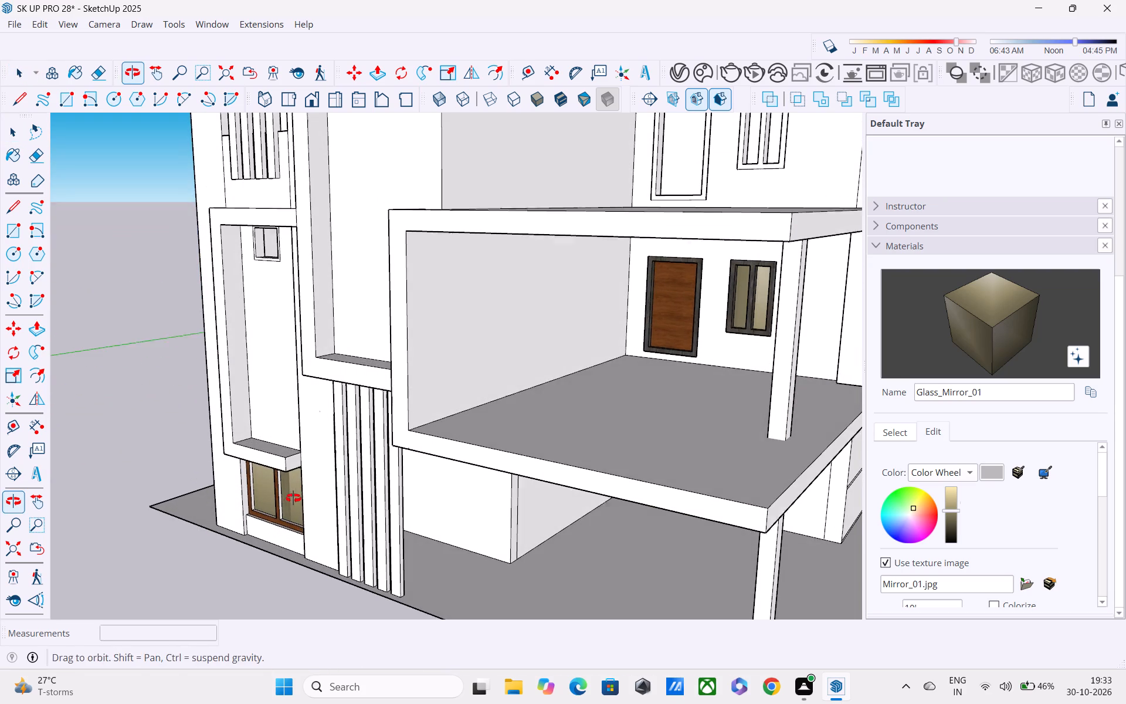
middle_click_drag(293, 498, 296, 503)
middle_click_drag(296, 512, 265, 543, "shift")
scroll(264, 542, "down", 2)
middle_click_drag(264, 542, 264, 578, "shift")
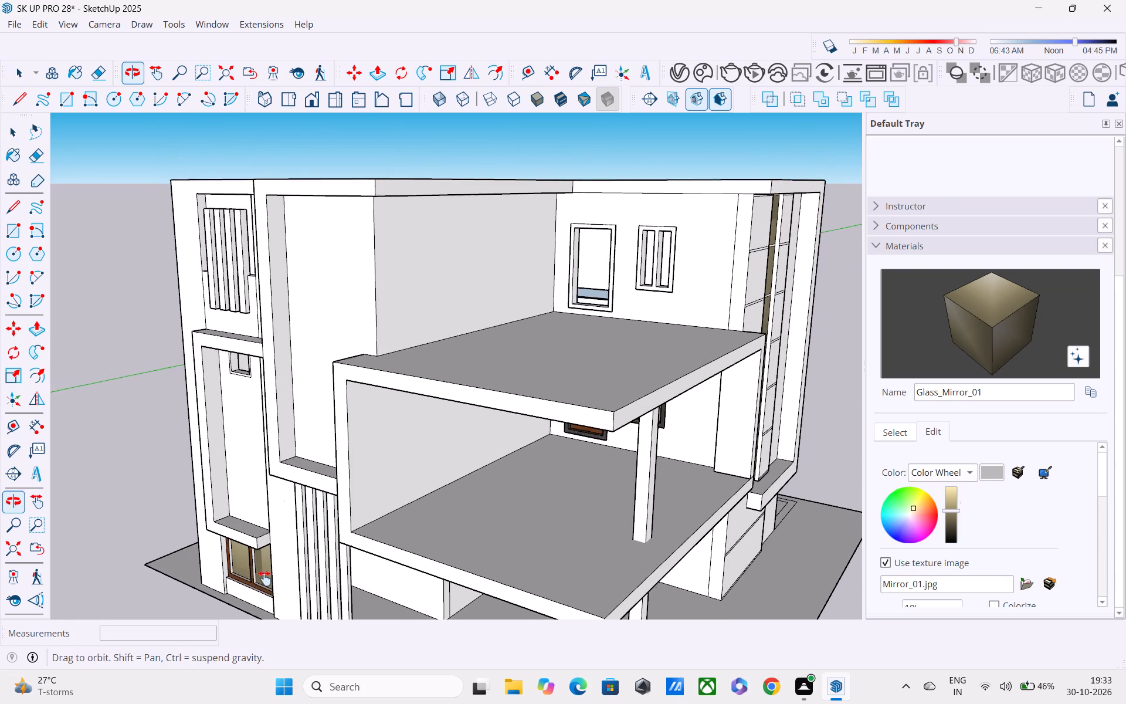
middle_click_drag(264, 578, 264, 581, "shift")
scroll(264, 581, "down", 3)
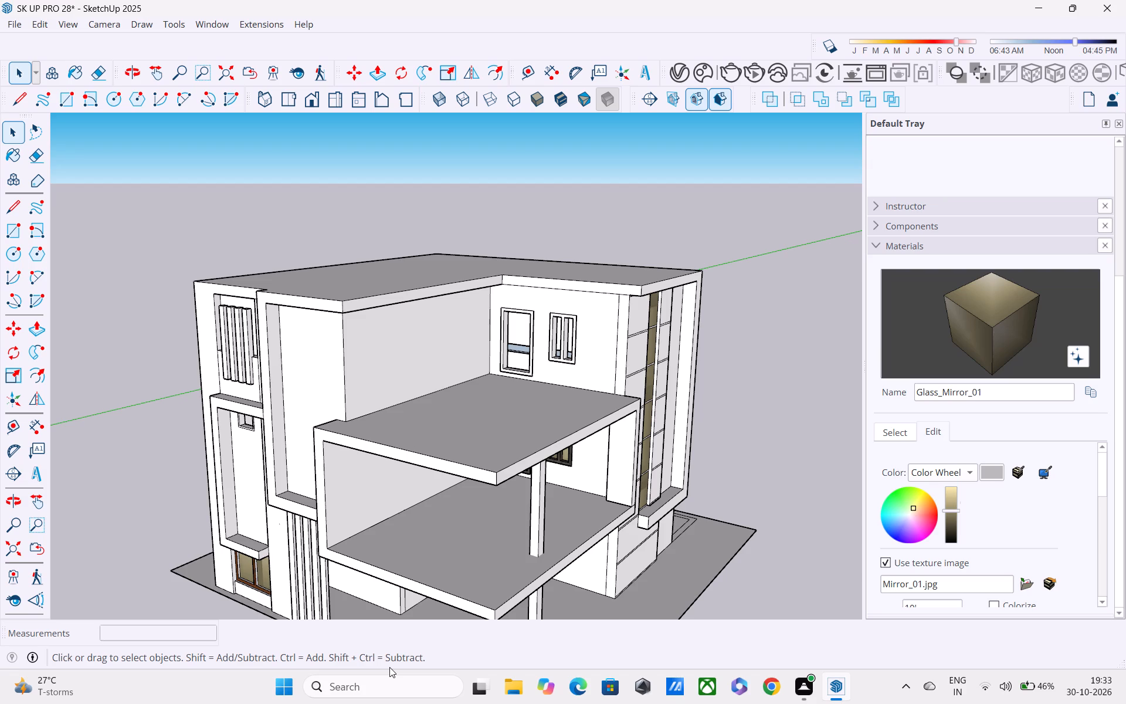
scroll(389, 667, "up", 1)
middle_click_drag(389, 667, 382, 703, "shift")
middle_click_drag(297, 581, 283, 483)
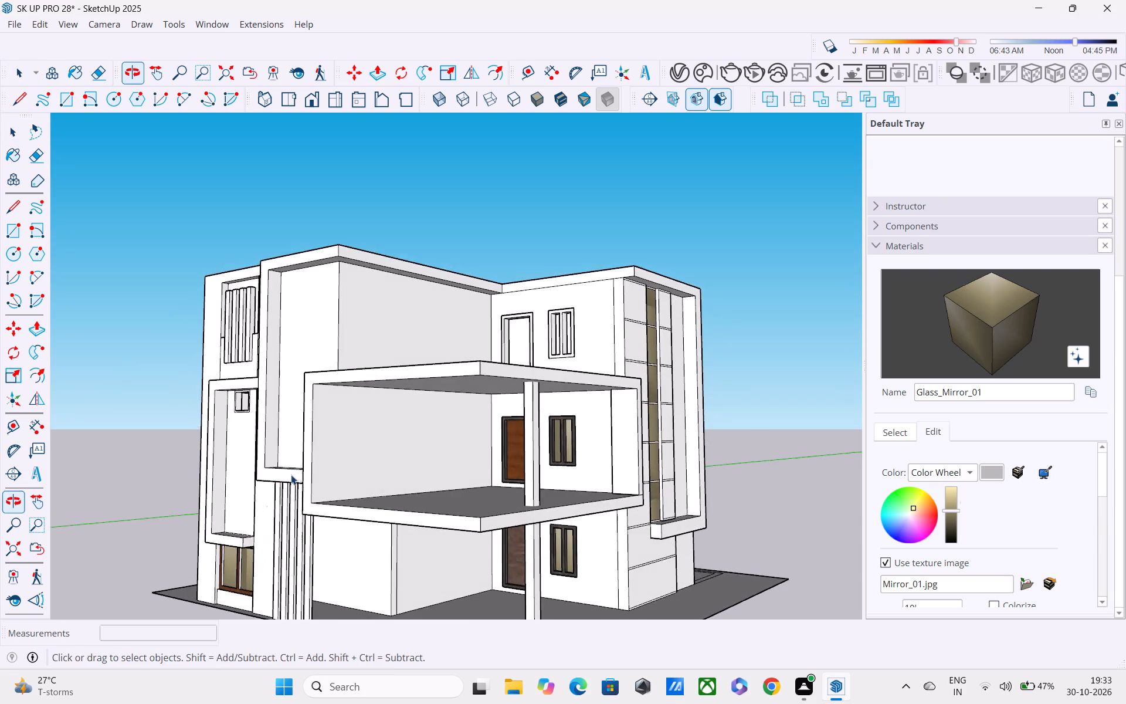
scroll(294, 475, "up", 4)
middle_click_drag(366, 498, 264, 543)
middle_click_drag(270, 484, 270, 459, "shift")
scroll(276, 476, "down", 2)
middle_click_drag(283, 490, 276, 454)
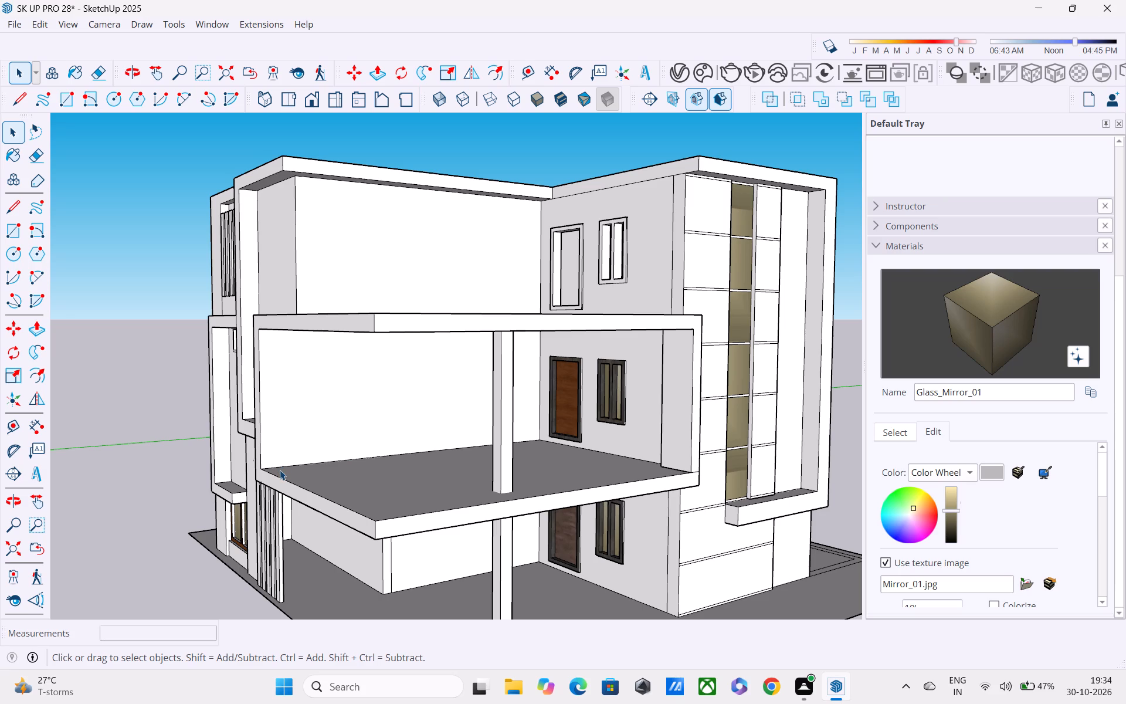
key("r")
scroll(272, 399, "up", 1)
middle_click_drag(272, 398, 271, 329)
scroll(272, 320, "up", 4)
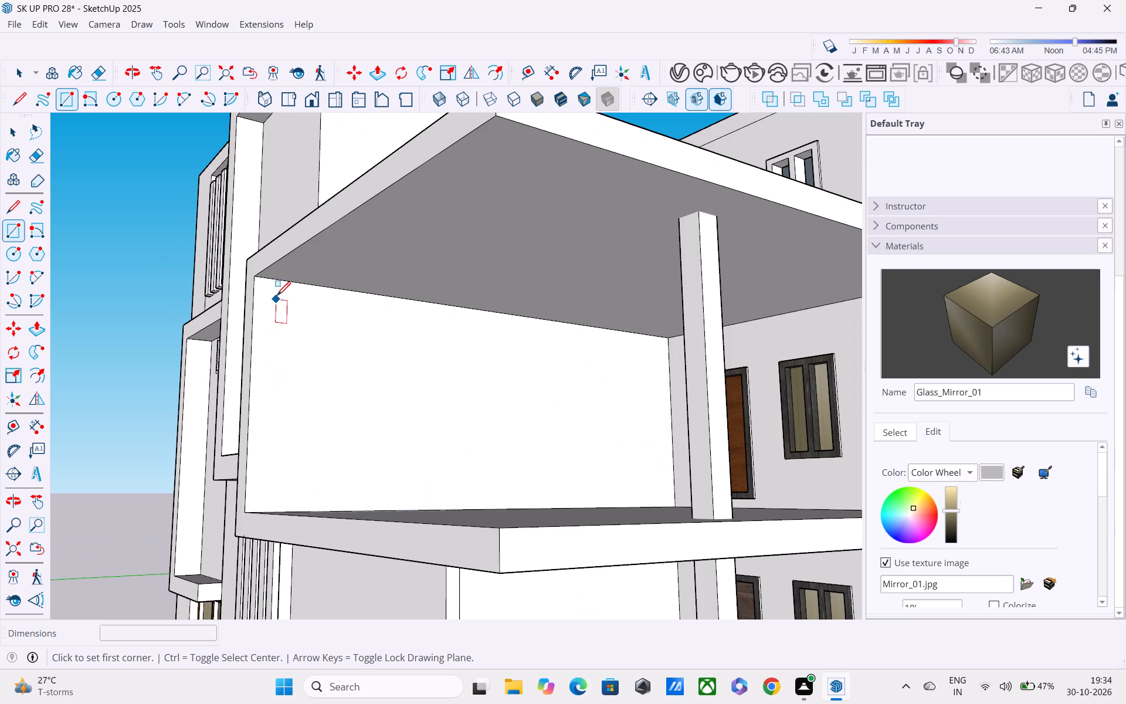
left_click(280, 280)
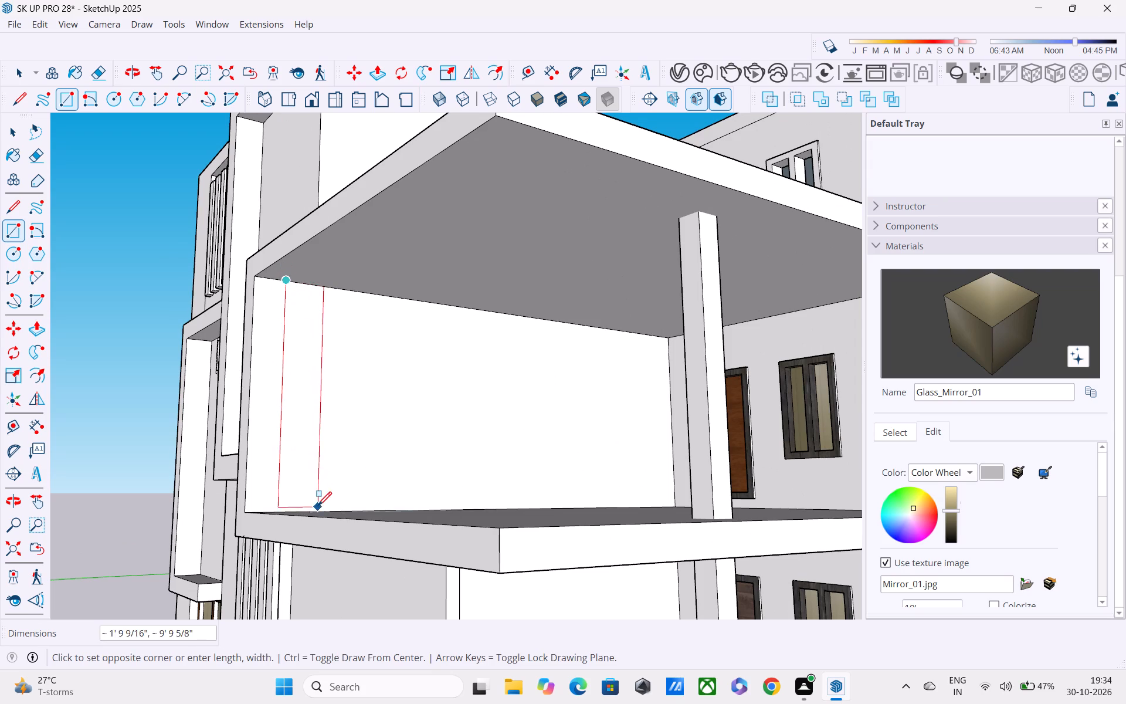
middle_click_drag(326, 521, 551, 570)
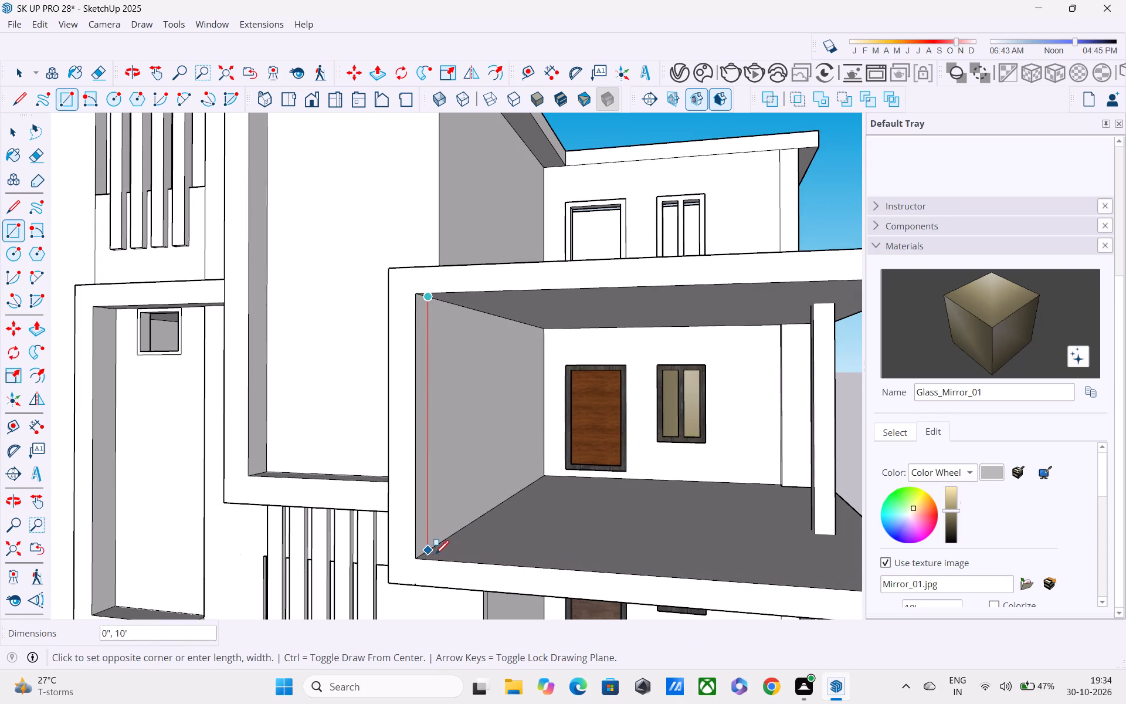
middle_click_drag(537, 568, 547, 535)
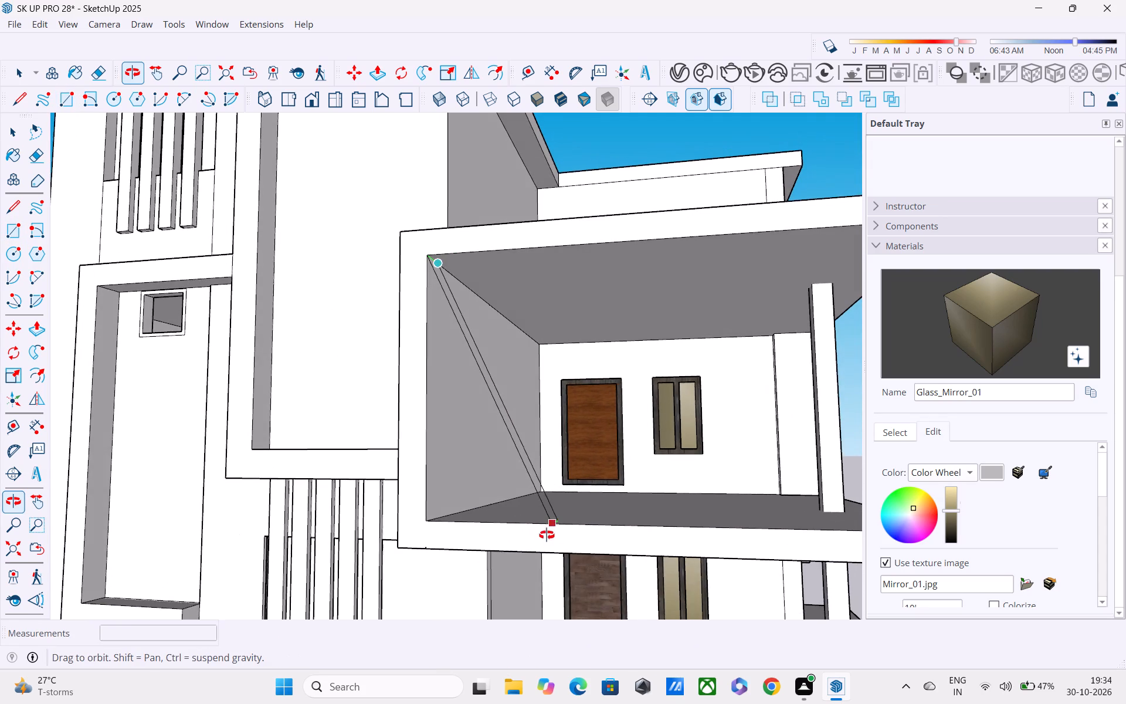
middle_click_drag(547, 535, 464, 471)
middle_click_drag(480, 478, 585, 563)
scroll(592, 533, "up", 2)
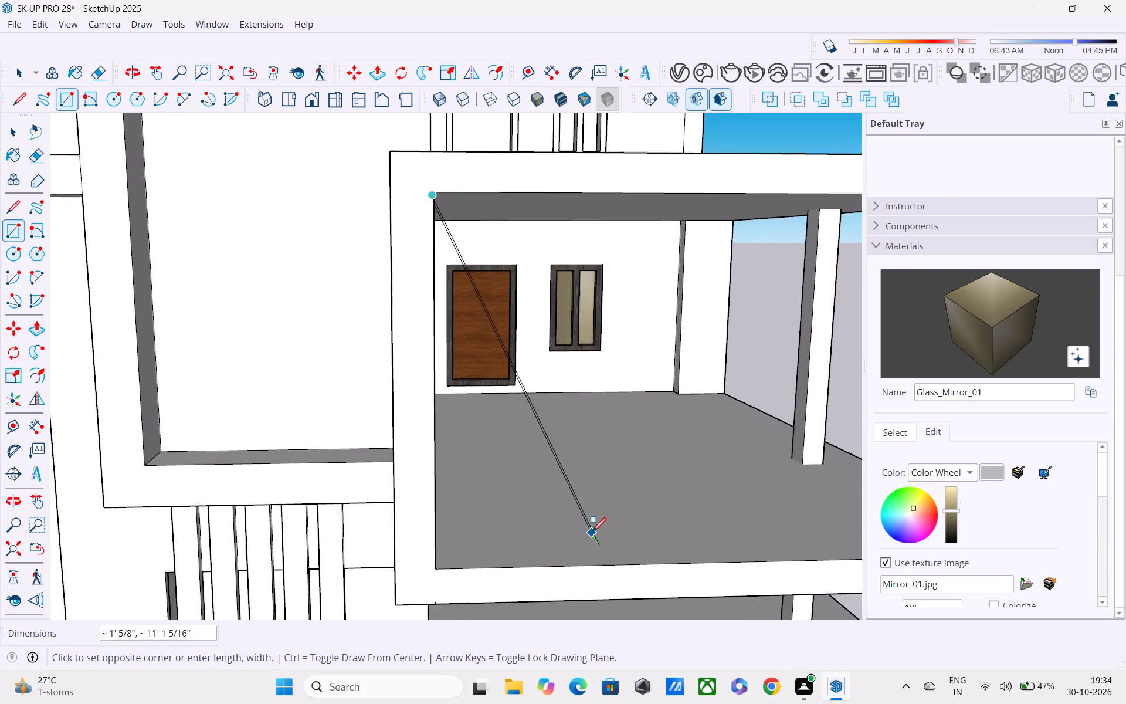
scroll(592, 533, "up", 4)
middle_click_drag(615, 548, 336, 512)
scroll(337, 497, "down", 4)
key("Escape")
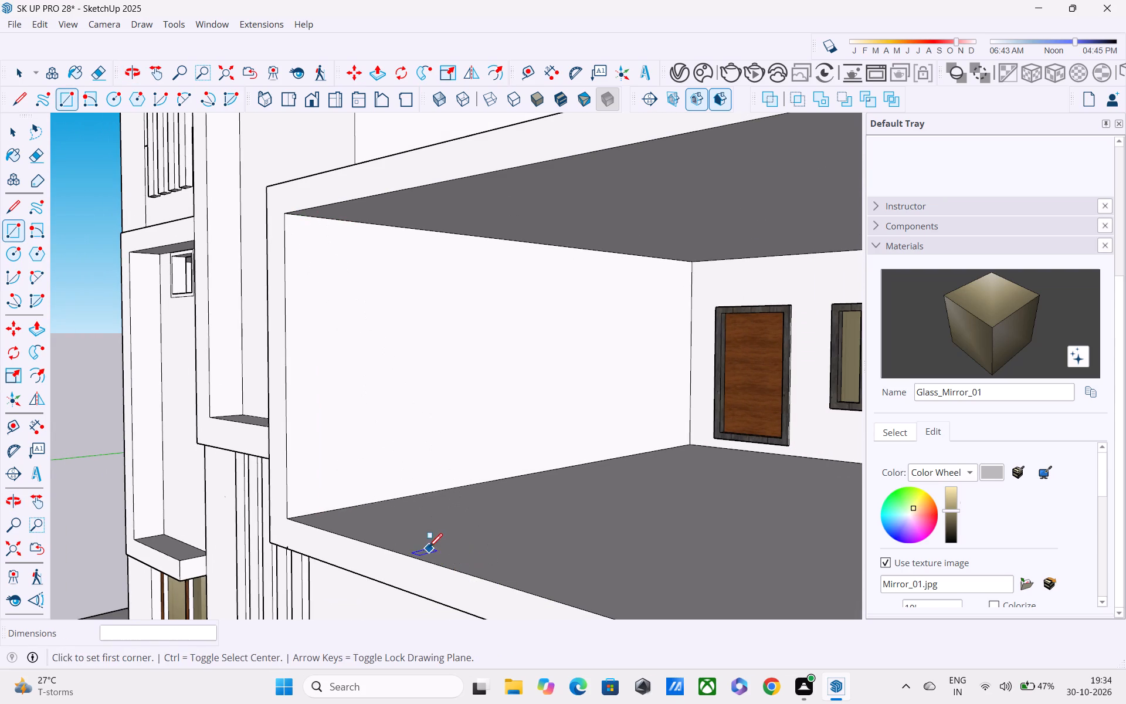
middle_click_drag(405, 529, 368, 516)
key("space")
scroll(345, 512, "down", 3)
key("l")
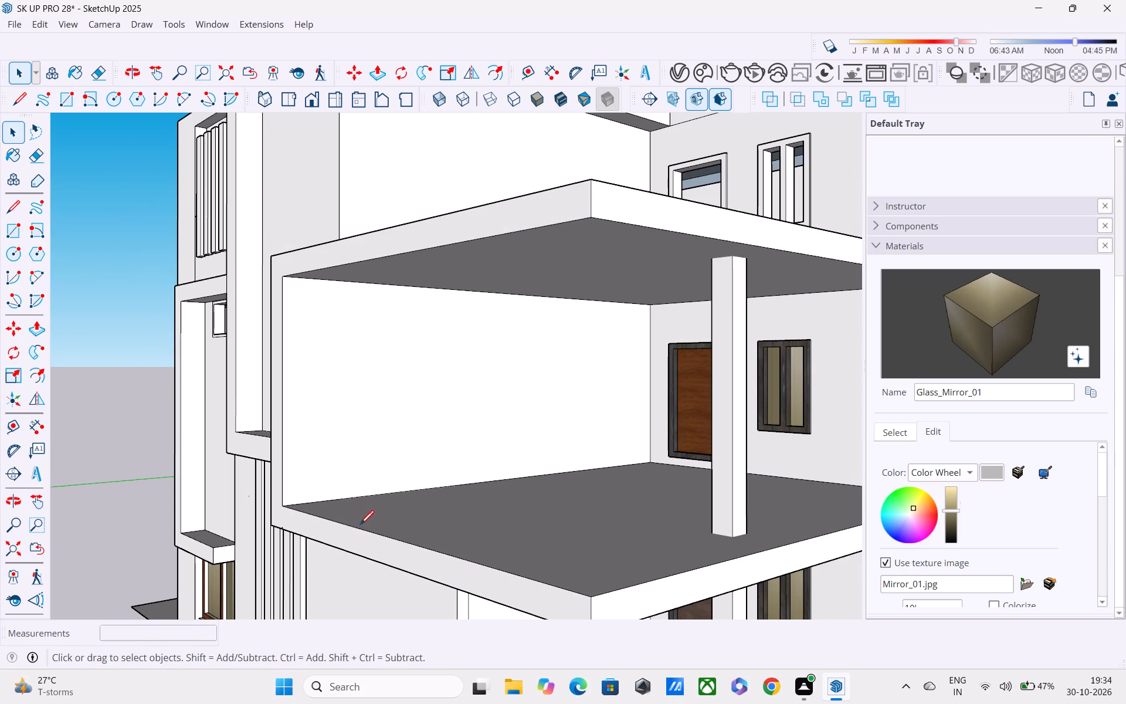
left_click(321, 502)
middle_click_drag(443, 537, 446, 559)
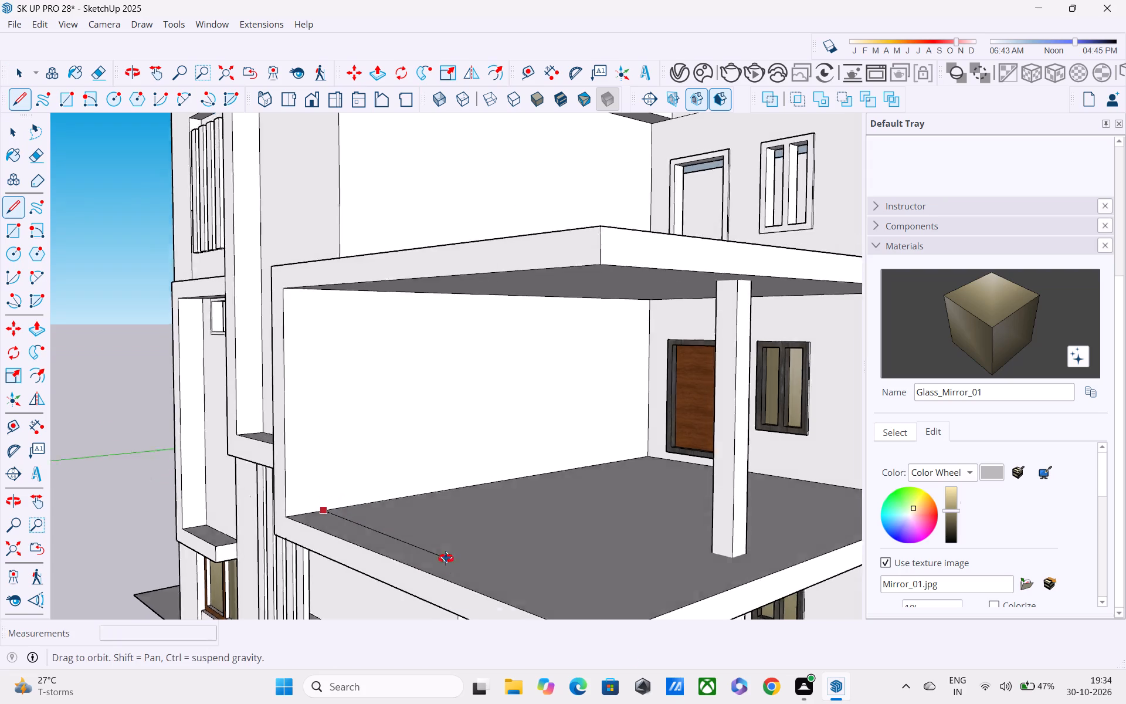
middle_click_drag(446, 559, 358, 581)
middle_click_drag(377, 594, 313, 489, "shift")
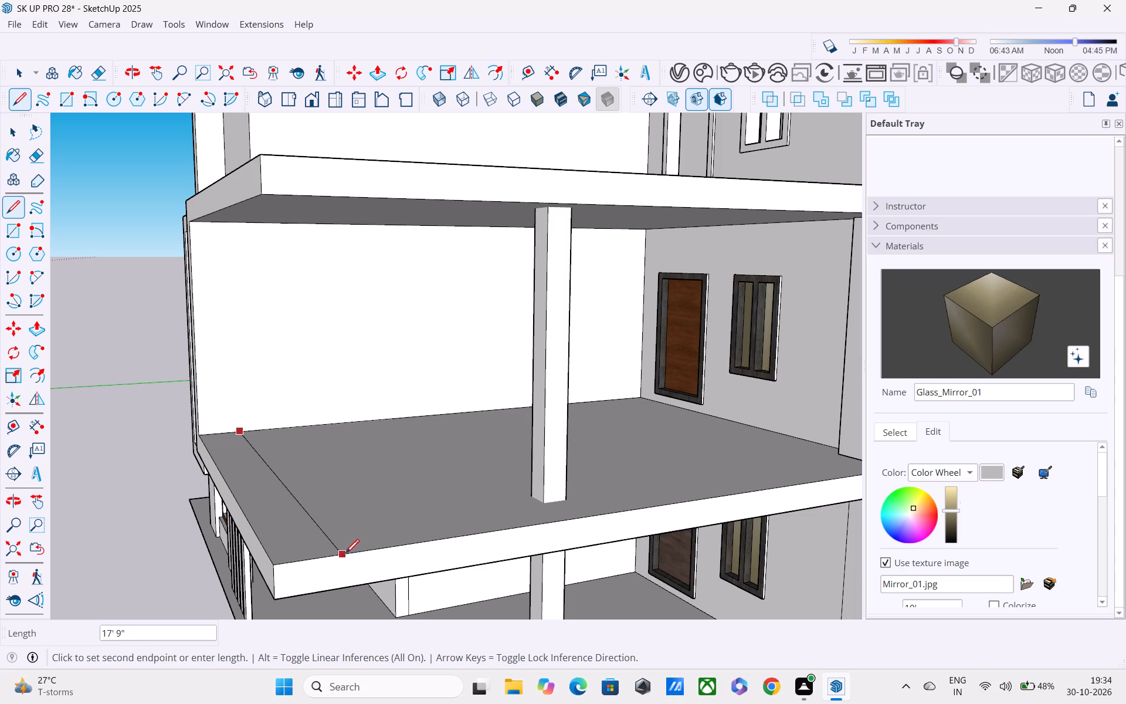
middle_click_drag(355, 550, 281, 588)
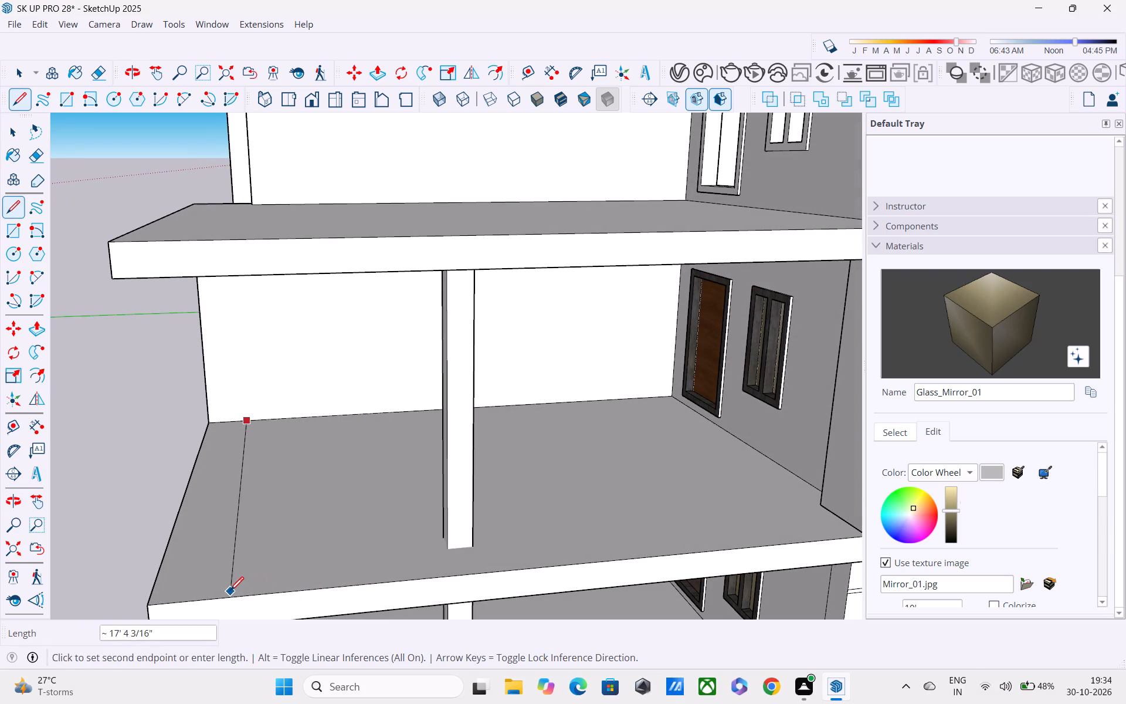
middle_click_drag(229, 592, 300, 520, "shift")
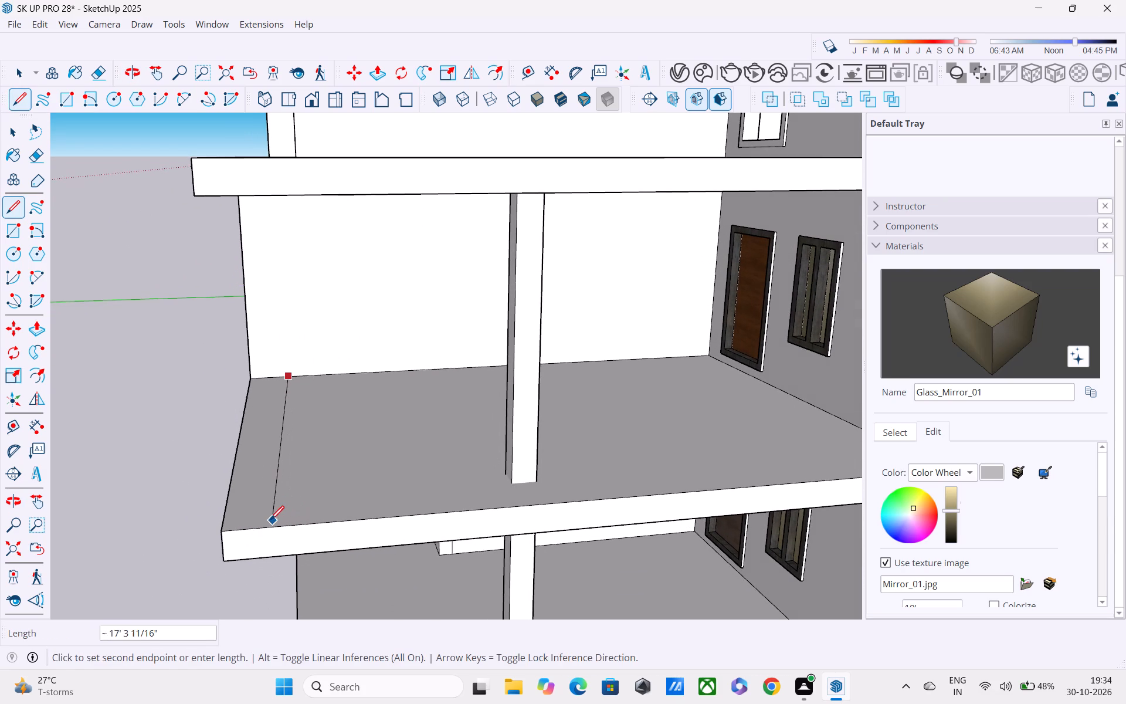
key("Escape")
Place a Tape Measure guide line across the first-floor balcony floor, parallel to and slightly inside its open front edge.
key("t")
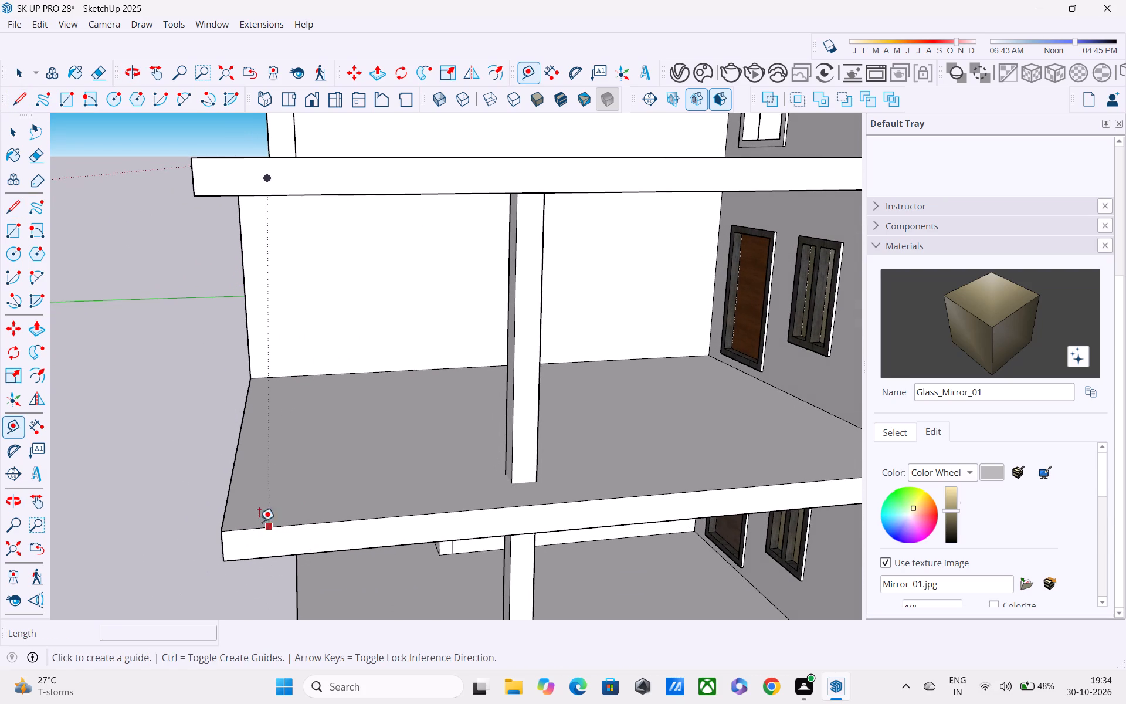
left_click(229, 495)
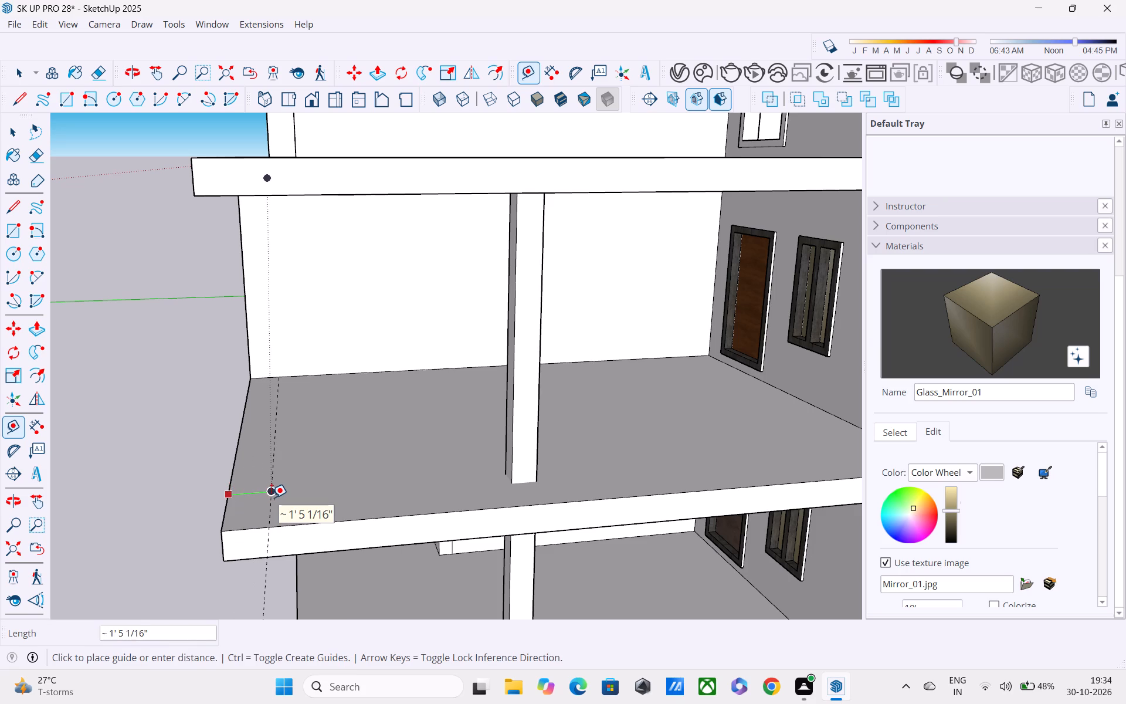
middle_click_drag(272, 497, 591, 354)
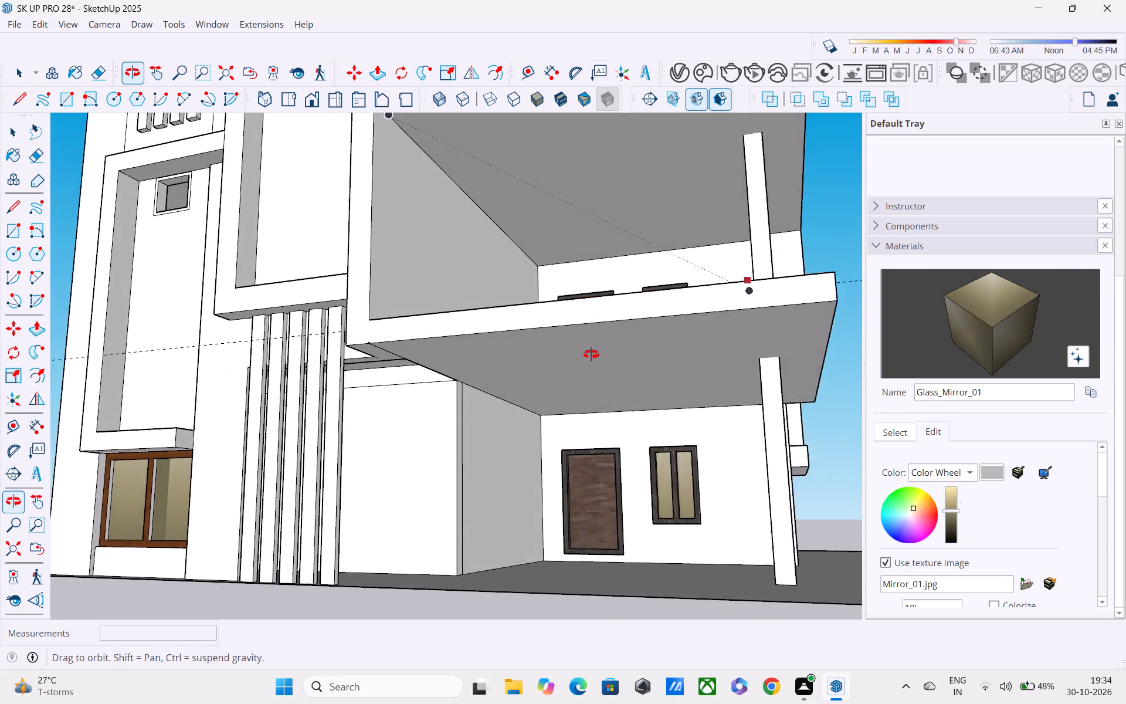
middle_click_drag(591, 354, 422, 518)
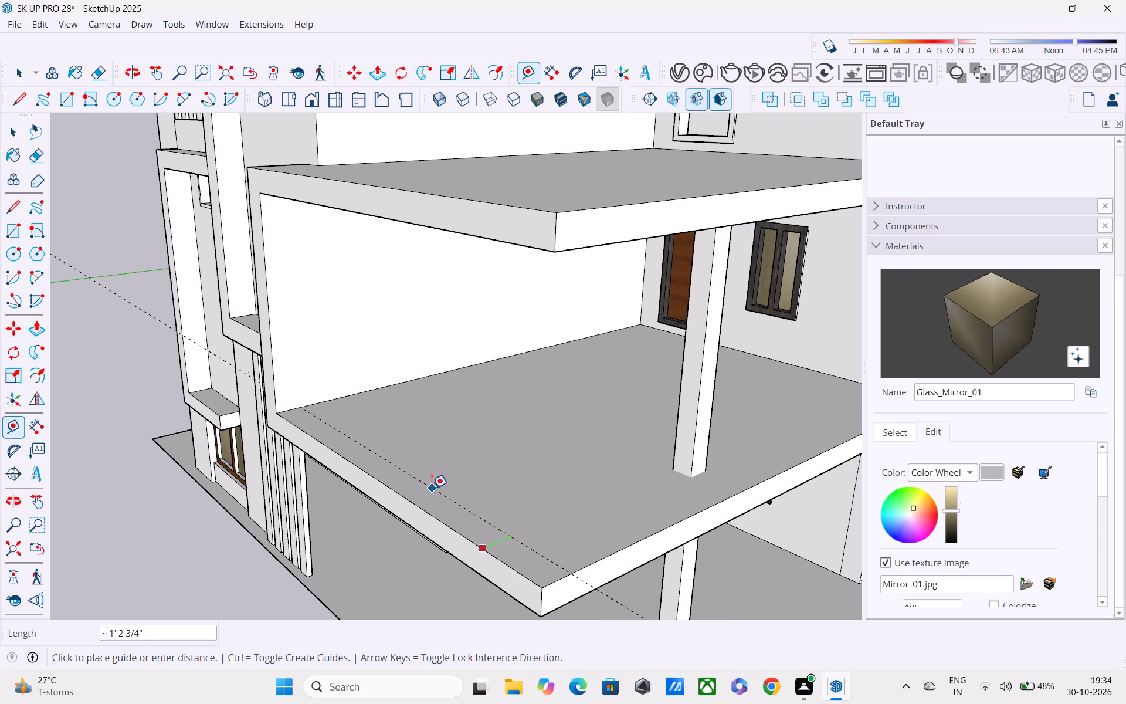
middle_click_drag(432, 491, 453, 465)
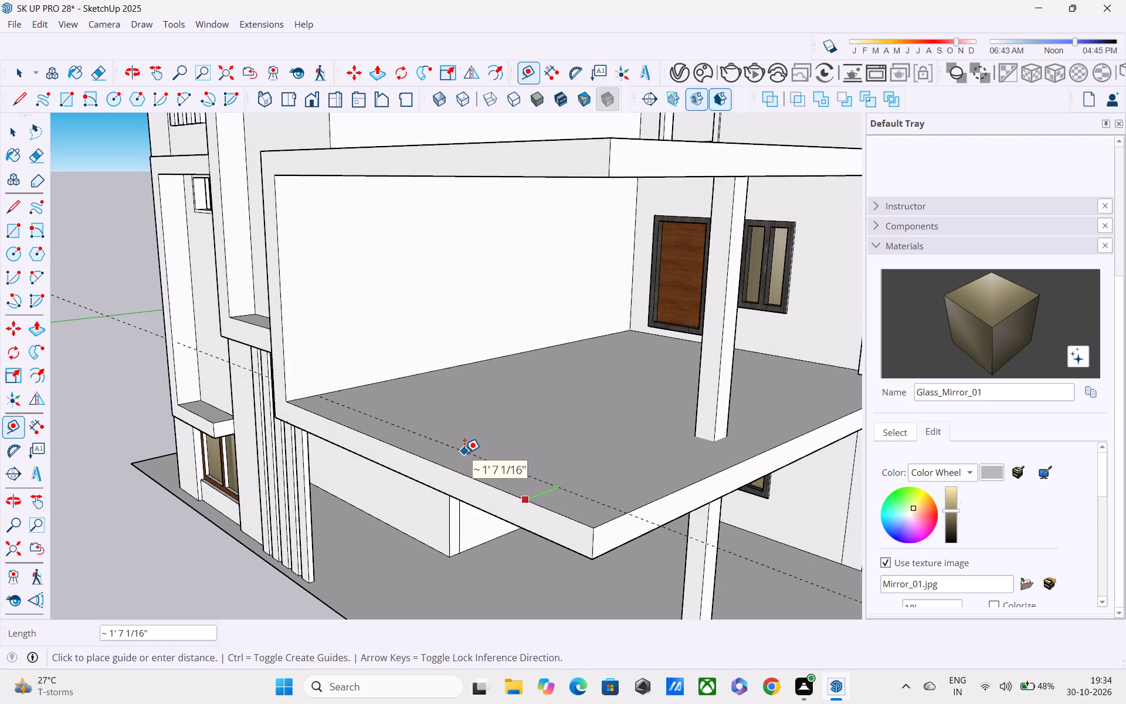
middle_click_drag(465, 452, 1024, 361)
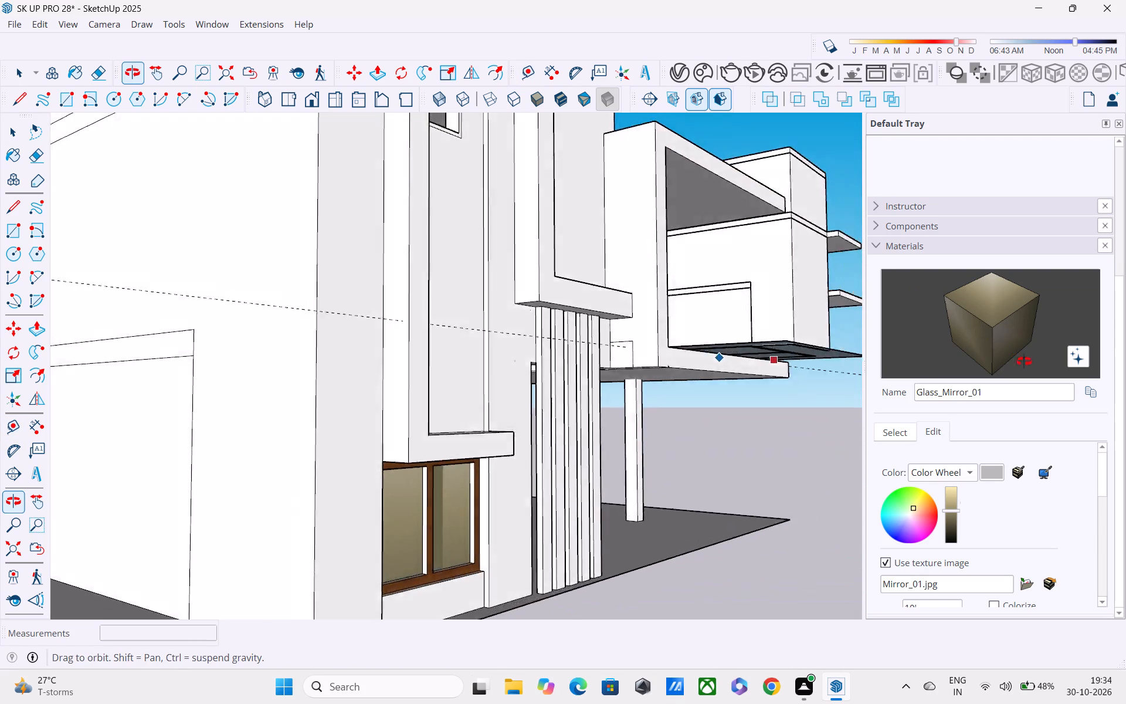
middle_click_drag(1024, 361, 511, 537)
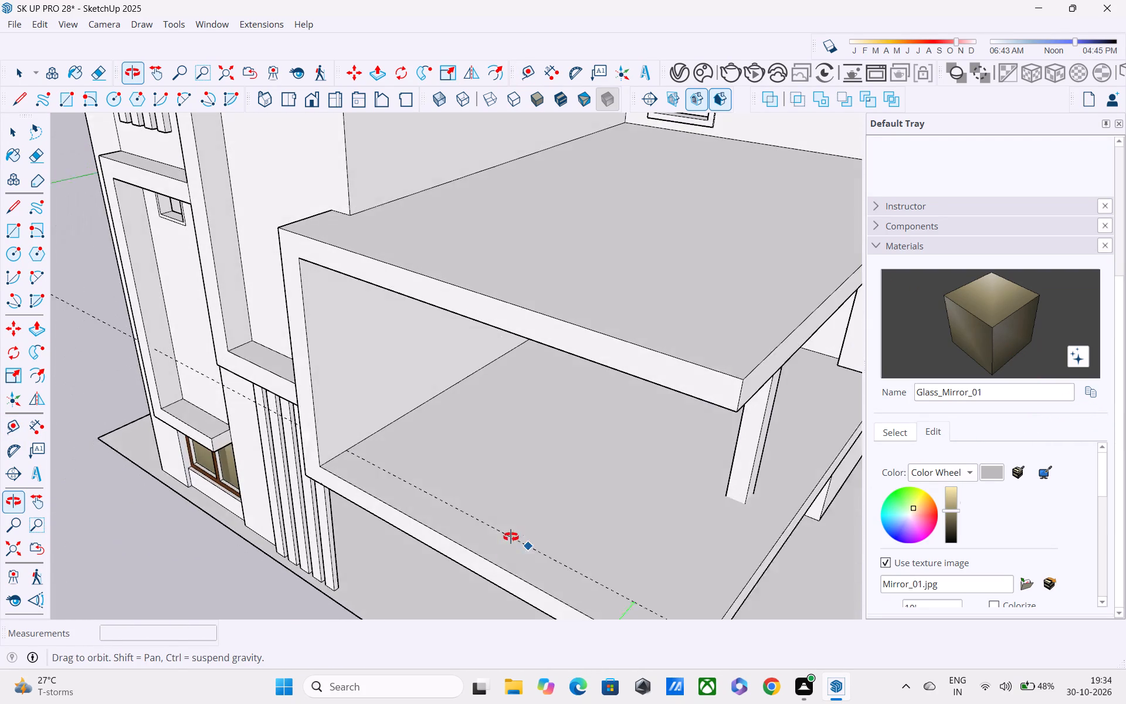
middle_click_drag(511, 537, 506, 534)
left_click(498, 530)
Examine the stacked balconies, the corner column and the guide along the balcony floor from several angles and distances.
scroll(545, 531, "down", 4)
middle_click_drag(539, 530, 537, 529)
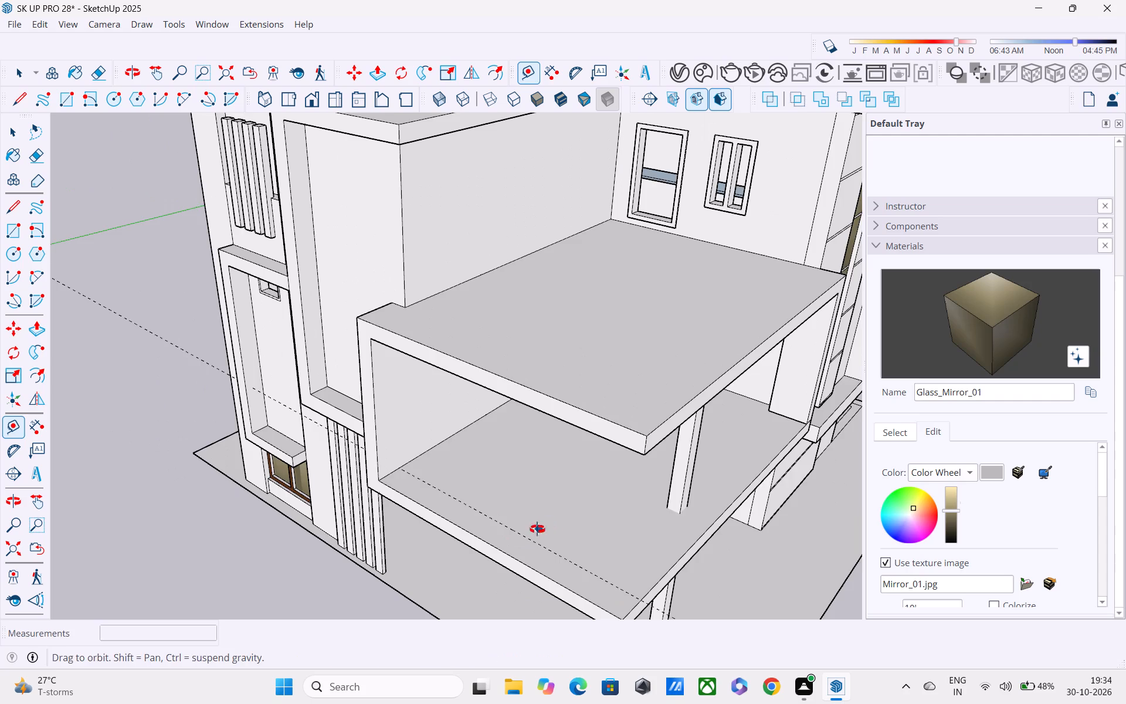
middle_click_drag(537, 529, 397, 465)
scroll(395, 464, "up", 1)
scroll(389, 461, "down", 5)
key("space")
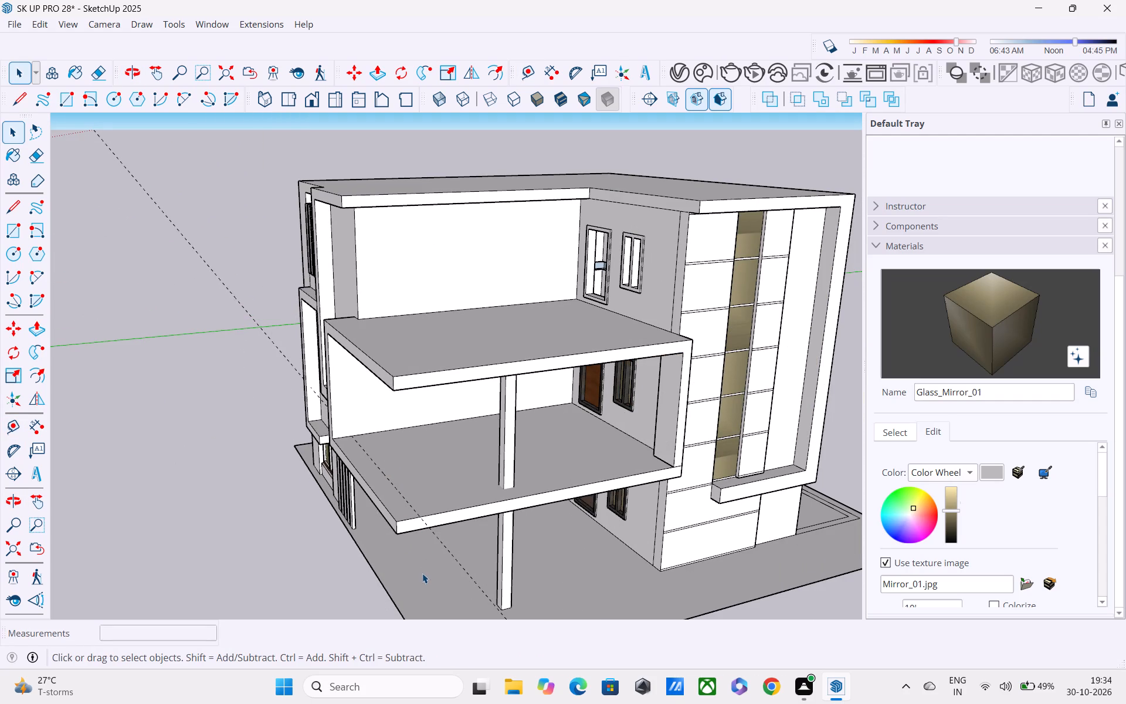
scroll(422, 574, "down", 2)
key("t")
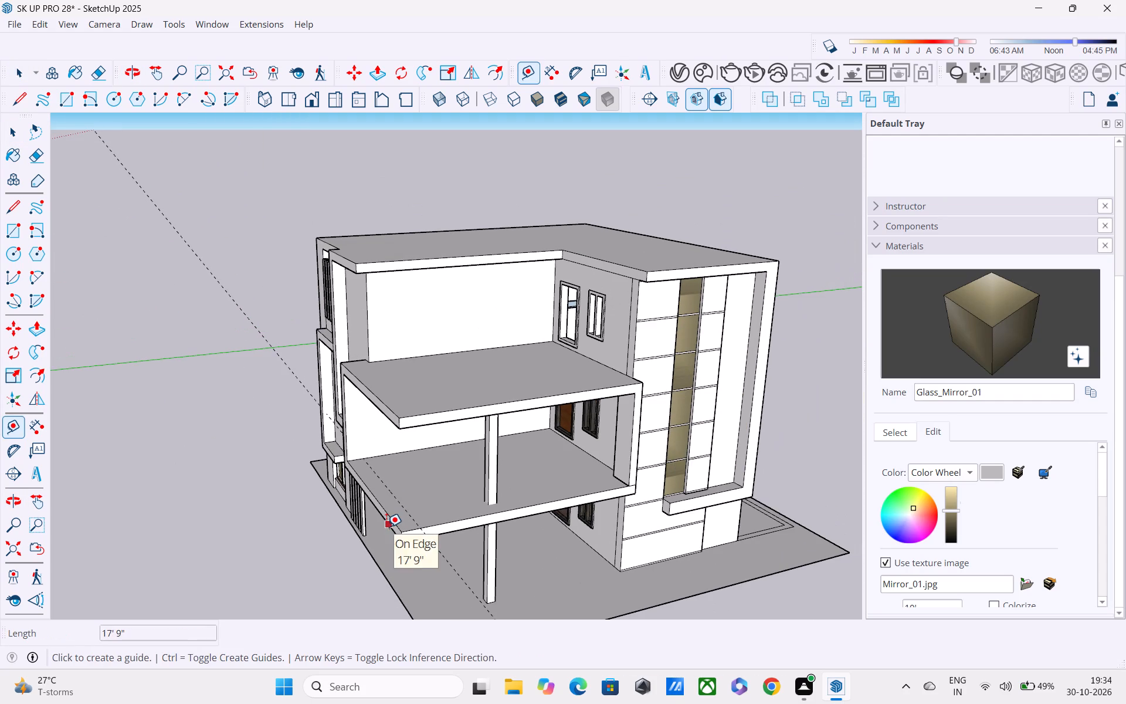
key("space")
middle_click_drag(390, 526, 497, 502)
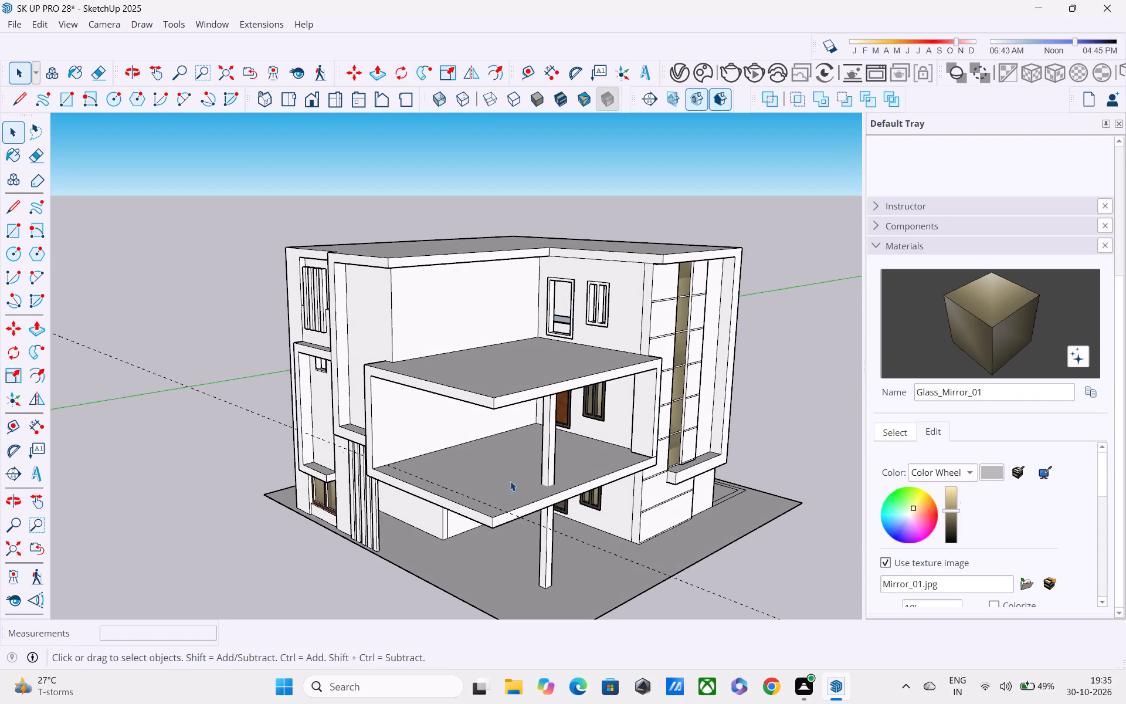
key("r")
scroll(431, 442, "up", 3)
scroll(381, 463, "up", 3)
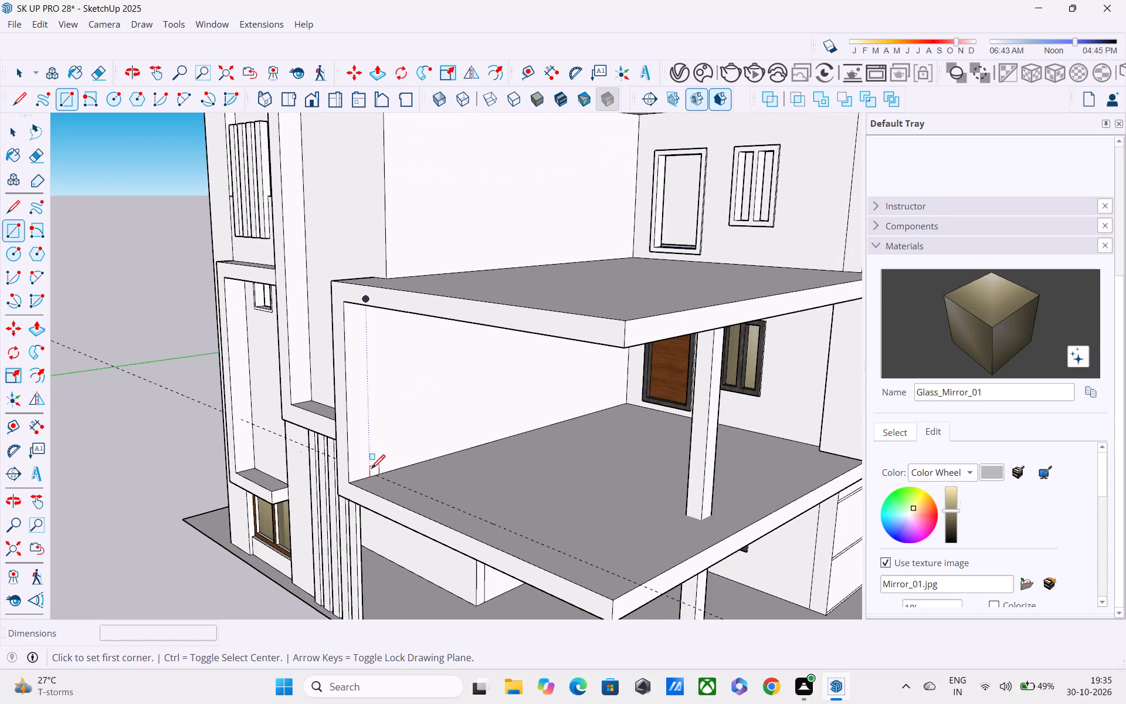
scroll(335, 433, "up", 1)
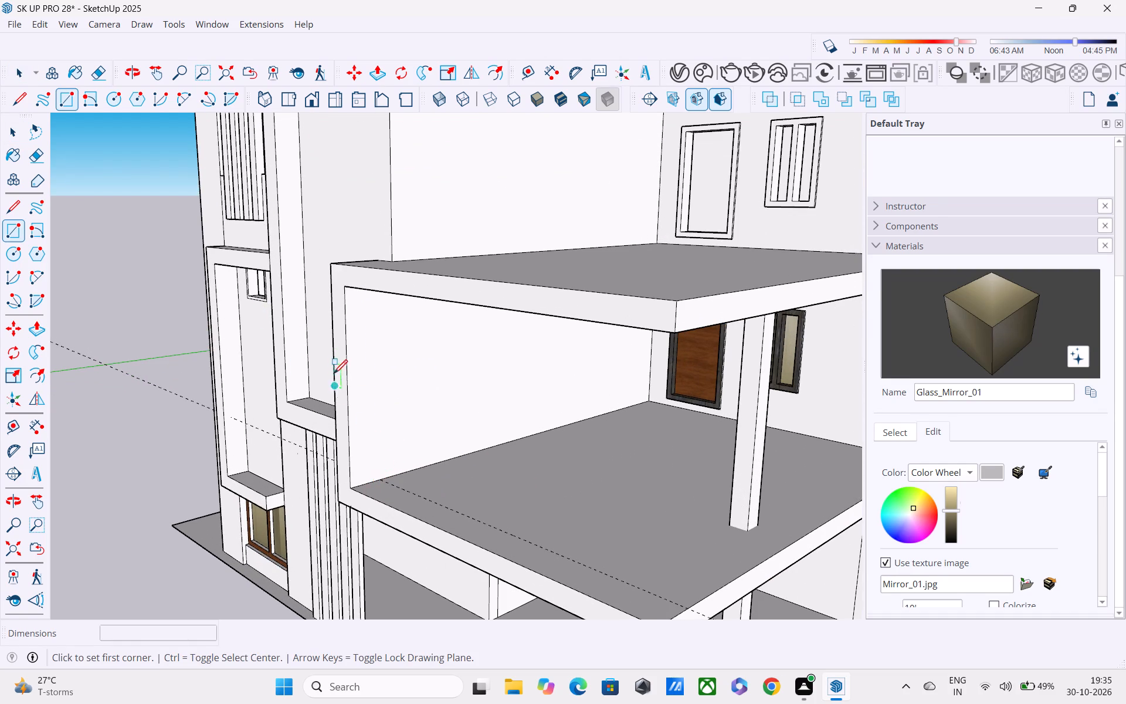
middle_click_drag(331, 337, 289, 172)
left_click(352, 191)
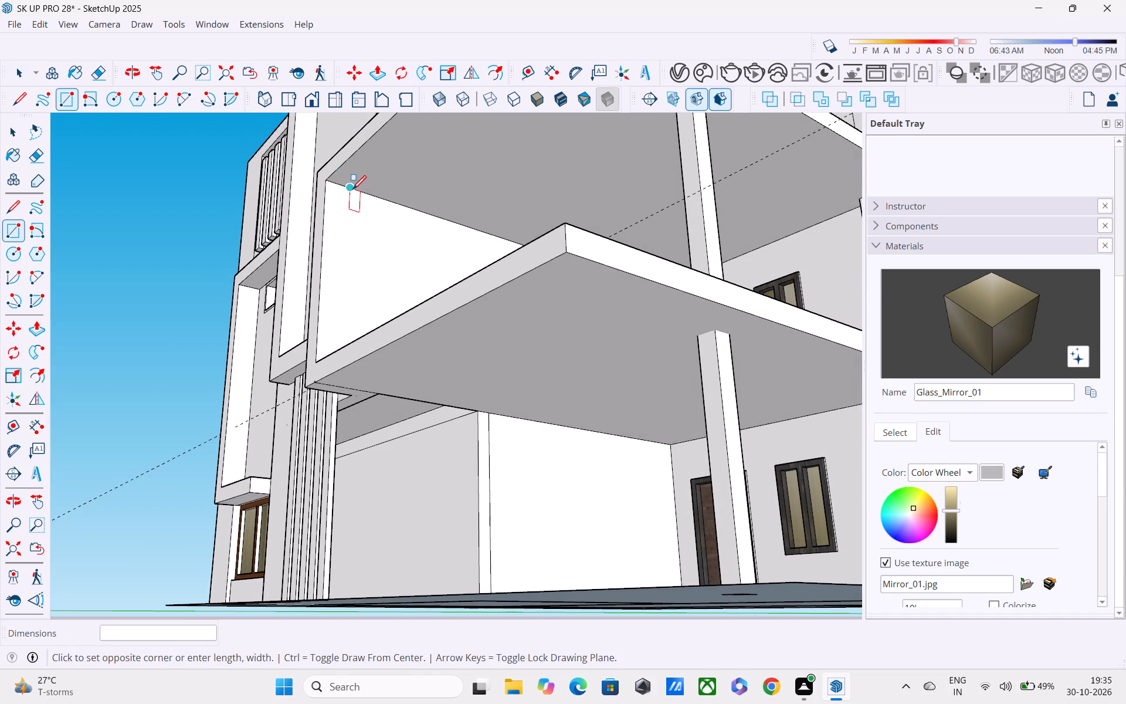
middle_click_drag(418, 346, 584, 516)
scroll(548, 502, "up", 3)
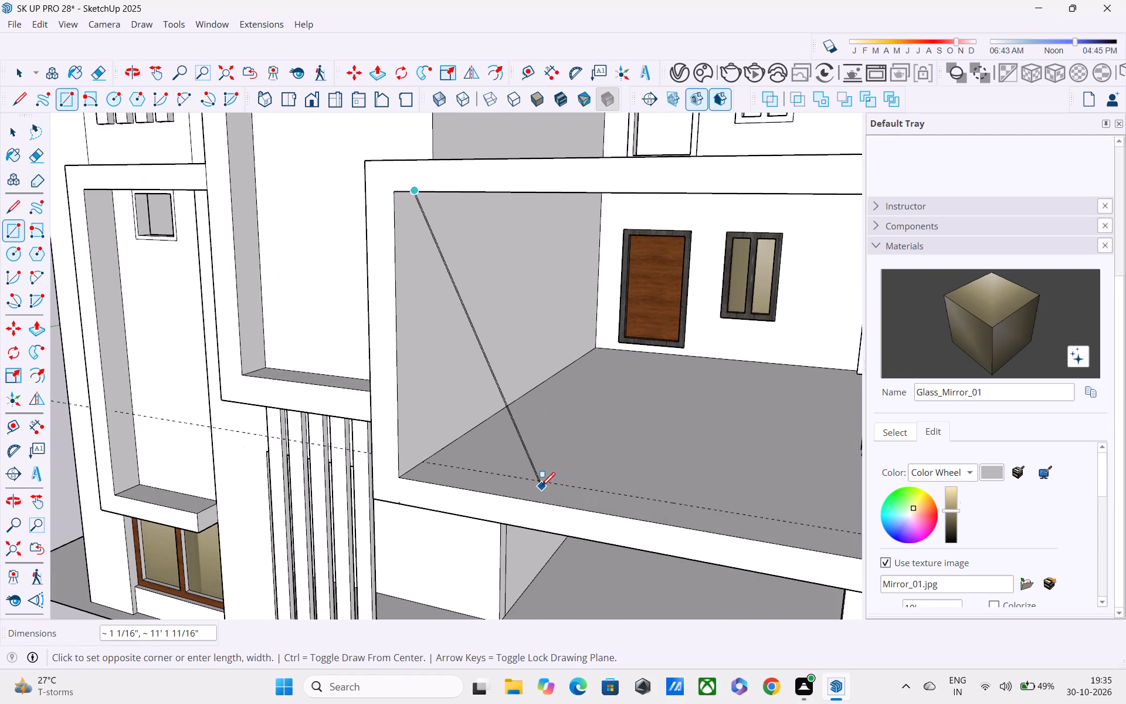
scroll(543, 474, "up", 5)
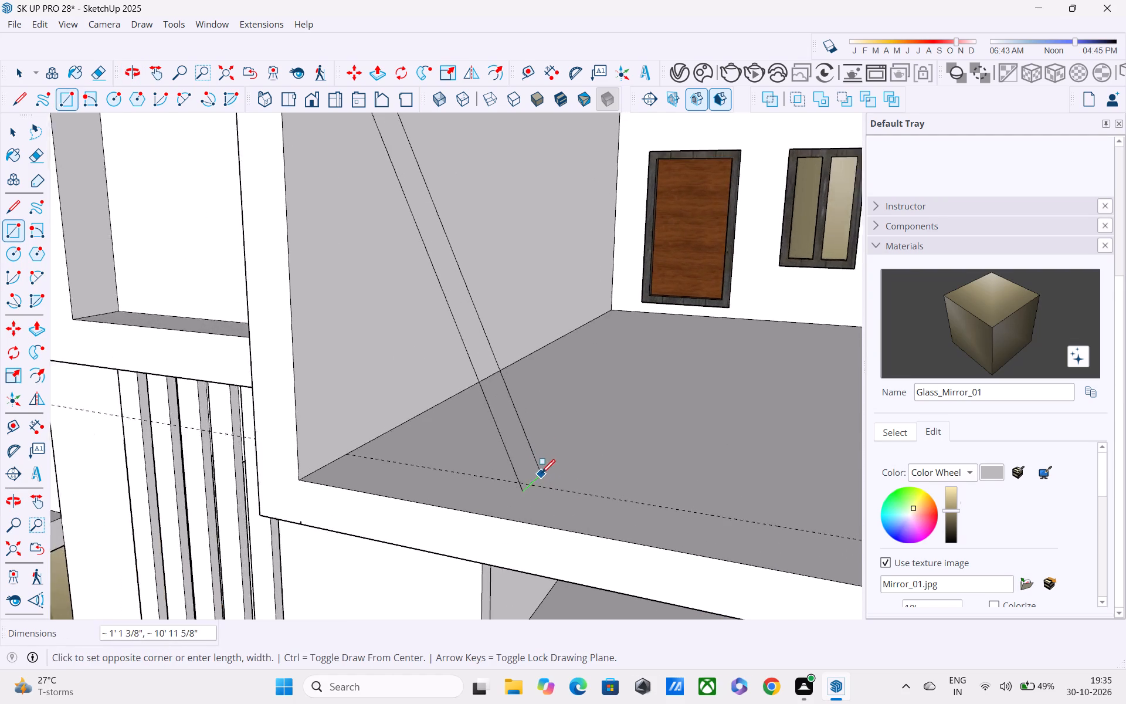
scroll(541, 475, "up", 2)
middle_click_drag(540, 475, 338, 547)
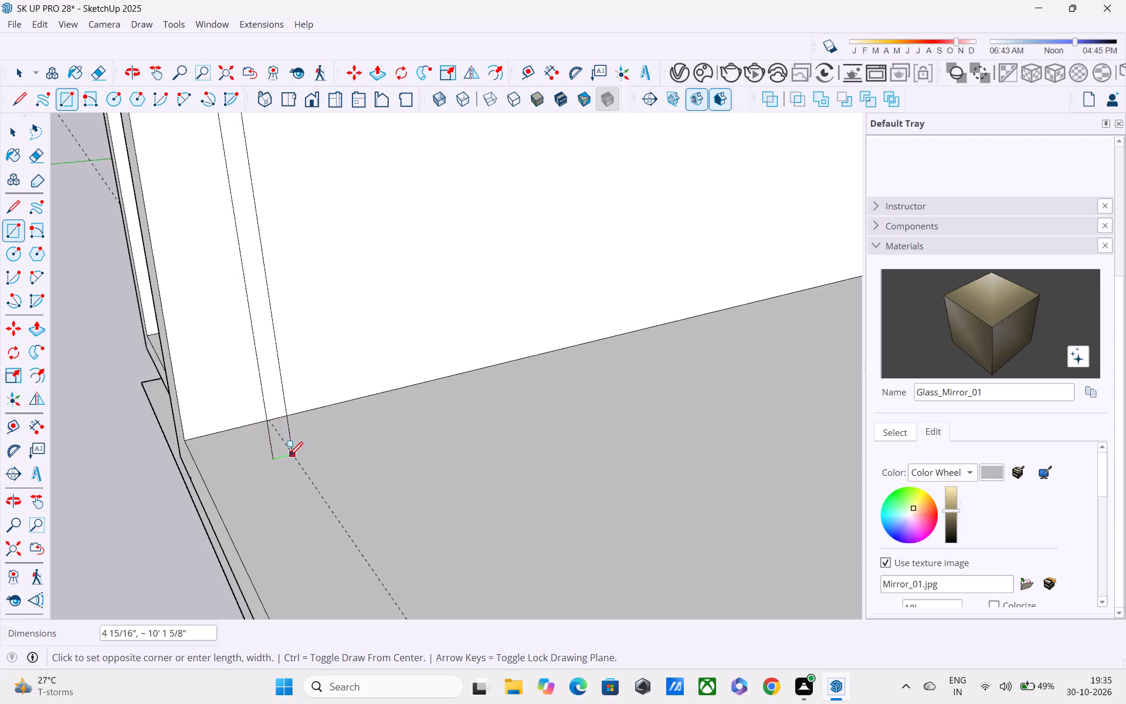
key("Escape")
Draw an upright rectangle about 4' 1" wide and 9' 8" high from the guide on the balcony floor toward the upper slab's underside.
scroll(289, 457, "down", 1)
middle_click_drag(294, 454, 361, 443)
scroll(388, 428, "down", 5)
middle_click_drag(455, 491, 379, 472, "shift")
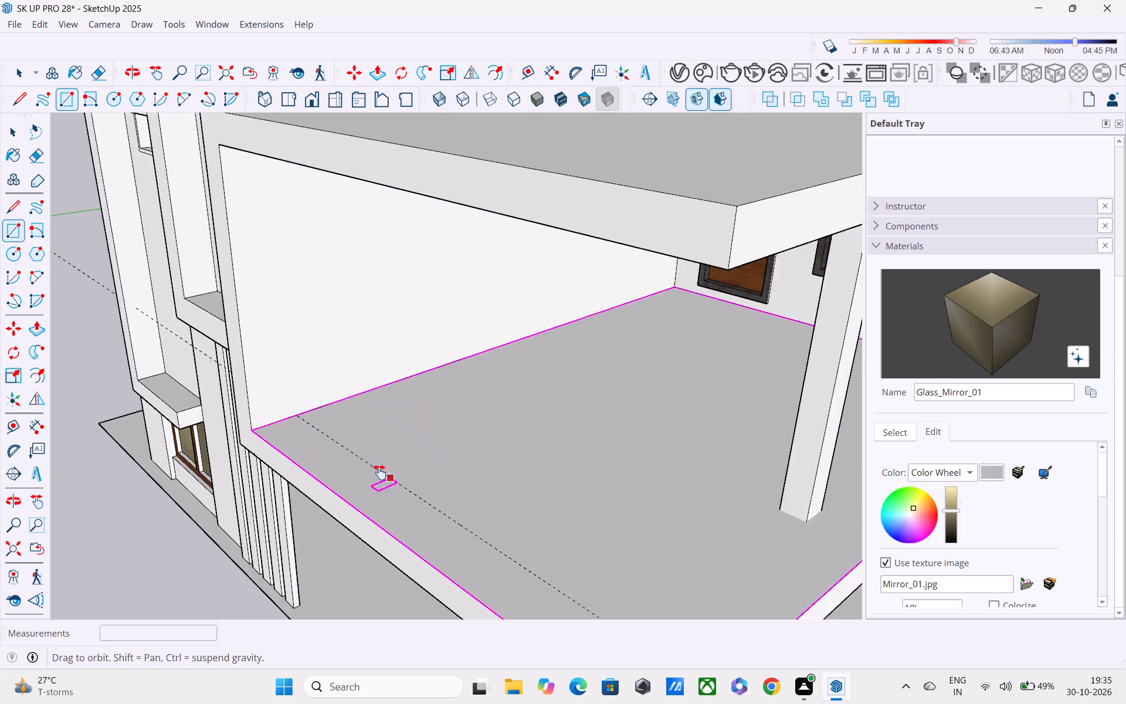
middle_click_drag(379, 472, 323, 461, "shift")
middle_click_drag(321, 462, 405, 452)
middle_click_drag(405, 452, 414, 456)
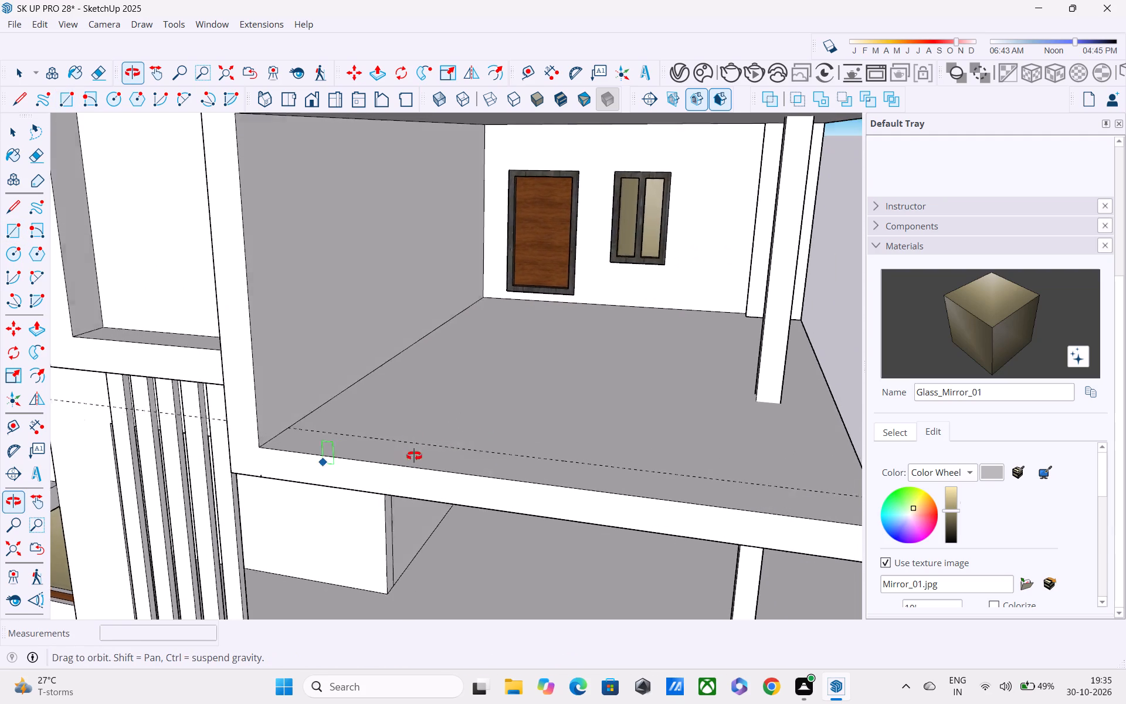
middle_click_drag(414, 456, 520, 468)
scroll(512, 466, "up", 2)
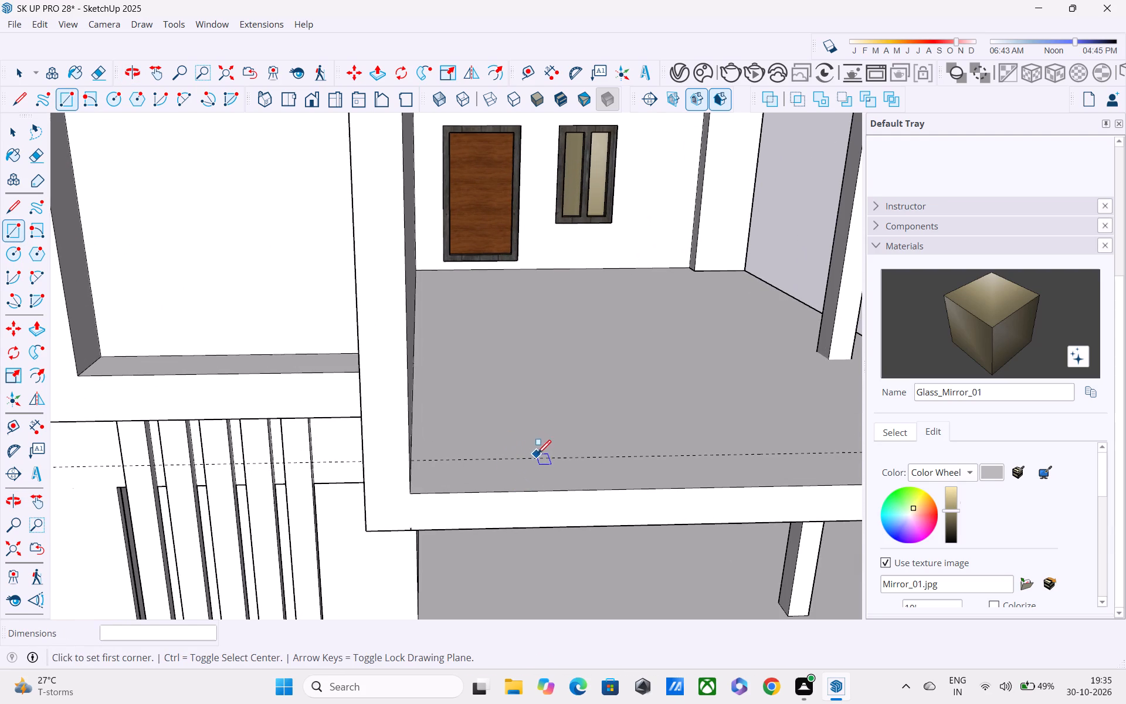
left_click(564, 456)
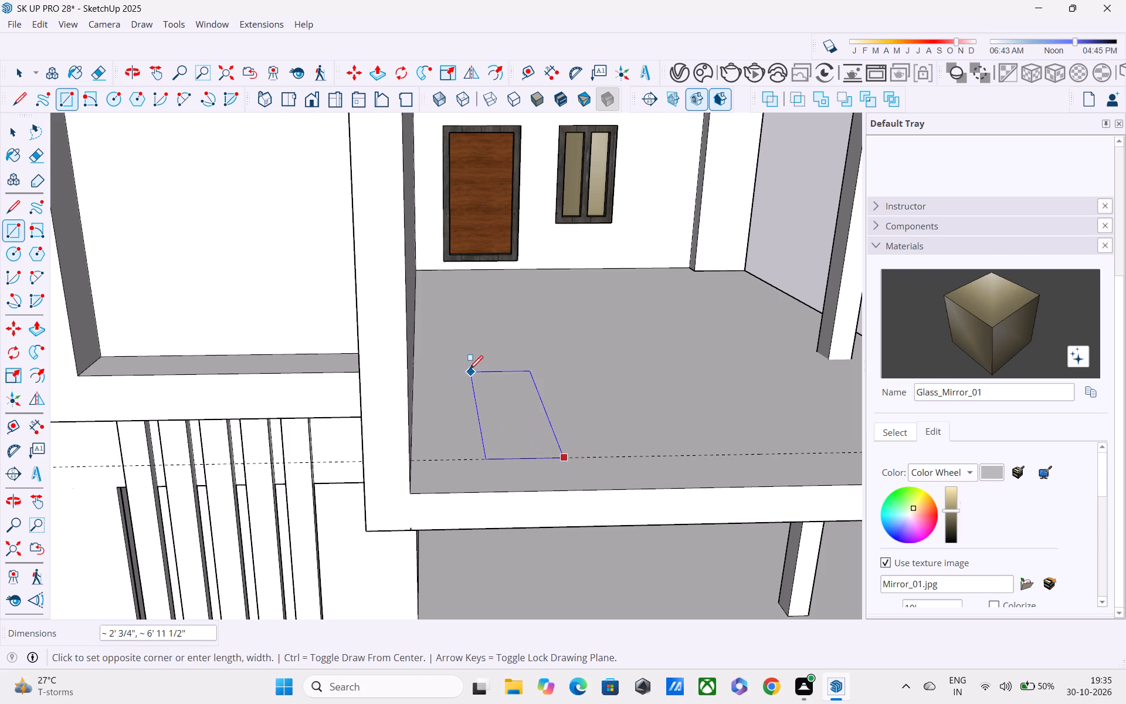
middle_click_drag(489, 394, 523, 581)
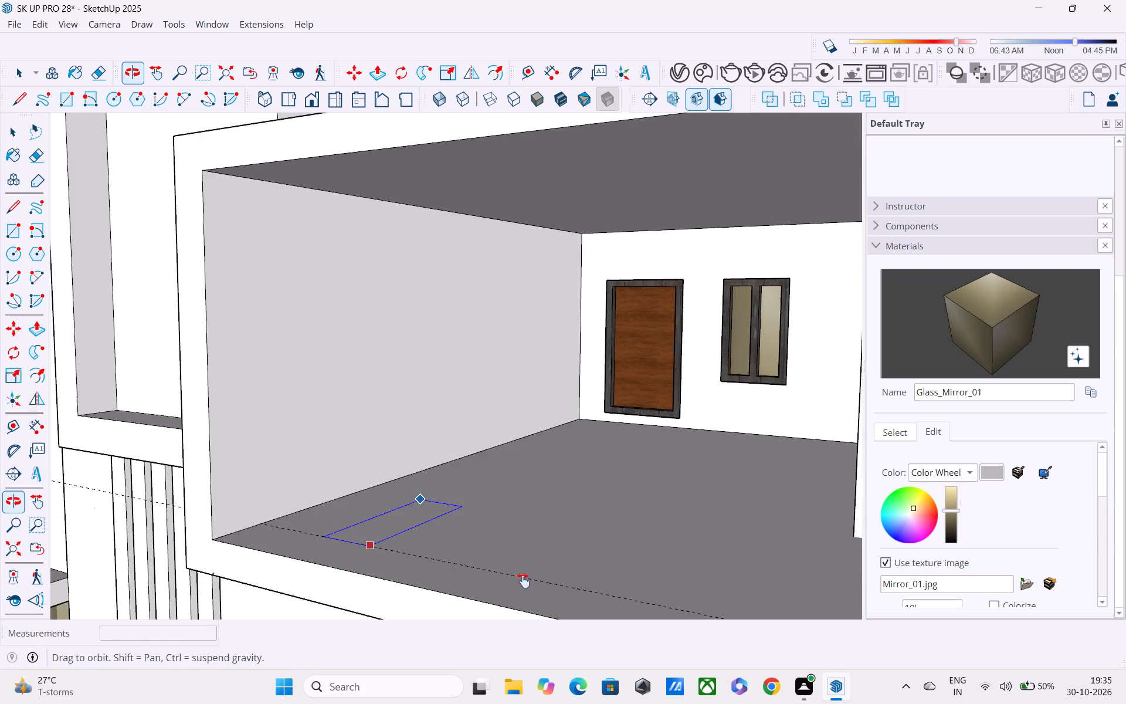
middle_click_drag(523, 581, 544, 605)
scroll(544, 605, "down", 1, "shift")
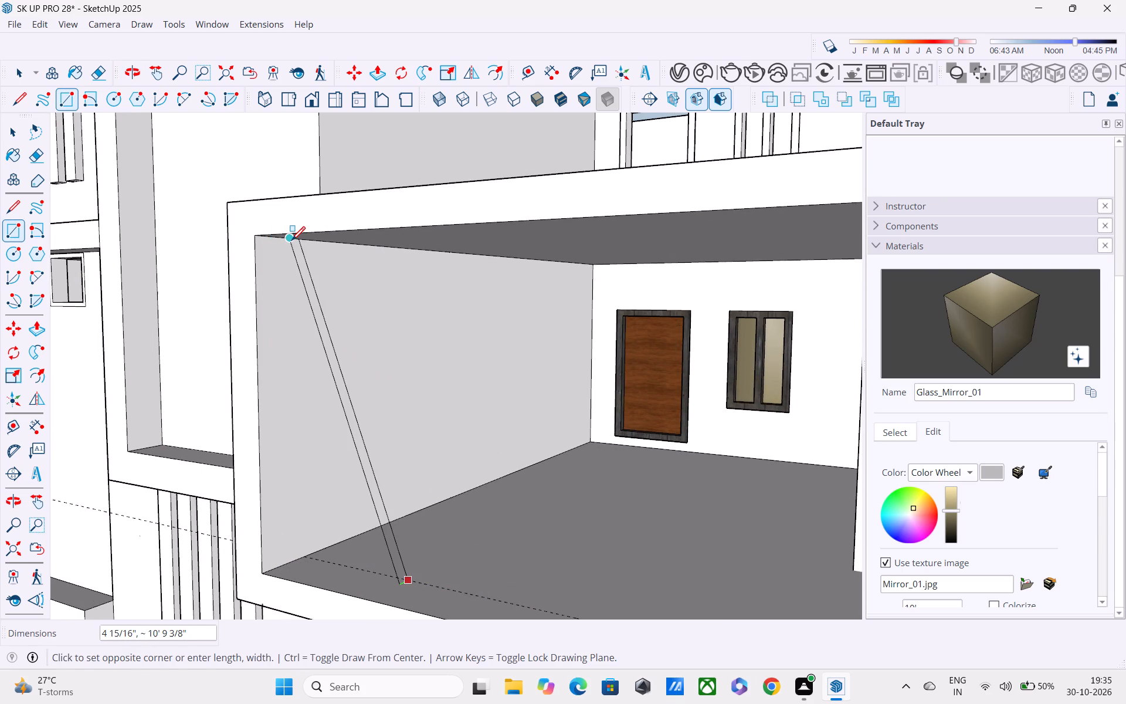
middle_click_drag(280, 238, 276, 236)
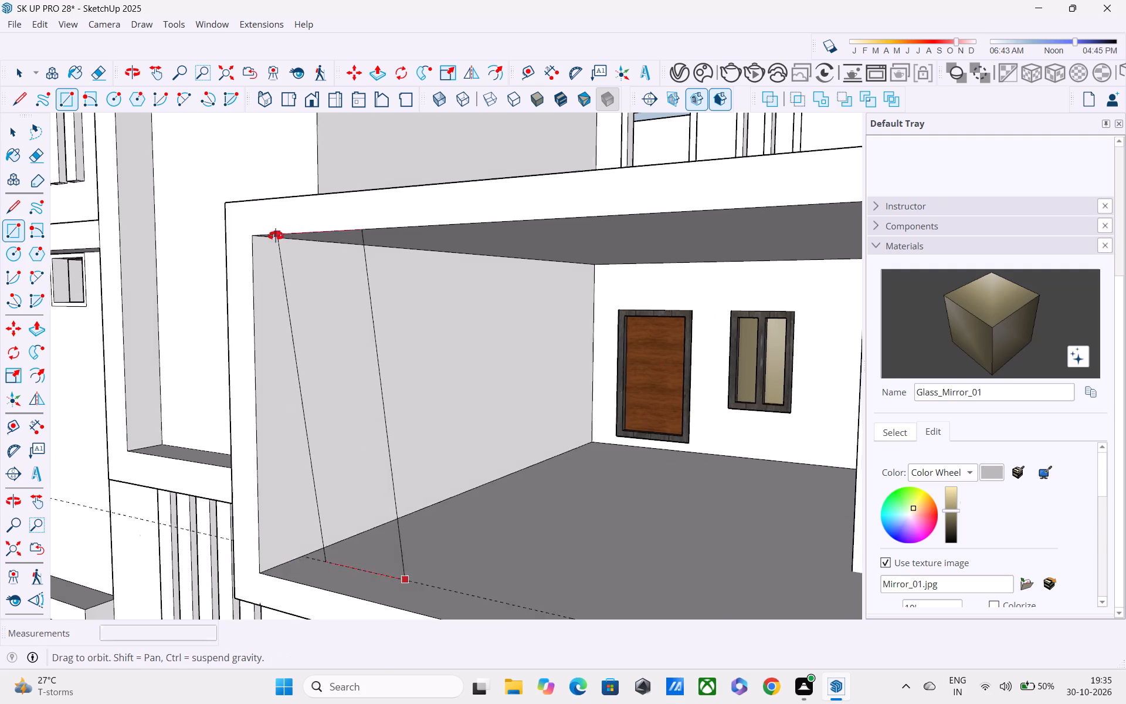
middle_click_drag(276, 236, 236, 165)
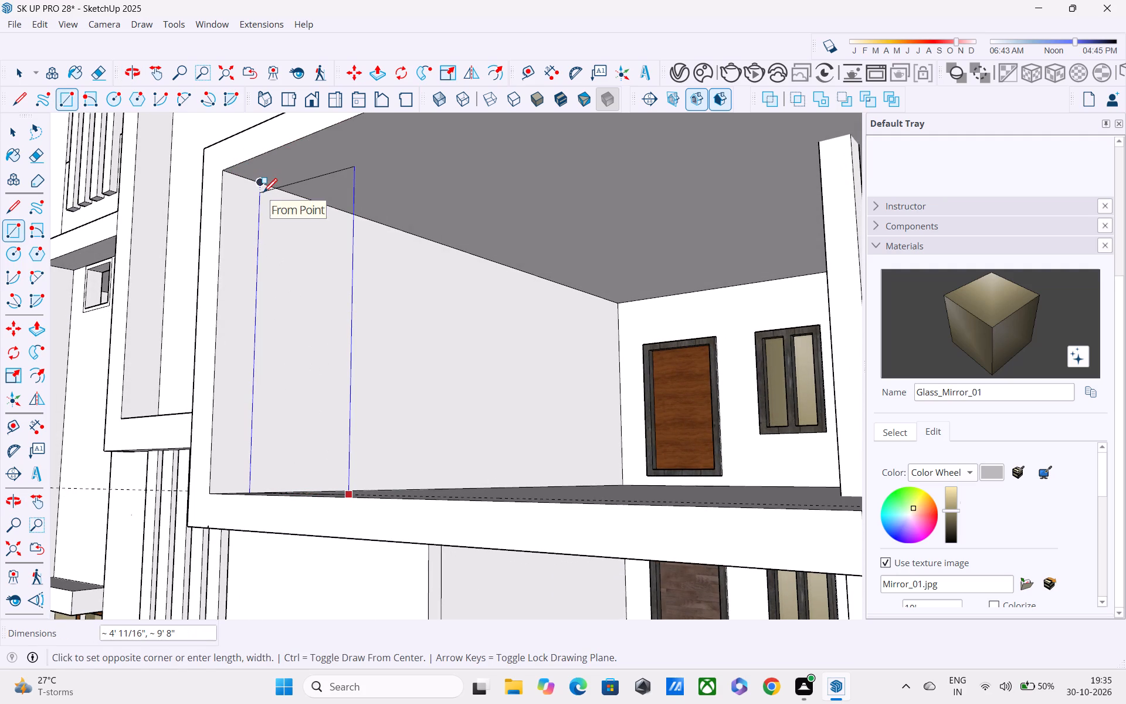
left_click(262, 193)
Scale the upright balcony panel vertically so its top edge reaches the underside of the upper slab.
middle_click_drag(297, 230, 228, 366)
scroll(228, 366, "up", 5)
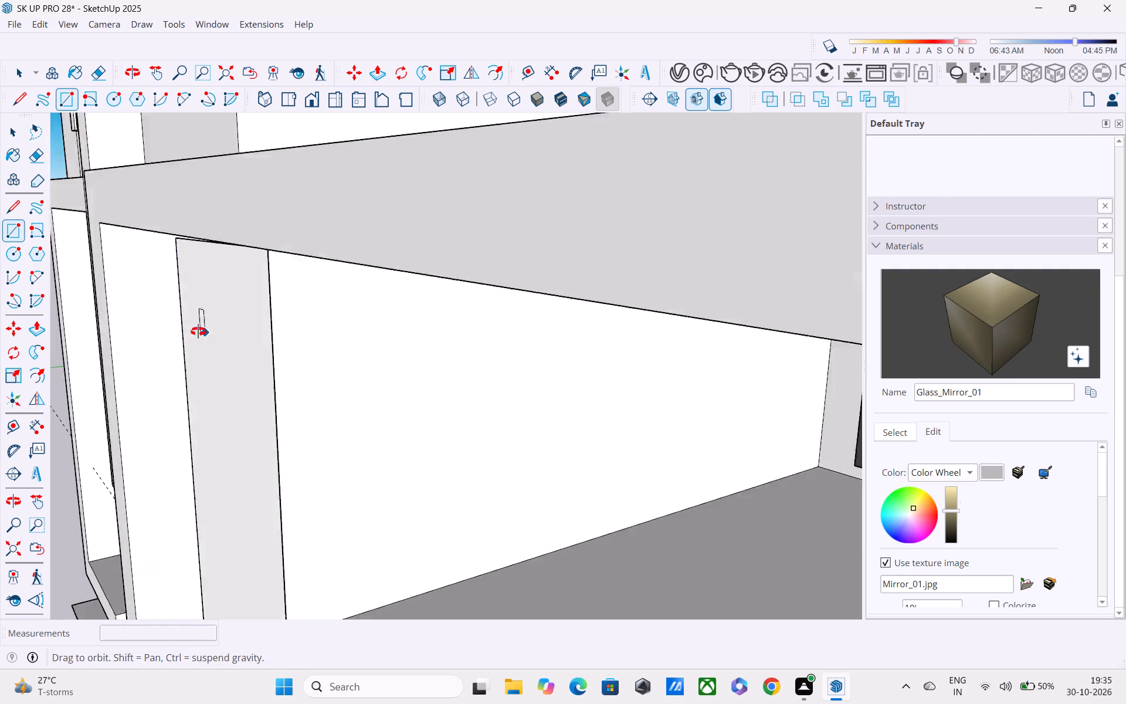
middle_click_drag(183, 296, 236, 388, "shift")
scroll(239, 315, "up", 3)
middle_click(236, 307)
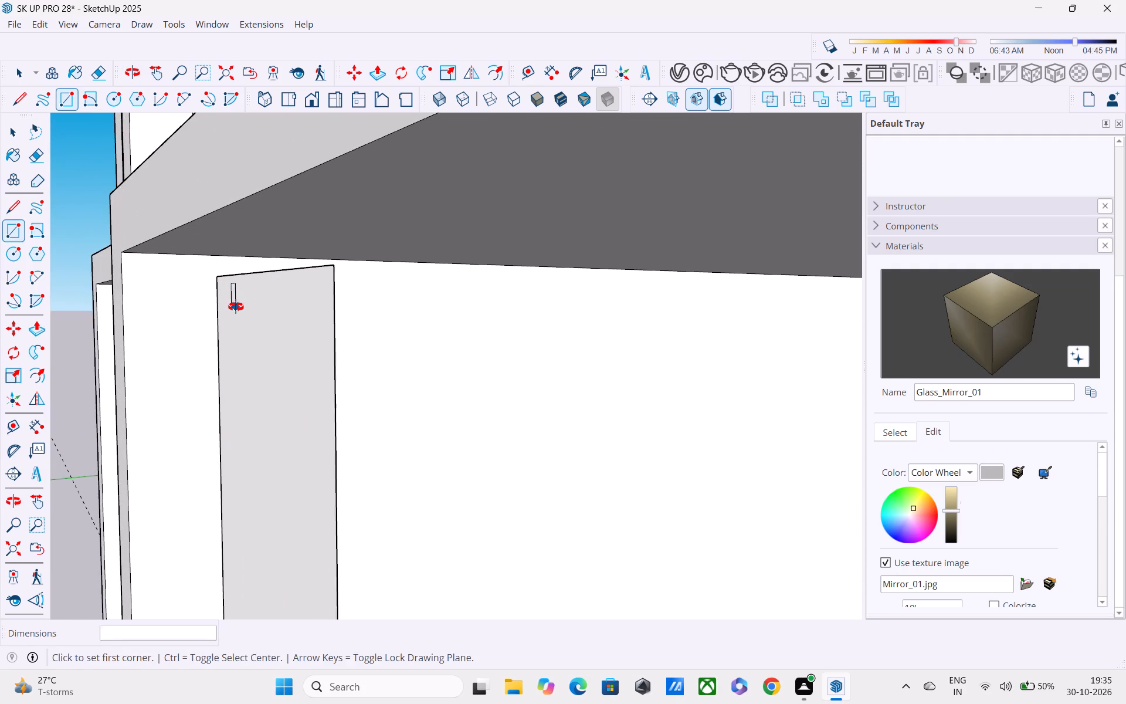
key("s")
key("space")
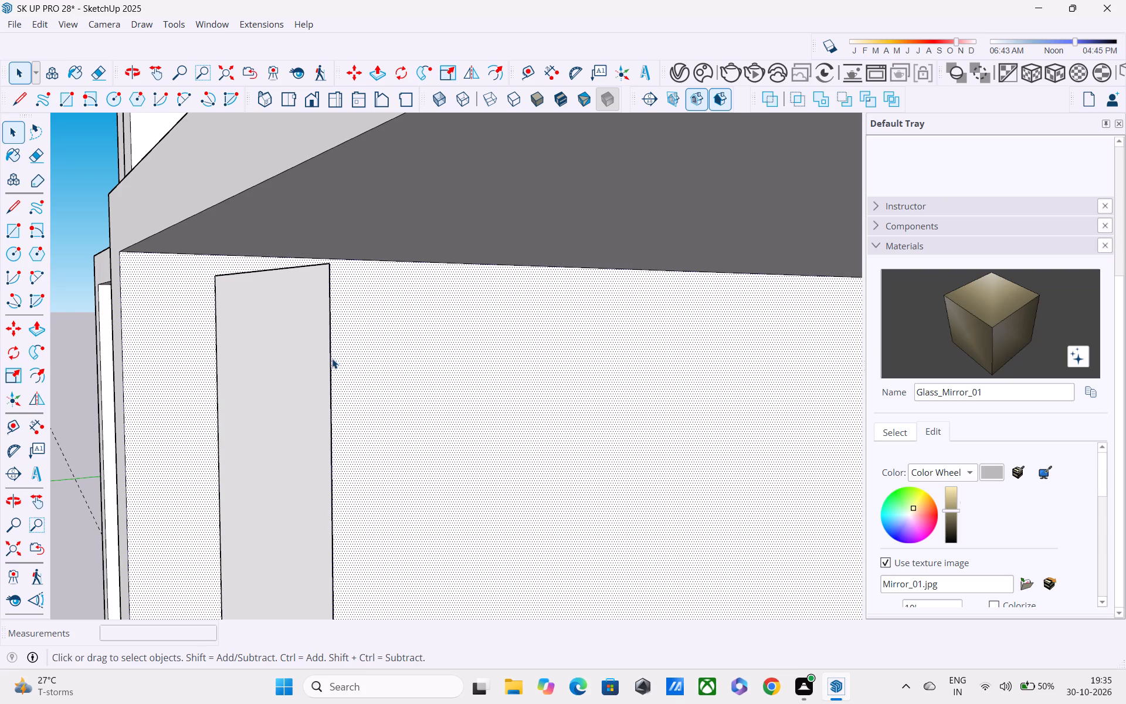
double_click(321, 368)
key("s")
scroll(242, 303, "up", 2)
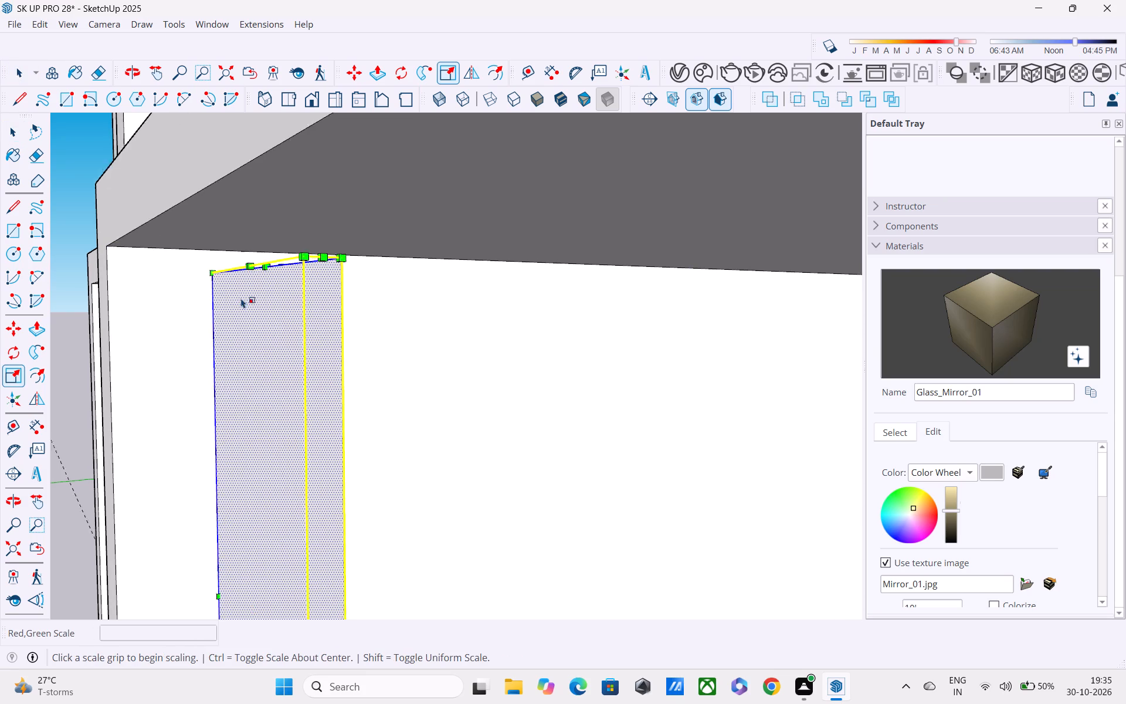
scroll(241, 298, "up", 1)
middle_click_drag(253, 300, 309, 311)
scroll(307, 276, "up", 3)
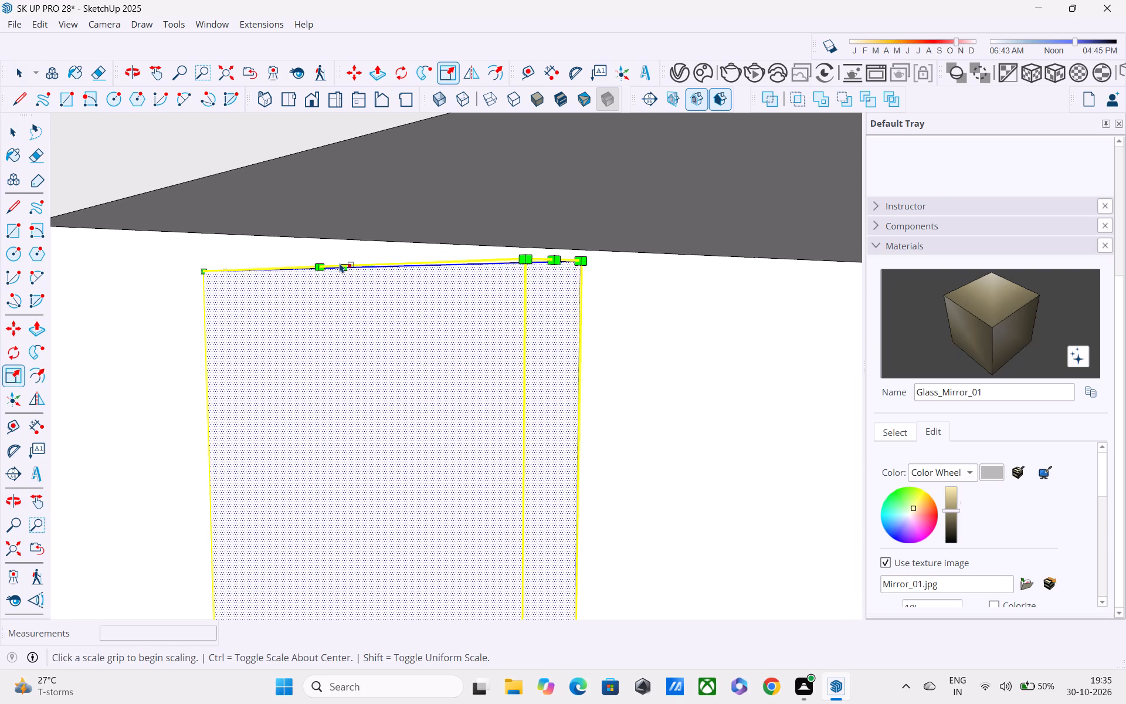
left_click(342, 268)
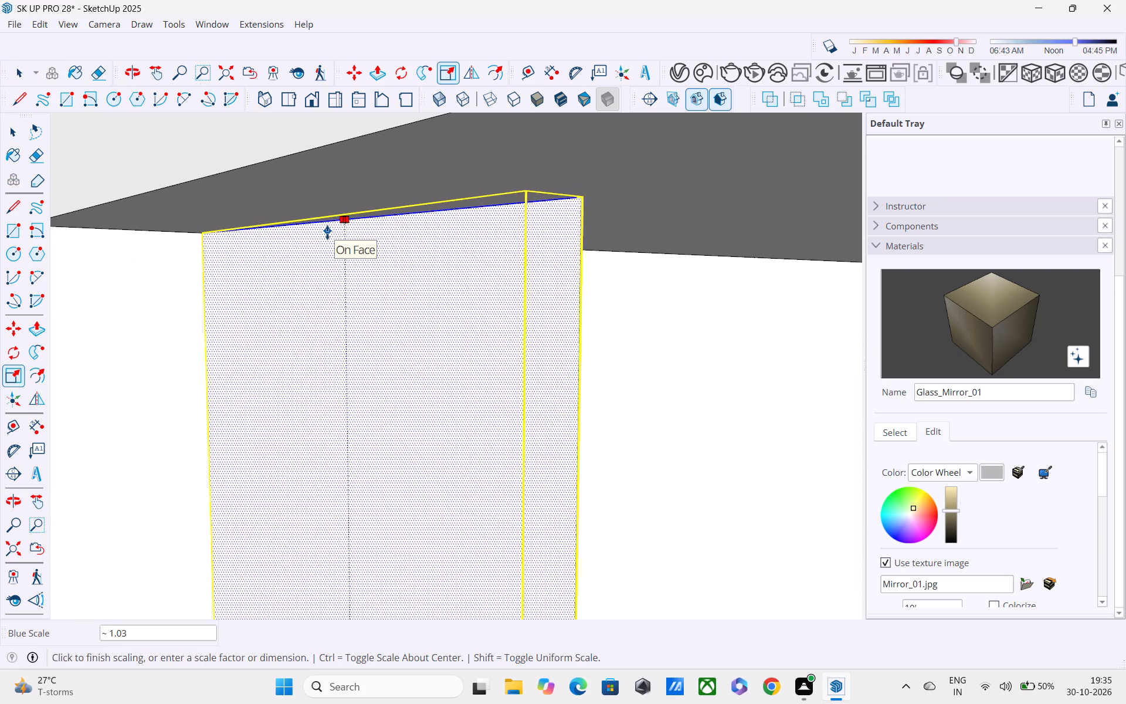
left_click(326, 218)
Push/Pull the upright balcony panel's front face outward to give it a thickness of about 9 1/4".
scroll(374, 270, "down", 5)
scroll(415, 319, "down", 1)
middle_click_drag(415, 319, 374, 298)
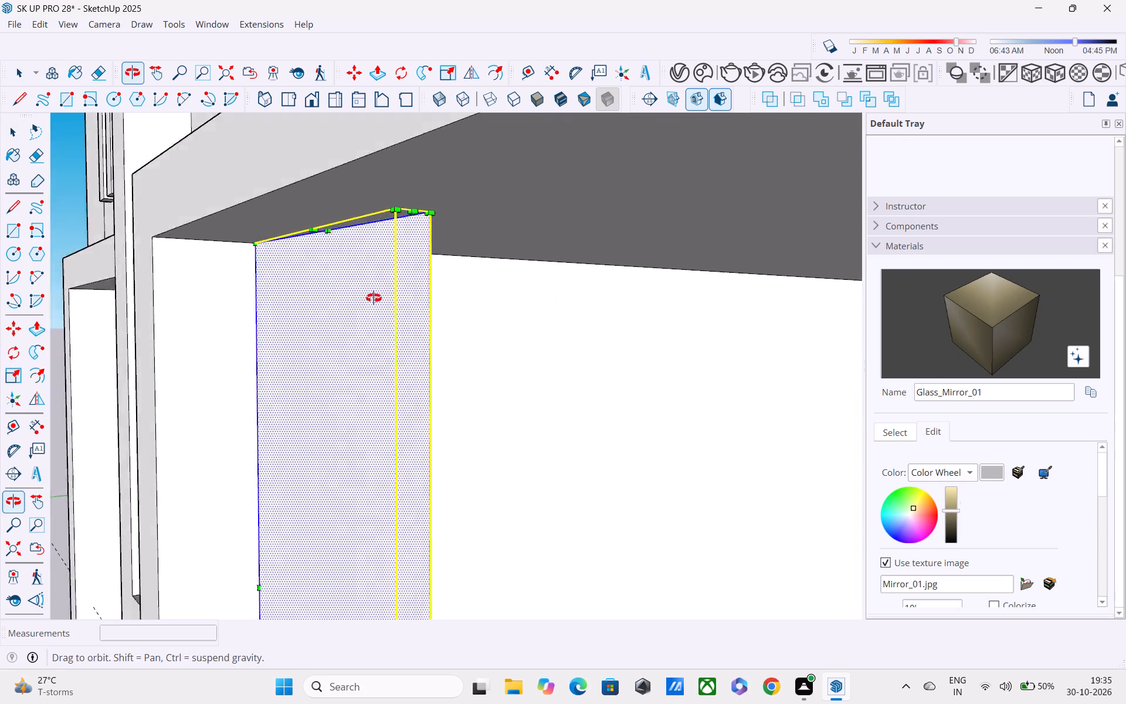
middle_click_drag(374, 298, 463, 272)
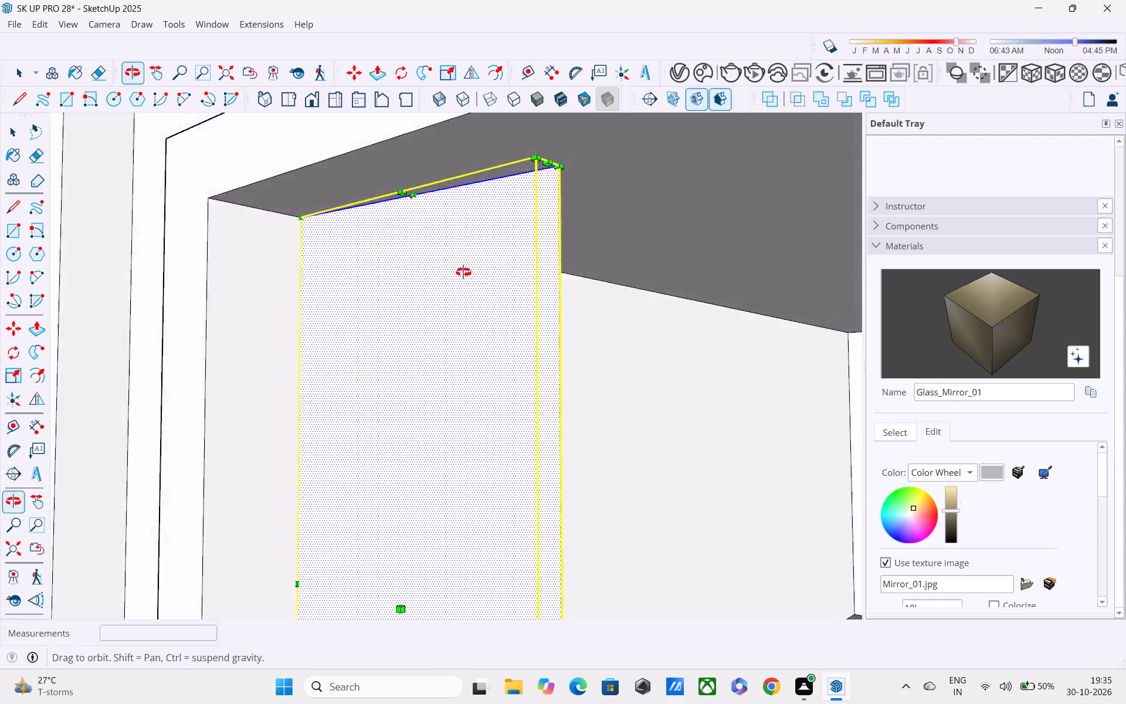
middle_click_drag(463, 272, 491, 290)
scroll(500, 297, "down", 4)
middle_click_drag(514, 317, 450, 270, "shift")
scroll(450, 270, "up", 1, "shift")
scroll(450, 270, "down", 6)
scroll(483, 319, "down", 3)
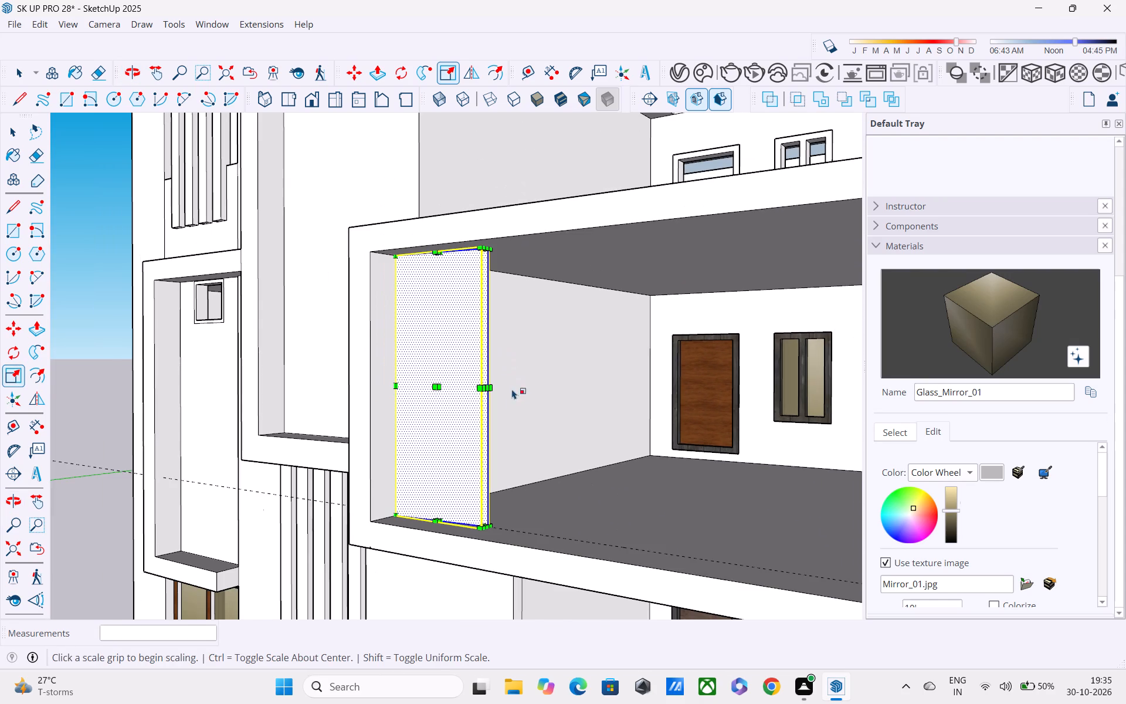
key("p")
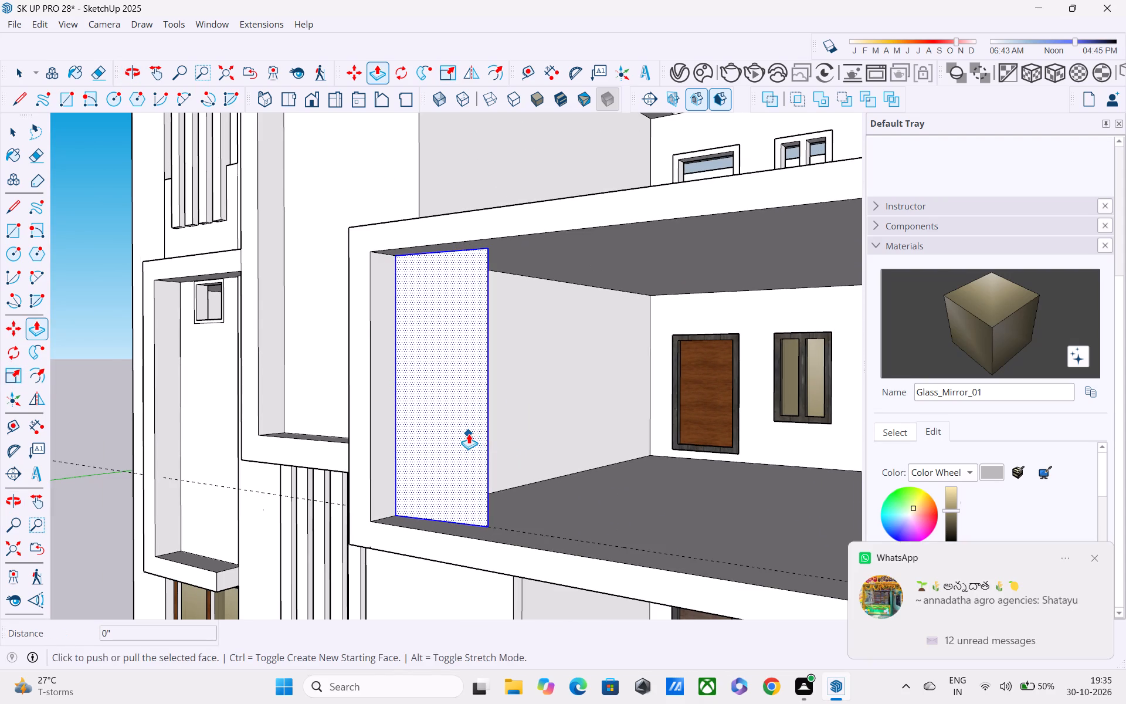
left_click(468, 433)
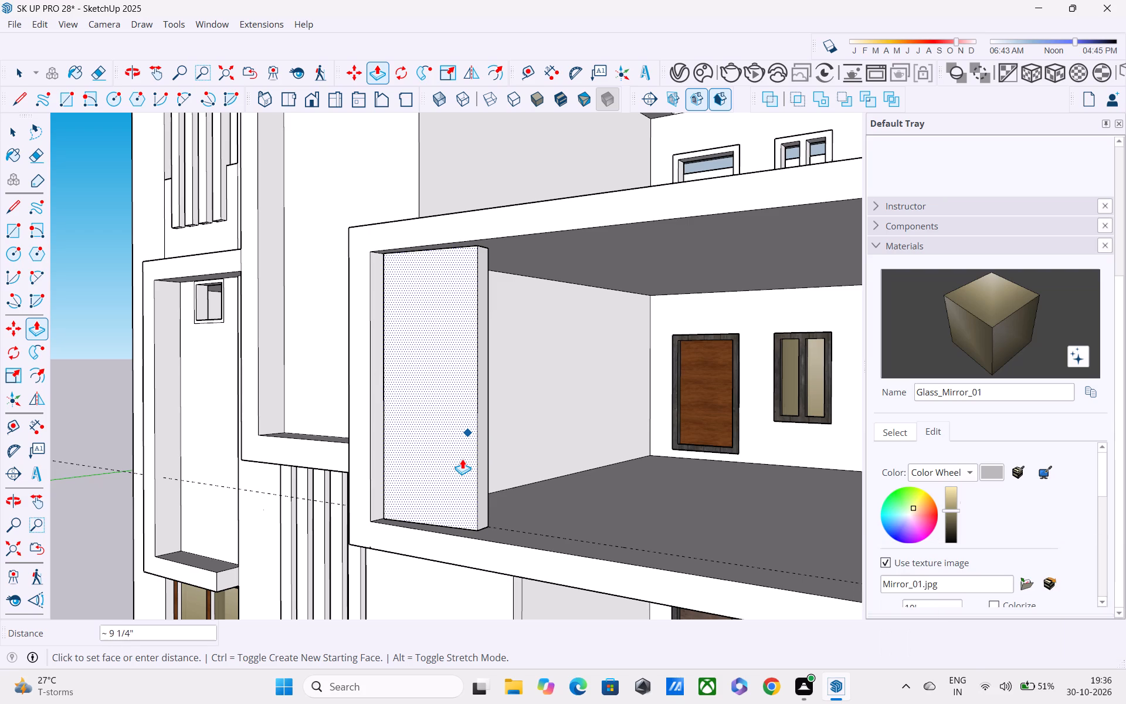
left_click(462, 459)
Offset the outline of the balcony panel's front face inward by about 6 1/4" to form an inner rectangle.
scroll(459, 443, "down", 3)
key("space")
scroll(467, 459, "down", 1)
middle_click_drag(467, 459, 552, 467)
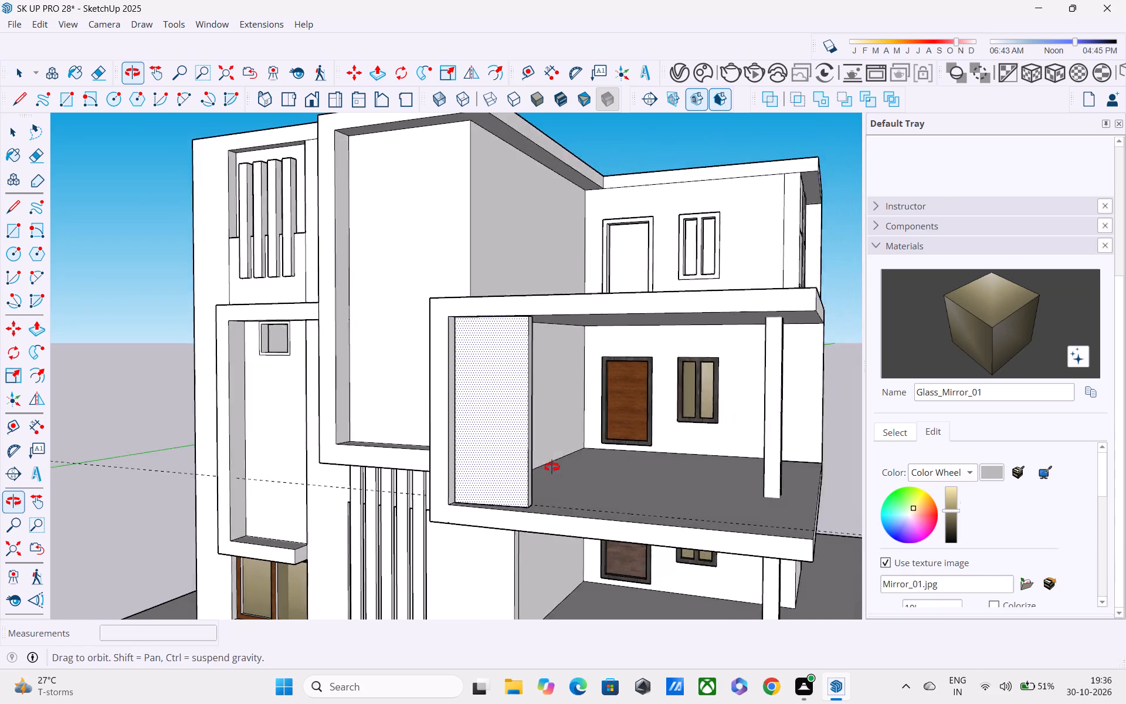
middle_click_drag(552, 467, 561, 469)
scroll(561, 469, "down", 3)
middle_click_drag(552, 464, 498, 407)
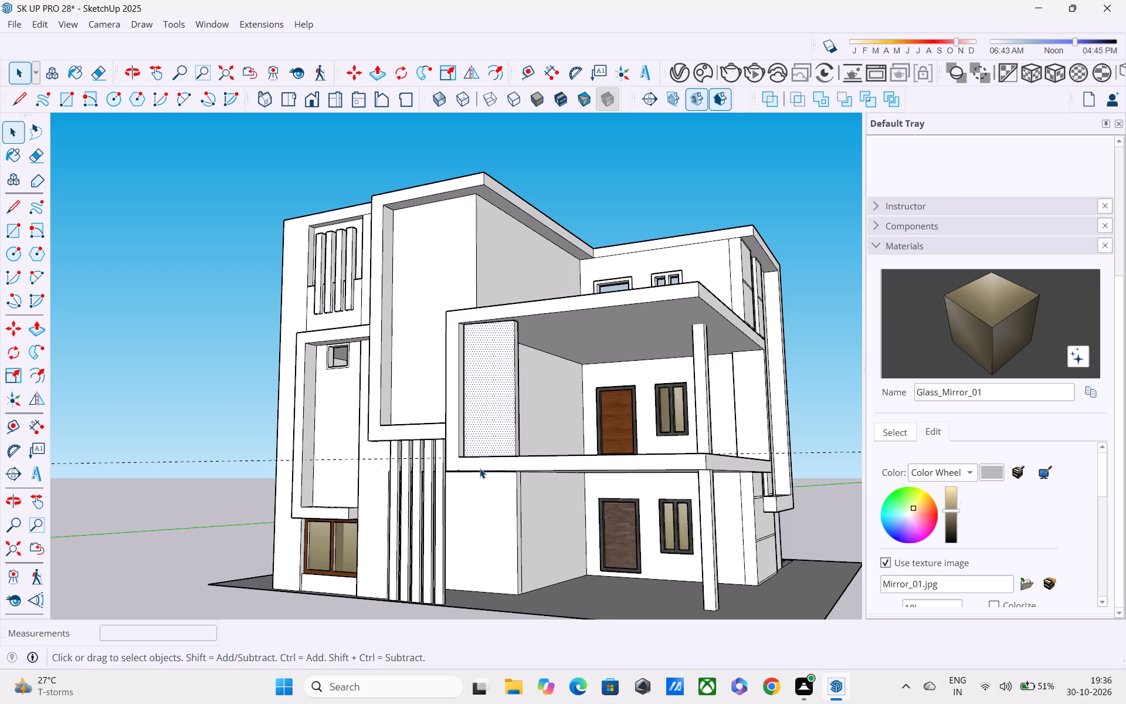
key("f")
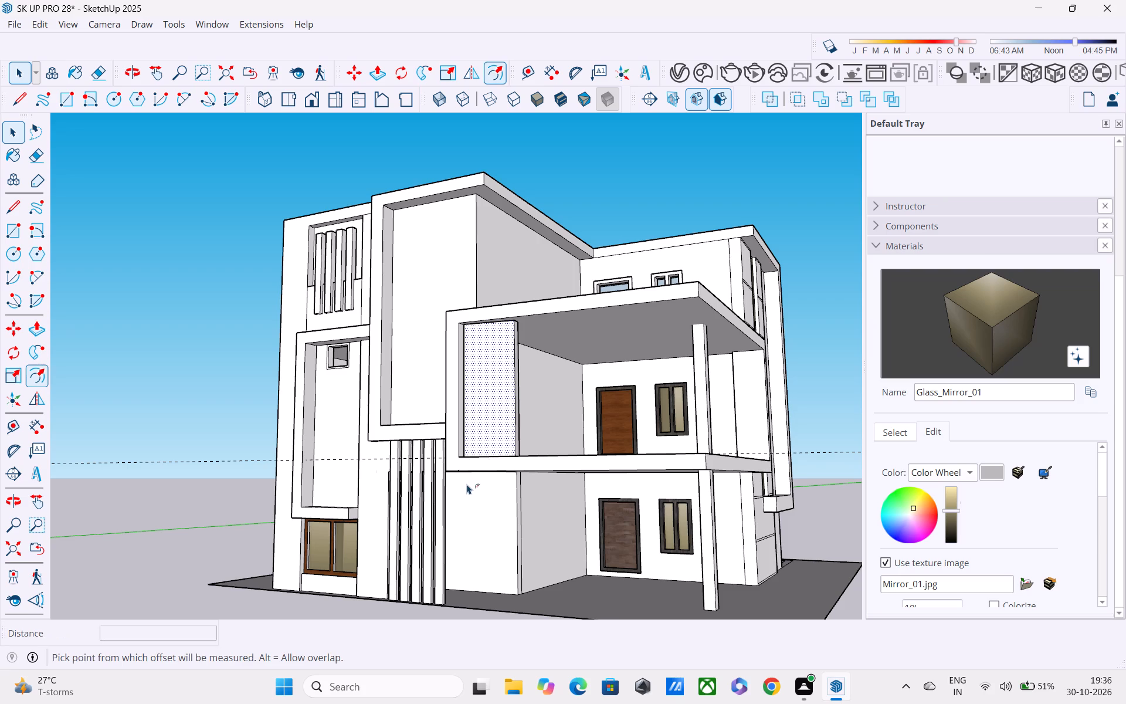
left_click(473, 407)
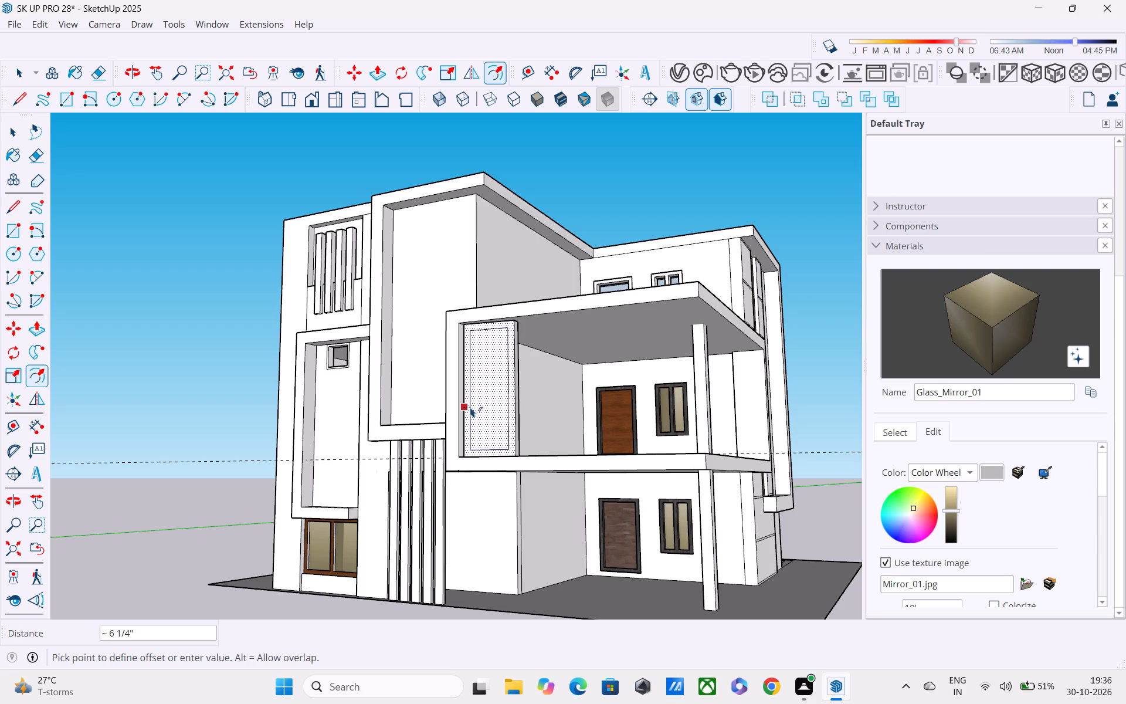
left_click(470, 407)
key("space")
left_click(194, 400)
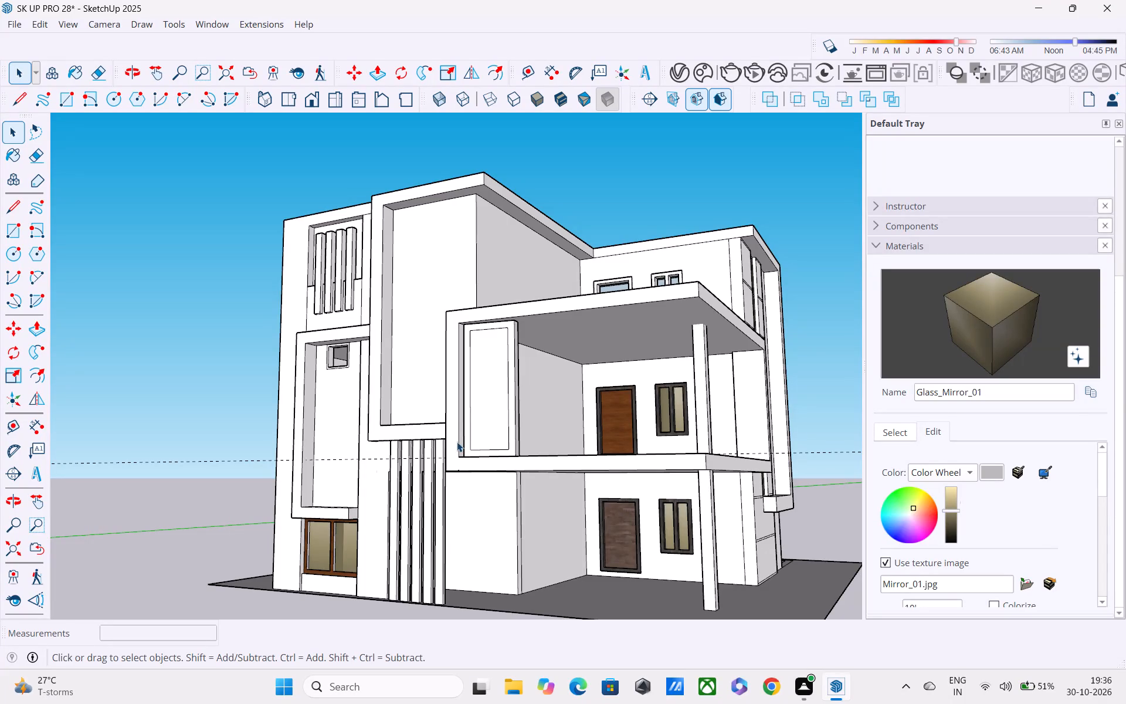
Copy the top edge of the panel's inner rectangle 4" downward.
left_click(484, 331)
key("m")
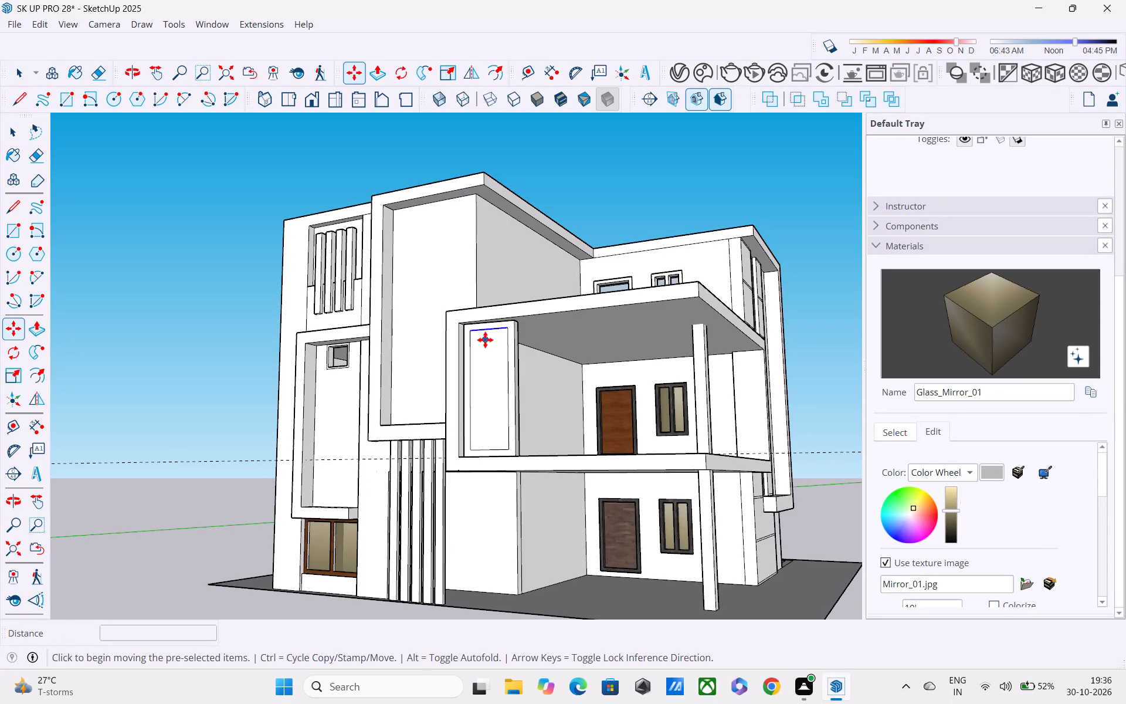
left_click(472, 335)
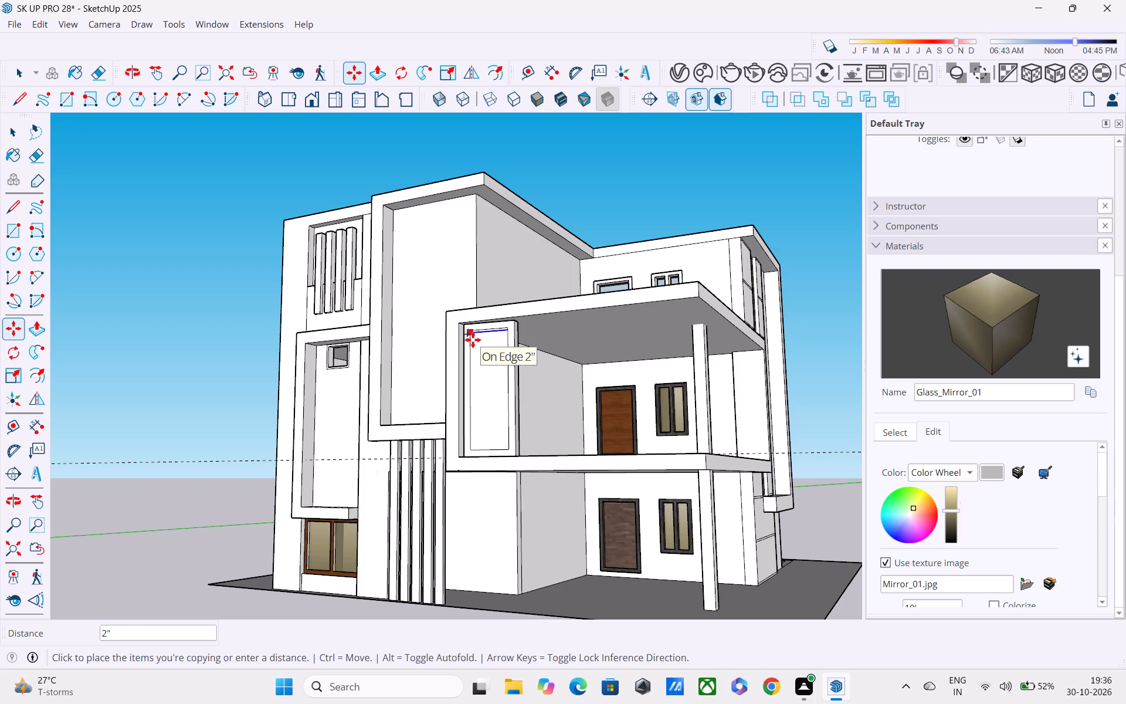
scroll(473, 340, "up", 5)
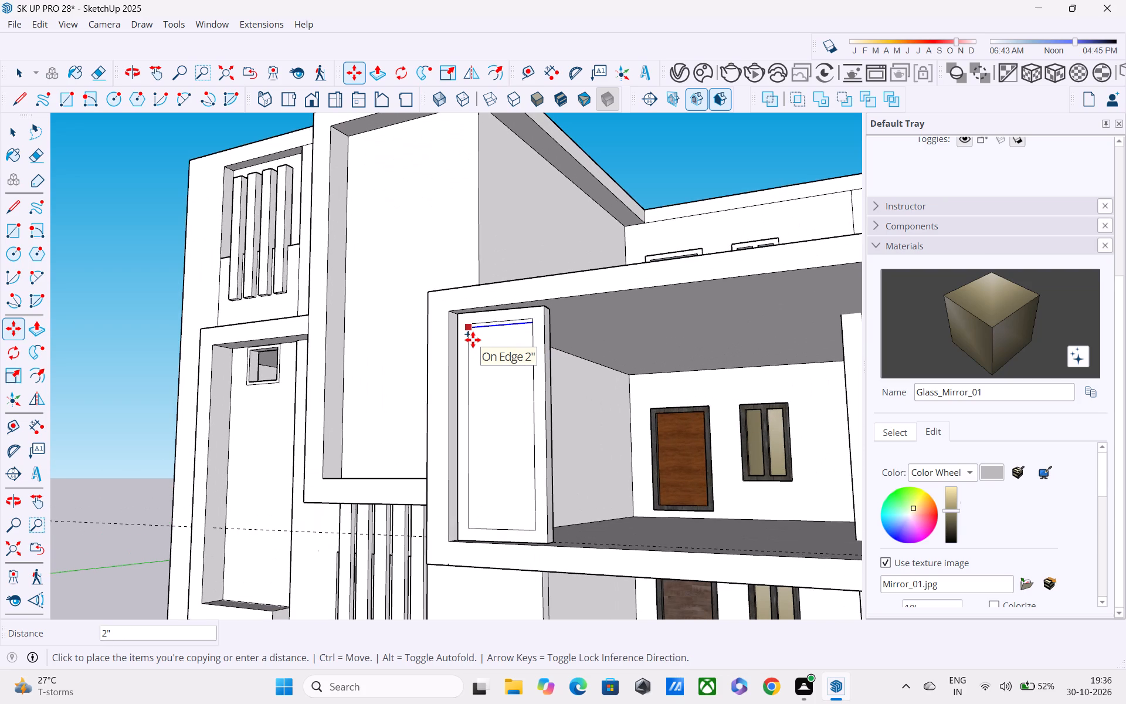
scroll(473, 340, "up", 1)
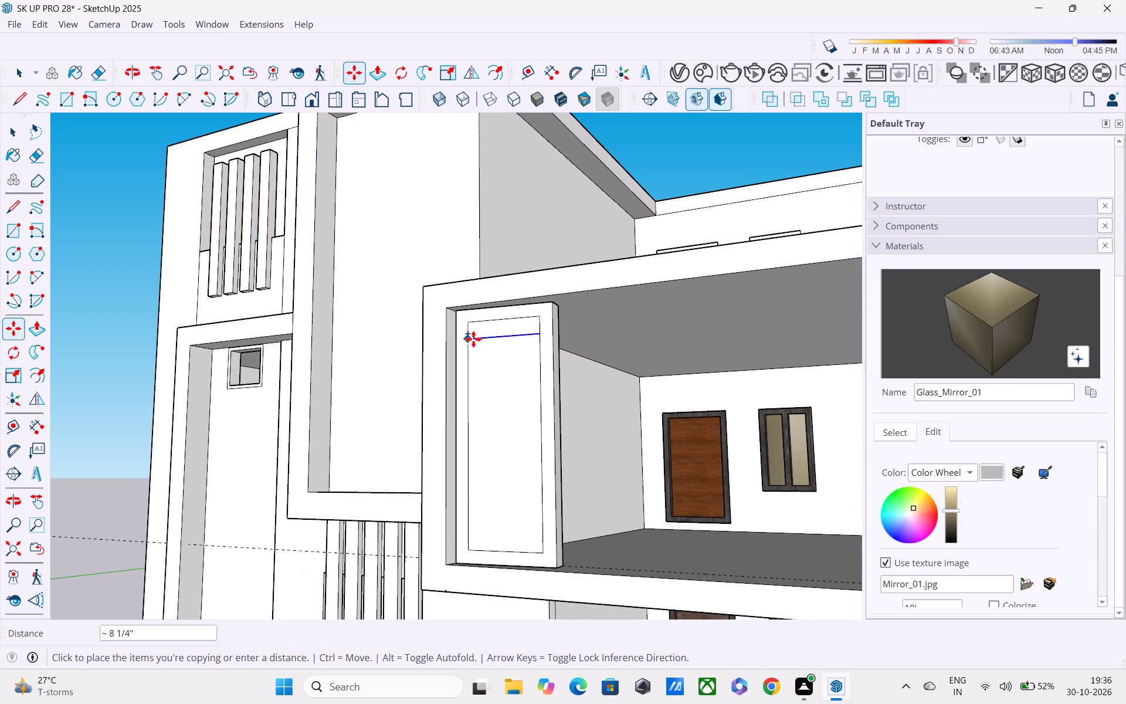
type("4\"")
key("Return")
key("space")
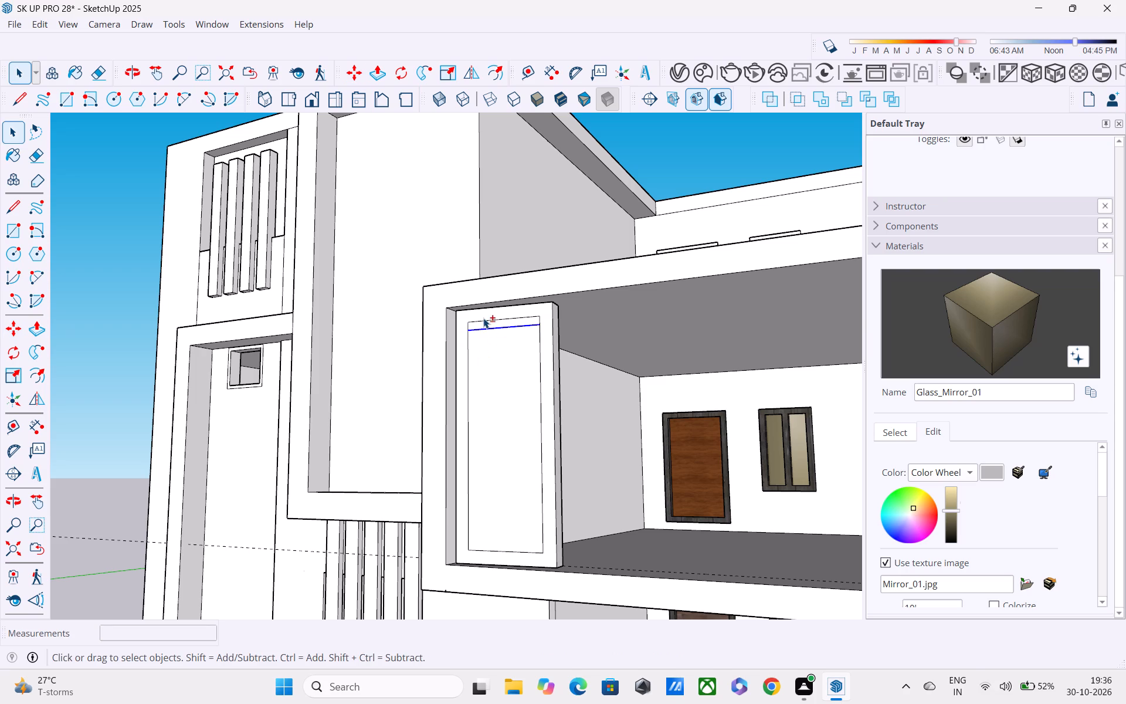
Copy the pair of top lines down to the inner rectangle's bottom edge, dividing the distance into 10 equal intervals.
left_click(486, 321, "shift")
key("m")
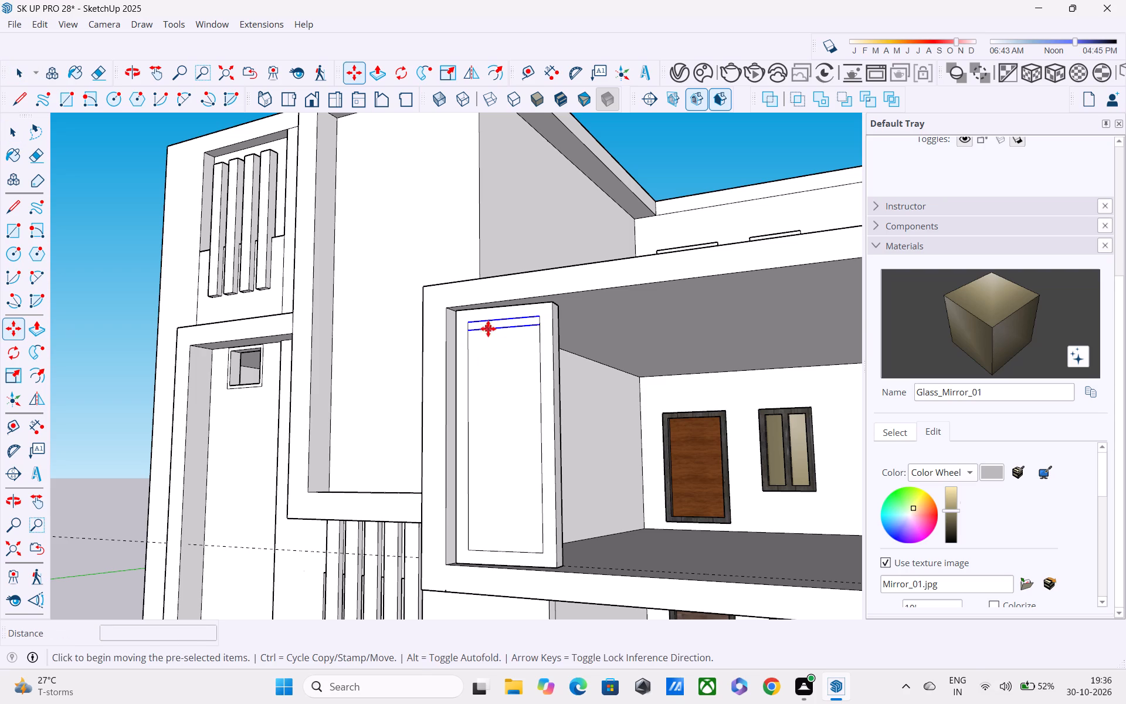
left_click(470, 327)
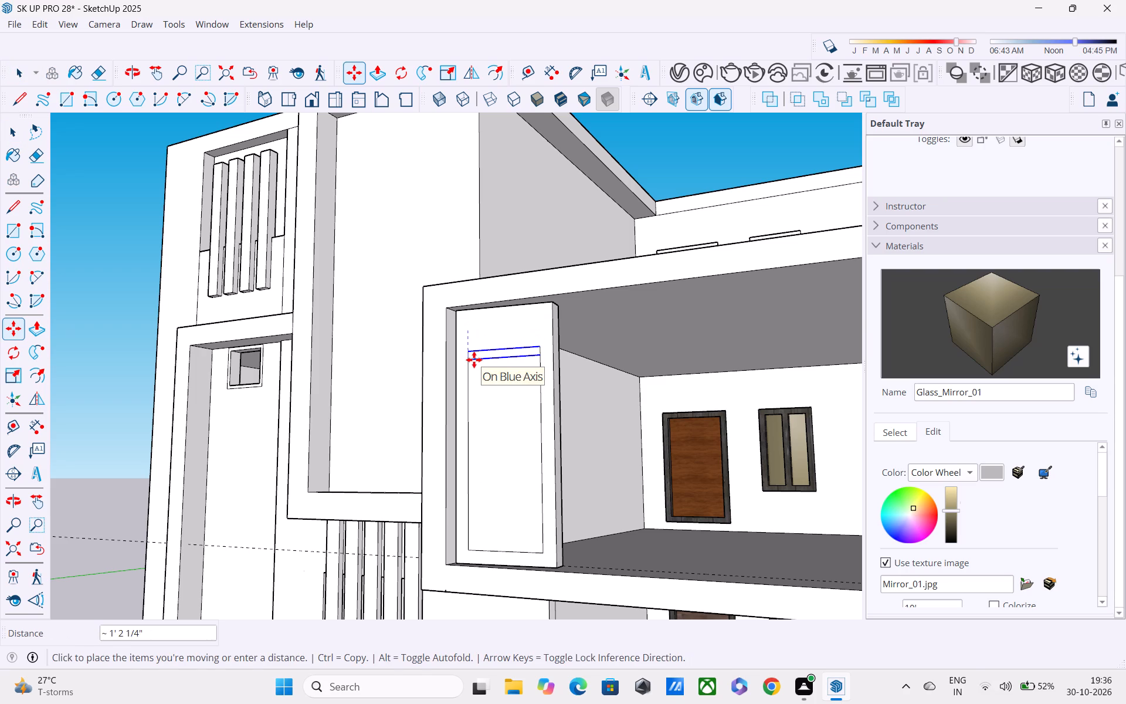
left_click(474, 548)
key("slash")
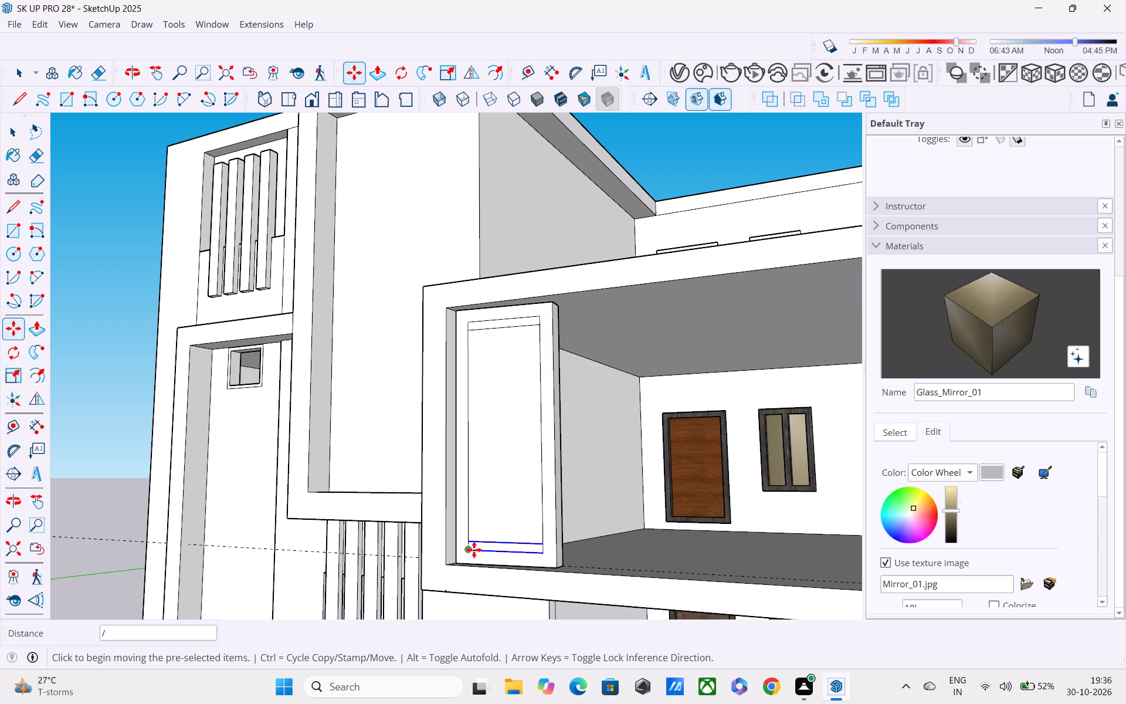
type("10")
key("Return")
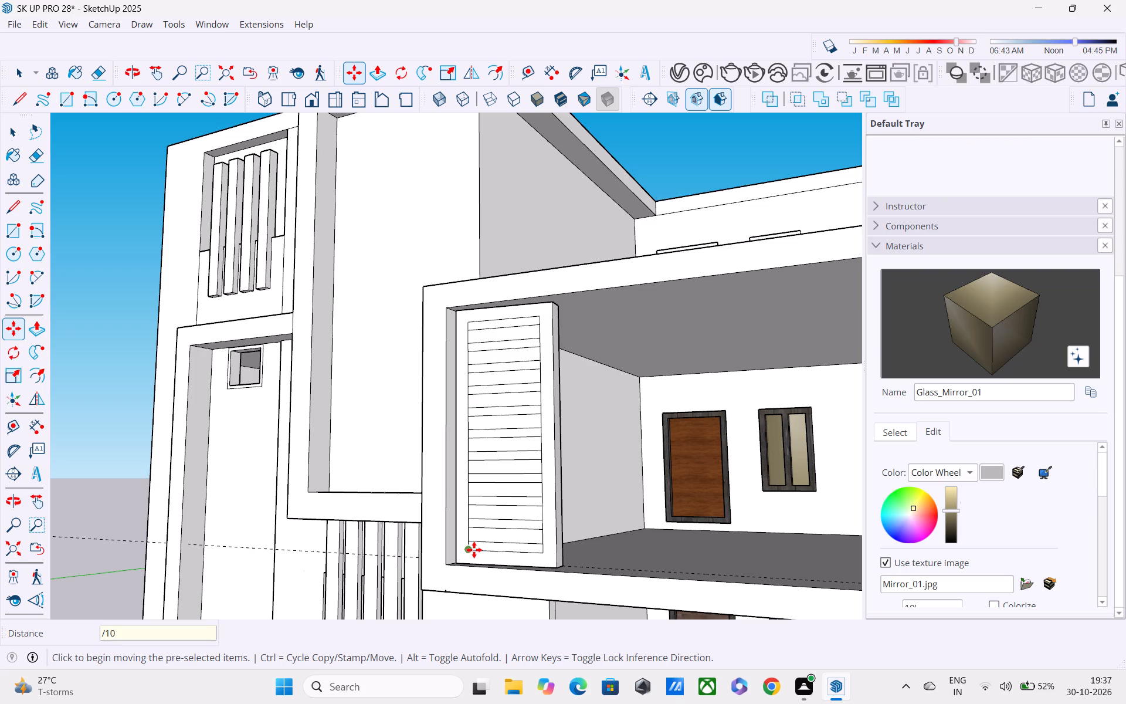
Change the array of line pairs to 8 equal divisions.
key("slash")
key("8")
key("Return")
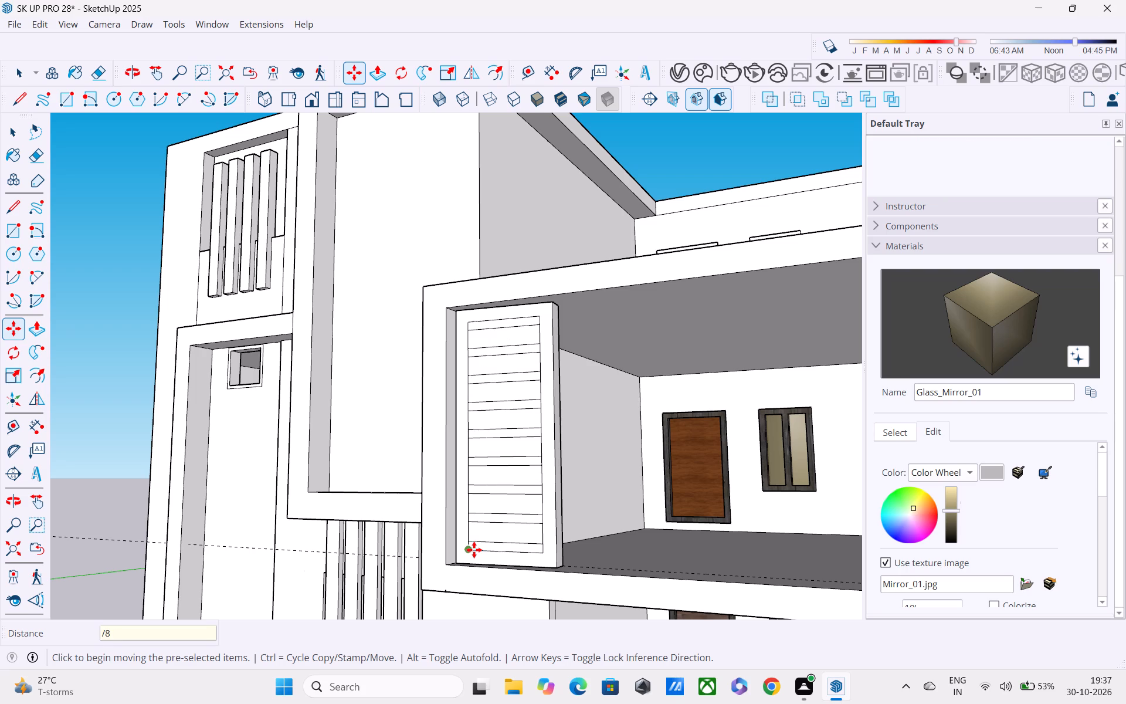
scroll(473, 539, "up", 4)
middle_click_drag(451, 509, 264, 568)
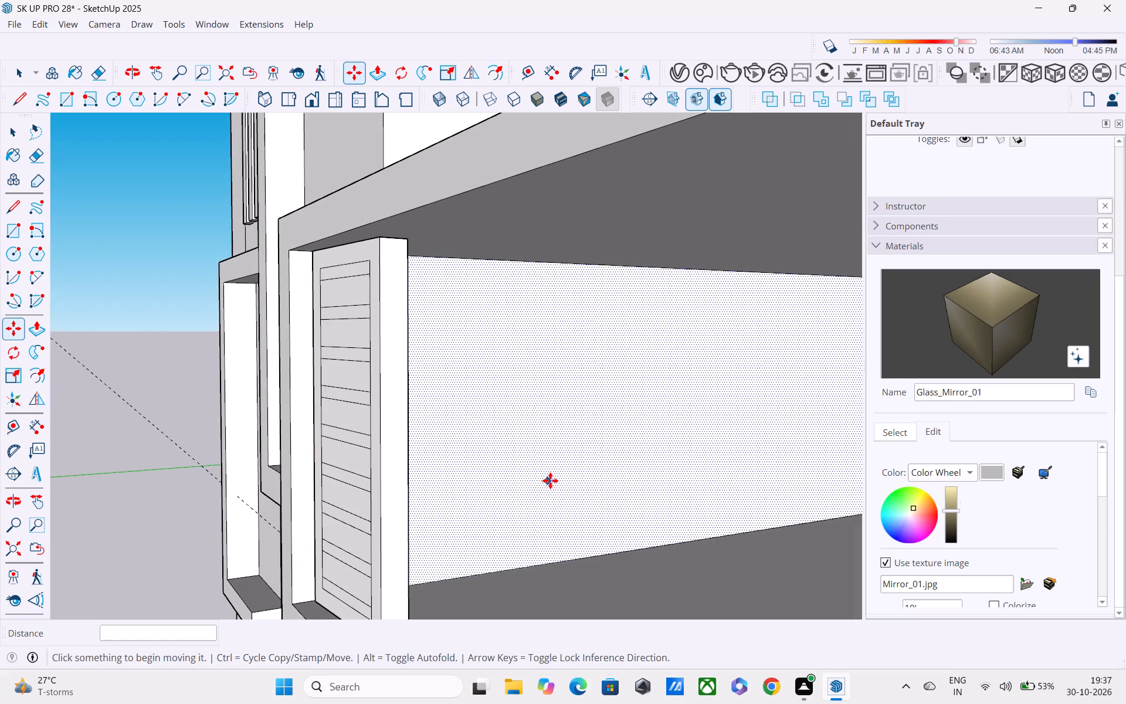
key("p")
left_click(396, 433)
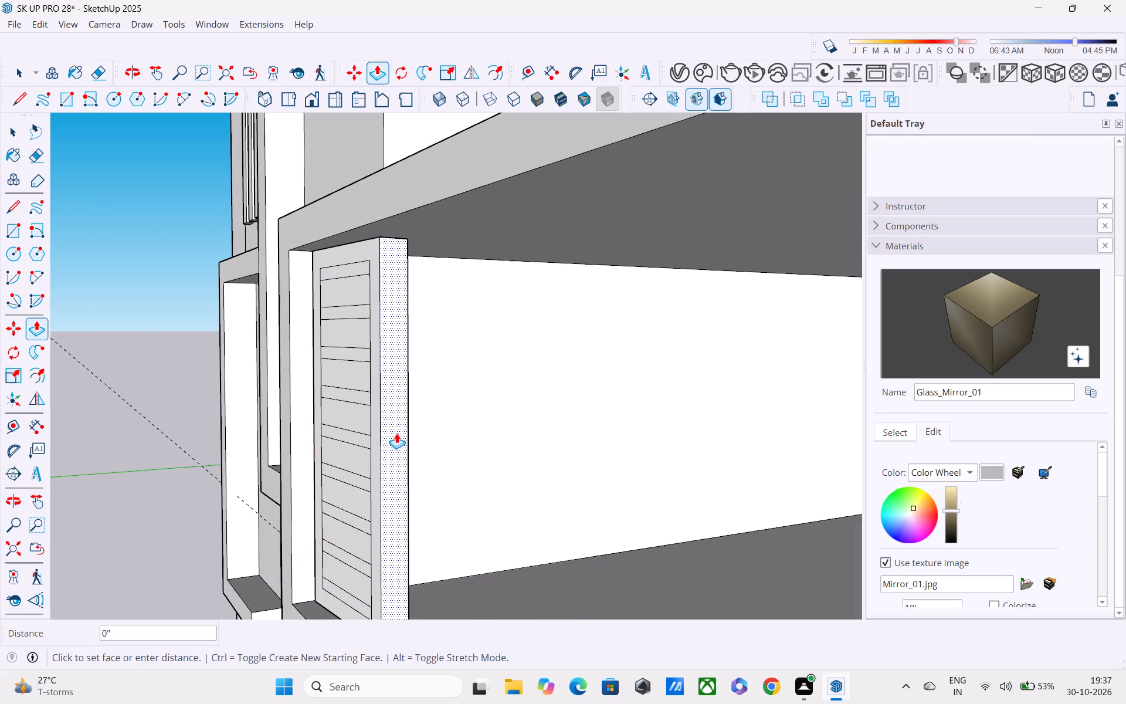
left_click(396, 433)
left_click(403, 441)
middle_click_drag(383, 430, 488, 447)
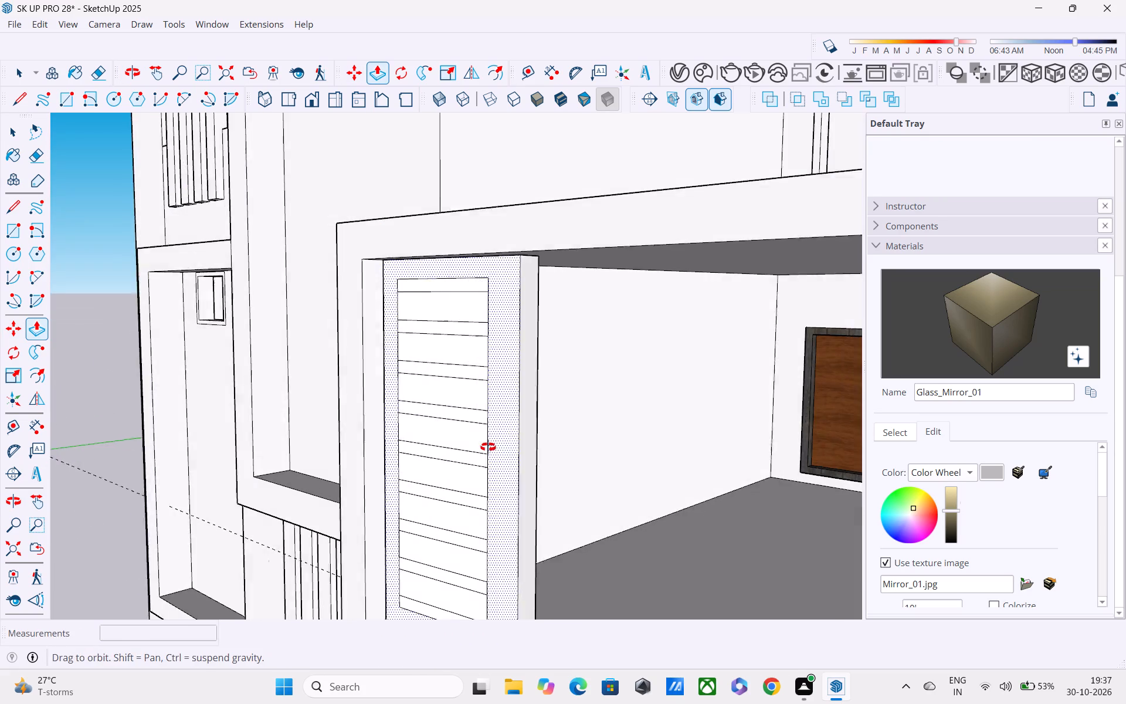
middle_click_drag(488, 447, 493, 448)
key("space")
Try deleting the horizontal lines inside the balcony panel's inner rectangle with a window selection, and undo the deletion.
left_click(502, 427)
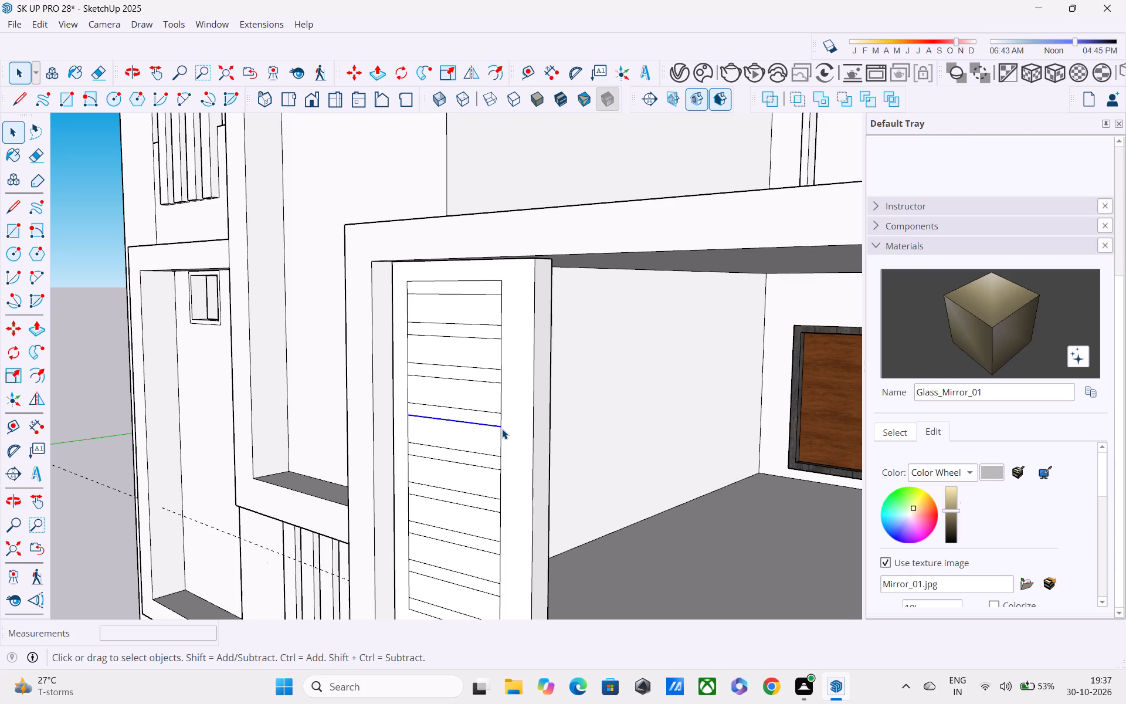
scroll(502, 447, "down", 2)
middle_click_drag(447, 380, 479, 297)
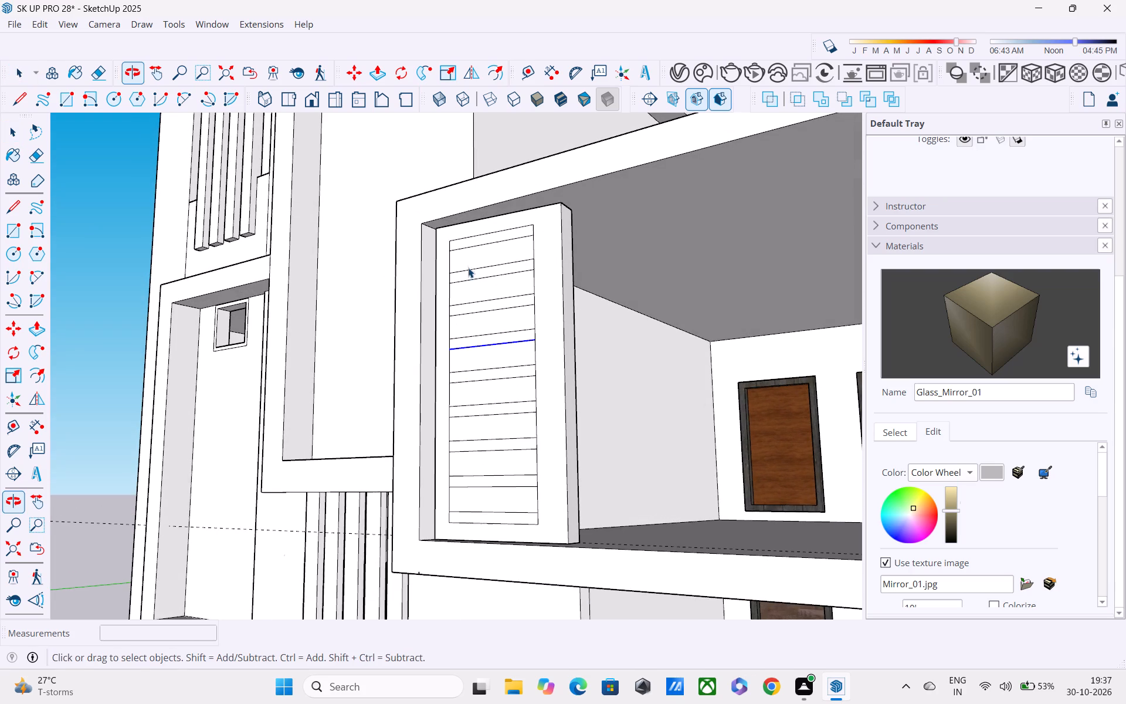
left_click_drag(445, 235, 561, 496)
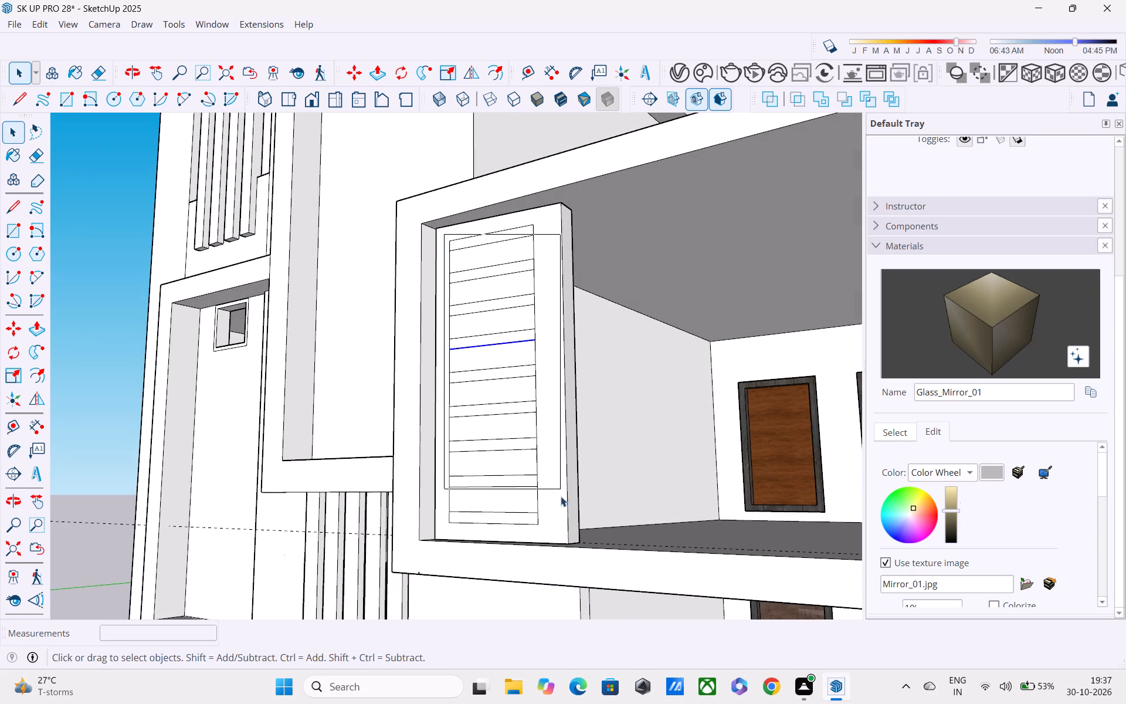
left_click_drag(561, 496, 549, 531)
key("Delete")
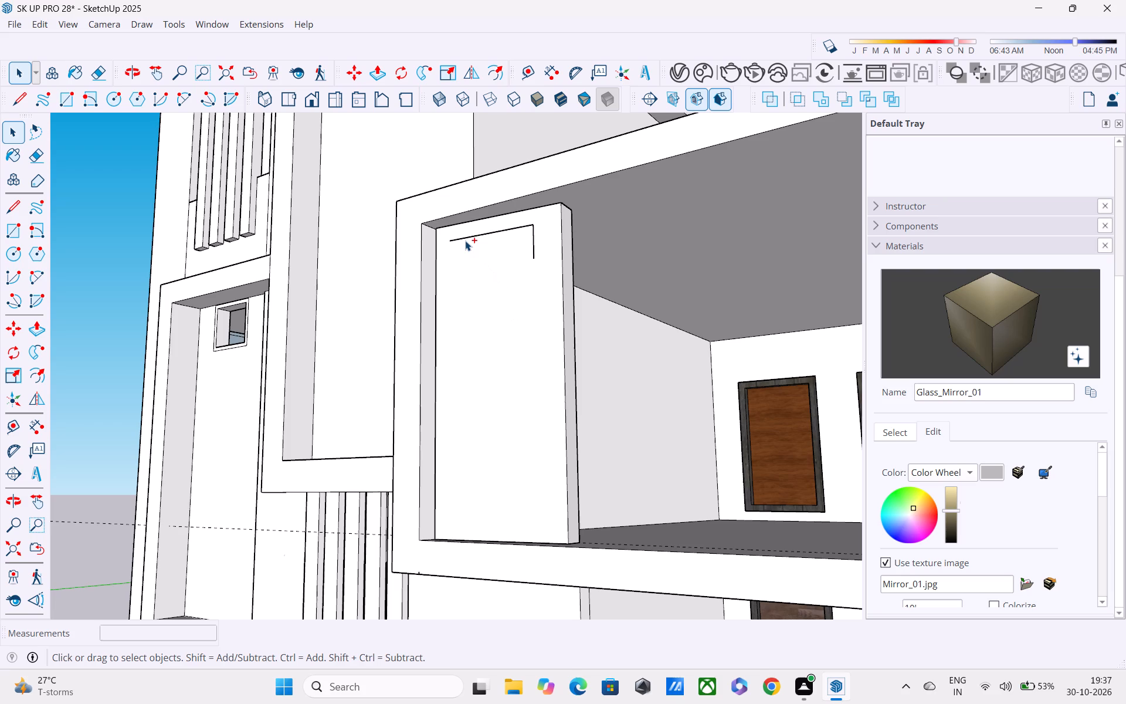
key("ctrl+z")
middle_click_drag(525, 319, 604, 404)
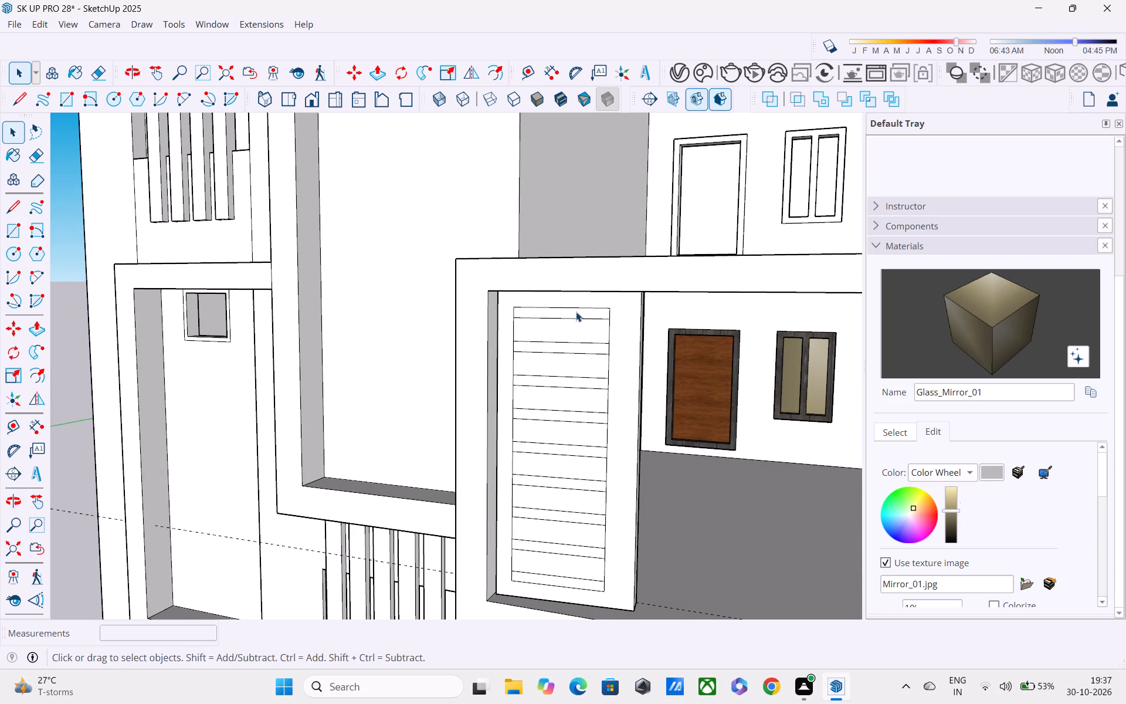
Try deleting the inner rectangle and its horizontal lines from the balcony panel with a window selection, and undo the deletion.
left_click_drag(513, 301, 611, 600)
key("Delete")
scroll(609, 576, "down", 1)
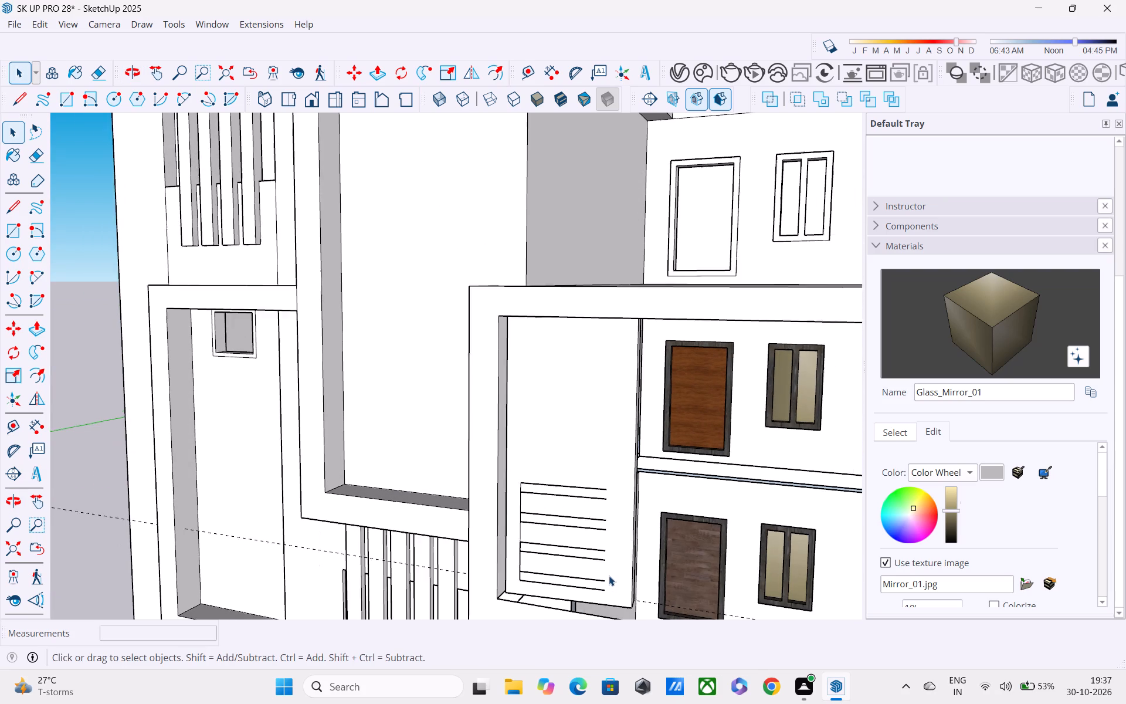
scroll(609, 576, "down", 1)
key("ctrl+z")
Undo the arrayed line pairs, the copied line and the inner rectangle until the balcony panel's front face is blank.
middle_click_drag(606, 566, 555, 476)
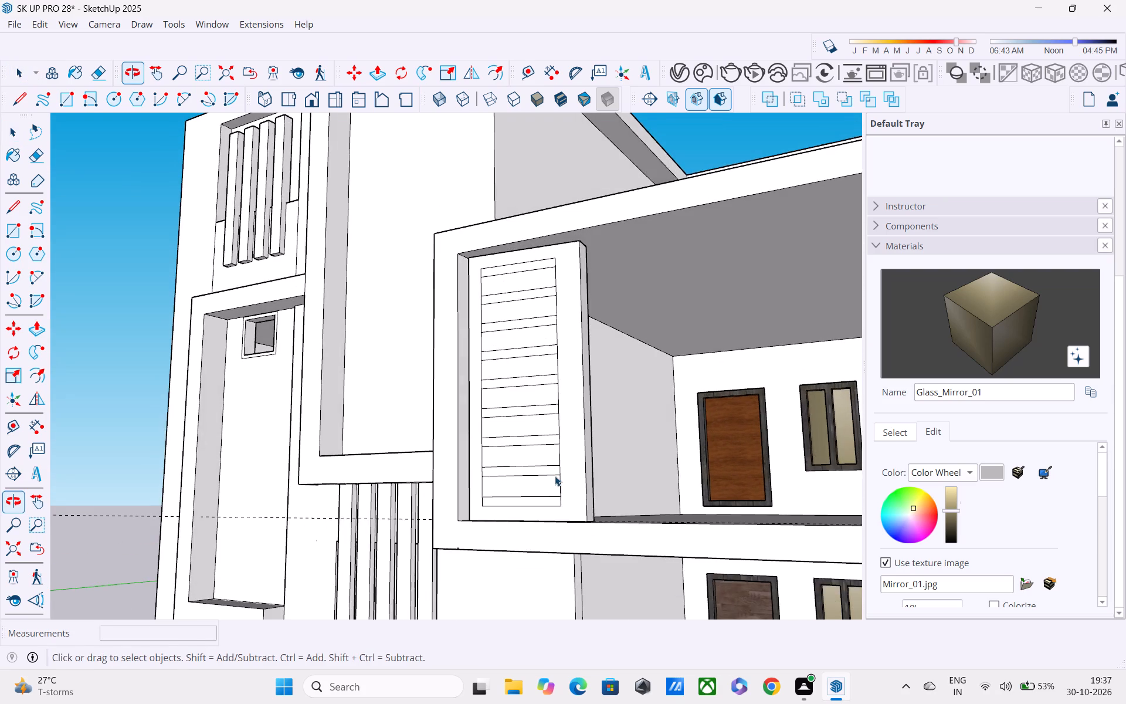
middle_click_drag(555, 476, 555, 476)
scroll(555, 475, "up", 2)
key("ctrl+z")
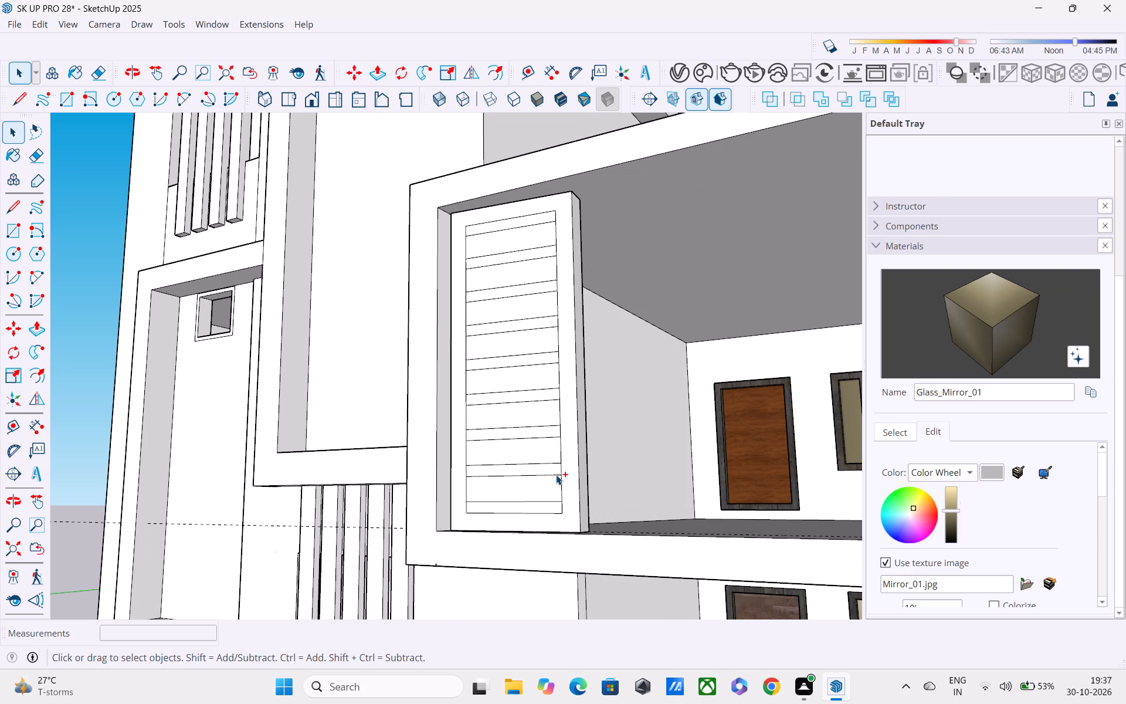
key("ctrl+z")
key("ctrl+z")
key("ctrl+z")
Push/Pull the narrow free side face of the balcony panel slightly outward to widen the panel.
middle_click_drag(557, 475, 605, 510)
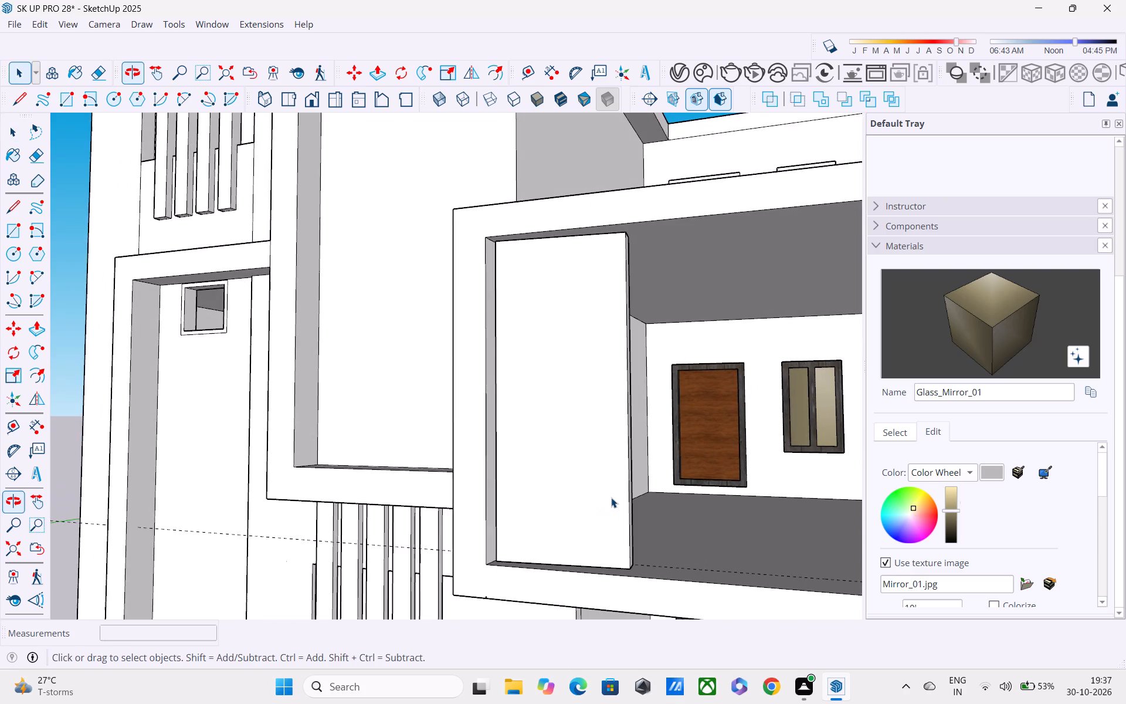
scroll(611, 496, "up", 1)
middle_click_drag(611, 486, 602, 493)
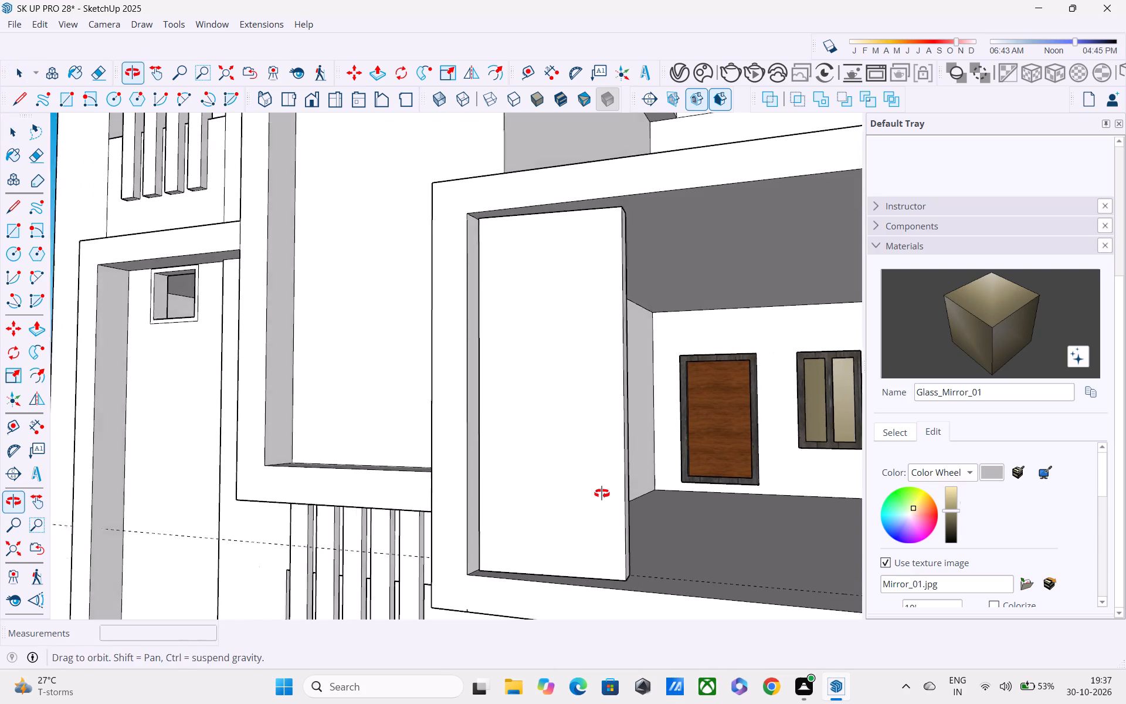
middle_click_drag(602, 493, 505, 497)
key("p")
left_click(510, 480)
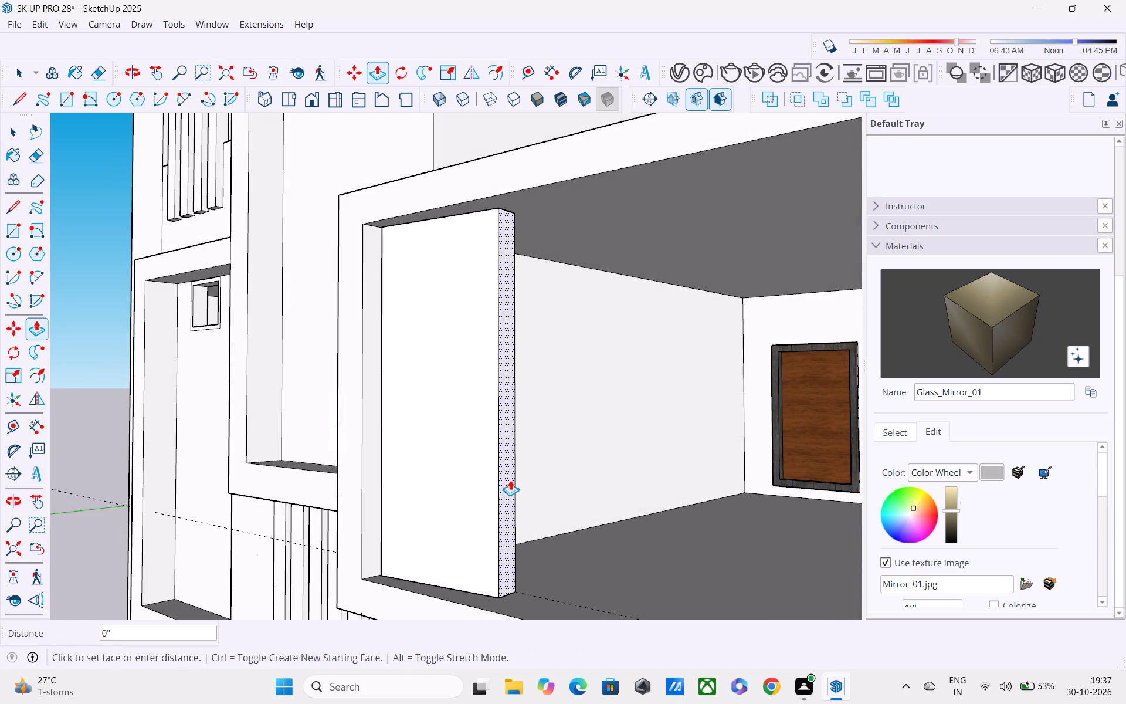
left_click(516, 493)
middle_click_drag(507, 486, 639, 479)
key("space")
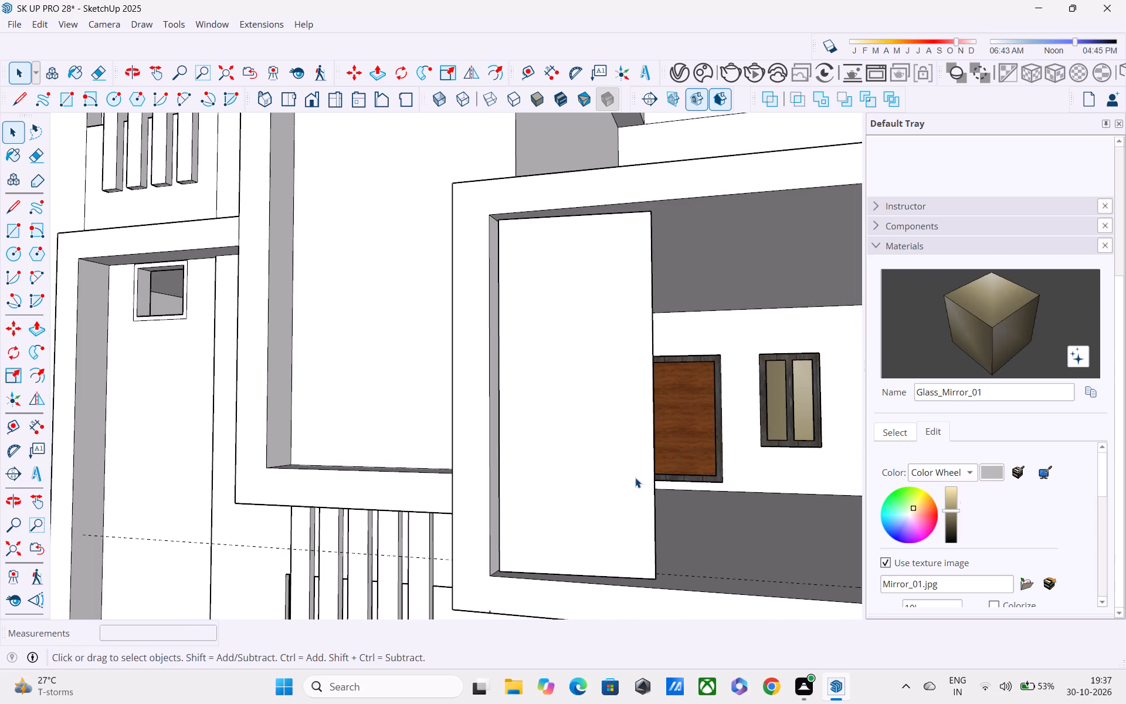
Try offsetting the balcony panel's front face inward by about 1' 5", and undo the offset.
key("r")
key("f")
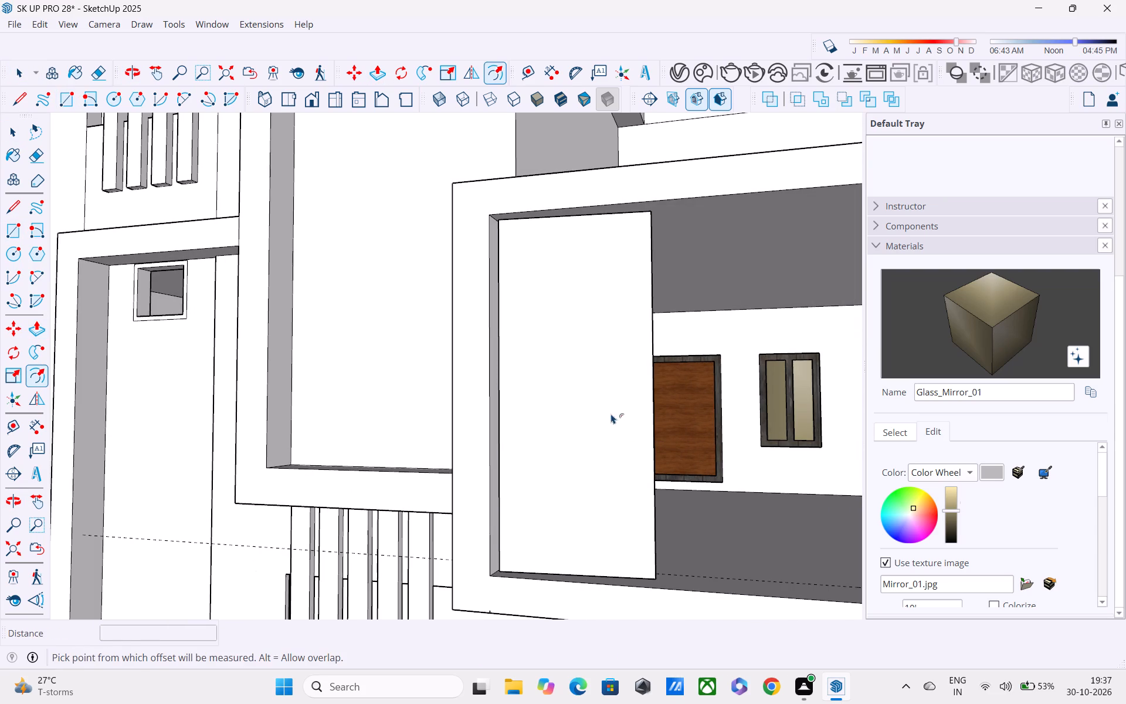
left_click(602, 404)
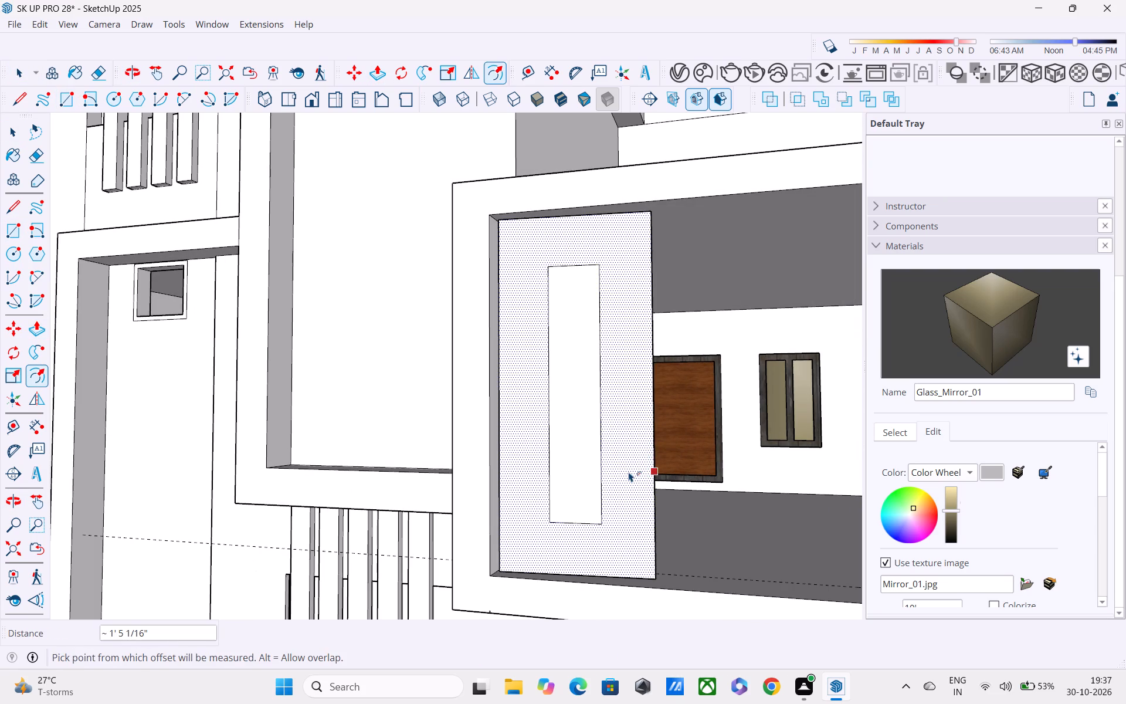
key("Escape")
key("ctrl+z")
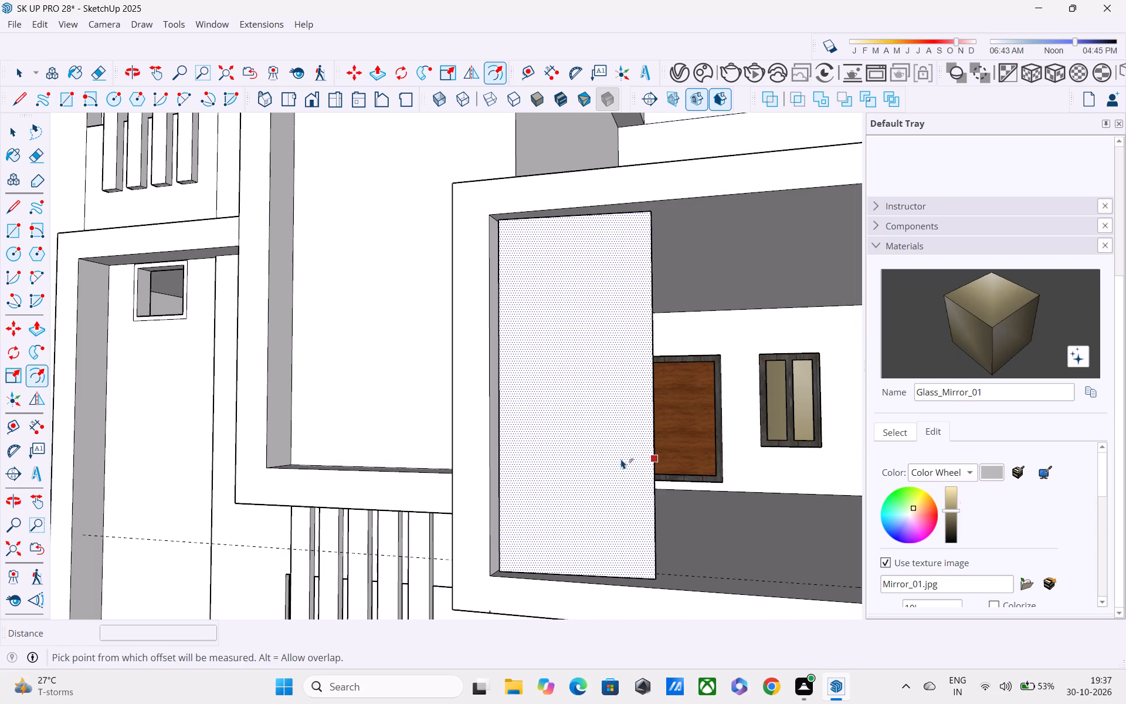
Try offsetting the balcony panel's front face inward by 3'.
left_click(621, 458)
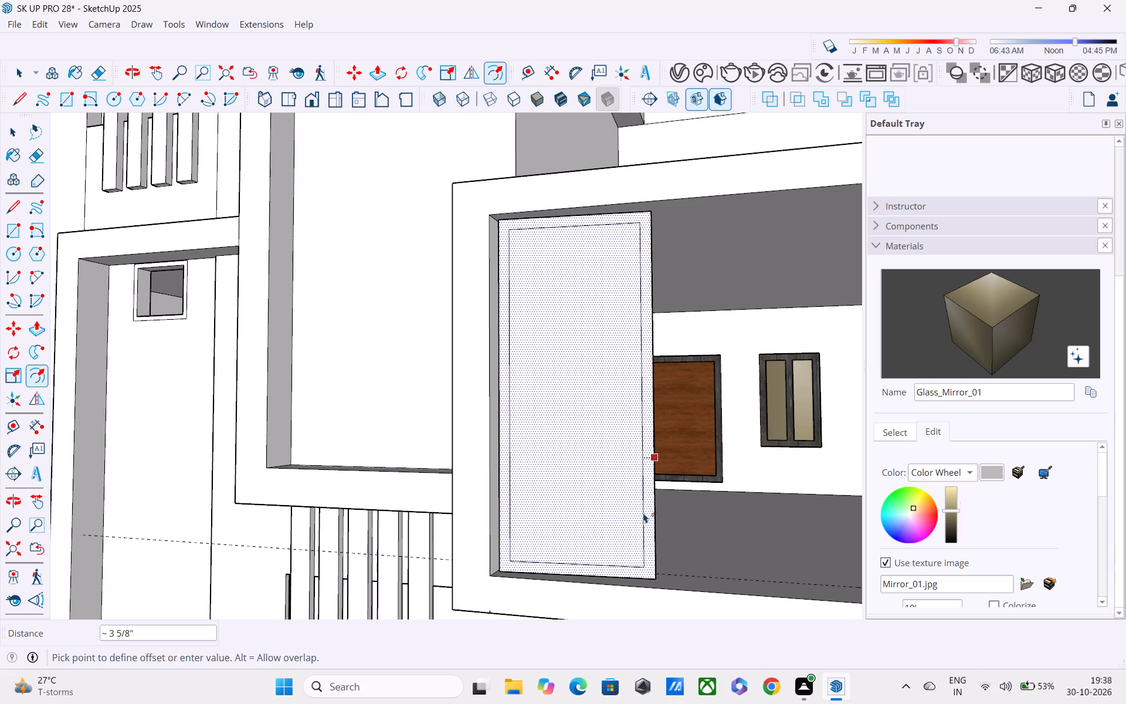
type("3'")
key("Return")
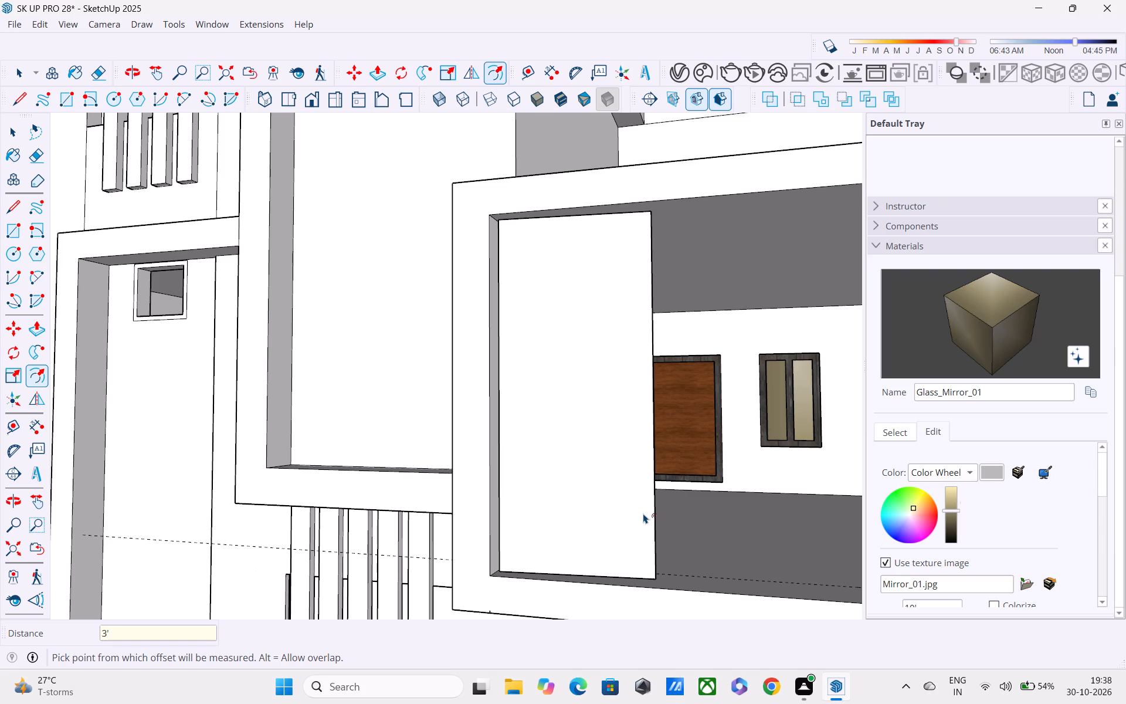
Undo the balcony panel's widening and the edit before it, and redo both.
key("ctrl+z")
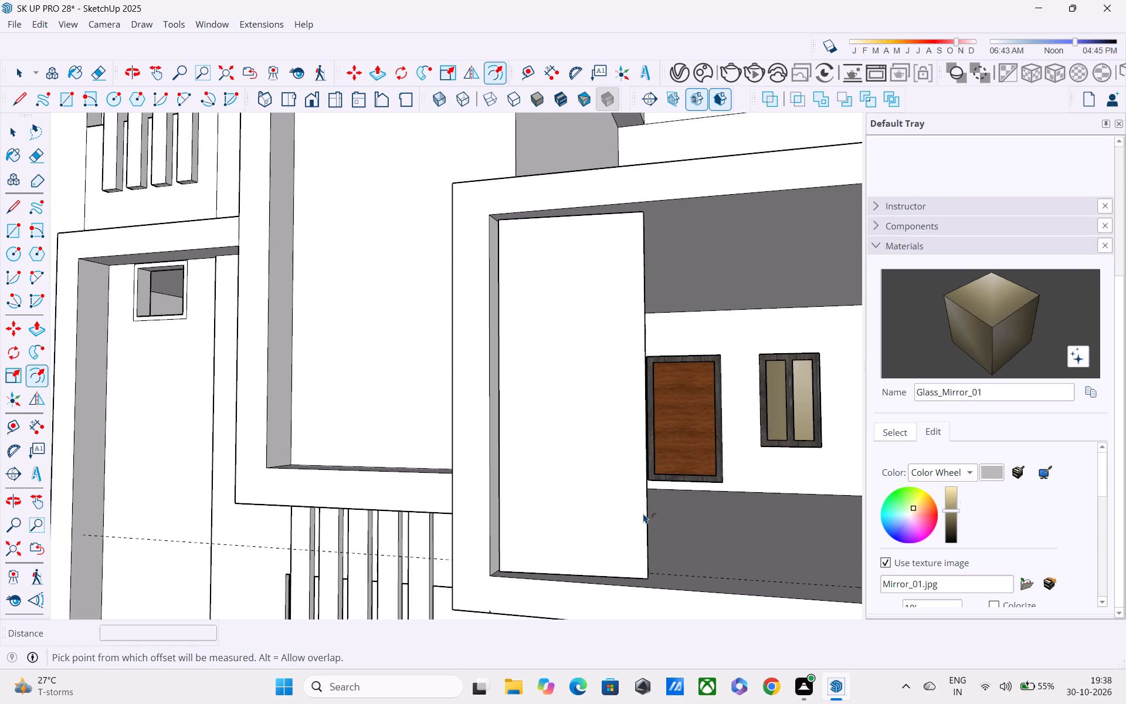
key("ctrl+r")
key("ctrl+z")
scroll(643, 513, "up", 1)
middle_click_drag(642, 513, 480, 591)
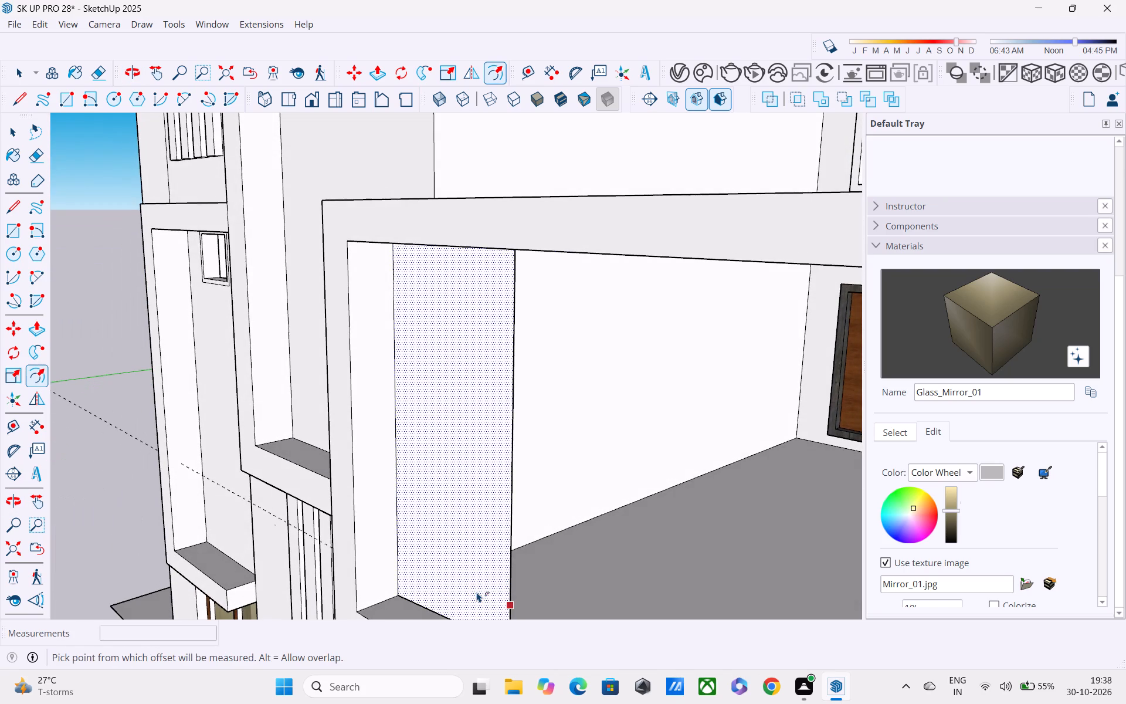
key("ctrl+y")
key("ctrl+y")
Offset the balcony panel's front face inward by 3" to form an inner rectangle.
middle_click_drag(473, 573, 513, 520)
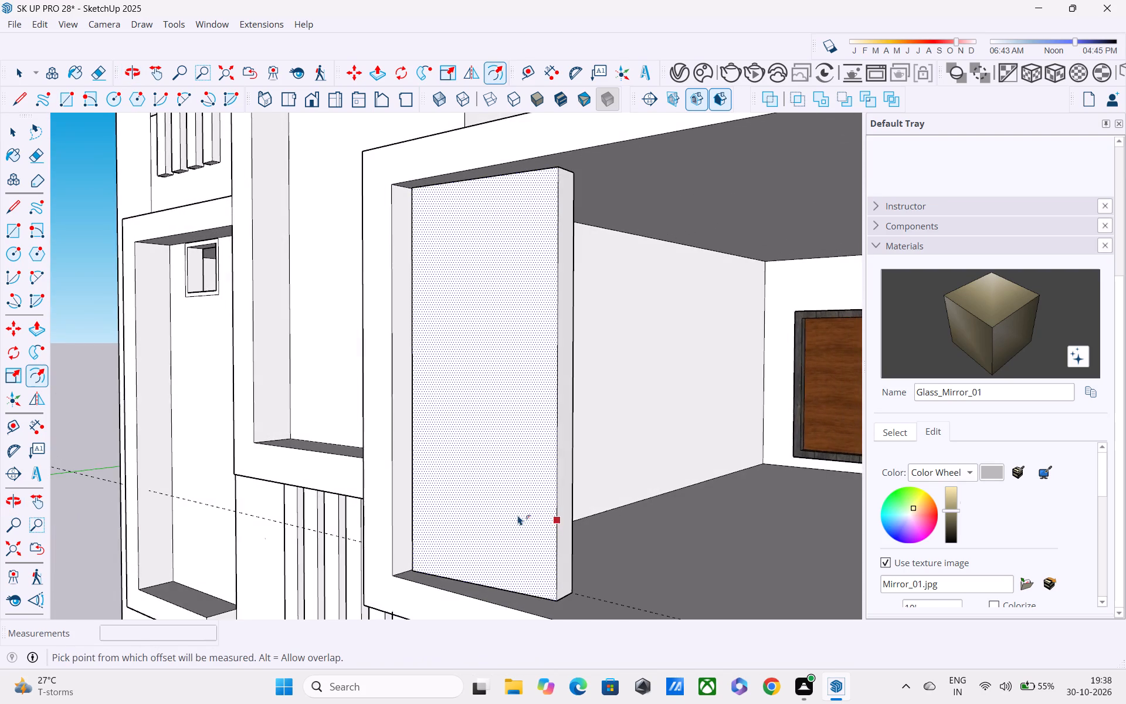
scroll(518, 515, "down", 3)
middle_click_drag(518, 536, 537, 597)
scroll(537, 588, "up", 3)
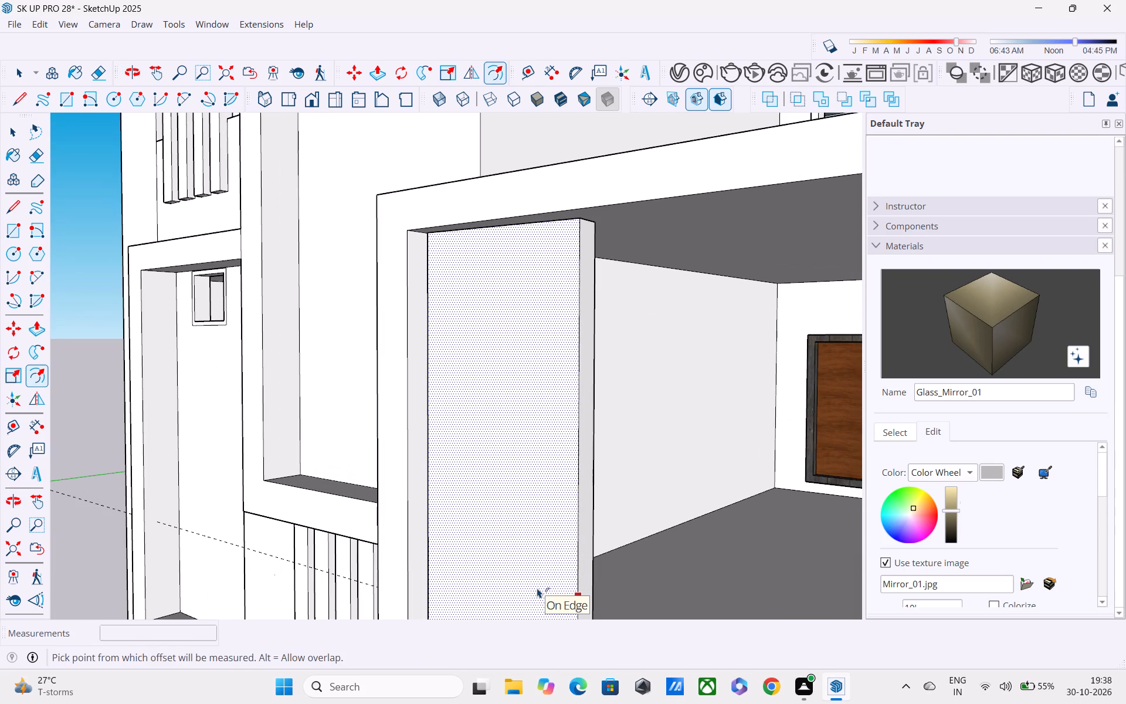
scroll(537, 588, "up", 2)
middle_click_drag(537, 587, 595, 564)
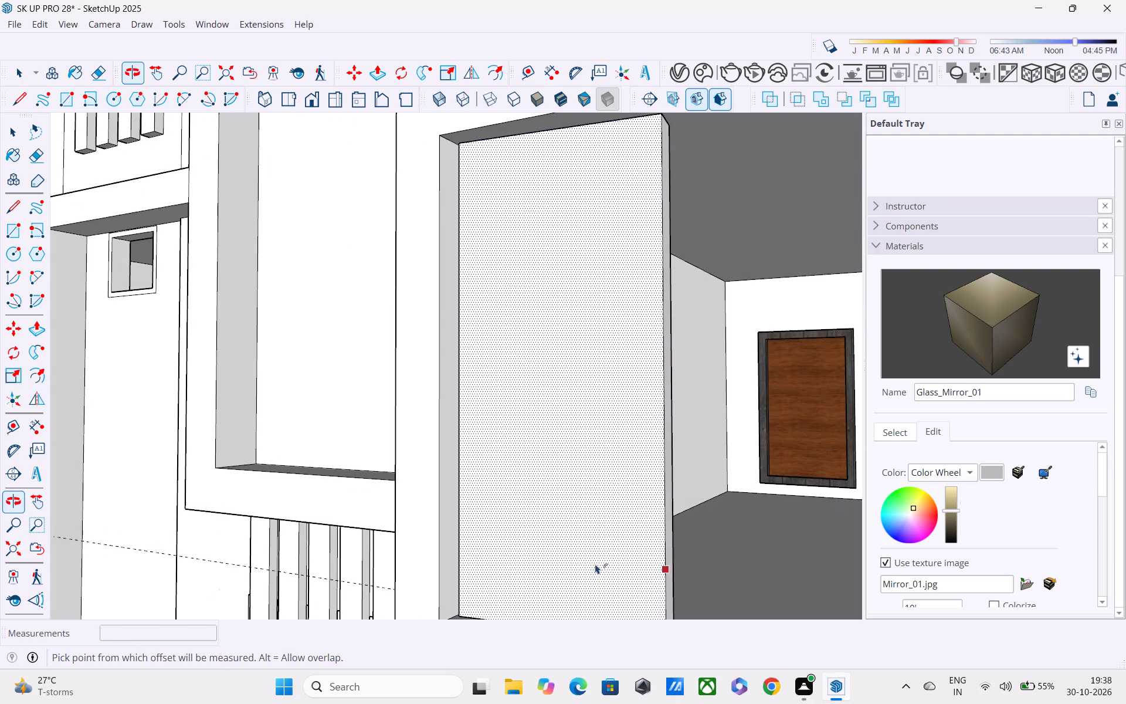
left_click(602, 524)
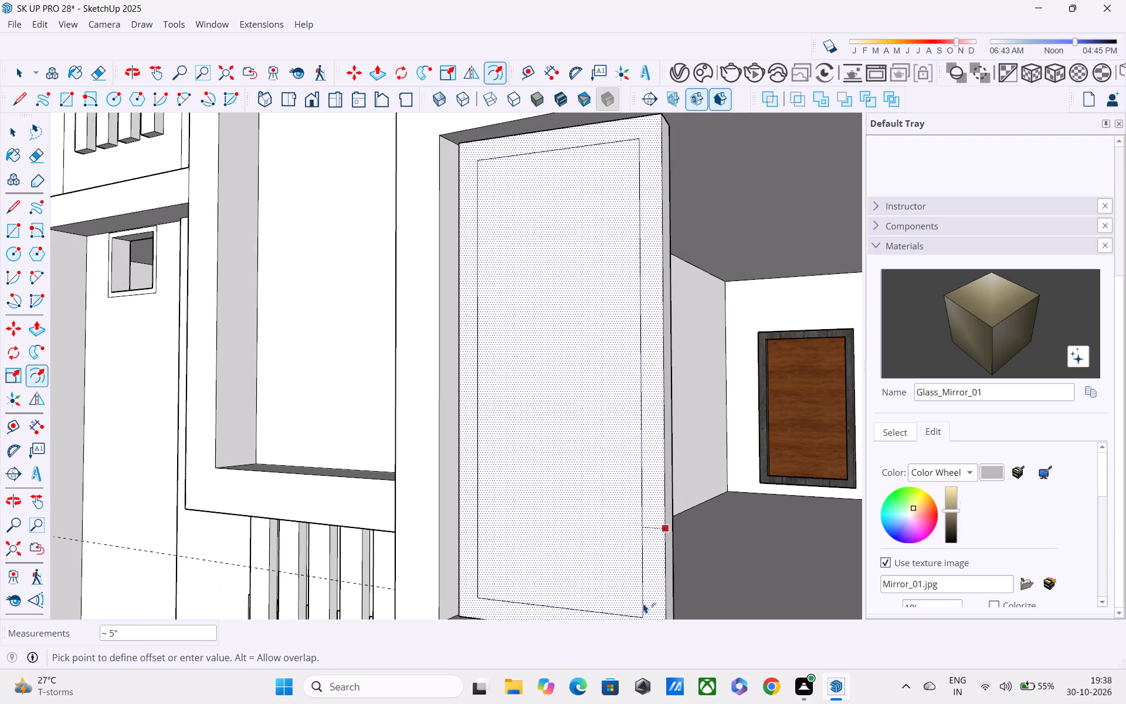
middle_click_drag(643, 604, 606, 516, "shift")
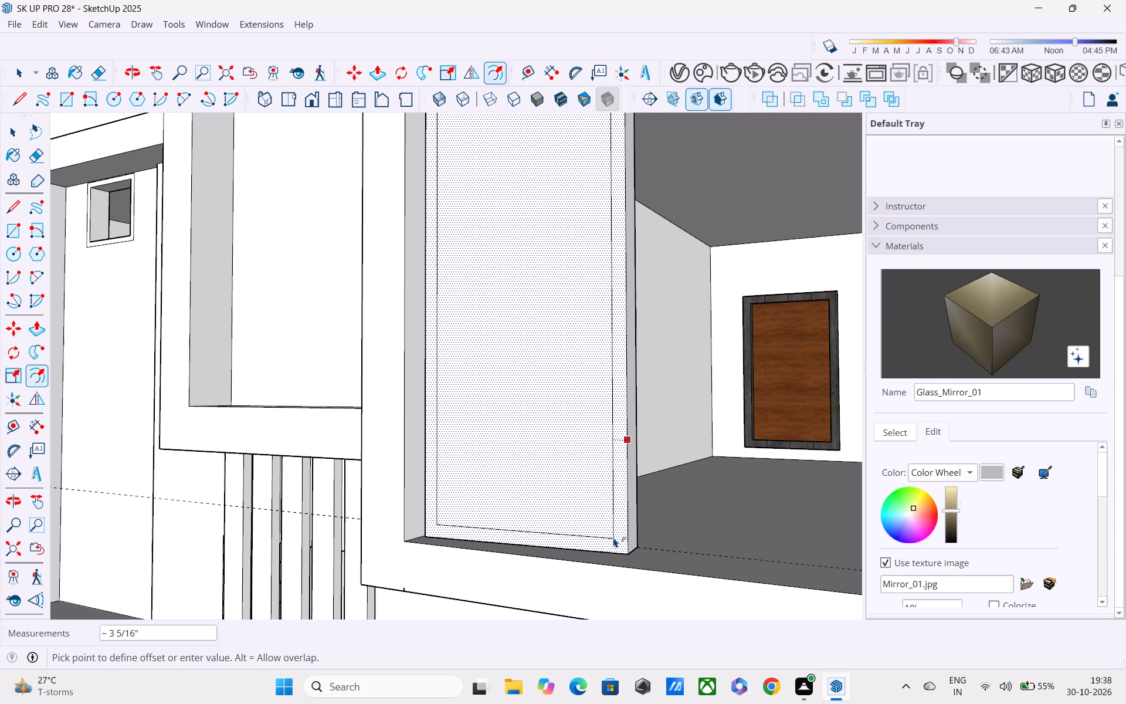
type("3\"")
key("Return")
key("space")
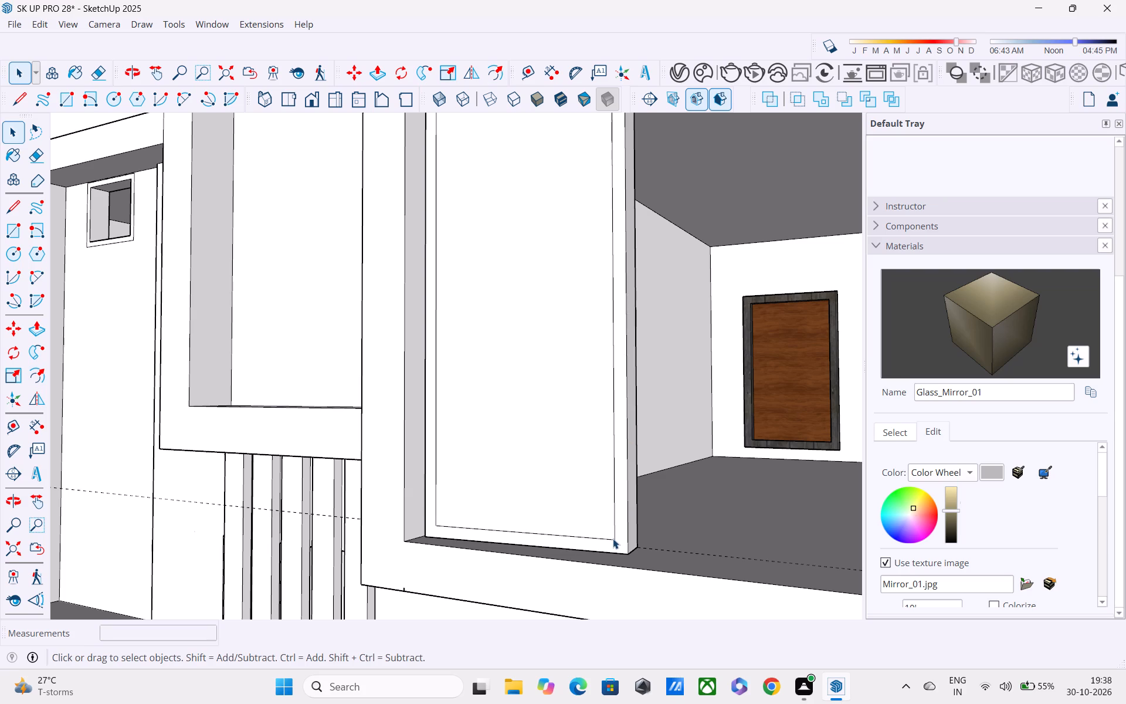
Copy the top edge of the panel's inner rectangle 2.5" downward.
scroll(613, 539, "up", 1, "shift")
middle_click_drag(629, 561, 707, 703, "shift")
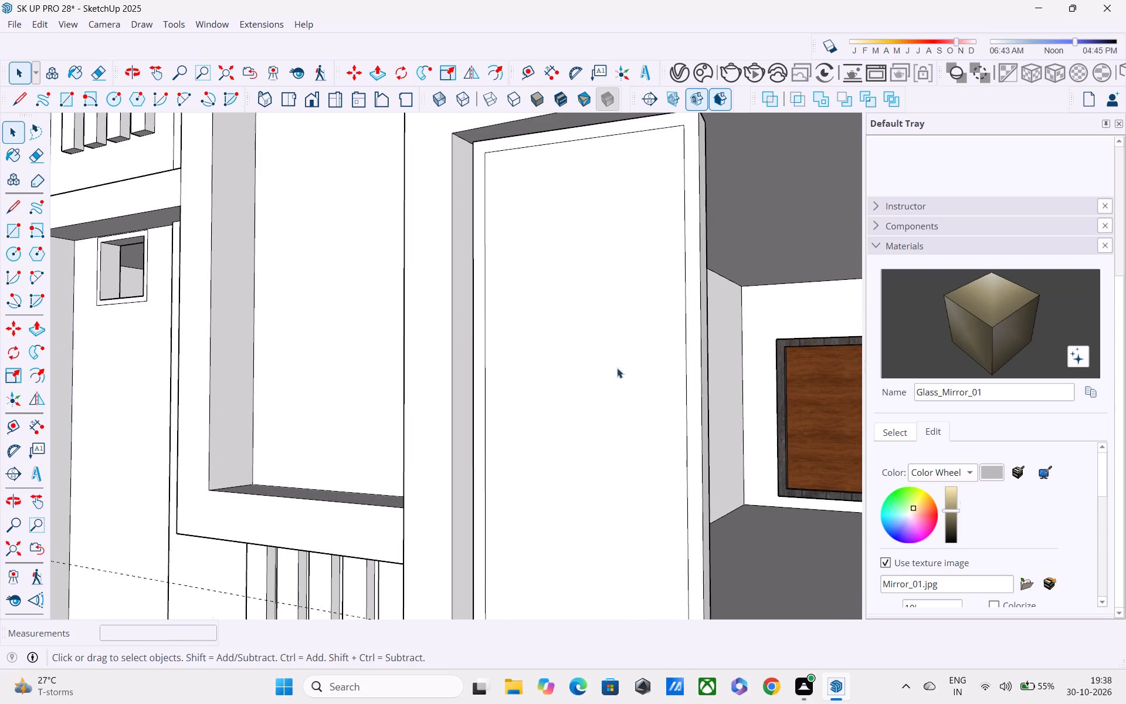
left_click(576, 141)
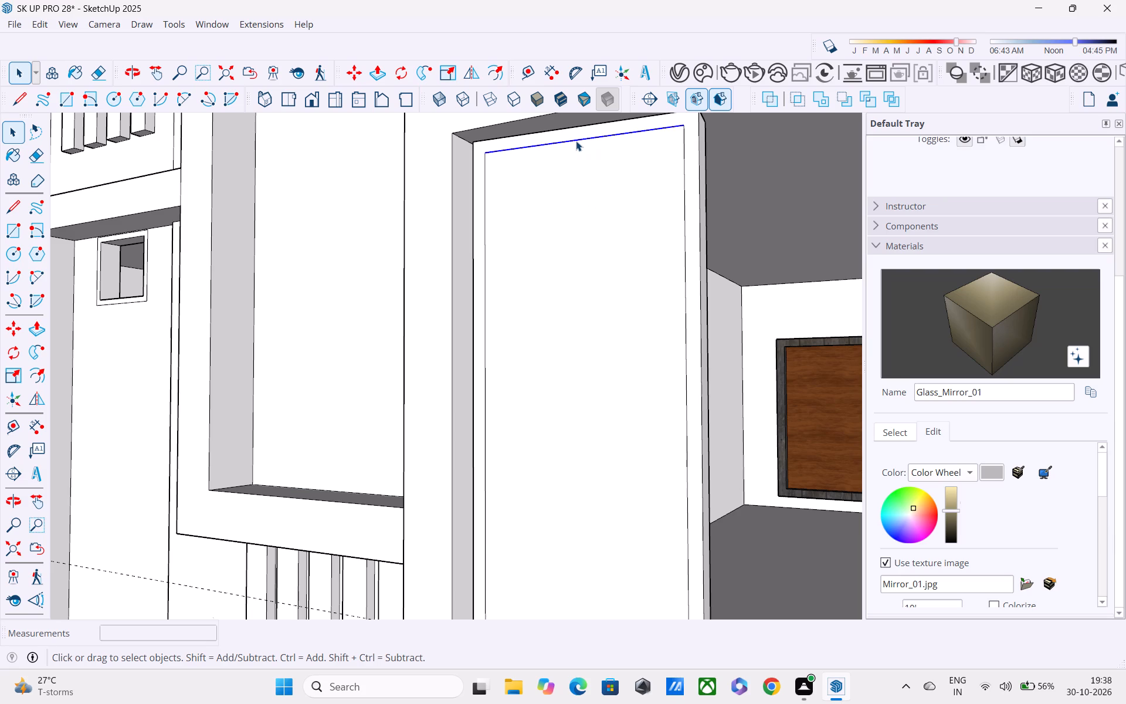
key("m")
left_click(489, 154)
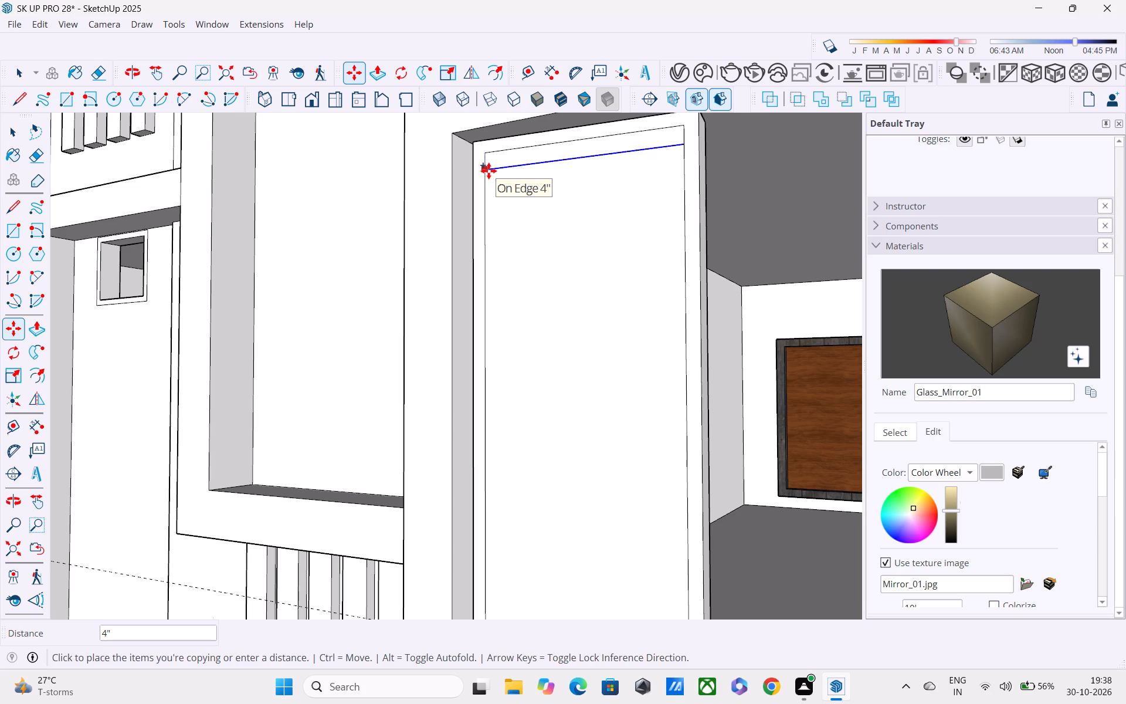
type("2.5\"")
key("Return")
key("space")
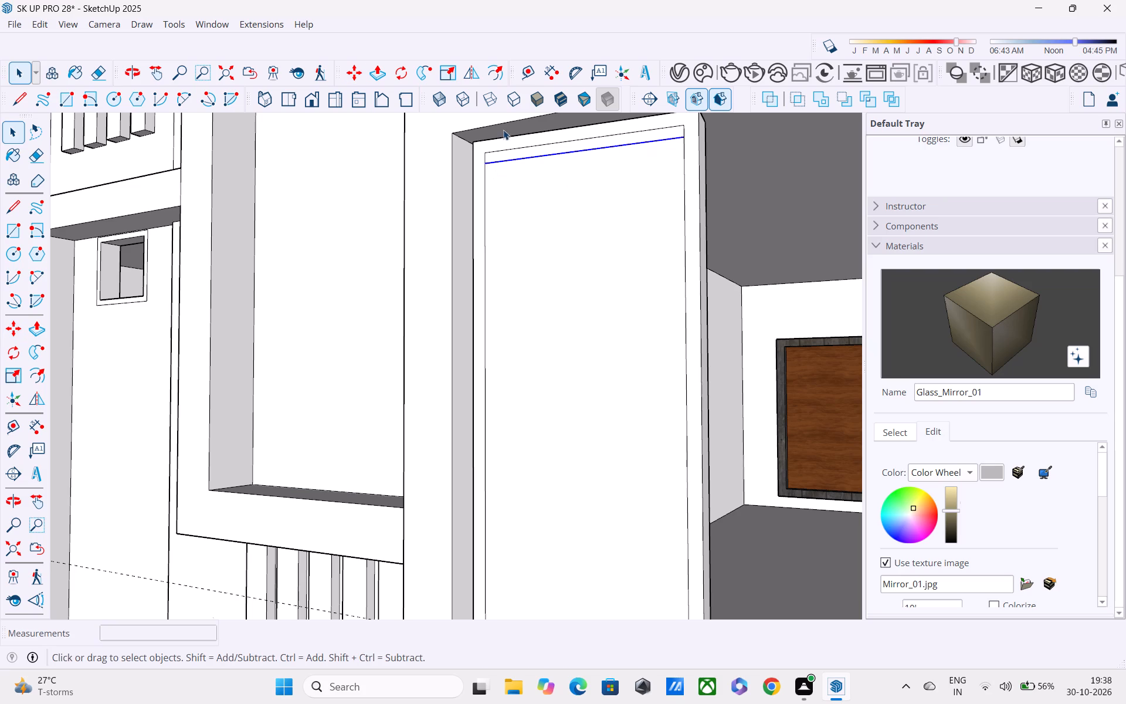
Copy the pair of top louvre edges down to the bottom edge of the panel's inner rectangle, 9' 3 1/2" below.
left_click(518, 147)
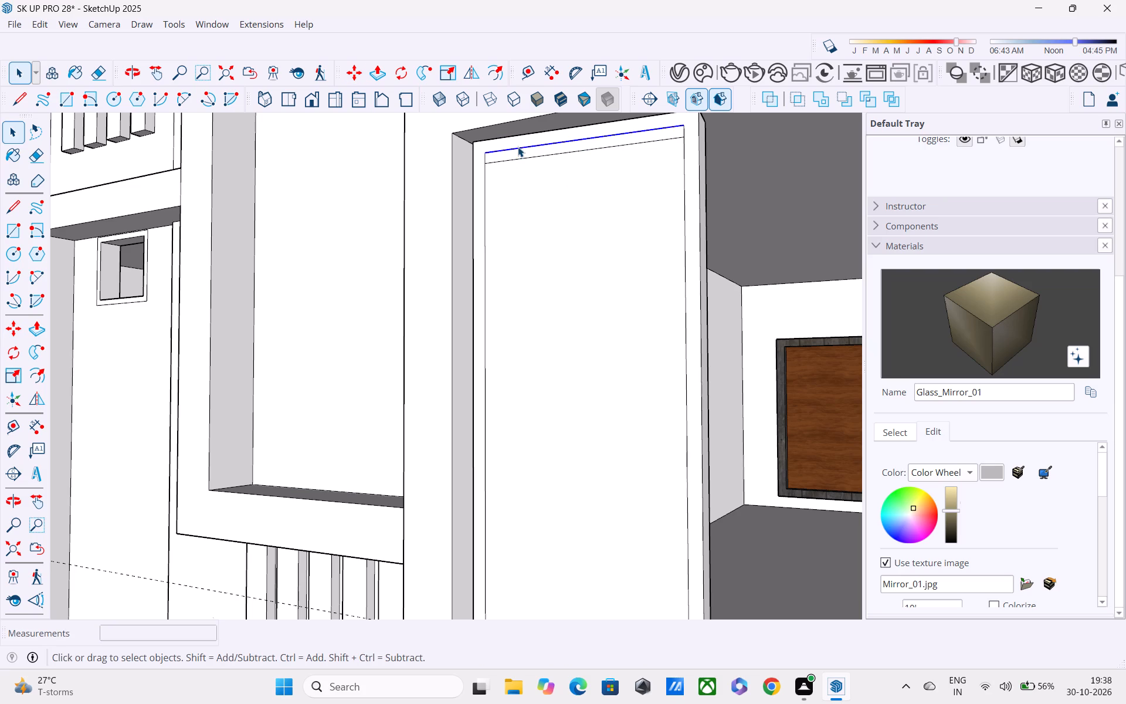
left_click(527, 160, "shift")
key("m")
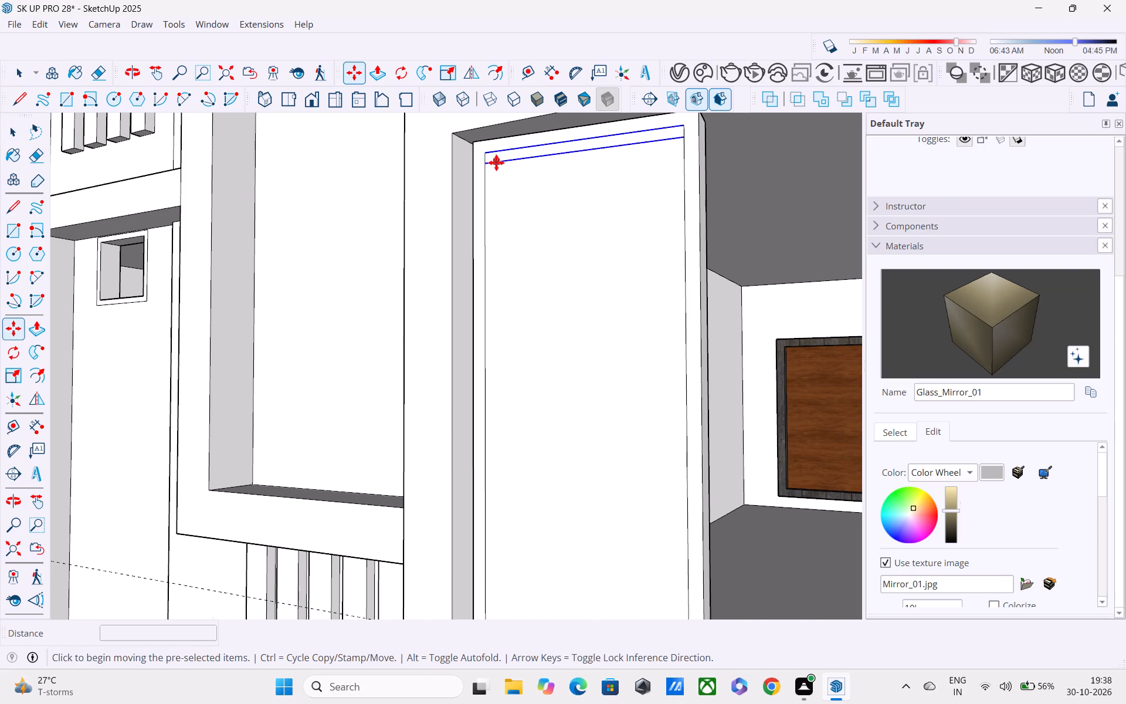
left_click(485, 165)
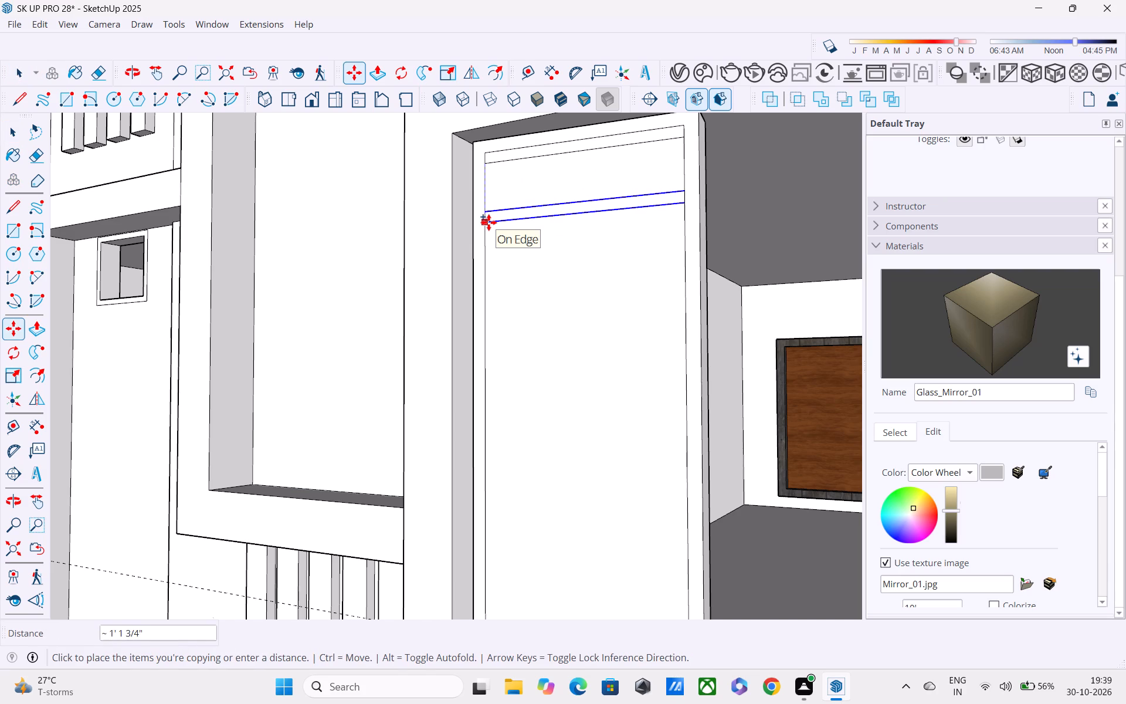
scroll(489, 222, "down", 1)
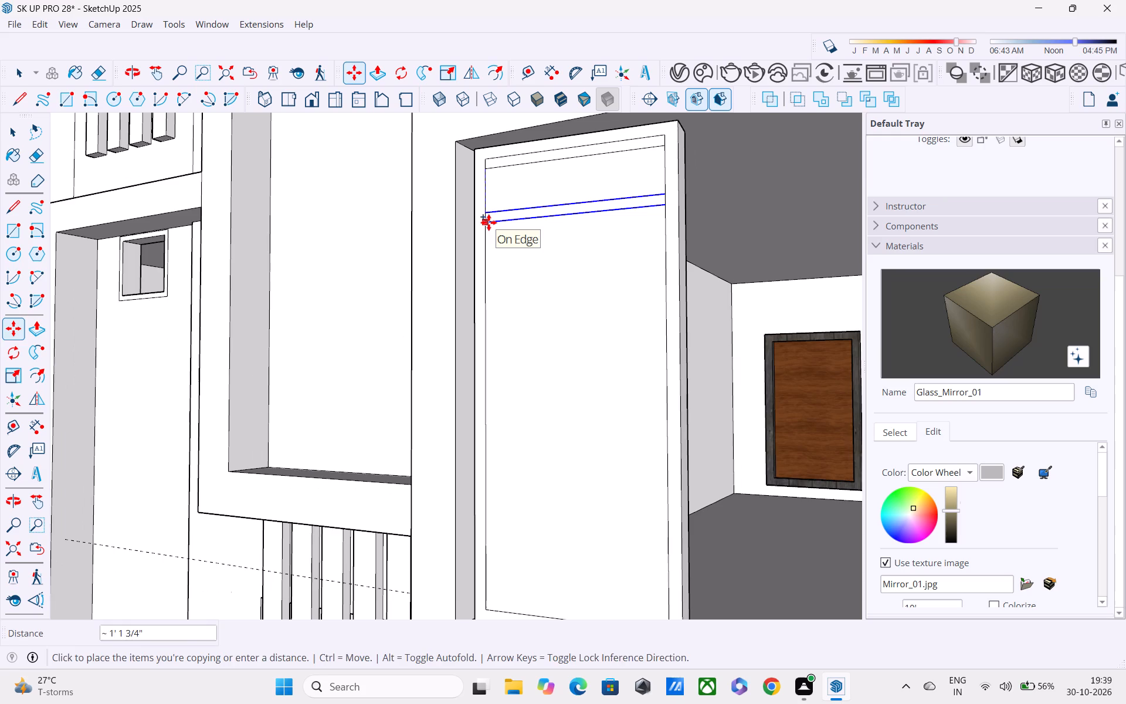
middle_click_drag(489, 222, 464, 144, "shift")
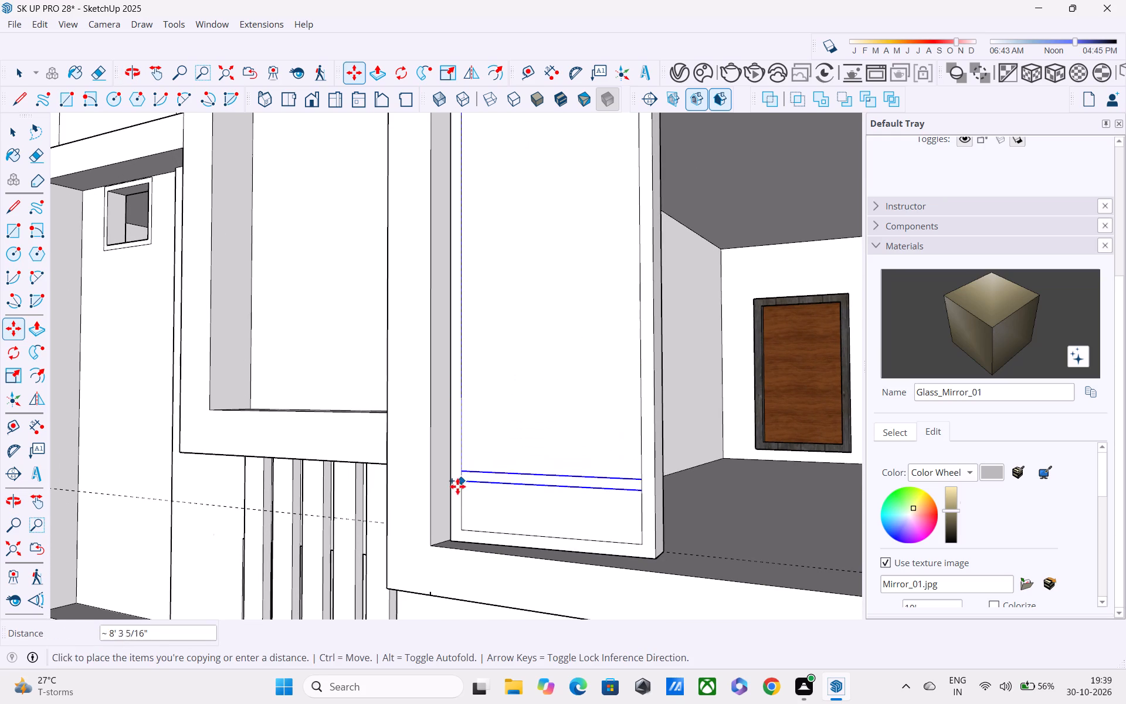
left_click(463, 526)
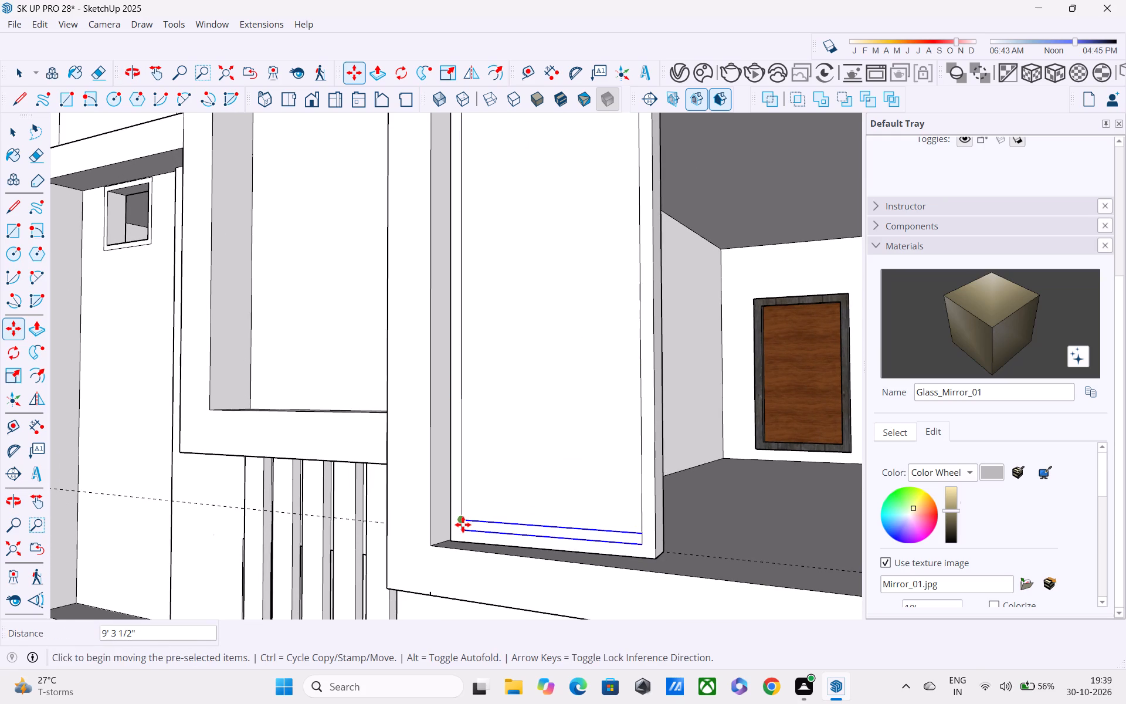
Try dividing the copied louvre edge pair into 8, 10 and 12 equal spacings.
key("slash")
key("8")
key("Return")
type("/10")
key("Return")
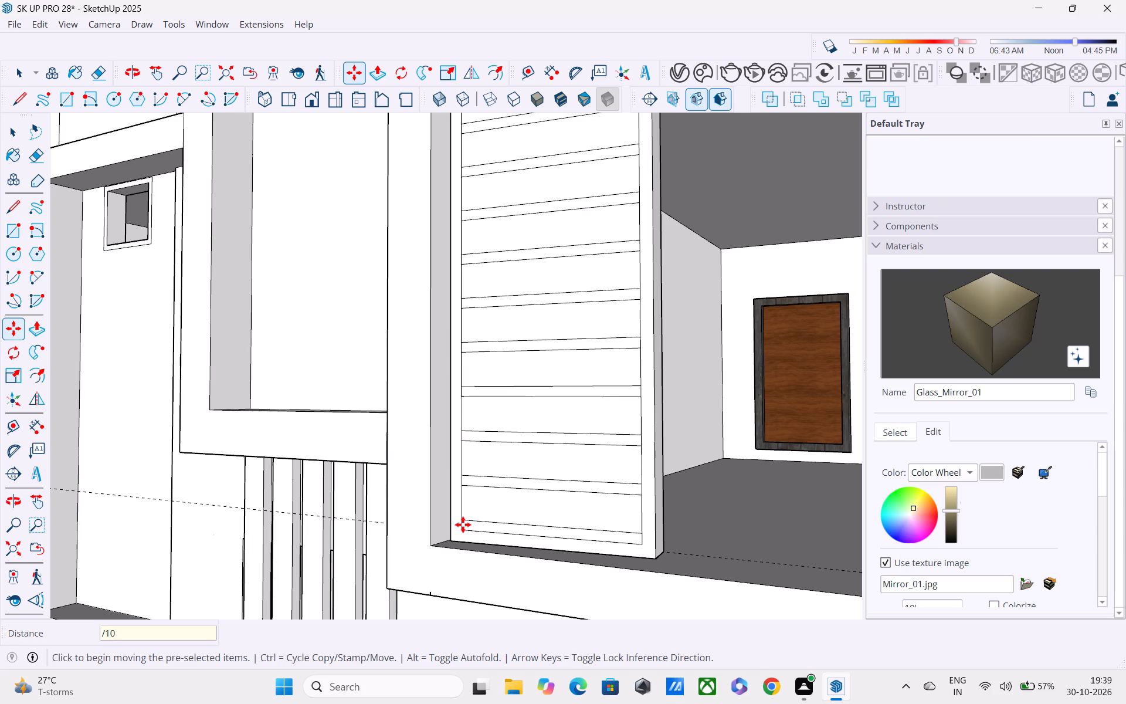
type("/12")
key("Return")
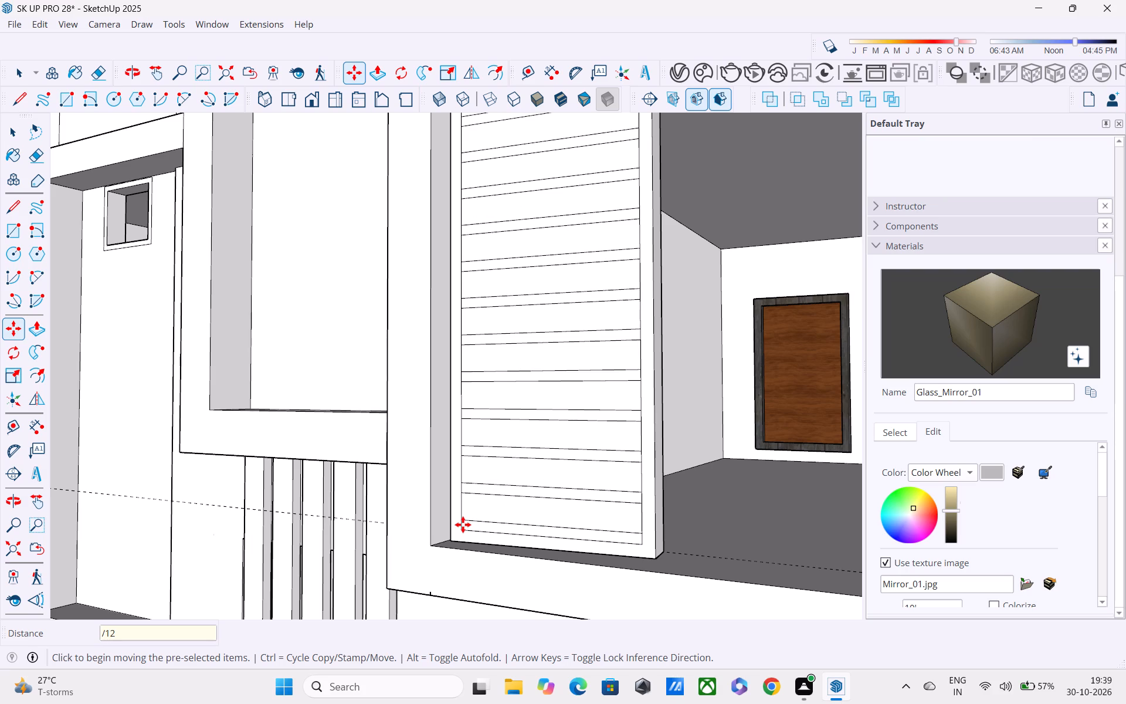
Divide the copied louvre edge pair into 15 equal spacings across the panel's inner rectangle.
type("/15")
key("Return")
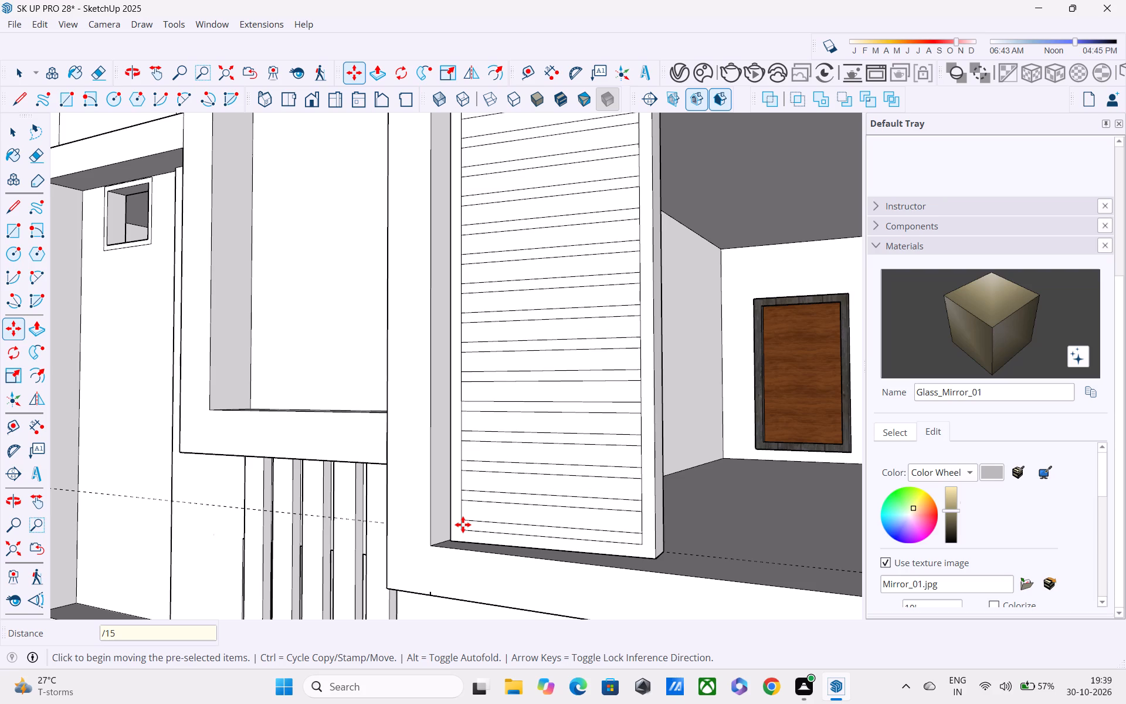
Push the top five gap faces between the louvre slats back about 9 1/4" to open them through the panel.
scroll(463, 524, "down", 3)
middle_click_drag(463, 524, 490, 641, "shift")
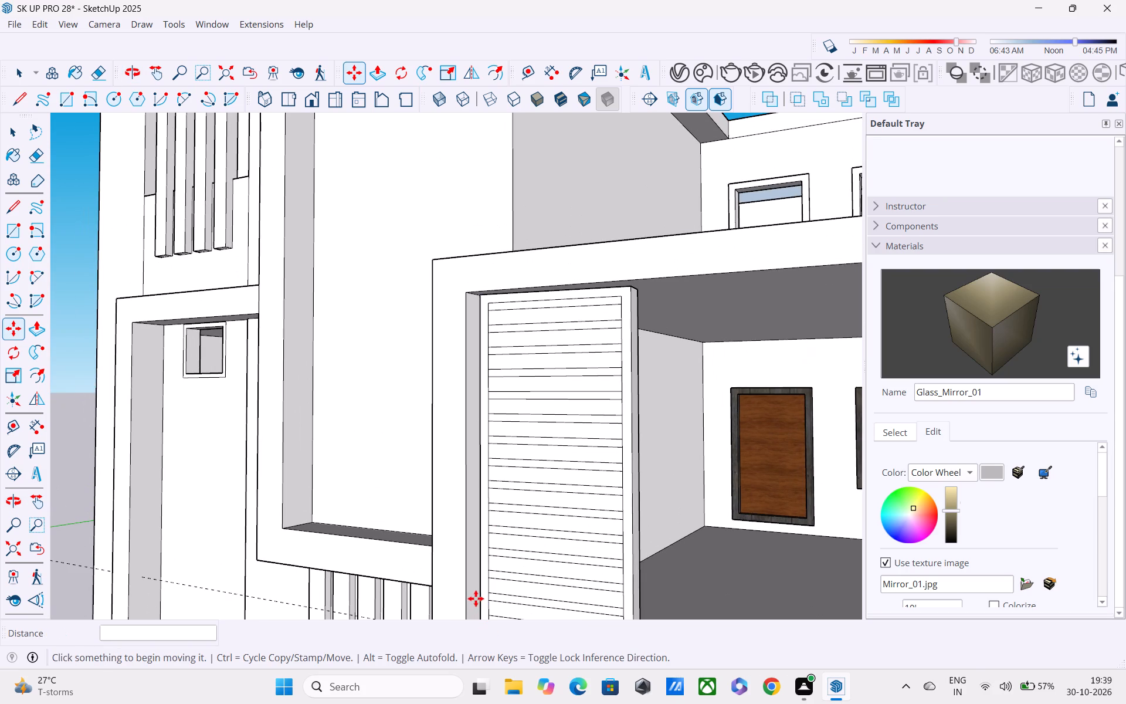
key("p")
left_click(520, 317)
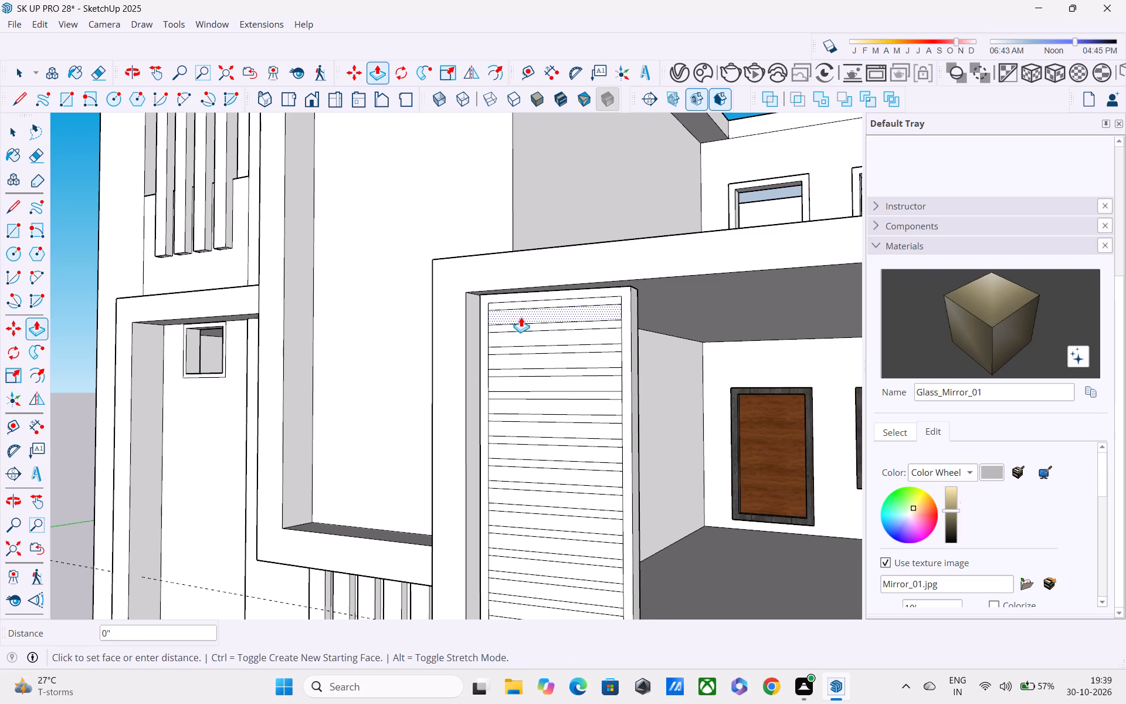
left_click(562, 317)
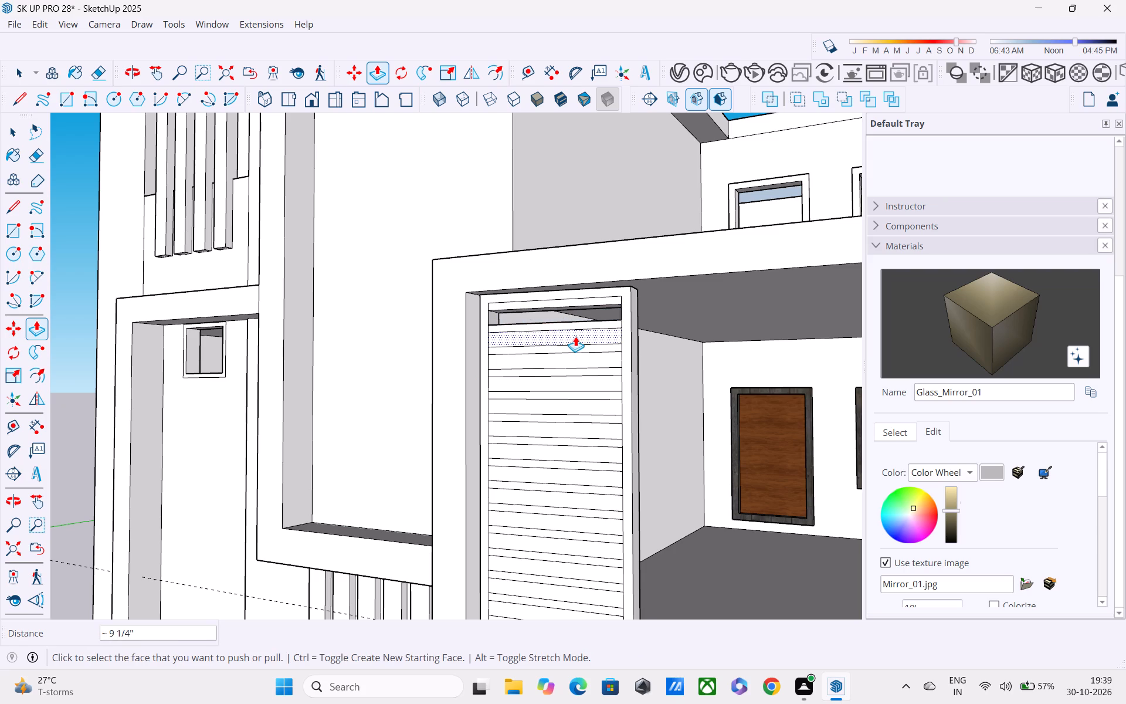
double_click(575, 336)
left_click(581, 355)
left_click(581, 355)
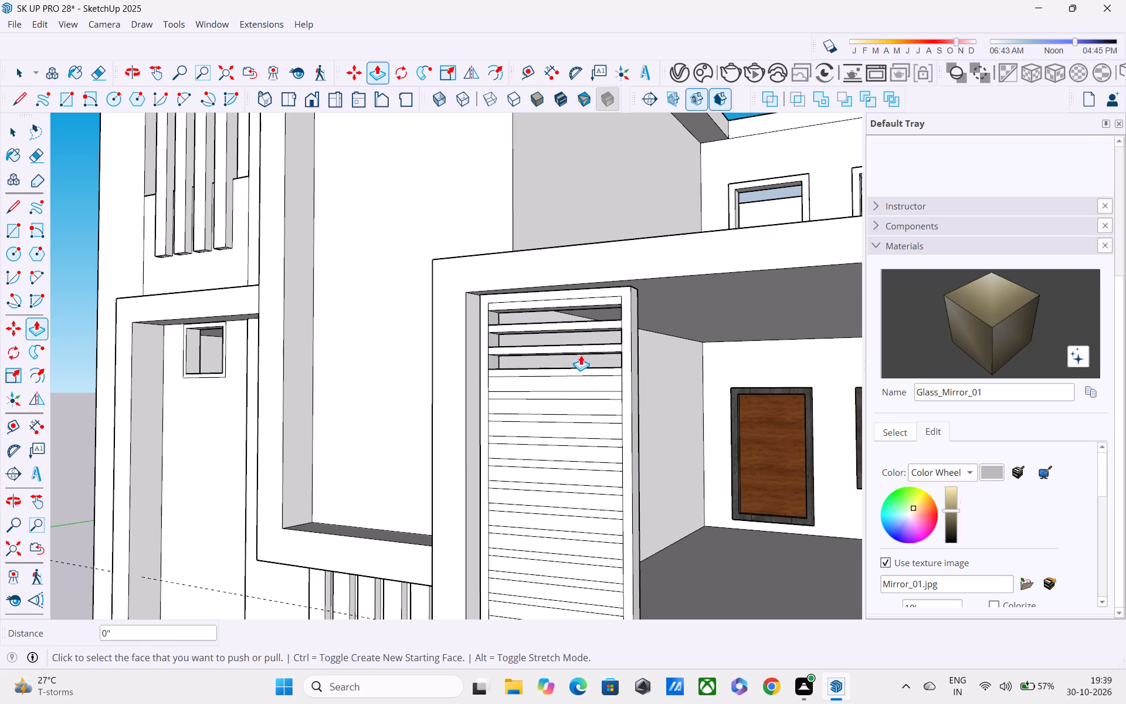
middle_click_drag(583, 383, 535, 371)
scroll(533, 373, "up", 4)
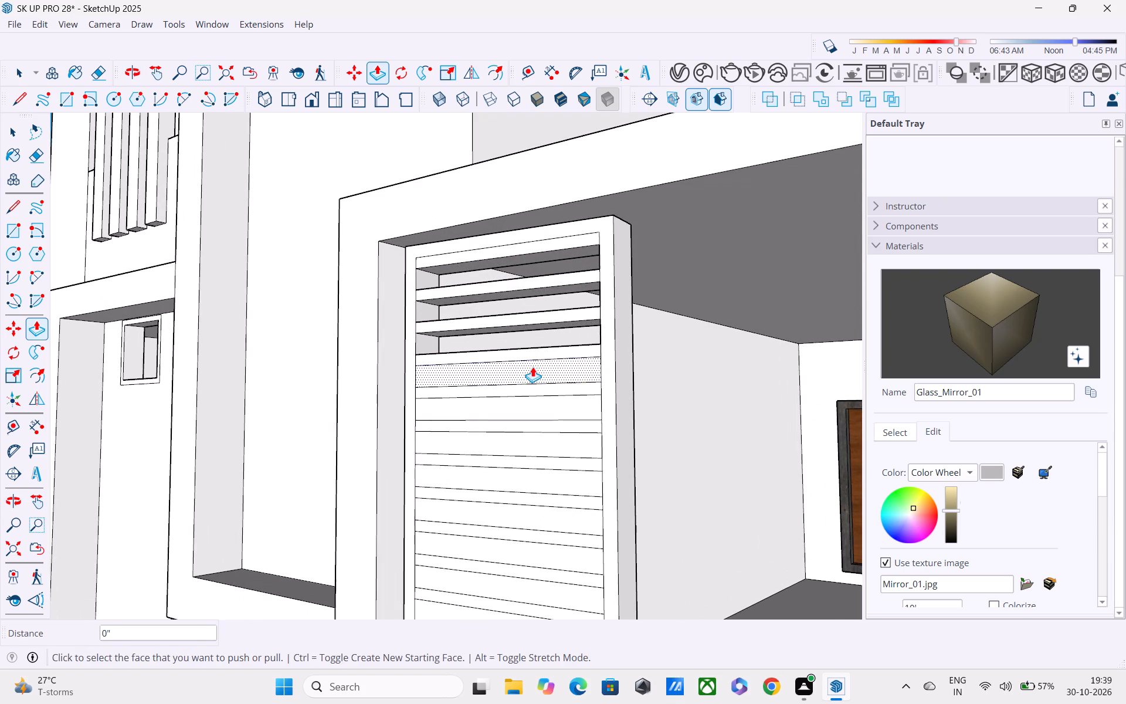
double_click(533, 367)
double_click(531, 402)
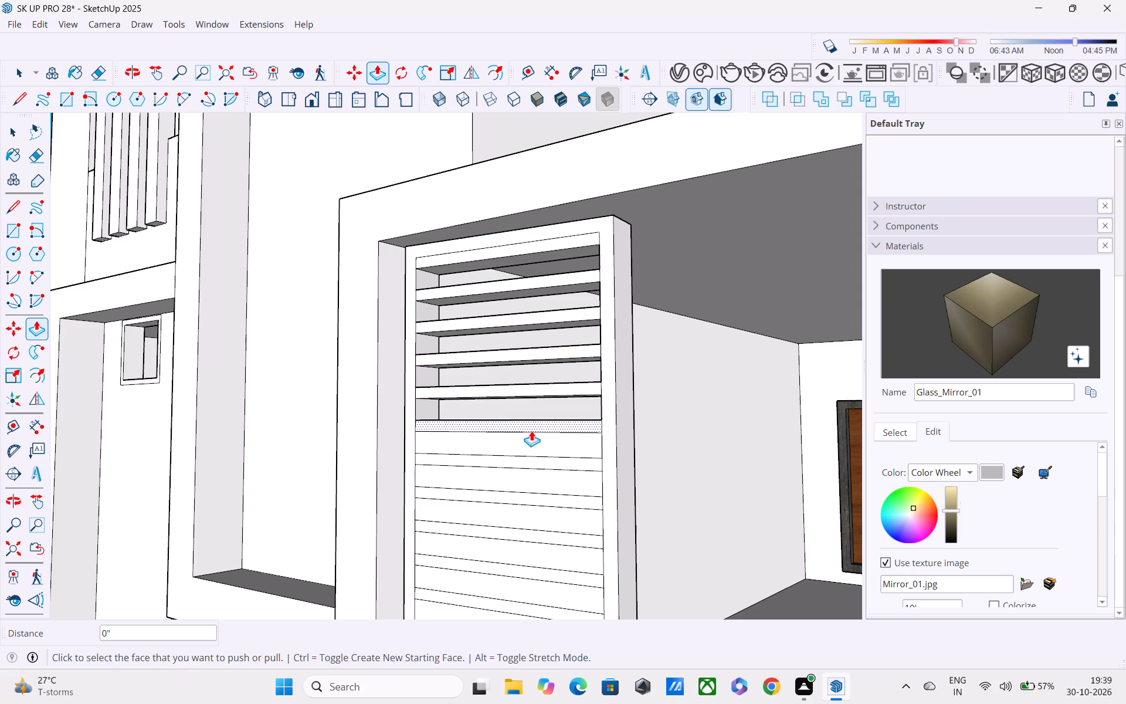
double_click(531, 431)
key("ctrl+z")
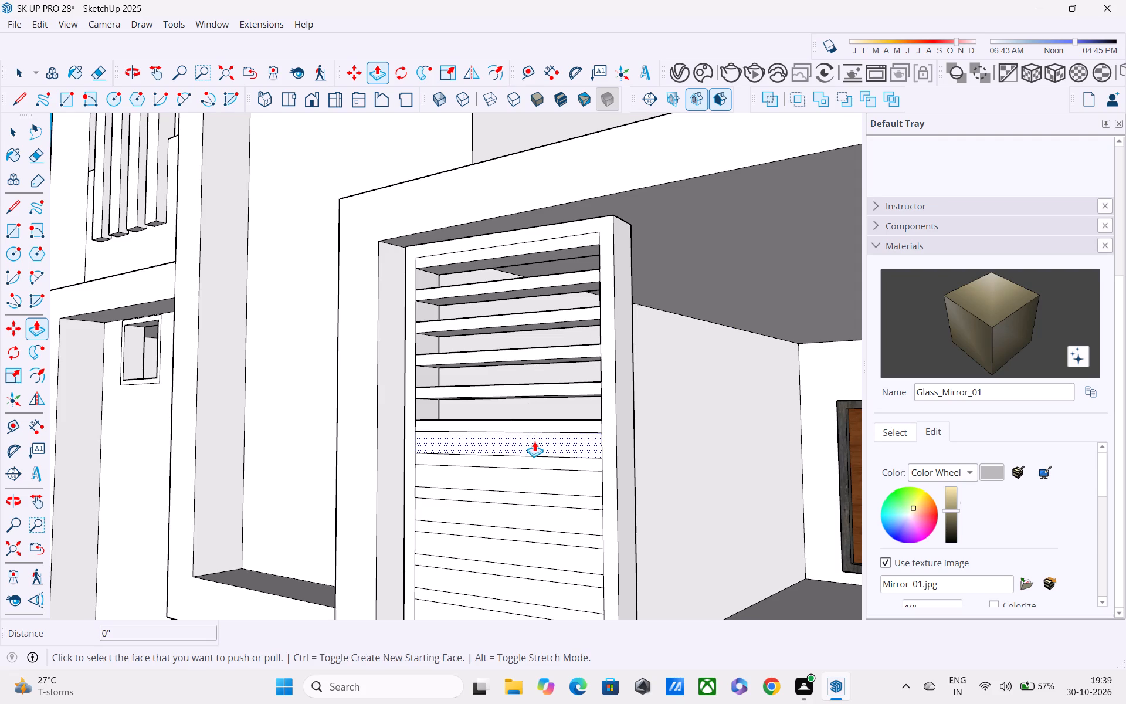
Push the remaining ten gap faces back by the same depth, opening the louvres down to the panel's bottom.
double_click(534, 441)
double_click(533, 472)
middle_click_drag(533, 473, 537, 365)
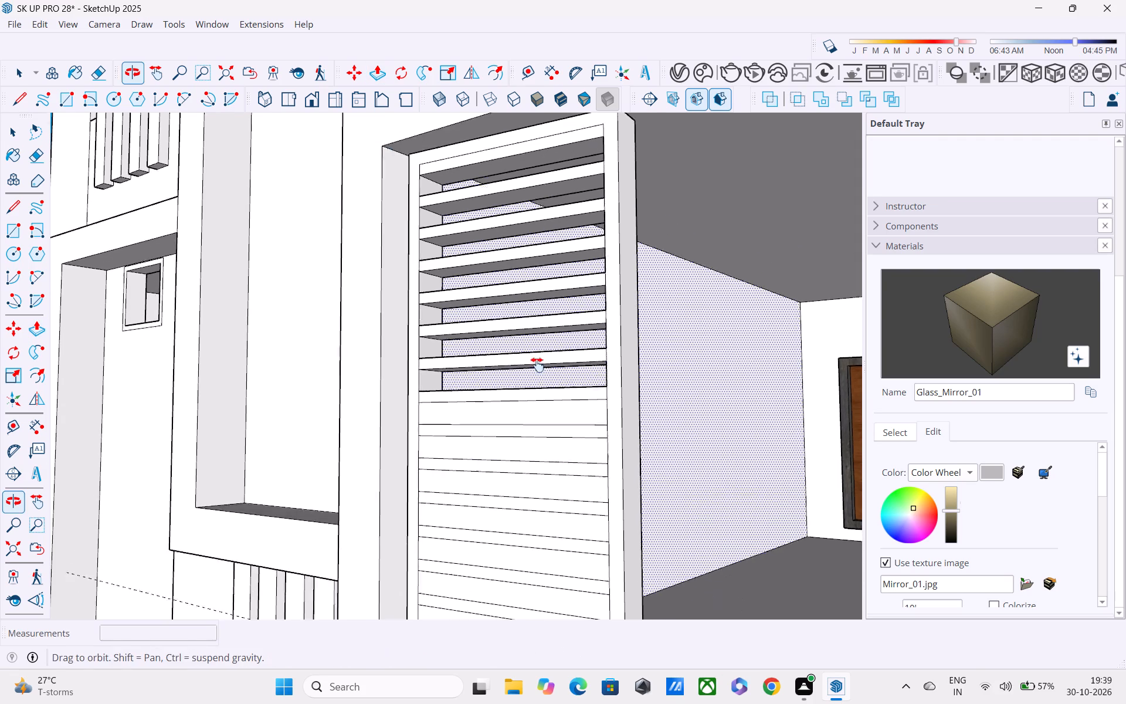
middle_click_drag(537, 365, 540, 348)
double_click(538, 348)
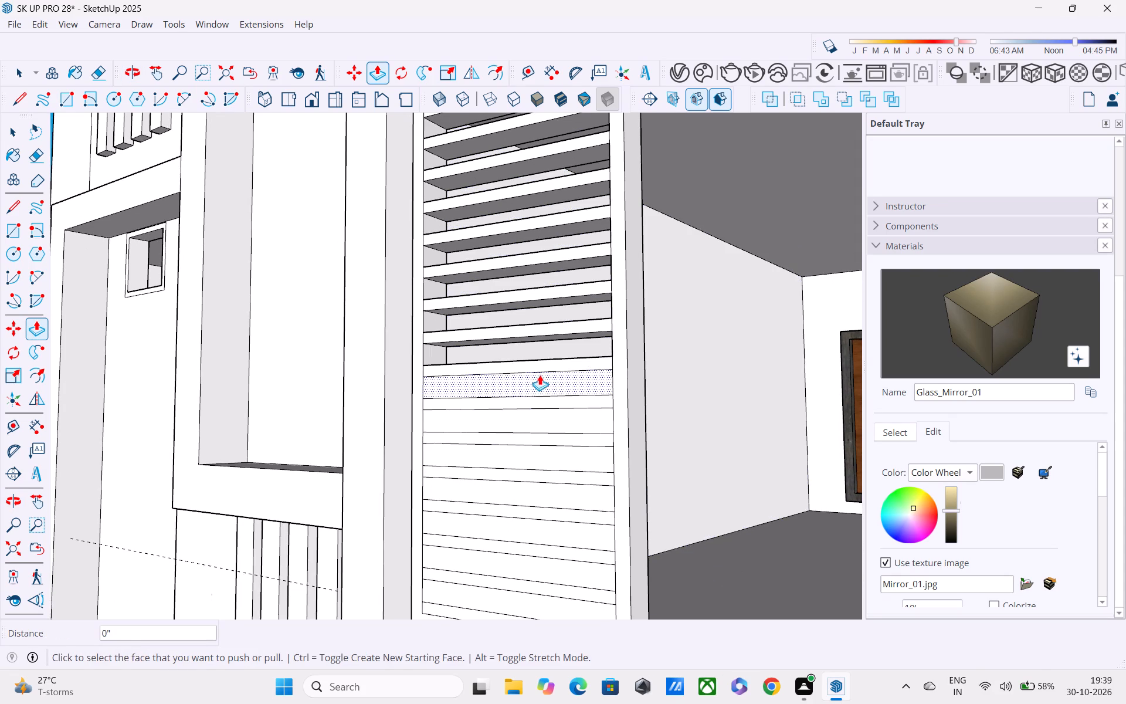
double_click(540, 375)
double_click(551, 414)
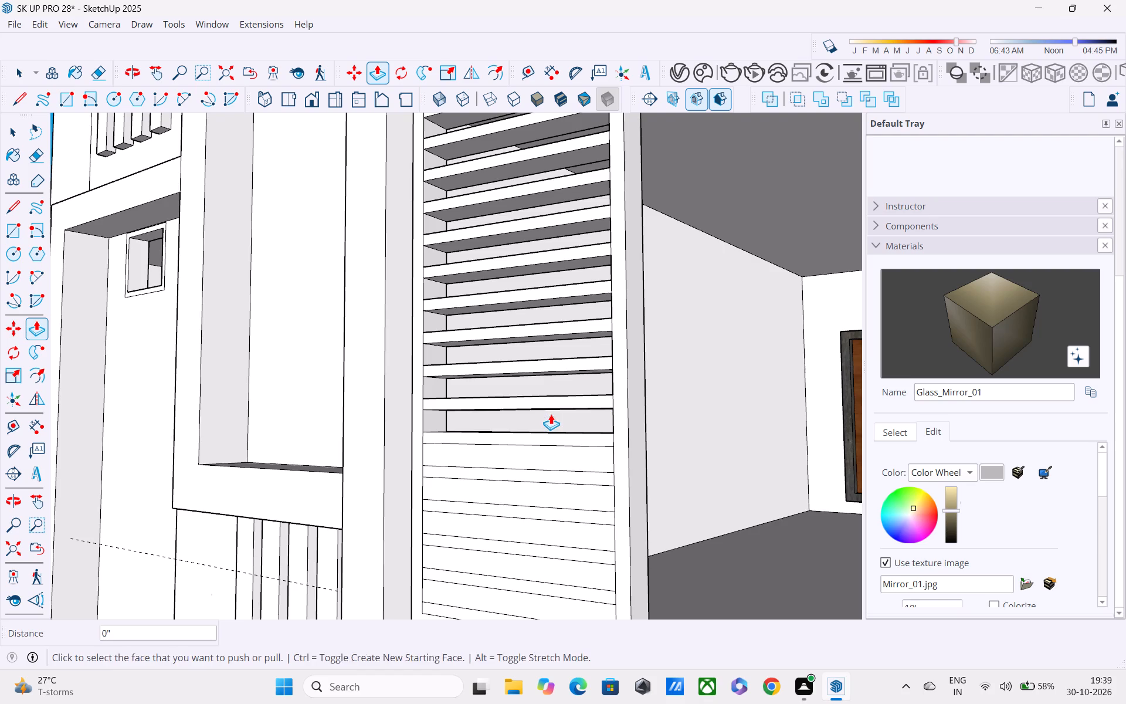
middle_click_drag(551, 416, 567, 295, "shift")
double_click(567, 290)
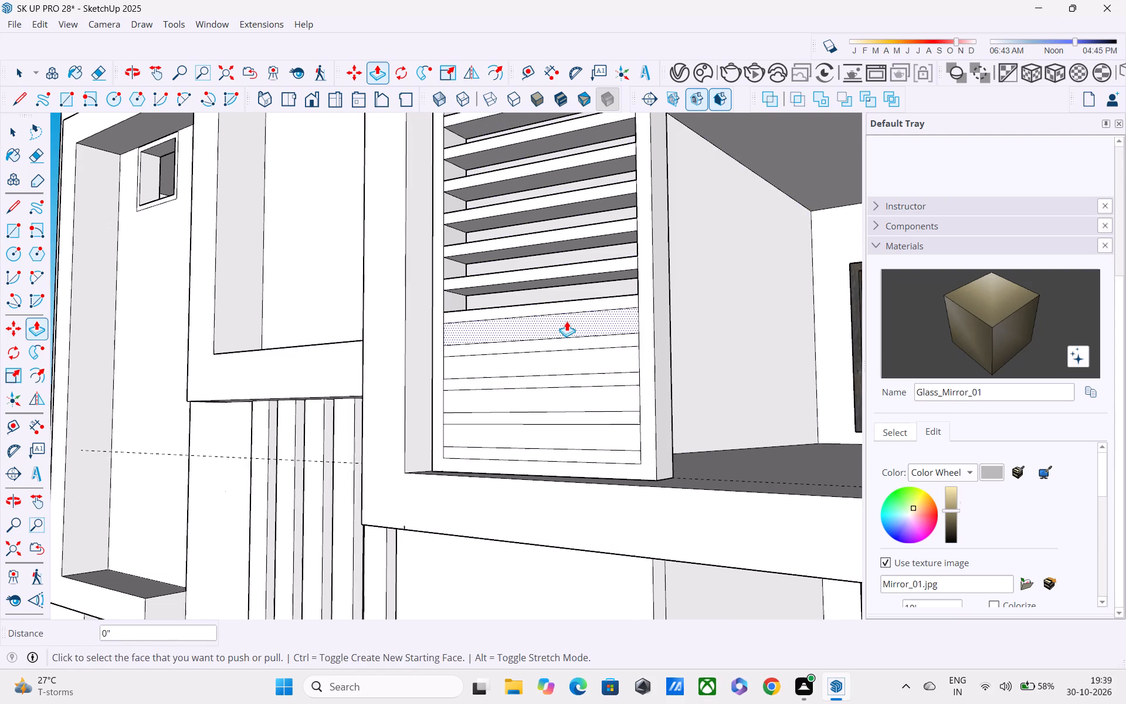
double_click(567, 323)
double_click(567, 358)
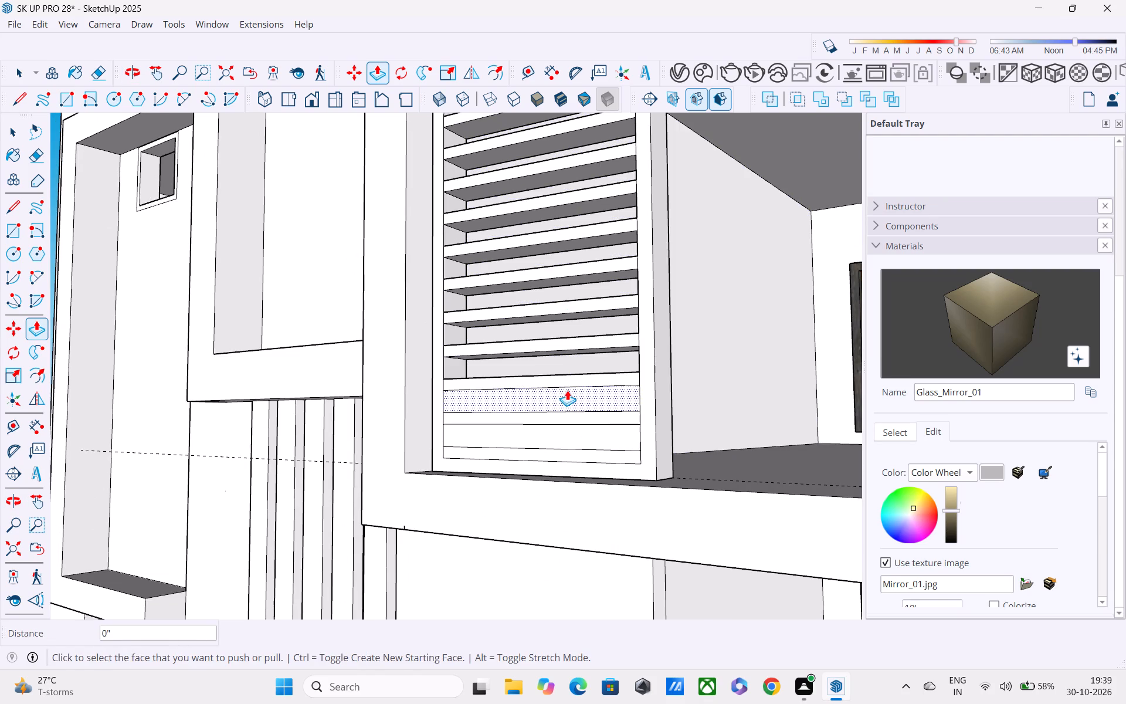
double_click(568, 391)
double_click(571, 435)
Paint the outer side face of the louvred balcony panel with the Wood_Veneer_15_1K material from the Wood collection.
scroll(571, 436, "down", 2)
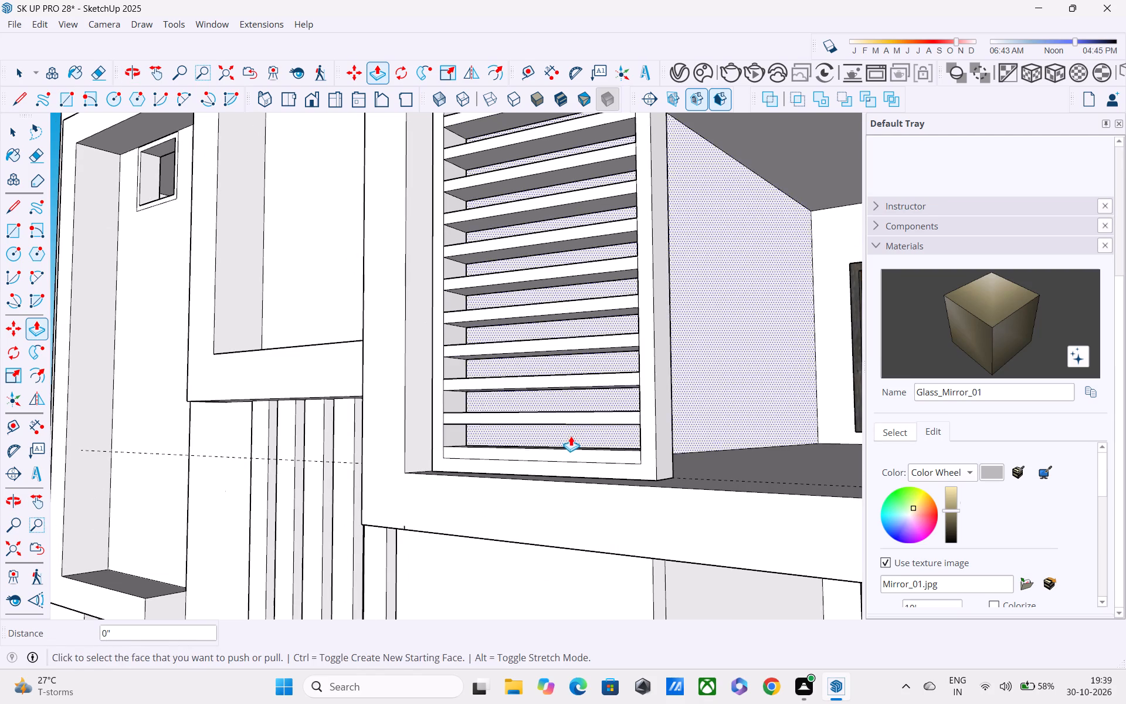
middle_click_drag(571, 436, 648, 486)
scroll(651, 466, "down", 5)
middle_click_drag(655, 460, 652, 382)
scroll(652, 376, "down", 5)
middle_click_drag(654, 380, 473, 417)
key("space")
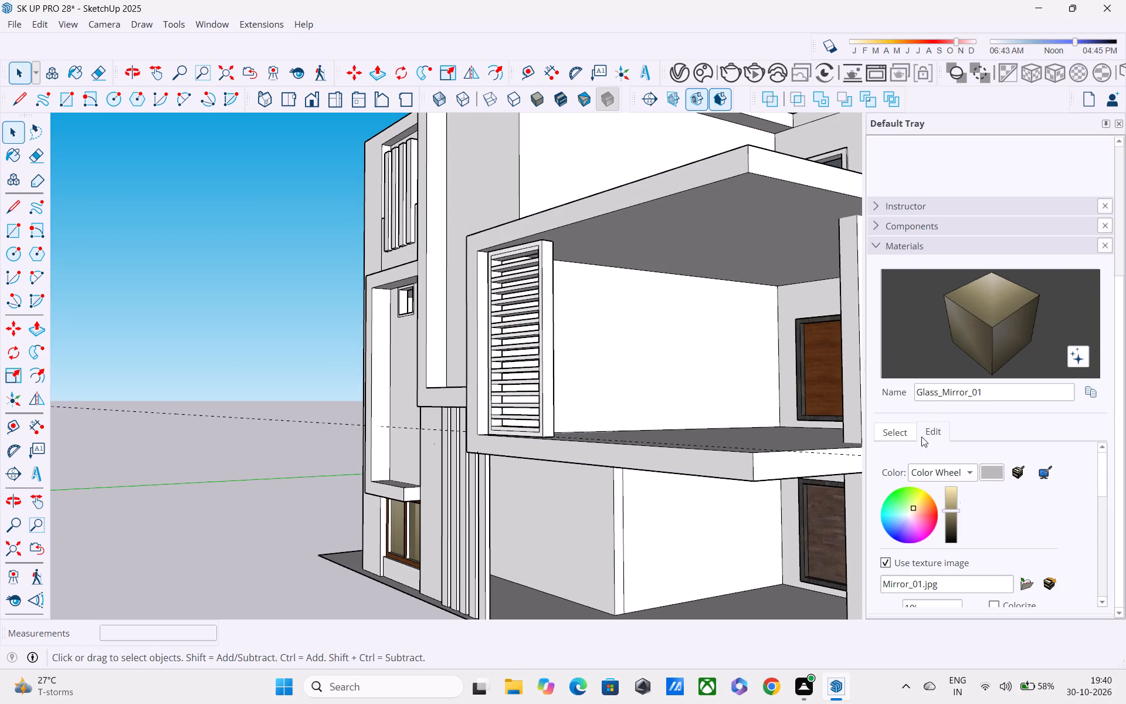
left_click(890, 436)
left_click(959, 453)
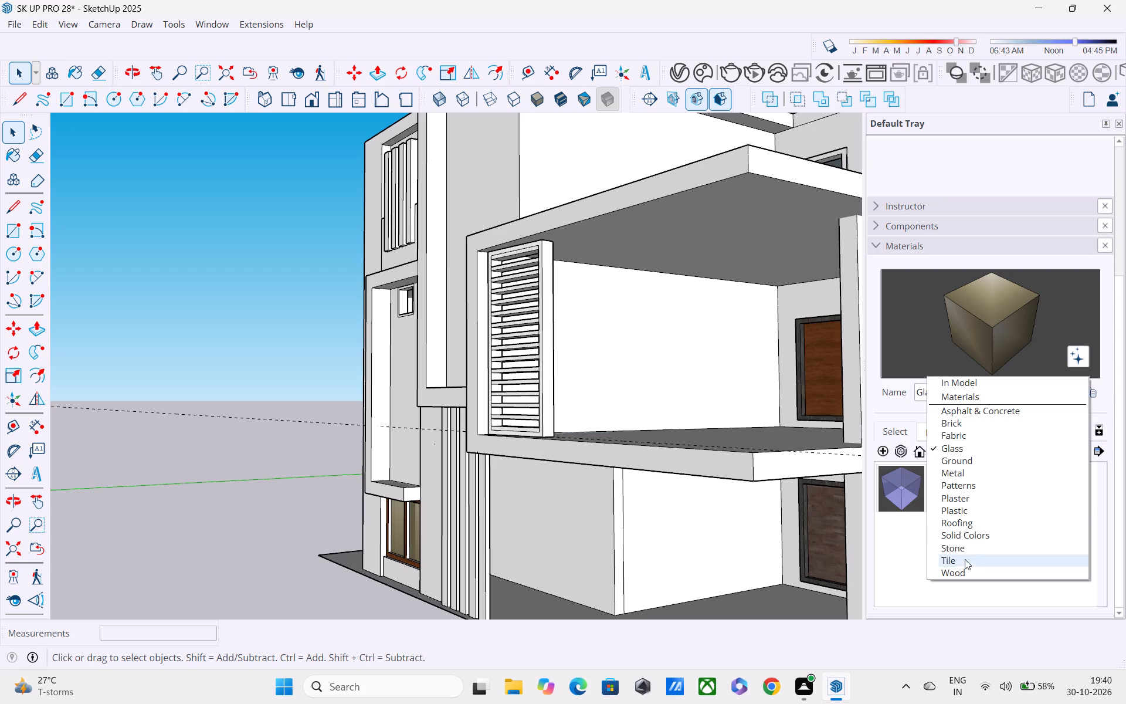
left_click(966, 570)
left_click(955, 526)
scroll(601, 294, "up", 2)
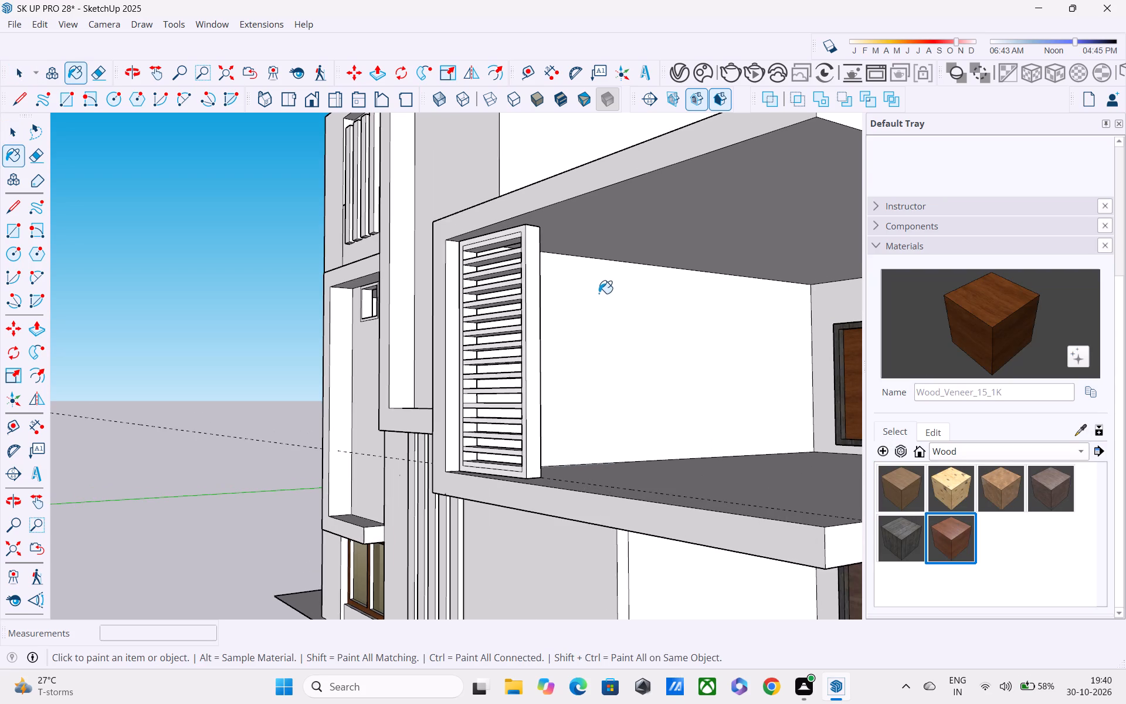
left_click(527, 251)
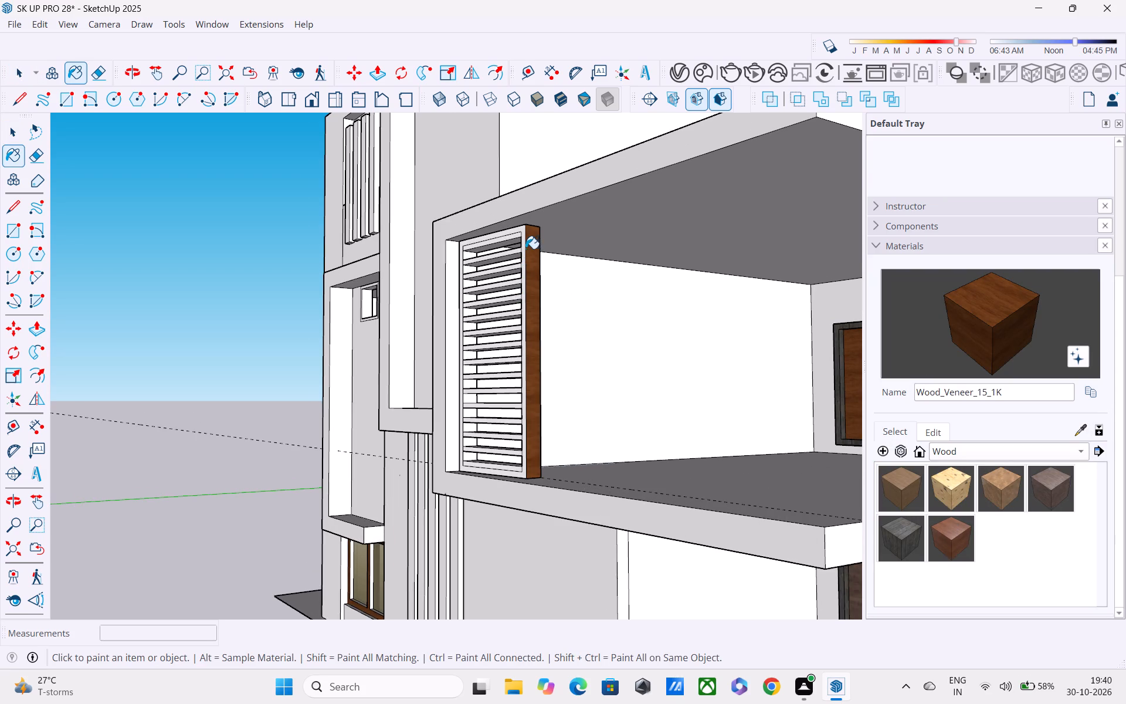
Paint the louvred panel's front frame, top inner strip and first slat below it with Wood_Veneer_15_1K.
left_click(515, 234)
left_click(515, 234)
scroll(516, 239, "up", 1)
middle_click_drag(516, 239, 547, 273)
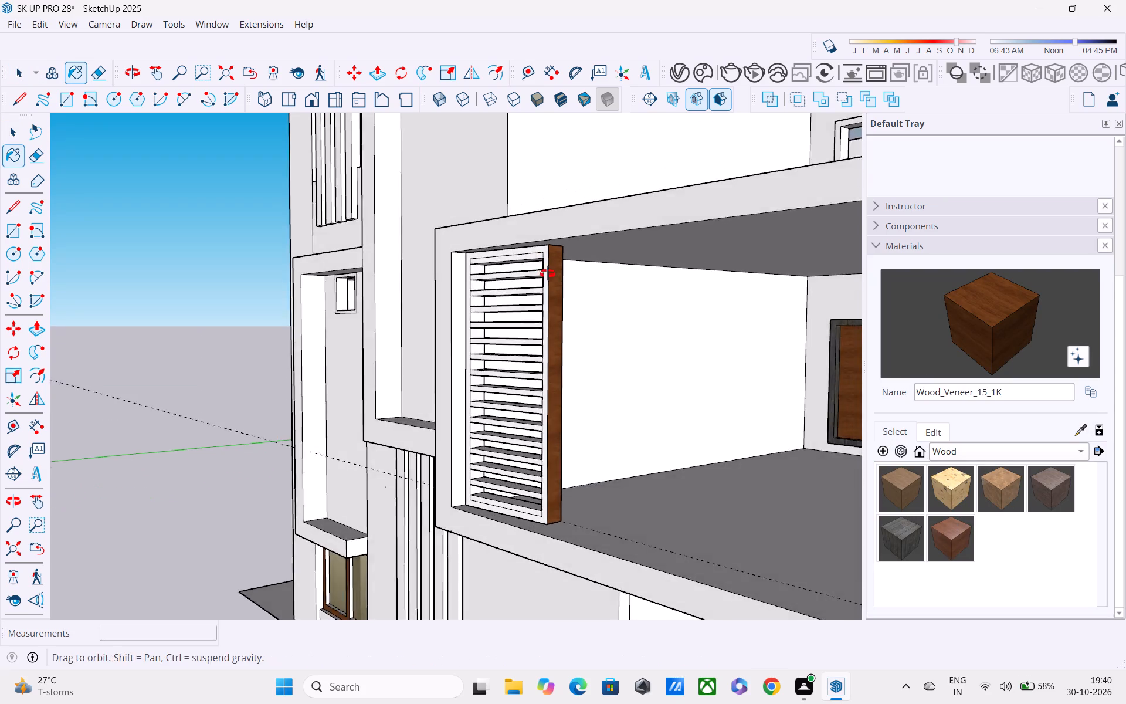
middle_click_drag(547, 273, 548, 273)
scroll(518, 248, "up", 6)
left_click(510, 259)
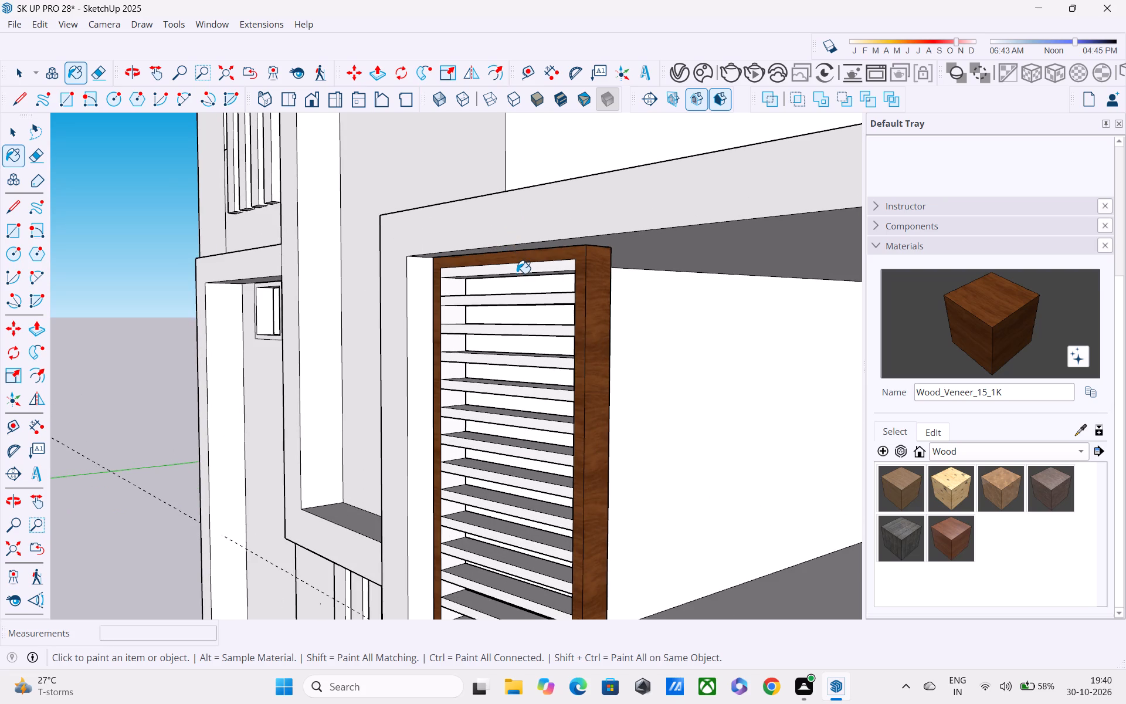
left_click(517, 273)
left_click(525, 298)
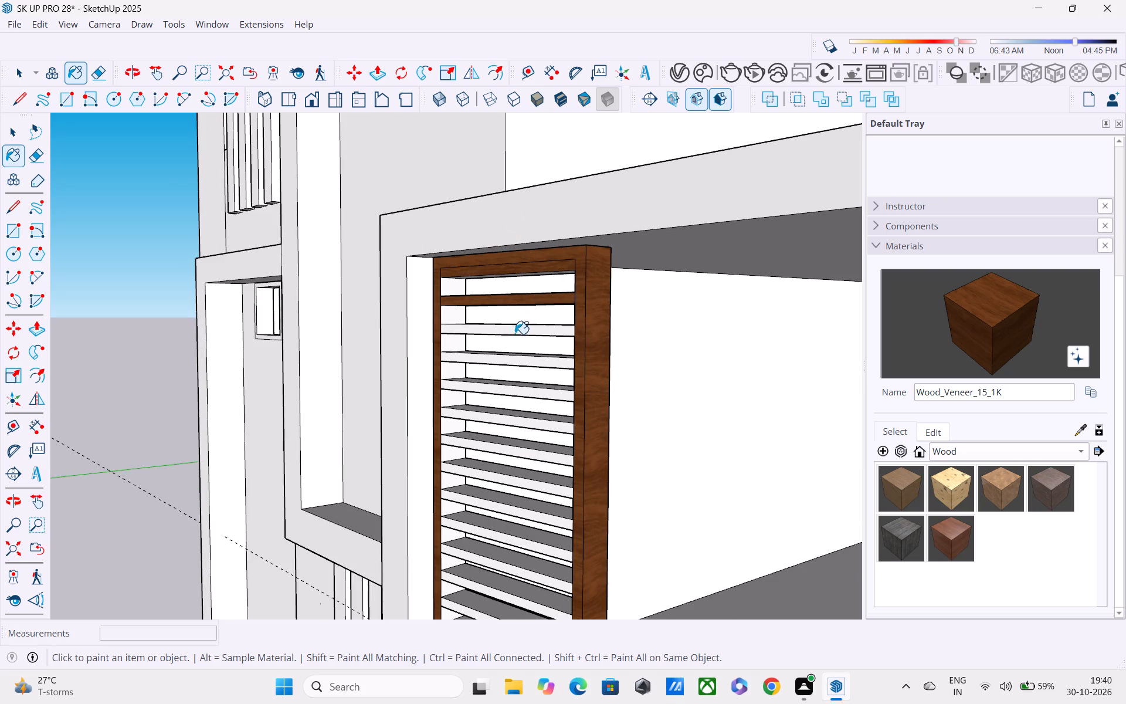
Paint the louvred panel's outer side face with the Wood_Planks_01_1K material.
left_click(891, 539)
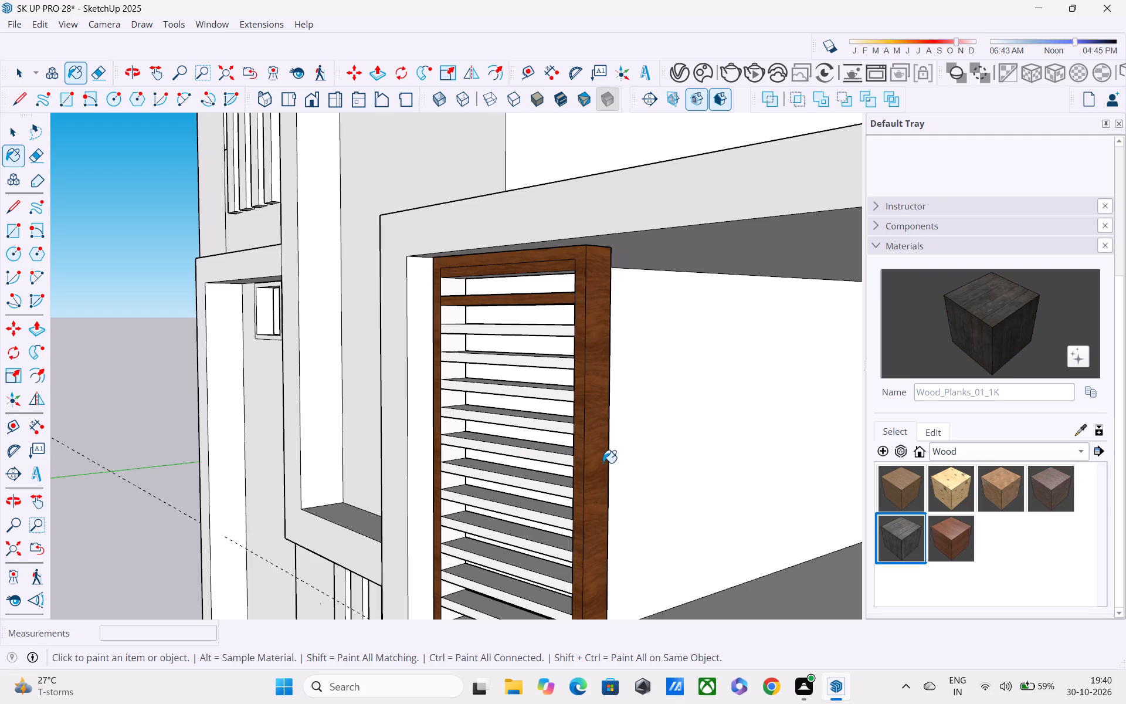
left_click(603, 463)
middle_click_drag(567, 422, 749, 438)
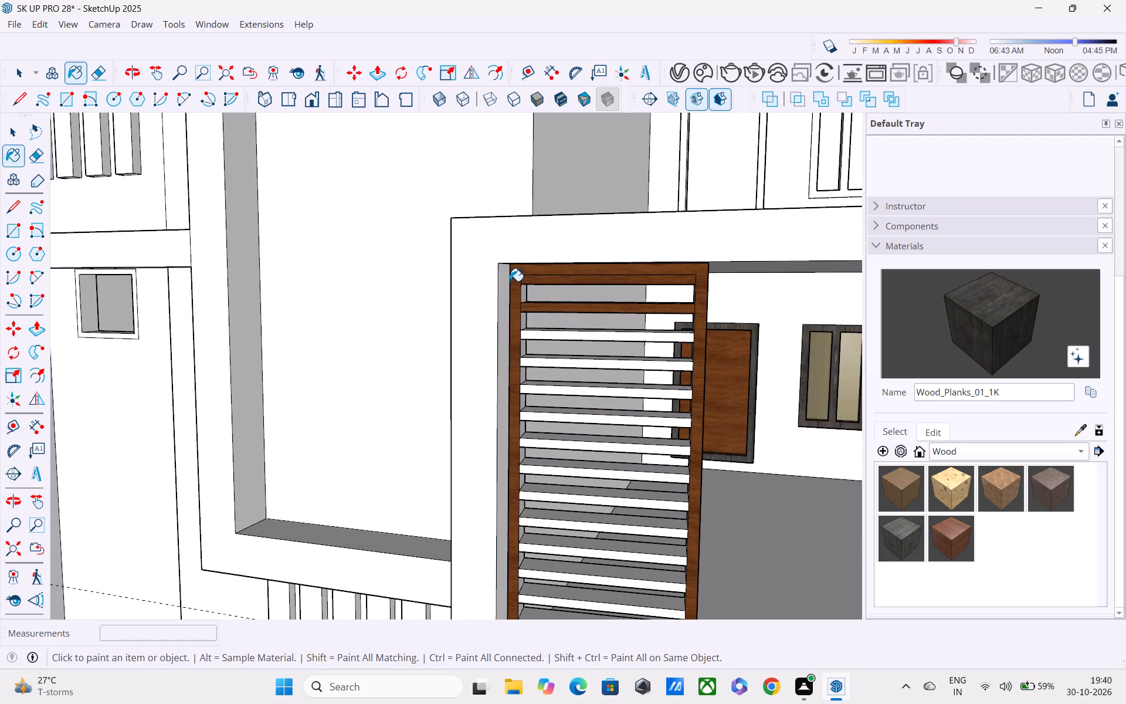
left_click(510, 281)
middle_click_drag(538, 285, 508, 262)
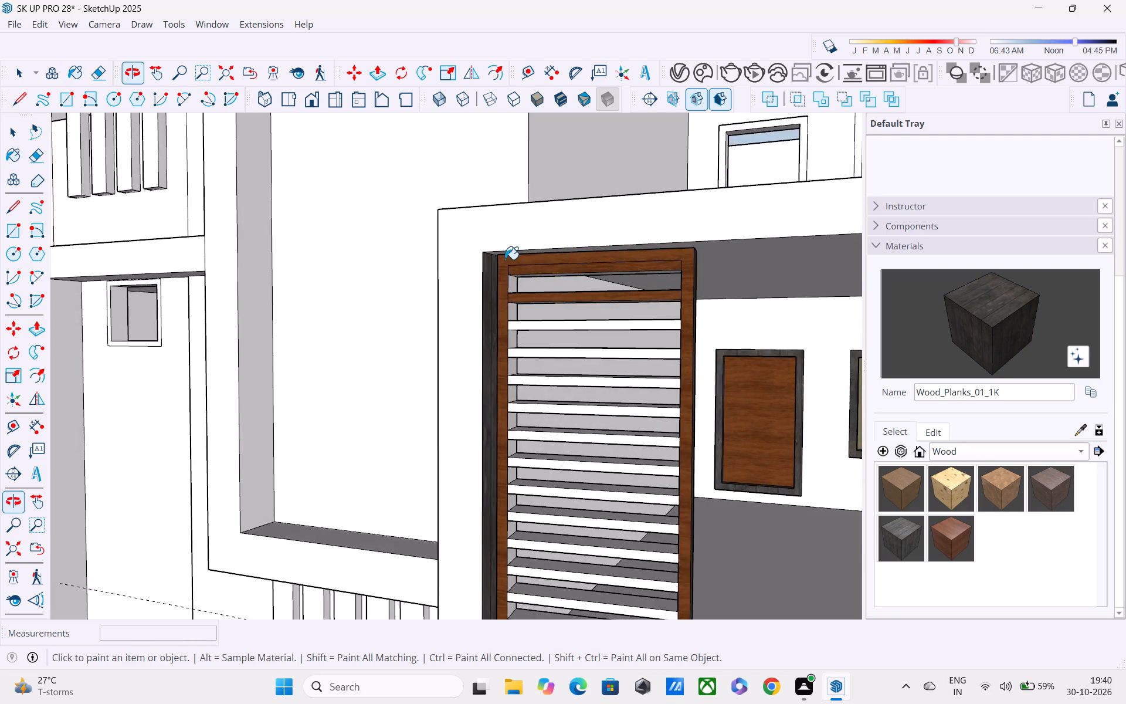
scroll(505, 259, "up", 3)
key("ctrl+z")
Paint the louvred balcony panel's front frame with the Wood_Planks_01_1K material.
left_click(499, 323)
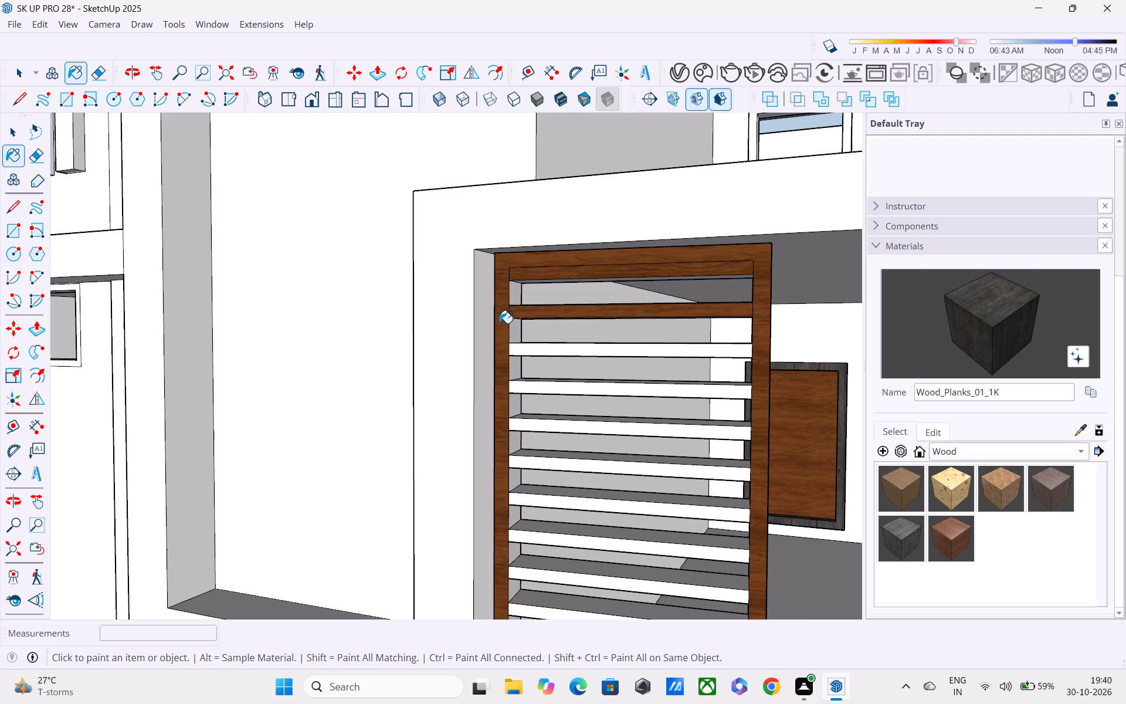
Paint the front faces of the four uppermost unpainted slats with Wood_Veneer_15_1K from the Wood collection.
scroll(507, 277, "down", 4)
middle_click_drag(533, 317, 510, 181, "shift")
scroll(536, 320, "down", 2)
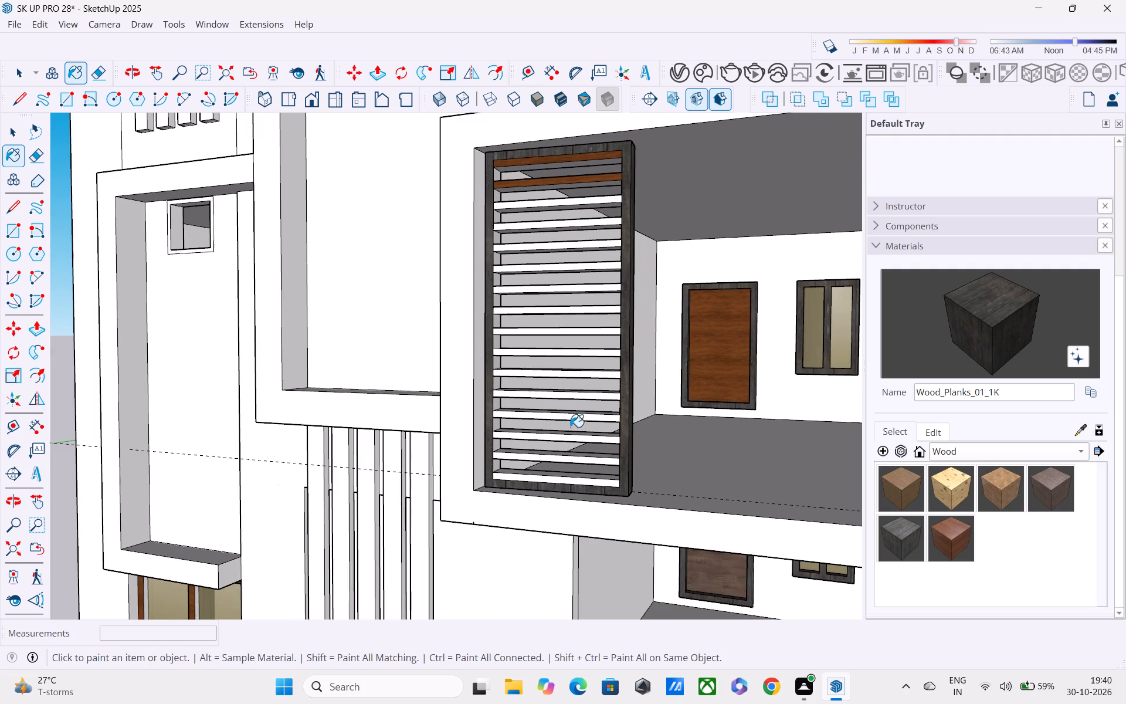
left_click(972, 543)
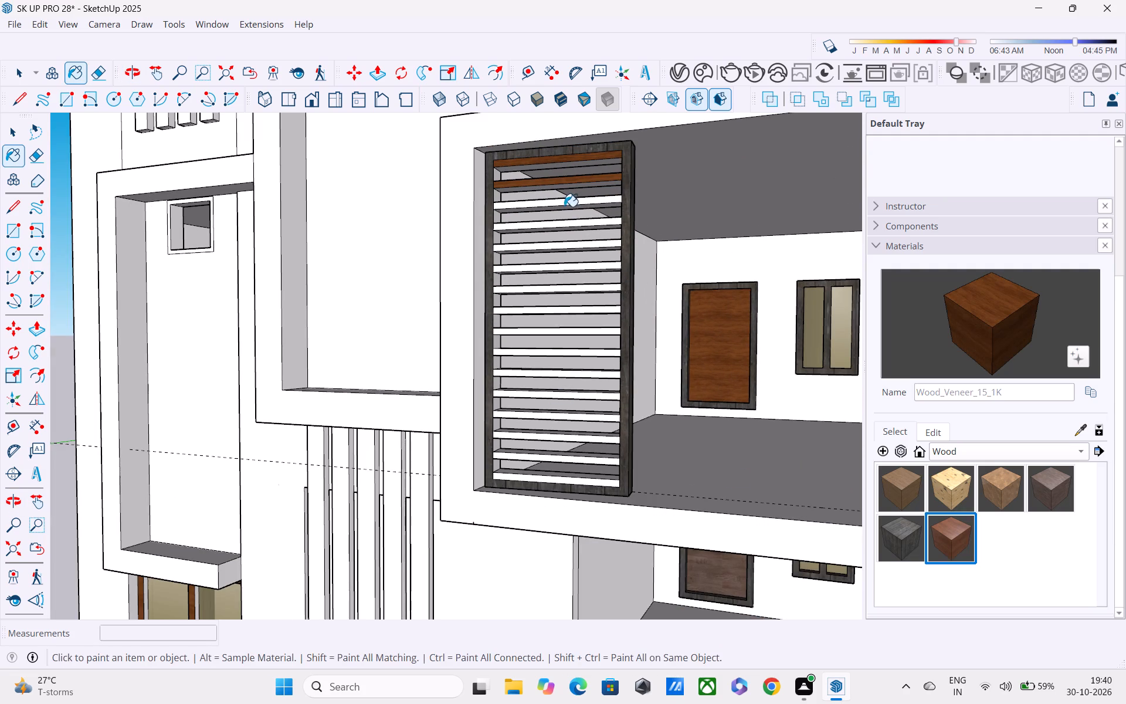
left_click(564, 206)
scroll(561, 203, "up", 7)
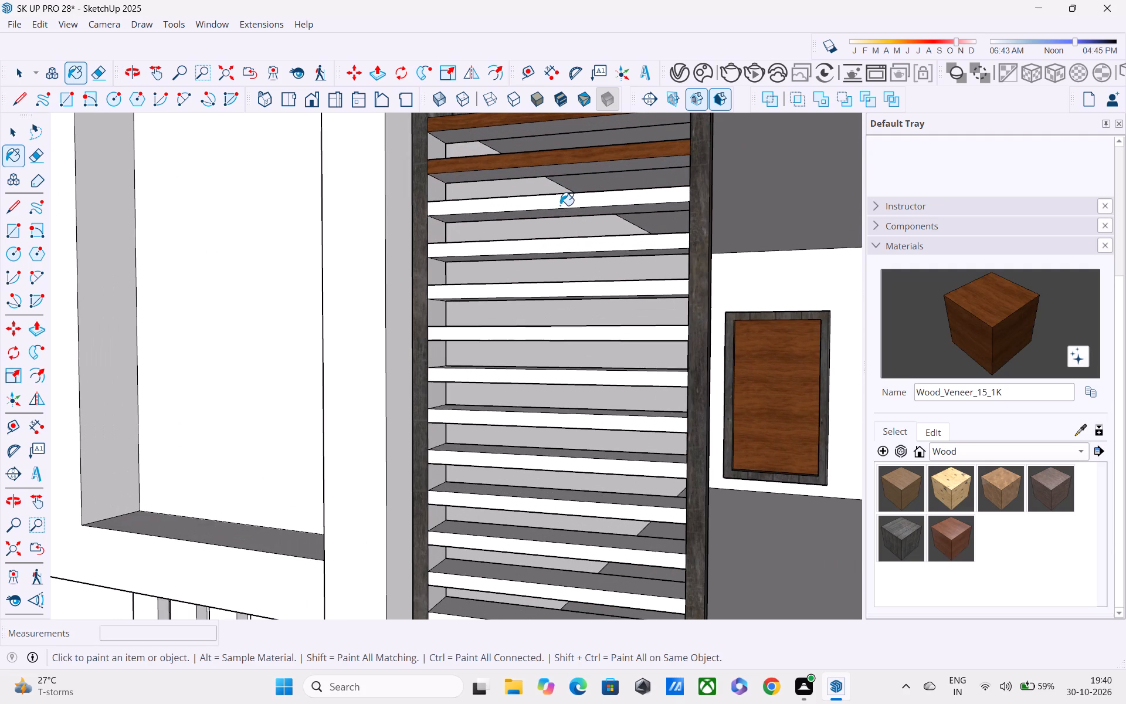
left_click(559, 203)
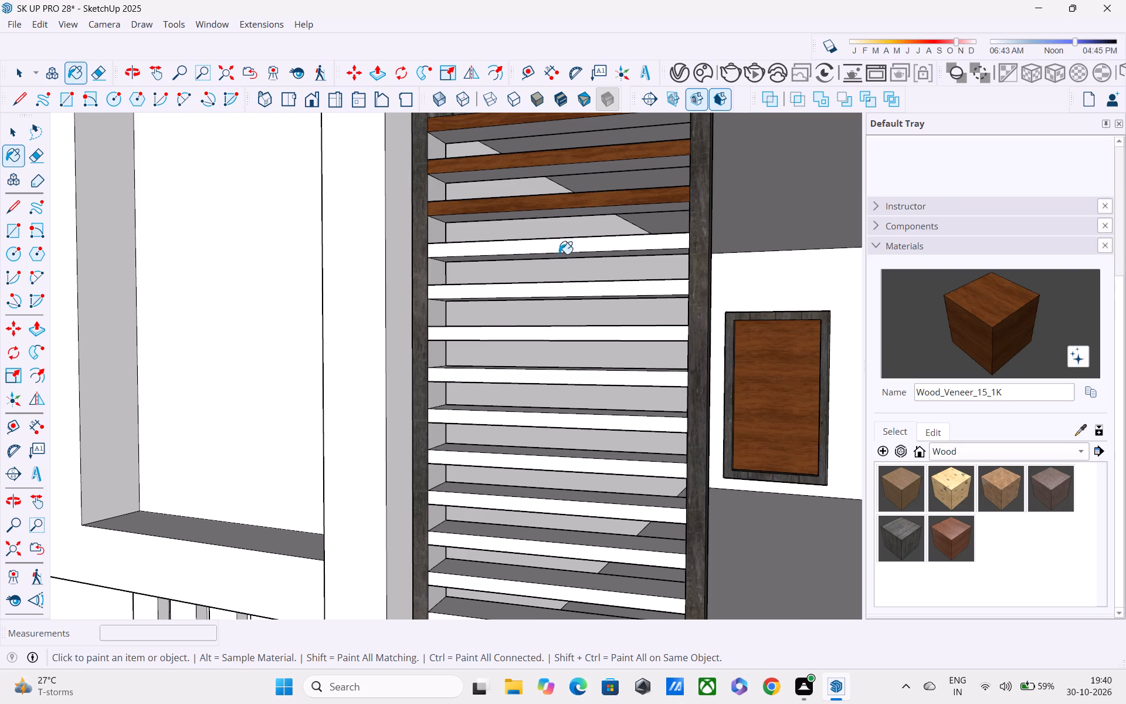
middle_click_drag(559, 269, 532, 307)
scroll(526, 304, "up", 2)
left_click(525, 303)
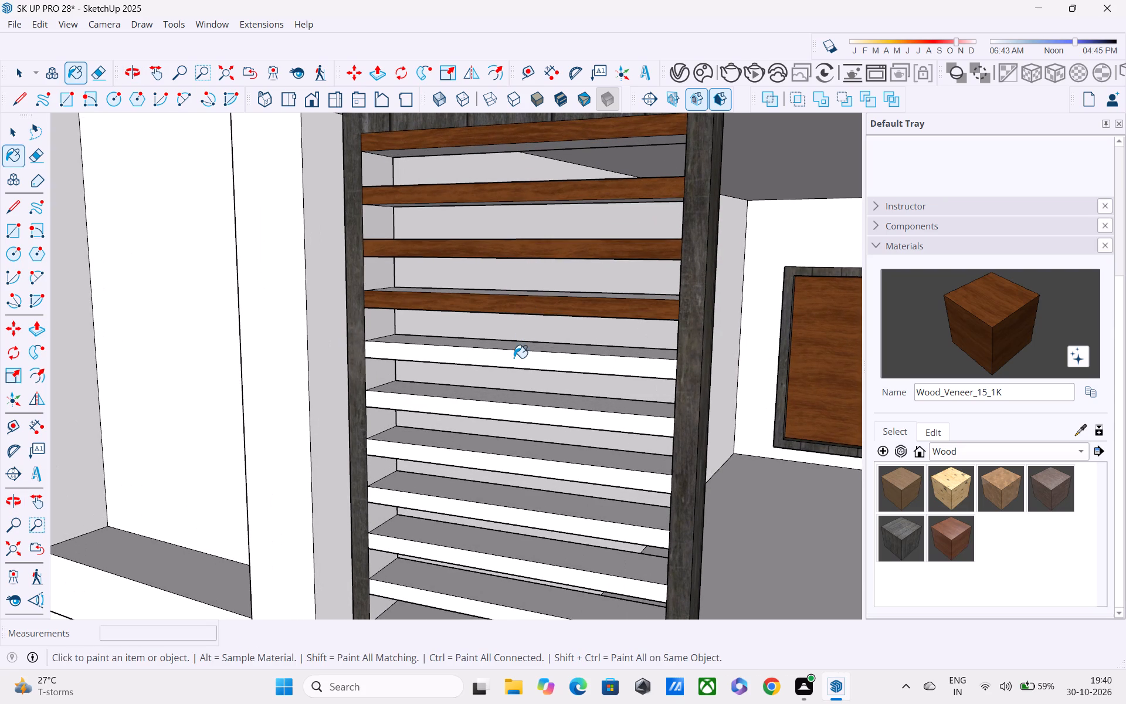
left_click(514, 358)
left_click(513, 411)
Paint the front faces of the next six slats down the louvred panel with Wood_Veneer_15_1K.
middle_click_drag(513, 411, 513, 383, "shift")
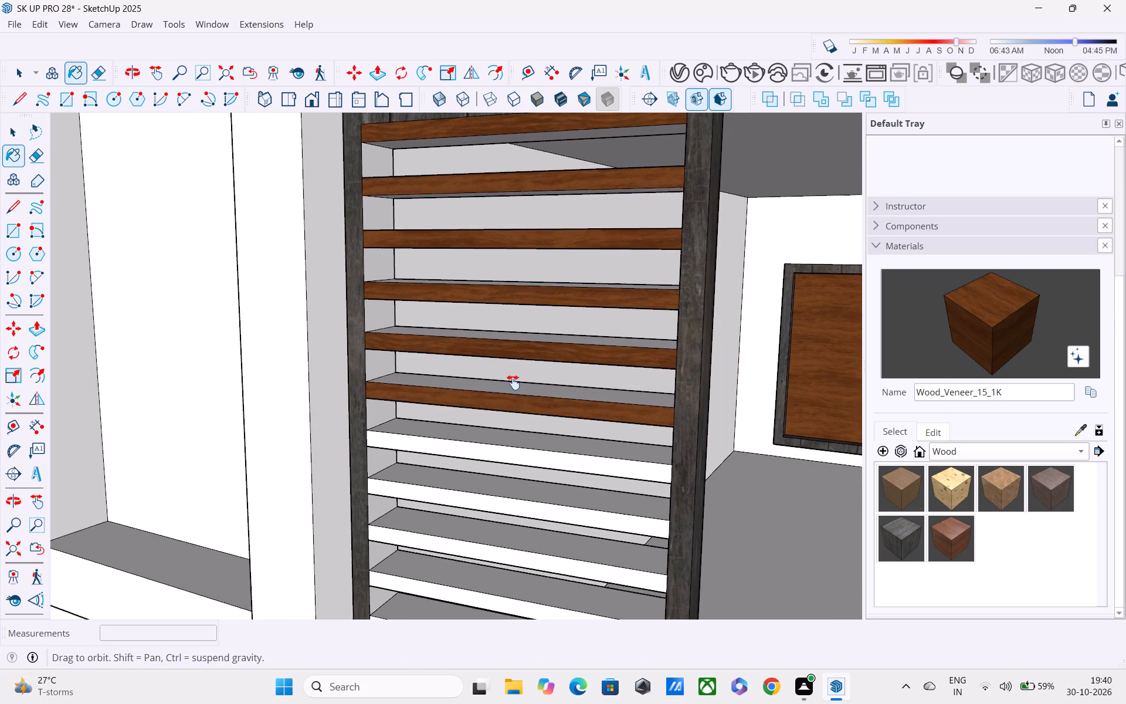
middle_click_drag(513, 383, 517, 307, "shift")
scroll(515, 363, "up", 2)
left_click(515, 363)
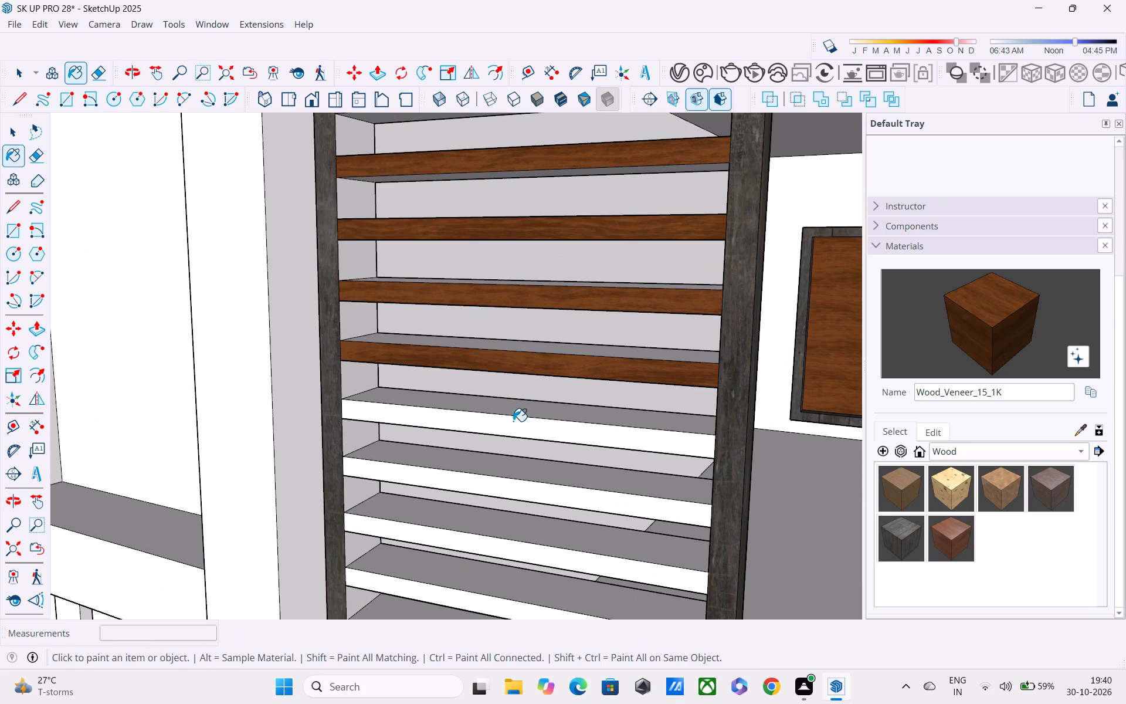
left_click(513, 421)
middle_click_drag(513, 424, 513, 300, "shift")
left_click(511, 366)
scroll(511, 375, "up", 1)
middle_click_drag(511, 375, 518, 275)
left_click(518, 345)
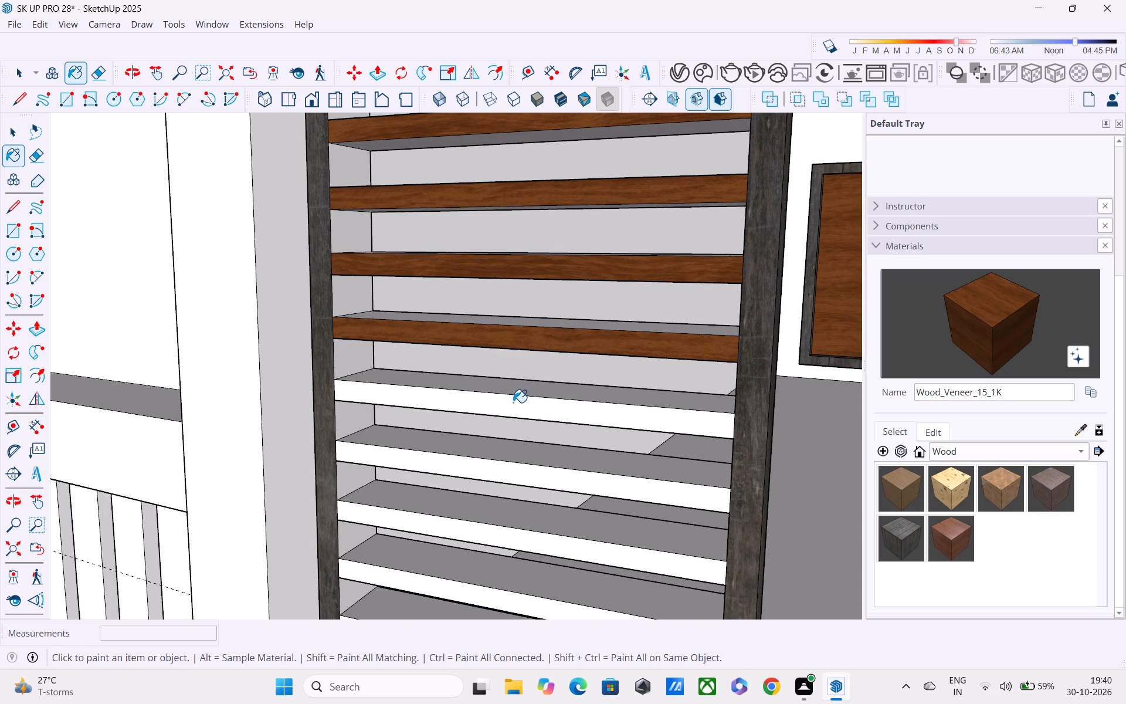
left_click(513, 402)
middle_click_drag(515, 378, 526, 245, "shift")
left_click(524, 327)
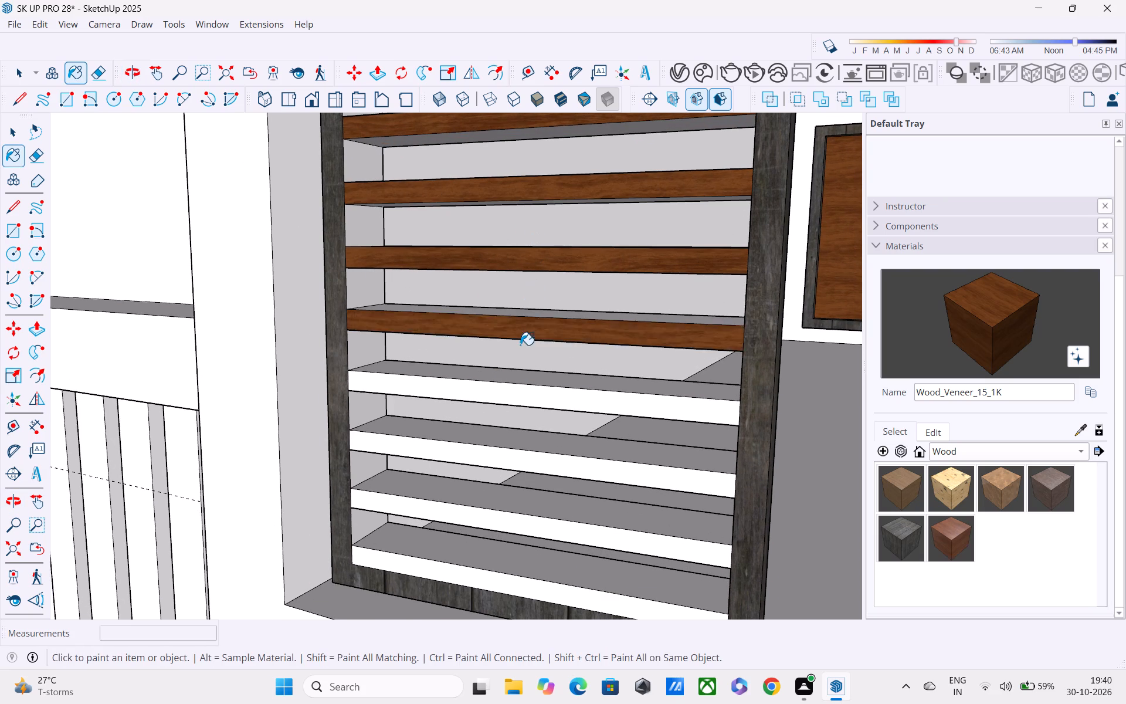
Paint the remaining three slat fronts and the bottom inner strip's front face with Wood_Veneer_15_1K.
middle_click_drag(519, 343, 519, 251, "shift")
left_click(517, 246)
left_click(515, 313)
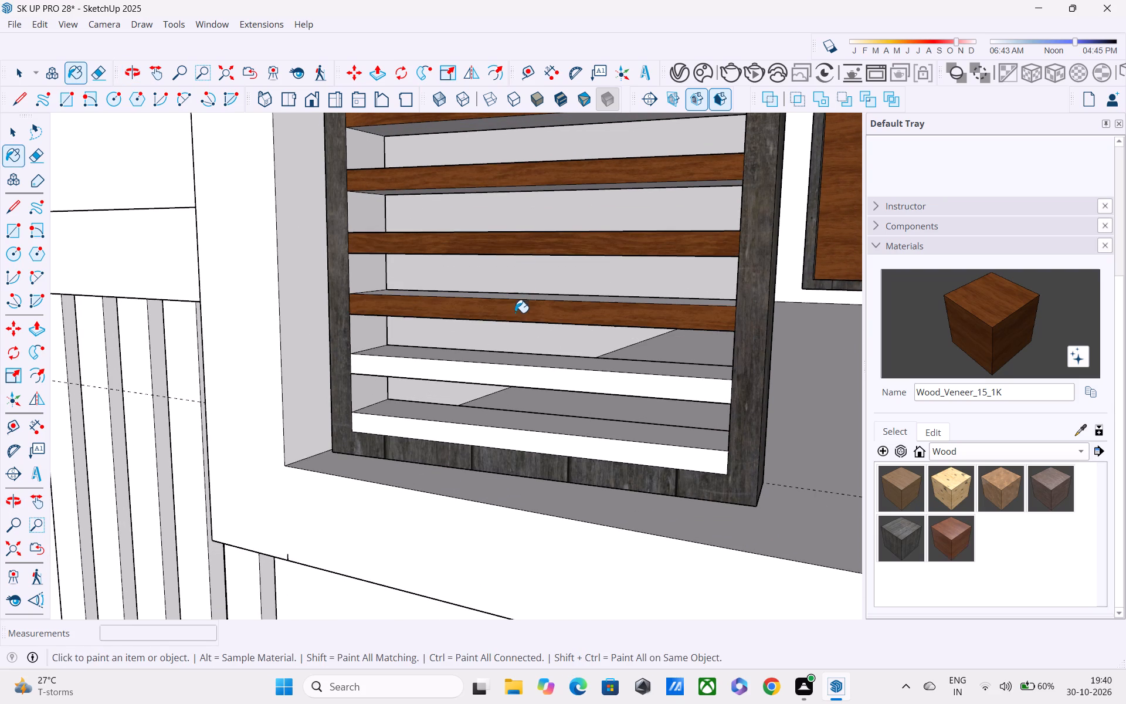
middle_click_drag(511, 314, 525, 263, "shift")
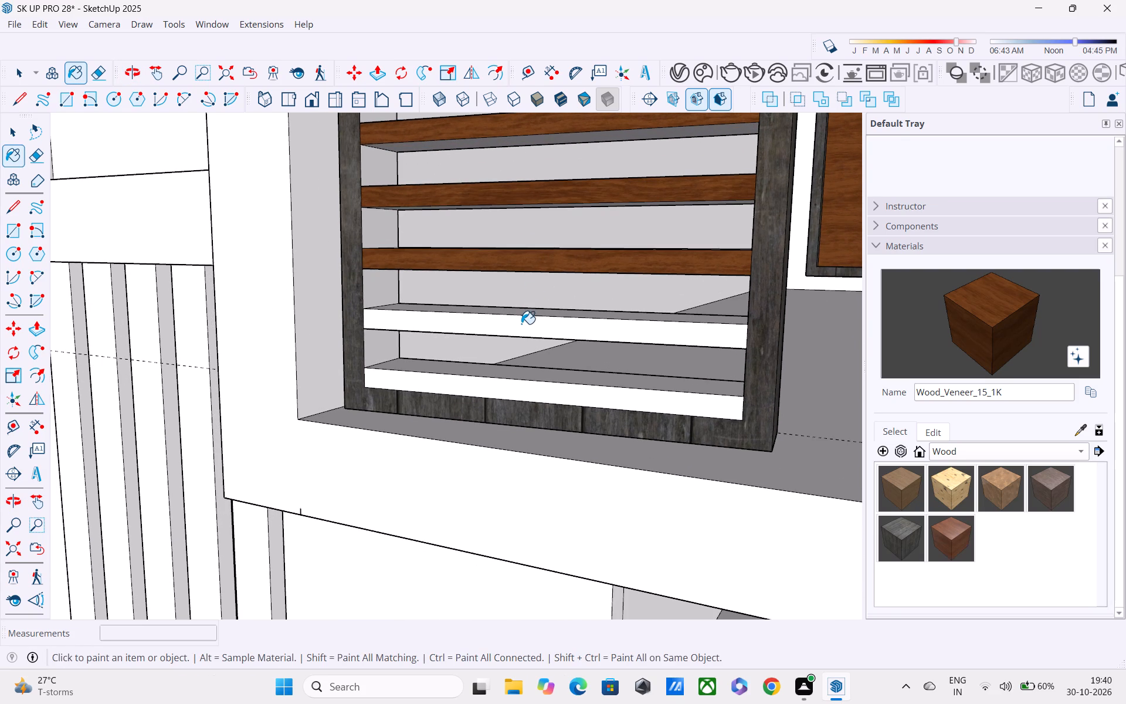
left_click(521, 324)
scroll(515, 358, "down", 1)
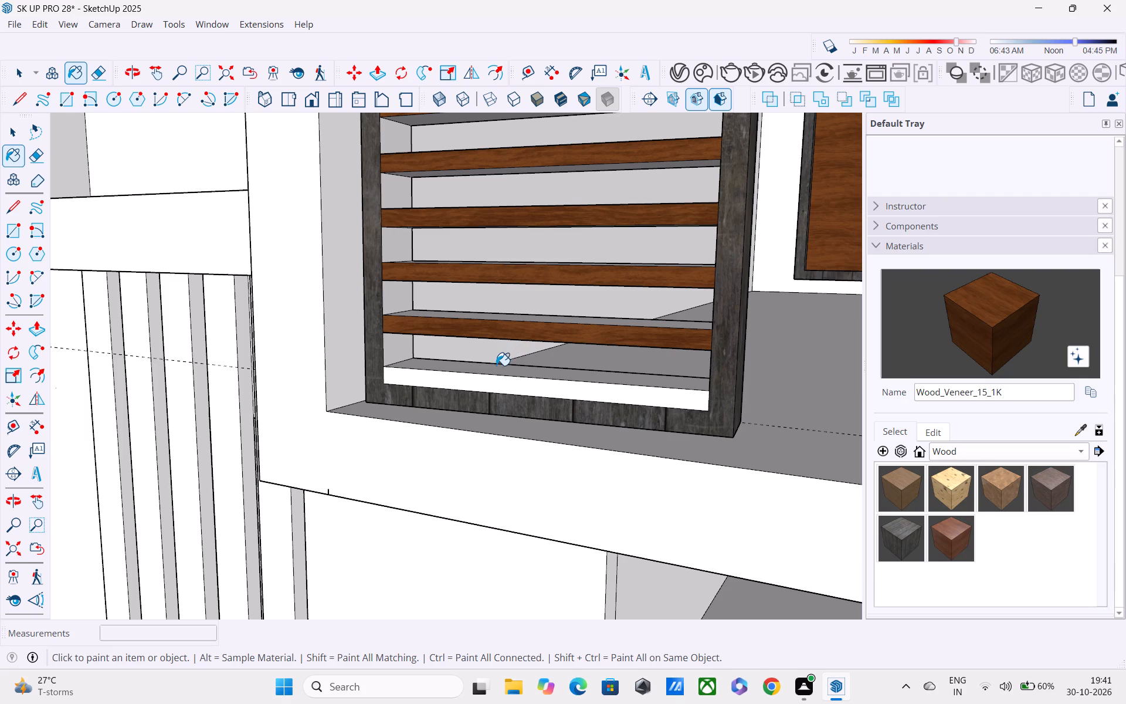
scroll(477, 346, "down", 4)
middle_click_drag(481, 391, 495, 433, "shift")
scroll(514, 421, "up", 3)
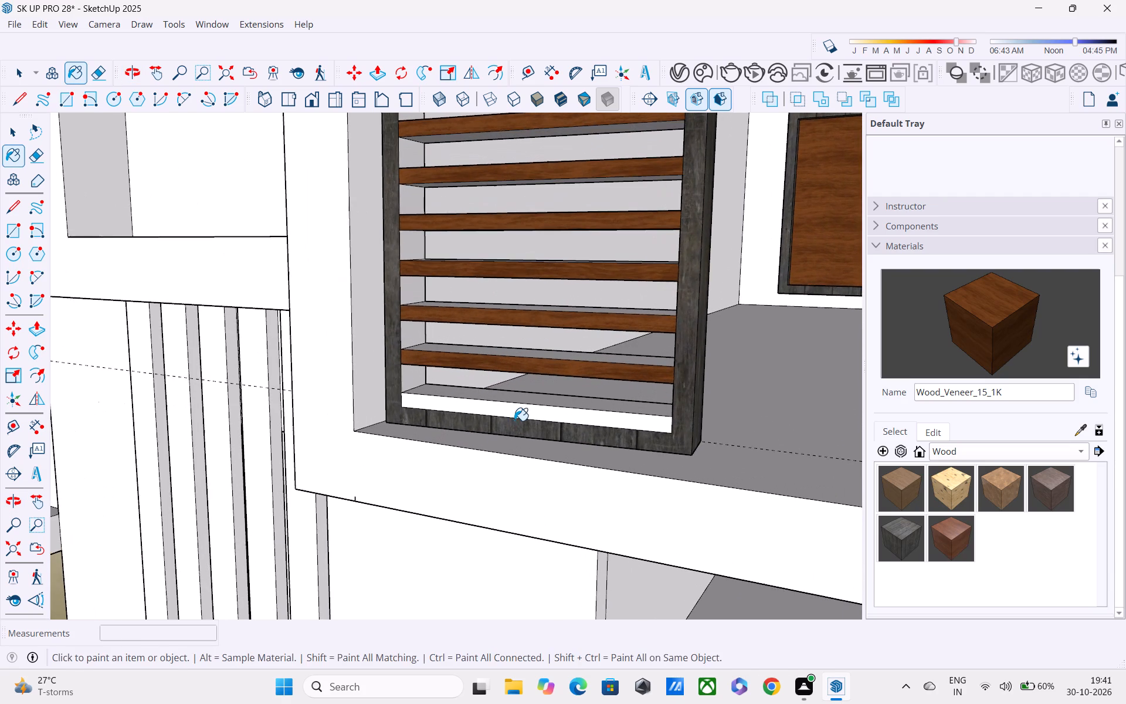
scroll(515, 419, "up", 3)
scroll(515, 419, "down", 1)
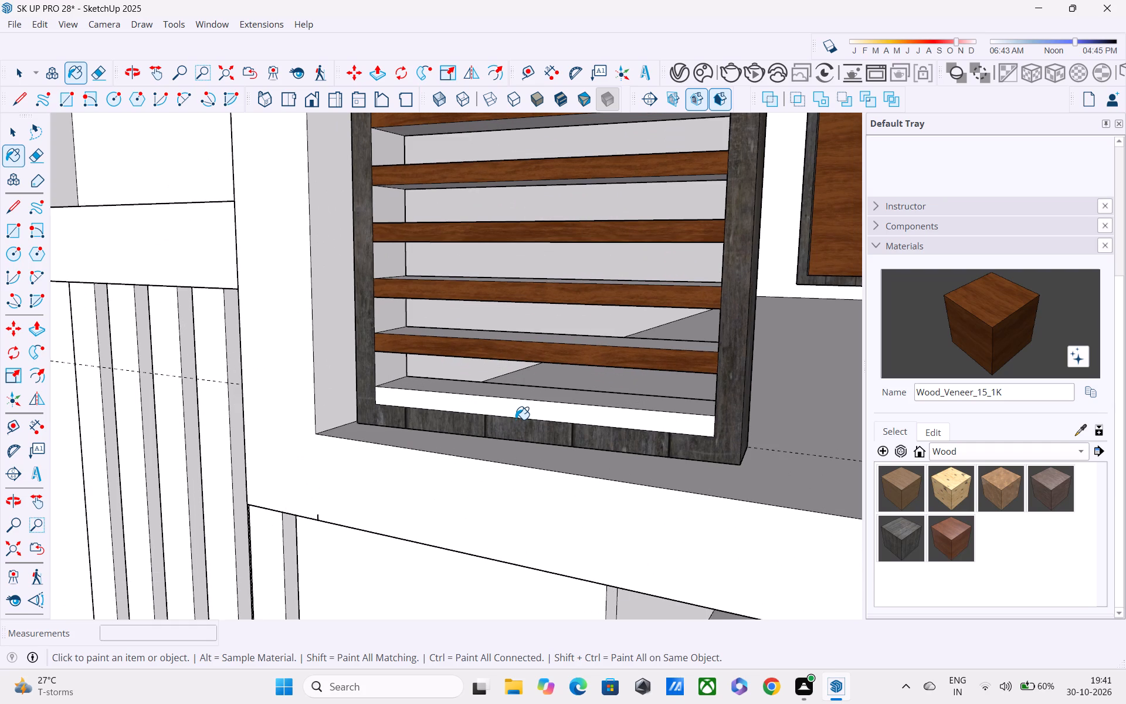
middle_click_drag(517, 424, 521, 444)
scroll(513, 425, "down", 4)
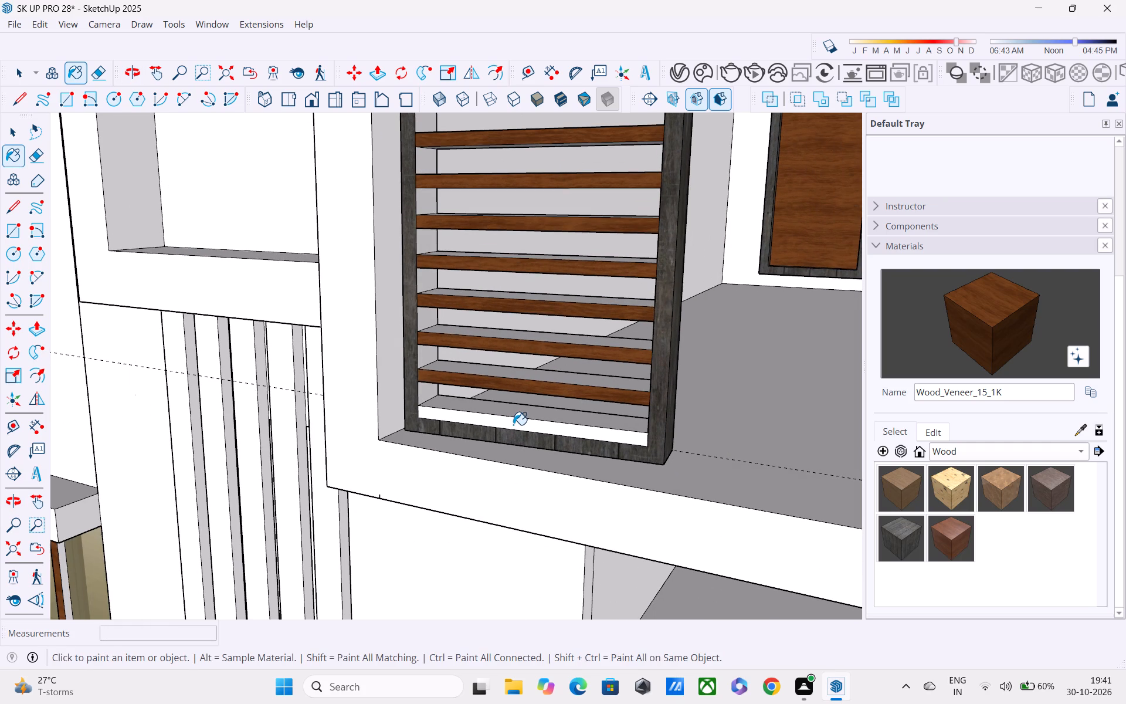
scroll(513, 425, "up", 2)
middle_click(513, 425)
scroll(511, 425, "up", 3)
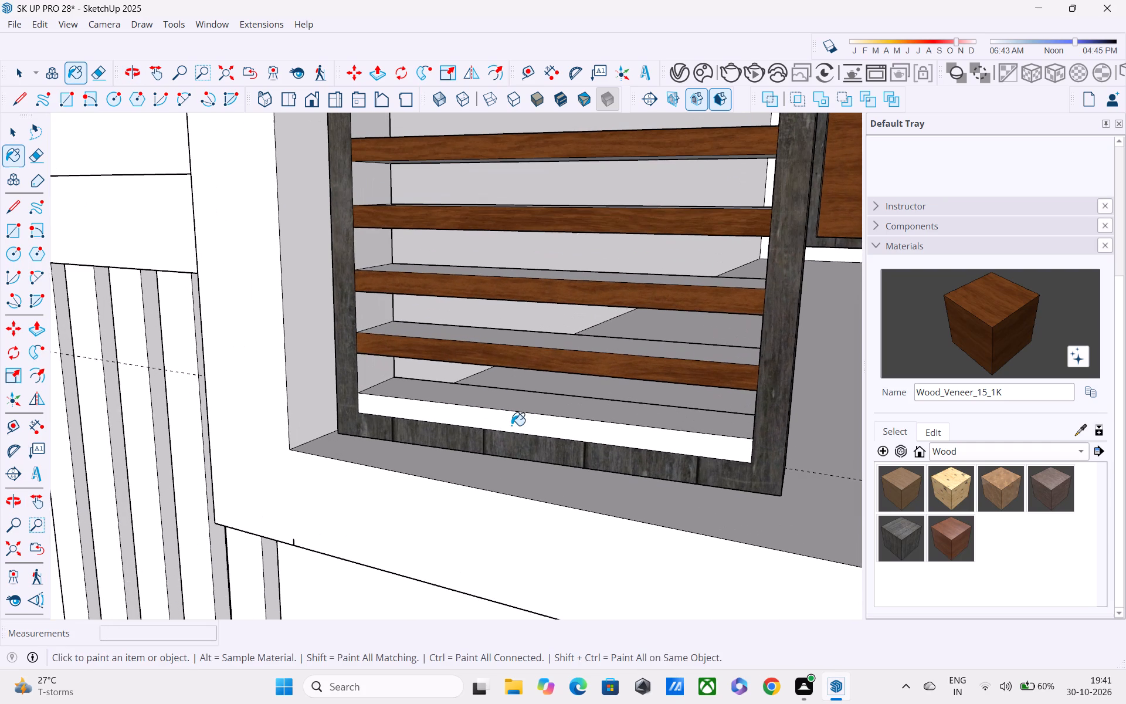
left_click(508, 418)
Paint the top faces of the bottom inner strip and the two slats above it with Wood_Veneer_15_1K.
left_click(510, 404)
middle_click_drag(513, 409, 523, 448, "shift")
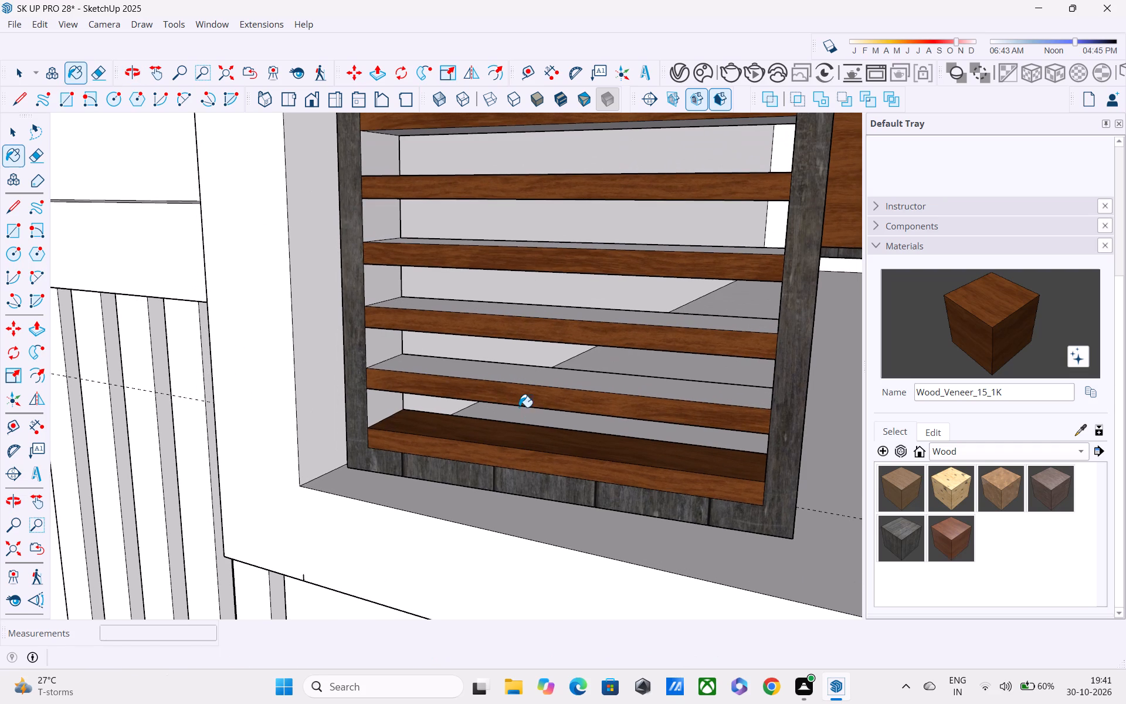
left_click(515, 369)
left_click(516, 308)
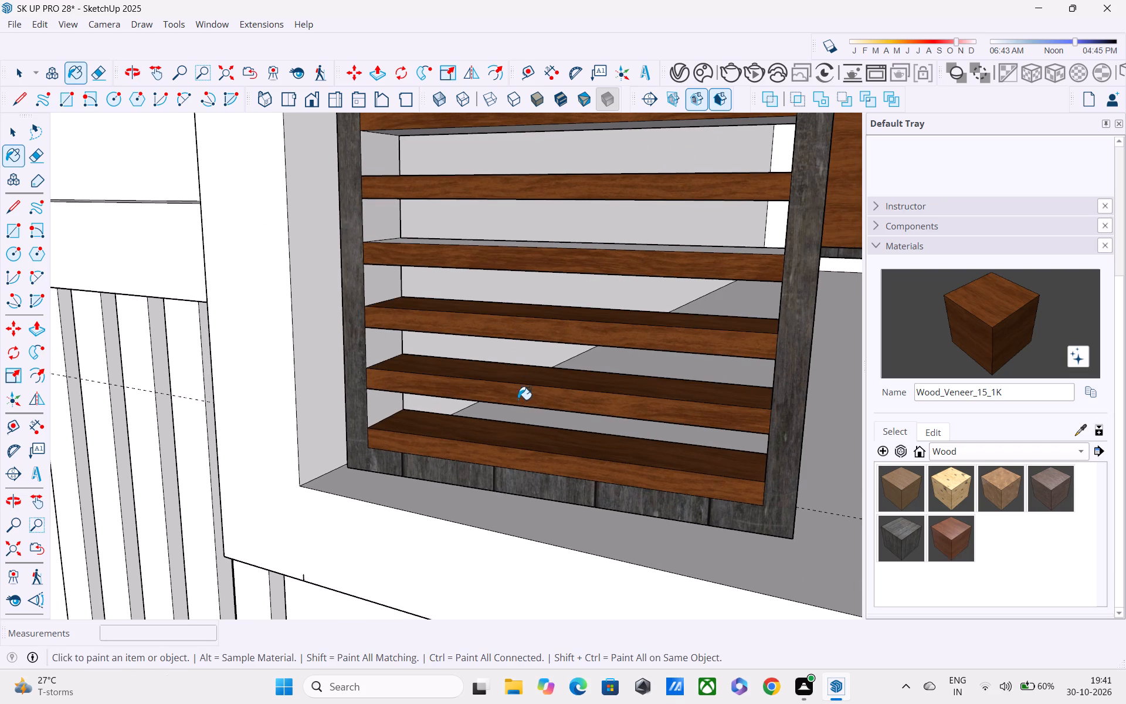
Paint the undersides of the six lowest slats above the bottom inner strip with Wood_Veneer_15_1K.
middle_click_drag(518, 384, 529, 238)
scroll(529, 242, "up", 1)
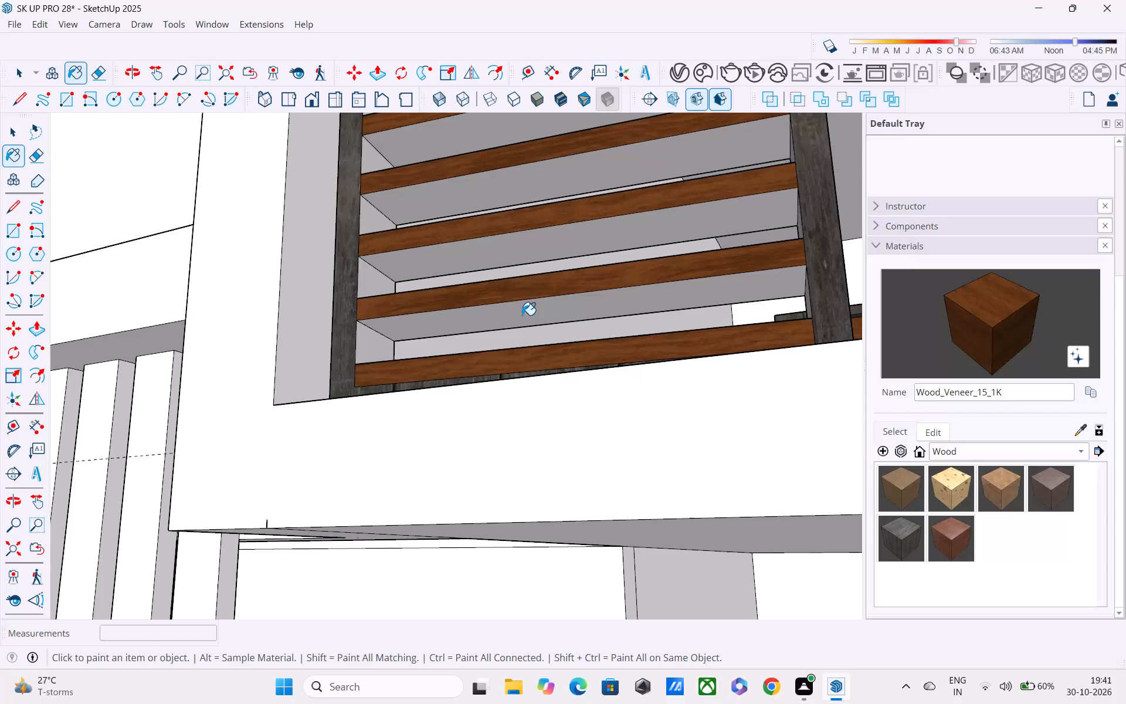
left_click(522, 315)
middle_click_drag(523, 315, 539, 408)
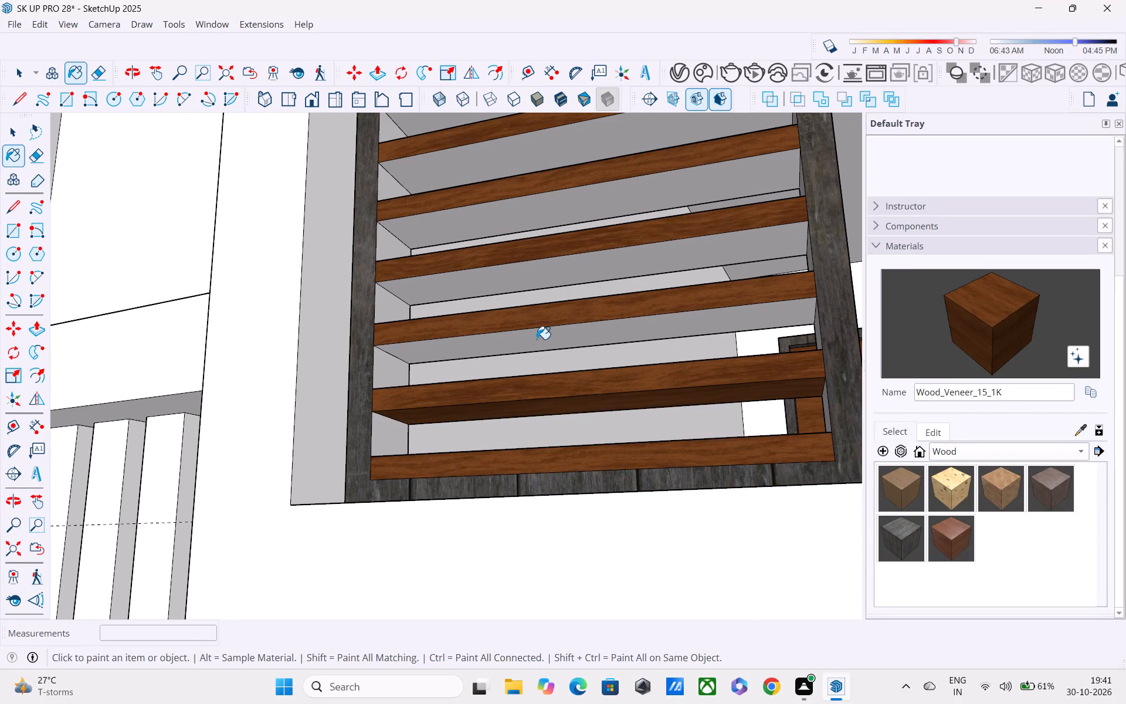
left_click(537, 339)
middle_click_drag(535, 334, 548, 417, "shift")
left_click(539, 354)
middle_click_drag(537, 356, 544, 422)
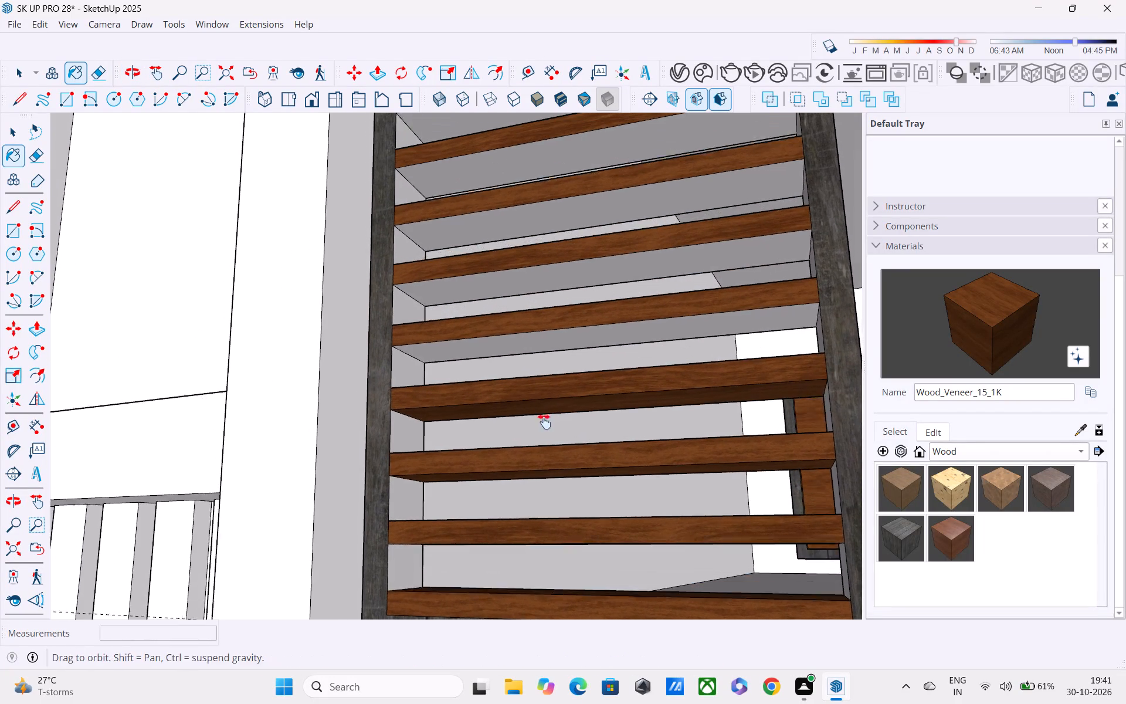
middle_click_drag(544, 422, 547, 440)
left_click(539, 374)
middle_click_drag(538, 366, 552, 459, "shift")
scroll(544, 407, "up", 2)
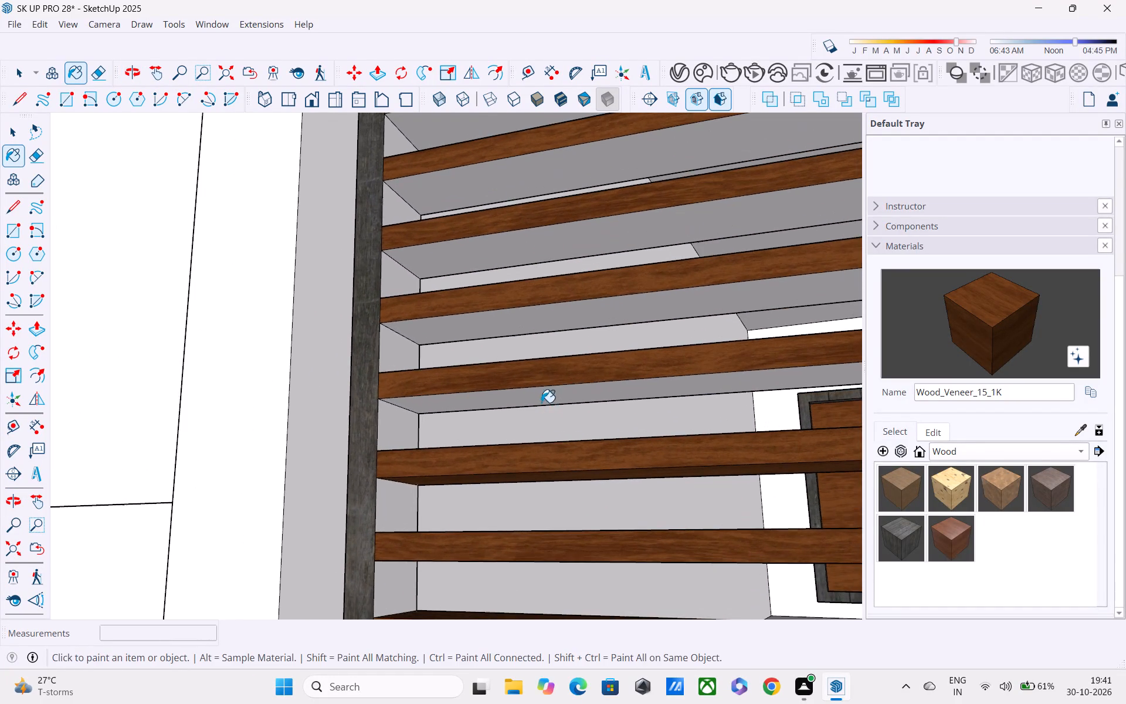
middle_click_drag(539, 391, 540, 319)
left_click(538, 337)
scroll(538, 338, "up", 1, "shift")
middle_click_drag(541, 368, 552, 496, "shift")
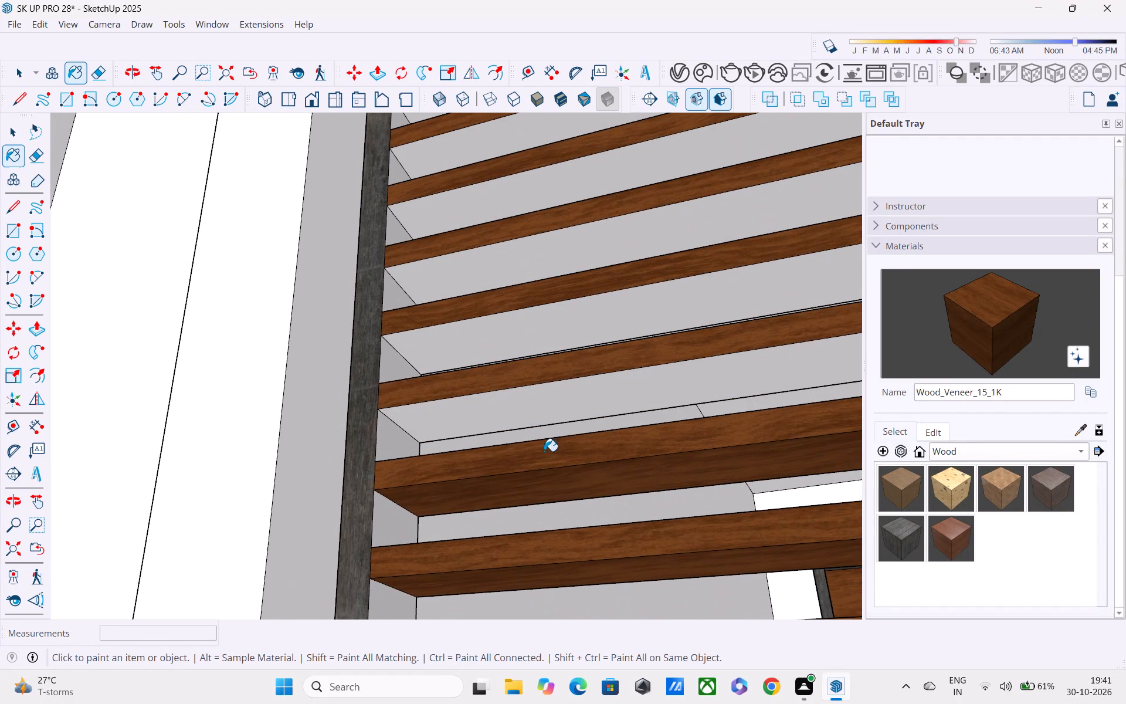
left_click(525, 402)
Paint the undersides of the next three slats up the louvred panel with Wood_Veneer_15_1K.
middle_click_drag(534, 448, 550, 571)
middle_click_drag(540, 496, 567, 603, "shift")
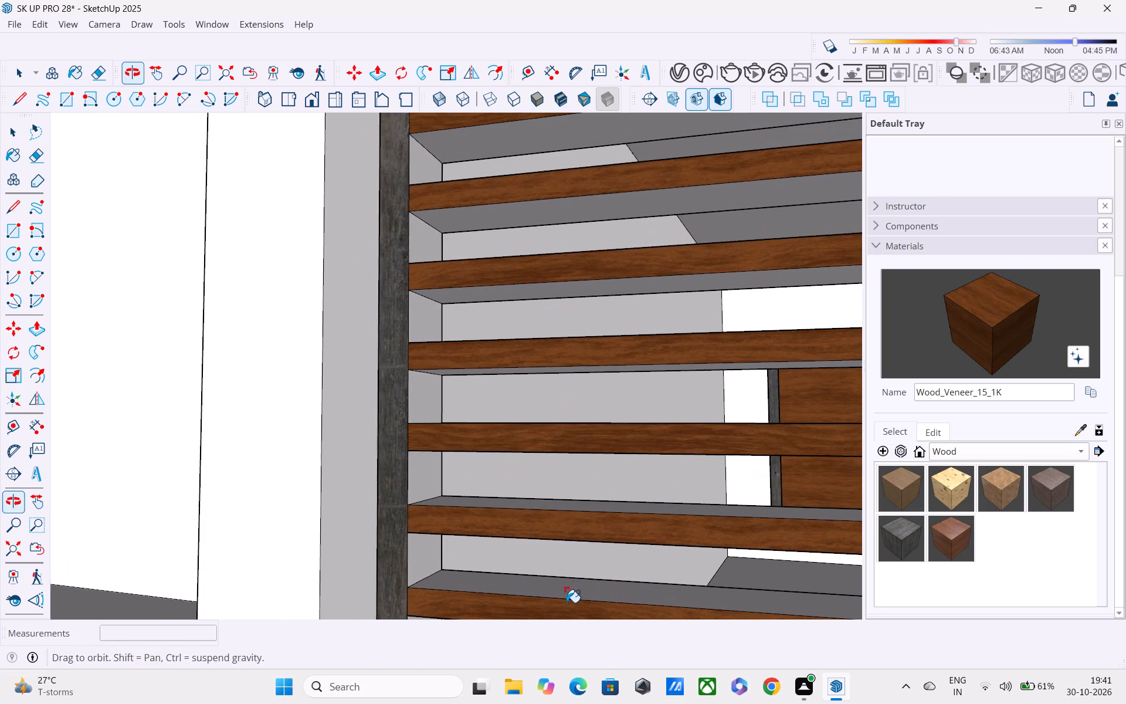
middle_click_drag(547, 471, 545, 381)
left_click(543, 402)
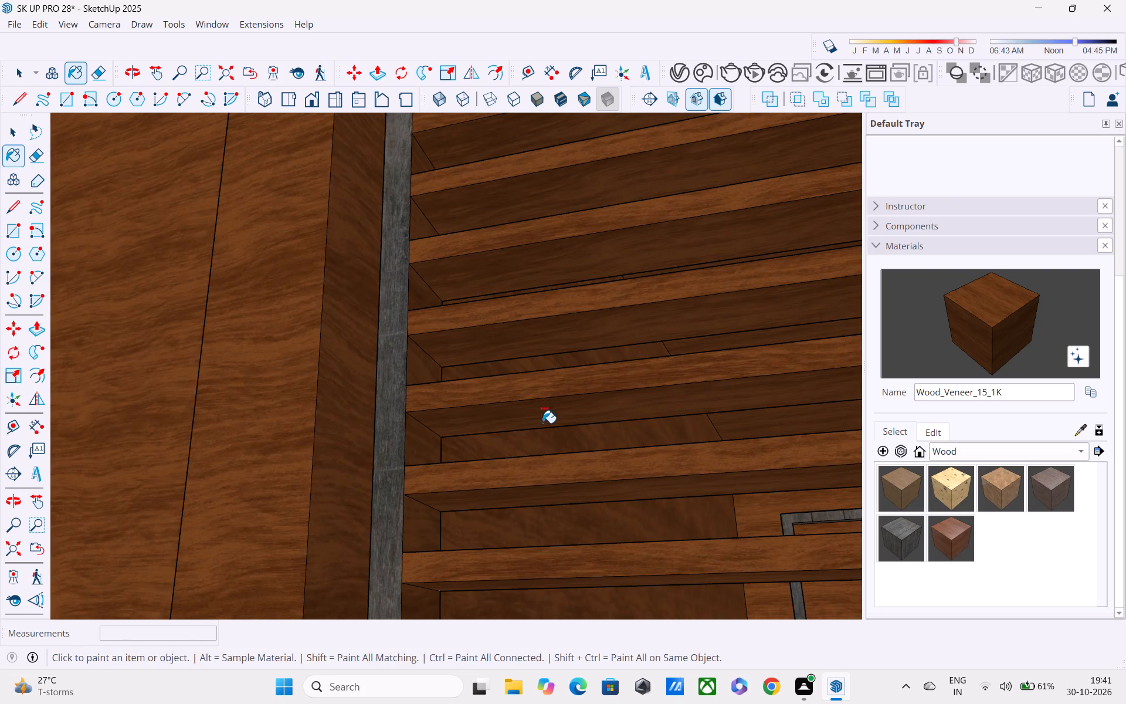
key("ctrl+z")
left_click(537, 412)
middle_click_drag(538, 426, 545, 478)
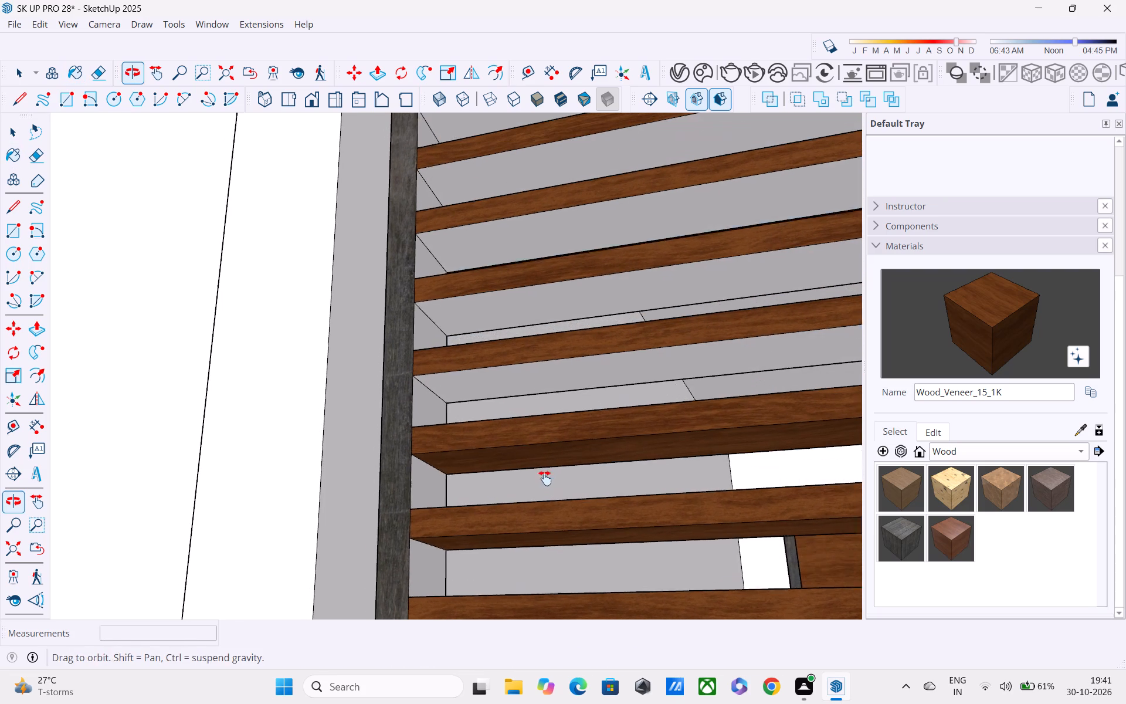
middle_click_drag(545, 478, 545, 493)
left_click(534, 404)
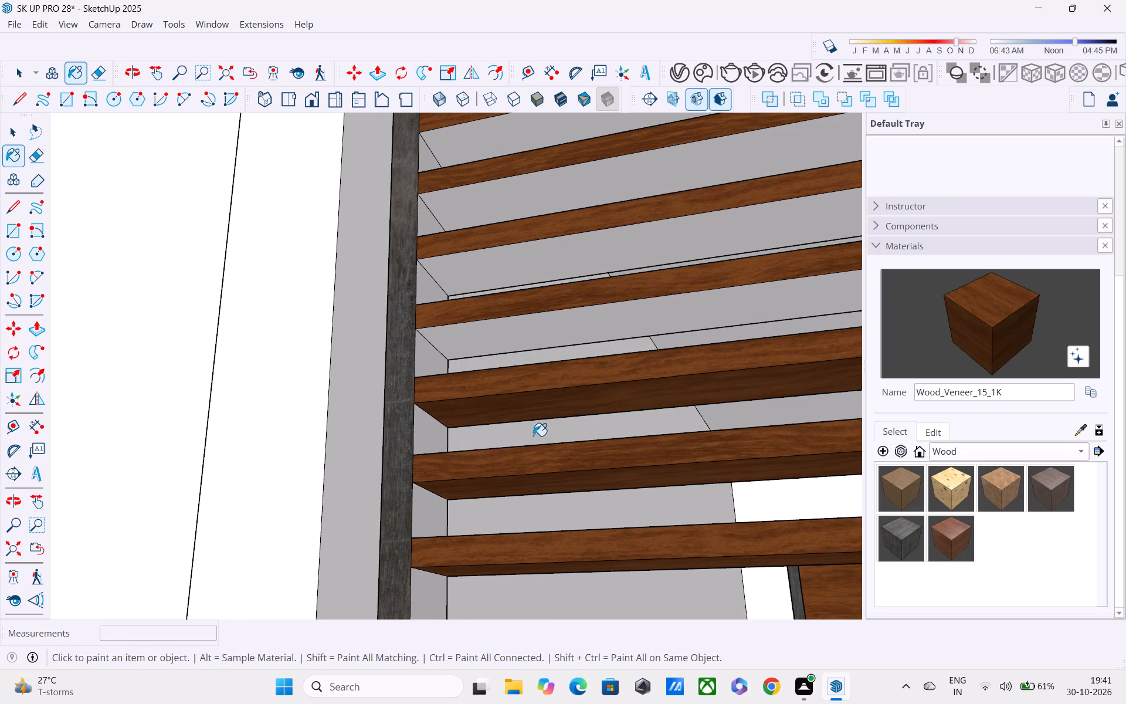
middle_click_drag(509, 315, 514, 368, "shift")
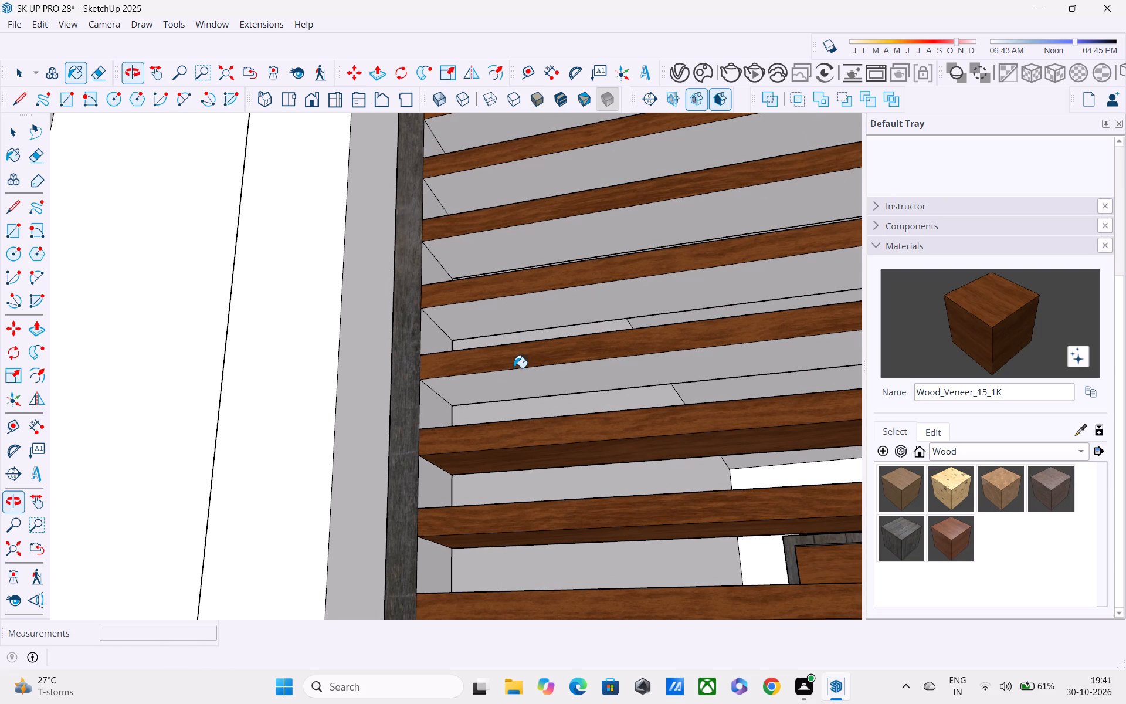
scroll(516, 372, "up", 2)
left_click(515, 374)
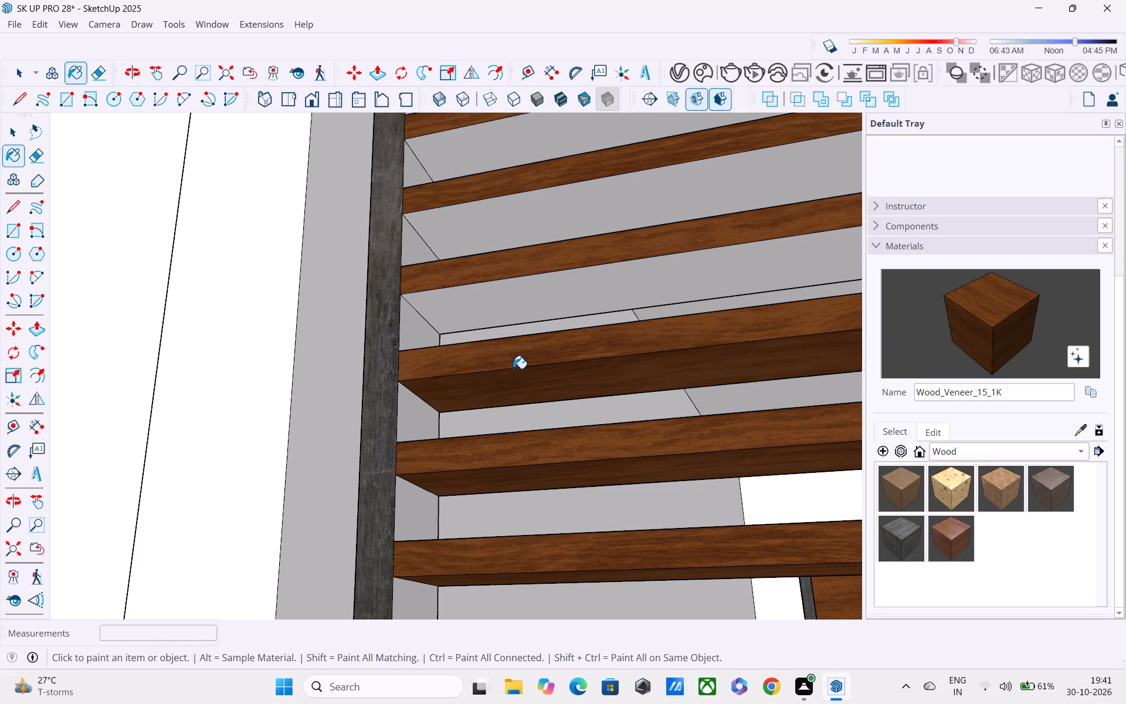
Paint the undersides of the five uppermost slats below the top inner strip with Wood_Veneer_15_1K.
middle_click_drag(513, 368, 531, 483, "shift")
left_click(525, 396)
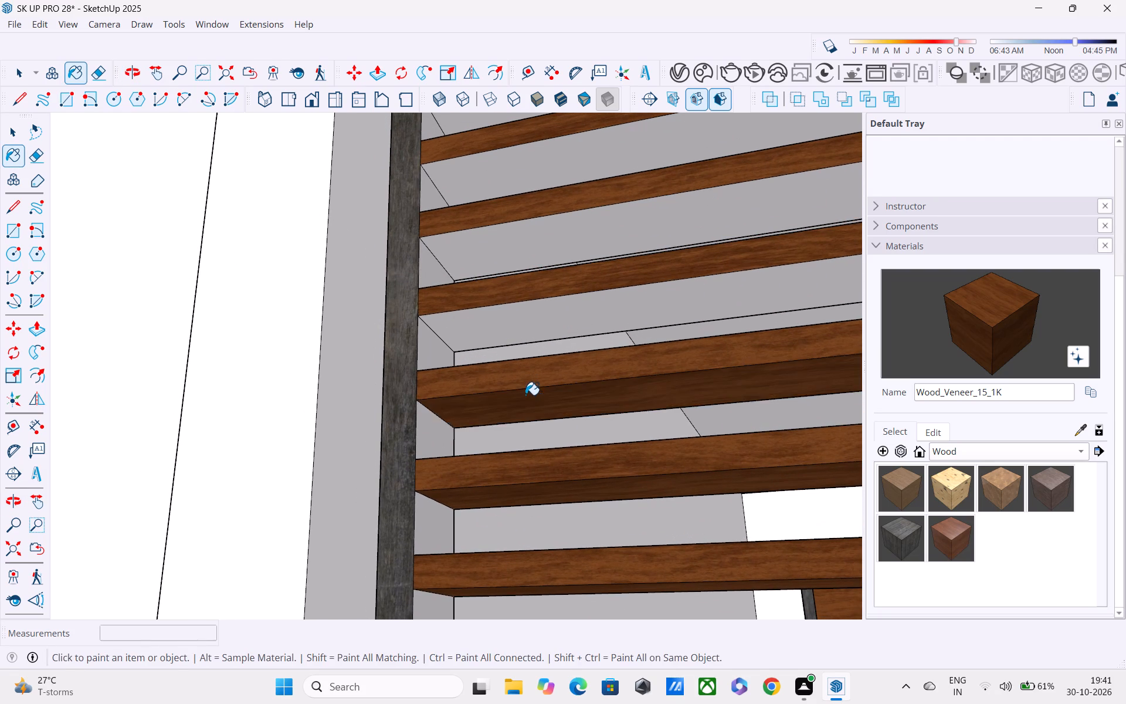
middle_click_drag(528, 404, 538, 505, "shift")
left_click(523, 417)
middle_click_drag(524, 418, 548, 522, "shift")
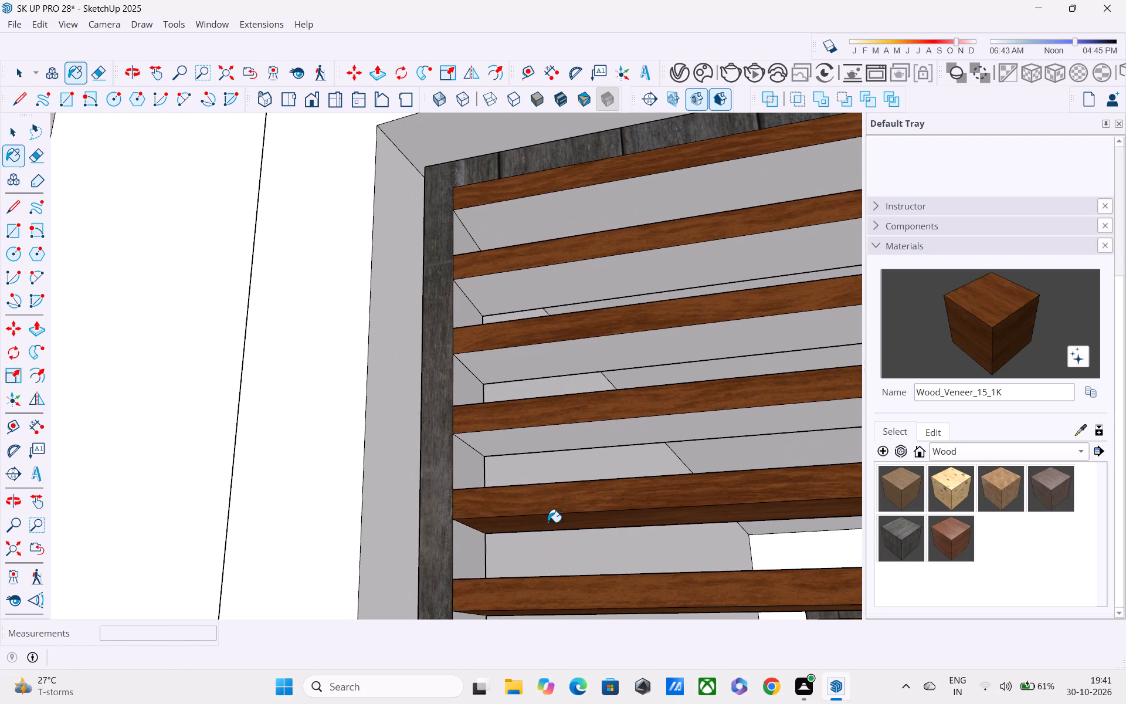
left_click(534, 438)
middle_click_drag(534, 452, 541, 543, "shift")
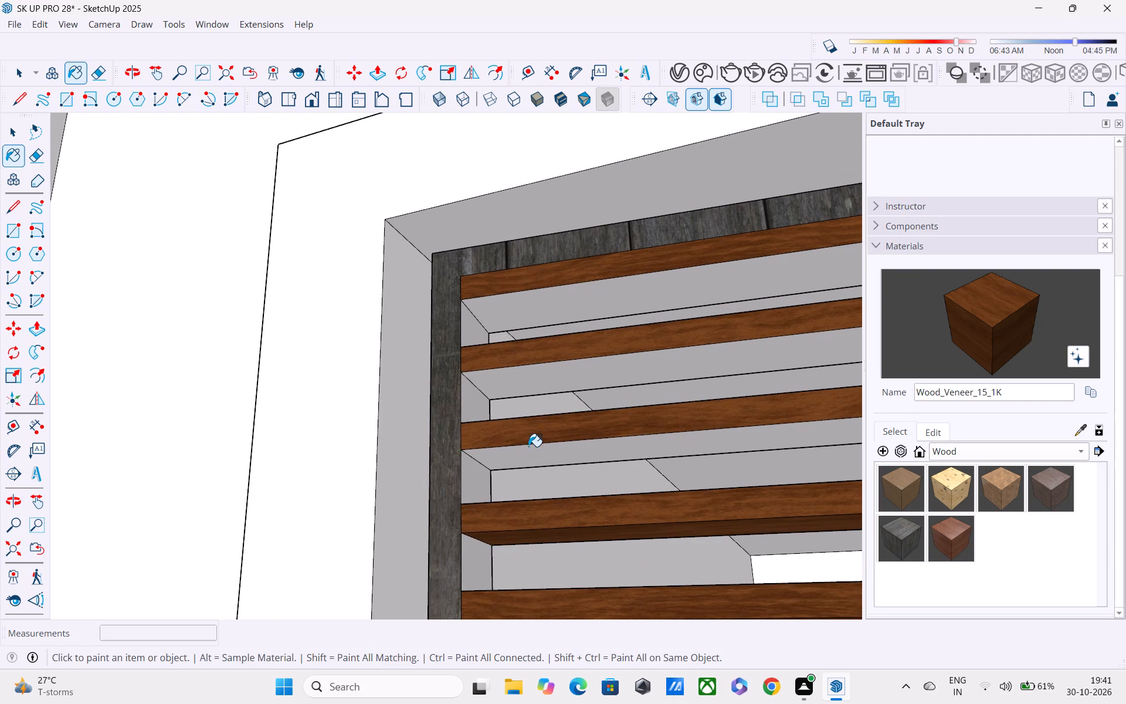
left_click(528, 446)
left_click(527, 368)
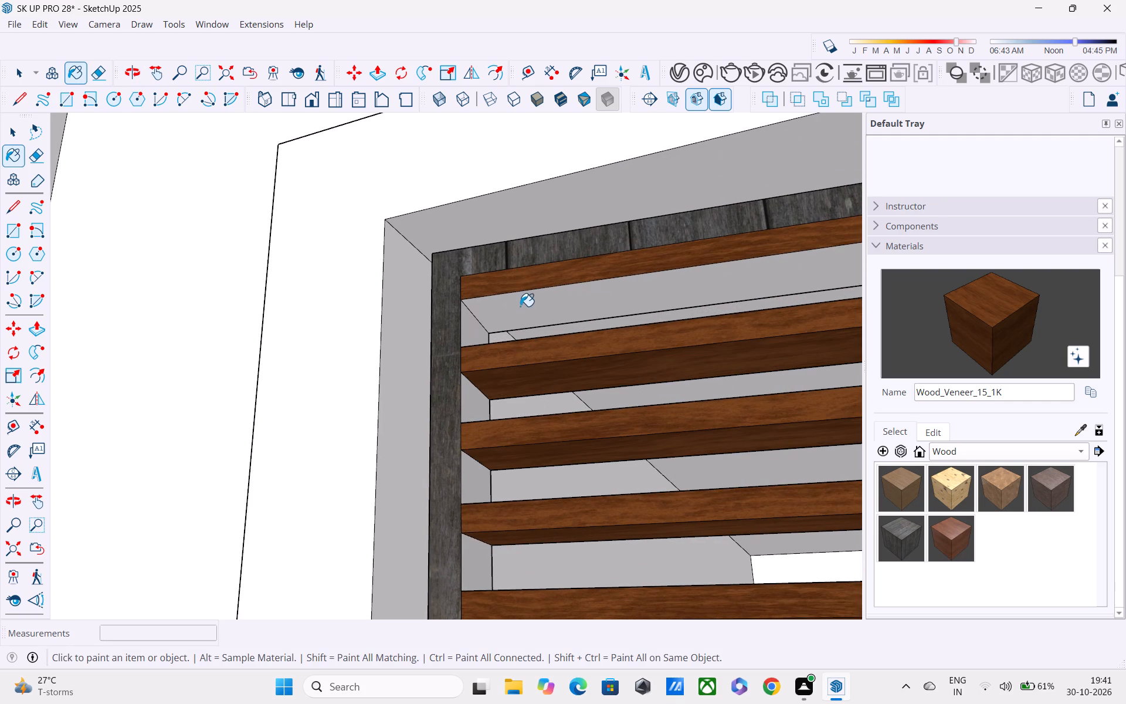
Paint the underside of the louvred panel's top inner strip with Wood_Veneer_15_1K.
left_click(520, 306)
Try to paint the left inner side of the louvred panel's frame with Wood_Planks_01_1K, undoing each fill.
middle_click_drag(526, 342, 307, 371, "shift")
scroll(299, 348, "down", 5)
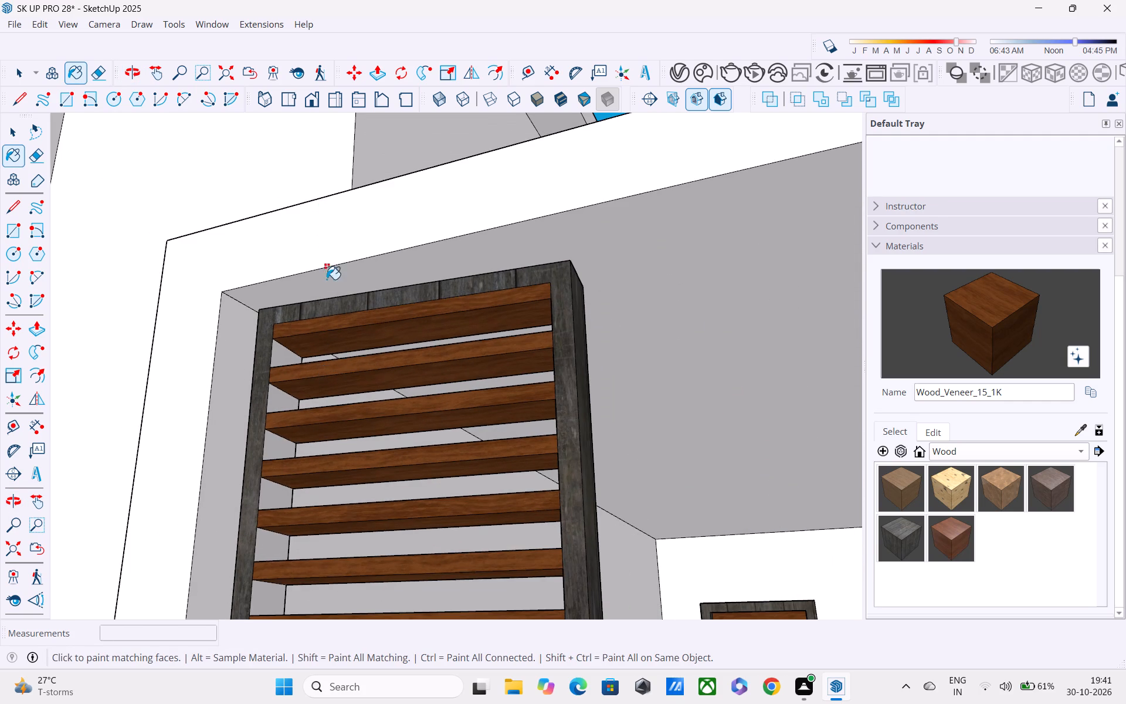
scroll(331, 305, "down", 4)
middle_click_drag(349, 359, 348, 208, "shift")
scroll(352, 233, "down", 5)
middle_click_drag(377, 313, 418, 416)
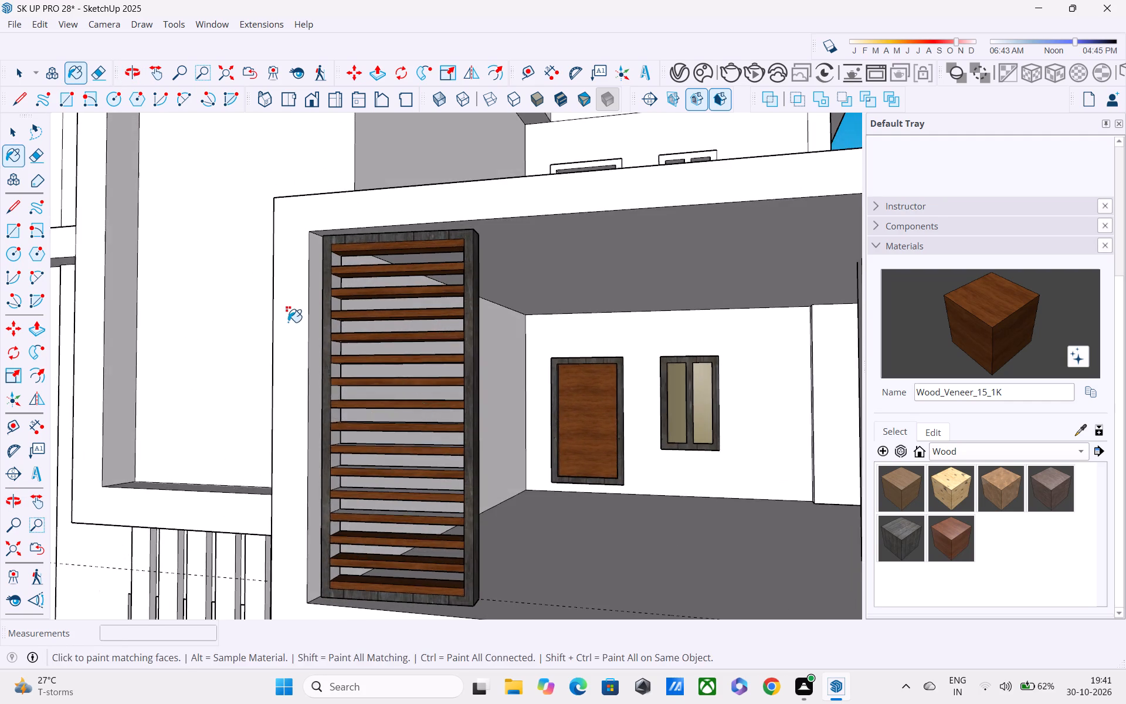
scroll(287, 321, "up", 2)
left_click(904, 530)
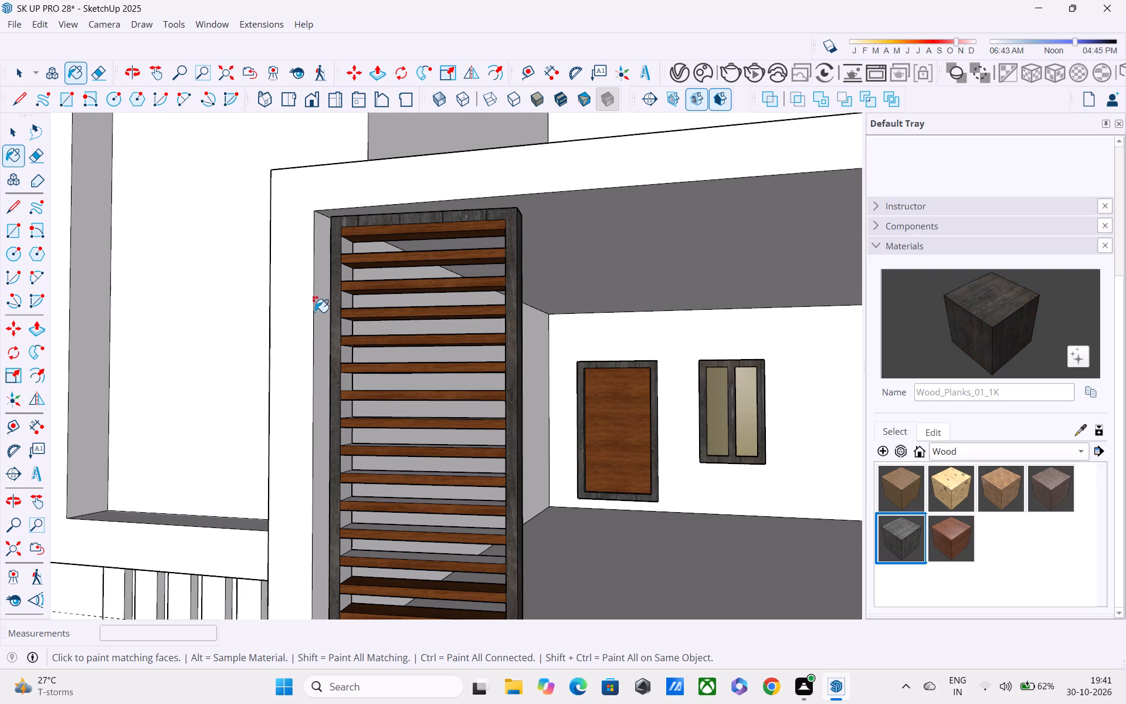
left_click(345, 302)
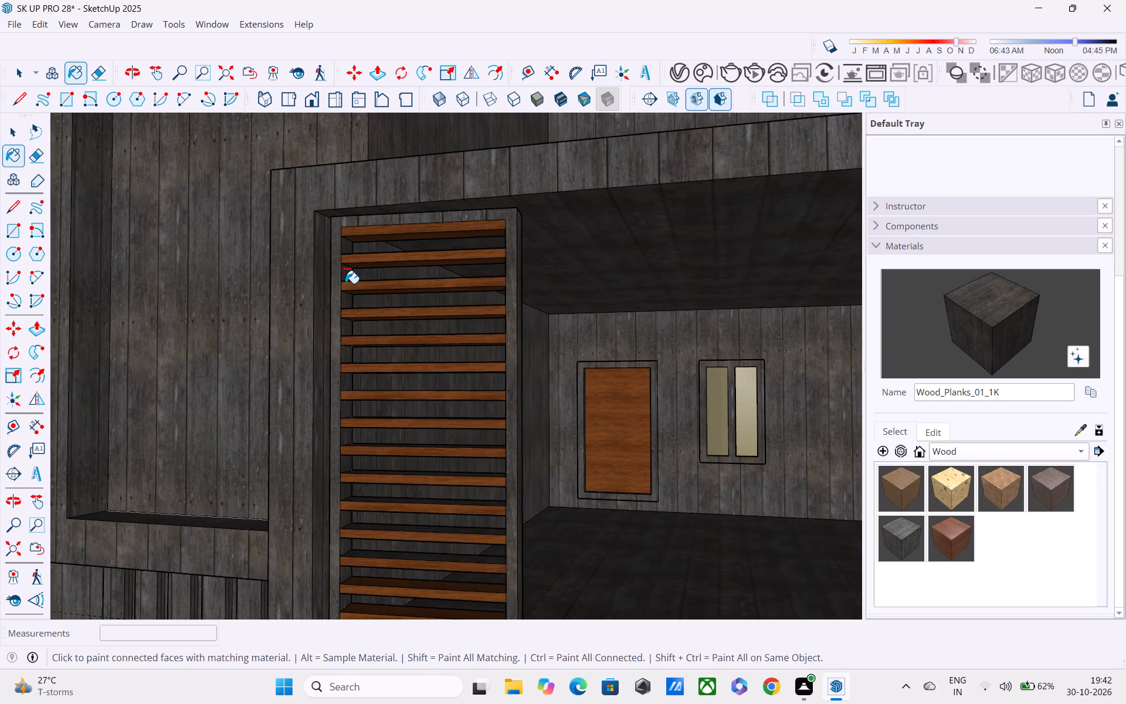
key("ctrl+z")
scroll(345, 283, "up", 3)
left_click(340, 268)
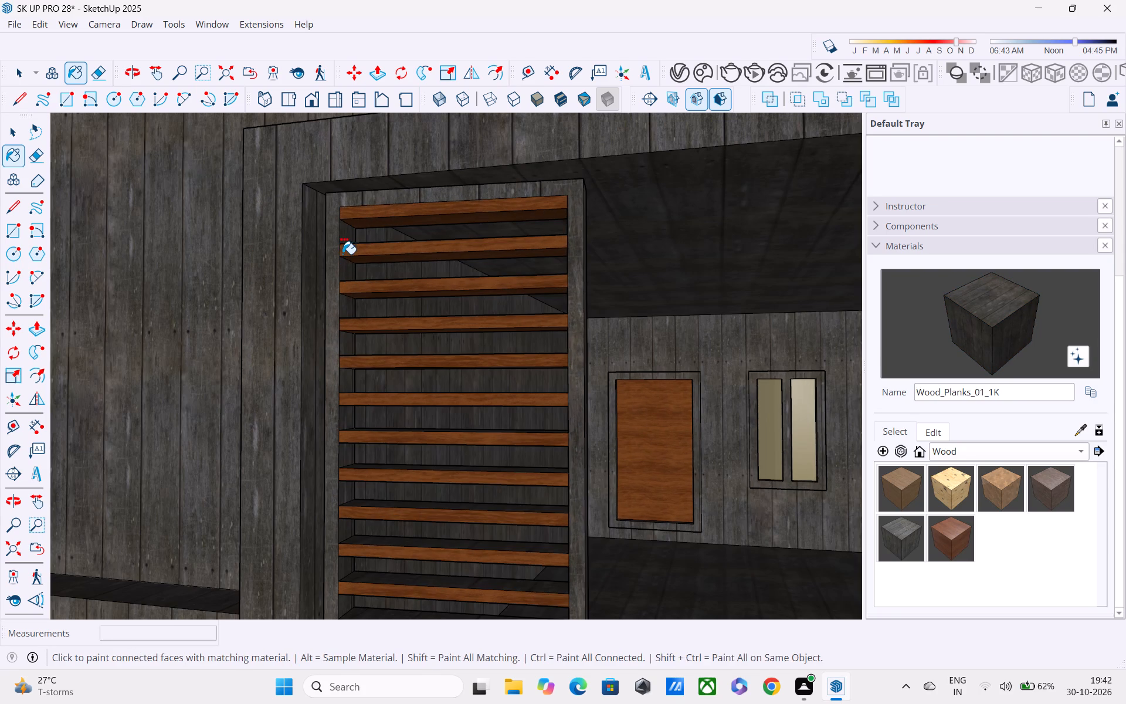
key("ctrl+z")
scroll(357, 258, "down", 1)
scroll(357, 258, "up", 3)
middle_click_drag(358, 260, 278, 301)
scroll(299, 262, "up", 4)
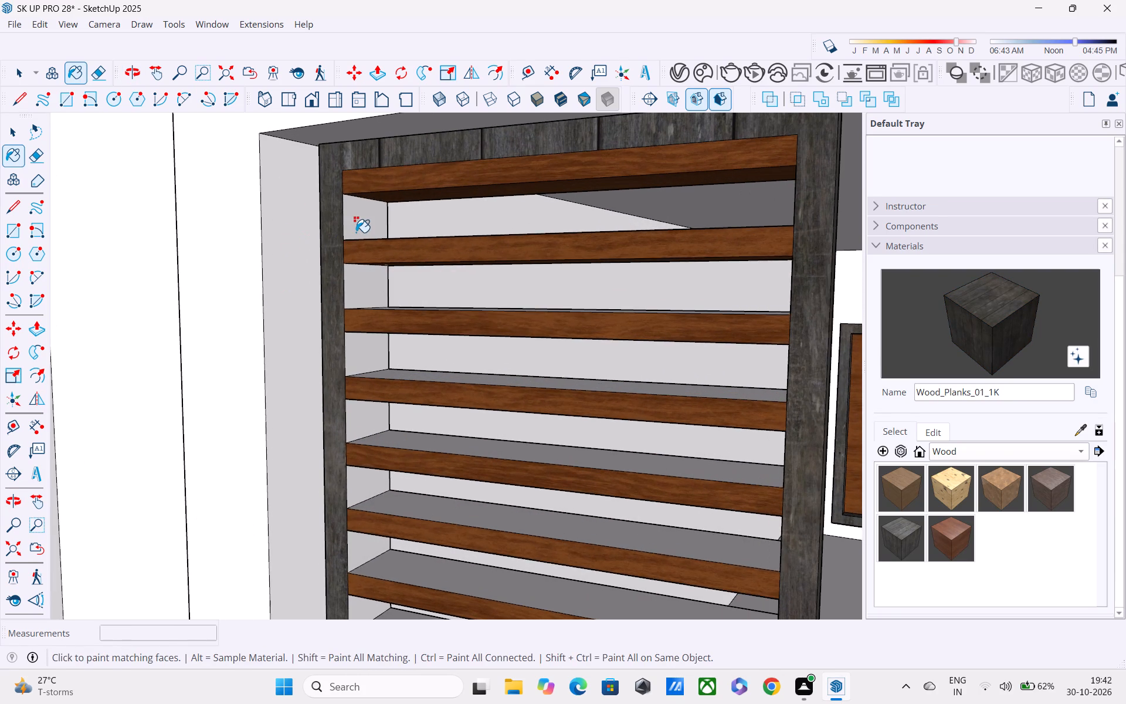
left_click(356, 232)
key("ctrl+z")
Paint the frame's left inner side faces in the seven uppermost gaps between slats with Wood_Planks_01_1K.
key("space")
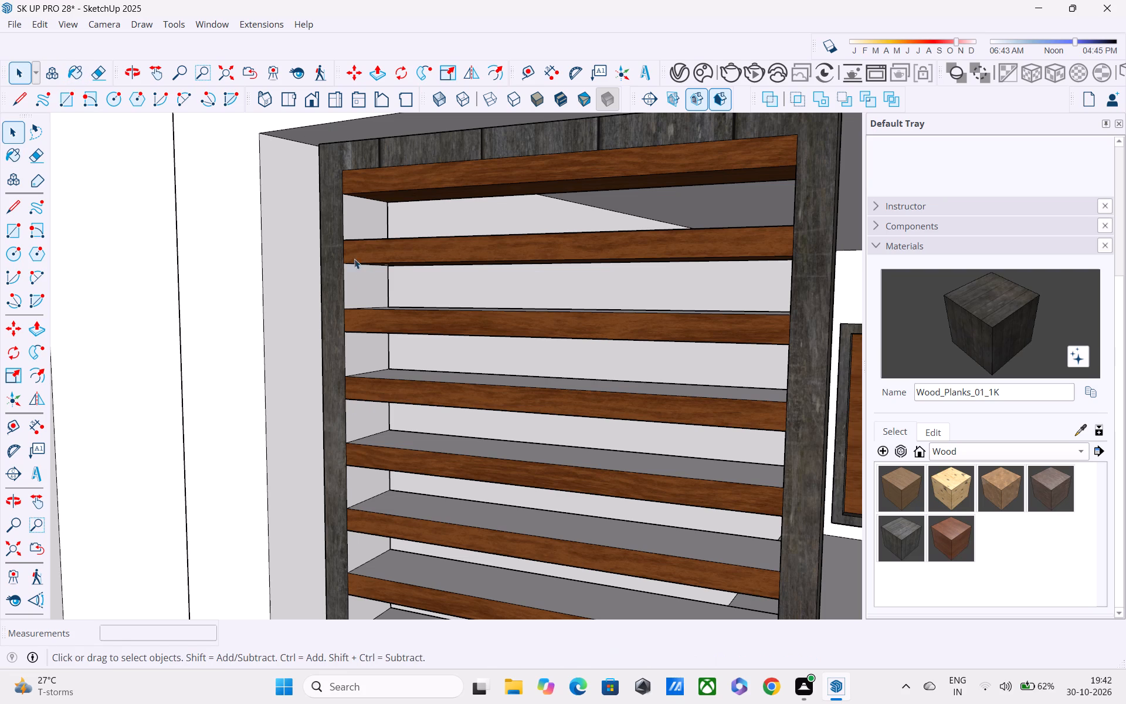
left_click(351, 224)
left_click(903, 537)
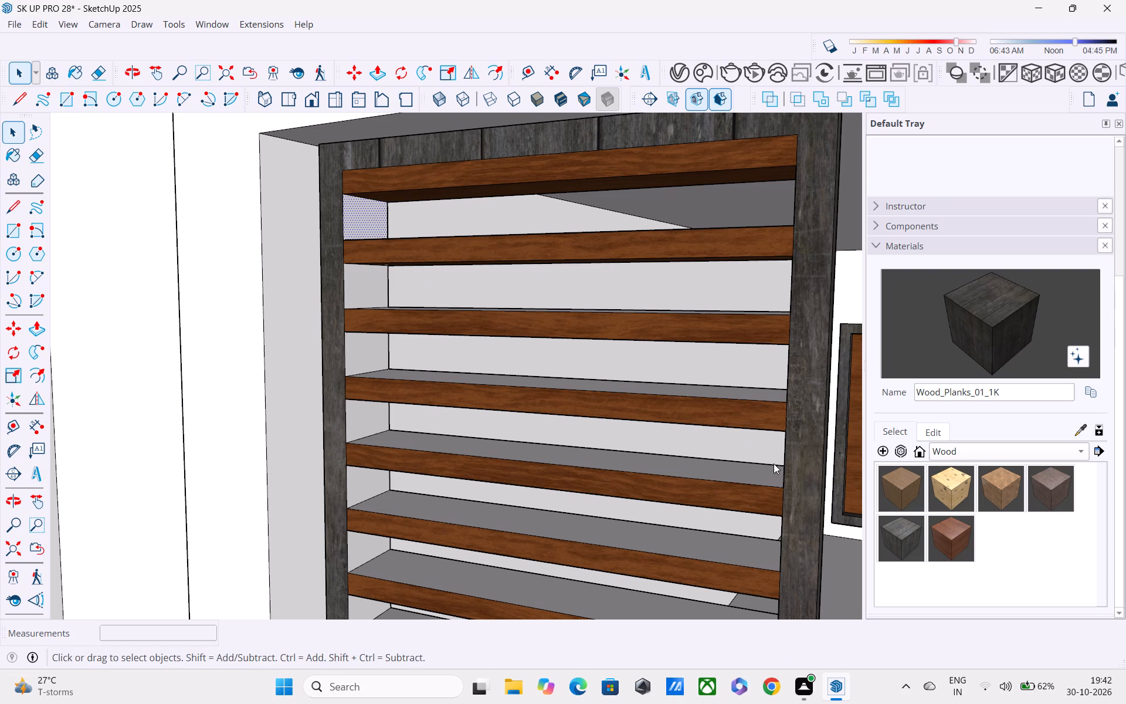
left_click(355, 217)
left_click(359, 282)
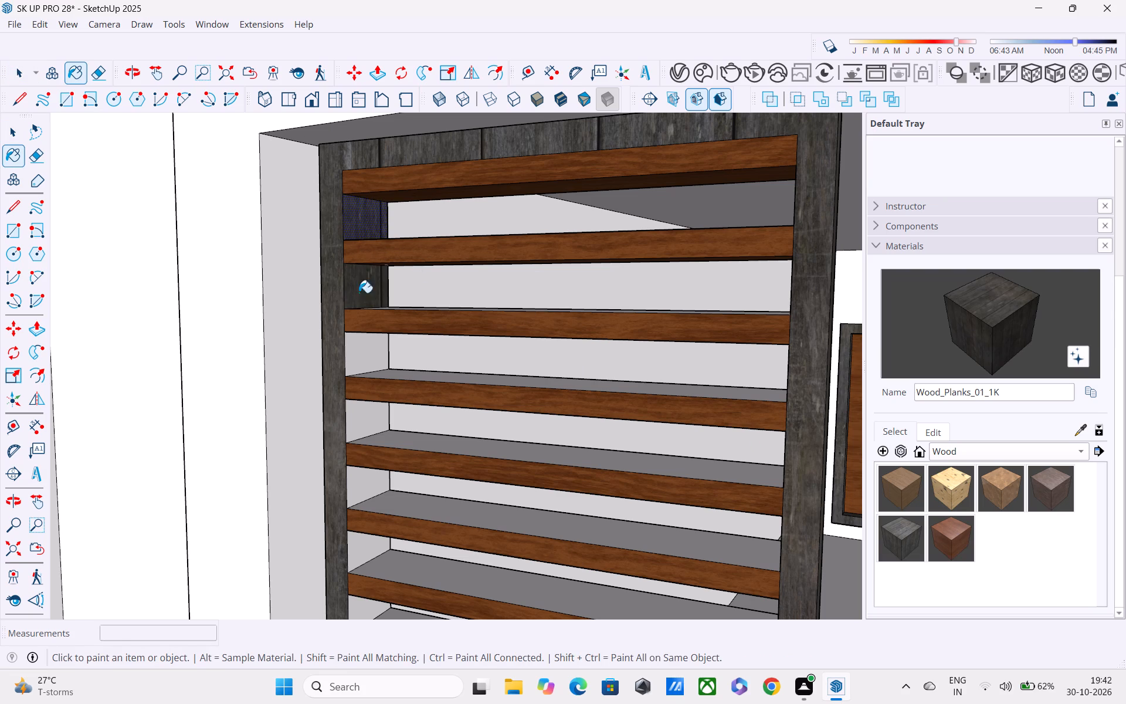
middle_click_drag(372, 340, 335, 229, "shift")
left_click(334, 228)
left_click(333, 298)
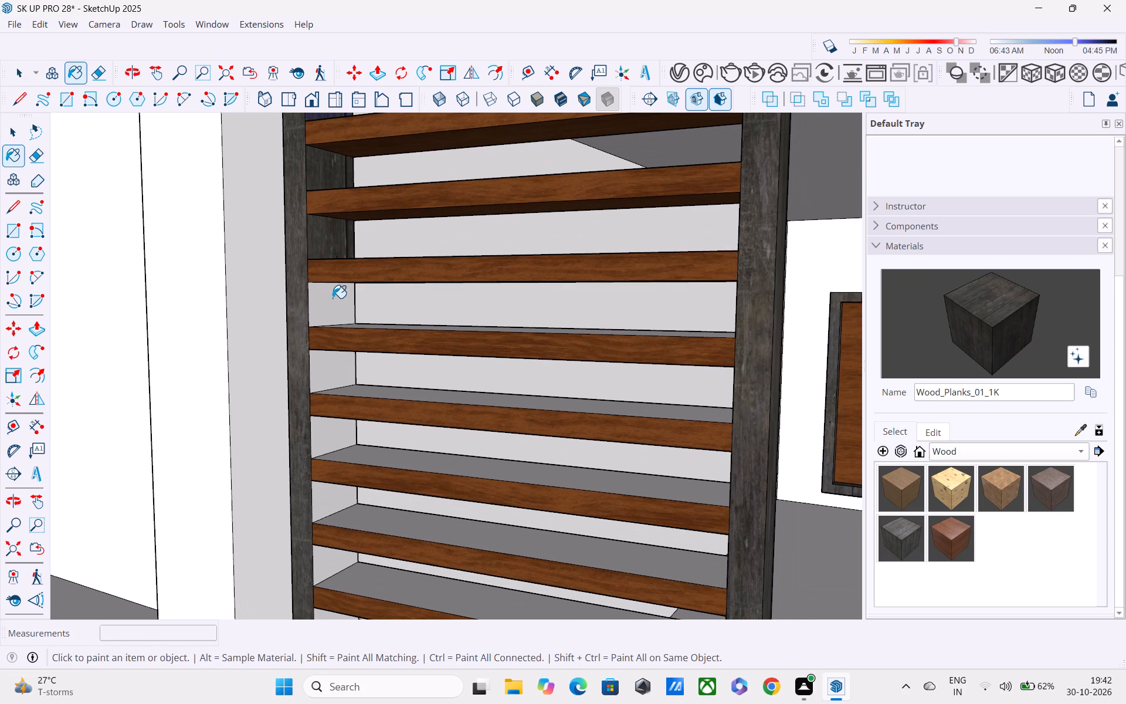
middle_click_drag(333, 298, 343, 177, "shift")
left_click(337, 227)
left_click(345, 320)
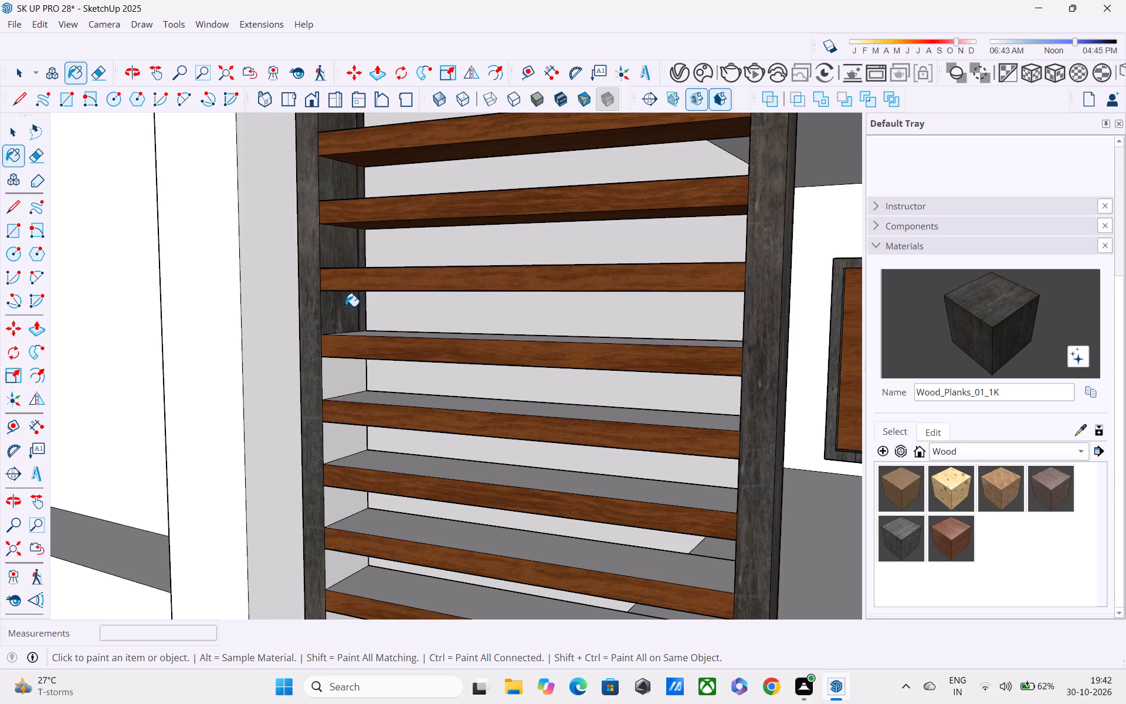
middle_click_drag(345, 304, 361, 209, "shift")
left_click(352, 281)
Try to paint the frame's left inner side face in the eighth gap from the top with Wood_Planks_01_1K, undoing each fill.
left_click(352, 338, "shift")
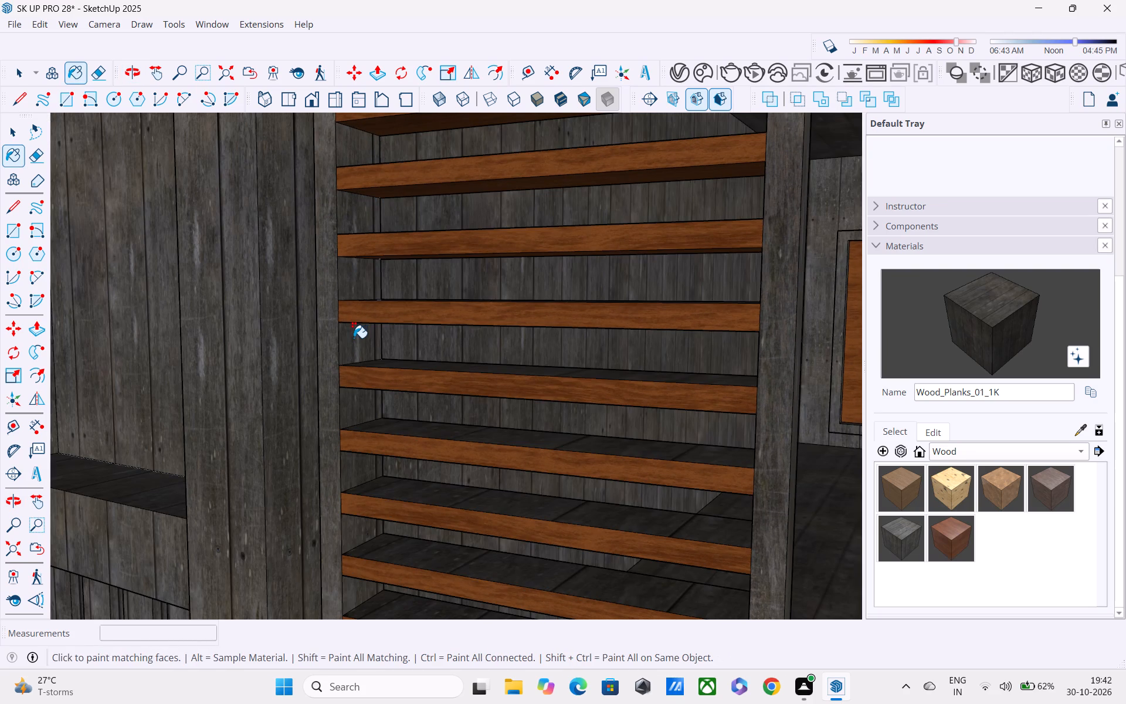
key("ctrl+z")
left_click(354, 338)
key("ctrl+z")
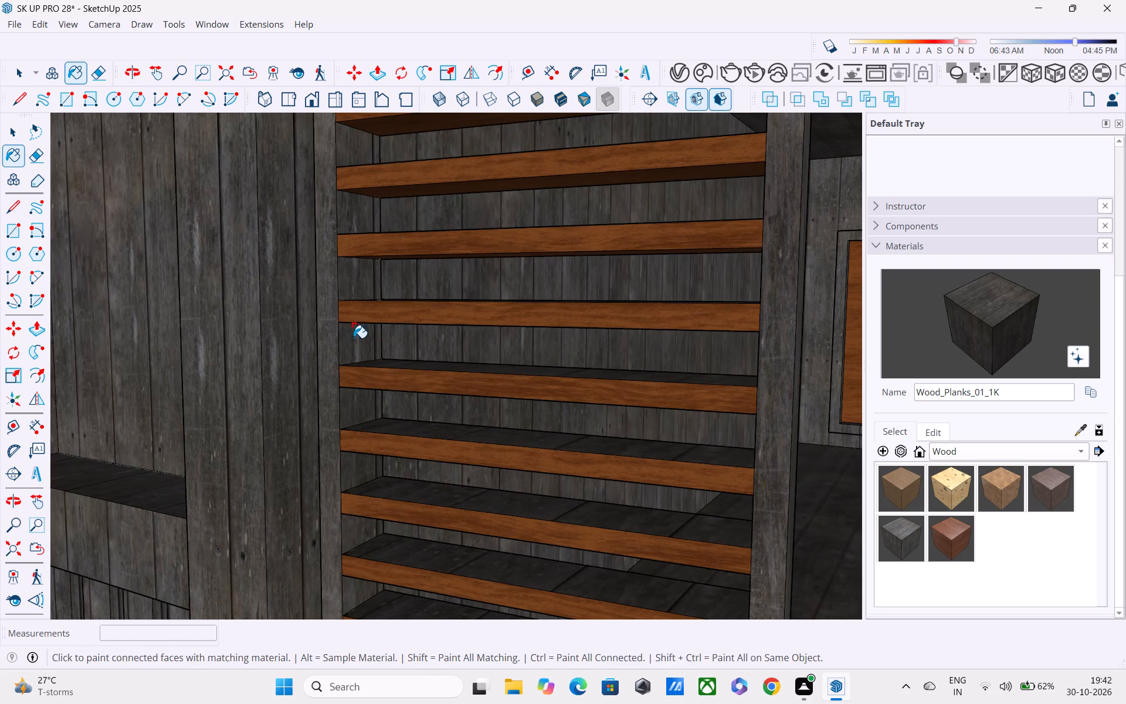
Paint the frame's left inner side faces in the eight remaining gaps down to the bottom inner strip with Wood_Planks_01_1K.
key("space")
left_click(354, 338)
left_click(964, 300)
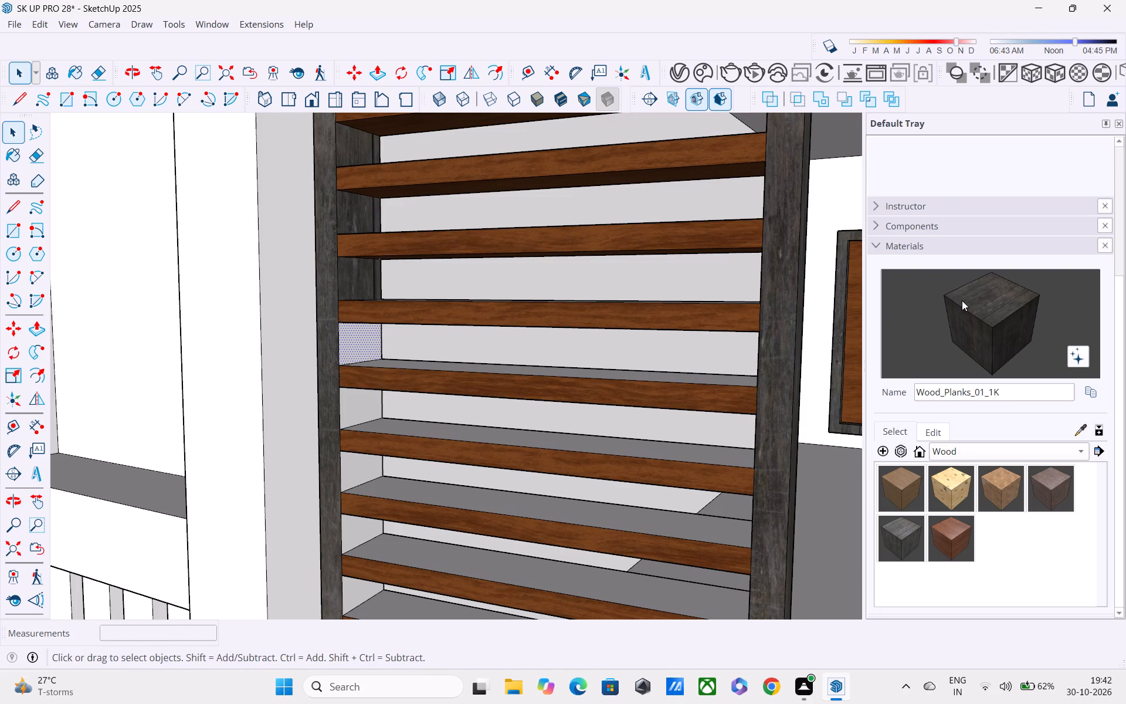
left_click(351, 348)
middle_click_drag(349, 365, 340, 250, "shift")
left_click(338, 283)
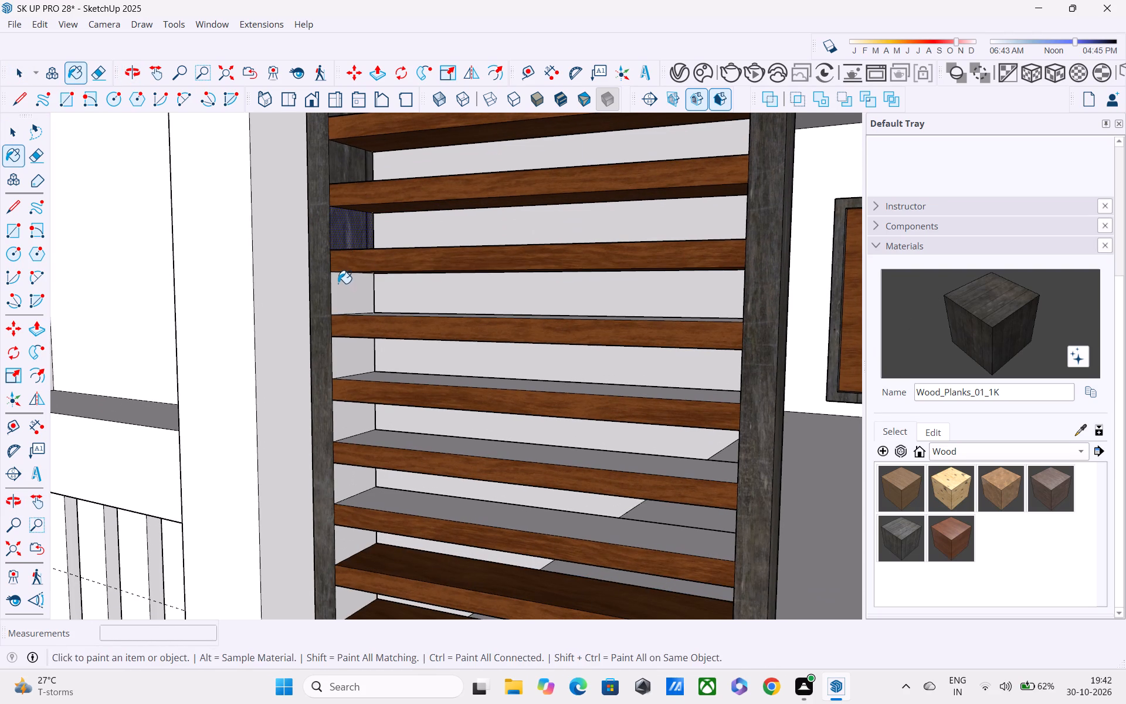
left_click(345, 361)
middle_click_drag(357, 350, 369, 243, "shift")
left_click(362, 314)
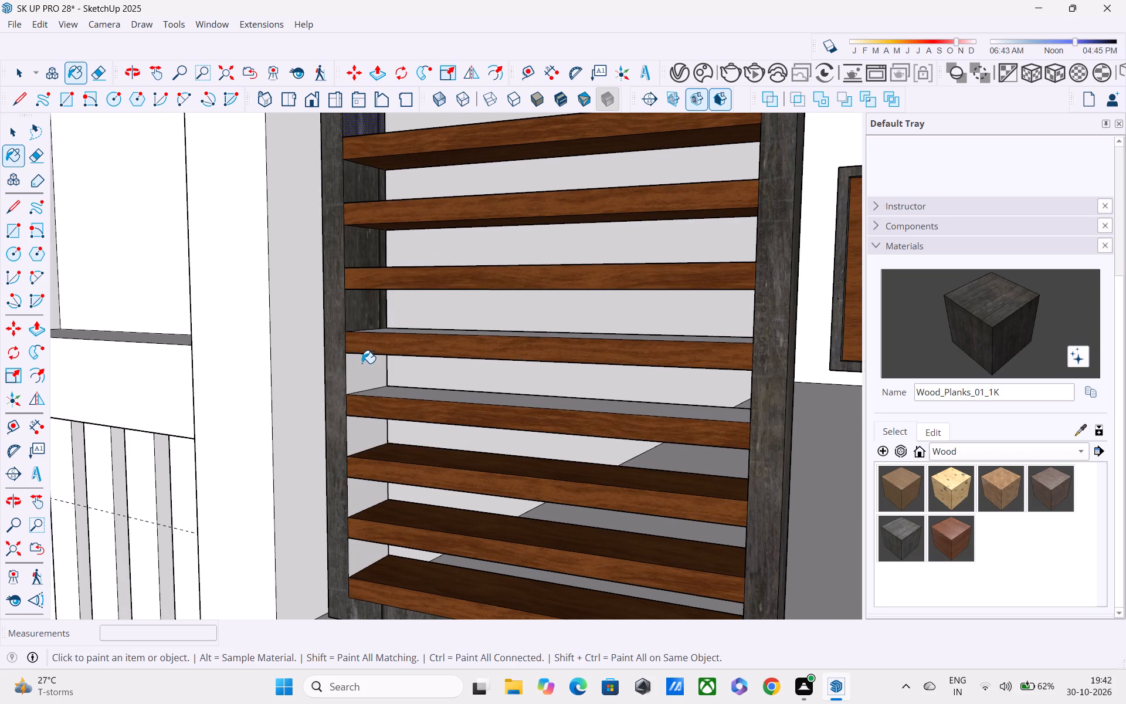
left_click(361, 364)
left_click(359, 424)
middle_click_drag(361, 404, 362, 168, "shift")
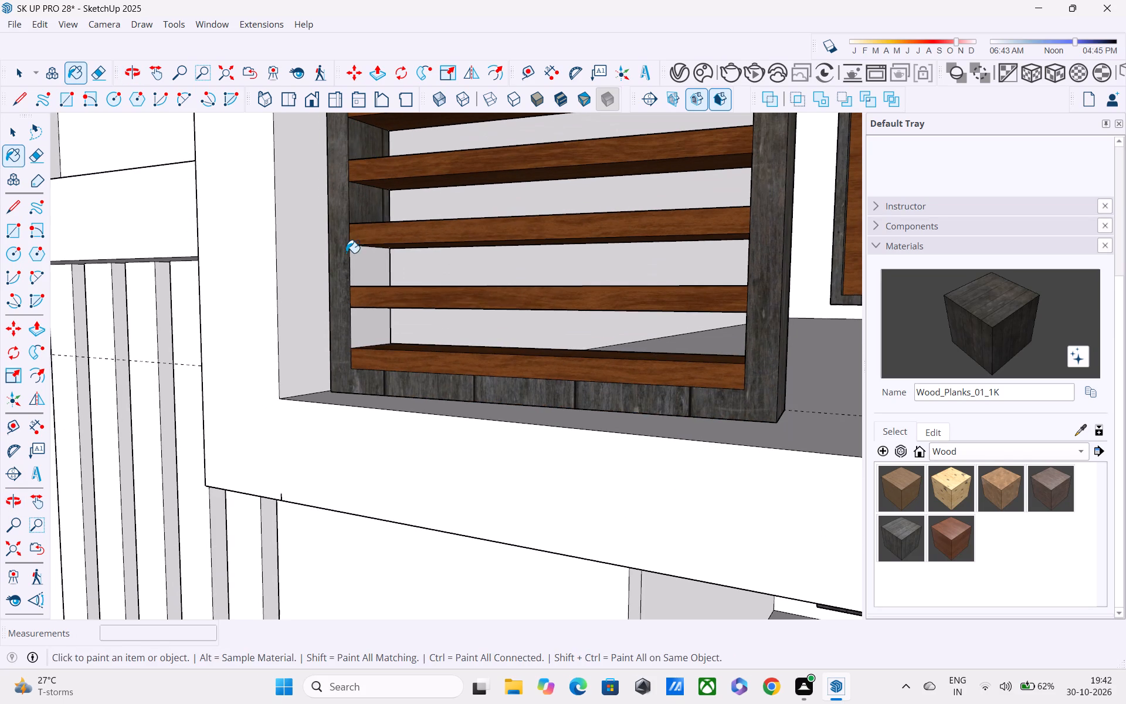
left_click(352, 258)
left_click(358, 321)
Paint the top faces of the four lowest slats above the bottom inner strip with Wood_Planks_01_1K.
middle_click_drag(367, 309, 313, 385)
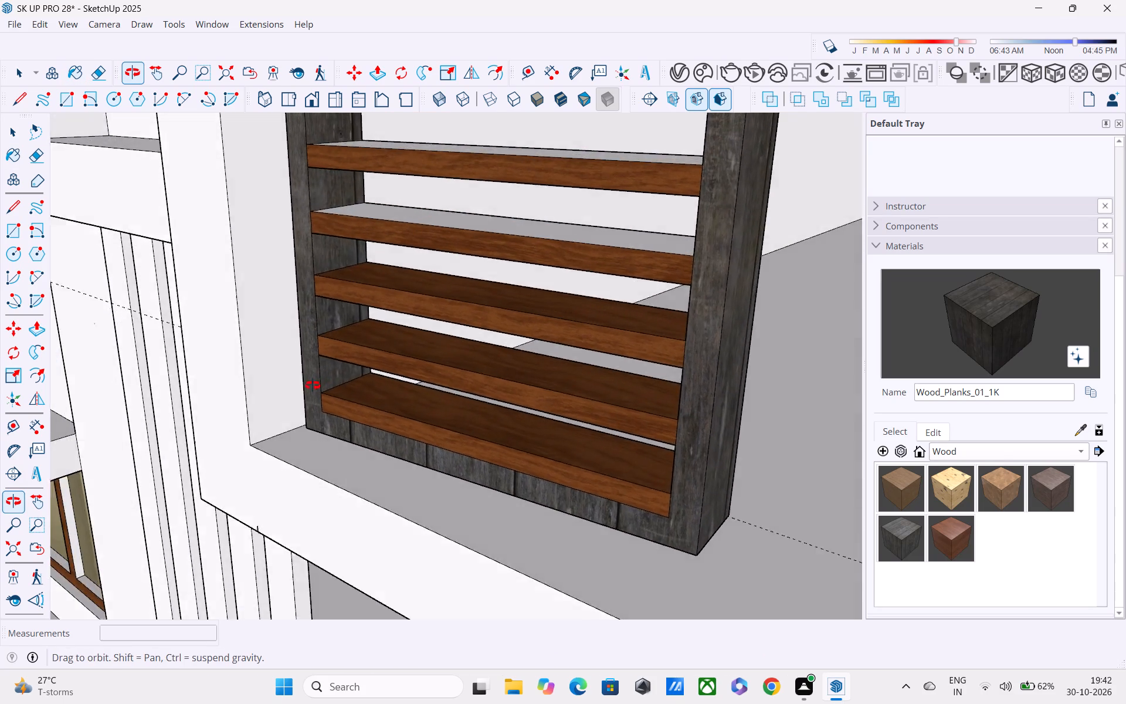
middle_click_drag(313, 385, 313, 488)
left_click(381, 398)
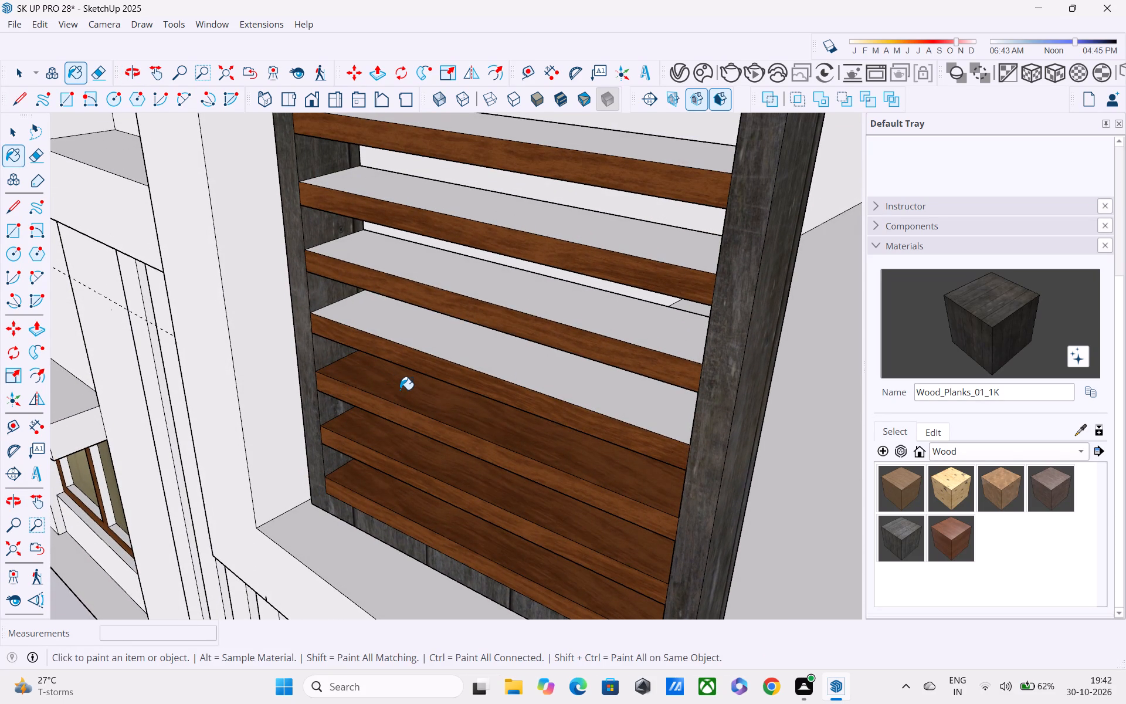
left_click(400, 390)
left_click(395, 444)
middle_click_drag(395, 409, 446, 194)
scroll(445, 290, "up", 3)
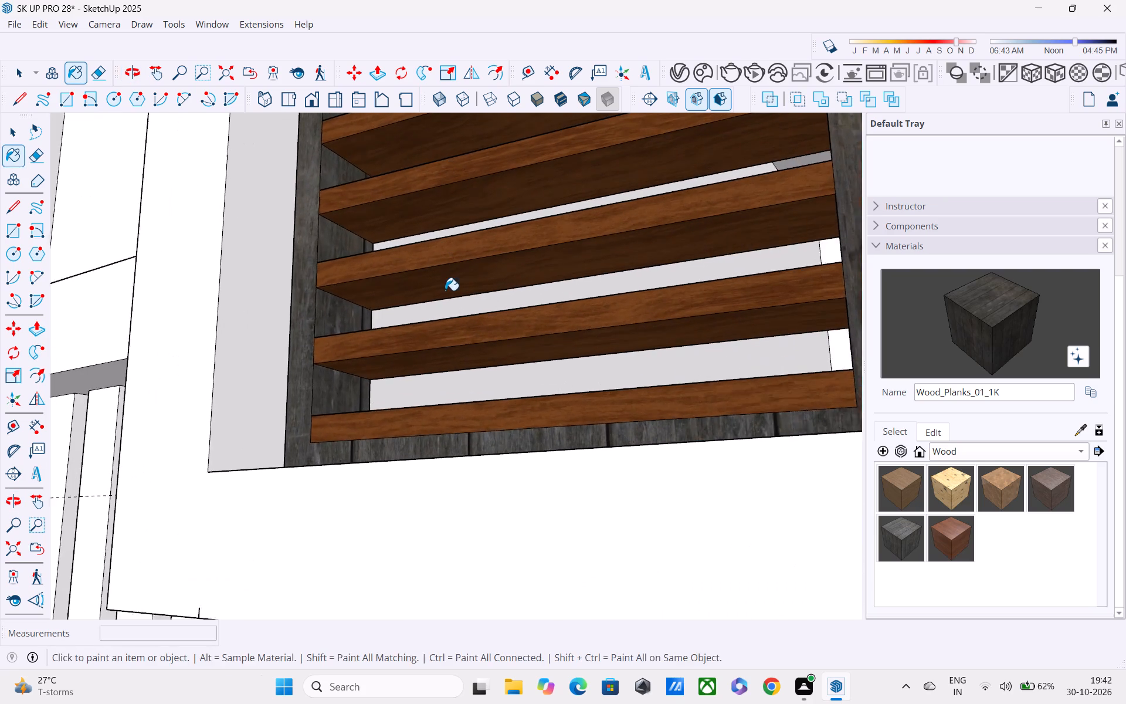
middle_click_drag(445, 308, 447, 428)
scroll(438, 356, "down", 4)
middle_click_drag(430, 344, 428, 381)
scroll(428, 380, "up", 3)
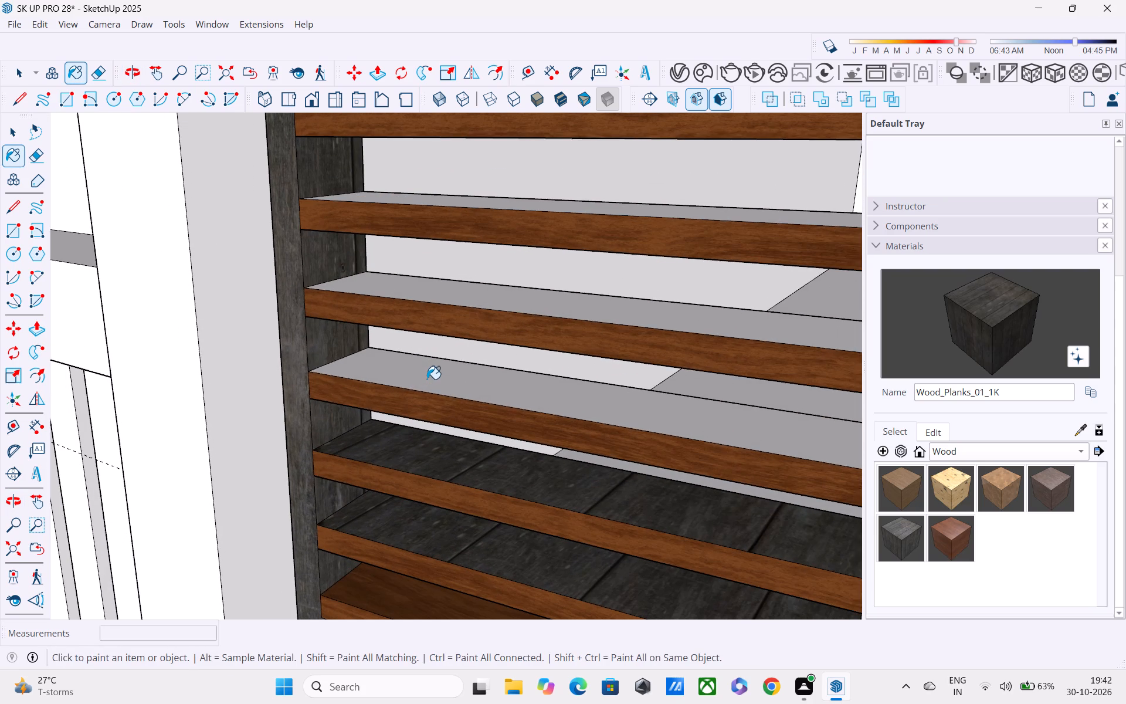
left_click(427, 378)
left_click(436, 292)
Paint the top faces of the next five slats up the louvred panel with Wood_Planks_01_1K.
middle_click_drag(437, 316, 437, 414, "shift")
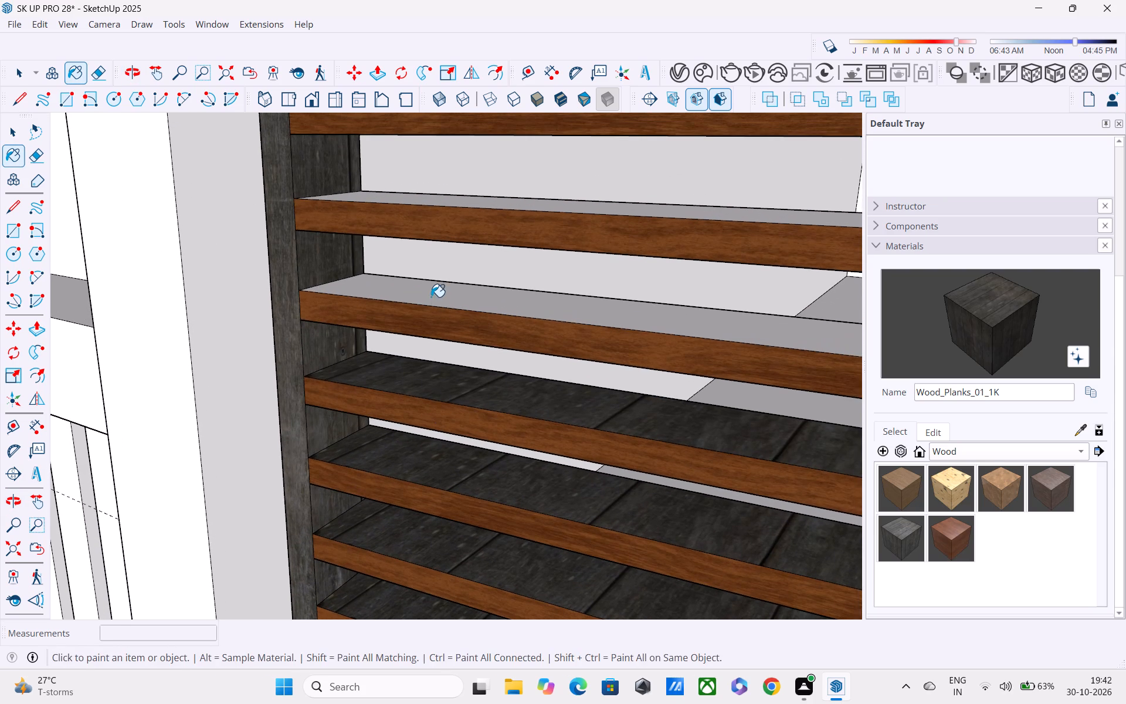
left_click(431, 297)
middle_click_drag(433, 353, 432, 428, "shift")
left_click(428, 309)
middle_click_drag(427, 314, 429, 465)
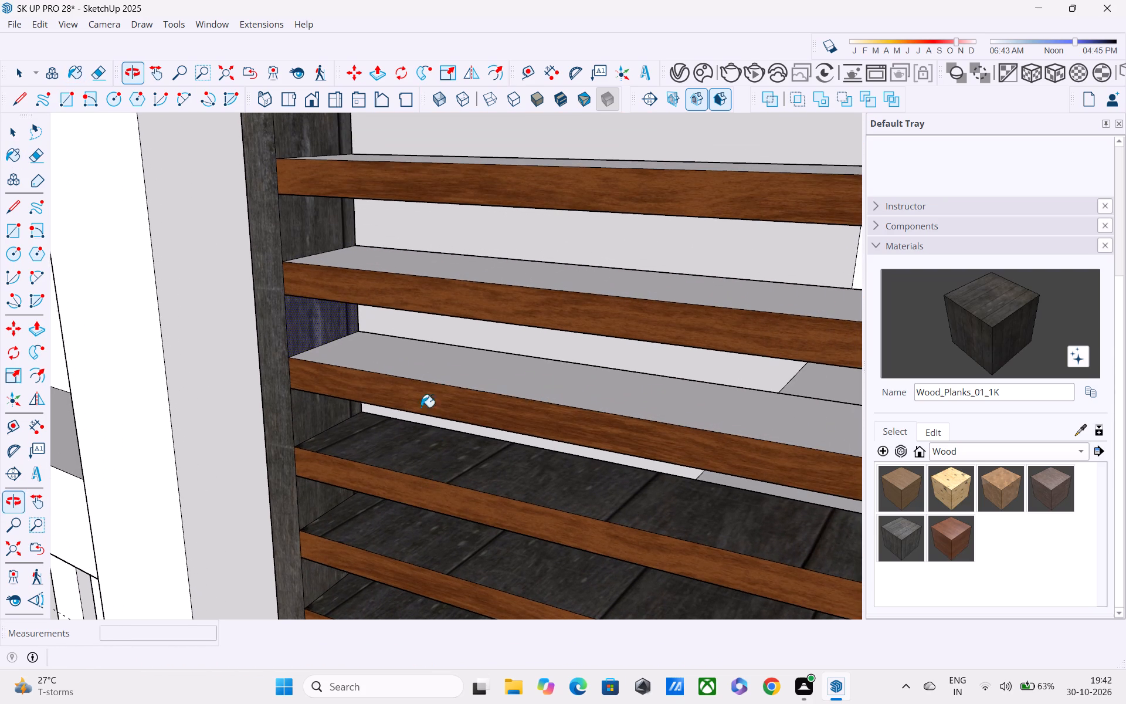
left_click(418, 365)
middle_click_drag(418, 376, 424, 467, "shift")
left_click(406, 360)
middle_click_drag(408, 372, 417, 510, "shift")
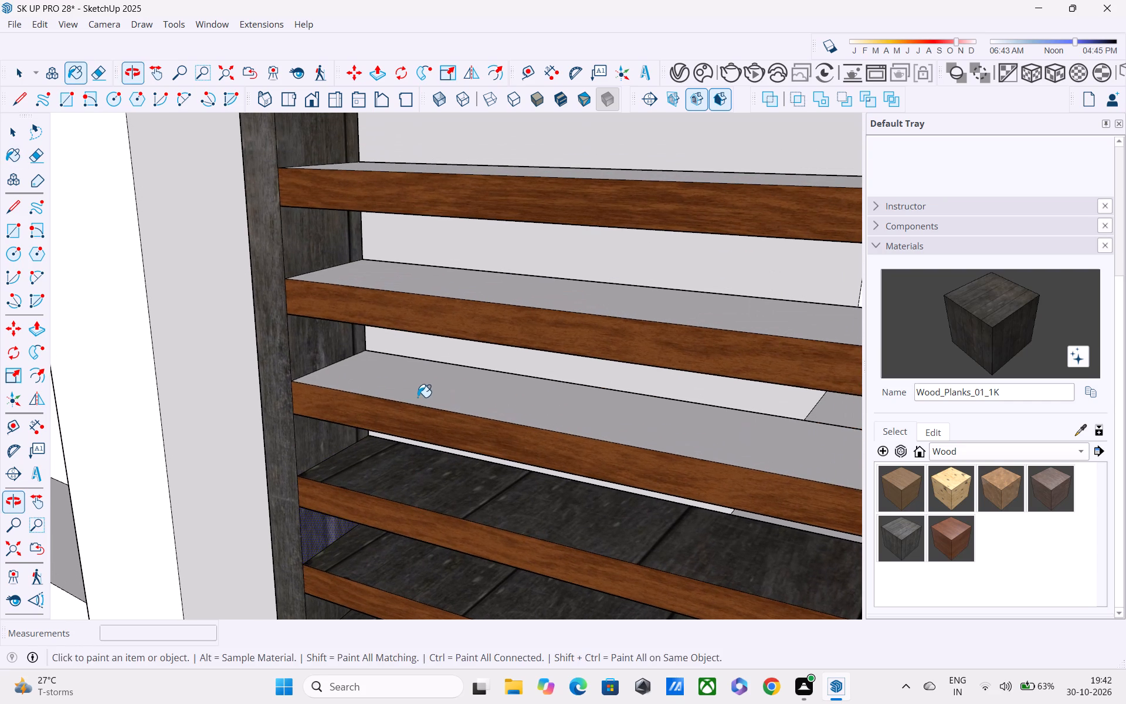
left_click(418, 397)
Paint the top faces of the following four slats up the louvred panel with Wood_Planks_01_1K.
middle_click_drag(420, 421, 421, 526, "shift")
left_click(420, 388)
middle_click_drag(420, 432, 419, 493, "shift")
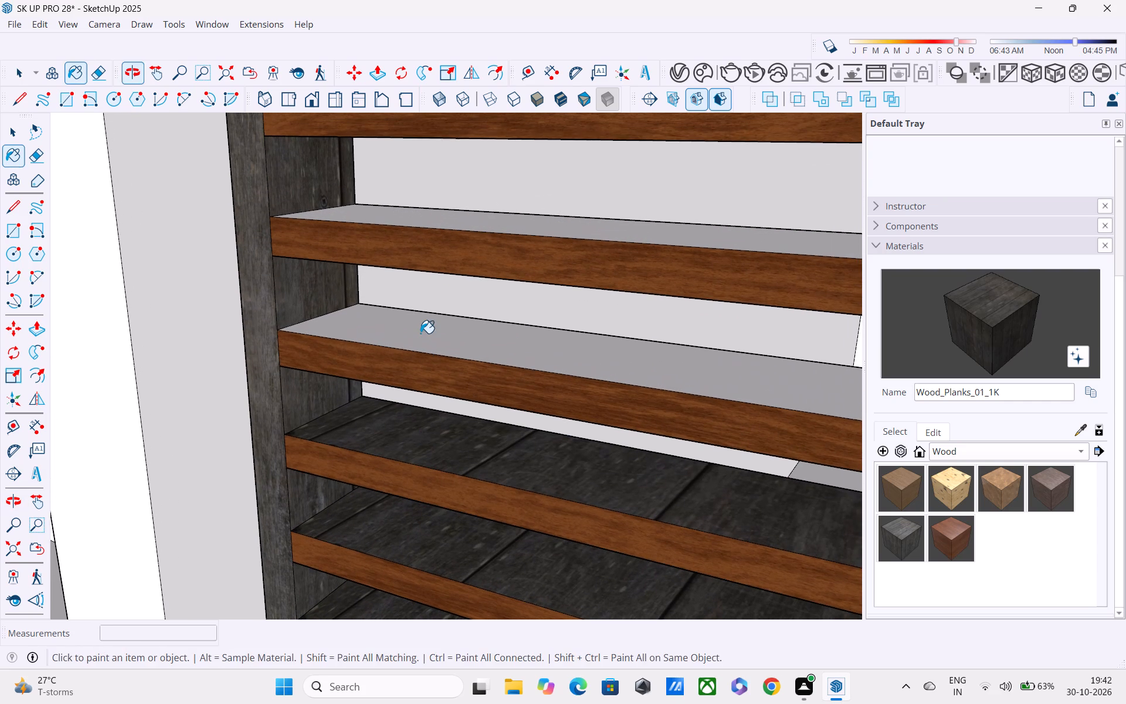
left_click(420, 331)
middle_click_drag(425, 357, 429, 523, "shift")
left_click(426, 397)
middle_click_drag(427, 397, 450, 507, "shift")
left_click_drag(445, 366, 447, 377)
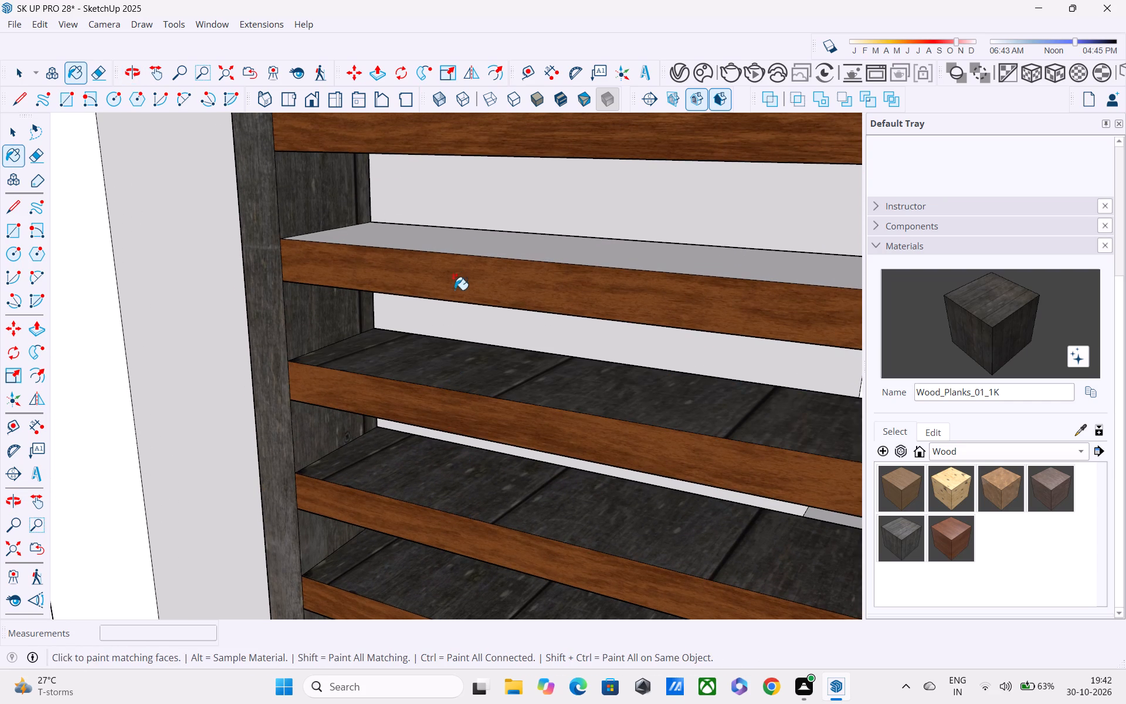
Paint only the top face of the uppermost slat below the top inner strip with Wood_Planks_01_1K.
middle_click_drag(461, 425, 469, 518, "shift")
scroll(469, 517, "up", 1, "shift")
middle_click_drag(436, 365, 442, 500, "shift")
left_click(430, 448)
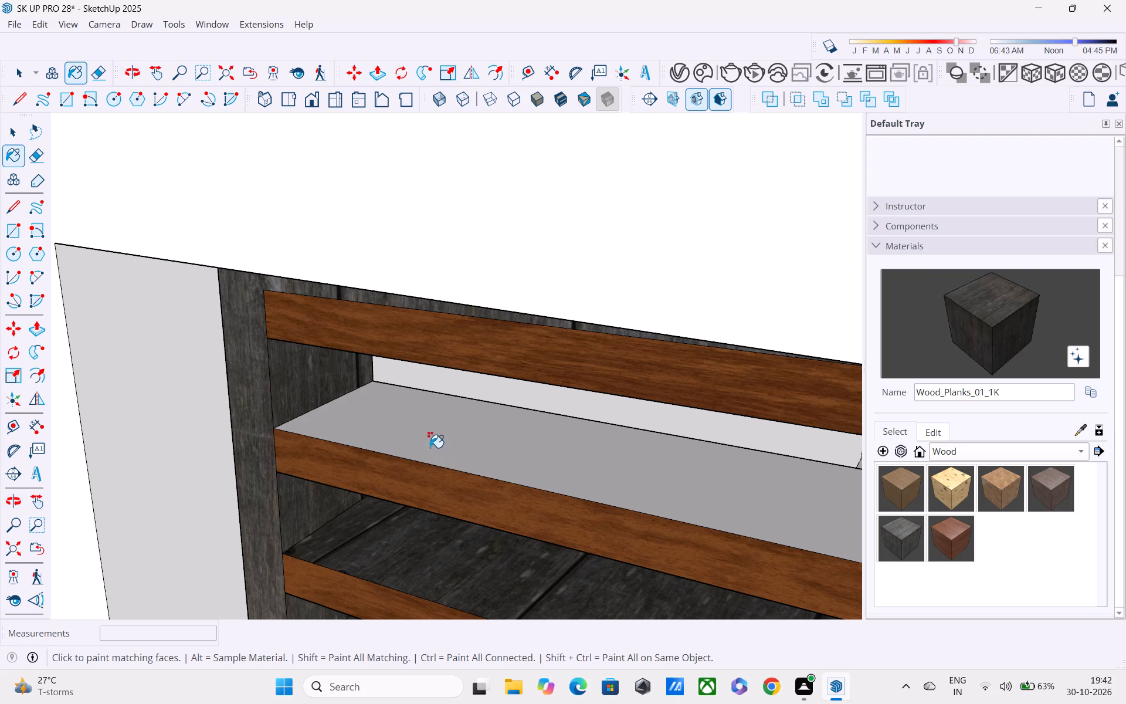
key("ctrl+z")
key("space")
left_click(535, 469)
left_click(888, 531)
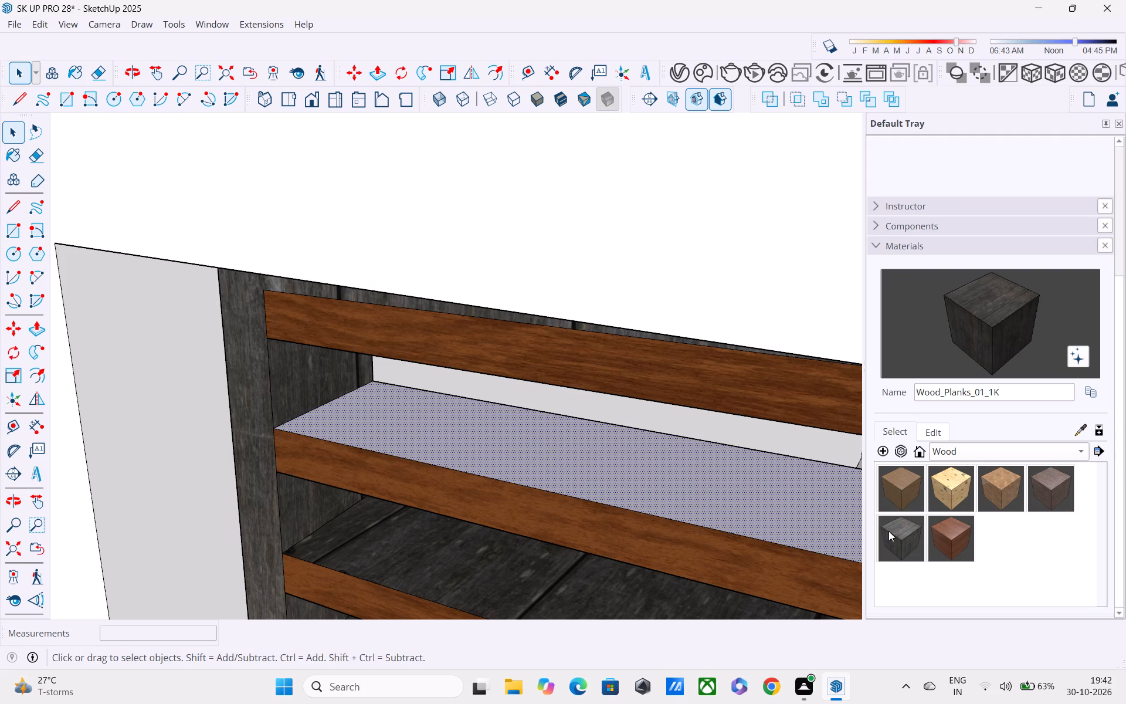
left_click(715, 507)
Paint the undersides of the top inner strip and the three slats below it with Wood_Planks_01_1K.
scroll(667, 486, "down", 4)
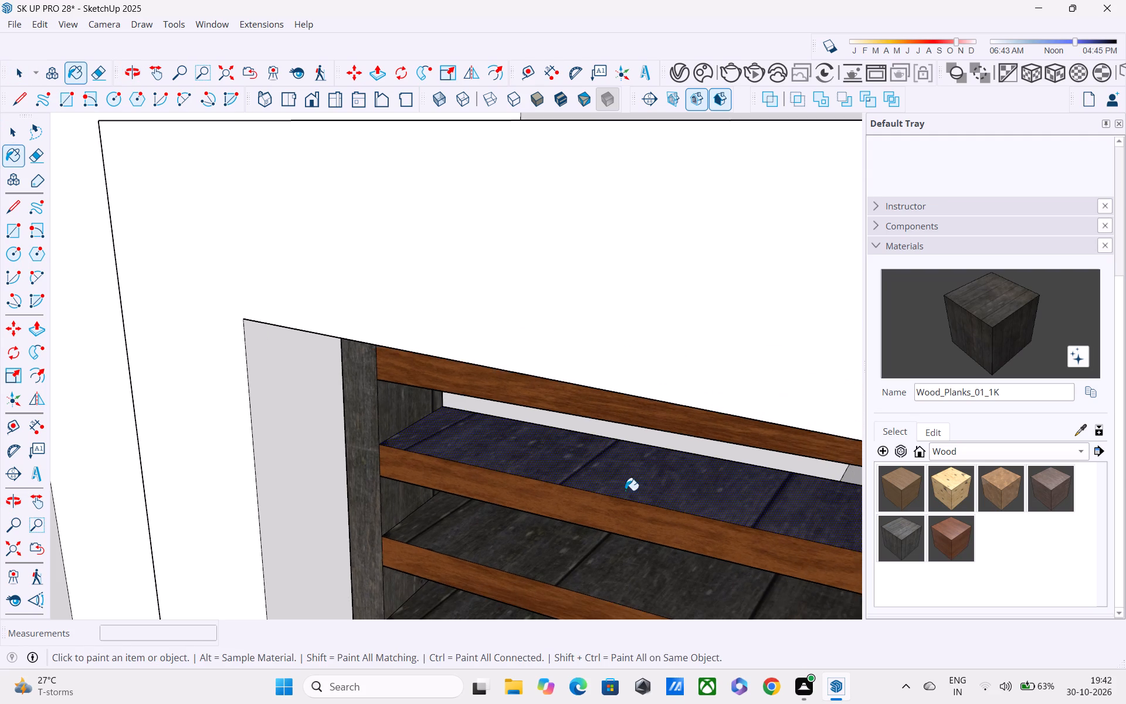
middle_click_drag(615, 490, 593, 358, "shift")
middle_click_drag(571, 374, 569, 239)
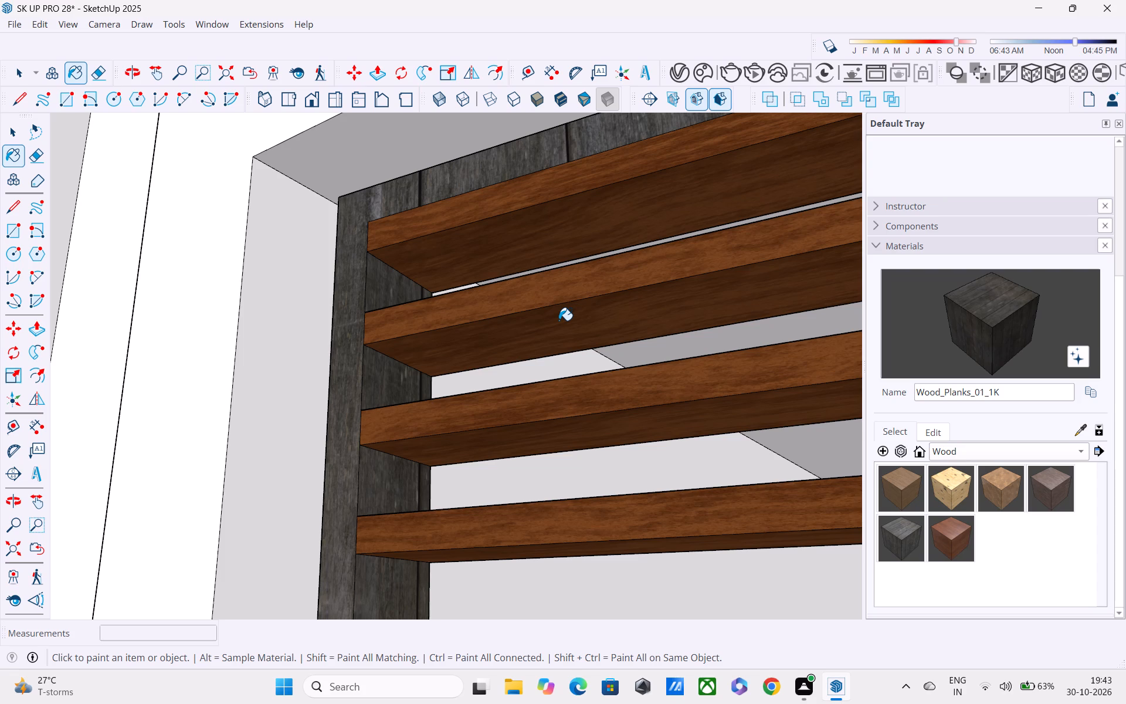
middle_click_drag(561, 324, 589, 441, "shift")
scroll(595, 361, "up", 1)
middle_click_drag(595, 361, 594, 272)
left_click(589, 234)
left_click(602, 310)
middle_click_drag(617, 350, 617, 348, "shift")
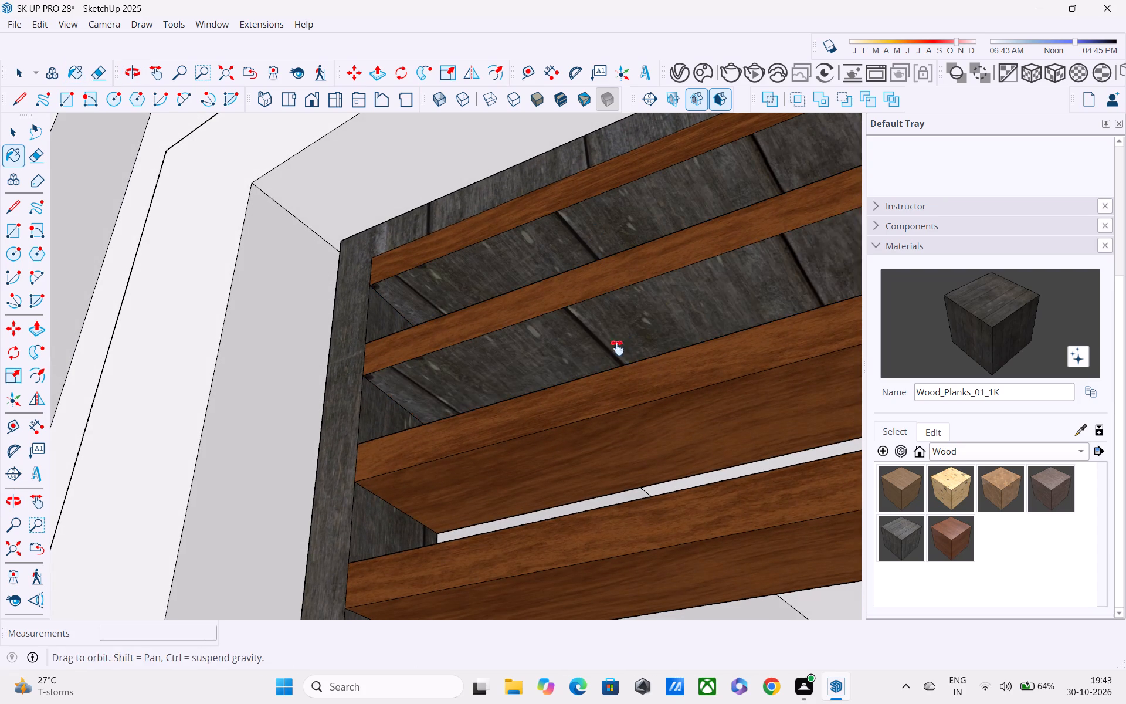
middle_click_drag(617, 348, 613, 225, "shift")
left_click(616, 287)
middle_click_drag(626, 289, 619, 195, "shift")
left_click(619, 296)
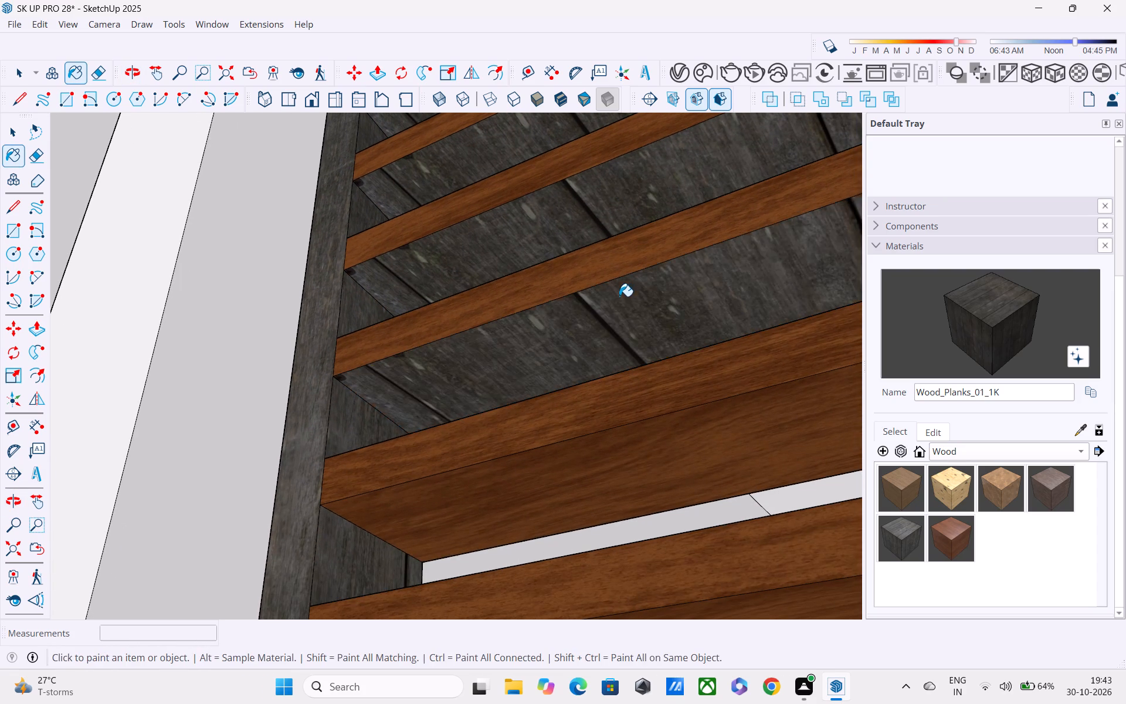
Paint the undersides of the next four slats down the louvred panel with Wood_Planks_01_1K.
middle_click_drag(620, 299, 606, 214, "shift")
scroll(606, 214, "up", 1, "shift")
left_click(637, 350)
scroll(639, 350, "down", 5)
middle_click_drag(646, 411, 642, 324)
scroll(643, 331, "up", 1, "shift")
scroll(641, 323, "down", 1, "shift")
left_click(644, 385)
middle_click_drag(644, 387, 644, 290)
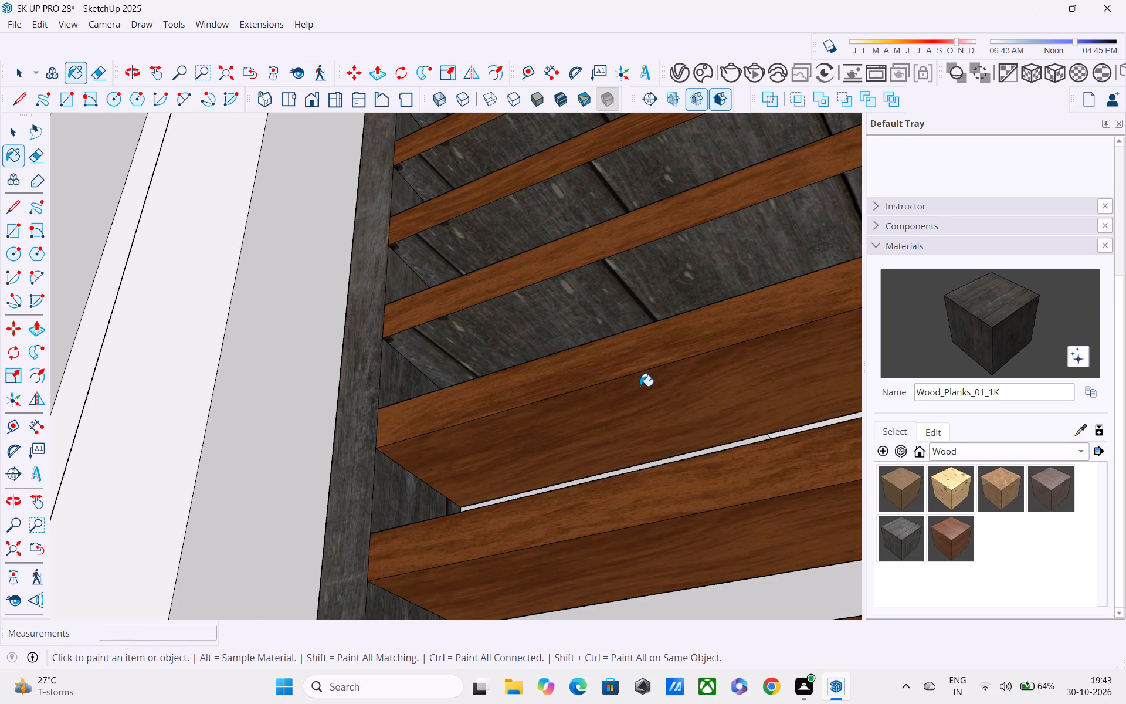
left_click(640, 386)
scroll(647, 394, "up", 1)
middle_click_drag(647, 395, 625, 181, "shift")
left_click(622, 307)
middle_click_drag(625, 307, 615, 141, "shift")
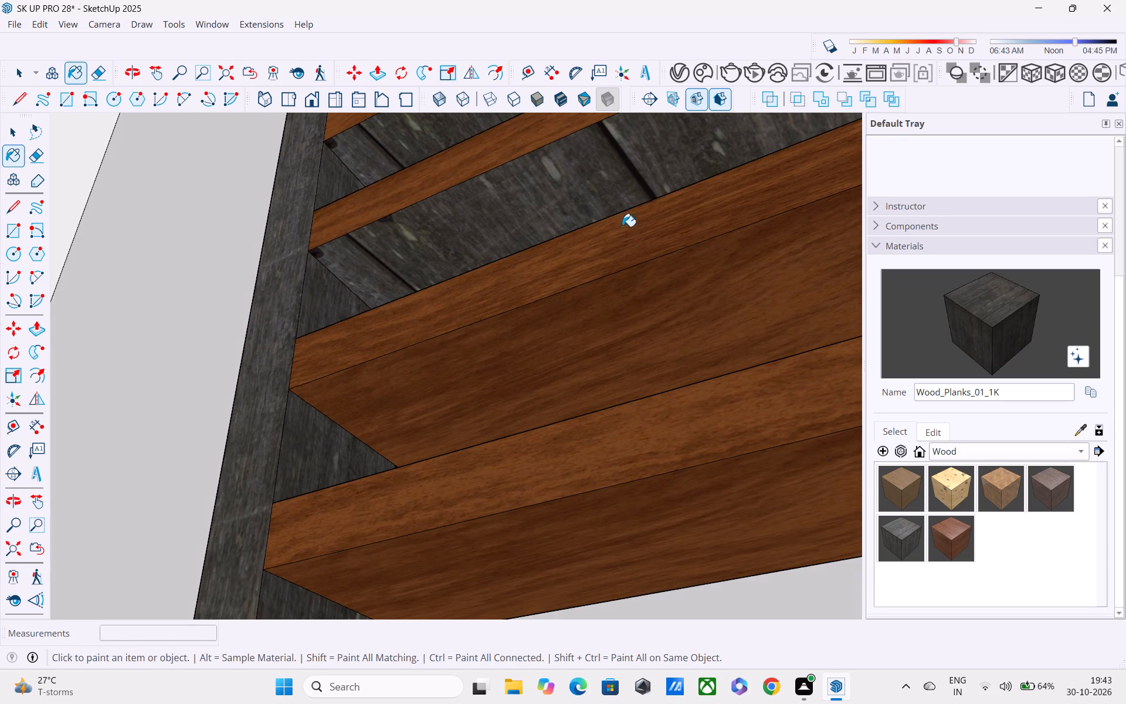
Continue painting the slat undersides down the louvred balcony panel with Wood_Planks_01_1K.
left_click(635, 311)
middle_click_drag(636, 312, 624, 184)
scroll(629, 283, "down", 3)
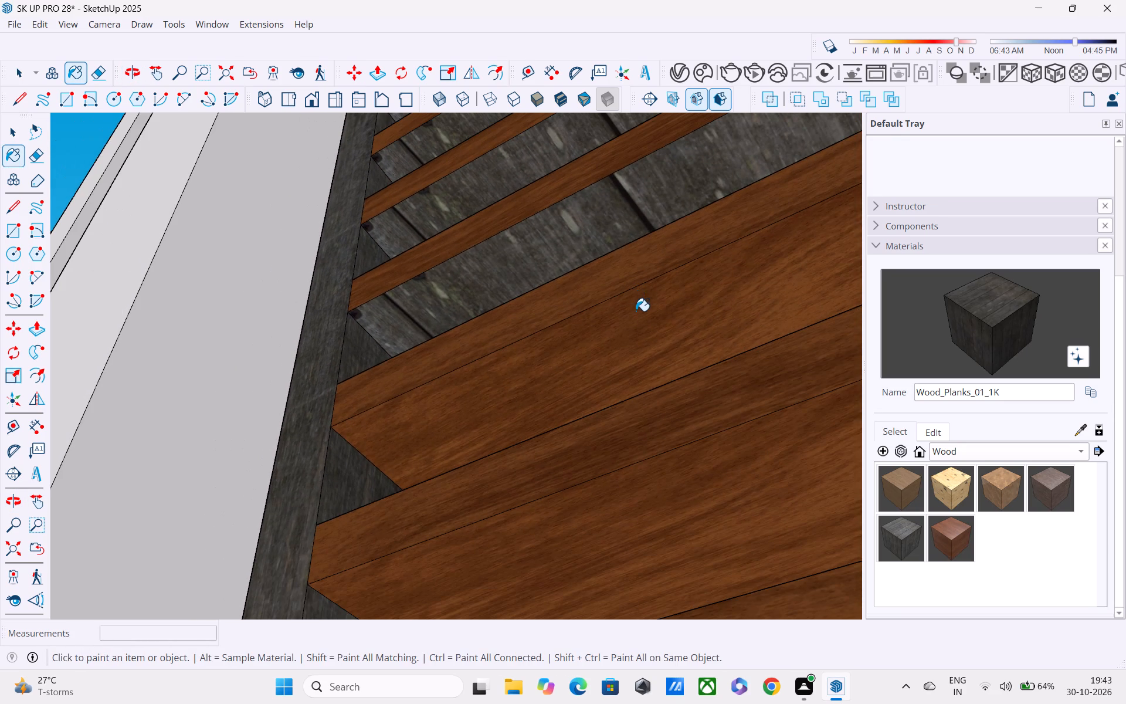
left_click(636, 311)
scroll(643, 328, "down", 3)
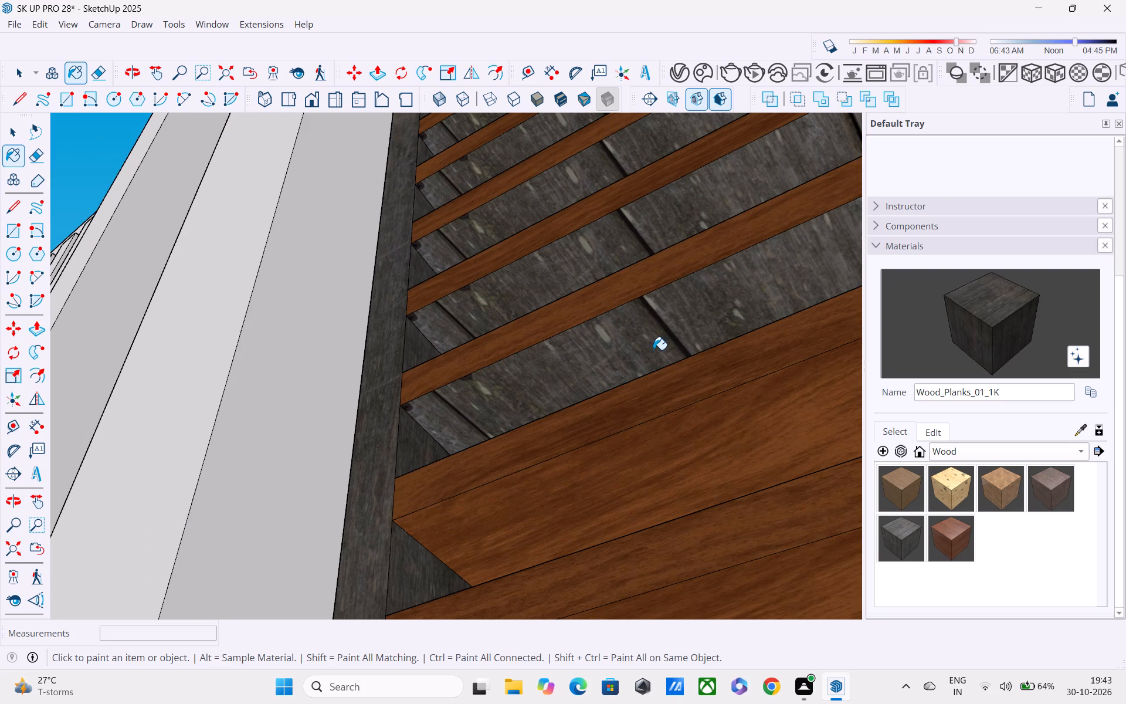
middle_click_drag(668, 373, 648, 276)
left_click(676, 336)
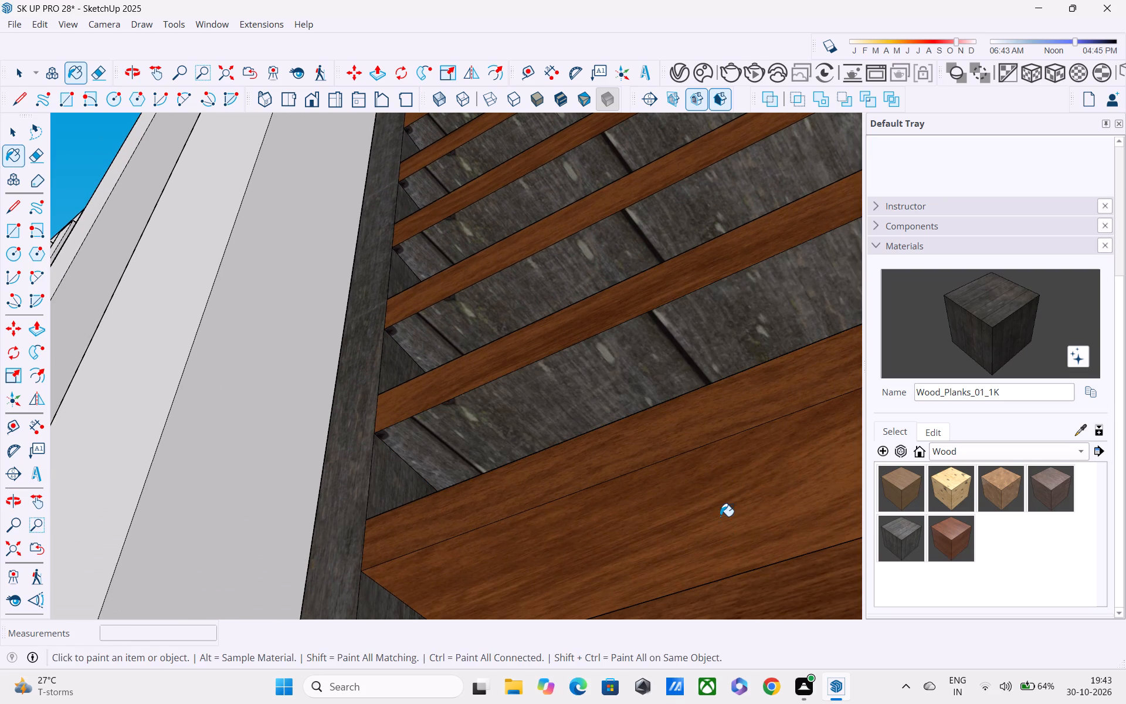
left_click(719, 501)
middle_click_drag(721, 498, 689, 349)
left_click(694, 524)
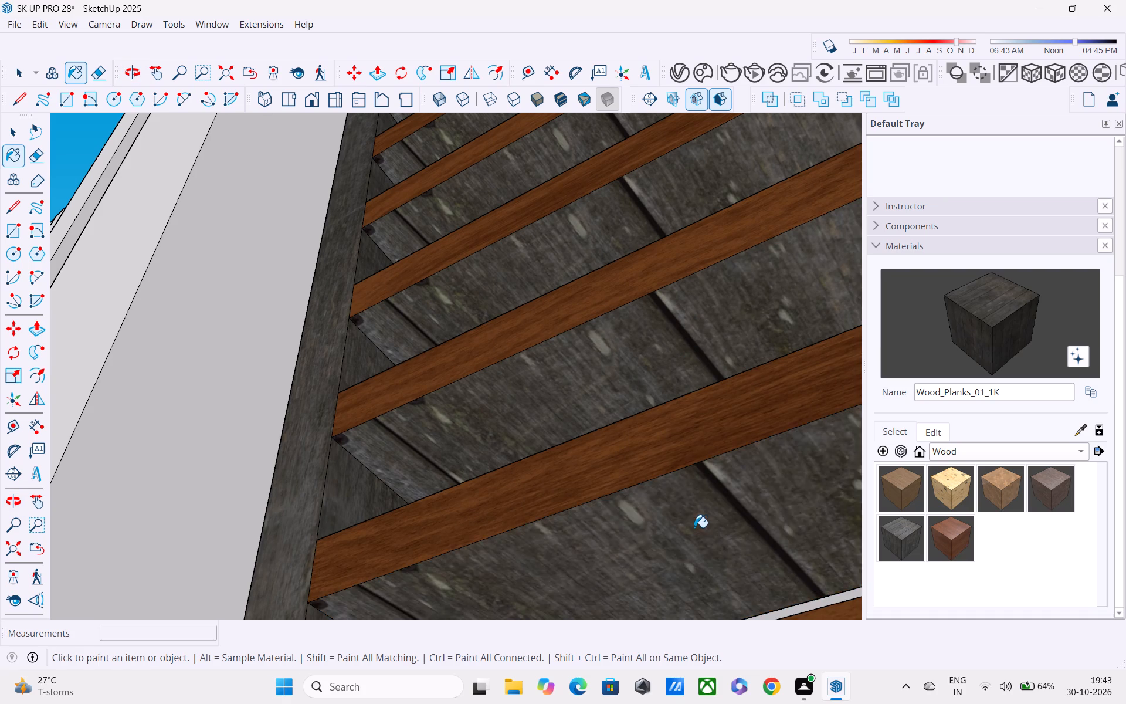
Paint the remaining slat undersides near the bottom of the louvred panel with Wood_Planks_01_1K.
middle_click_drag(694, 529, 688, 443, "shift")
scroll(685, 438, "down", 4)
middle_click_drag(693, 466, 644, 307, "shift")
scroll(642, 306, "up", 1)
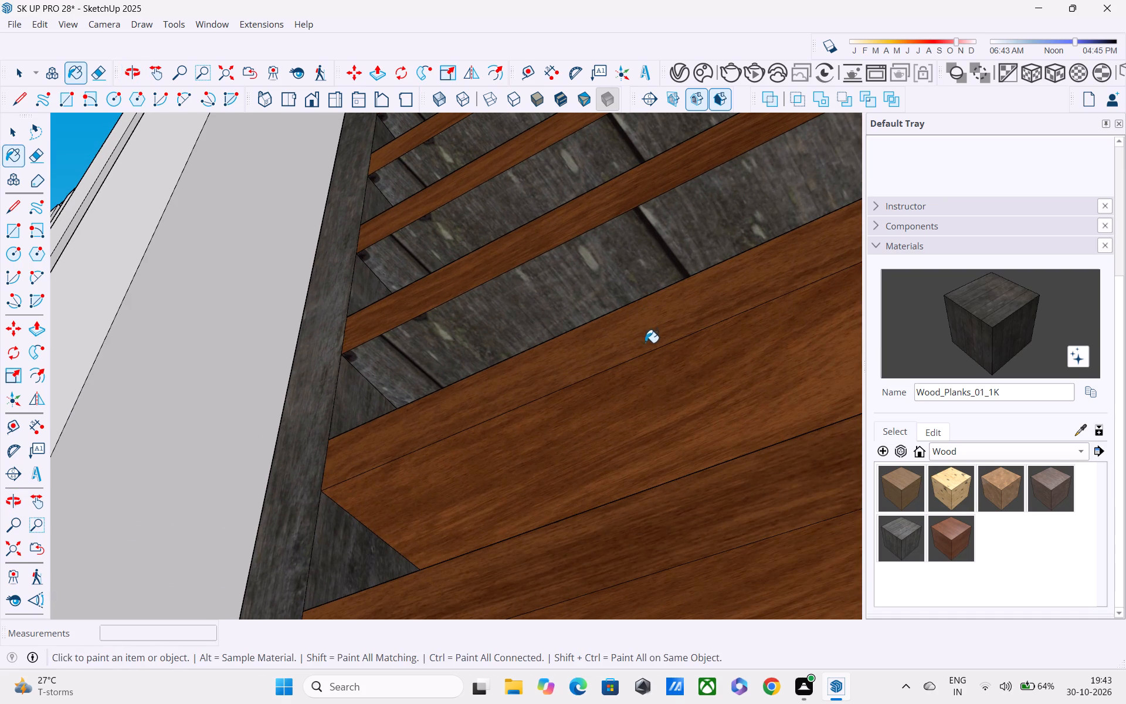
left_click(649, 377)
scroll(647, 374, "down", 3)
middle_click_drag(649, 439, 601, 269, "shift")
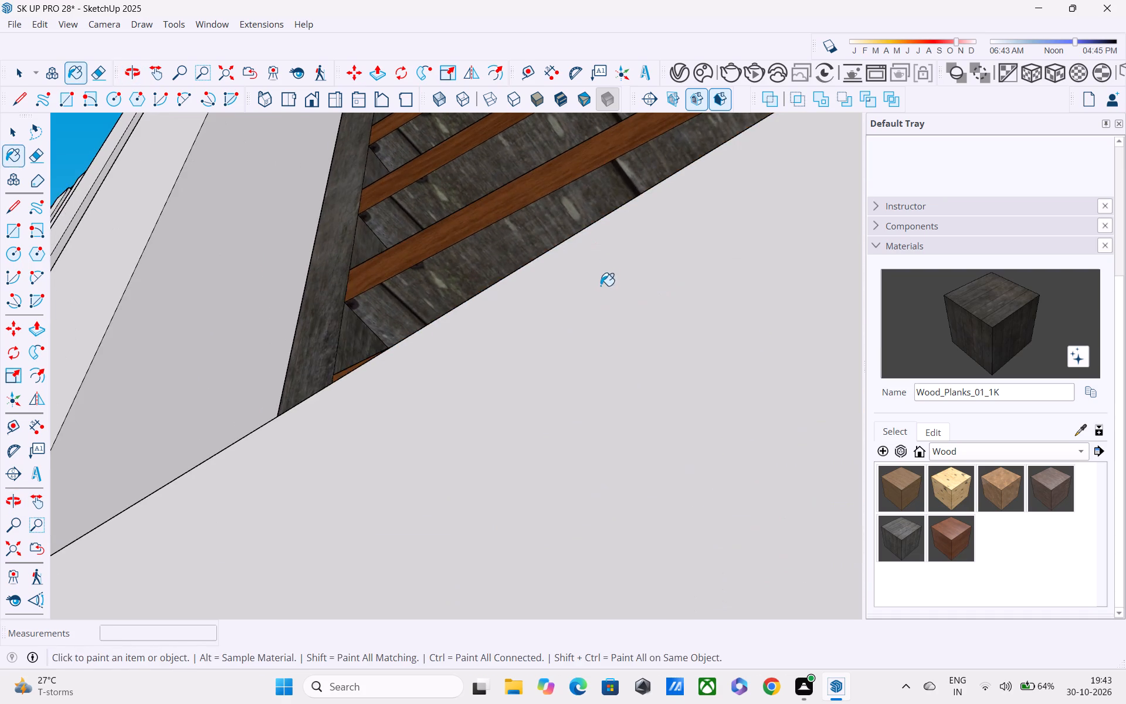
middle_click_drag(601, 293, 648, 494)
middle_click_drag(625, 454, 725, 703, "shift")
middle_click_drag(504, 280, 537, 472, "shift")
middle_click_drag(536, 468, 504, 323)
left_click(519, 415)
scroll(519, 415, "down", 6)
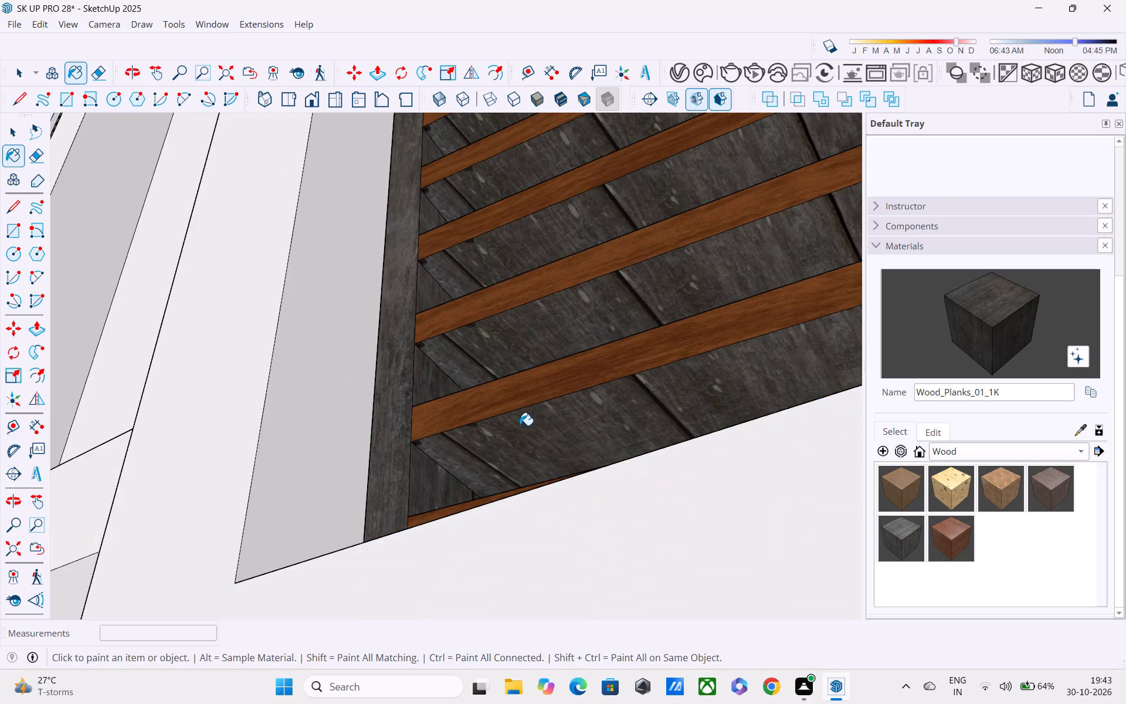
Examine the painted louvred panel from several angles, checking its frame, slat fronts and undersides against the balcony.
middle_click_drag(521, 429, 576, 559)
scroll(575, 554, "up", 1)
scroll(572, 500, "down", 10)
scroll(569, 434, "down", 2)
middle_click_drag(569, 434, 569, 587)
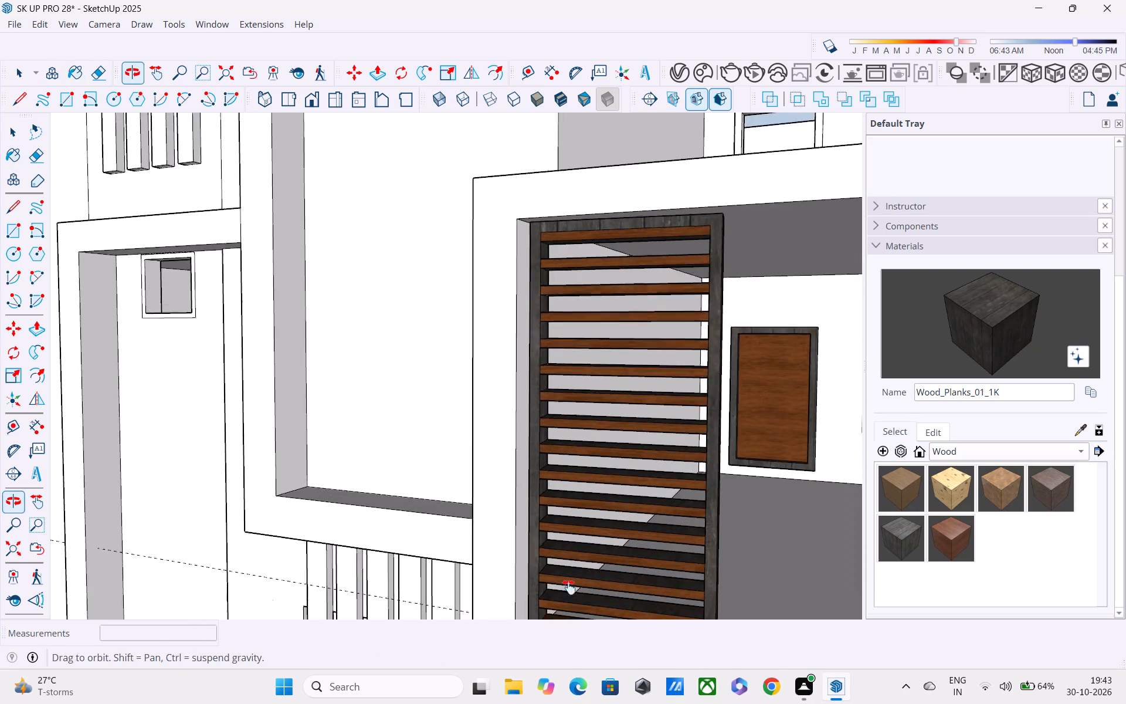
middle_click_drag(569, 587, 566, 593)
scroll(566, 593, "up", 1, "shift")
scroll(554, 568, "down", 5)
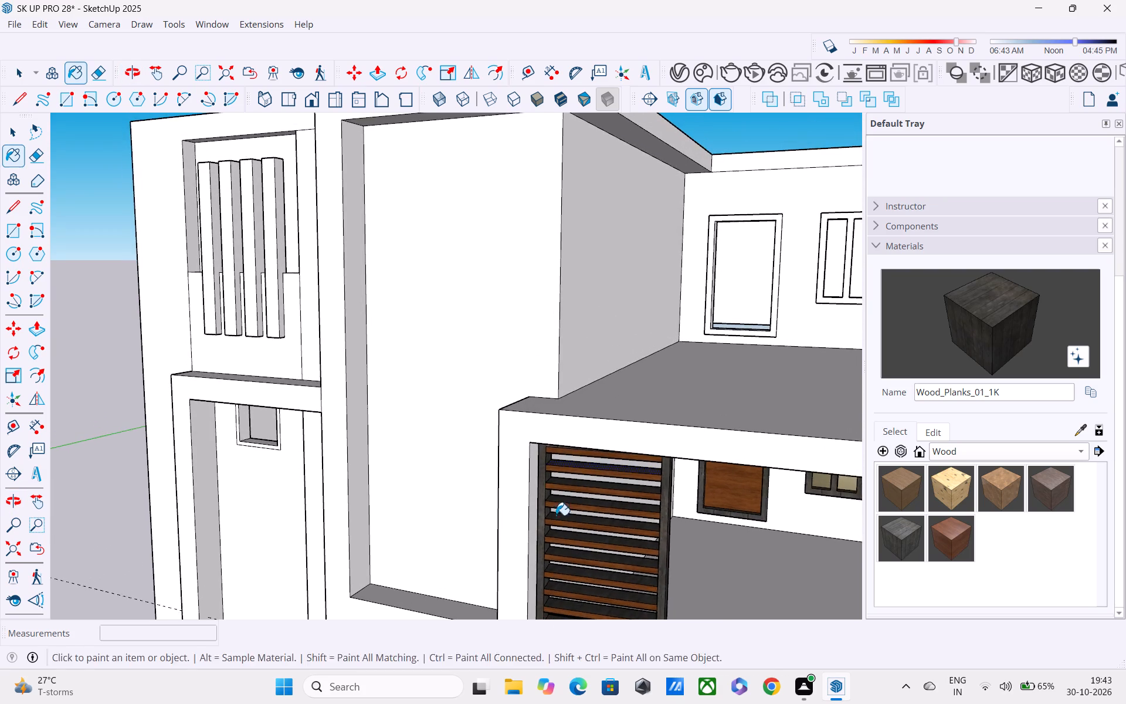
middle_click_drag(556, 514, 551, 449)
scroll(632, 512, "up", 1)
middle_click_drag(632, 512, 614, 431, "shift")
scroll(625, 455, "up", 2)
middle_click_drag(627, 480, 626, 481)
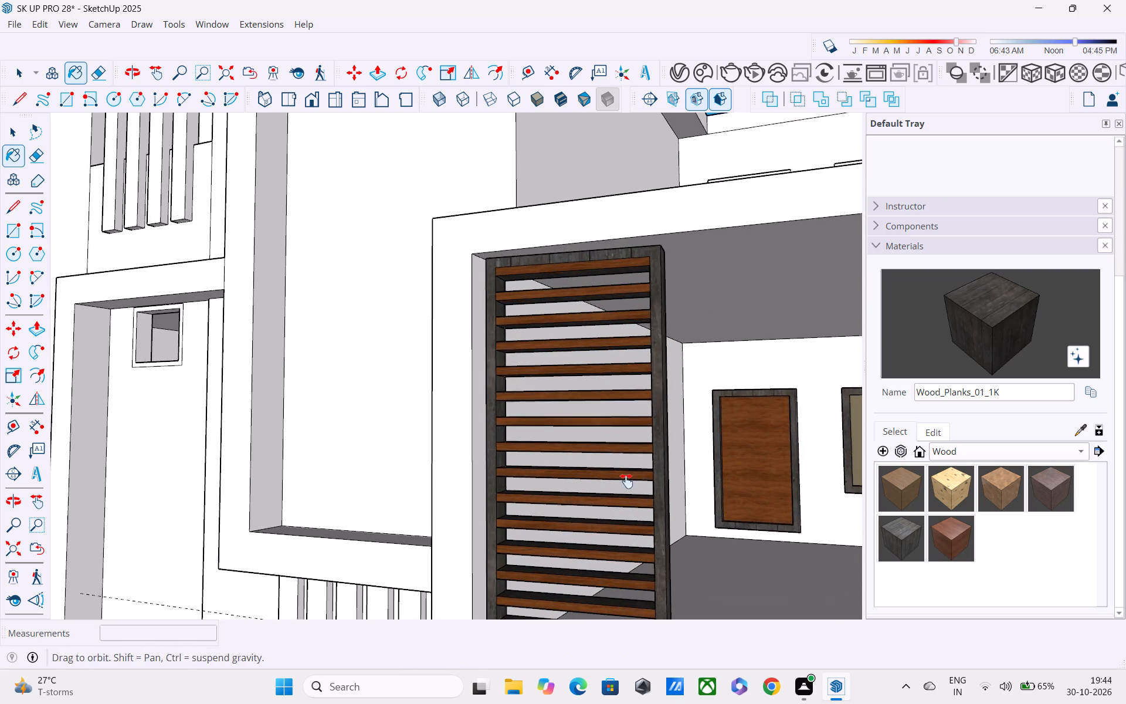
middle_click_drag(626, 481, 497, 400)
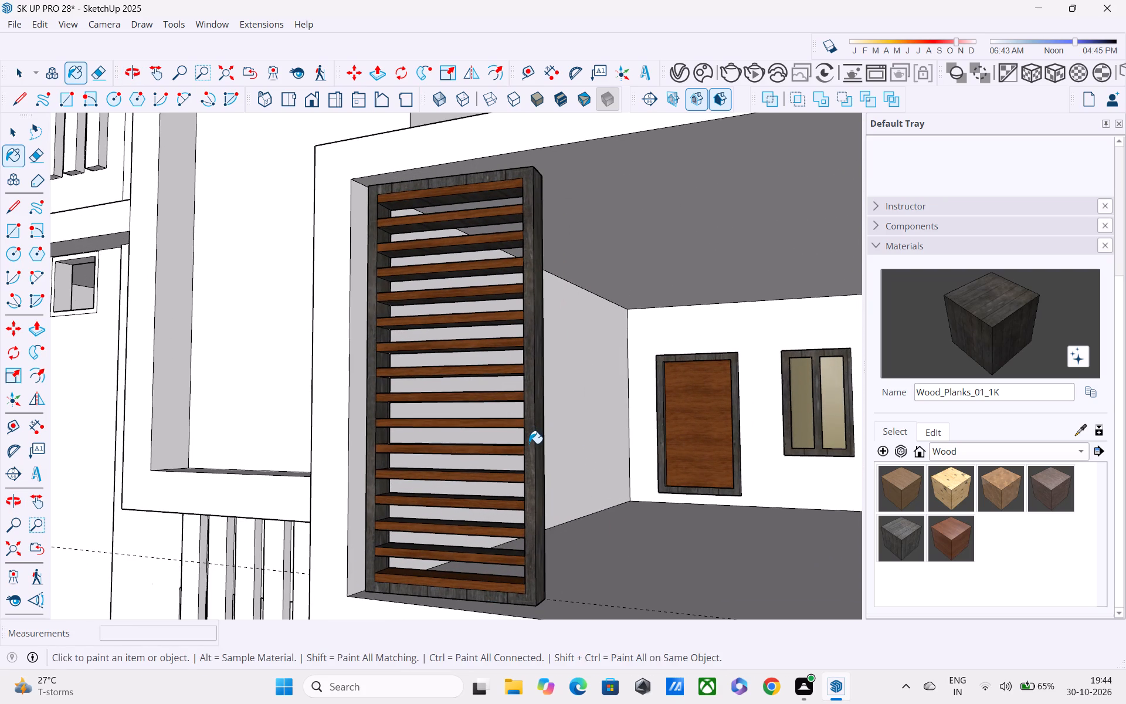
scroll(529, 444, "down", 2)
middle_click_drag(535, 449, 559, 506, "shift")
middle_click_drag(559, 472, 480, 404)
scroll(481, 409, "down", 7)
middle_click_drag(489, 427, 512, 522)
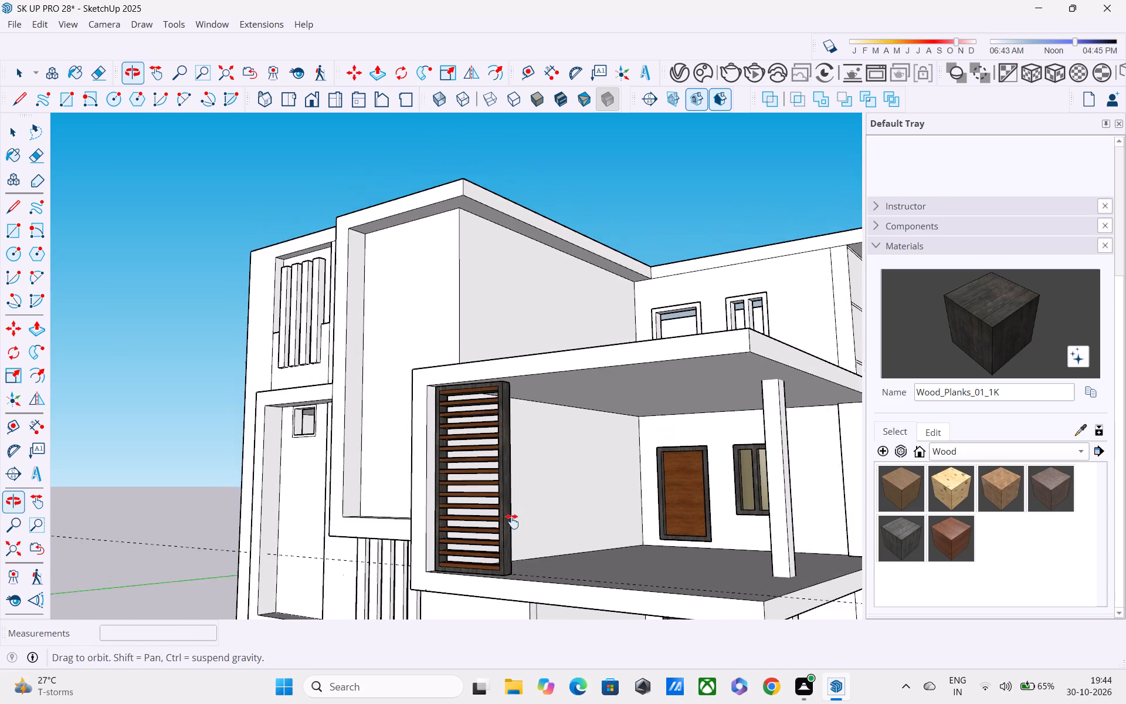
middle_click_drag(512, 522, 513, 523)
Delete the dashed guide line running across the house front at the balcony floor.
key("space")
left_click(545, 160)
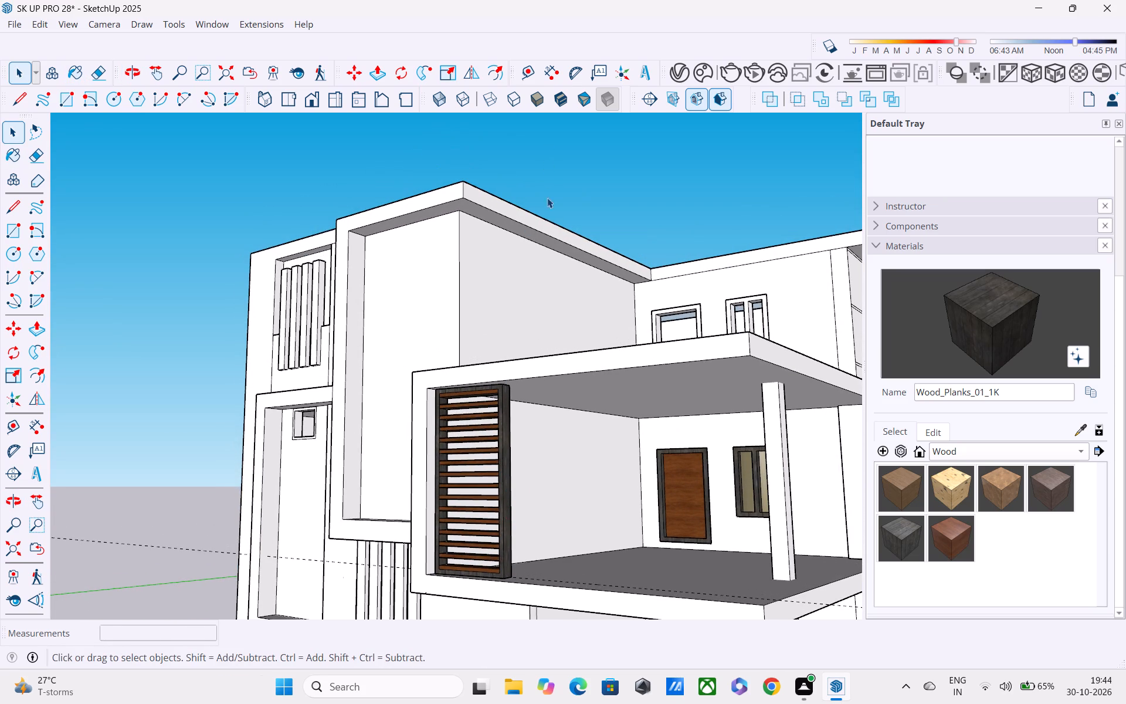
scroll(548, 213, "down", 3)
middle_click_drag(549, 234, 548, 177, "shift")
middle_click_drag(564, 330, 593, 422)
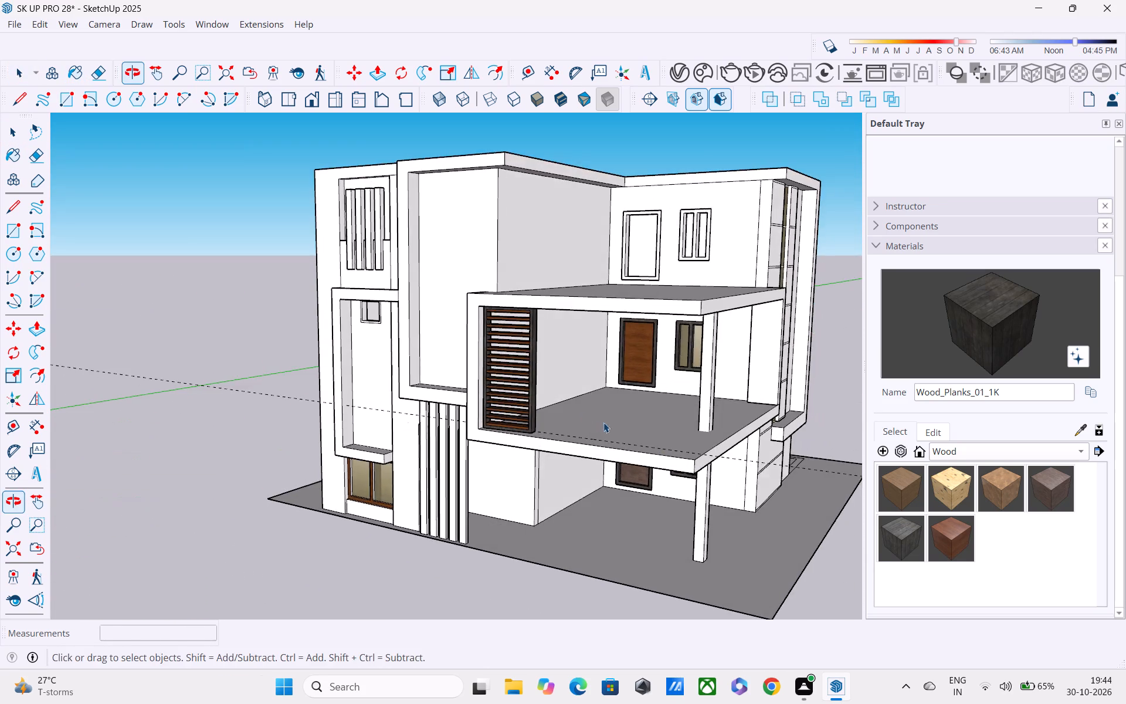
scroll(620, 446, "up", 4)
middle_click_drag(620, 433, 573, 435)
scroll(795, 514, "down", 4)
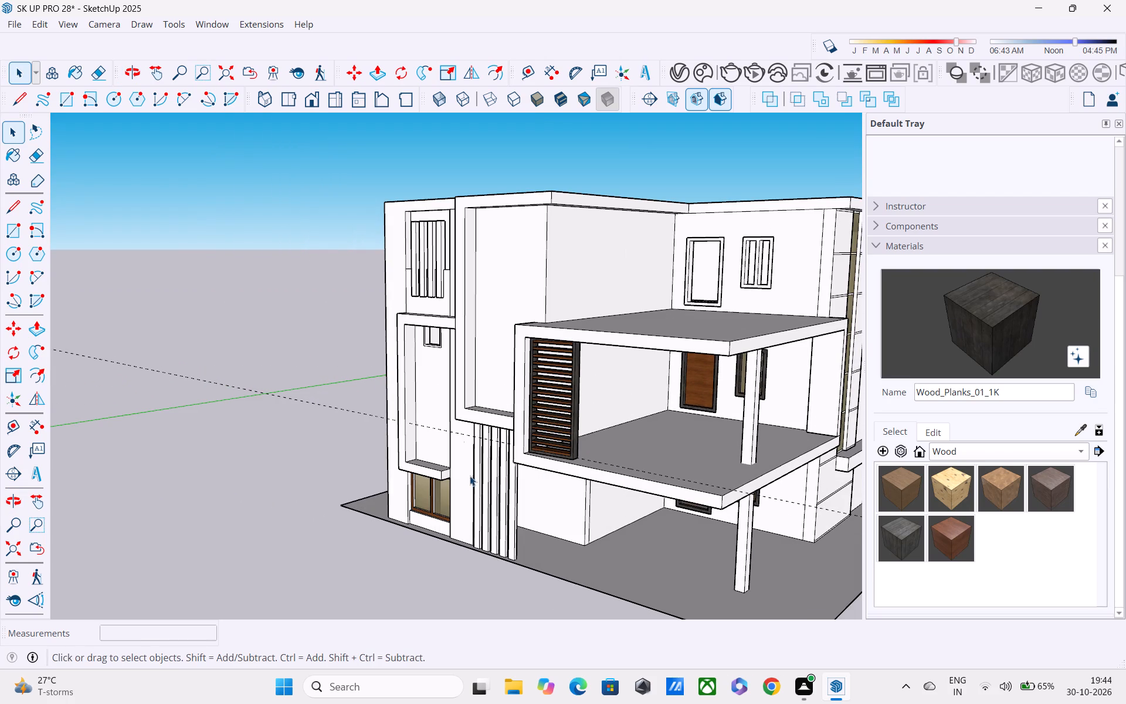
left_click(351, 411)
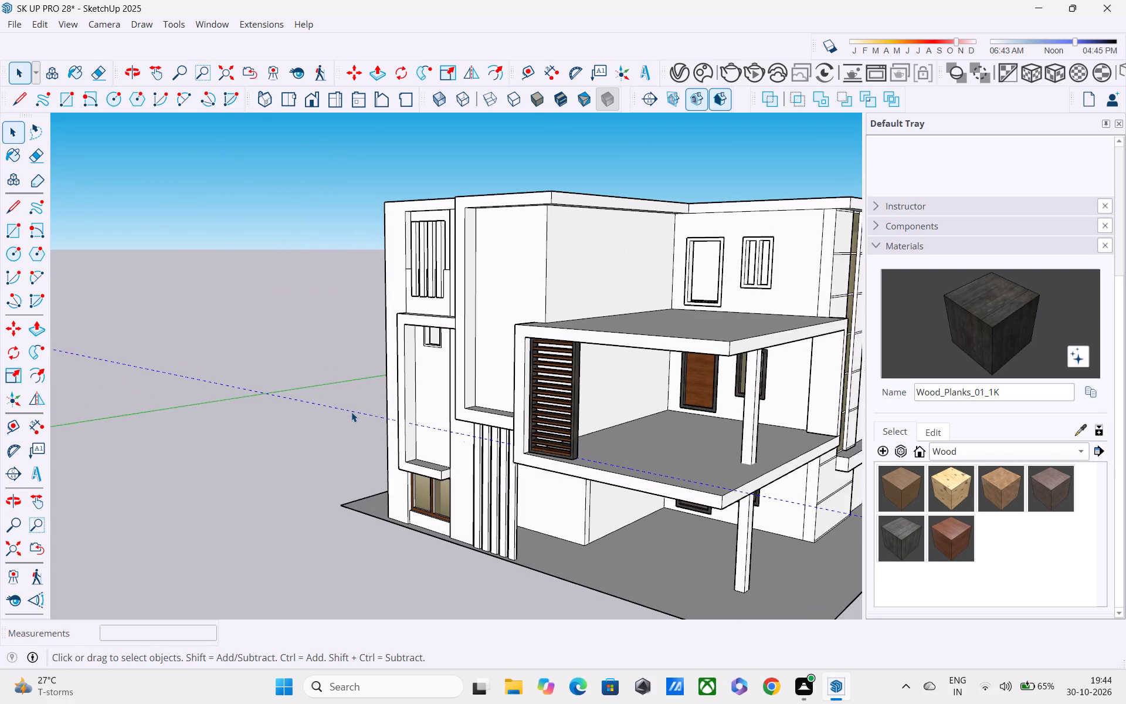
key("Delete")
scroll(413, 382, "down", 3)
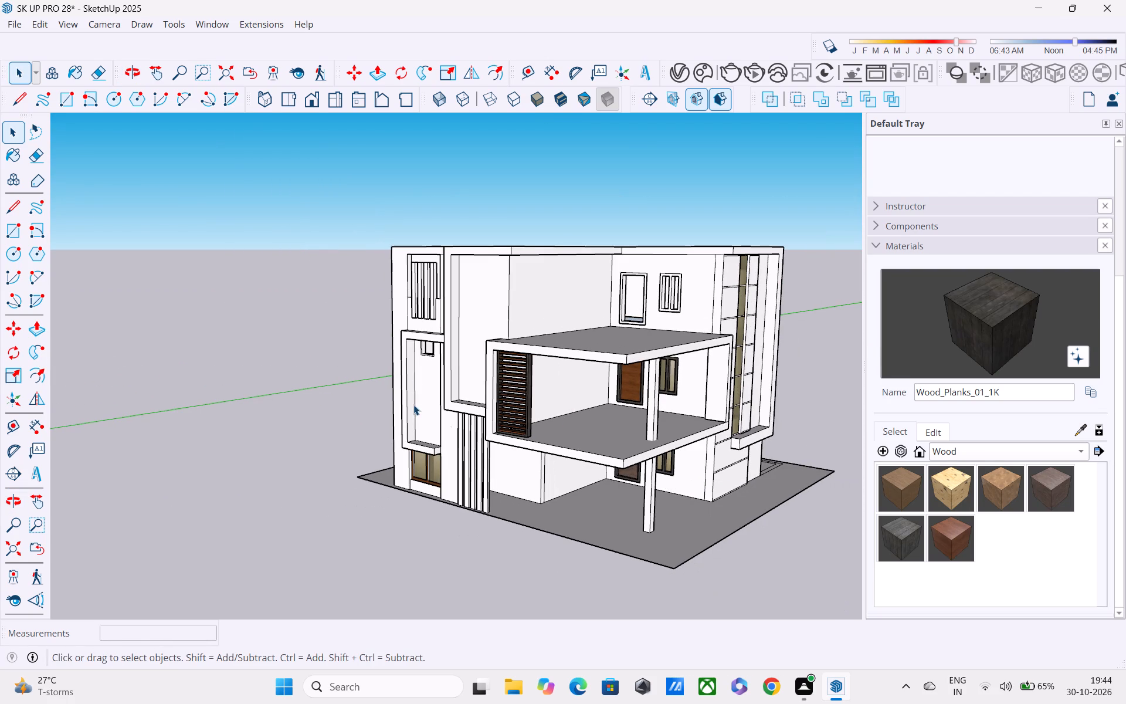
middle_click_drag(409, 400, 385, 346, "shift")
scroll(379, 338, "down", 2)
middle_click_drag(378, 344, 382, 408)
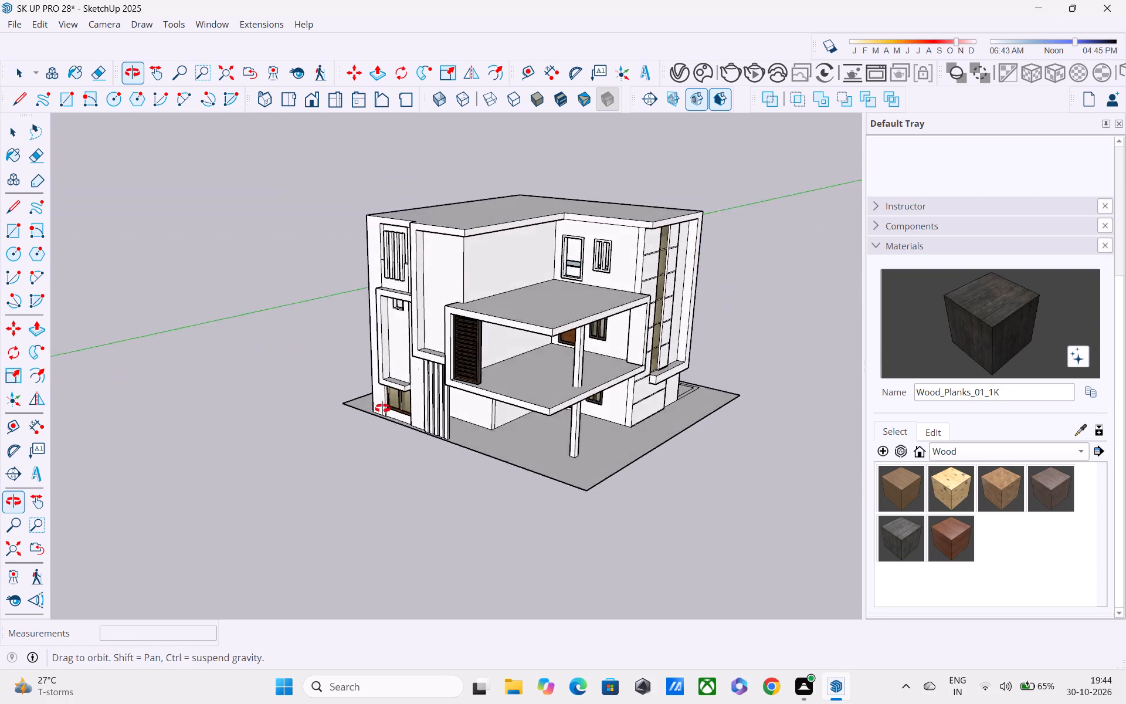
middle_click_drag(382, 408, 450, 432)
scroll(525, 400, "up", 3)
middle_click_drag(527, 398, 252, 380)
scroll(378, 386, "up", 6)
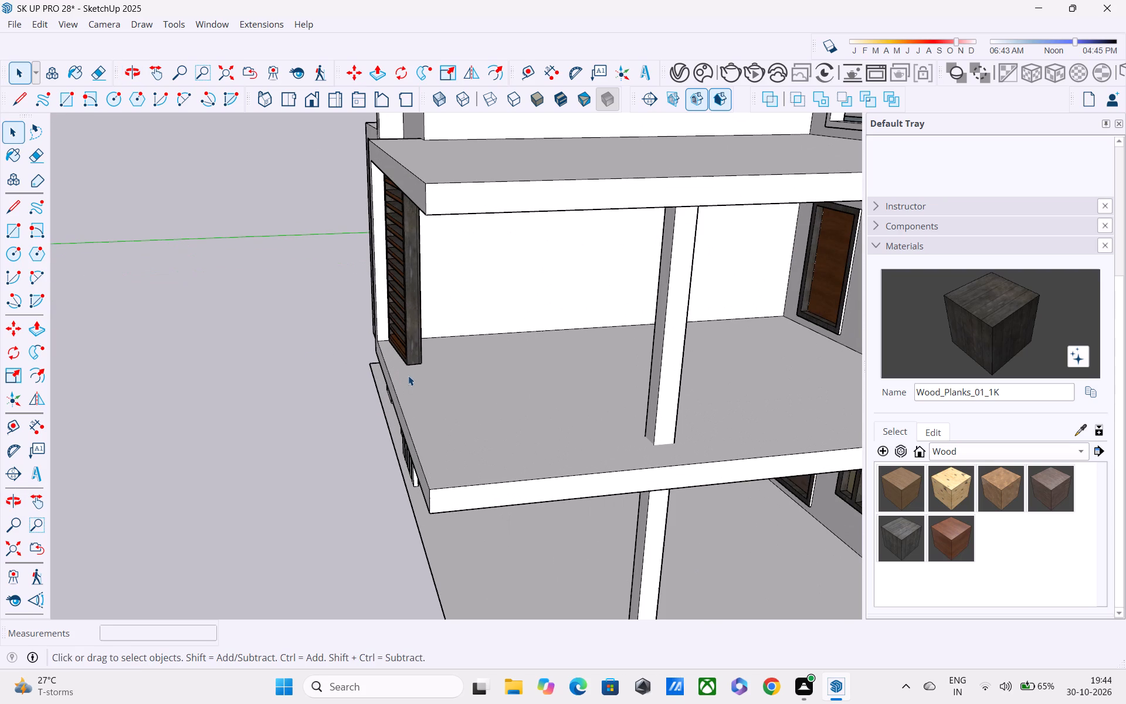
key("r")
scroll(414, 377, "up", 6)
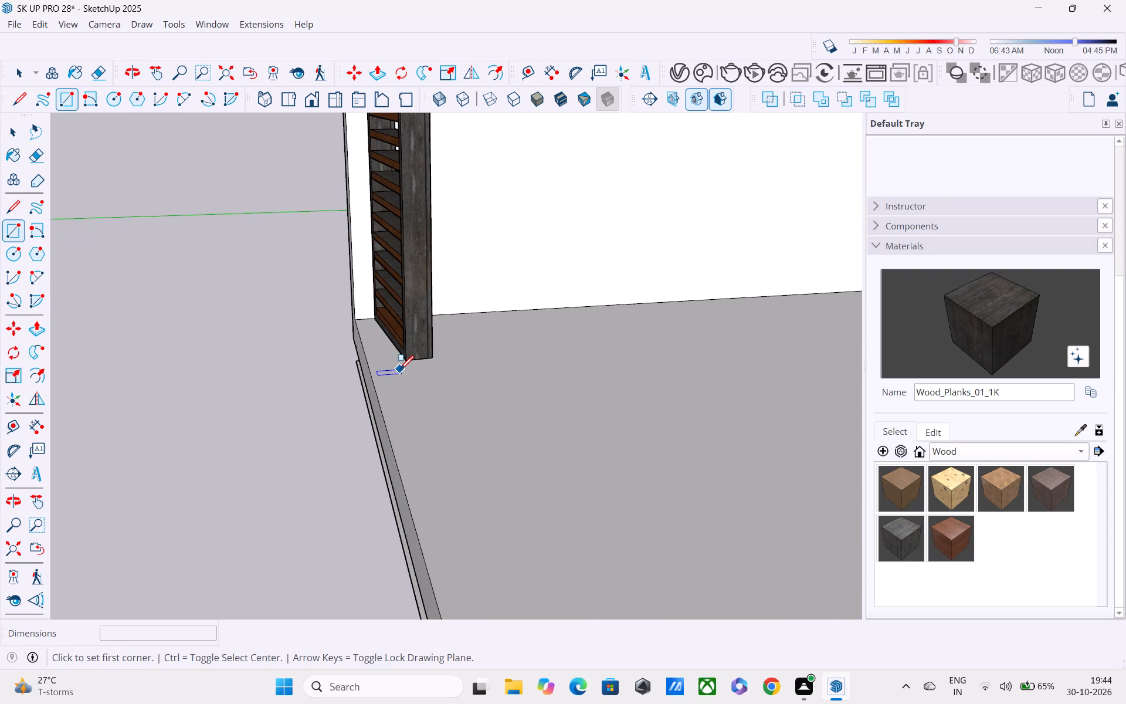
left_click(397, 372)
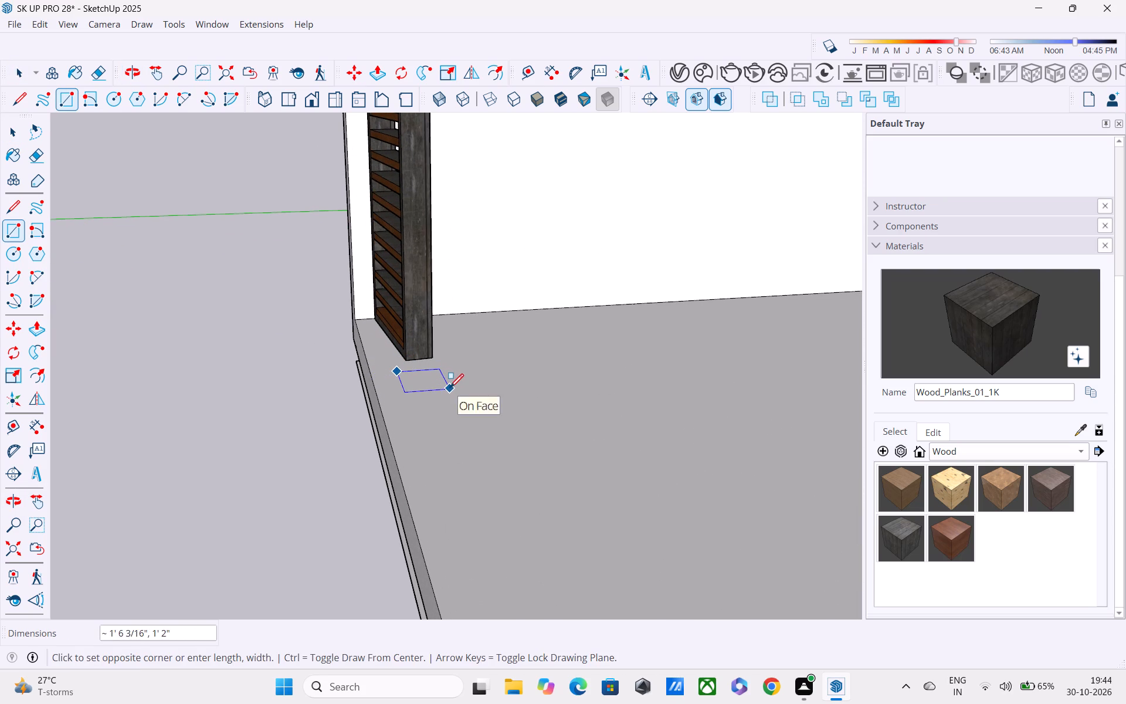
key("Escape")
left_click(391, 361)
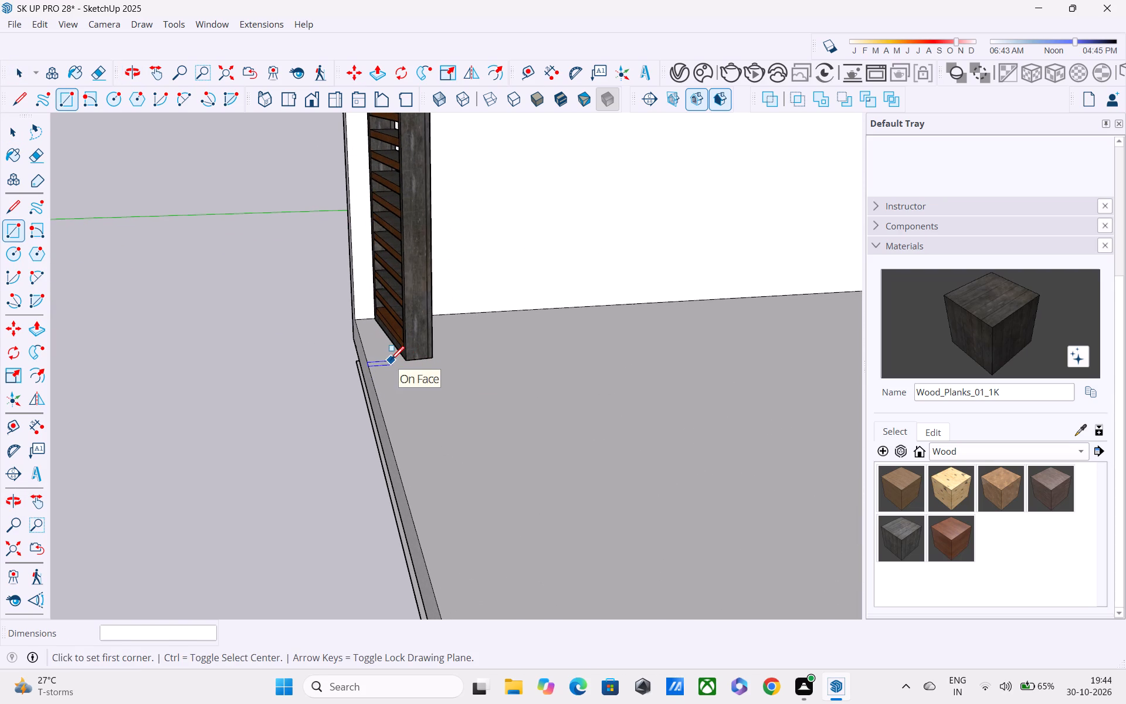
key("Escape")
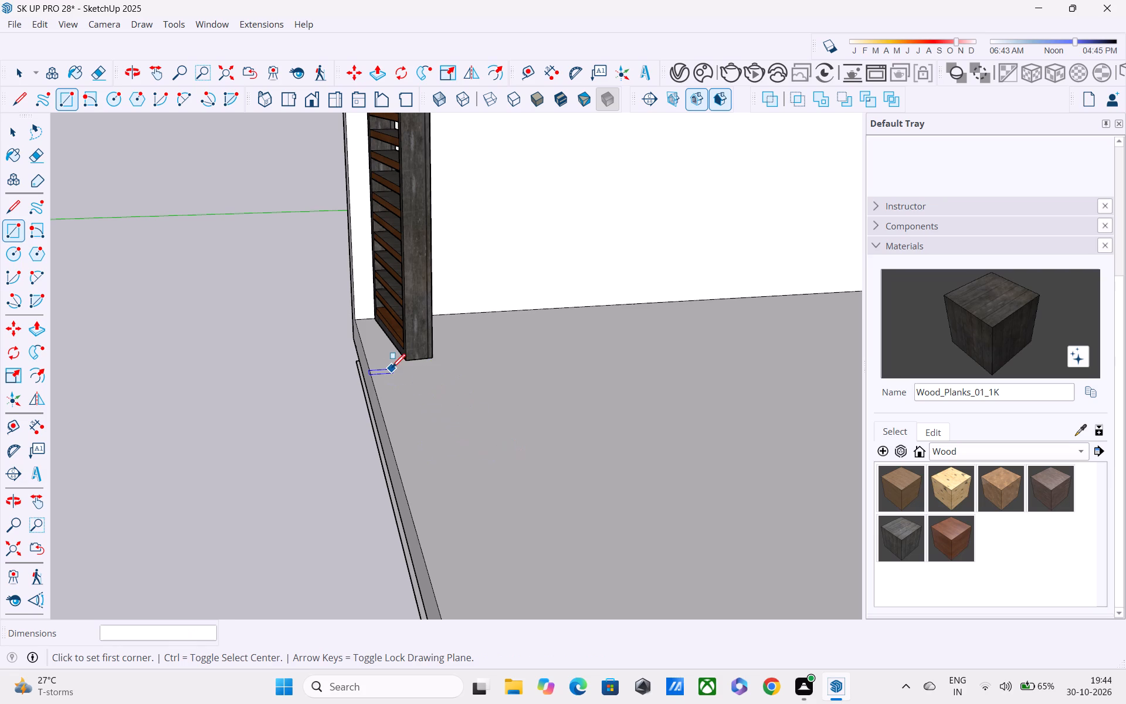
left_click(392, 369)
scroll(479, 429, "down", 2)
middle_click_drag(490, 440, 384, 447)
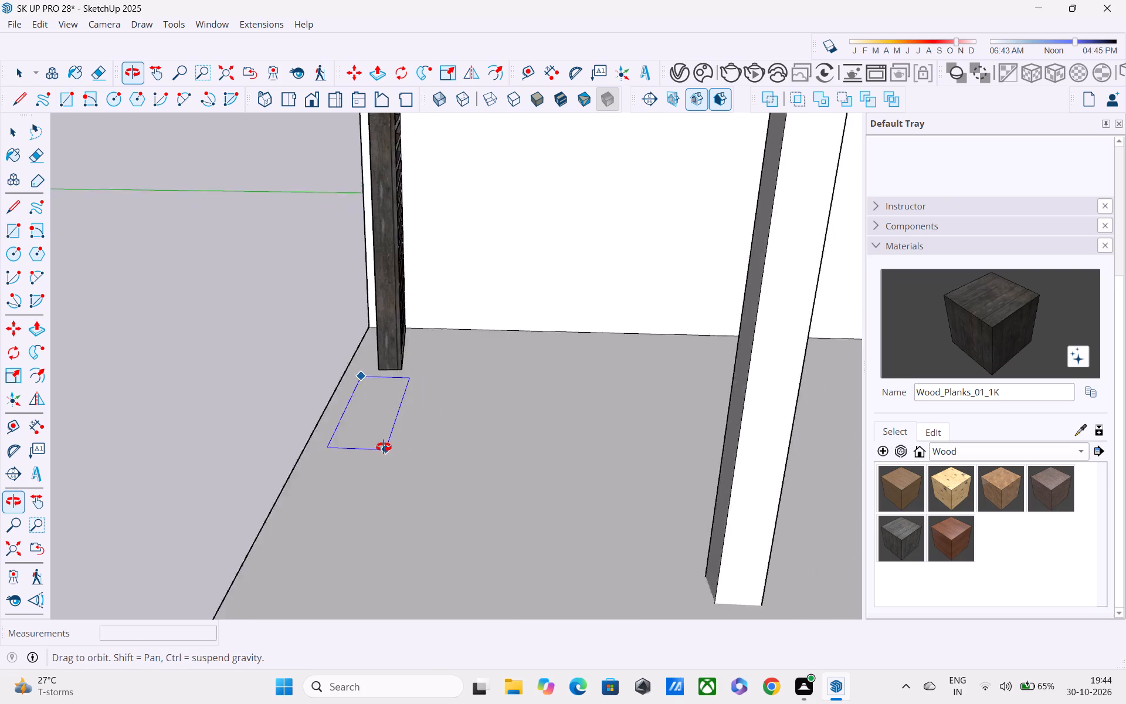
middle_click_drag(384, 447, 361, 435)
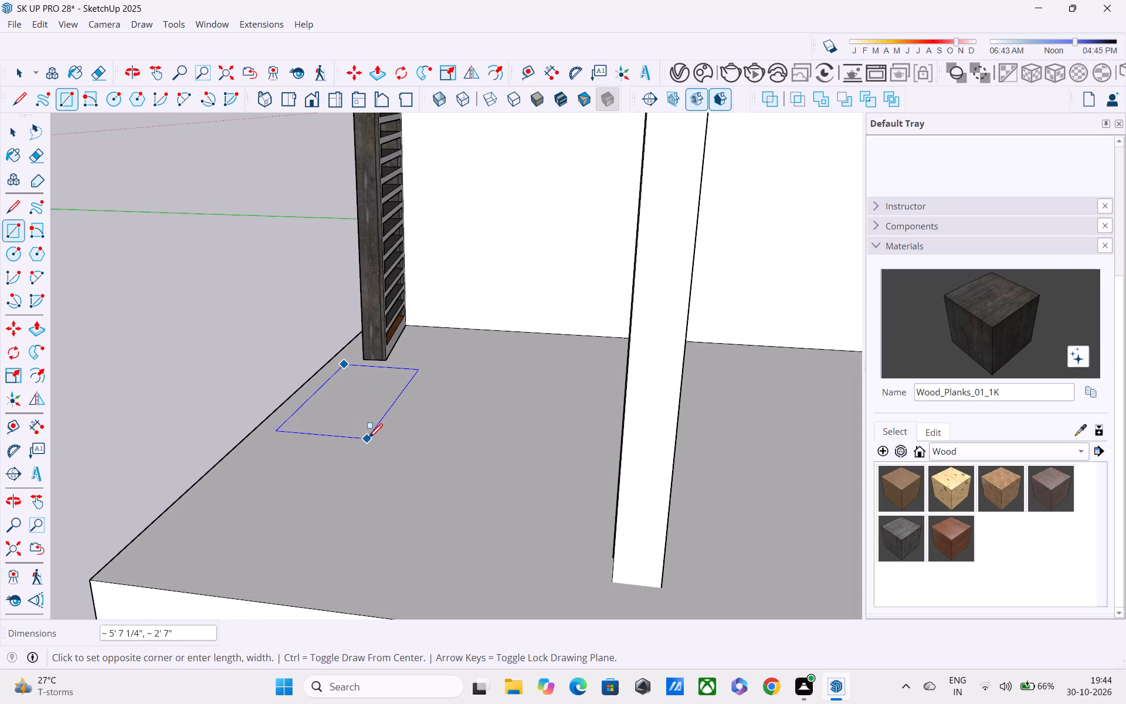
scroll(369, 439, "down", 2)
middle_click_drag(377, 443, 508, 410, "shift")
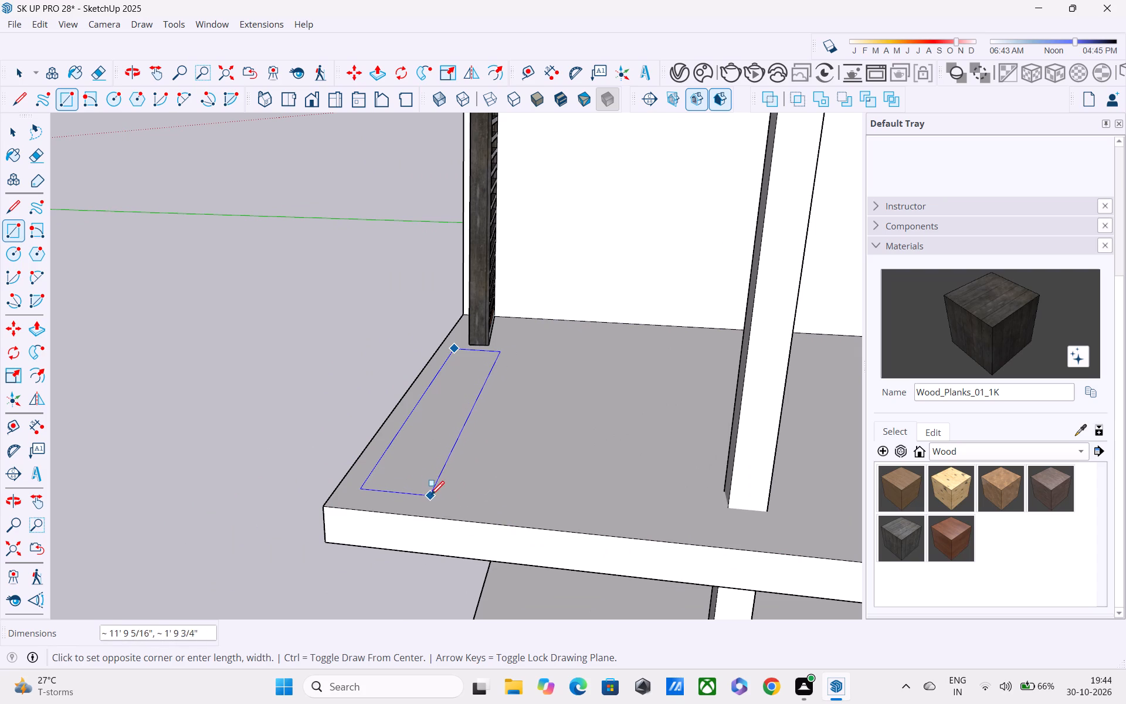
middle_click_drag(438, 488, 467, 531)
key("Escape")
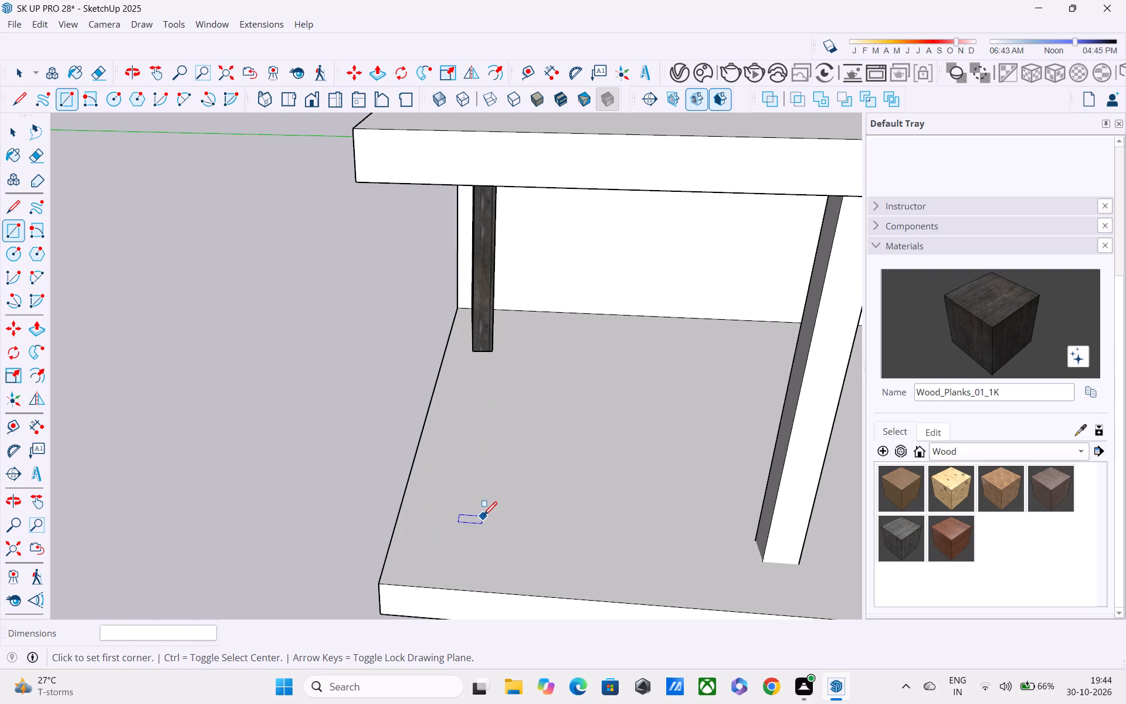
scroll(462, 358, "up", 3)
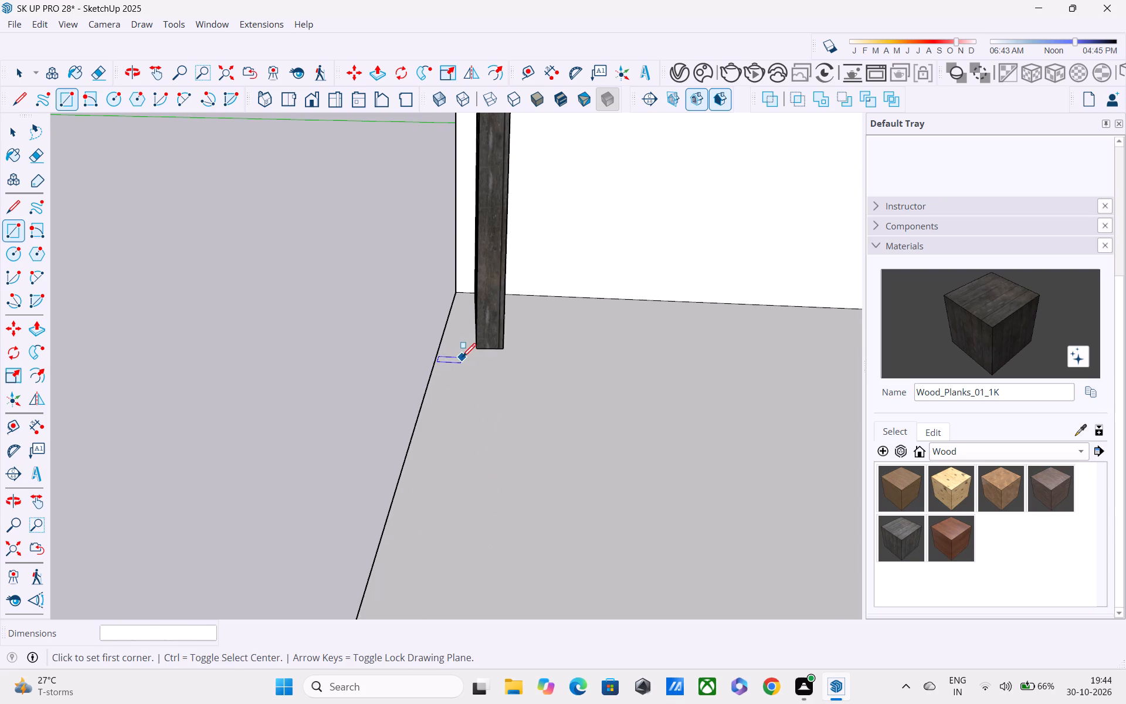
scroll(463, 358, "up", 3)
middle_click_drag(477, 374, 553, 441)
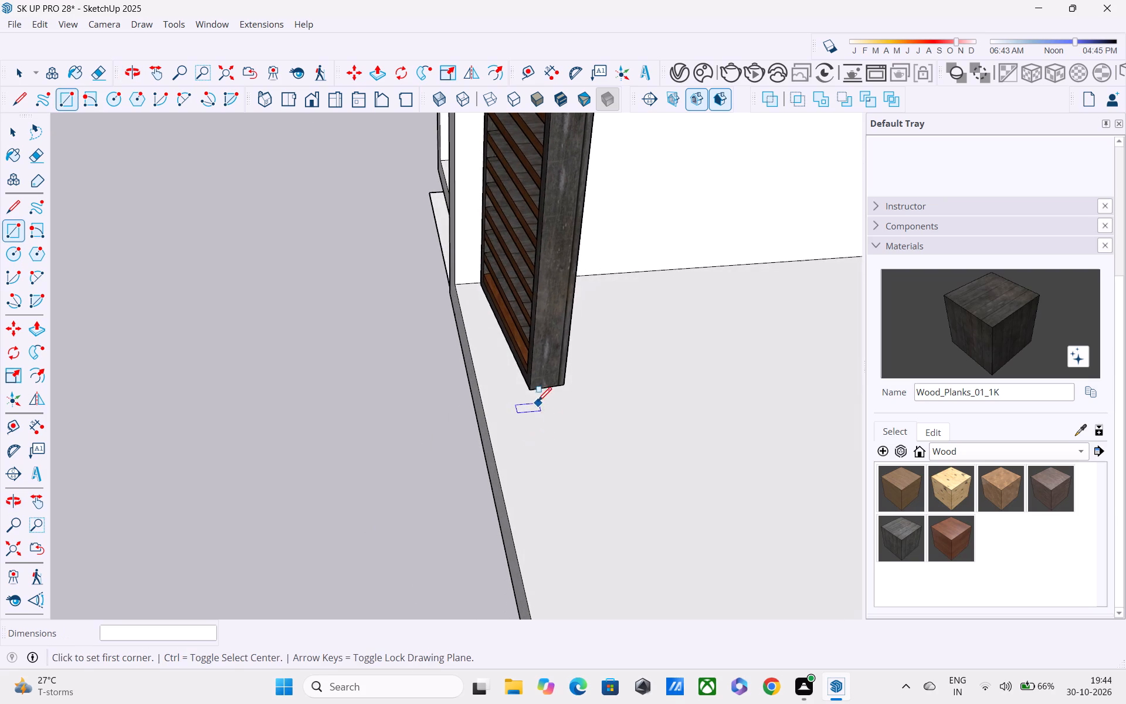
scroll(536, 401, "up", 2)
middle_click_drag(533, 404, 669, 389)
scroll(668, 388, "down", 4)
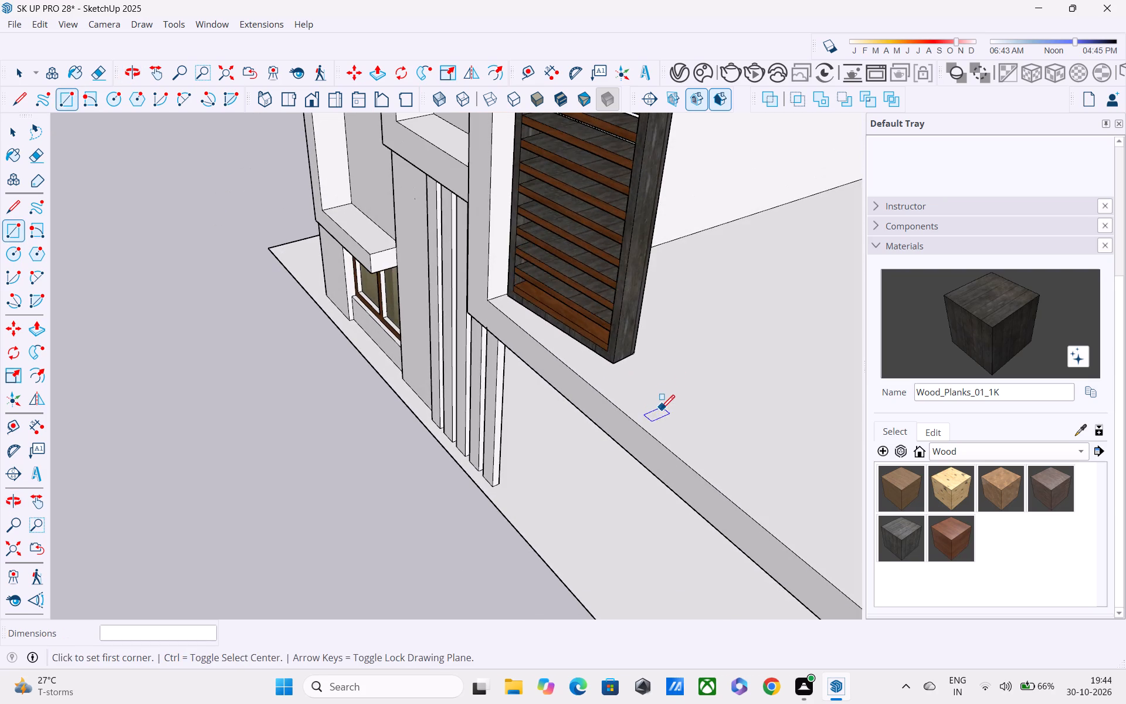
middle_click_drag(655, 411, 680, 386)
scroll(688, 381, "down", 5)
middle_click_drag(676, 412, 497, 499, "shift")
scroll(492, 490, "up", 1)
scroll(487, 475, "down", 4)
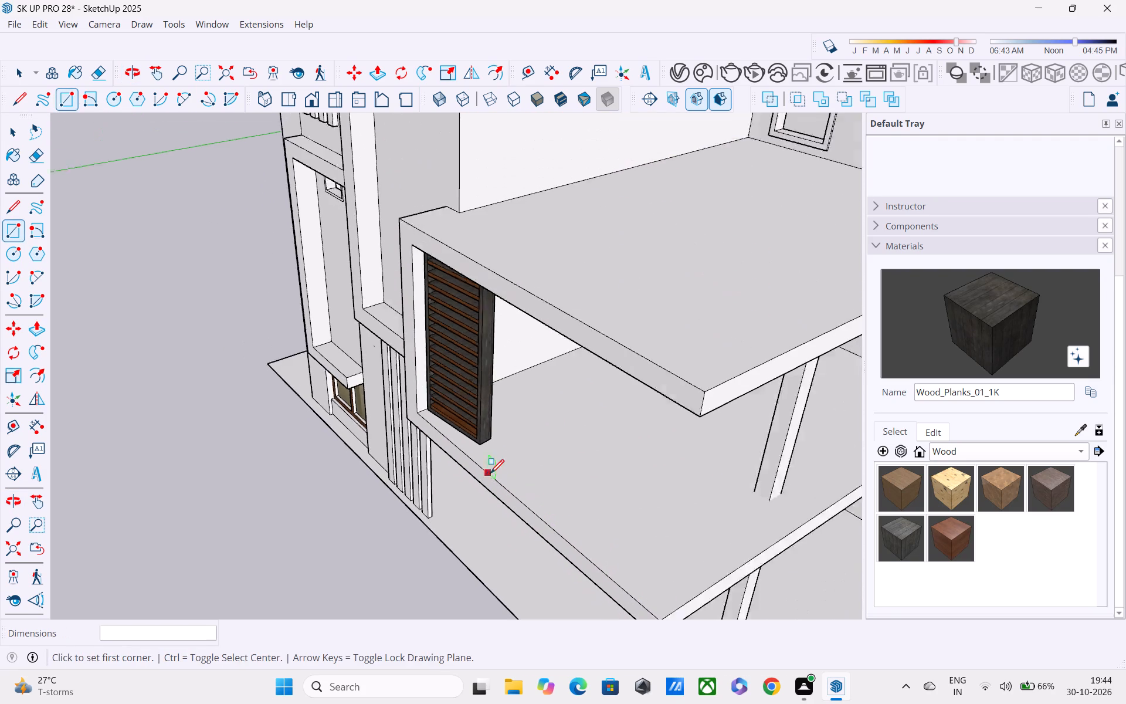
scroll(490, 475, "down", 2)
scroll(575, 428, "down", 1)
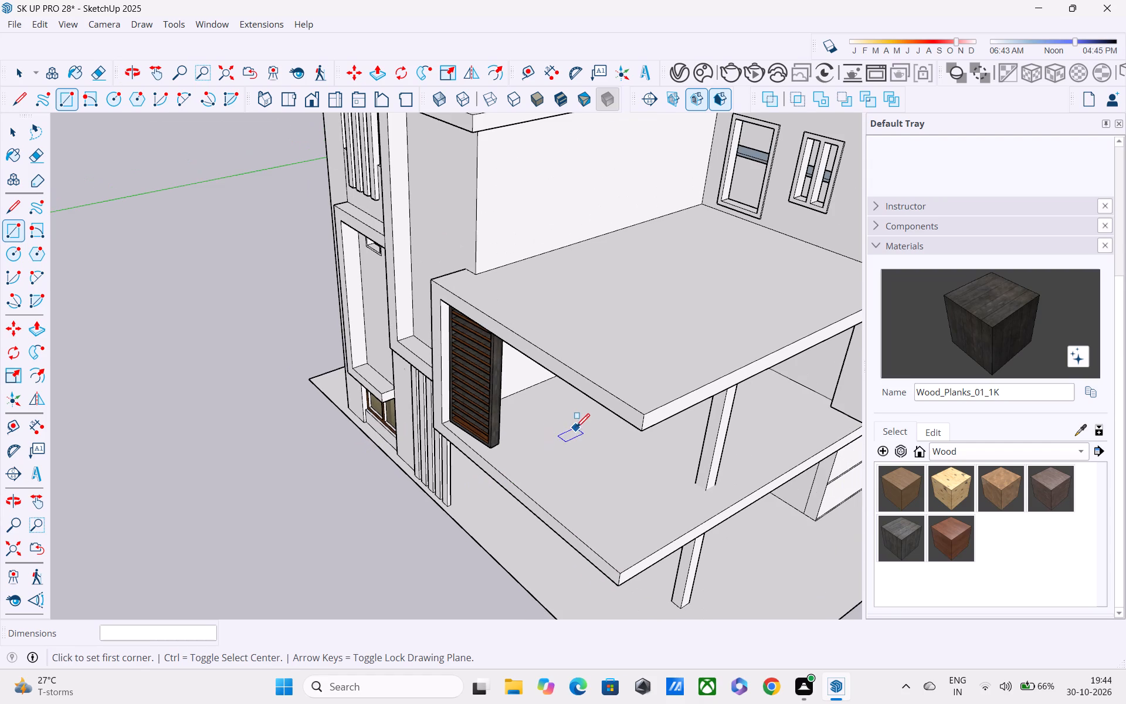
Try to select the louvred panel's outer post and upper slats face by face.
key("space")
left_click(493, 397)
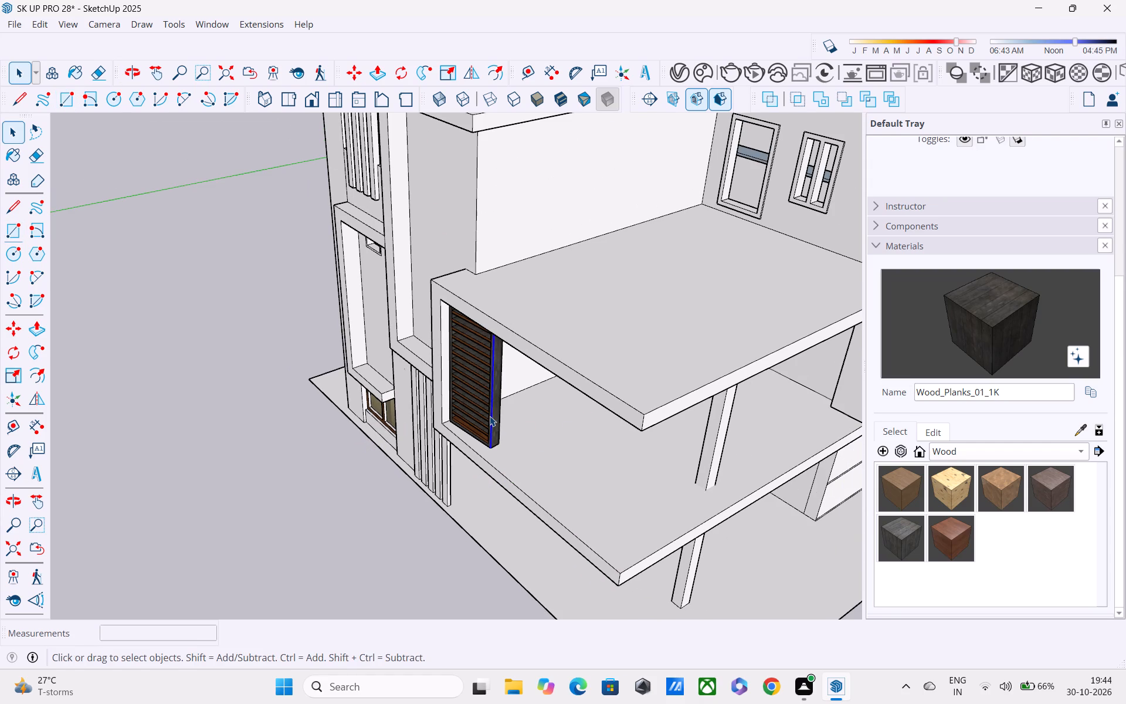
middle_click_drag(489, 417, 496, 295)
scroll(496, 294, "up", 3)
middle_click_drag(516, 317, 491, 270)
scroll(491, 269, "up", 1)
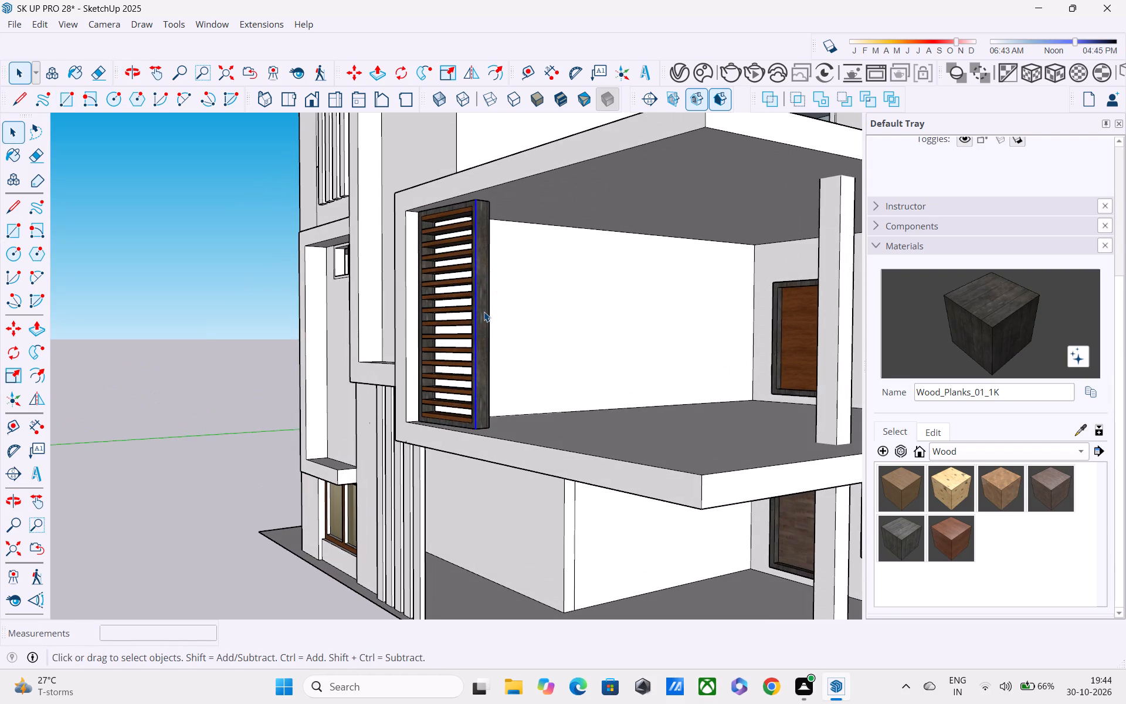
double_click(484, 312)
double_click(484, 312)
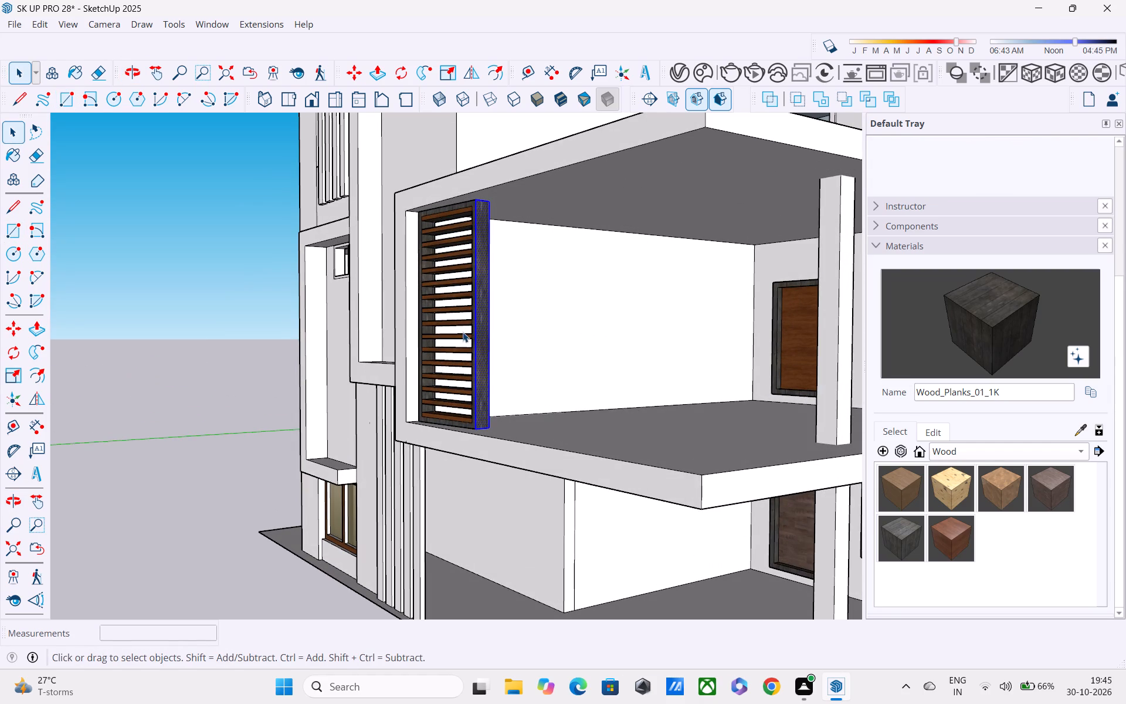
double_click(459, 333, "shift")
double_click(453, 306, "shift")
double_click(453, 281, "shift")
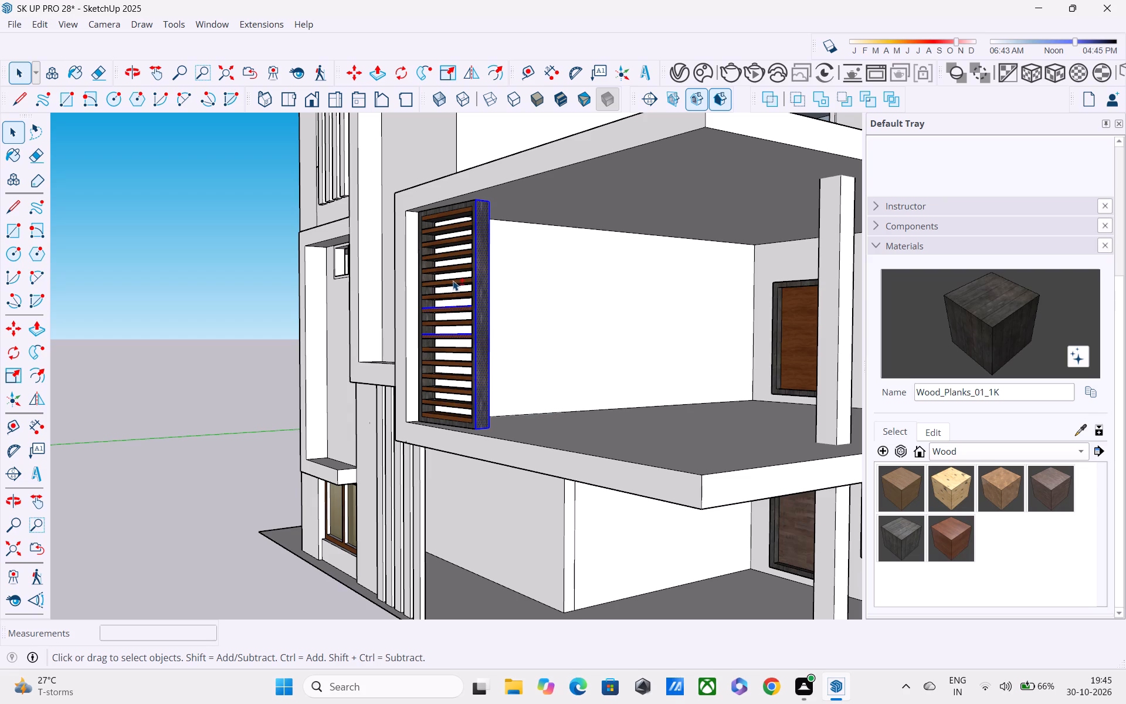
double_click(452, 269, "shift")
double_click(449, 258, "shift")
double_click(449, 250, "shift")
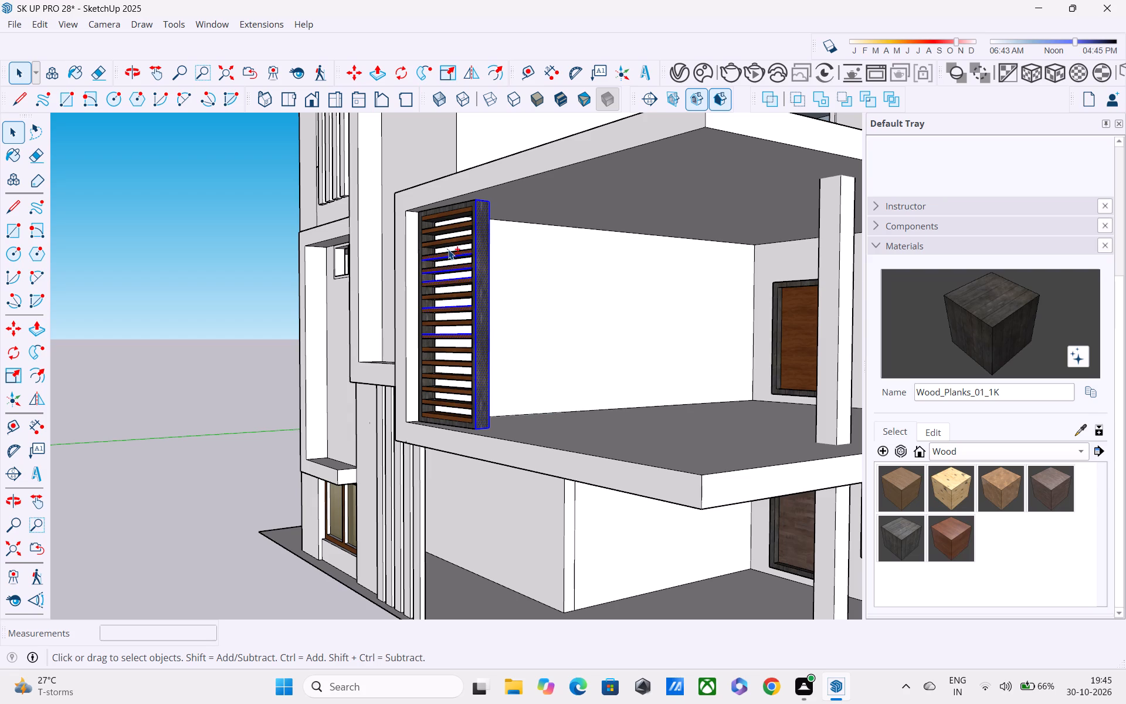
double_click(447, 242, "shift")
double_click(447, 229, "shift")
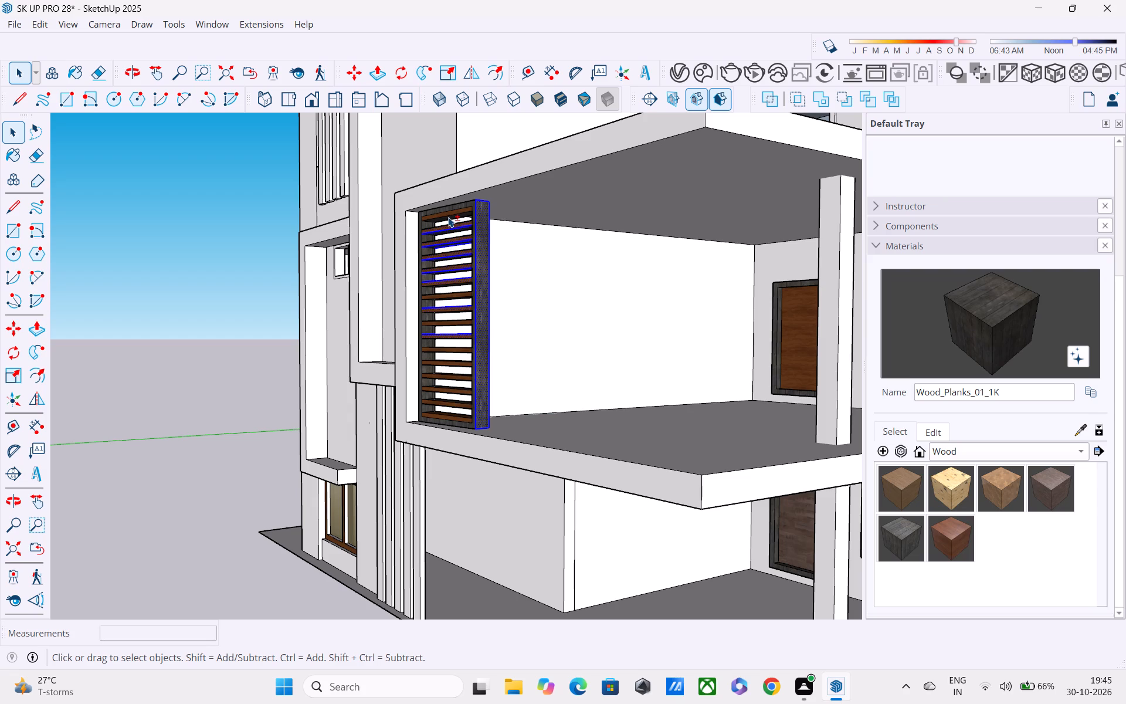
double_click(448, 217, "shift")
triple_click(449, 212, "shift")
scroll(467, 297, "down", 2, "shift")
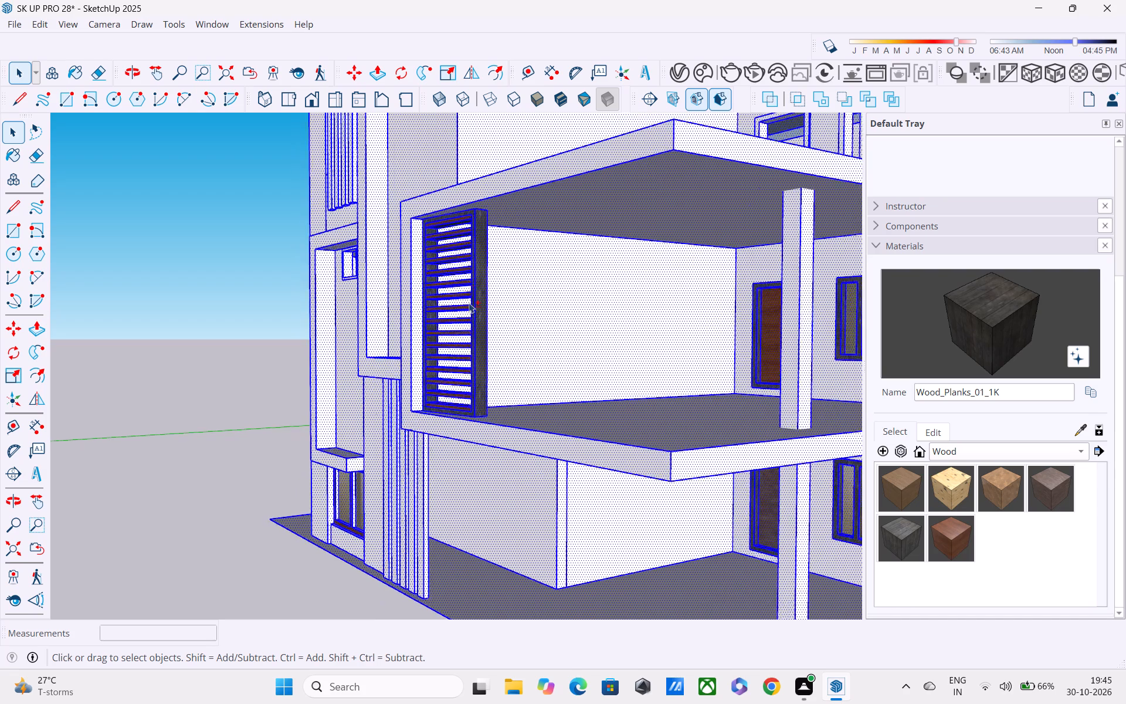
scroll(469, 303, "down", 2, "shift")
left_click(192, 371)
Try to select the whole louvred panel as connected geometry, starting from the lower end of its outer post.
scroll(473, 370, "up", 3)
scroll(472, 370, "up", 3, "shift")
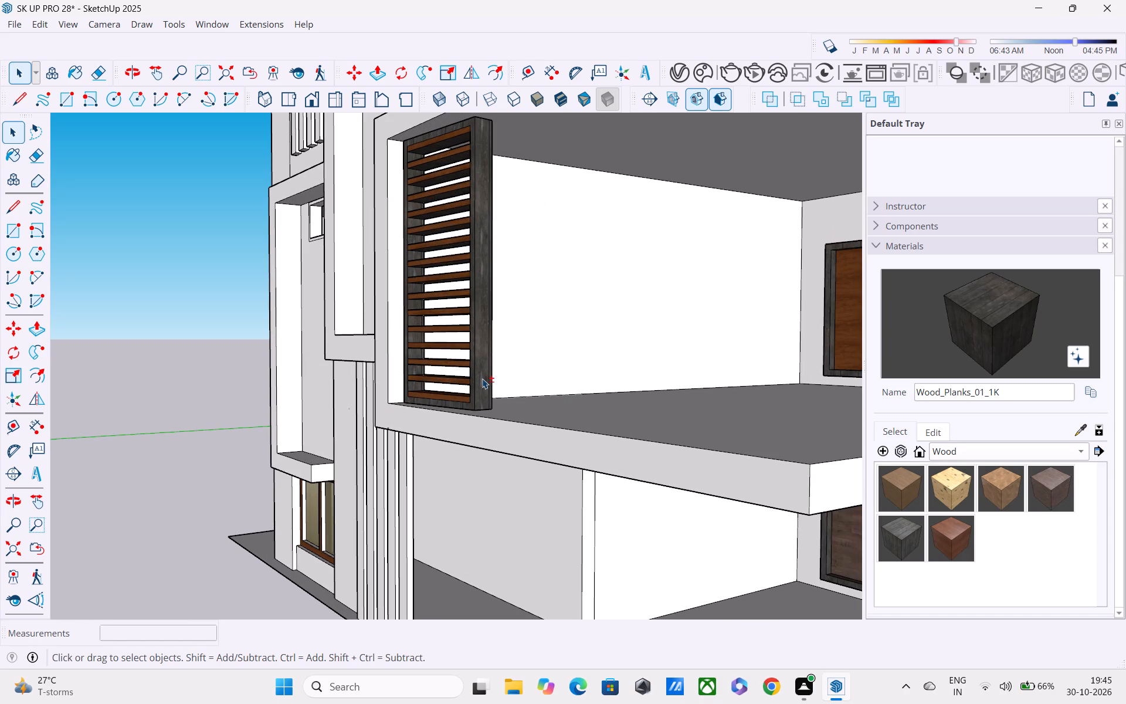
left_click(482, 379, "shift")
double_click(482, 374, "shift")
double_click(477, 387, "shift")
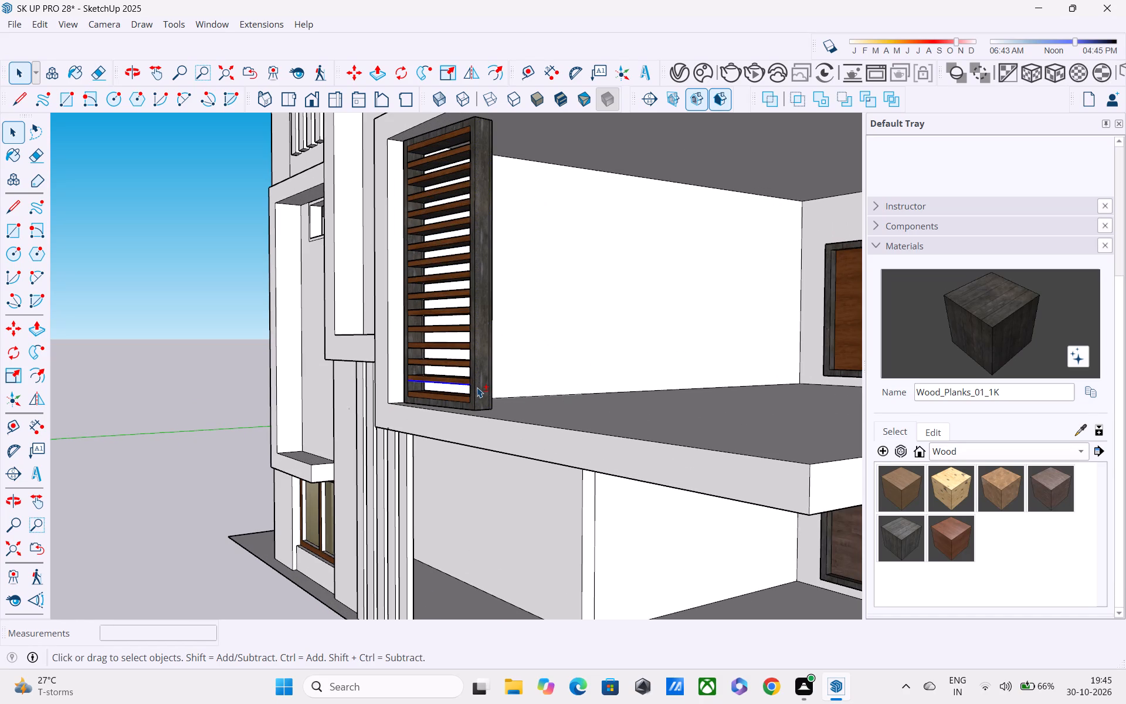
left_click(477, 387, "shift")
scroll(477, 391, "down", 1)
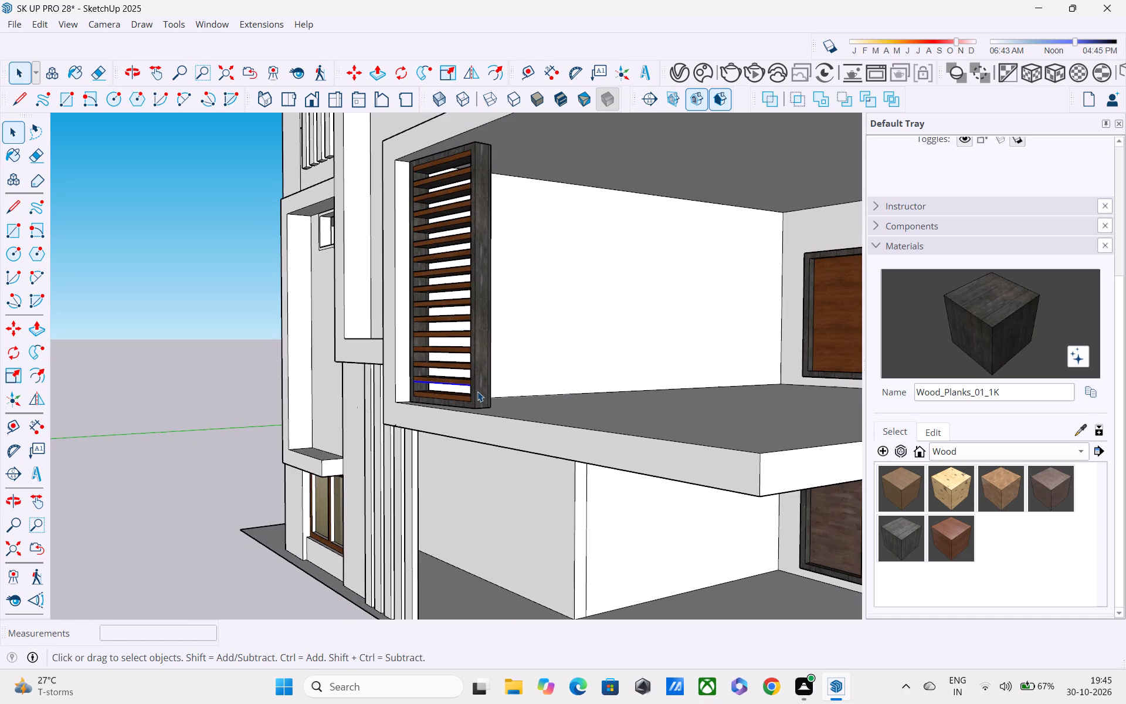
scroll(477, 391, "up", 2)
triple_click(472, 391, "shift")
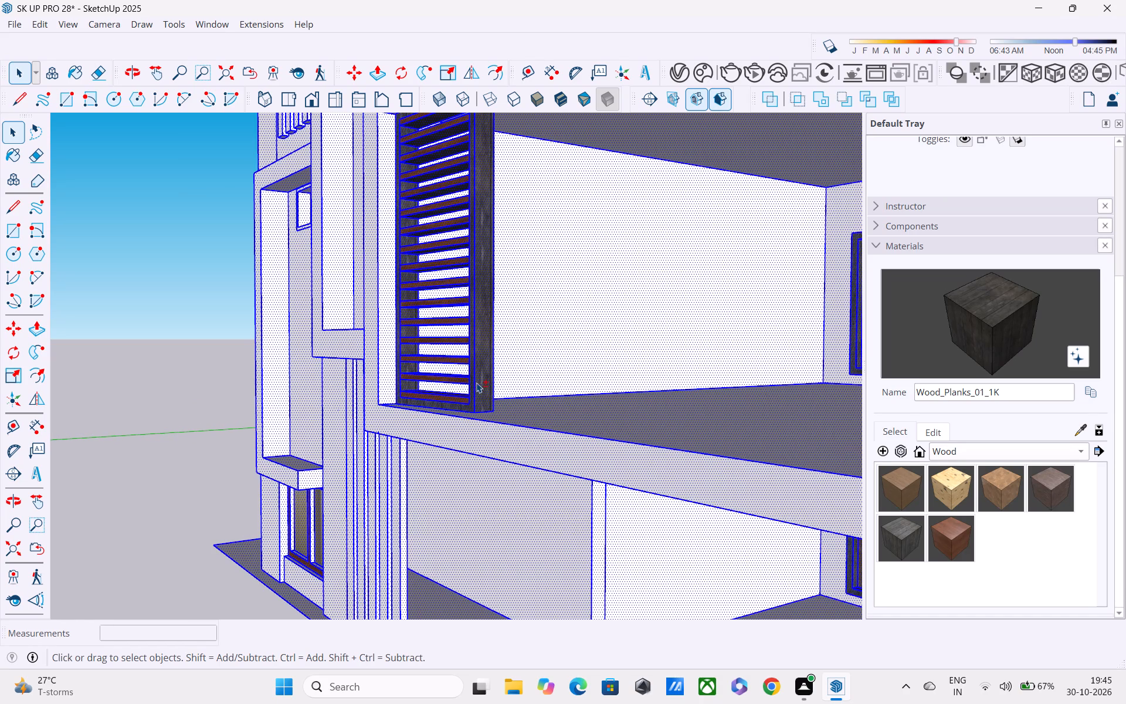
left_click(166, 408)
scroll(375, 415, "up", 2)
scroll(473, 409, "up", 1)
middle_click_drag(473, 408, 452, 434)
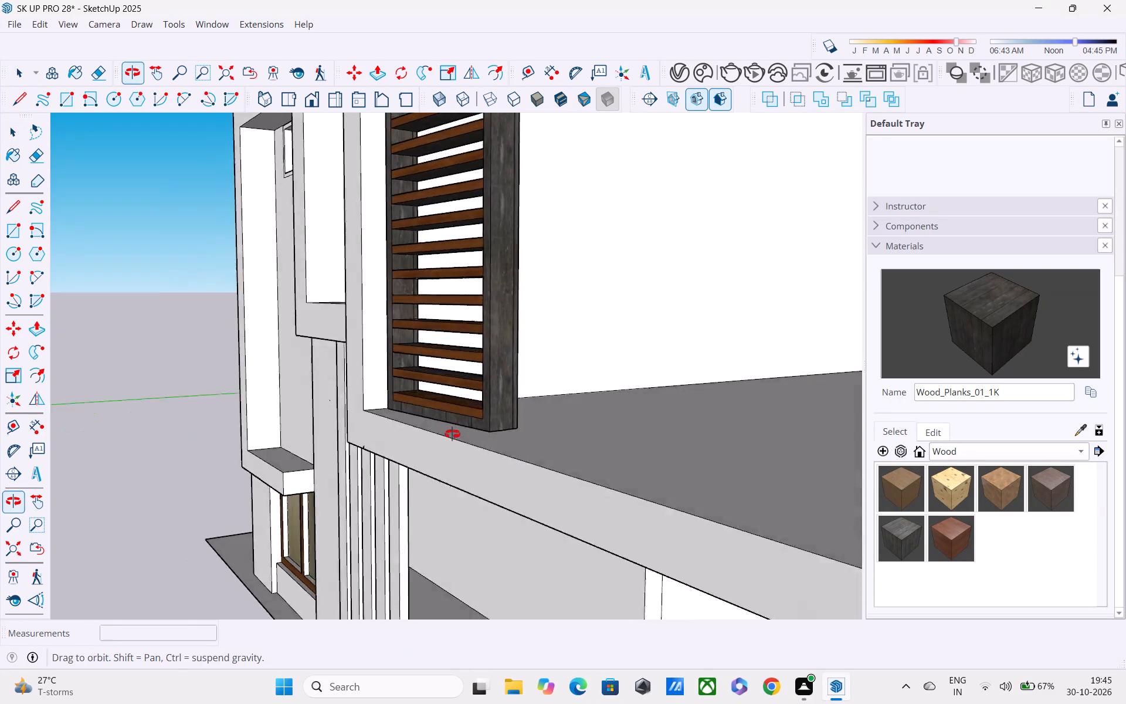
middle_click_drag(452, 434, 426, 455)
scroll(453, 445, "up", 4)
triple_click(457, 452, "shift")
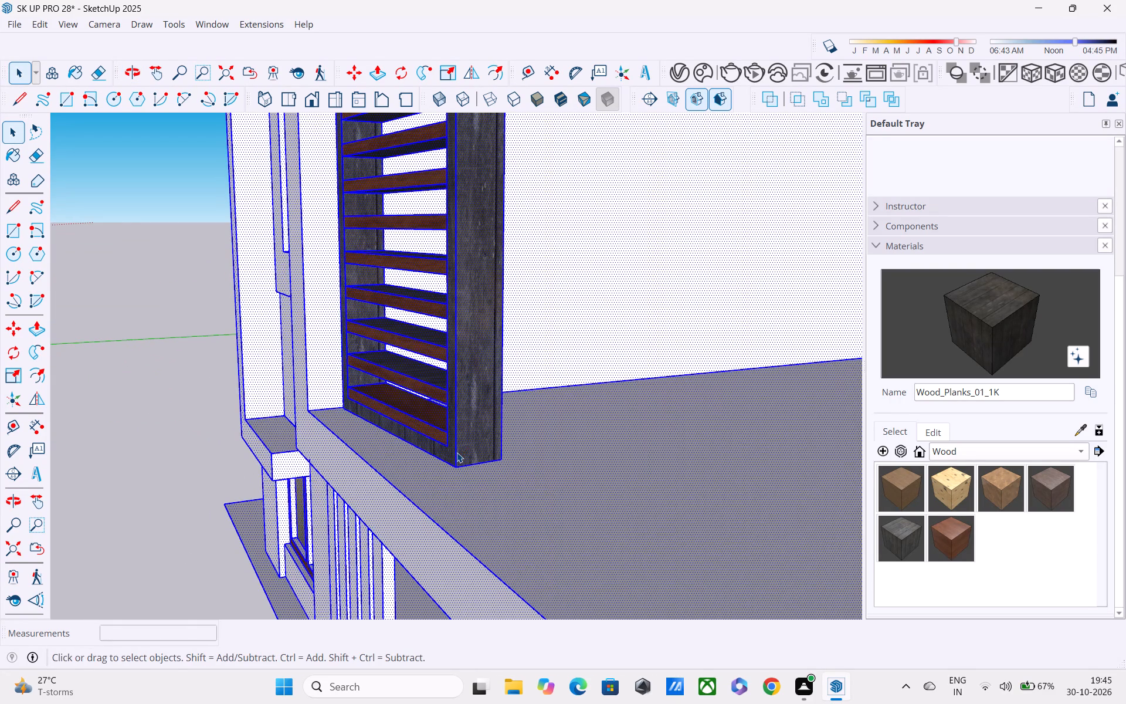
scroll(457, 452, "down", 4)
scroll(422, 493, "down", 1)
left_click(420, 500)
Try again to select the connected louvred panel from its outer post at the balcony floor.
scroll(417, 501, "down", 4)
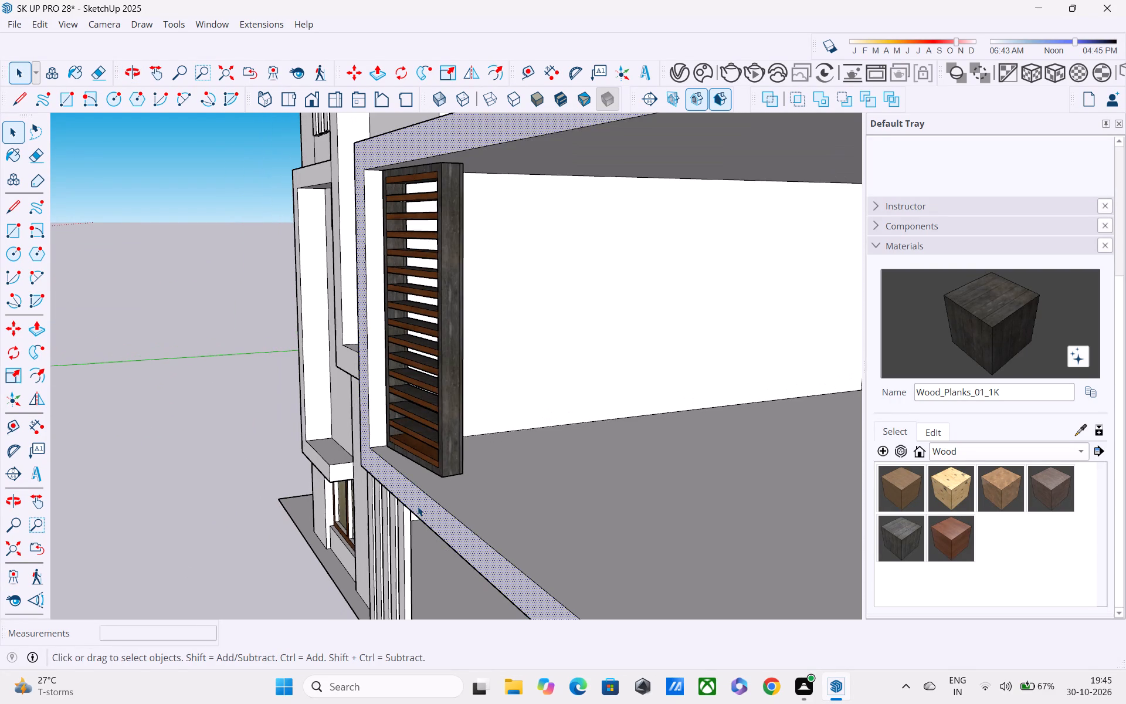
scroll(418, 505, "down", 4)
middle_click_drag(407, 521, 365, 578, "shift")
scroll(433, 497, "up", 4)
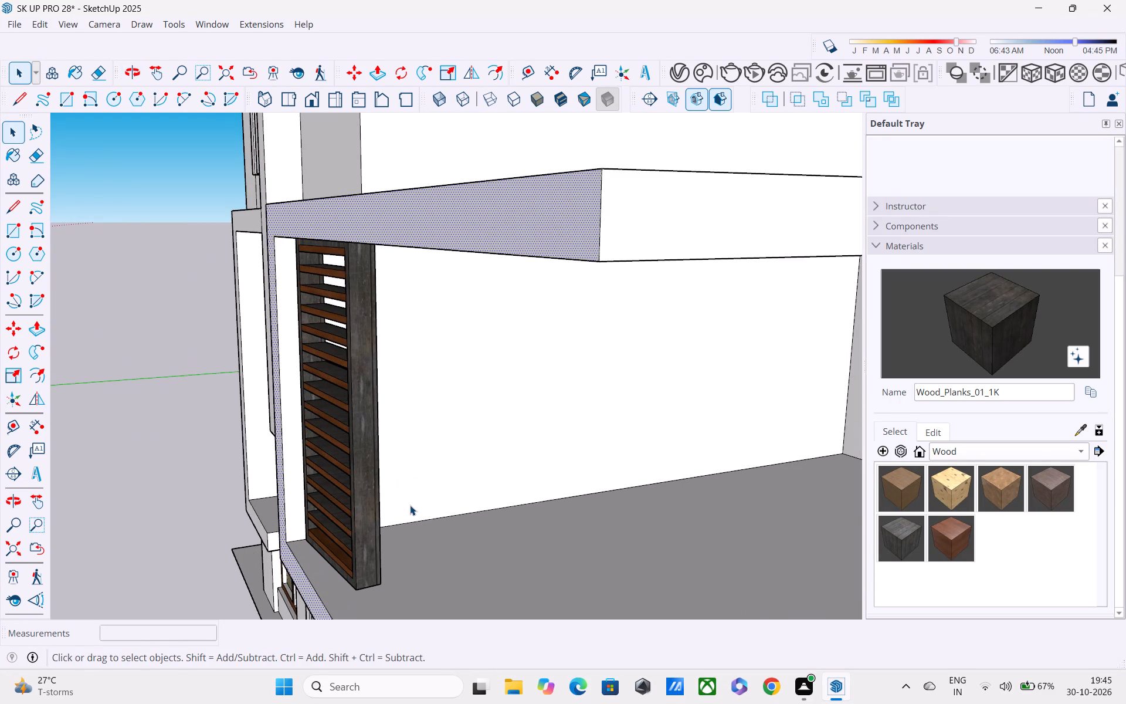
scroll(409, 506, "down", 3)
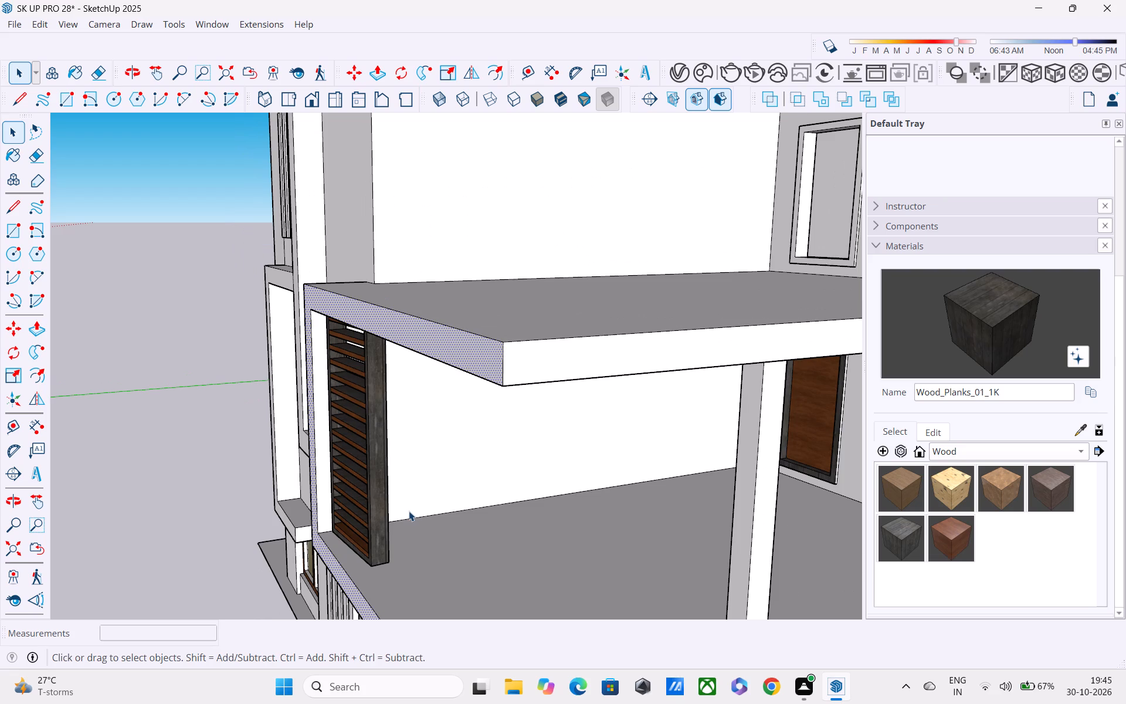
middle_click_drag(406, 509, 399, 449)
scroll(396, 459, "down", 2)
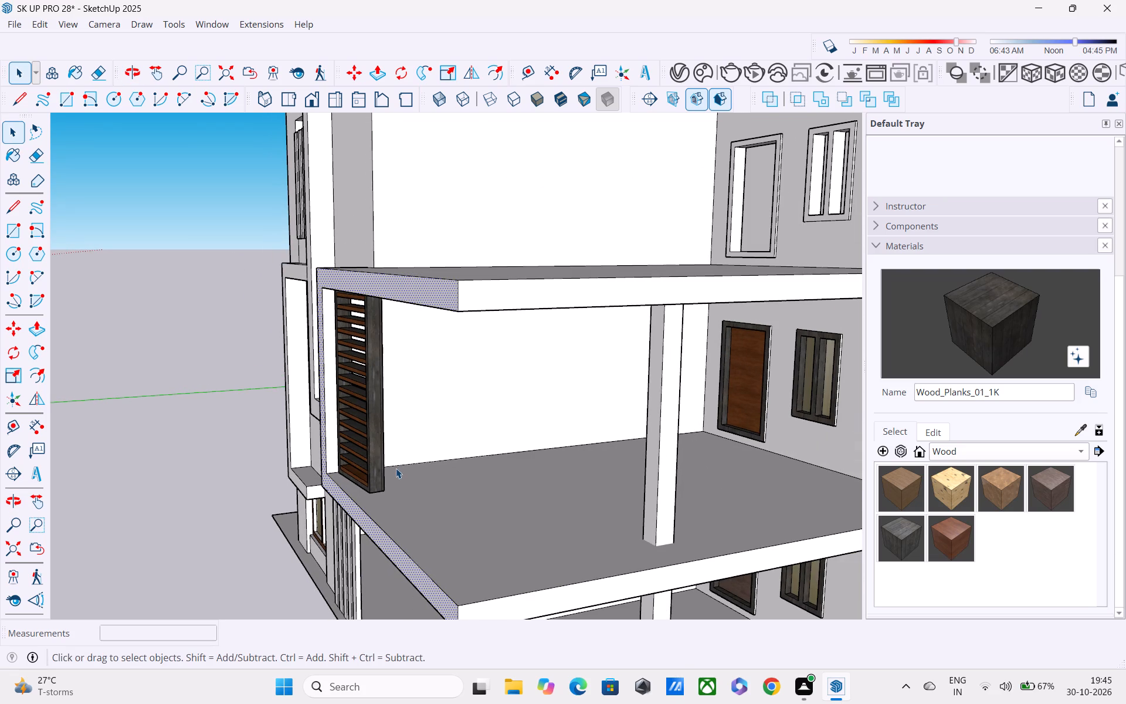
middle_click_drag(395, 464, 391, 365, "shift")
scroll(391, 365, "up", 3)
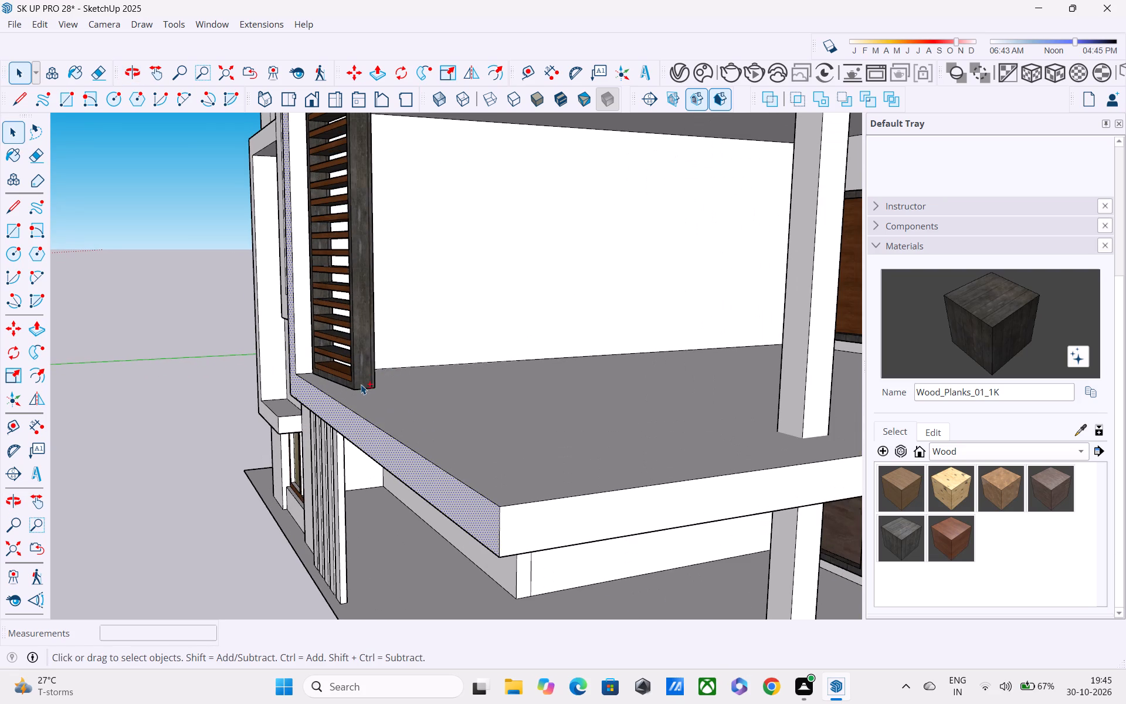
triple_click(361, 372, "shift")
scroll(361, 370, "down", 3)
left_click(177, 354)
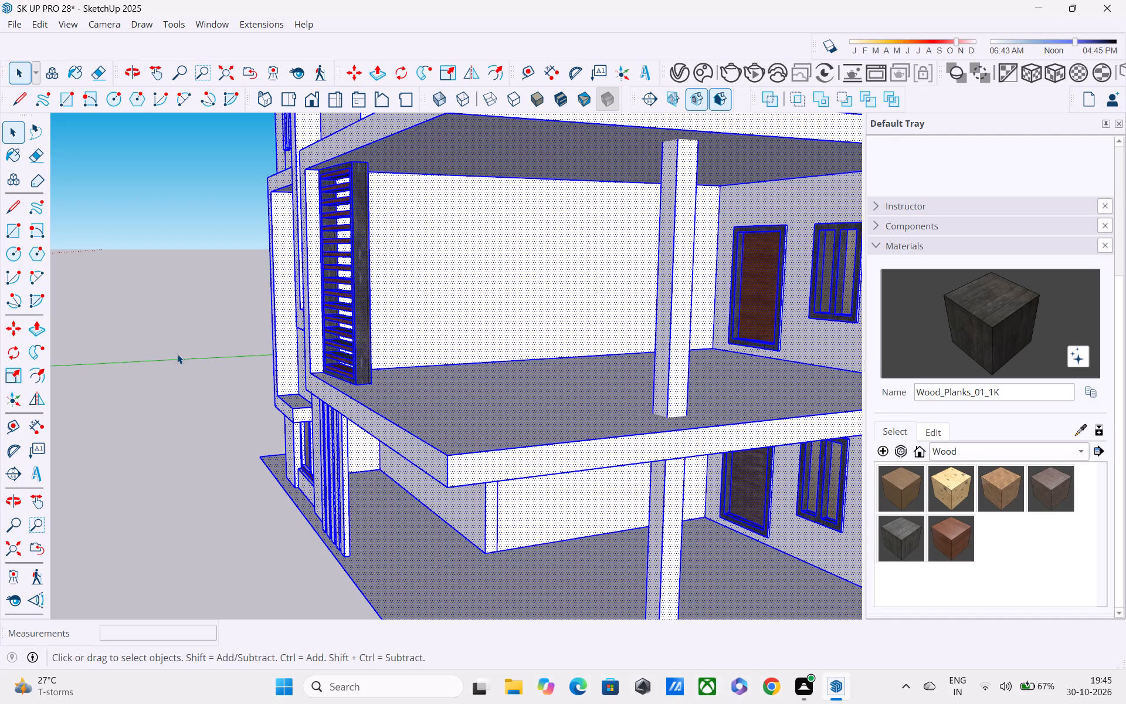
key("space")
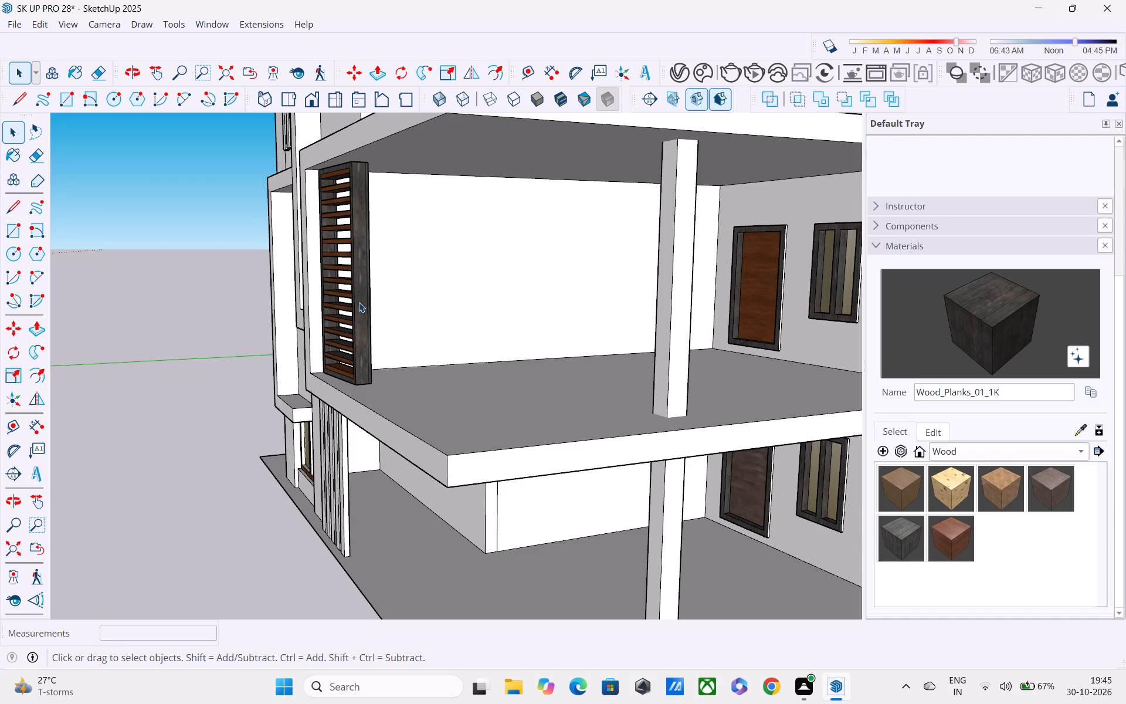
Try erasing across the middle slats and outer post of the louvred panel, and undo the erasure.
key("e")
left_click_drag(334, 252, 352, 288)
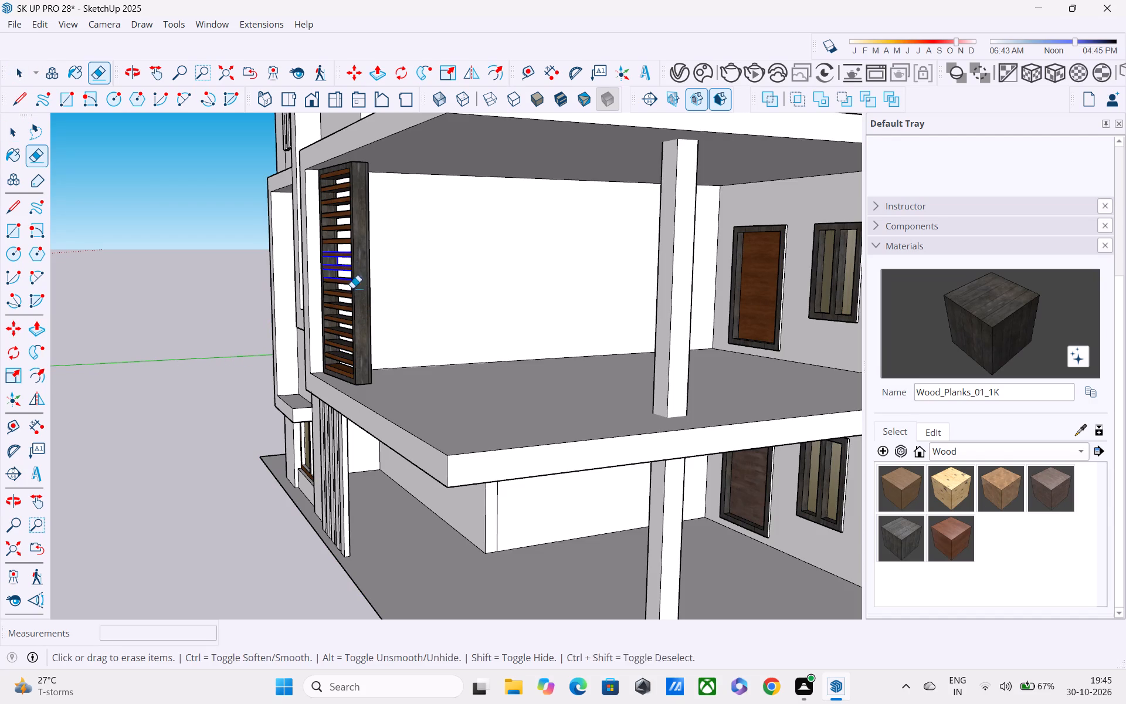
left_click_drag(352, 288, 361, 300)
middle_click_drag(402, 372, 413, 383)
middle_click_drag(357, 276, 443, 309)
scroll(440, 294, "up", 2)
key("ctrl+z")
Select the louvred panel's outer post faces and add slat faces with their edges, working upward from the bottom.
middle_click_drag(429, 283, 291, 195)
key("space")
scroll(357, 362, "up", 3)
middle_click_drag(350, 363, 323, 410)
double_click(299, 445, "shift")
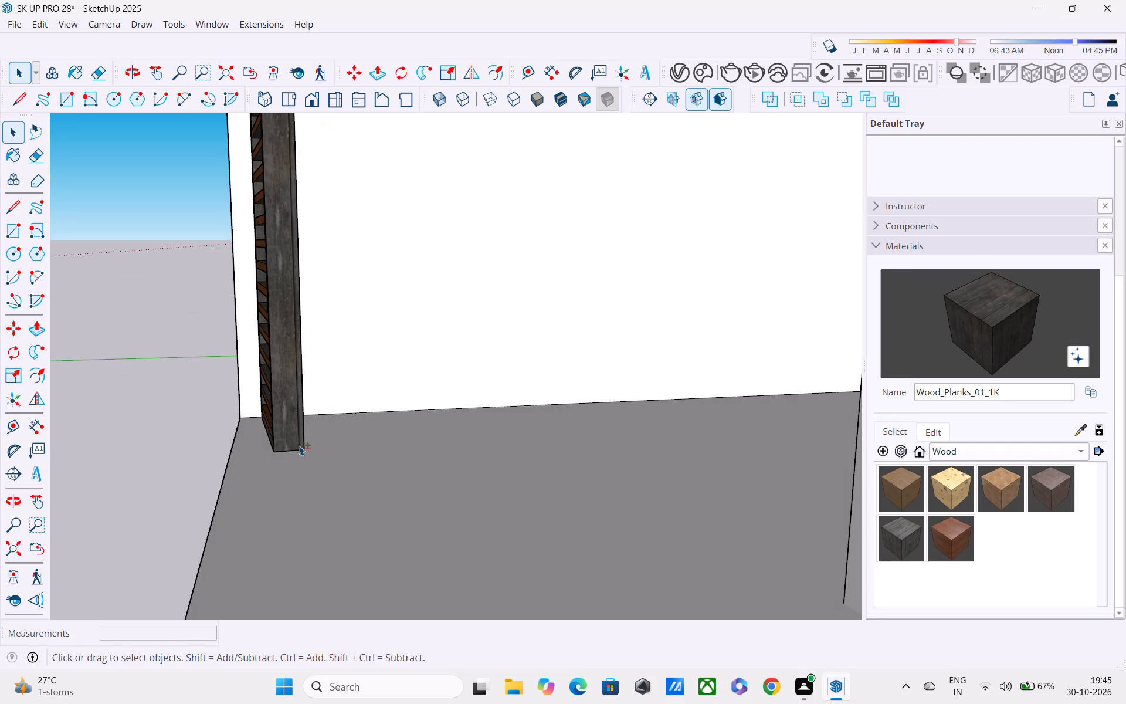
middle_click_drag(281, 432, 343, 450)
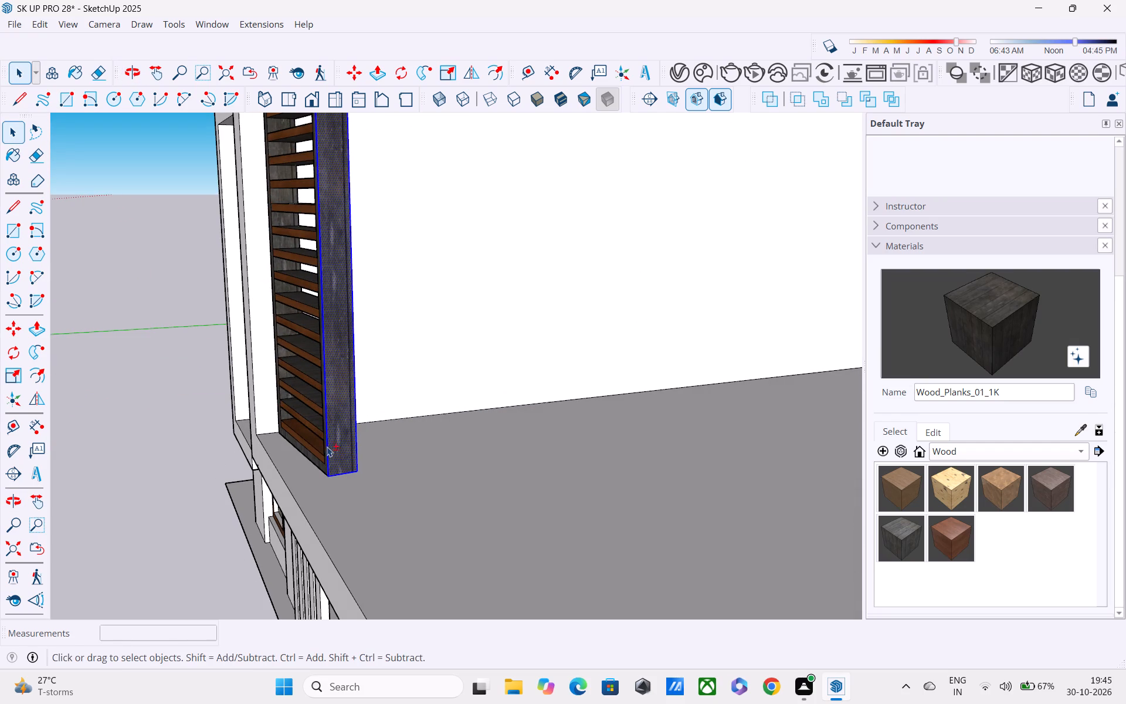
double_click(311, 412, "shift")
double_click(302, 379, "shift")
left_click(302, 360, "shift")
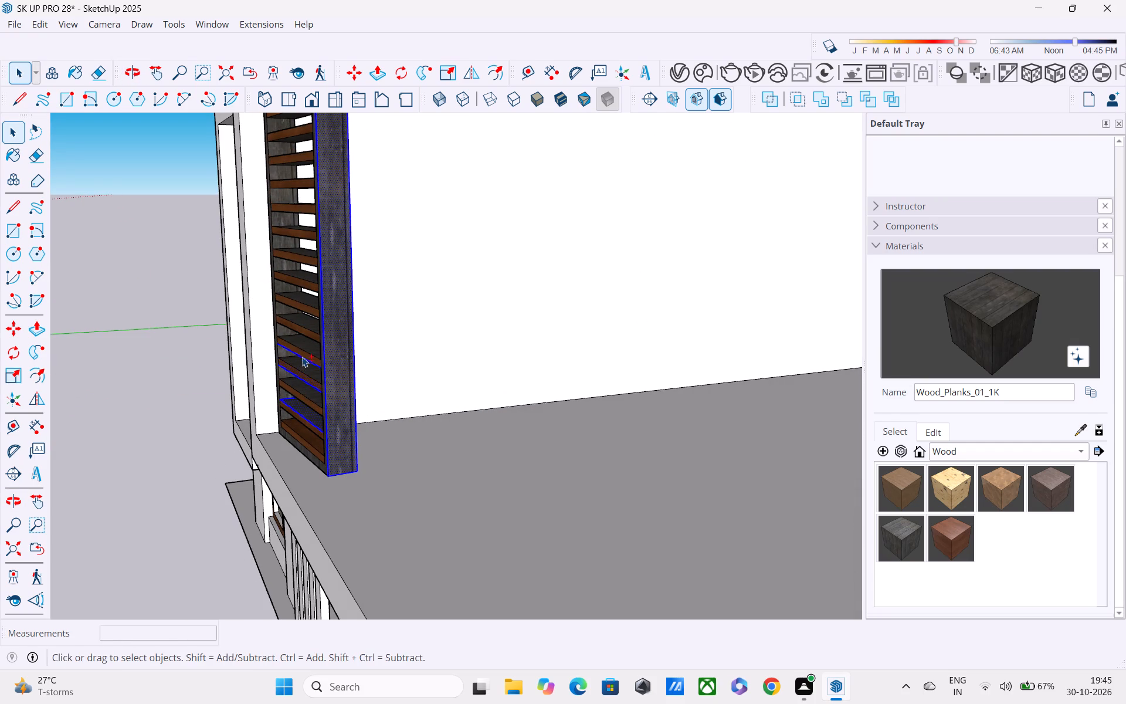
left_click(303, 356, "shift")
left_click(304, 346, "shift")
double_click(305, 330, "shift")
double_click(306, 307, "shift")
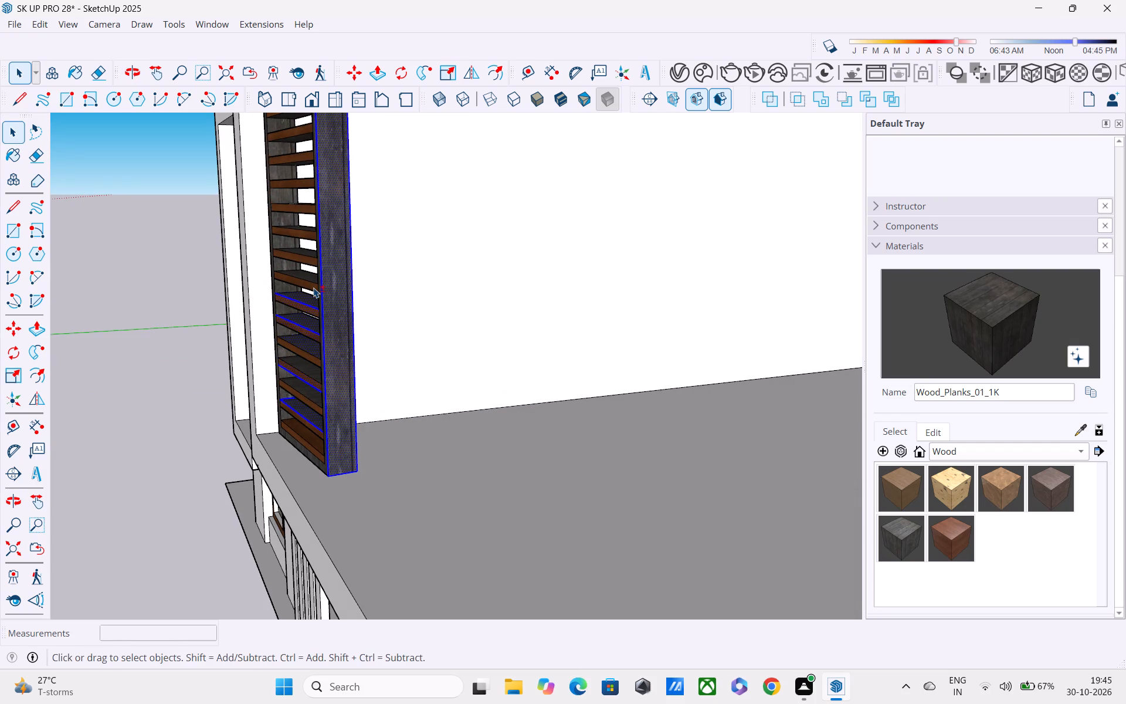
left_click(313, 287, "shift")
left_click(313, 284, "shift")
double_click(309, 262, "shift")
middle_click_drag(344, 287, 372, 327, "shift")
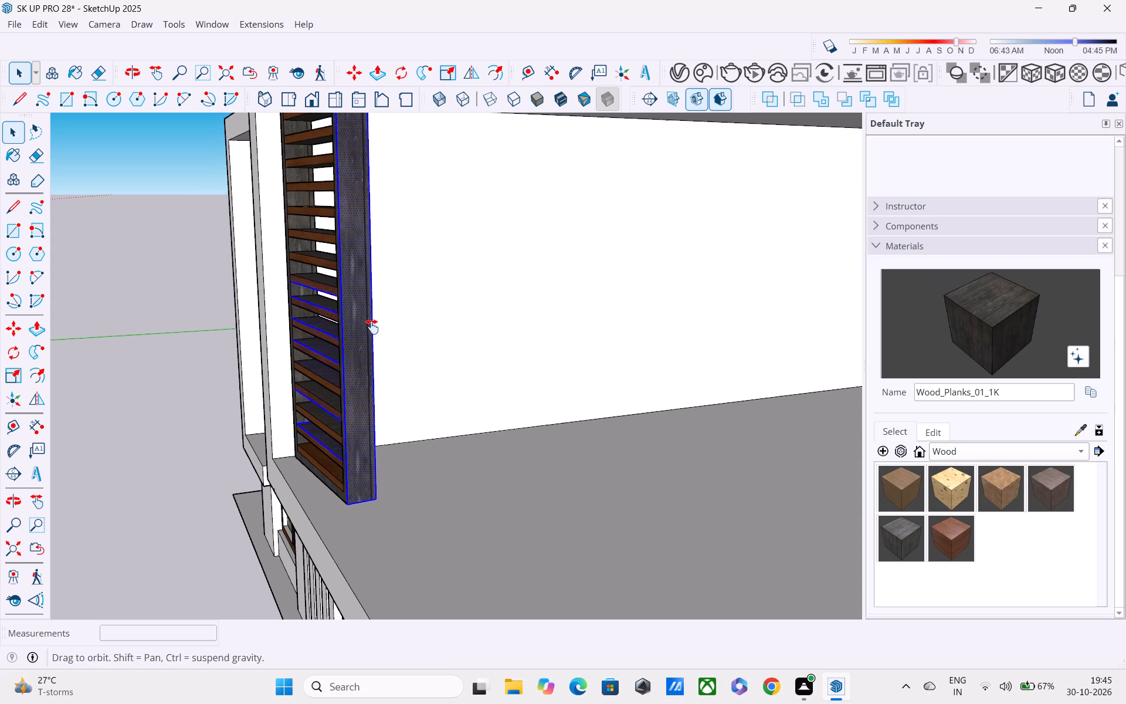
middle_click_drag(372, 327, 387, 360, "shift")
double_click(318, 280, "shift")
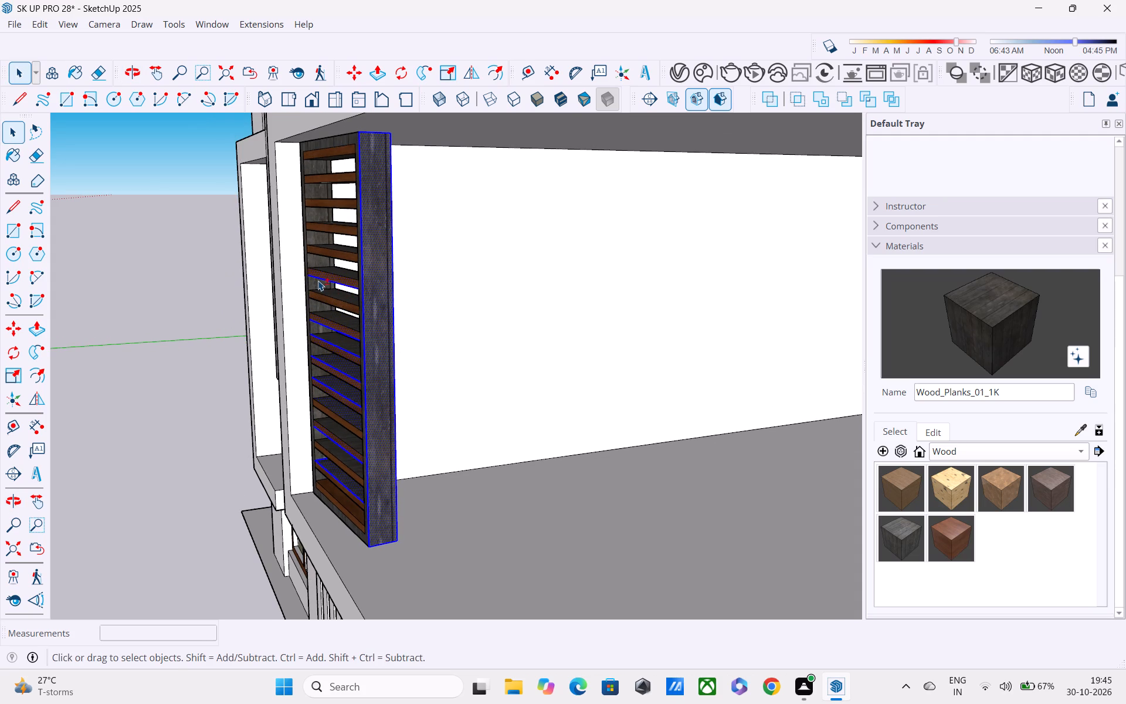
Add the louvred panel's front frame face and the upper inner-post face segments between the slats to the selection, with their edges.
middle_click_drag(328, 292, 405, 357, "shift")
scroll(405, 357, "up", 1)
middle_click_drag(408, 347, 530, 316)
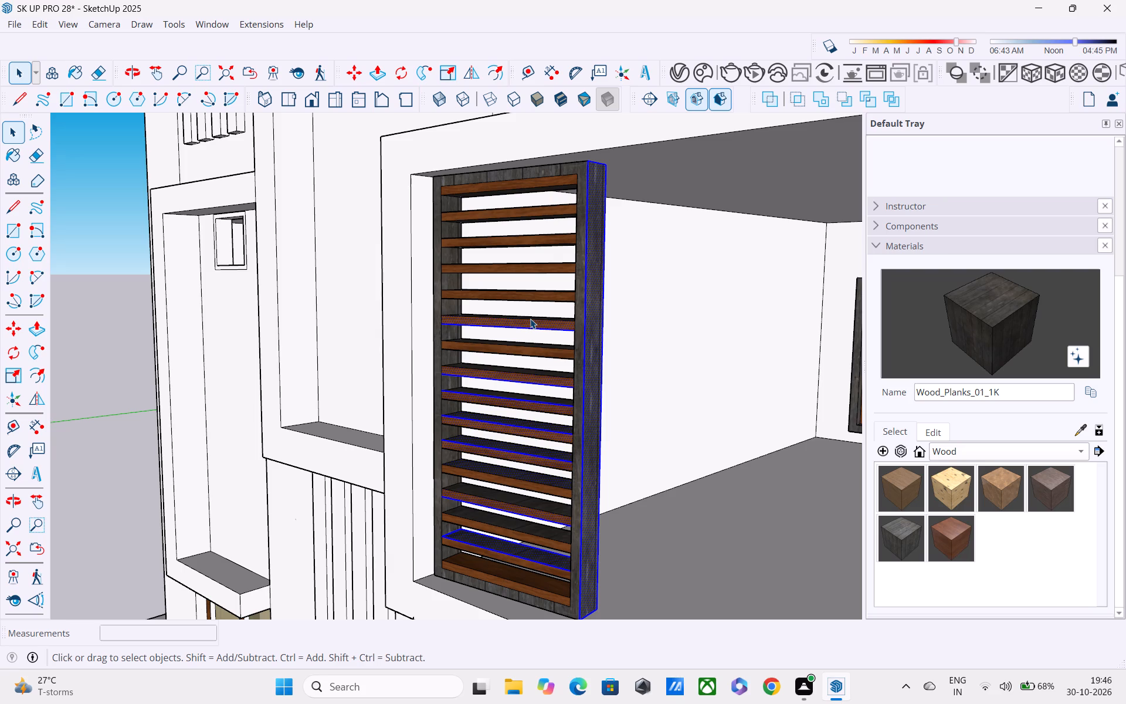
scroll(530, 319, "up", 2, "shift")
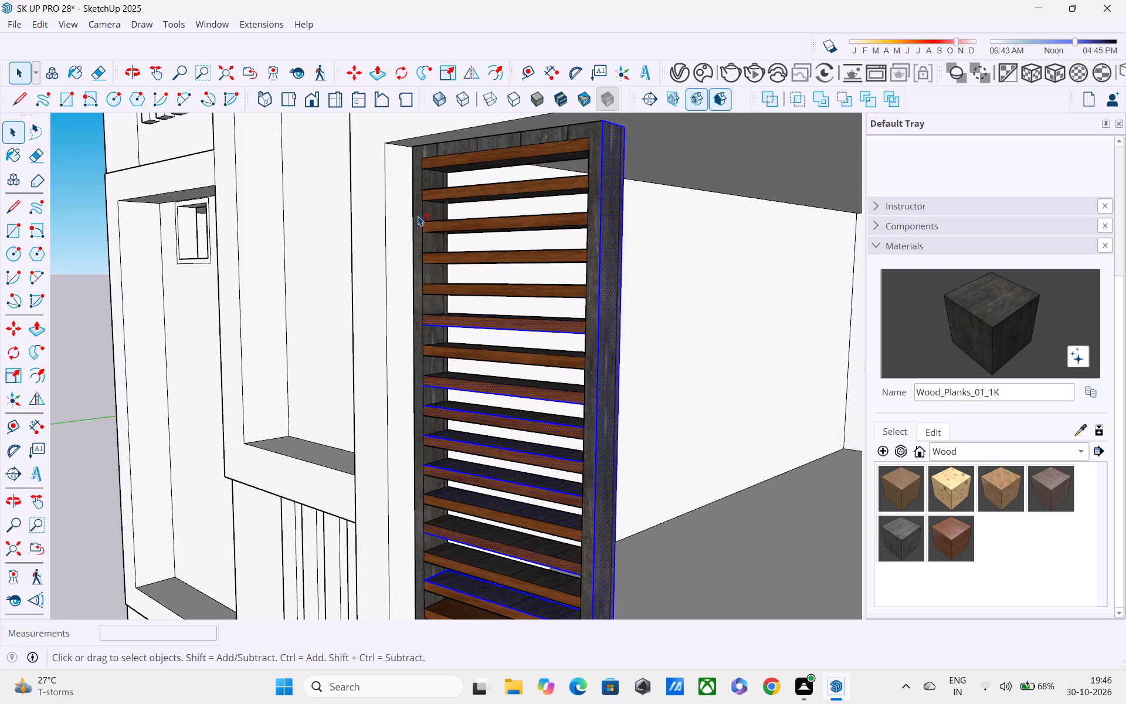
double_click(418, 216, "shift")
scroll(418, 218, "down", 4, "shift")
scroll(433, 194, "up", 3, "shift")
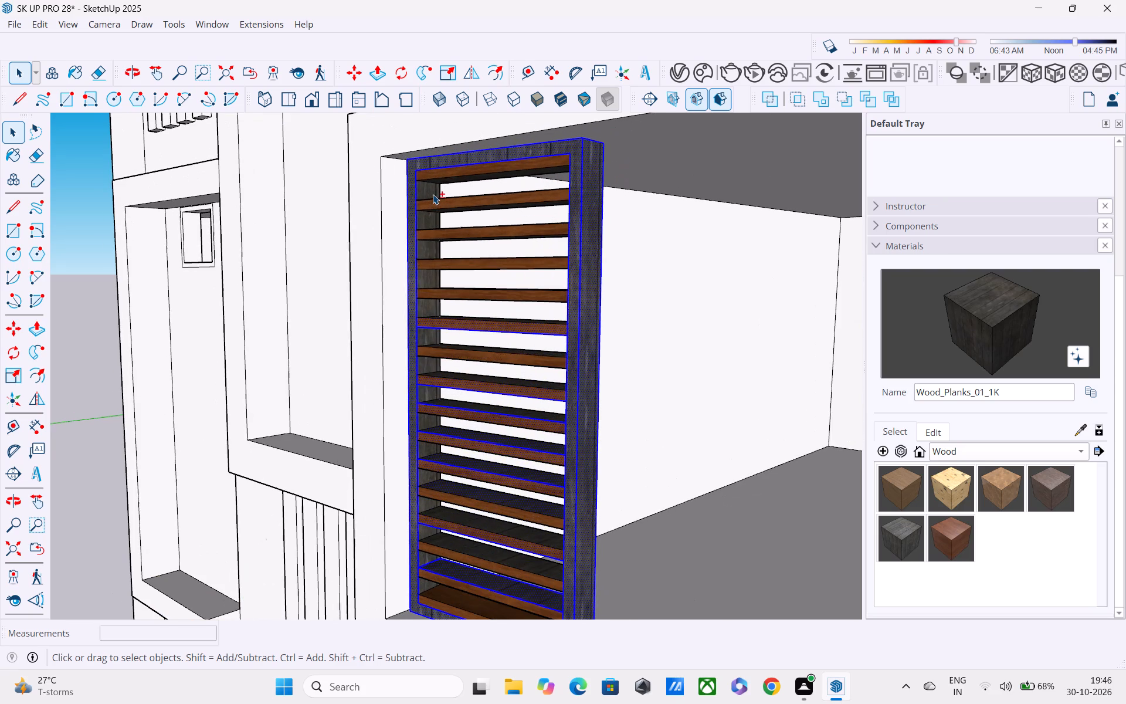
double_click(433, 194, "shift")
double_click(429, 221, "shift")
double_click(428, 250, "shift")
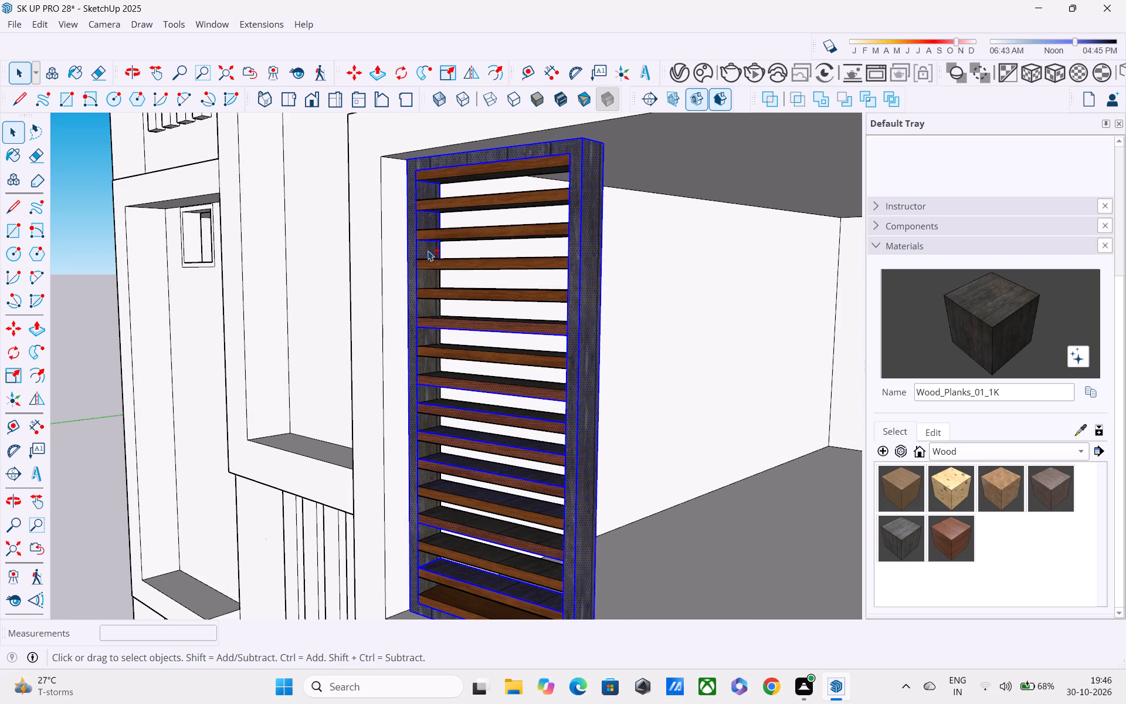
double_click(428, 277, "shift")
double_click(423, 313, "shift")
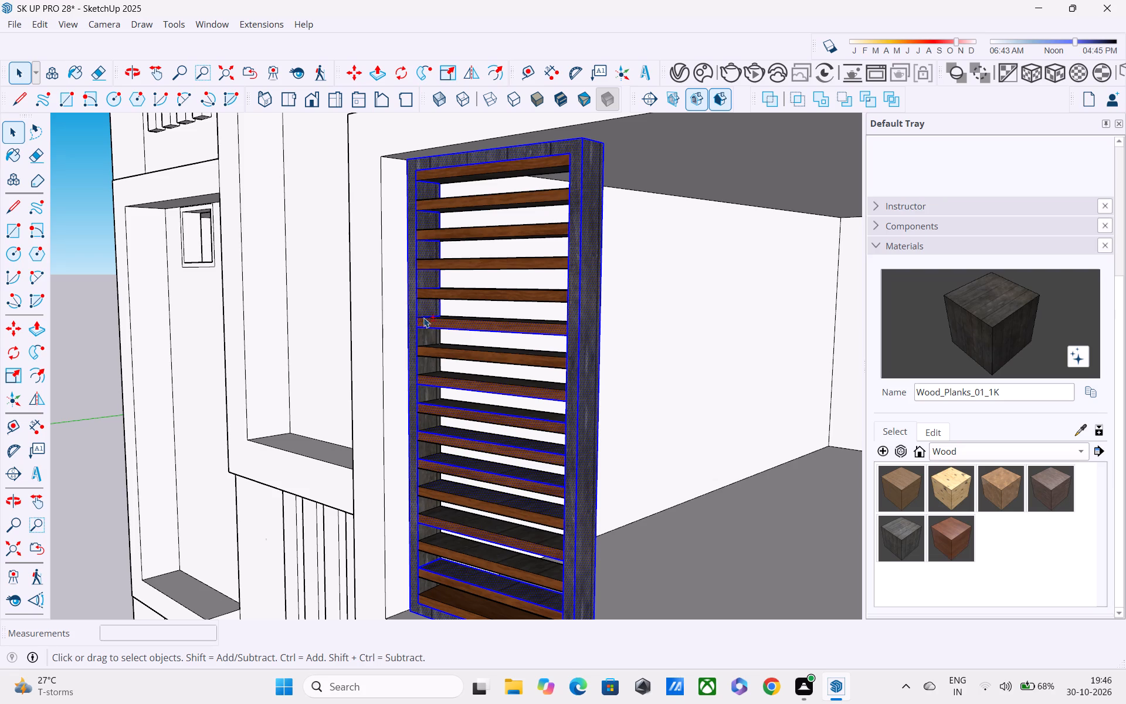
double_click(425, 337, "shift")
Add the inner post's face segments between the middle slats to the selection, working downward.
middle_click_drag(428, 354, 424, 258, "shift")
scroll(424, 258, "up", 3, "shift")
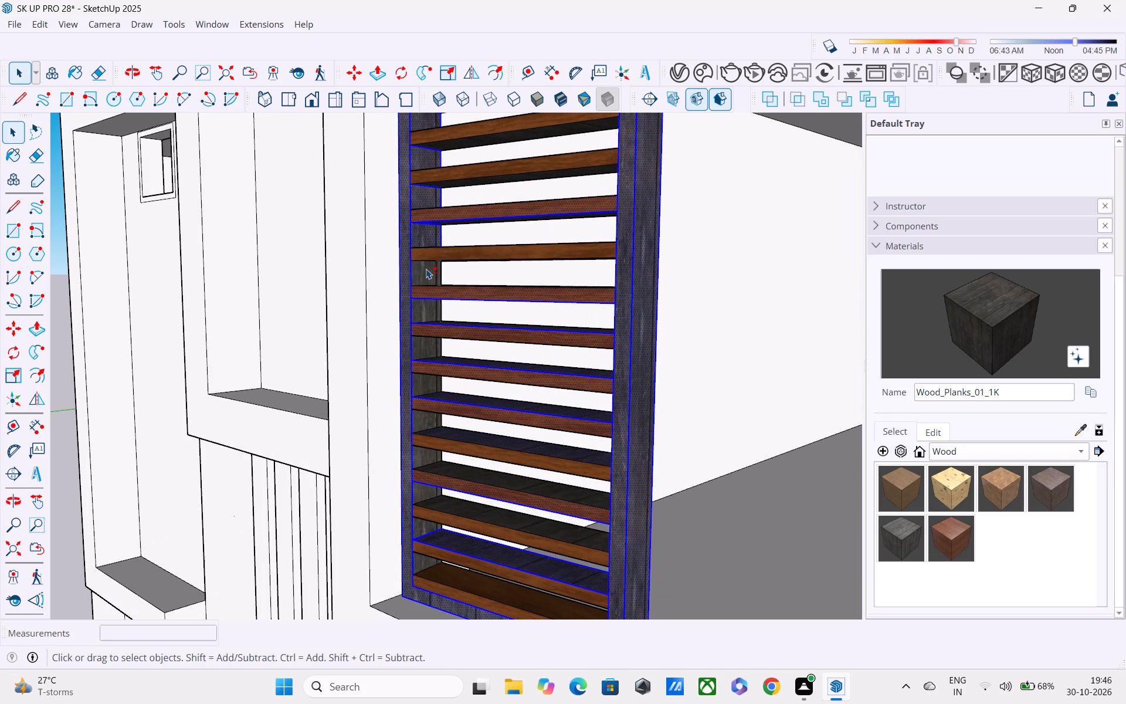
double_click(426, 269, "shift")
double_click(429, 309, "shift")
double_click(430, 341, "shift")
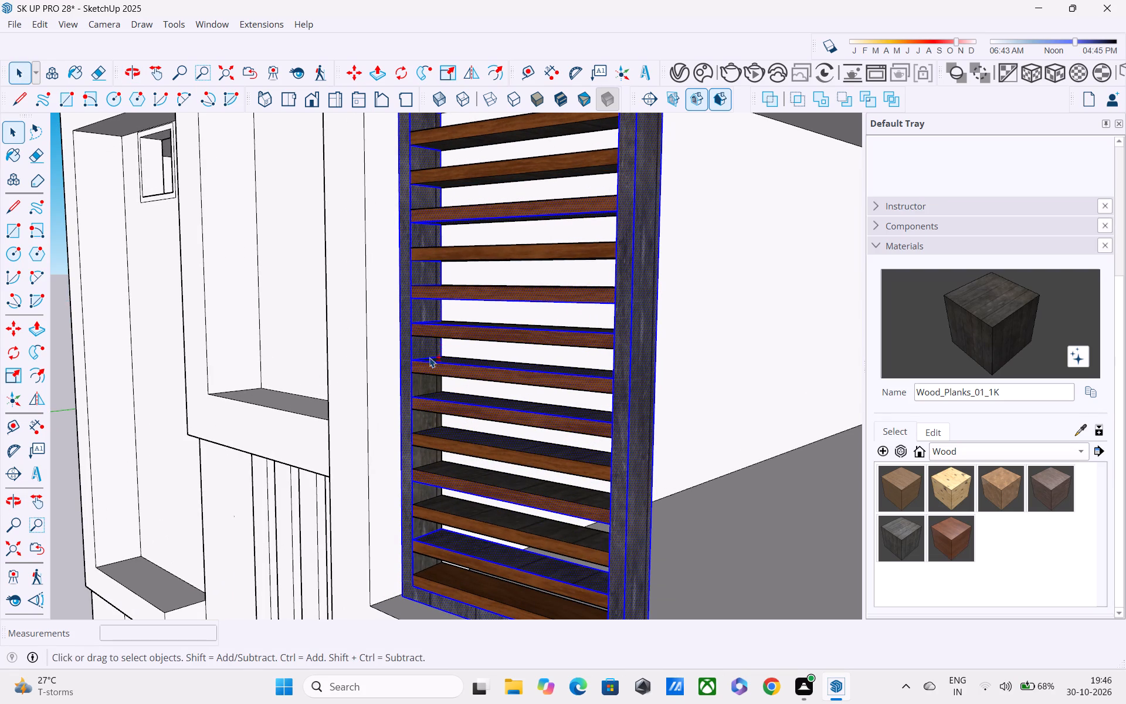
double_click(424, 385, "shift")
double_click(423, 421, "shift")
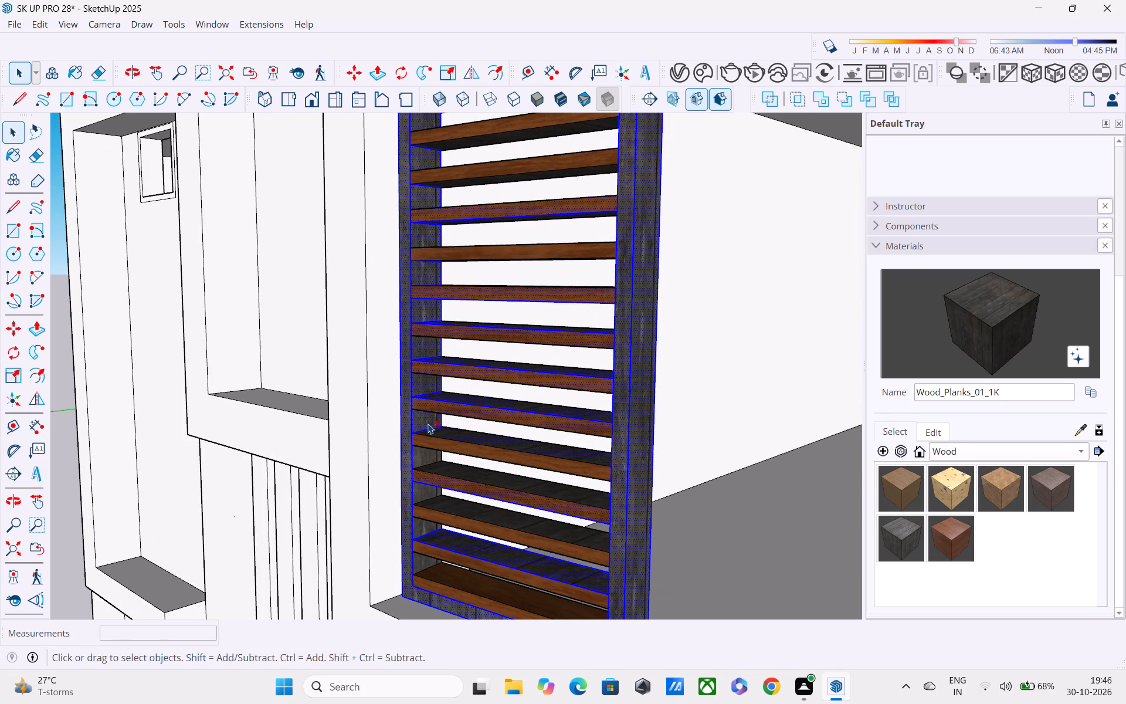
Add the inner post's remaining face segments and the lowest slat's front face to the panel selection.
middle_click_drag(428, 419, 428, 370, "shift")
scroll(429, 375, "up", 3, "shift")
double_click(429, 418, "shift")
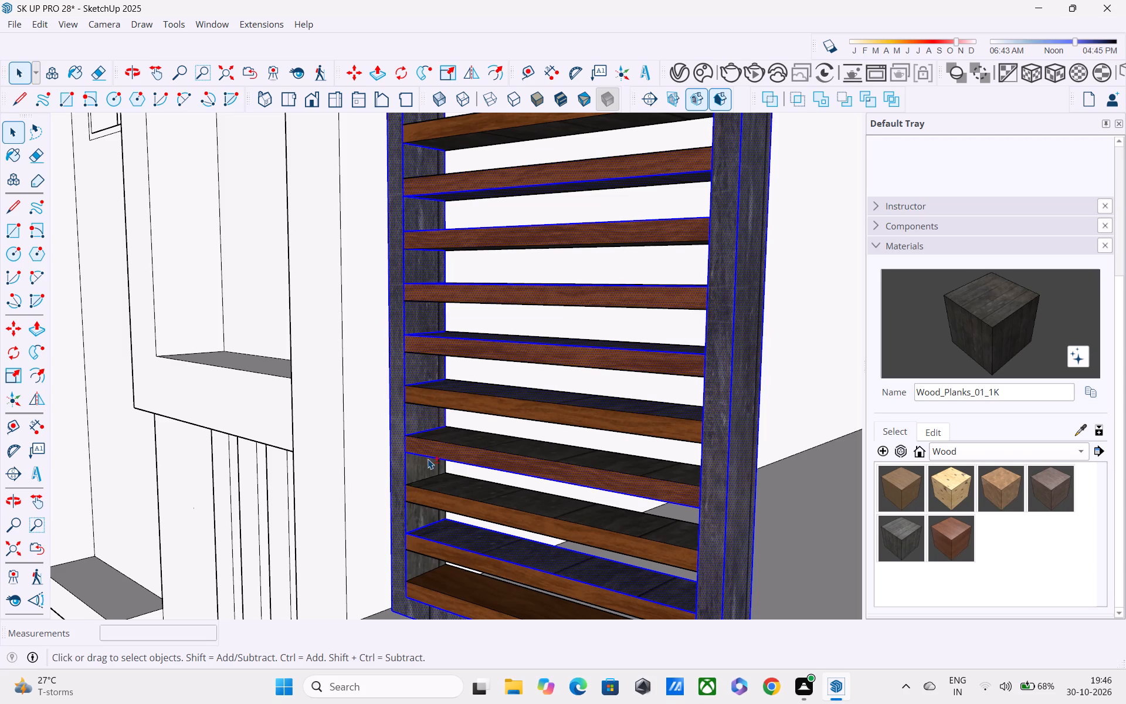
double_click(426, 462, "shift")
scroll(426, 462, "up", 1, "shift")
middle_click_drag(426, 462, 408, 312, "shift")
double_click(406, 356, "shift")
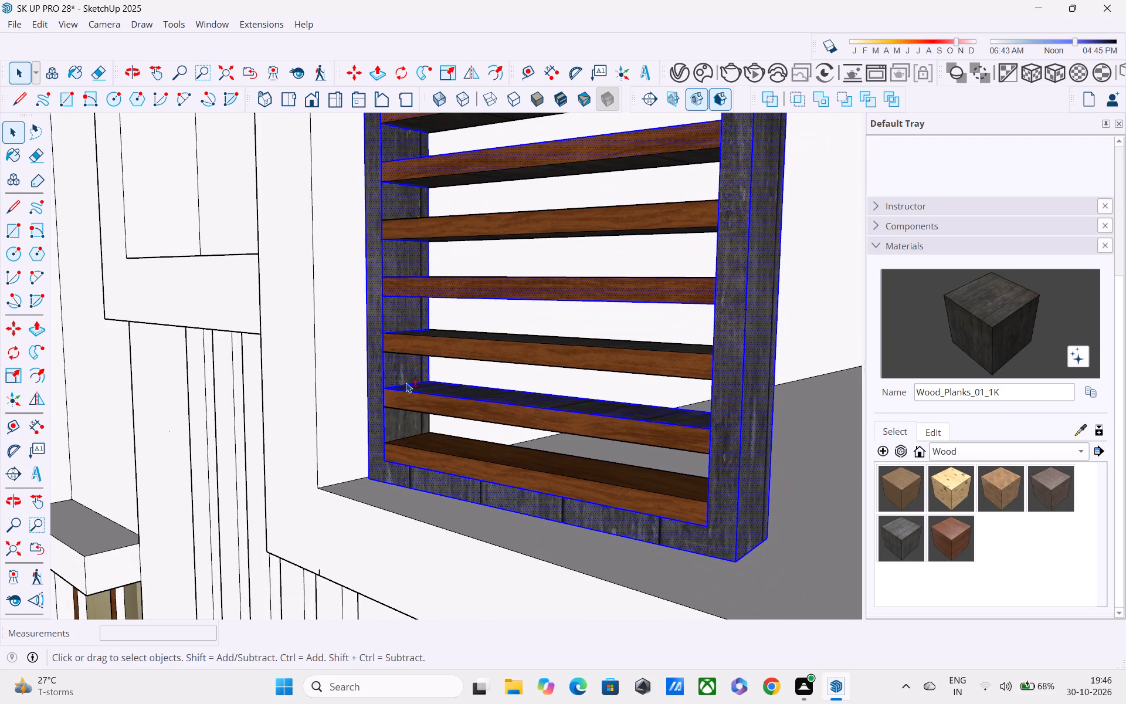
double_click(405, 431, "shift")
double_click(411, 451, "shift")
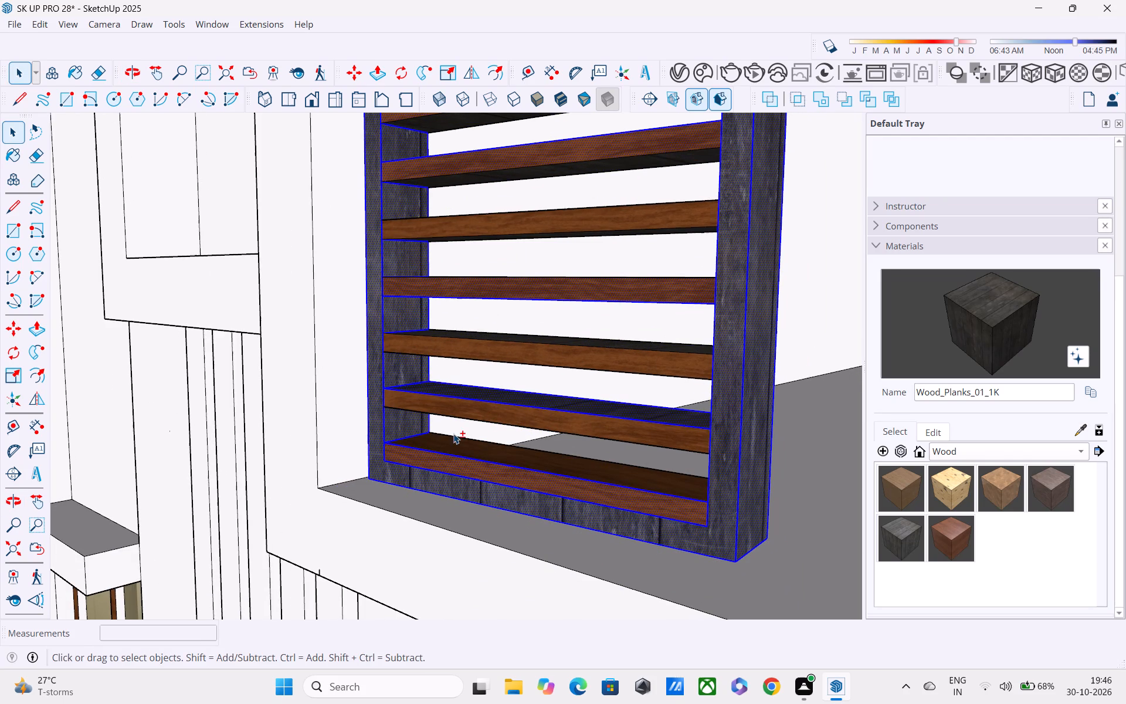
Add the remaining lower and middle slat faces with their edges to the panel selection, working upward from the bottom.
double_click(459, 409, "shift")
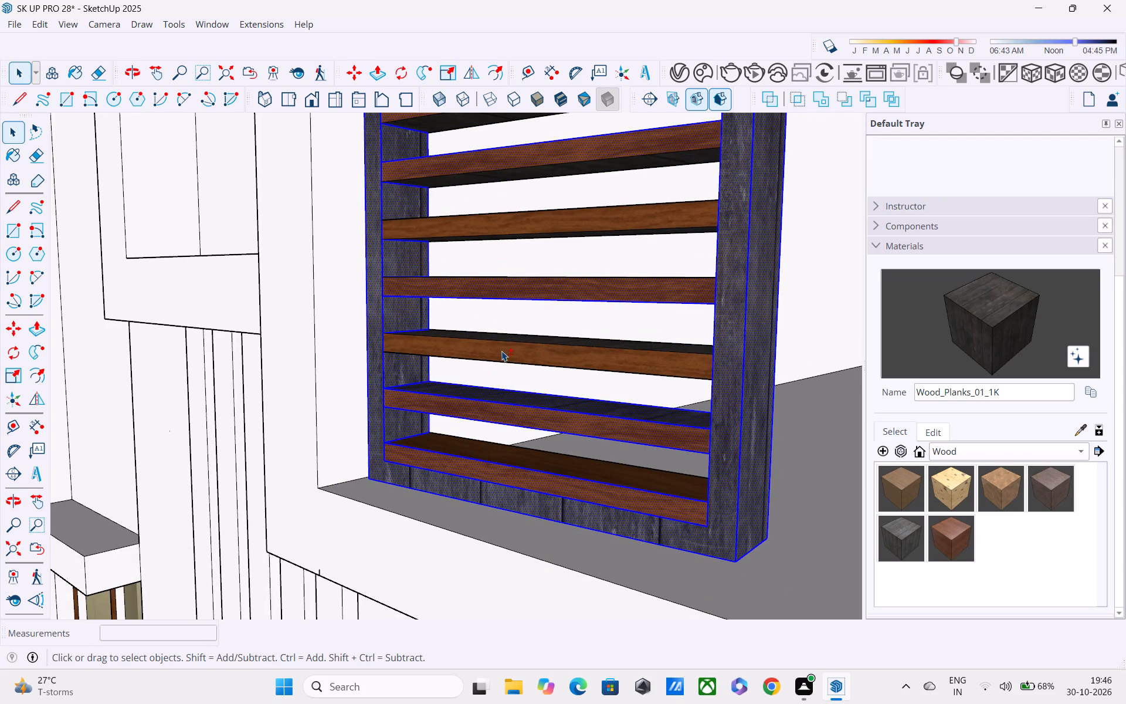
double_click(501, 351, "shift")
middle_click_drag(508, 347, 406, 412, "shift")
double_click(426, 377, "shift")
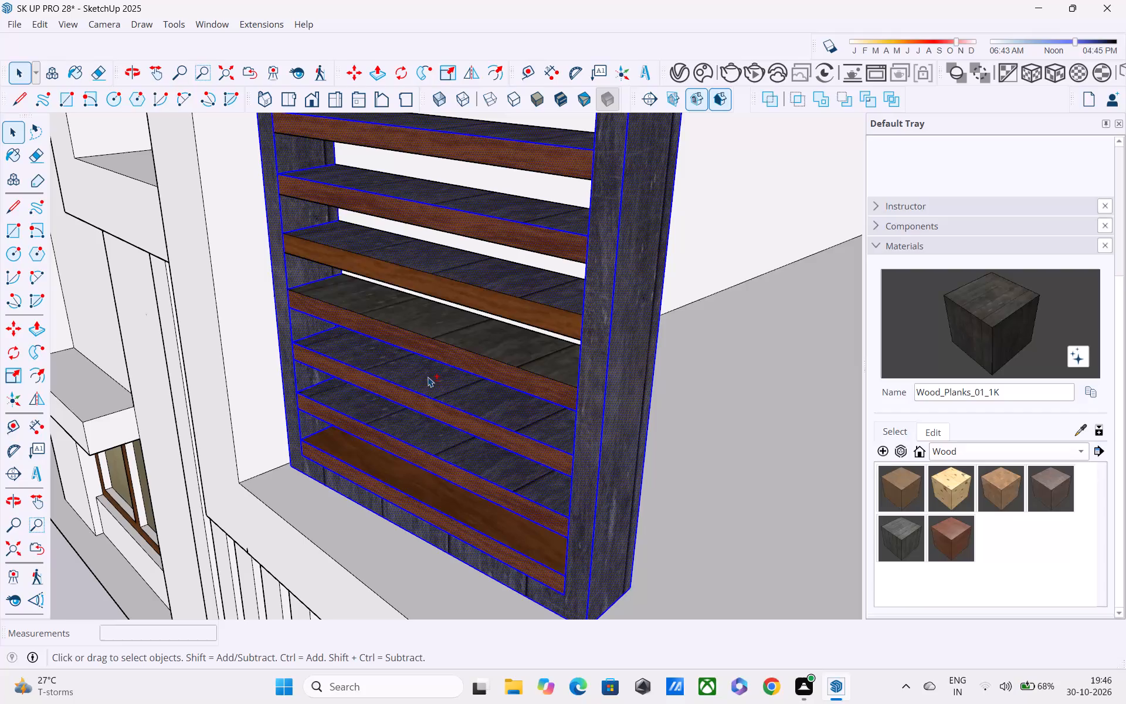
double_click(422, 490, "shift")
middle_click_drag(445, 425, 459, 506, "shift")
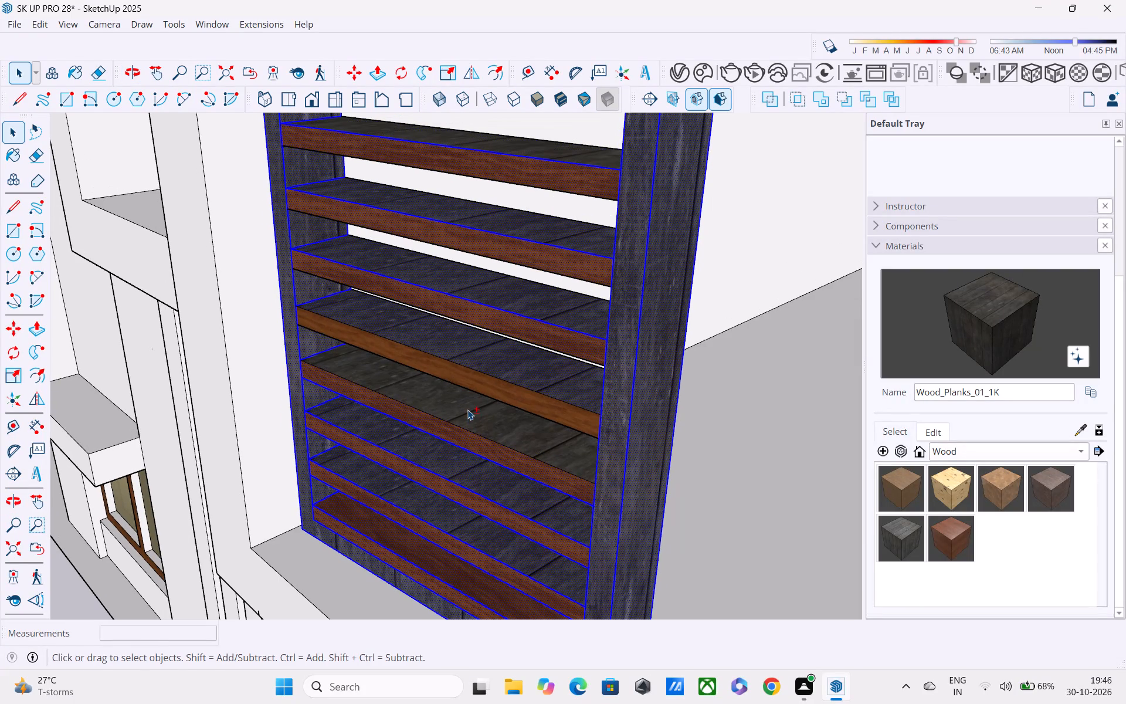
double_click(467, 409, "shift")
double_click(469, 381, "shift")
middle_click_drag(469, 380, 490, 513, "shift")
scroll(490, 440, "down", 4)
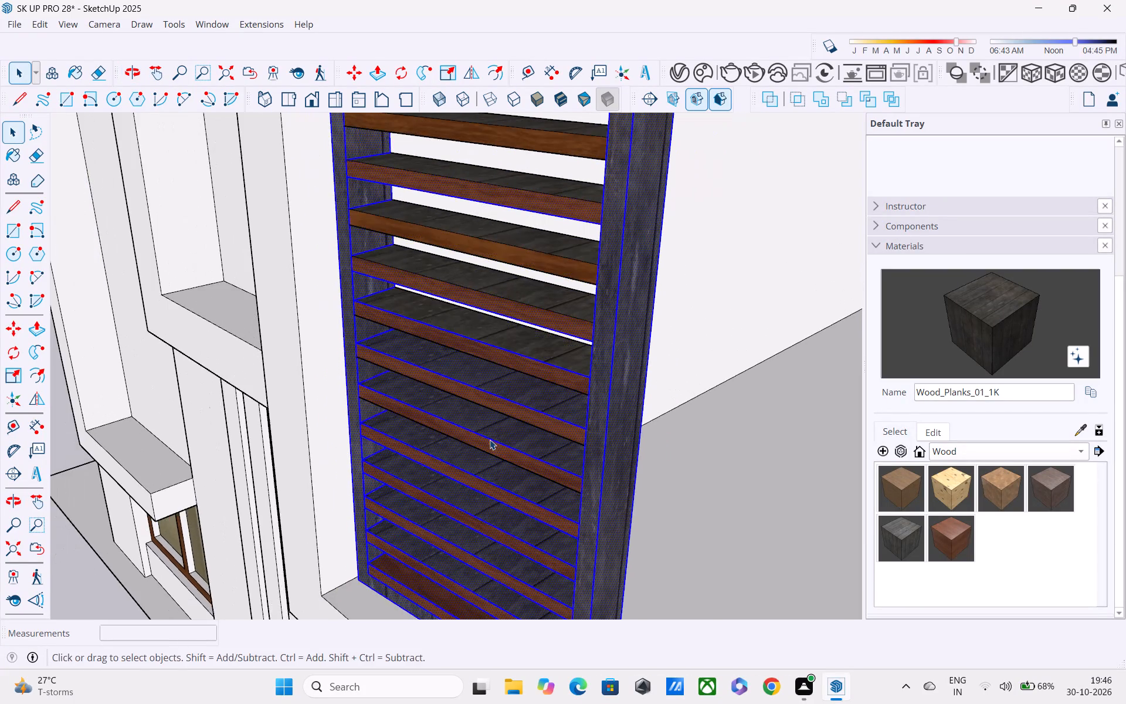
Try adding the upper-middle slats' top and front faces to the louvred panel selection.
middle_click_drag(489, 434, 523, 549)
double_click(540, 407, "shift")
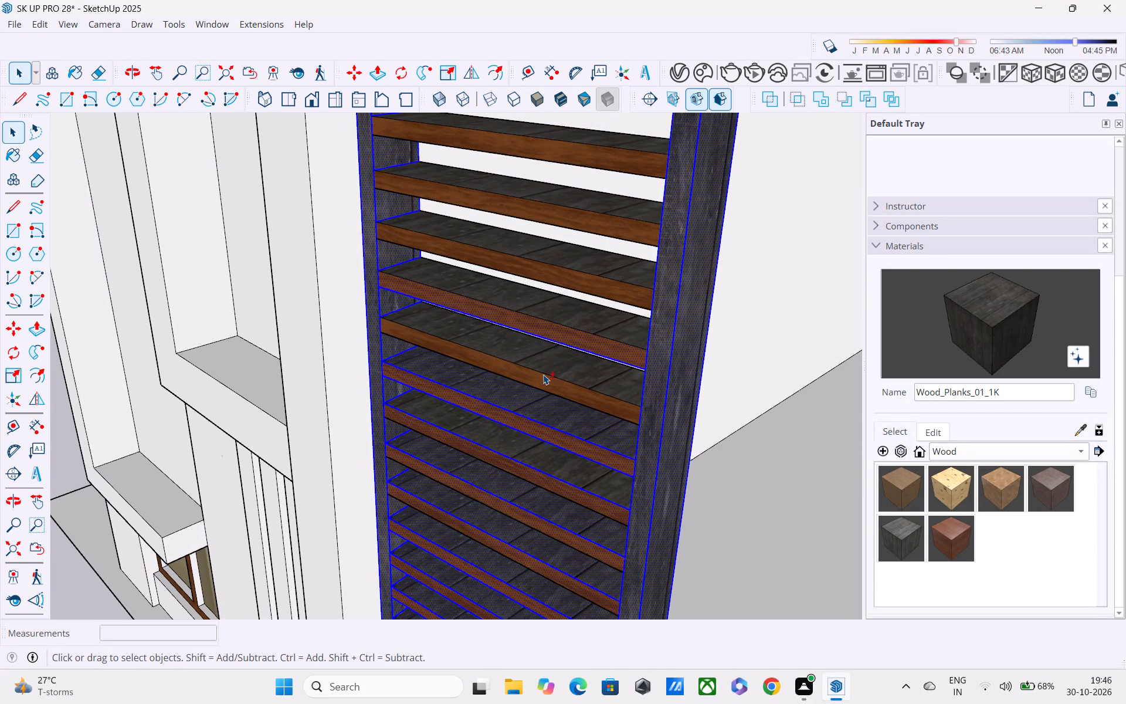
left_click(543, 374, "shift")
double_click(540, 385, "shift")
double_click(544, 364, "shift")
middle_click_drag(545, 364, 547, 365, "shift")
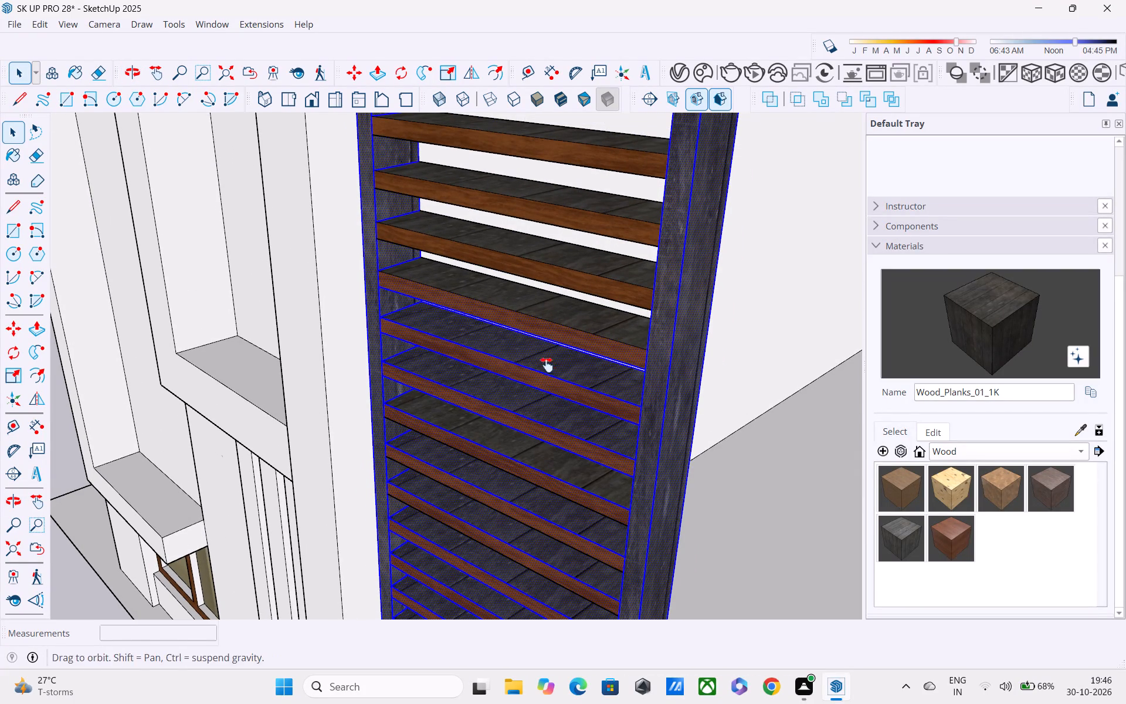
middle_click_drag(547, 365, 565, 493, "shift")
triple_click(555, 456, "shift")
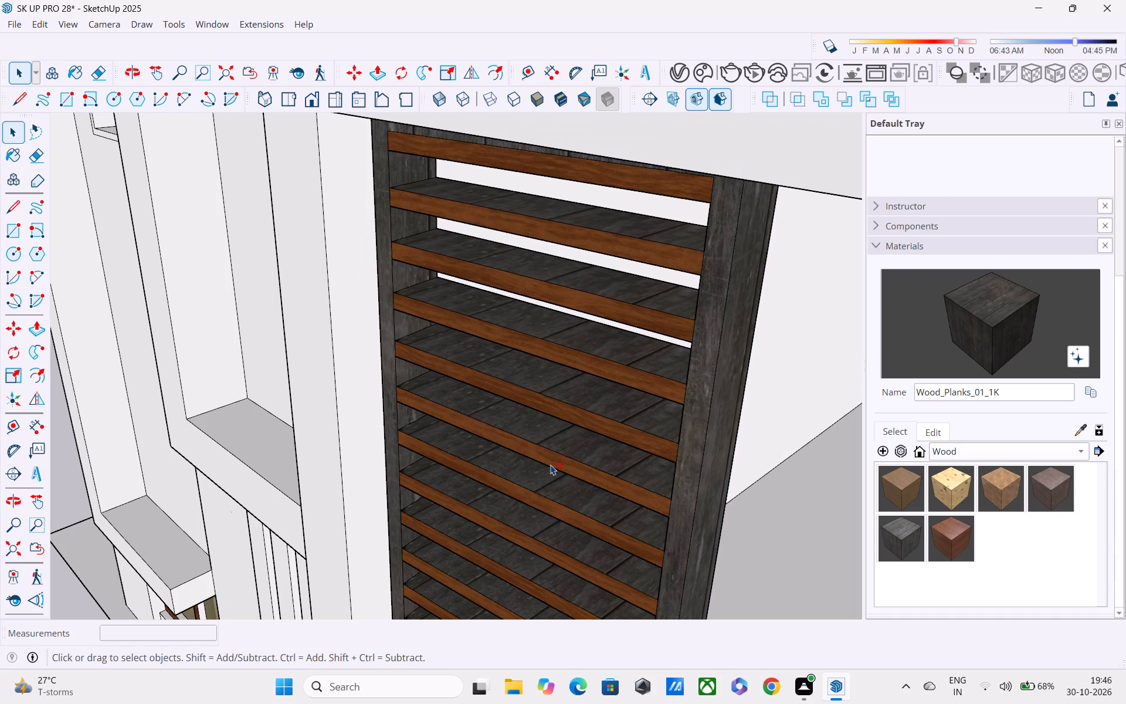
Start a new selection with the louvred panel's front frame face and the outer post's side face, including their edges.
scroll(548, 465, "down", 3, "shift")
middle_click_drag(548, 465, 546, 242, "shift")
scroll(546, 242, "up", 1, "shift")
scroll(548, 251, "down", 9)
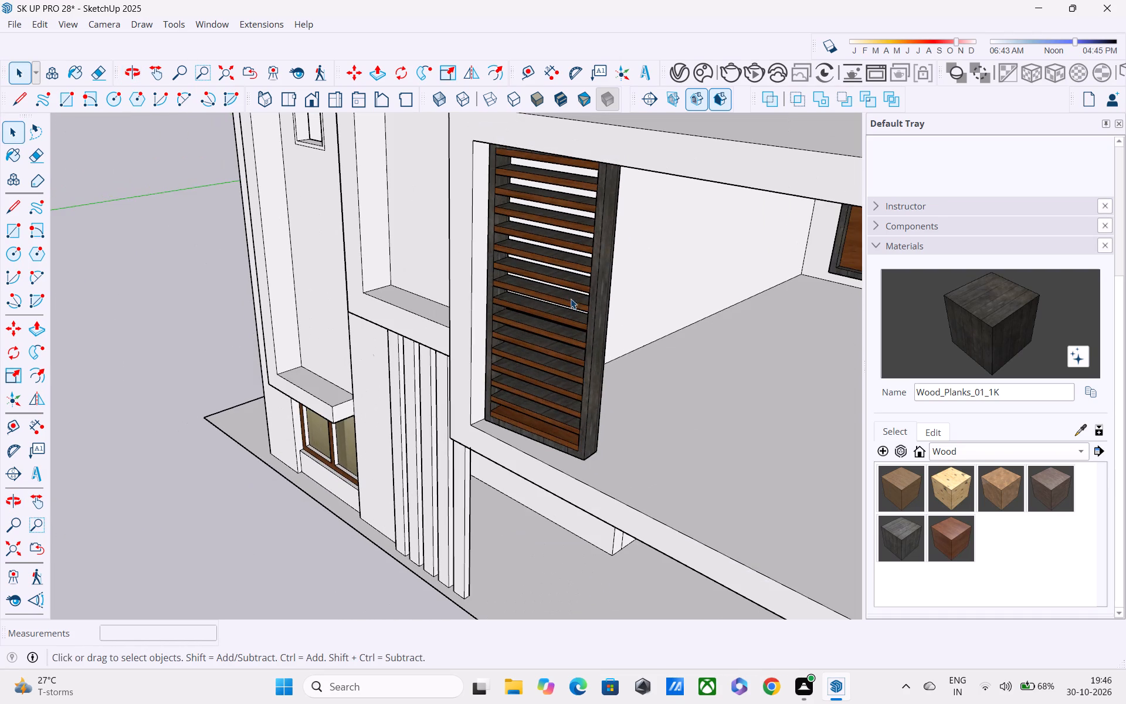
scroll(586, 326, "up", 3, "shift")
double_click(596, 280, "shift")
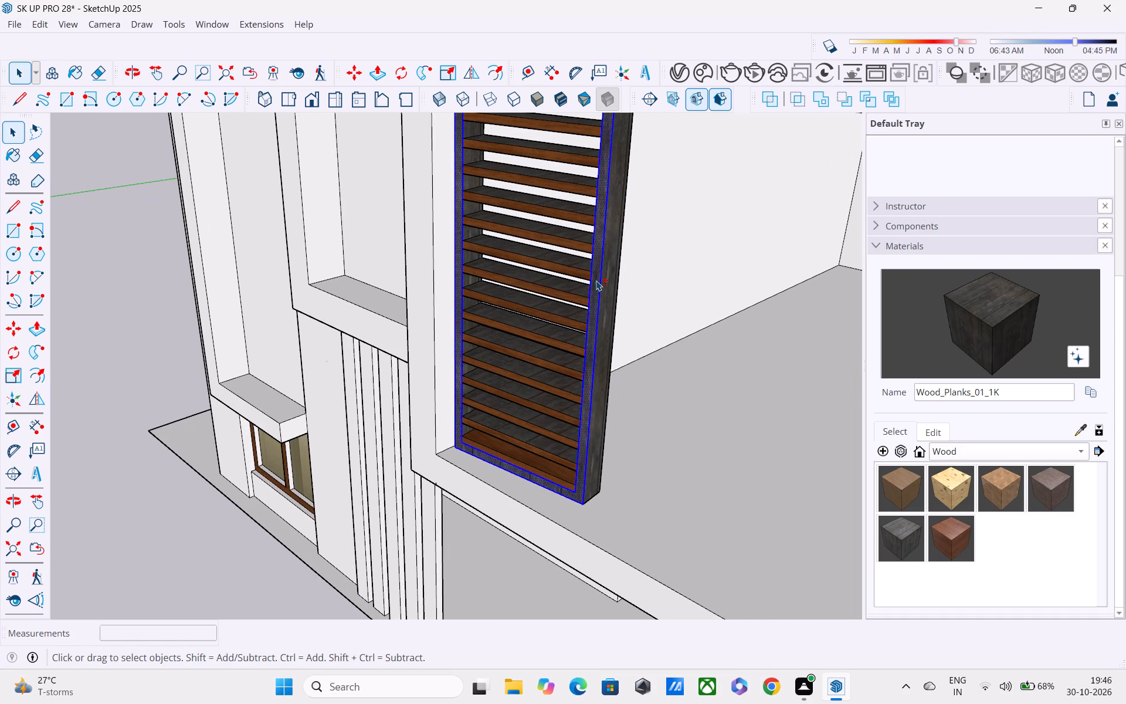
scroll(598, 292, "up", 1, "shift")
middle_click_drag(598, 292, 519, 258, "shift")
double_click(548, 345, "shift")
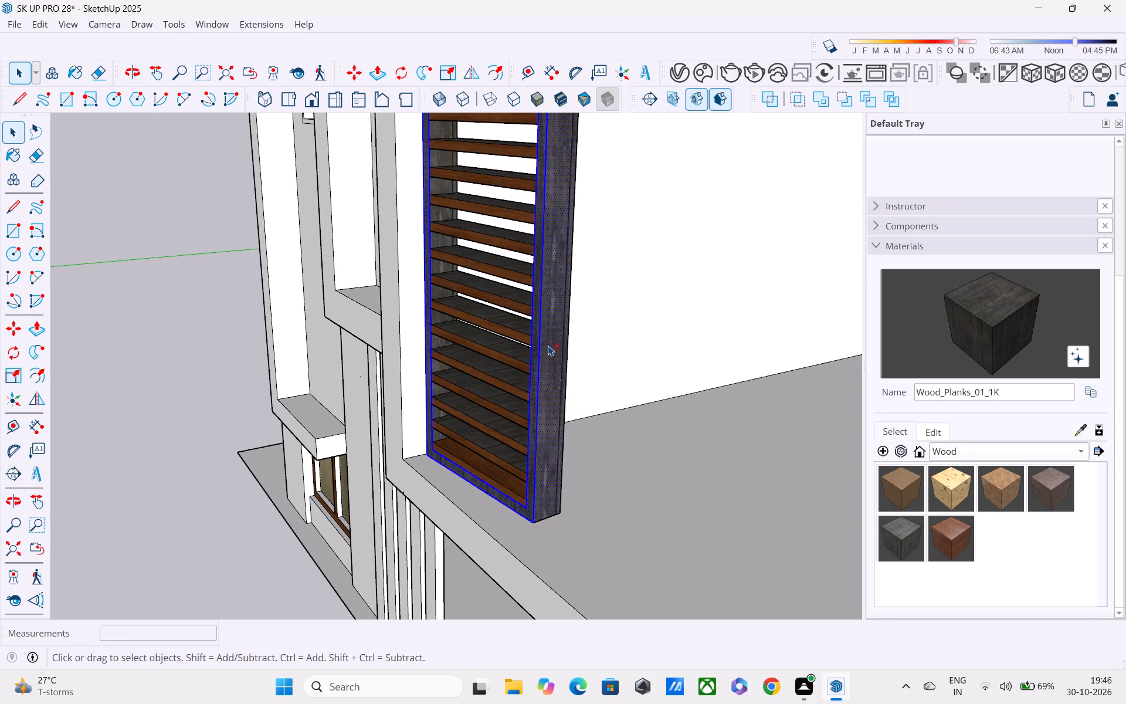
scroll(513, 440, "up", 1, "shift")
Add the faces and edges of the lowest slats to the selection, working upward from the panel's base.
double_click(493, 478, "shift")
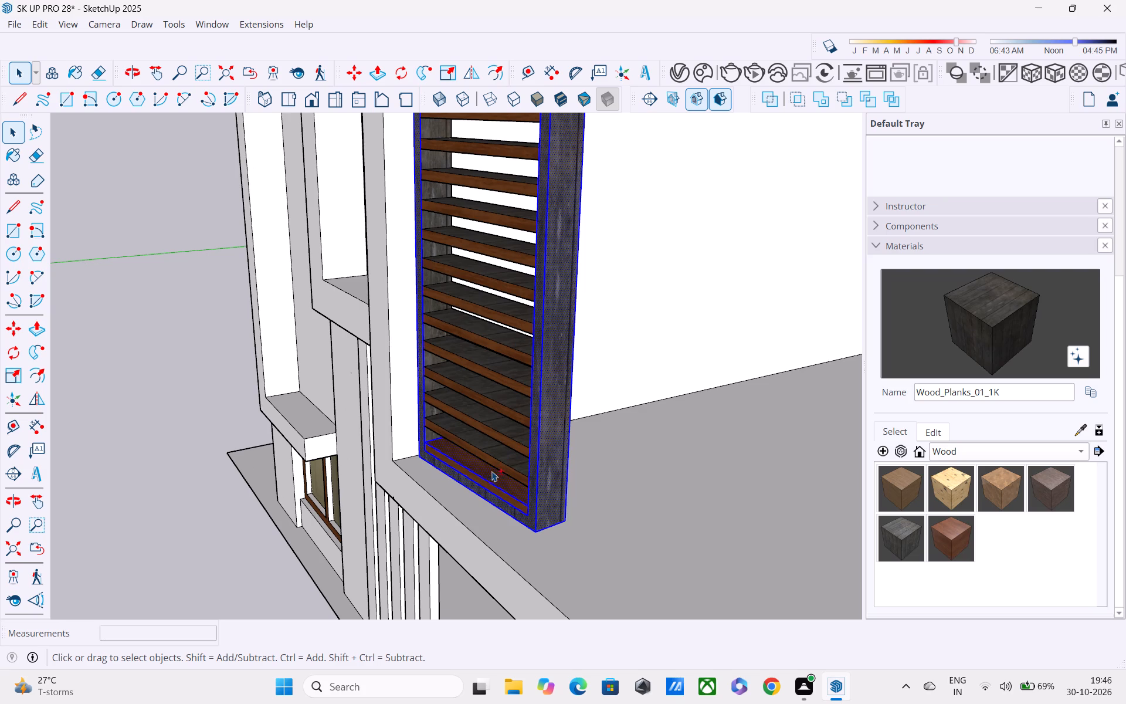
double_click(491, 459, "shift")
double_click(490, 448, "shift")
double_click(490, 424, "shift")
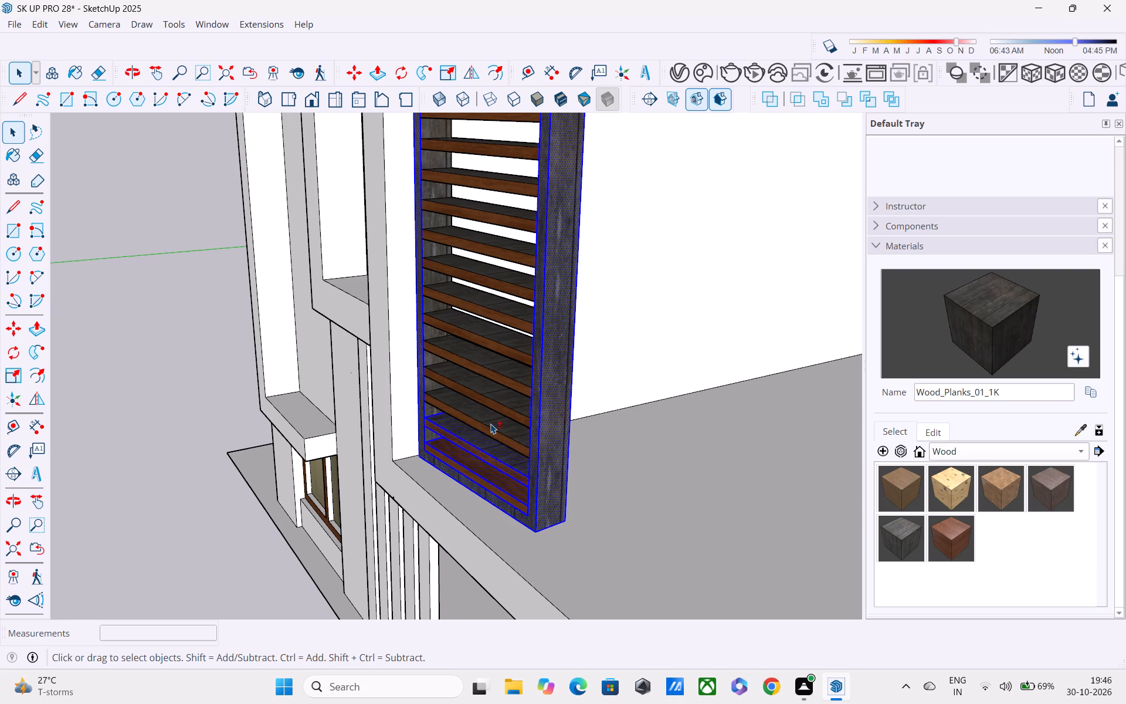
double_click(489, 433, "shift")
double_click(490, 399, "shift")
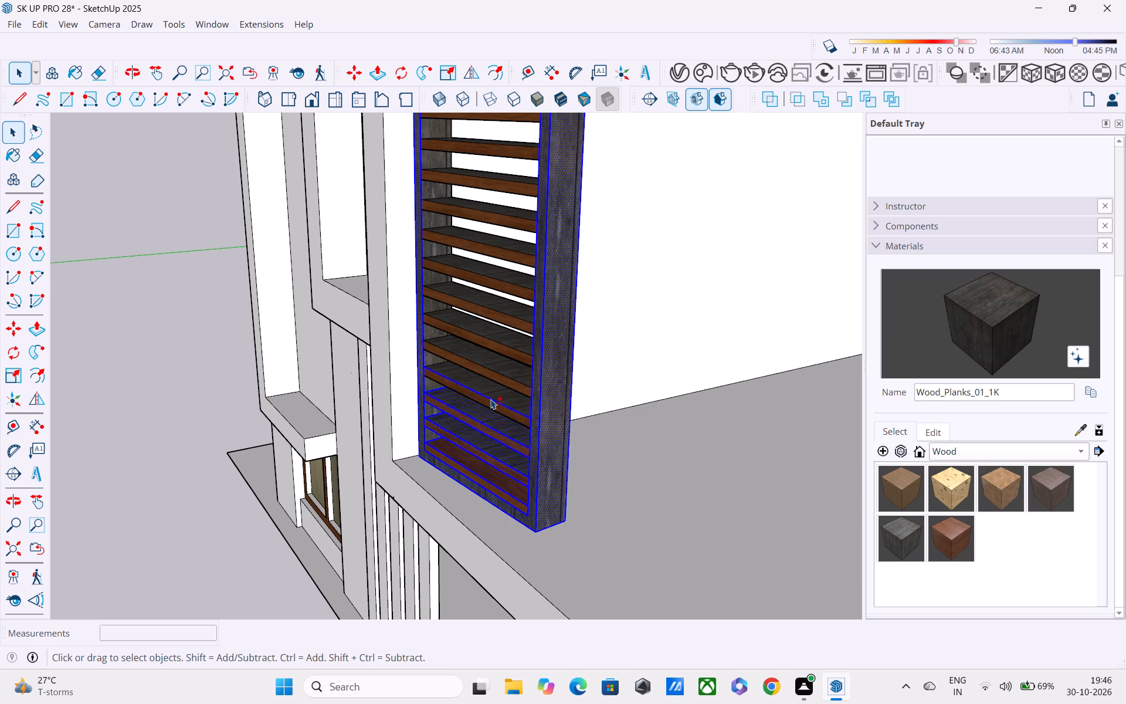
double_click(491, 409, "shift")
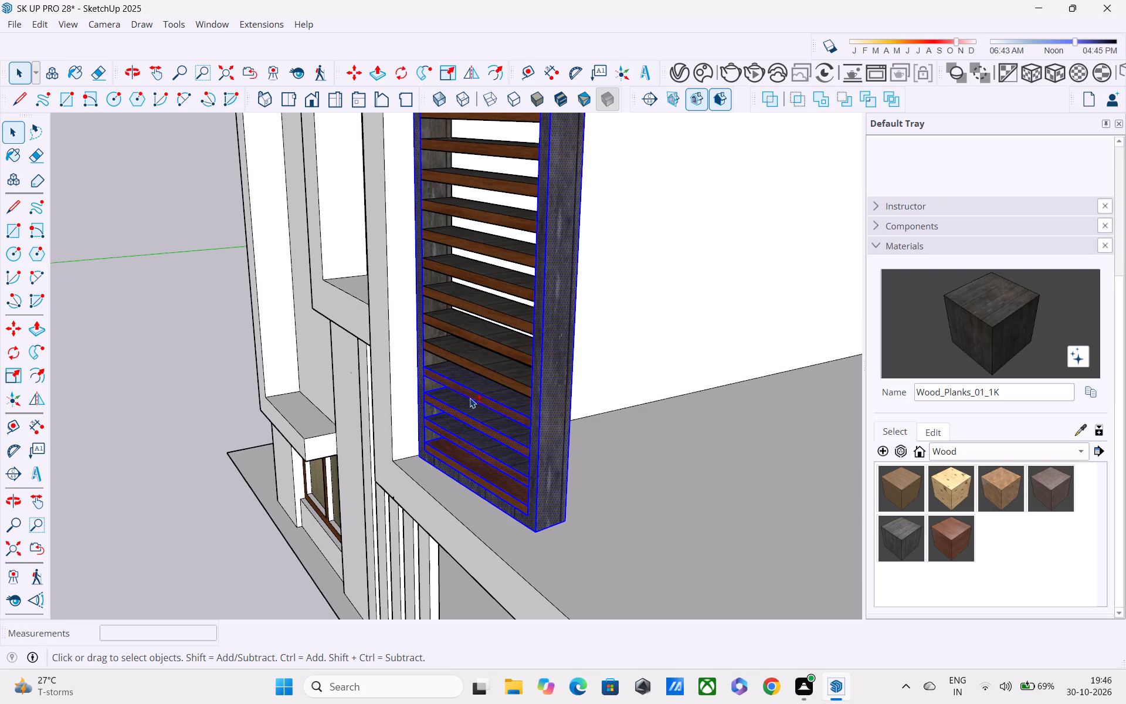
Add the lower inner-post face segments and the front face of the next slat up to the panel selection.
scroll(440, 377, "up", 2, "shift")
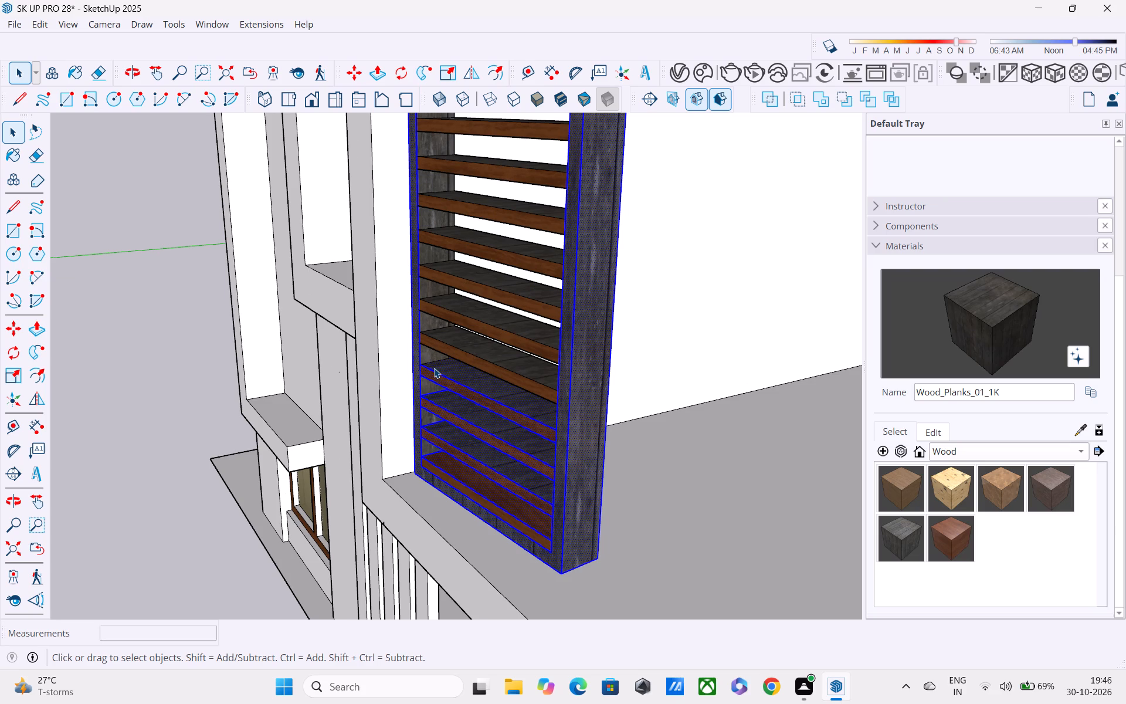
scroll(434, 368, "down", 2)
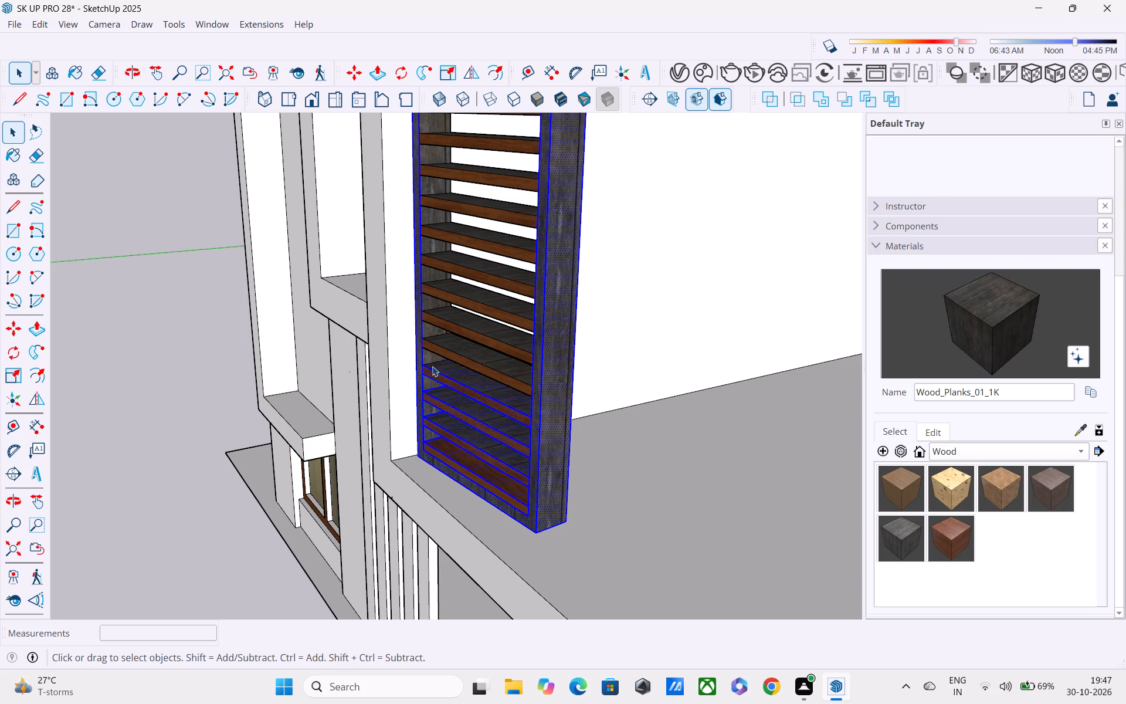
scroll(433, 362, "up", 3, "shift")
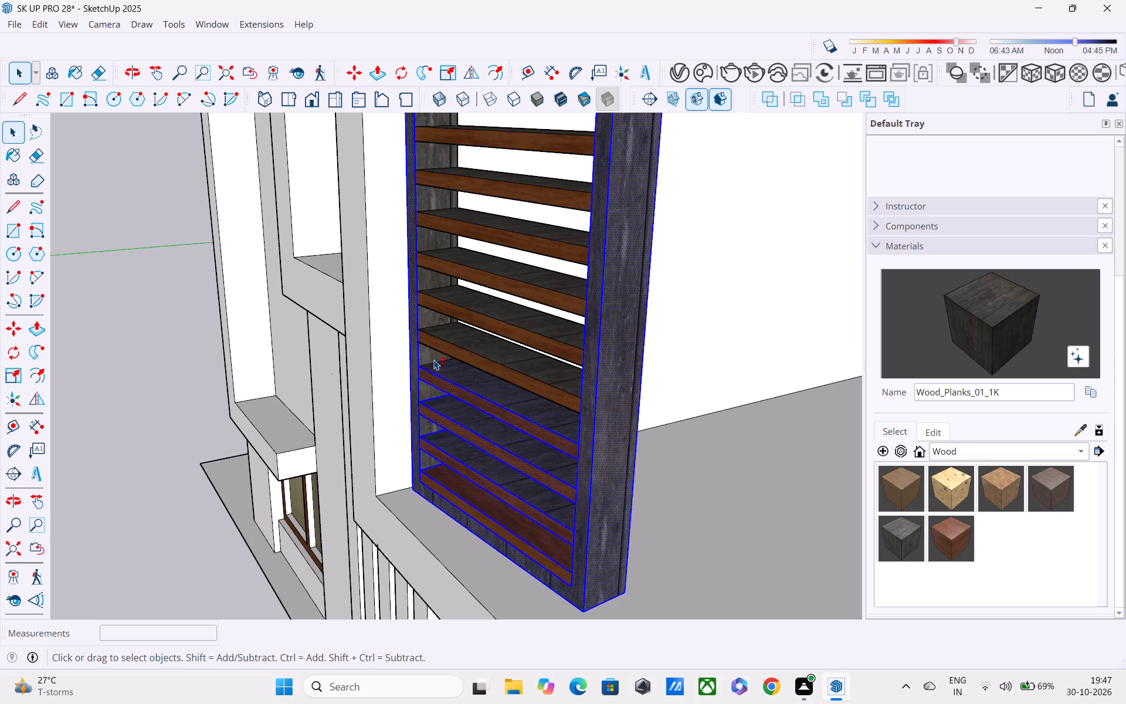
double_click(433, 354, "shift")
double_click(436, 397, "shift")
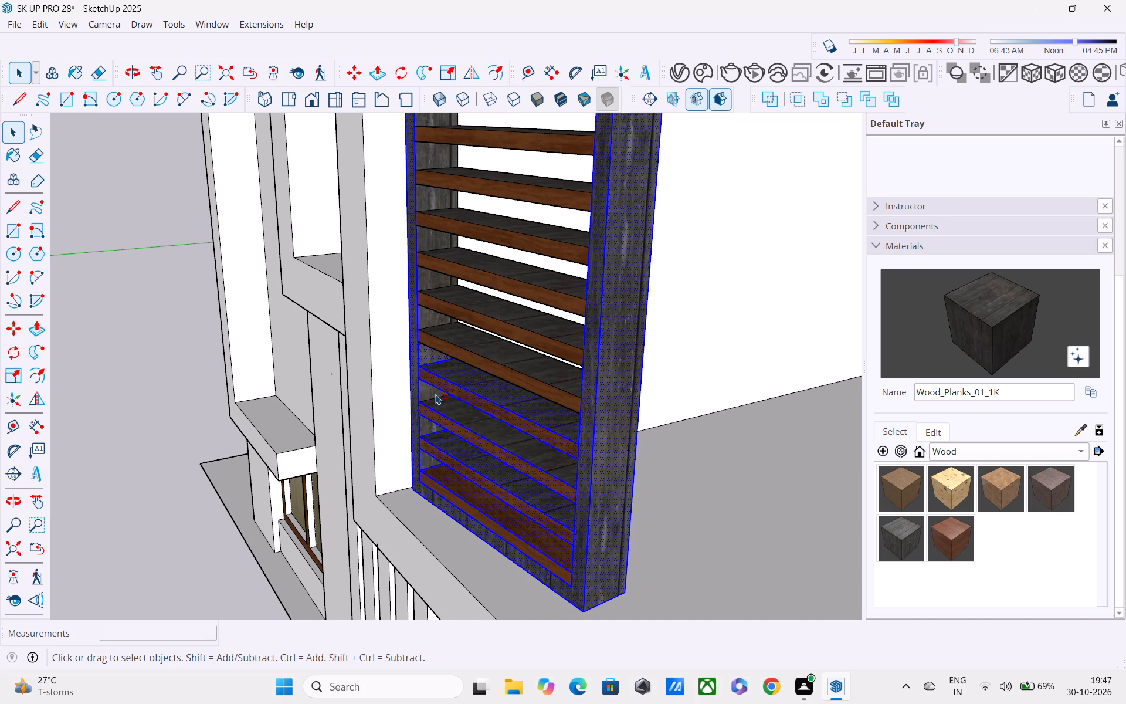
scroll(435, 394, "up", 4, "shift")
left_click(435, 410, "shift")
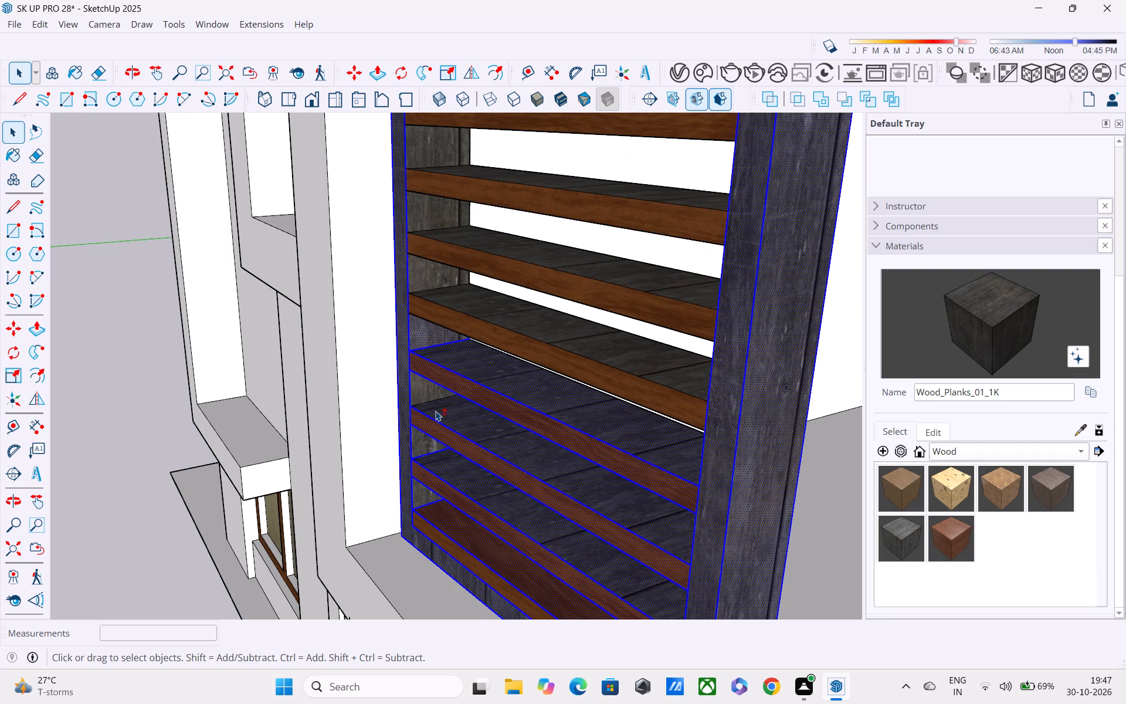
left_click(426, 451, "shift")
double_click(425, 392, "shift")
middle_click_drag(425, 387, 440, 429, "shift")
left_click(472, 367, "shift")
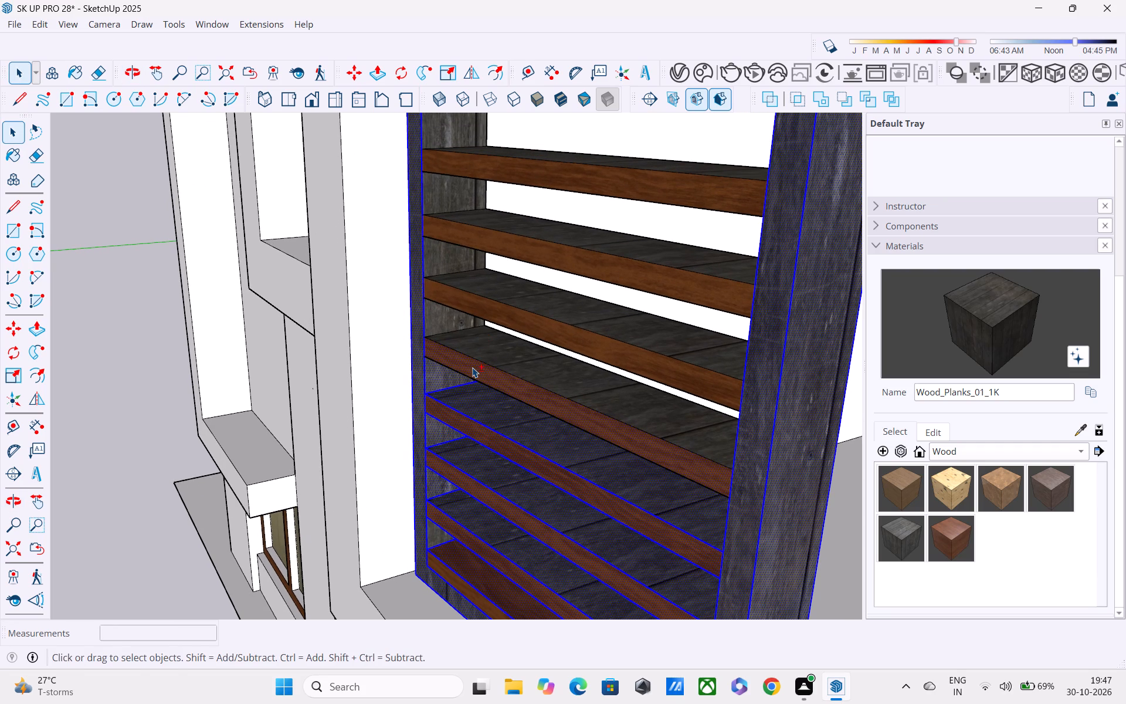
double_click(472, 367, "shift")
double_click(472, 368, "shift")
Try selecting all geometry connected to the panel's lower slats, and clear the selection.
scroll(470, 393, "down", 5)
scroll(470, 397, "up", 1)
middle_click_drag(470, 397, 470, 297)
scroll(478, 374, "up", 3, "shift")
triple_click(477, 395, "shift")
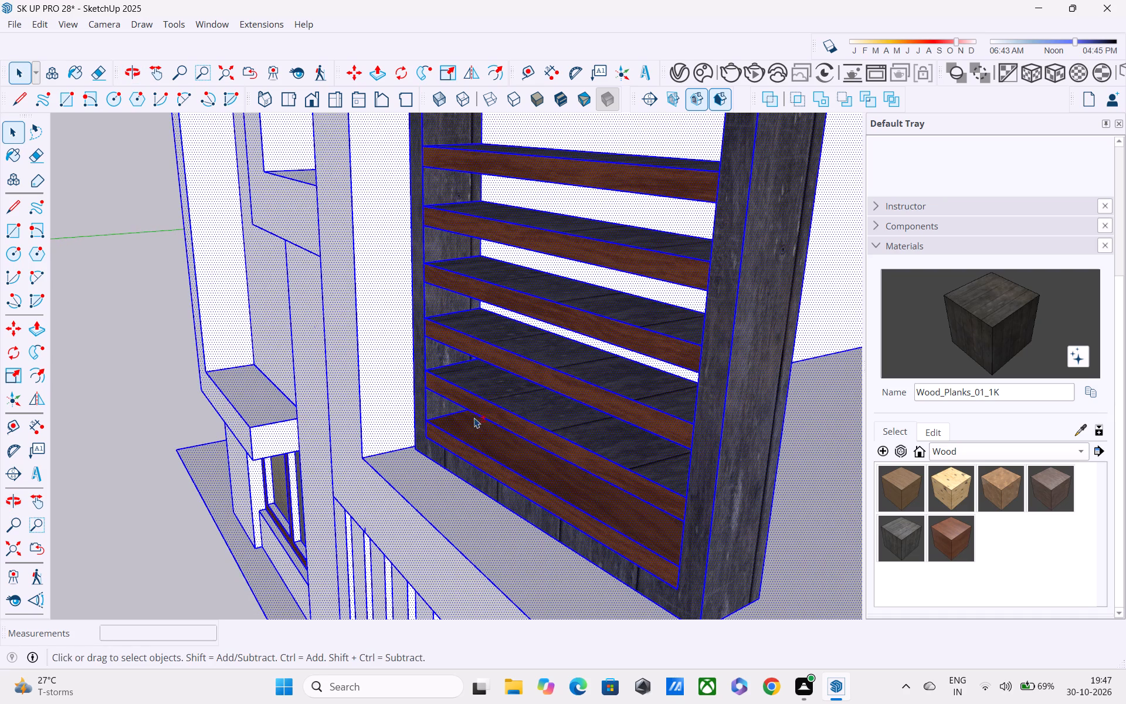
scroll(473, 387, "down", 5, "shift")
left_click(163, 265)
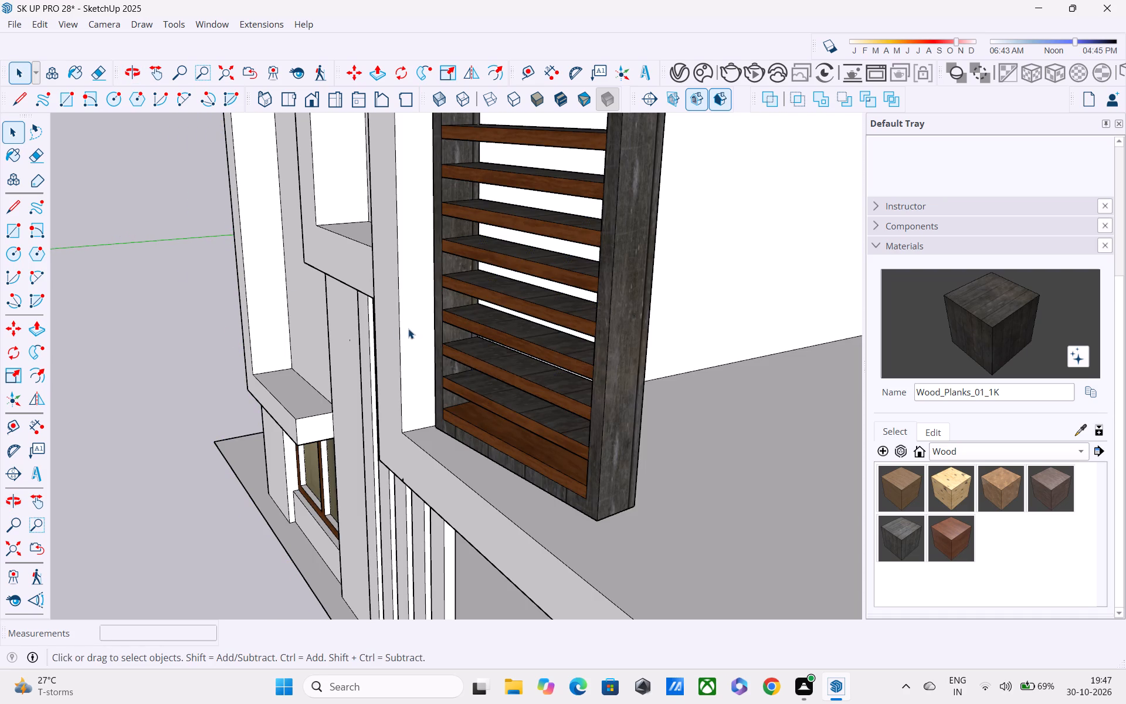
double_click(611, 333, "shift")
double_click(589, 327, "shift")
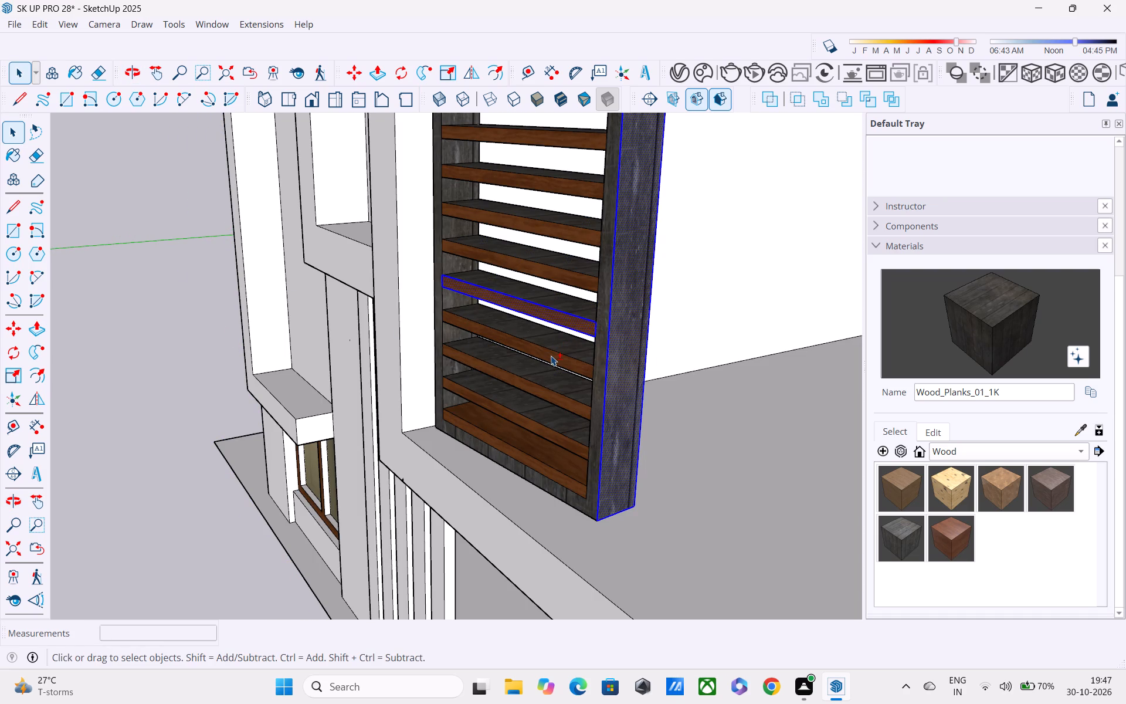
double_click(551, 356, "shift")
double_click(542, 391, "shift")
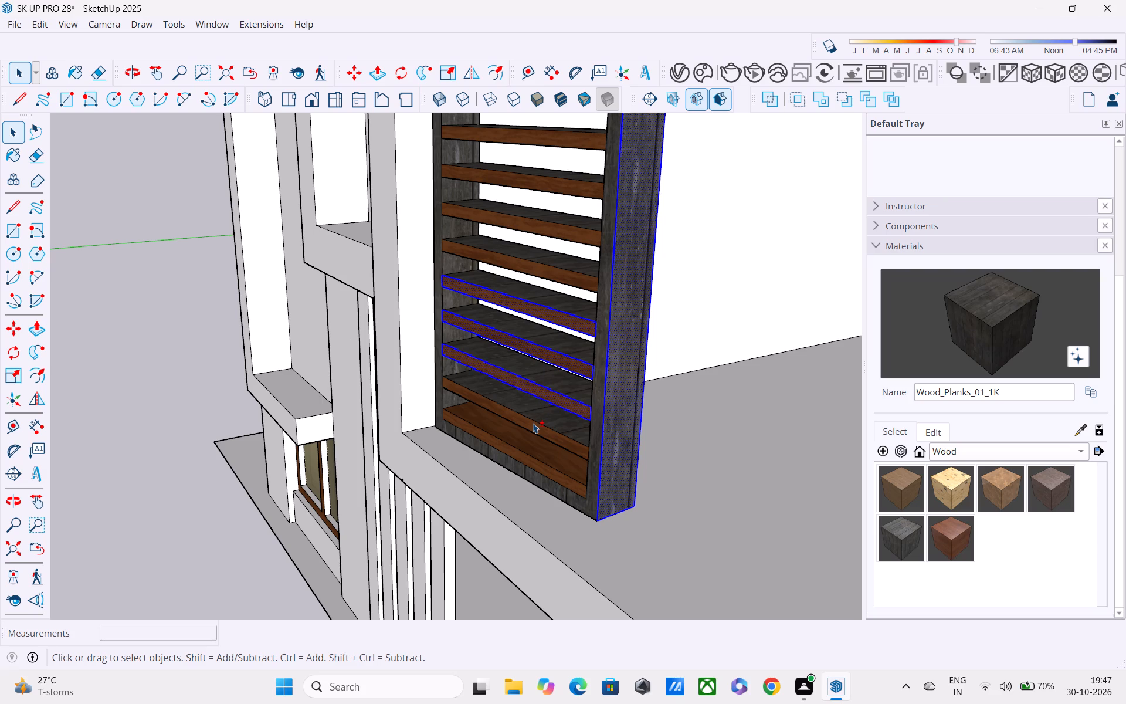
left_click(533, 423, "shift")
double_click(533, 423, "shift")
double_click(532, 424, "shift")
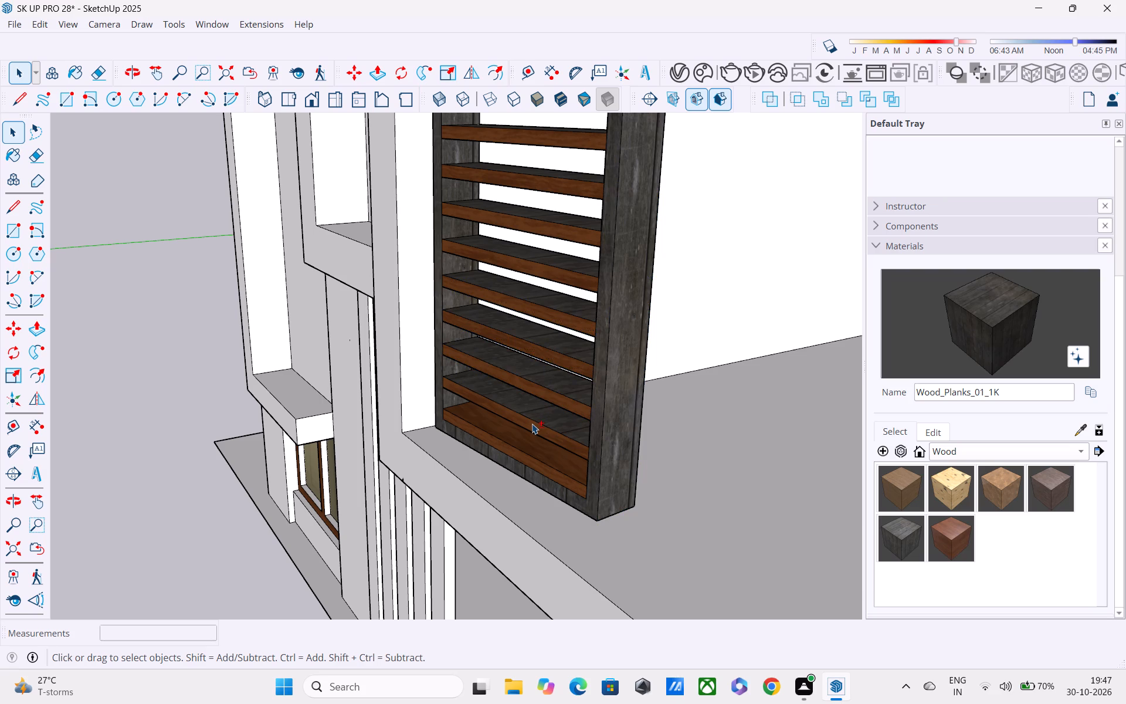
Start a new panel selection with the outer post's side face, the front frame face and the front and top faces of three lower-middle slats.
middle_click_drag(538, 419, 533, 448, "shift")
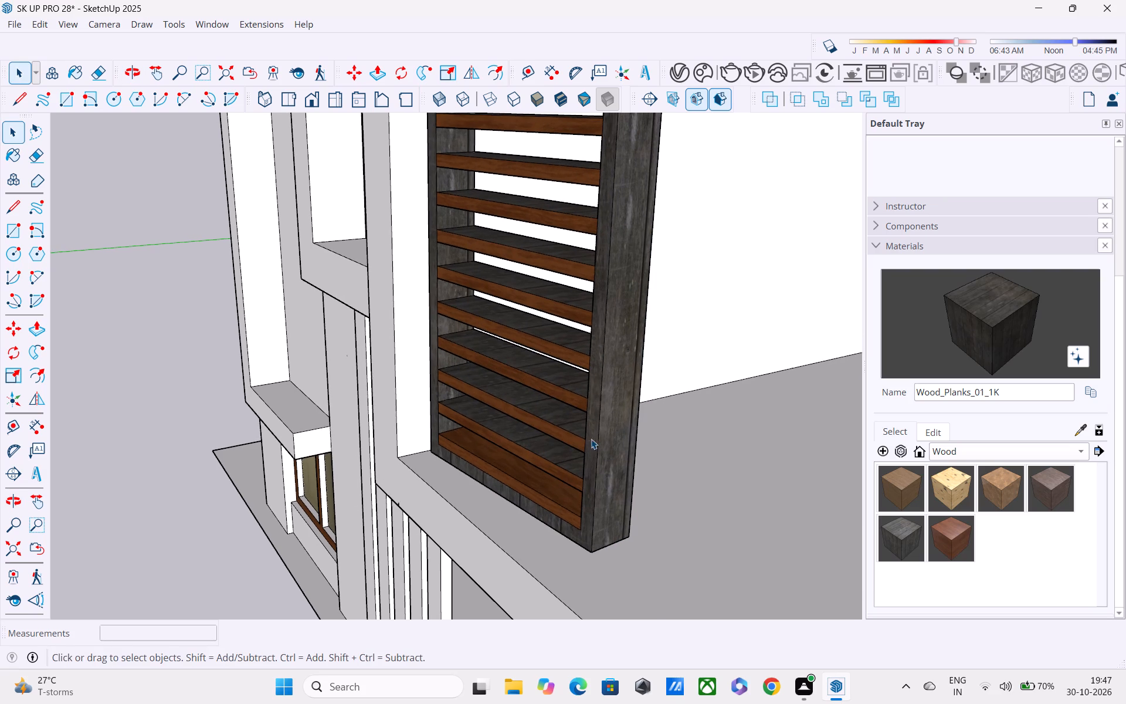
double_click(613, 425, "shift")
double_click(592, 412, "shift")
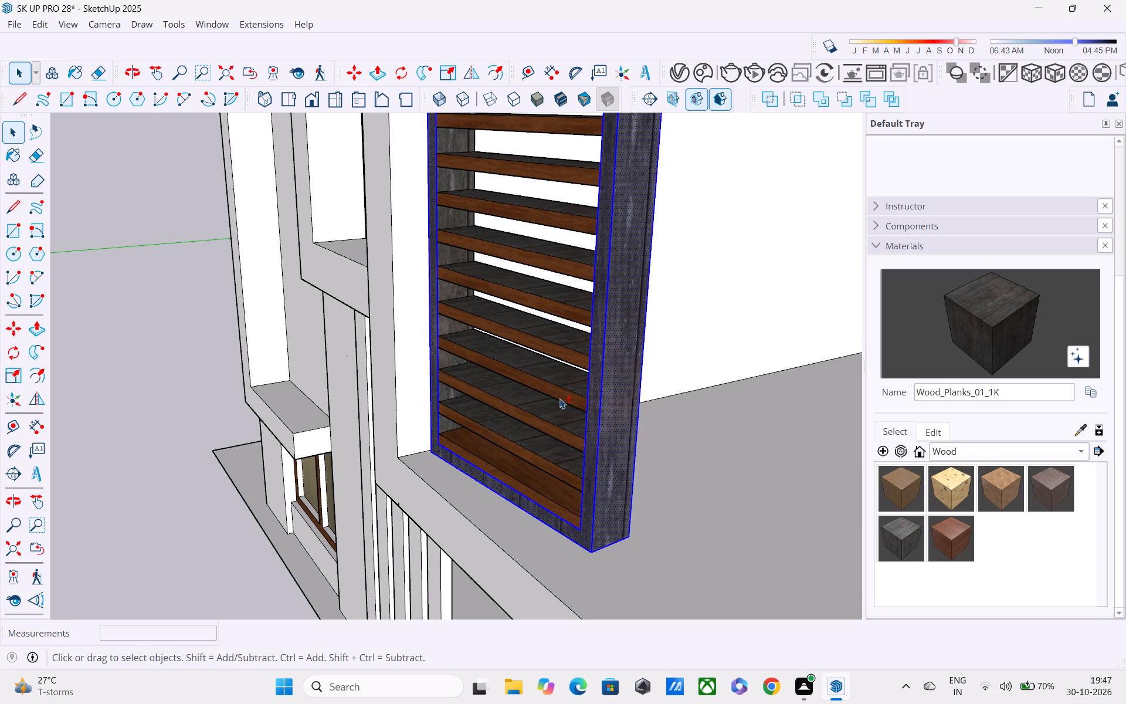
double_click(559, 397, "shift")
double_click(541, 349, "shift")
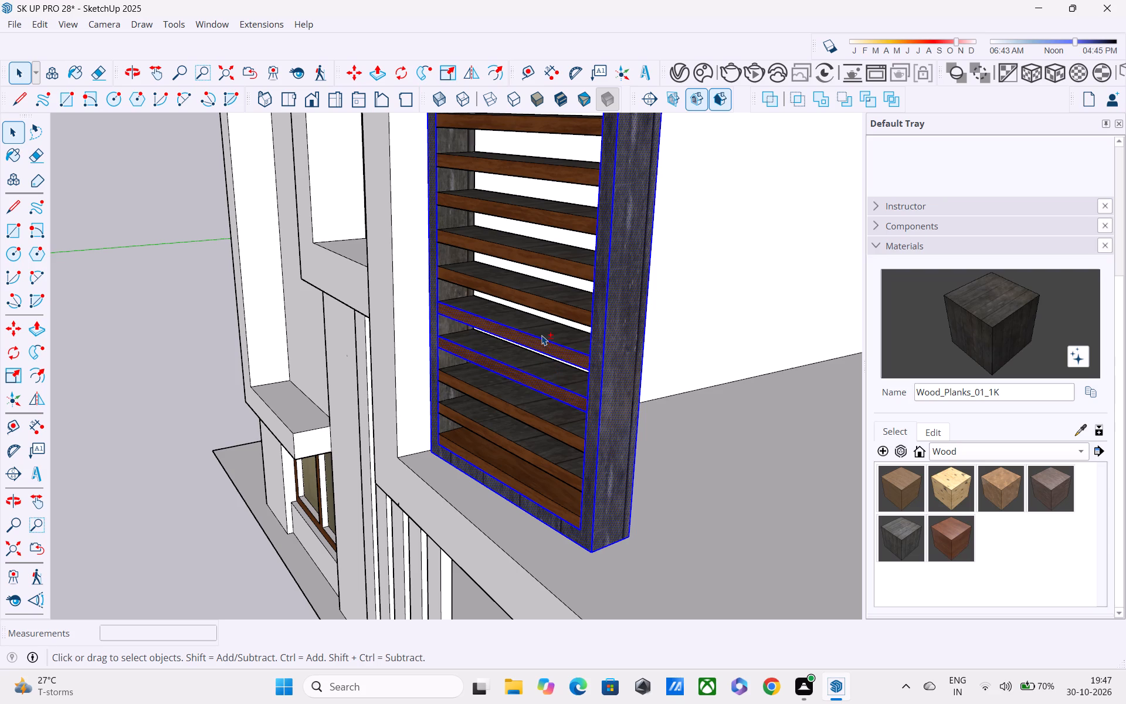
double_click(541, 335, "shift")
double_click(550, 310, "shift")
double_click(550, 297, "shift")
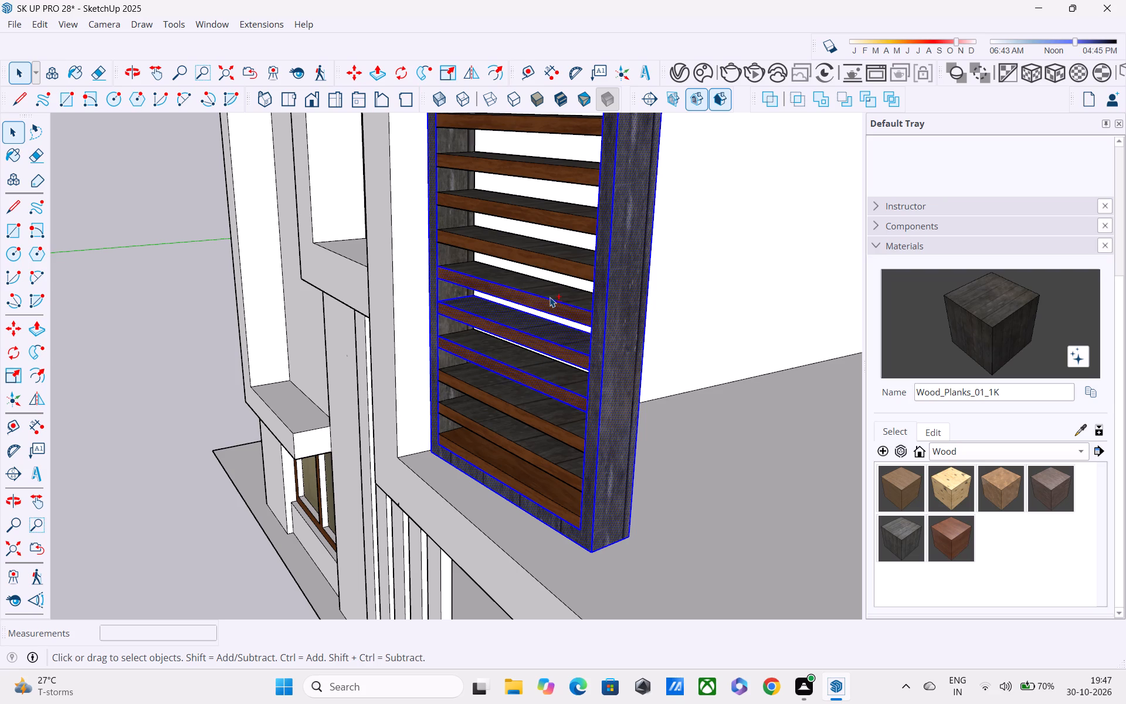
left_click(540, 374, "shift")
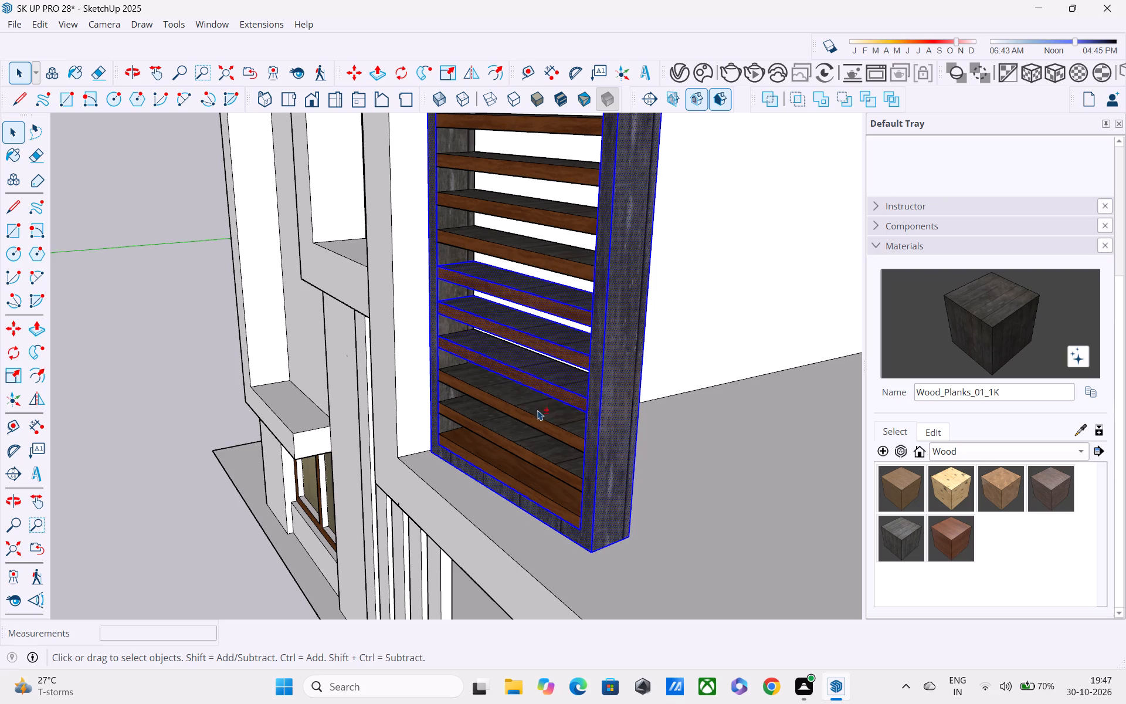
Add the front and top faces of the lowest slats, down to the wood-veneer base board, to the panel selection.
double_click(537, 412, "shift")
left_click(535, 423, "shift")
left_click(534, 424, "shift")
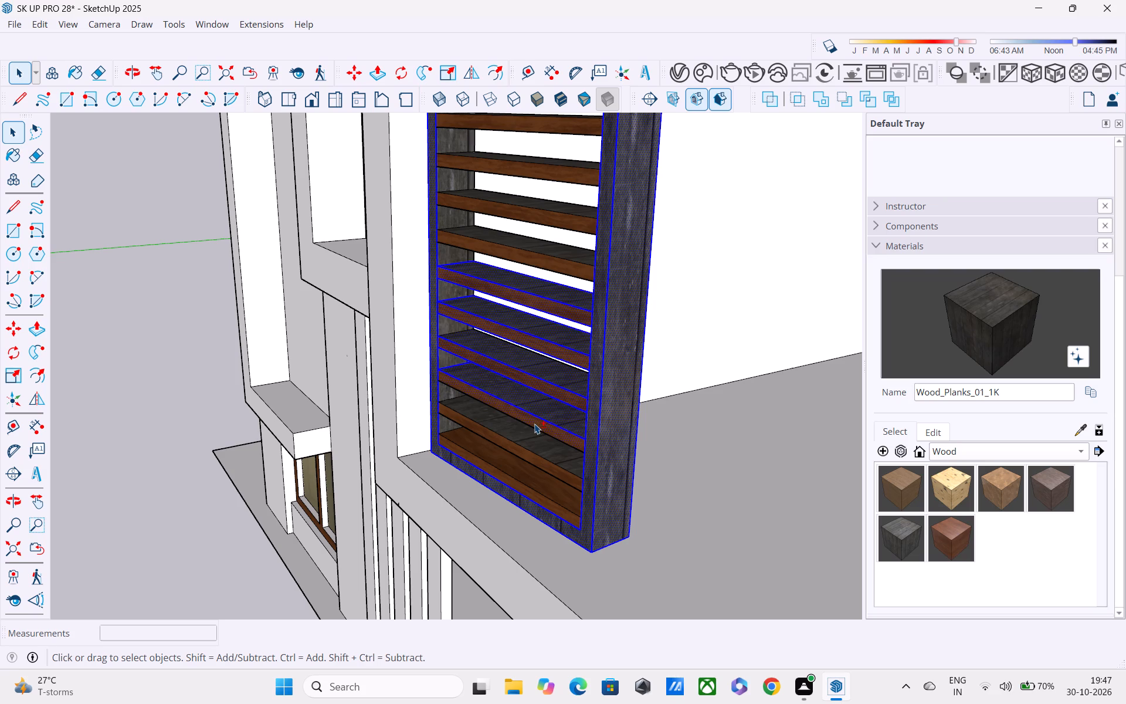
double_click(531, 425, "shift")
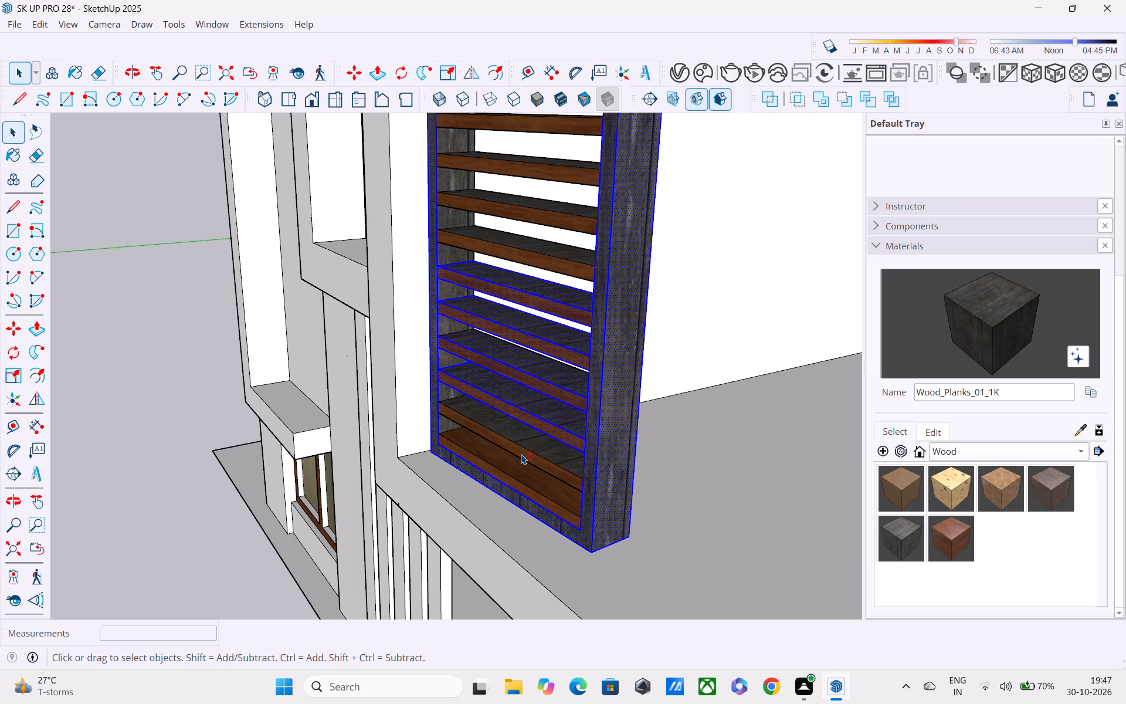
double_click(521, 454, "shift")
double_click(520, 442, "shift")
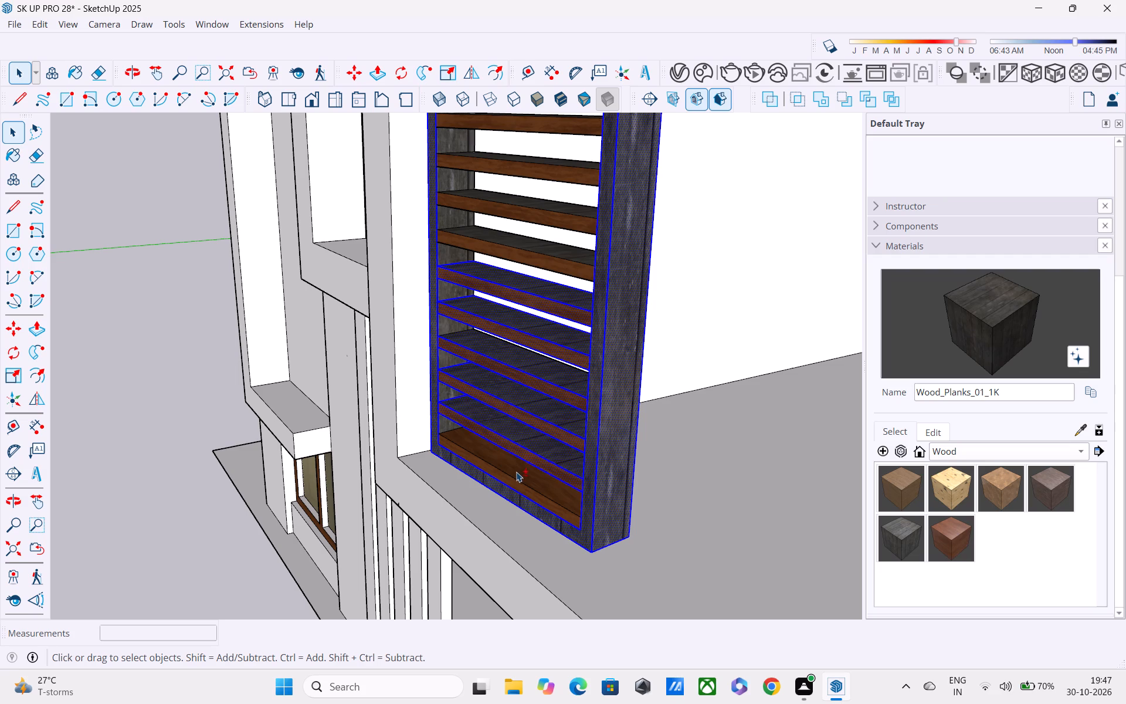
double_click(515, 475, "shift")
Add the inner-post face segments between the selected lower slats to the panel selection, keeping the slat tops selected.
middle_click_drag(506, 448, 518, 513, "shift")
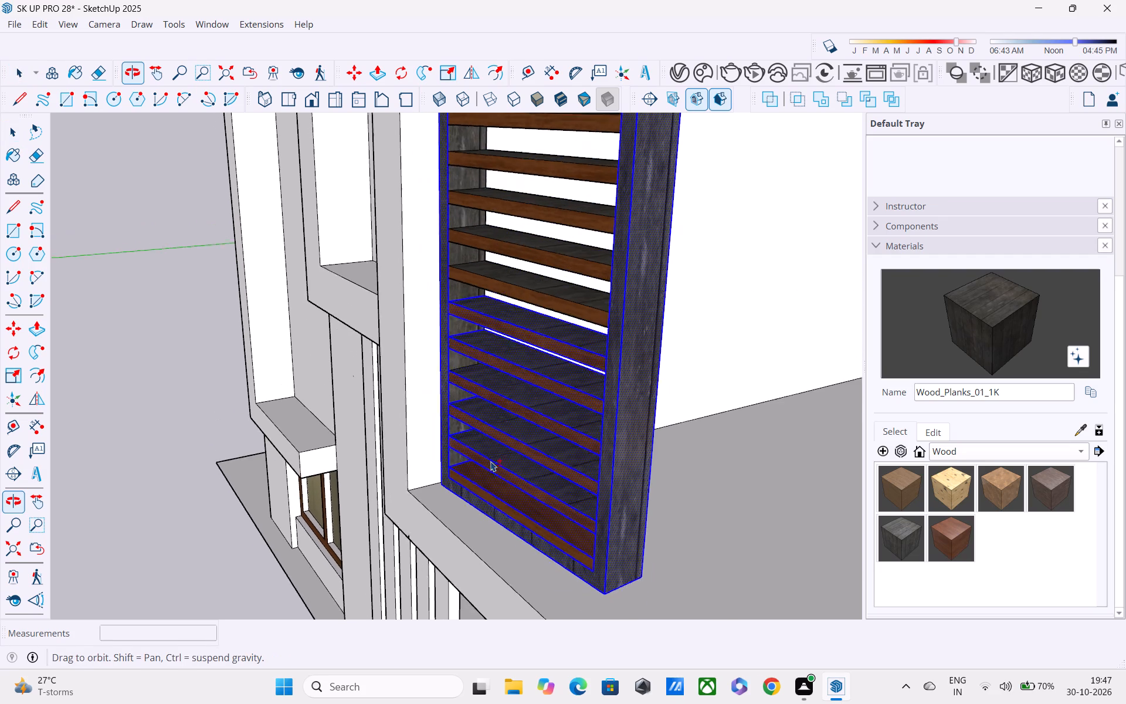
scroll(473, 397, "up", 2, "shift")
left_click(458, 347, "shift")
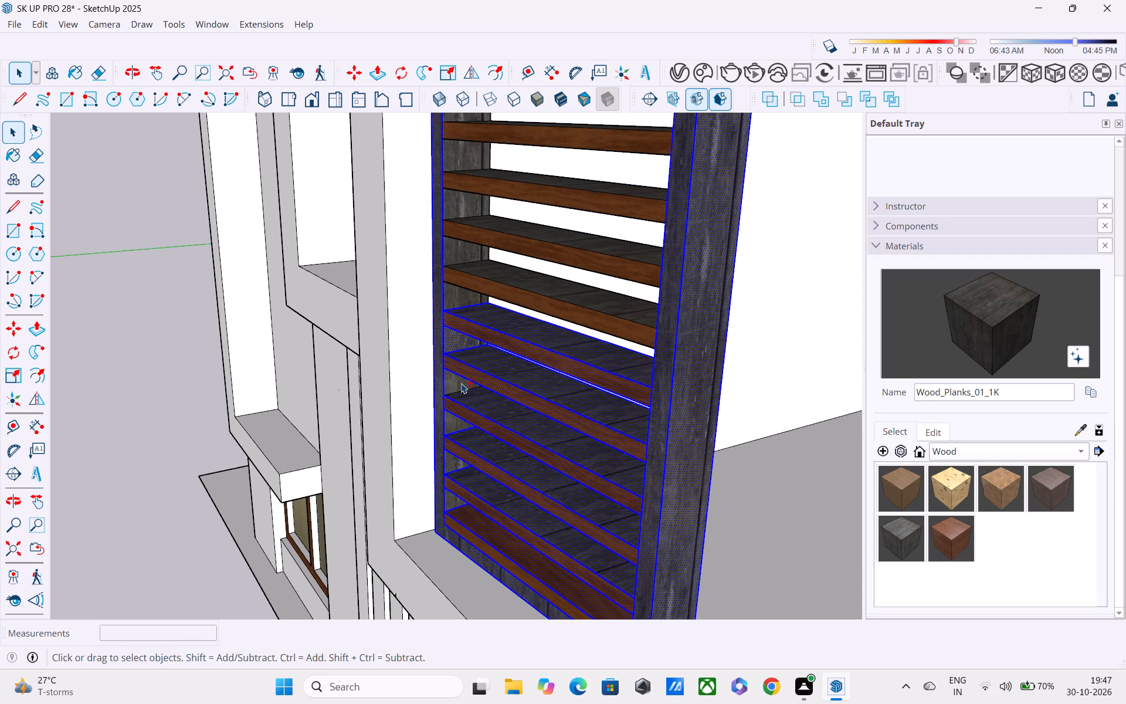
double_click(461, 383, "shift")
double_click(459, 430, "shift")
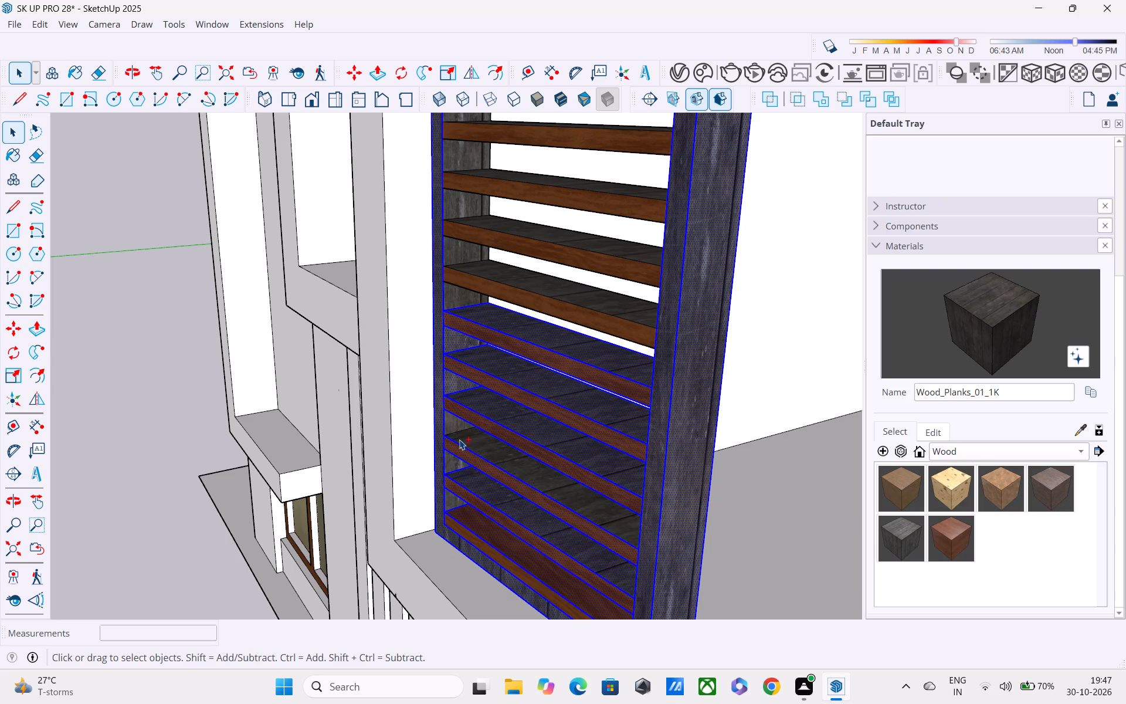
double_click(454, 427, "shift")
left_click(467, 447, "shift")
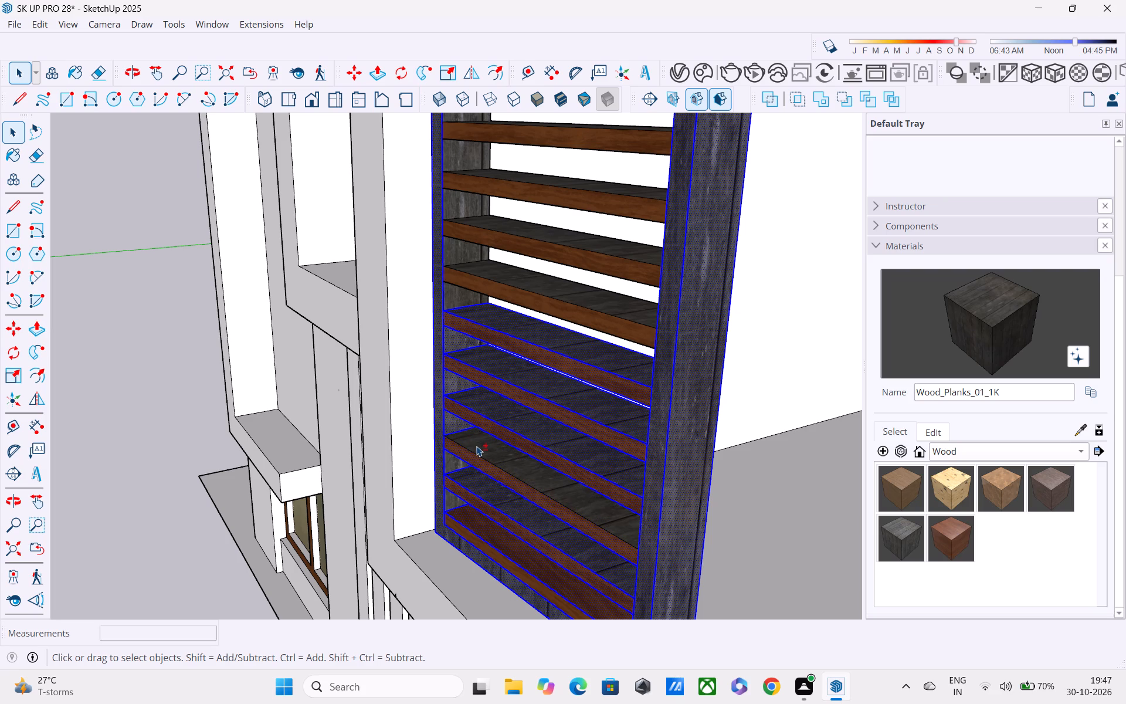
double_click(476, 446, "shift")
double_click(460, 464, "shift")
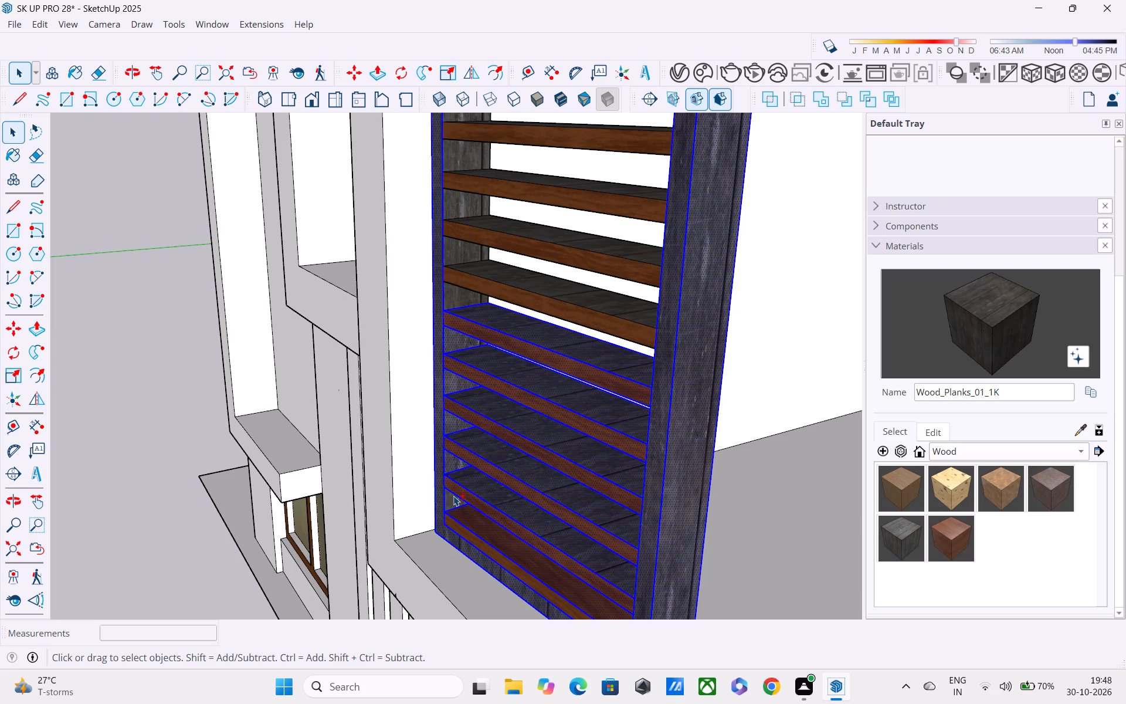
double_click(453, 496, "shift")
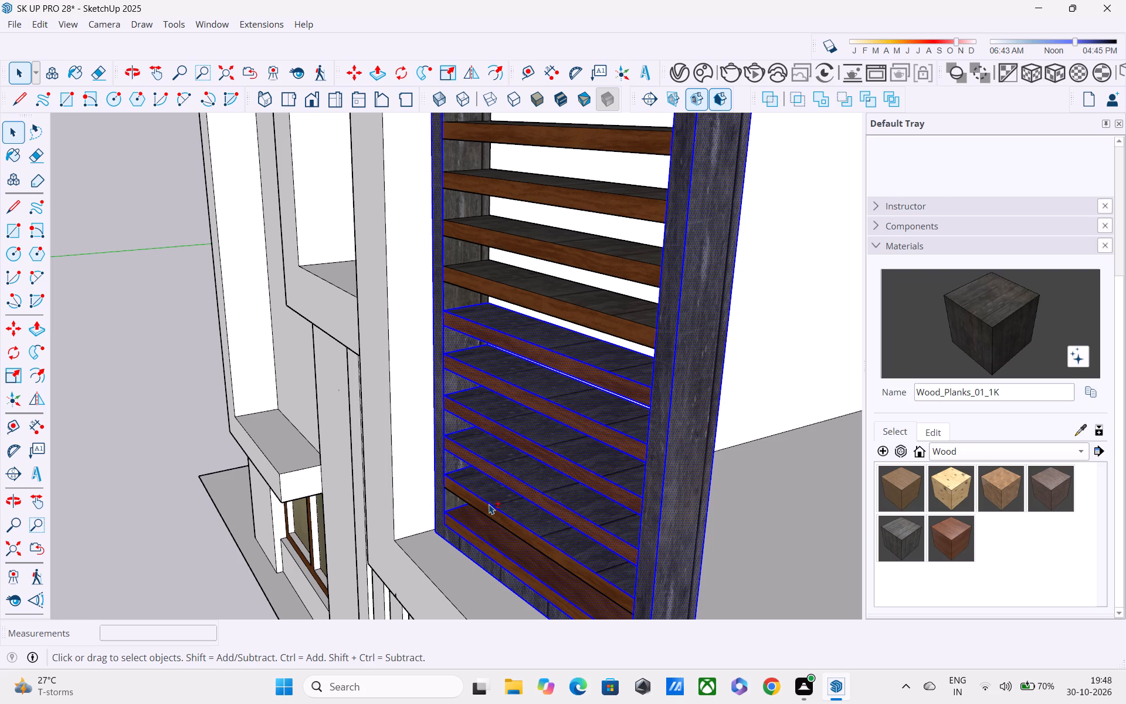
double_click(489, 507, "shift")
Extend the selection upward with the next slat's front and top, the adjoining inner-post segments and the following slat's front face.
middle_click_drag(486, 497, 498, 549, "shift")
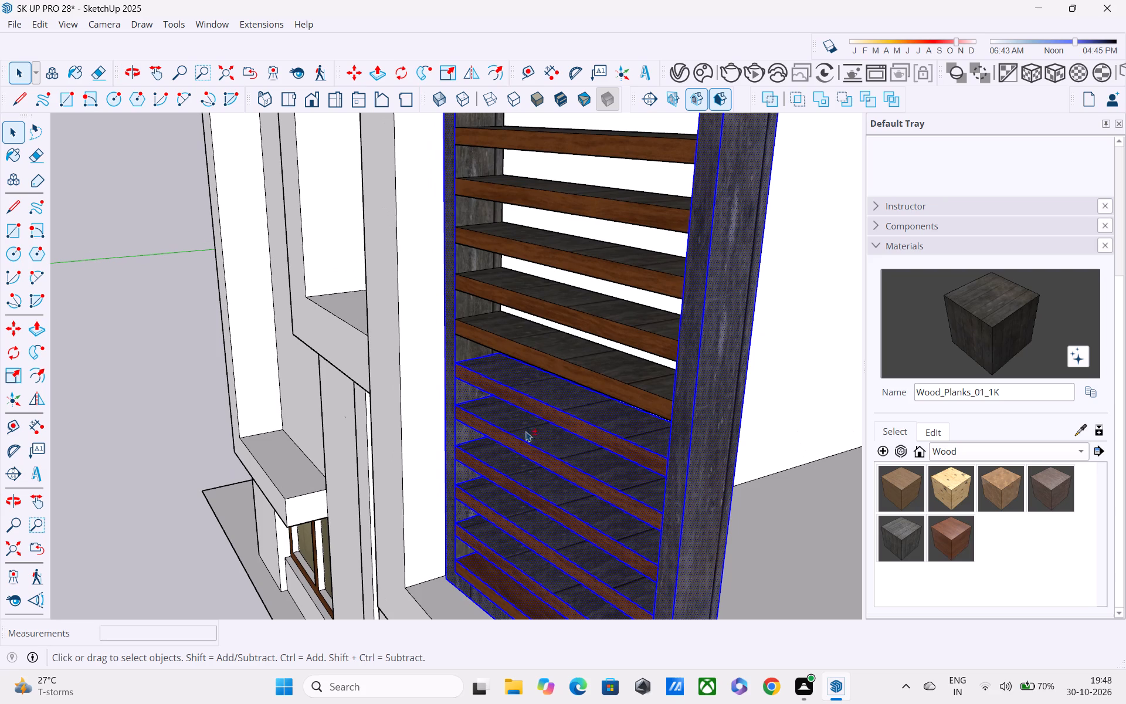
double_click(555, 368, "shift")
double_click(562, 351, "shift")
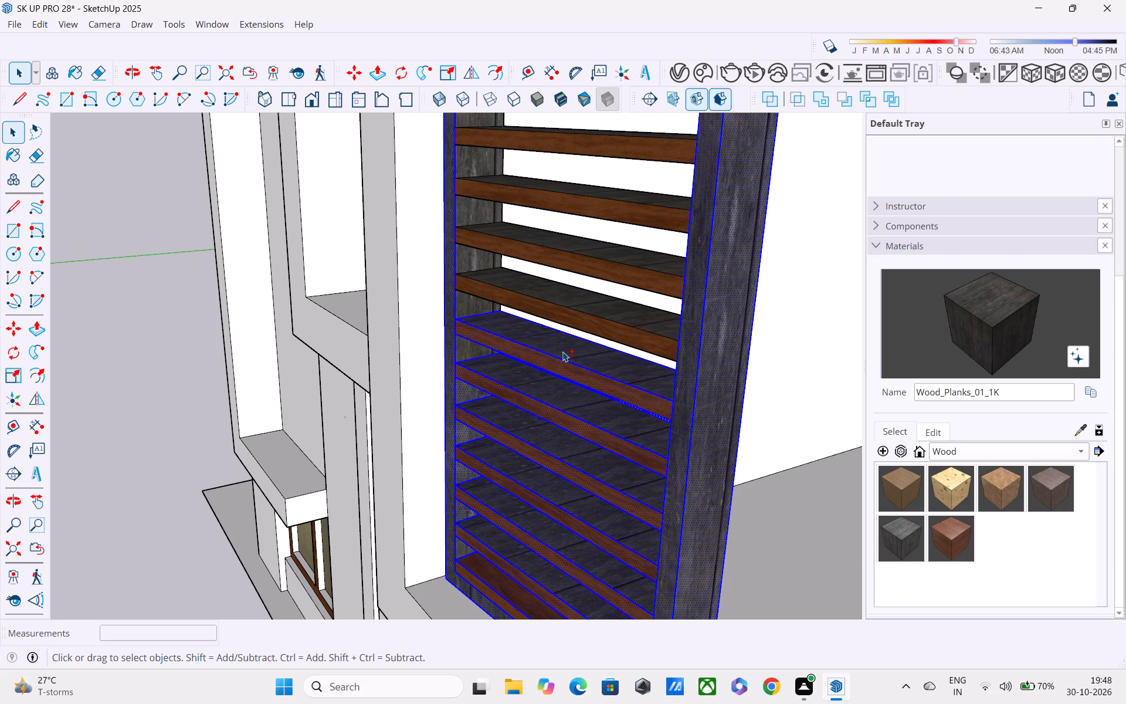
middle_click_drag(561, 356, 560, 453, "shift")
scroll(499, 457, "up", 3, "shift")
middle_click_drag(475, 447, 473, 354, "shift")
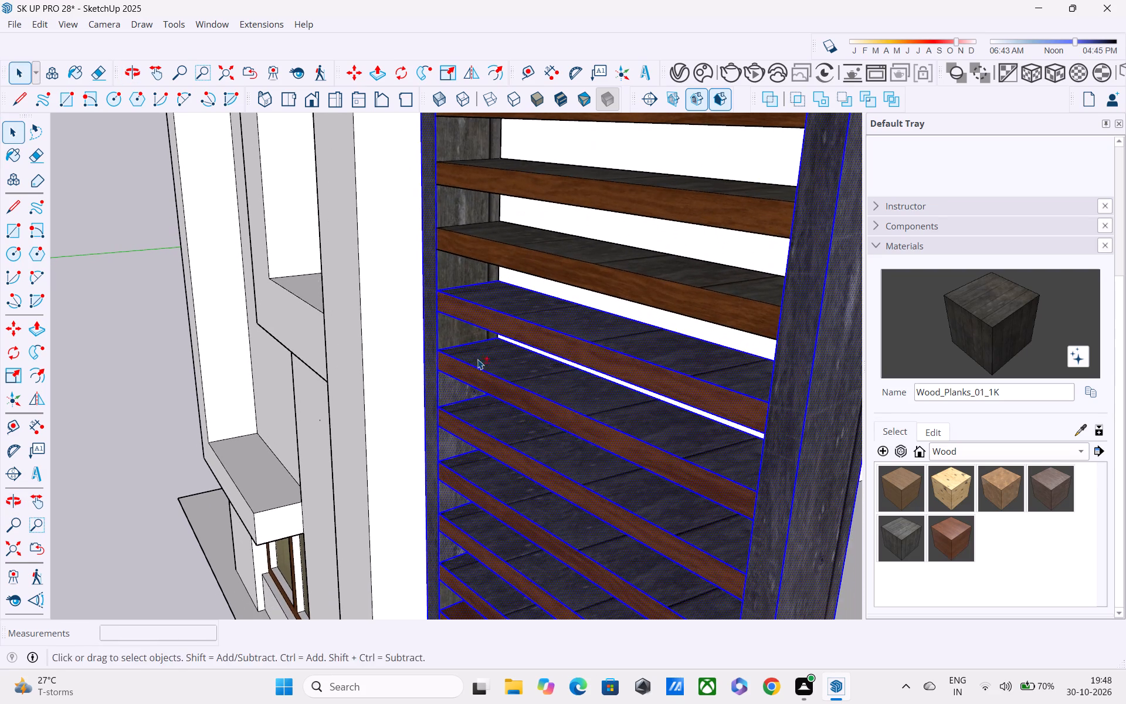
middle_click_drag(498, 404, 507, 433, "shift")
middle_click_drag(499, 409, 493, 336)
scroll(494, 339, "up", 1)
middle_click_drag(497, 349, 528, 468, "shift")
scroll(509, 437, "up", 2, "shift")
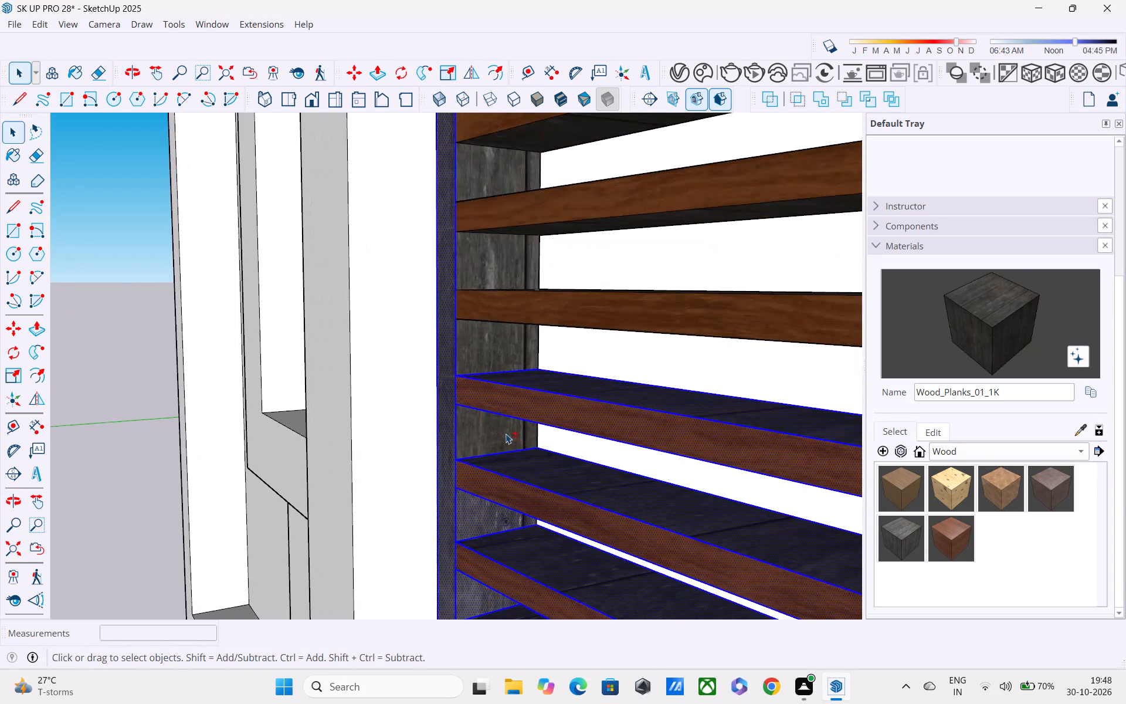
double_click(506, 434, "shift")
double_click(486, 367, "shift")
double_click(498, 309, "shift")
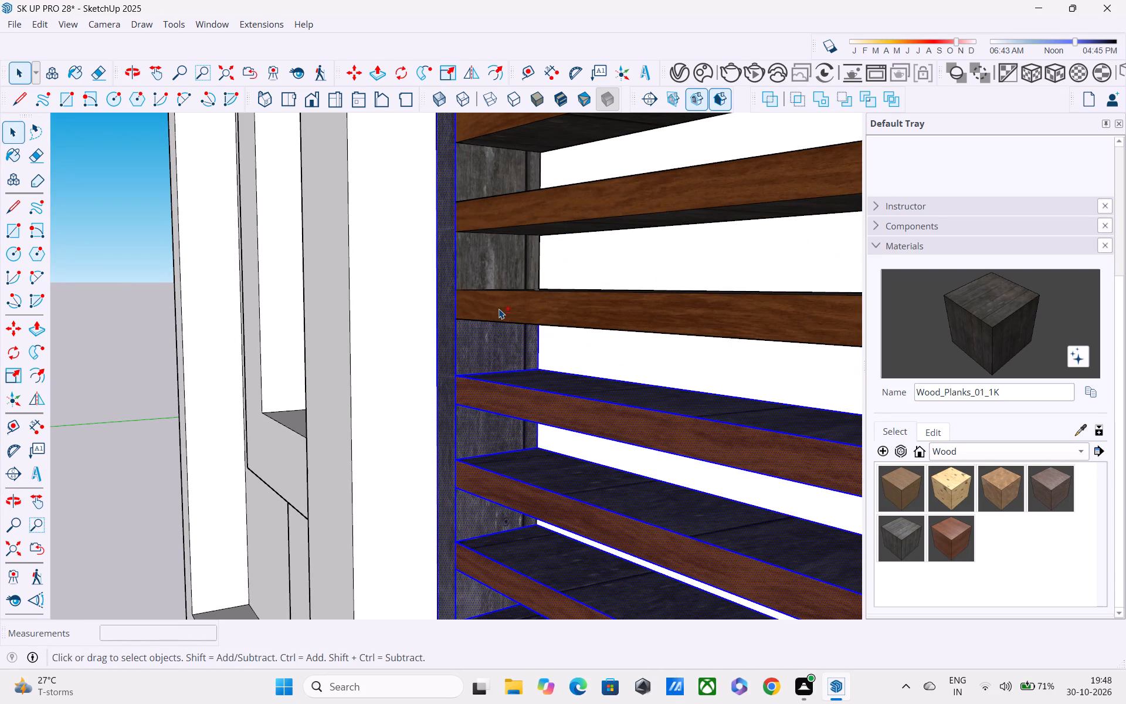
Add that slat's top face, the next two slats' front and top faces, and the inner-post segments above each to the selection.
middle_click_drag(503, 319, 489, 446, "shift")
scroll(506, 422, "up", 3)
double_click(517, 409, "shift")
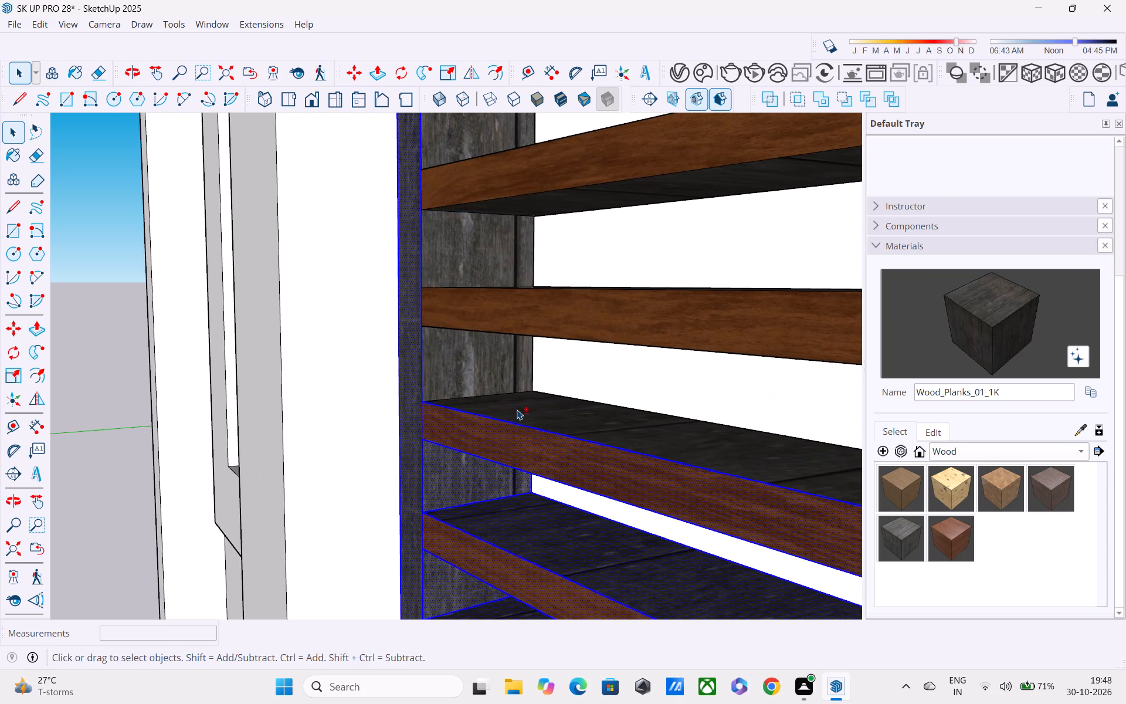
double_click(486, 358, "shift")
middle_click_drag(491, 371, 496, 445, "shift")
double_click(498, 422, "shift")
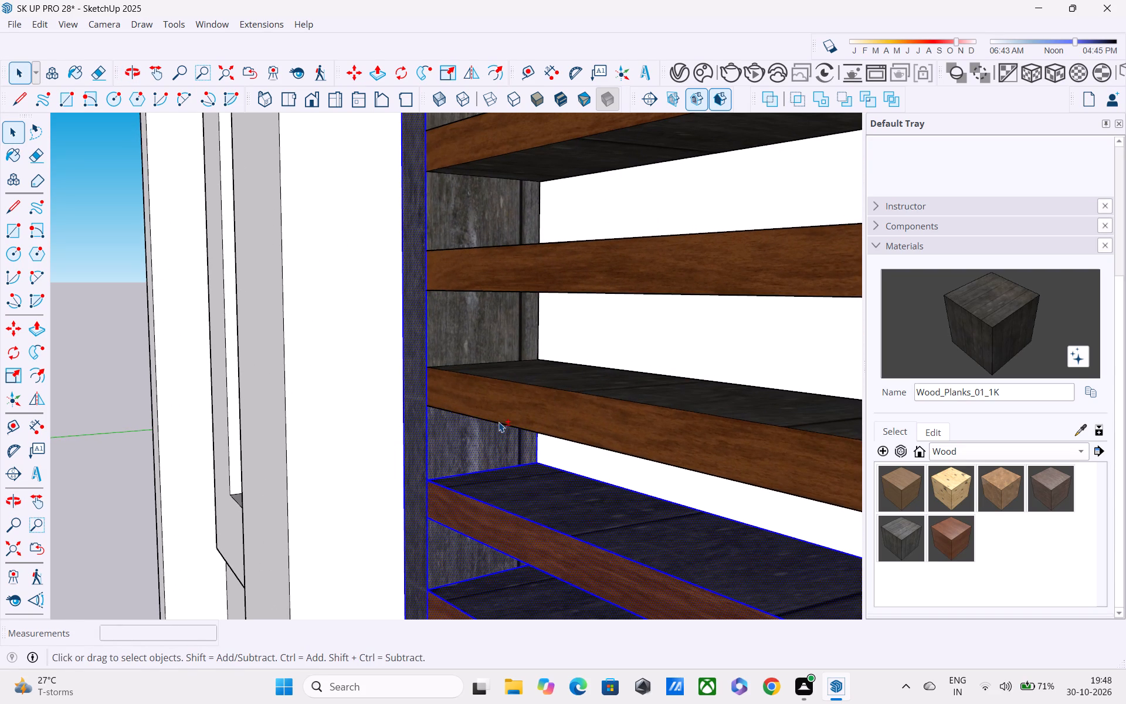
double_click(509, 377, "shift")
double_click(483, 339, "shift")
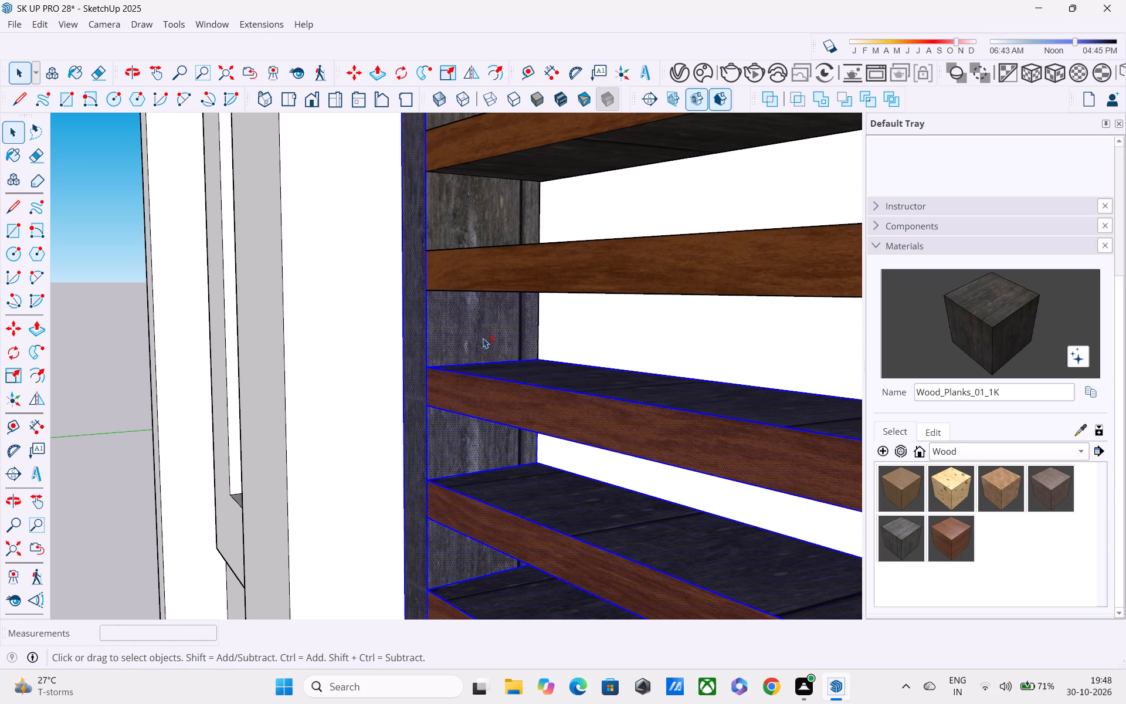
middle_click_drag(487, 354, 497, 487, "shift")
double_click(492, 431, "shift")
double_click(505, 396, "shift")
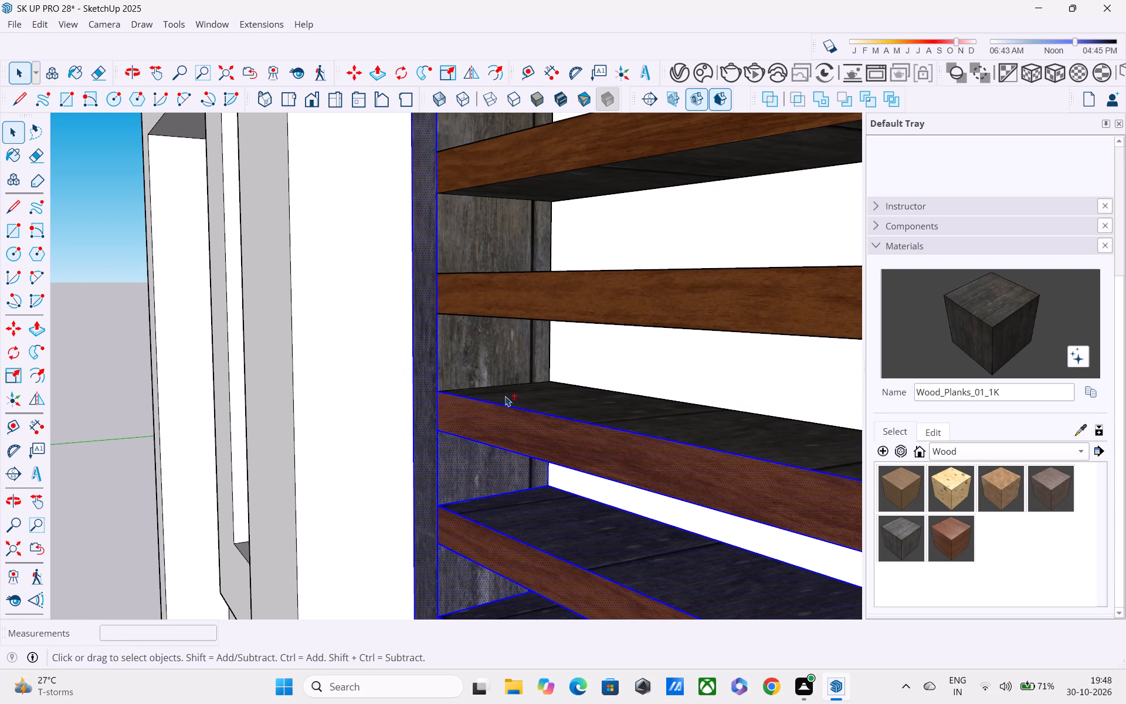
double_click(497, 363, "shift")
Add the next slat up to the selection, with its front face, top face and the inner-post segment above it.
middle_click_drag(499, 377, 476, 486, "shift")
scroll(472, 450, "down", 2, "shift")
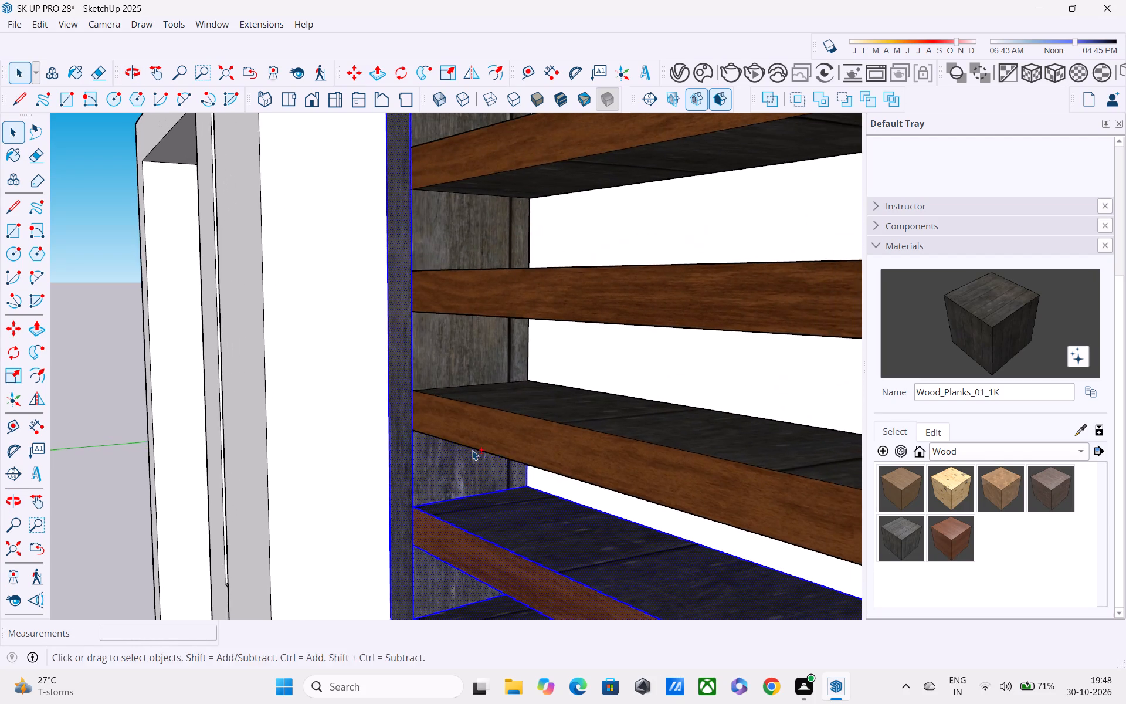
scroll(472, 450, "down", 1, "shift")
middle_click_drag(470, 444, 416, 301, "shift")
double_click(476, 284, "shift")
middle_click_drag(493, 324, 513, 415, "shift")
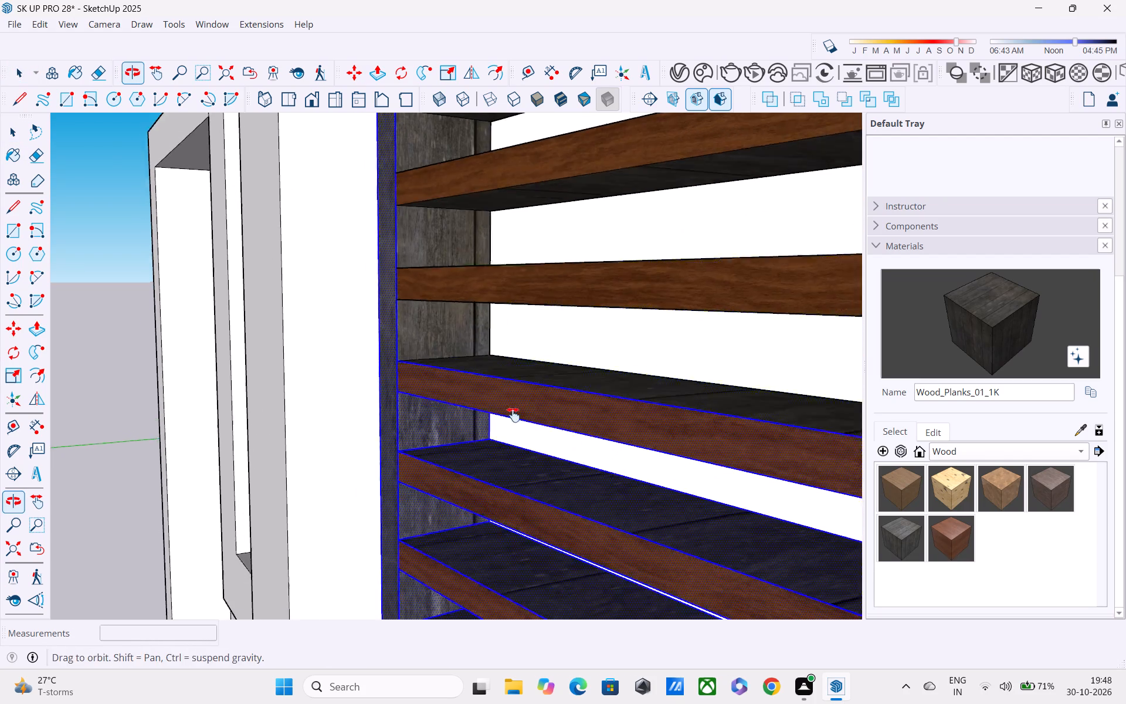
middle_click_drag(513, 415, 517, 455, "shift")
scroll(517, 455, "up", 3, "shift")
double_click(514, 445, "shift")
double_click(443, 383, "shift")
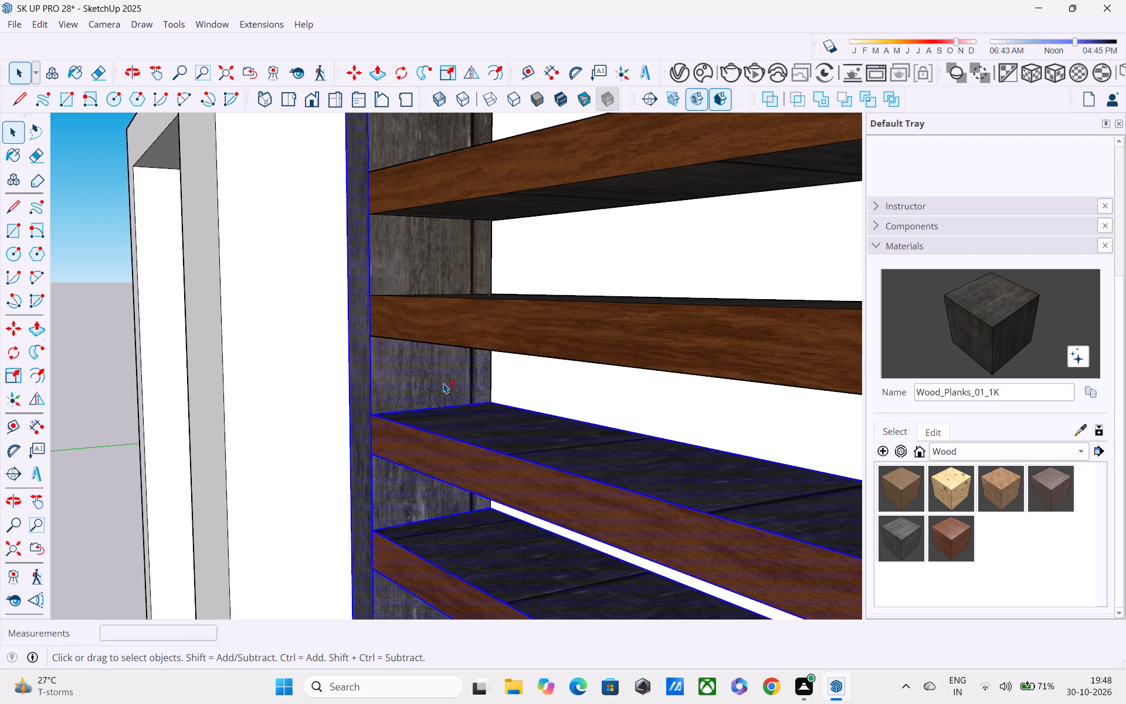
Add the following two slats' front and top faces and the inner-post segments above them to the panel selection.
middle_click_drag(455, 394, 461, 490, "shift")
double_click(473, 448, "shift")
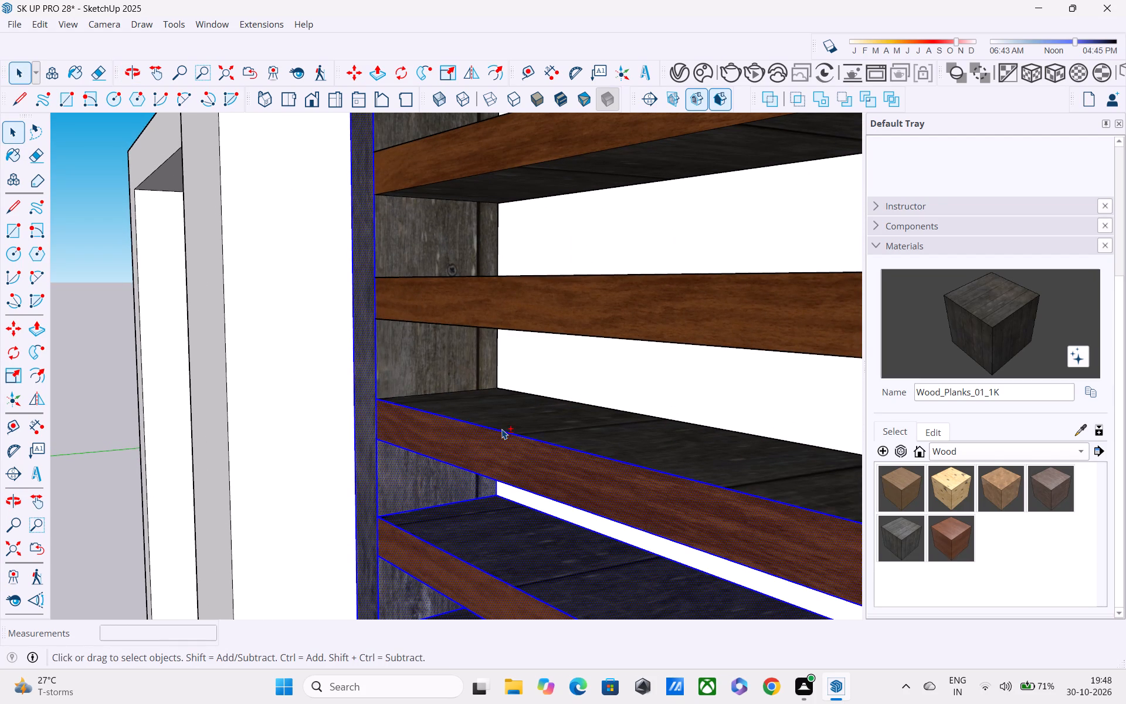
double_click(501, 429, "shift")
double_click(442, 375, "shift")
middle_click_drag(456, 397, 474, 480, "shift")
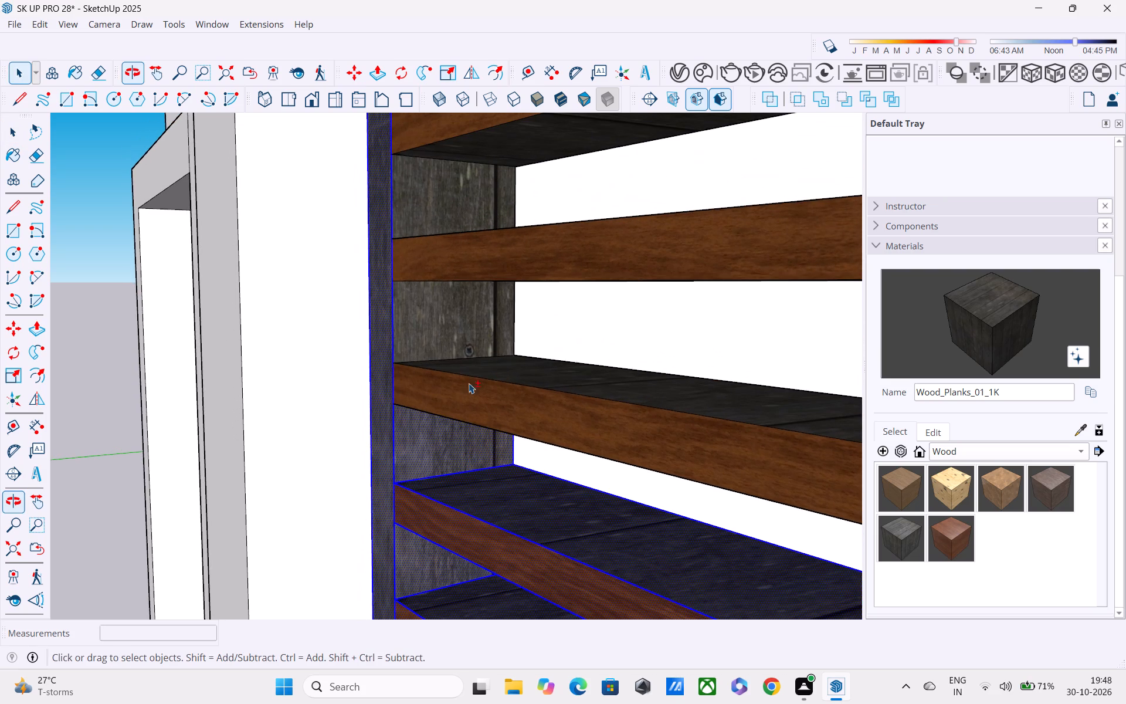
double_click(463, 363, "shift")
double_click(477, 398, "shift")
double_click(452, 343, "shift")
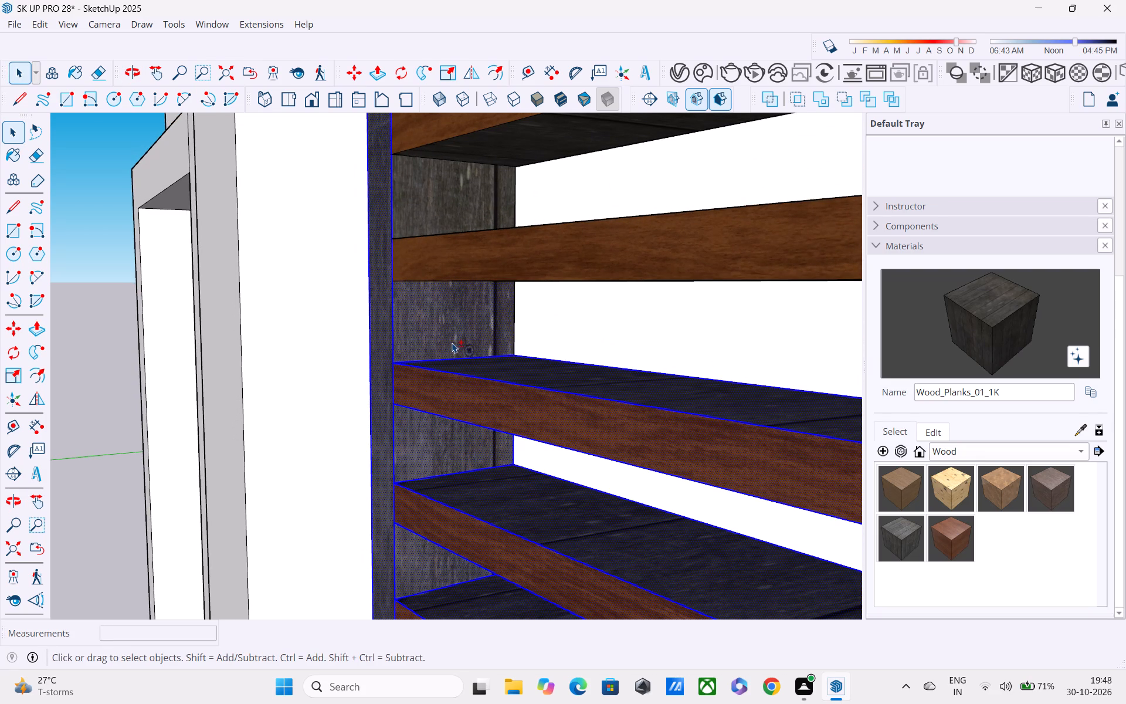
Add the remaining upper slats' front and top faces, the inner-post segments beside them and the topmost slat's front face to the selection.
middle_click_drag(458, 357, 486, 534, "shift")
double_click(484, 489, "shift")
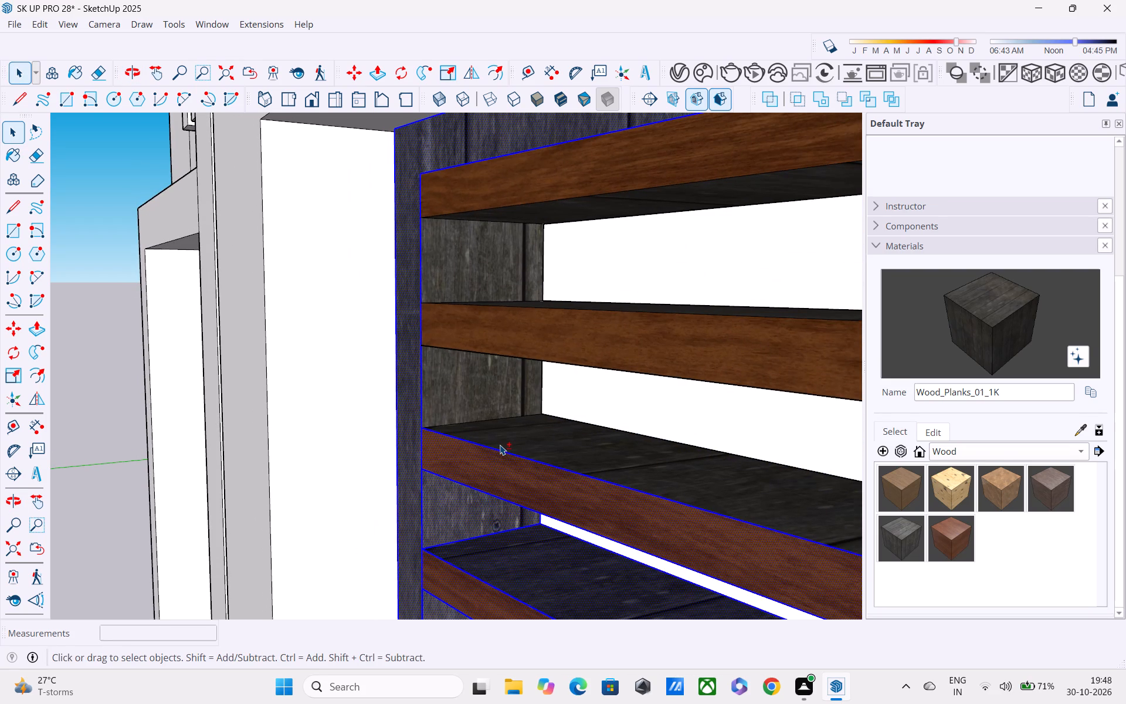
double_click(500, 445, "shift")
left_click(483, 404, "shift")
middle_click_drag(480, 452, 491, 597, "shift")
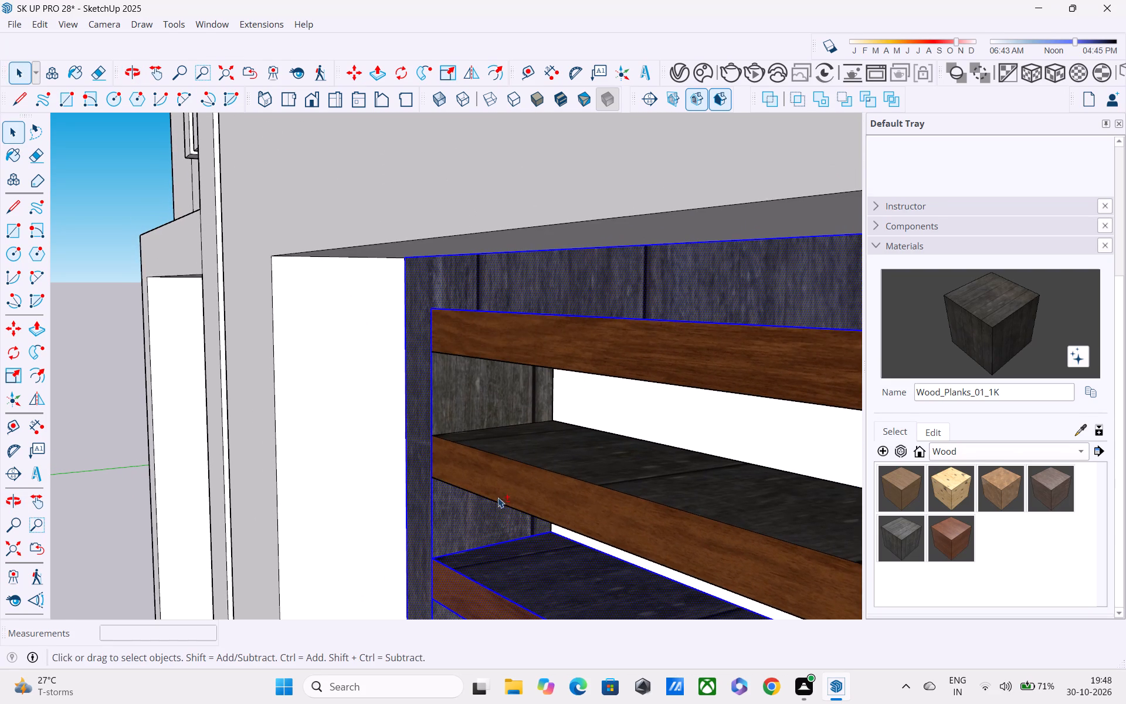
double_click(499, 491, "shift")
double_click(506, 452, "shift")
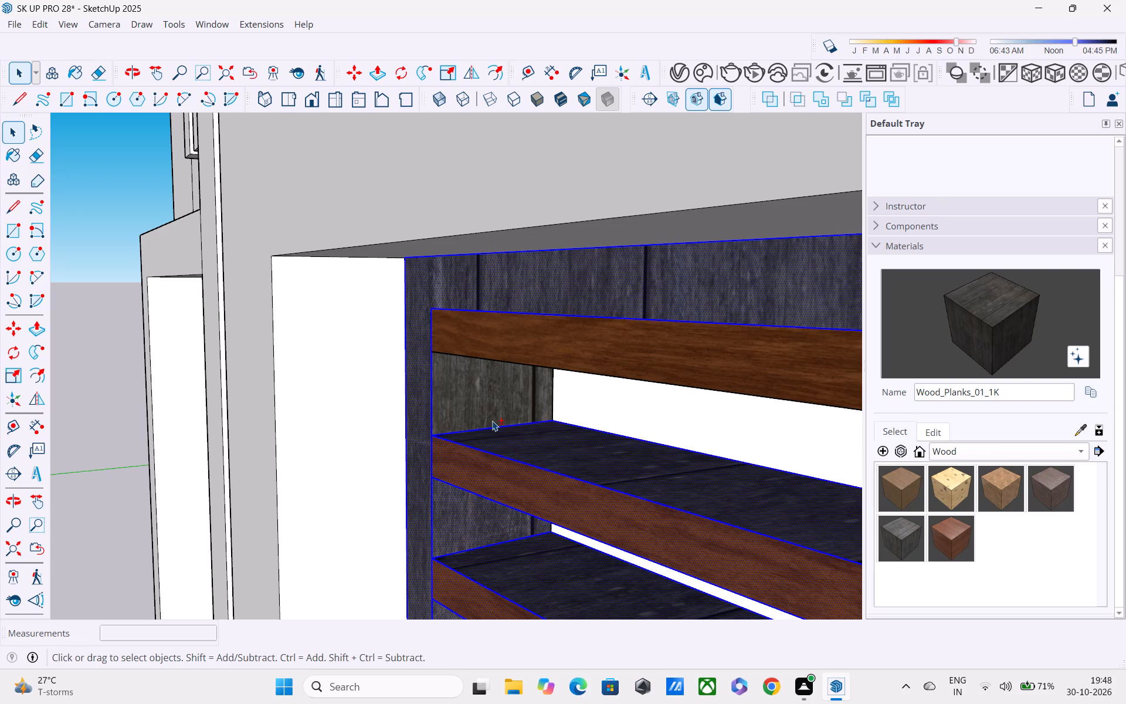
double_click(492, 421, "shift")
double_click(541, 352, "shift")
Add the undersides of the five uppermost slats to the panel selection.
scroll(540, 377, "down", 2, "shift")
middle_click_drag(535, 397, 521, 396, "shift")
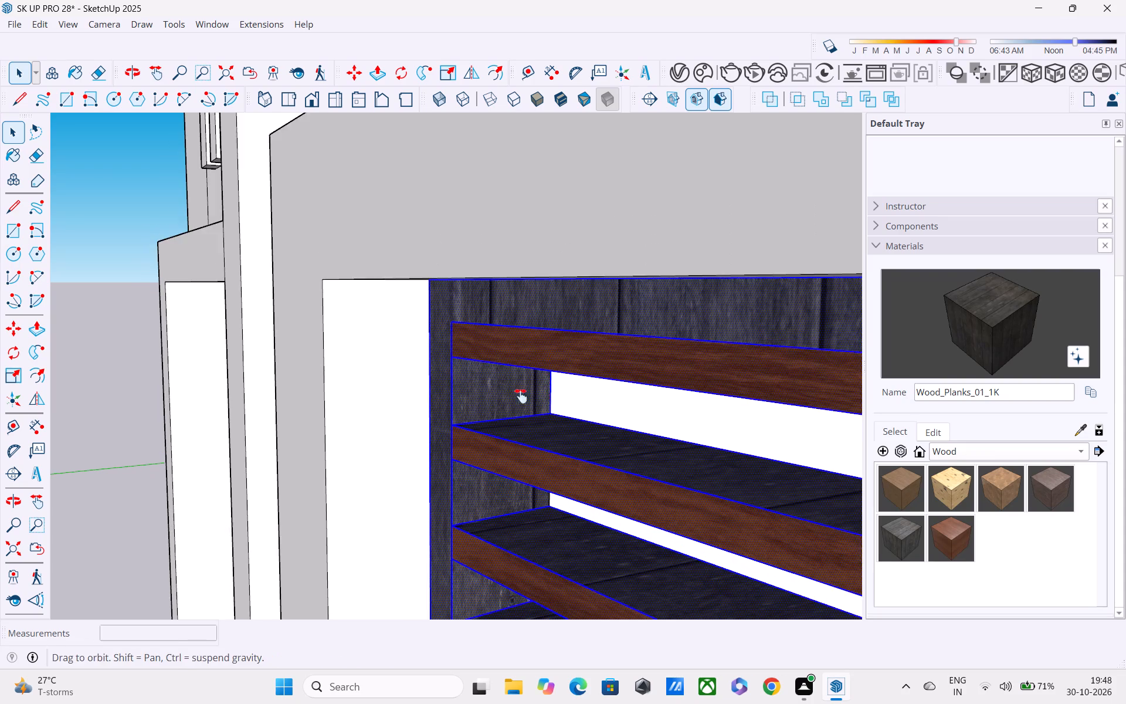
middle_click_drag(521, 396, 321, 323, "shift")
scroll(321, 321, "down", 3, "shift")
middle_click_drag(316, 308, 300, 243)
scroll(300, 242, "up", 1)
scroll(375, 277, "up", 2, "shift")
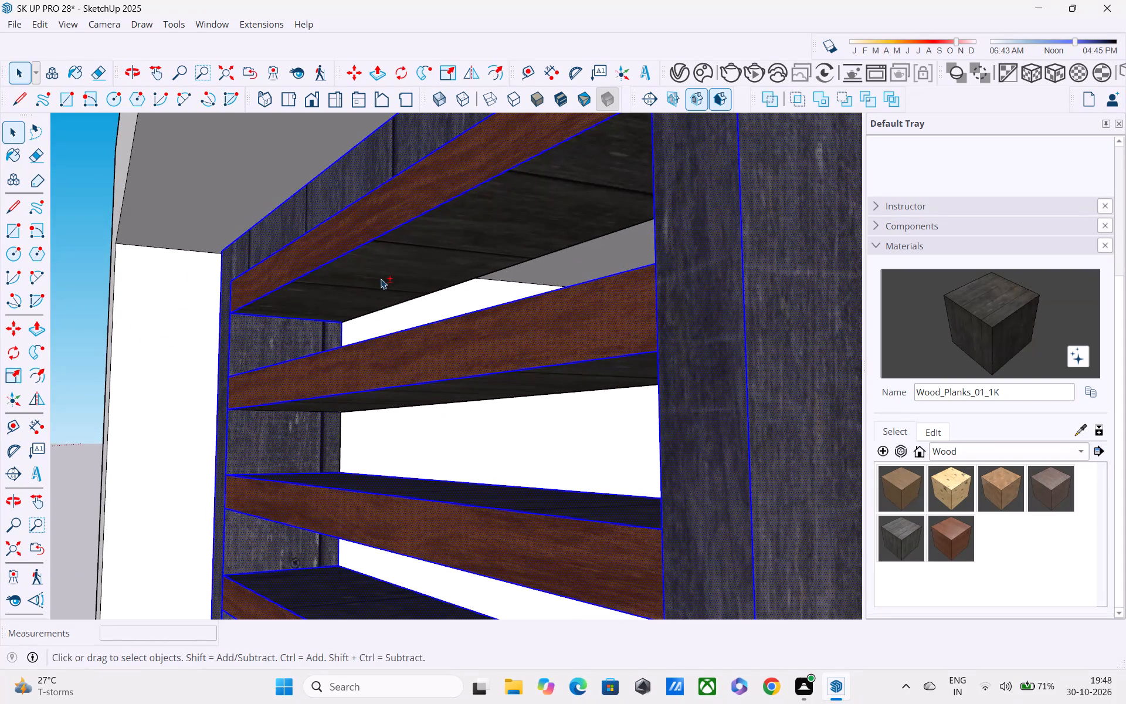
double_click(381, 279, "shift")
middle_click_drag(393, 381, 394, 292, "shift")
double_click(402, 332, "shift")
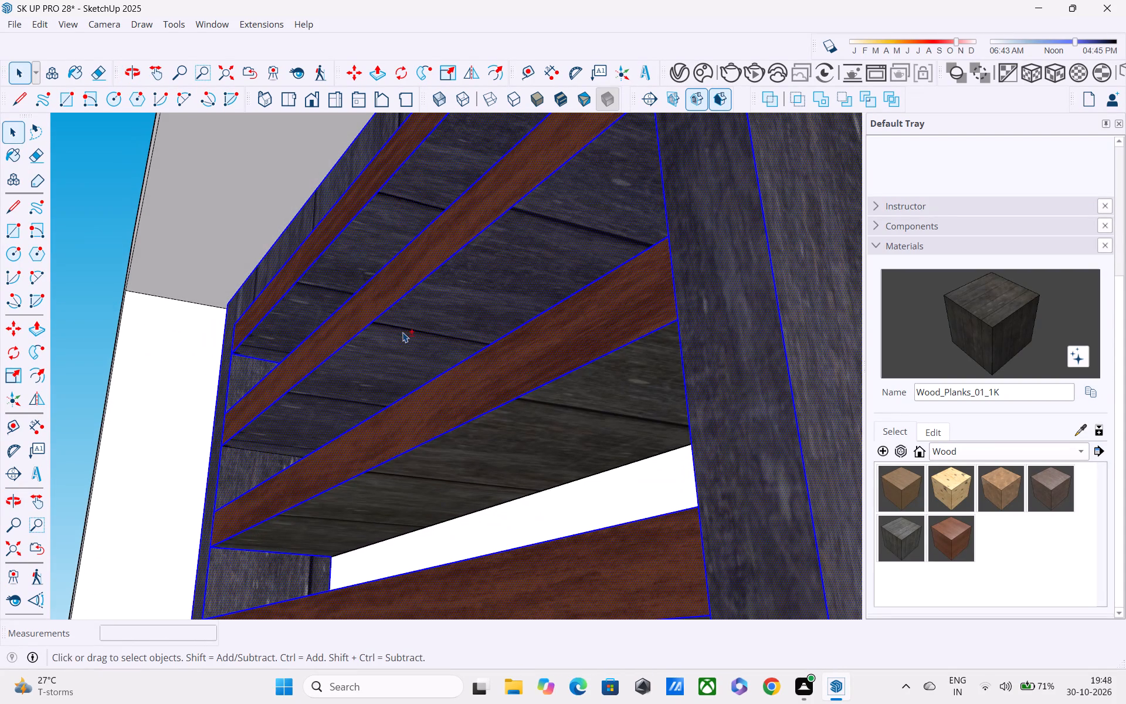
double_click(430, 470, "shift")
middle_click_drag(434, 472, 433, 301, "shift")
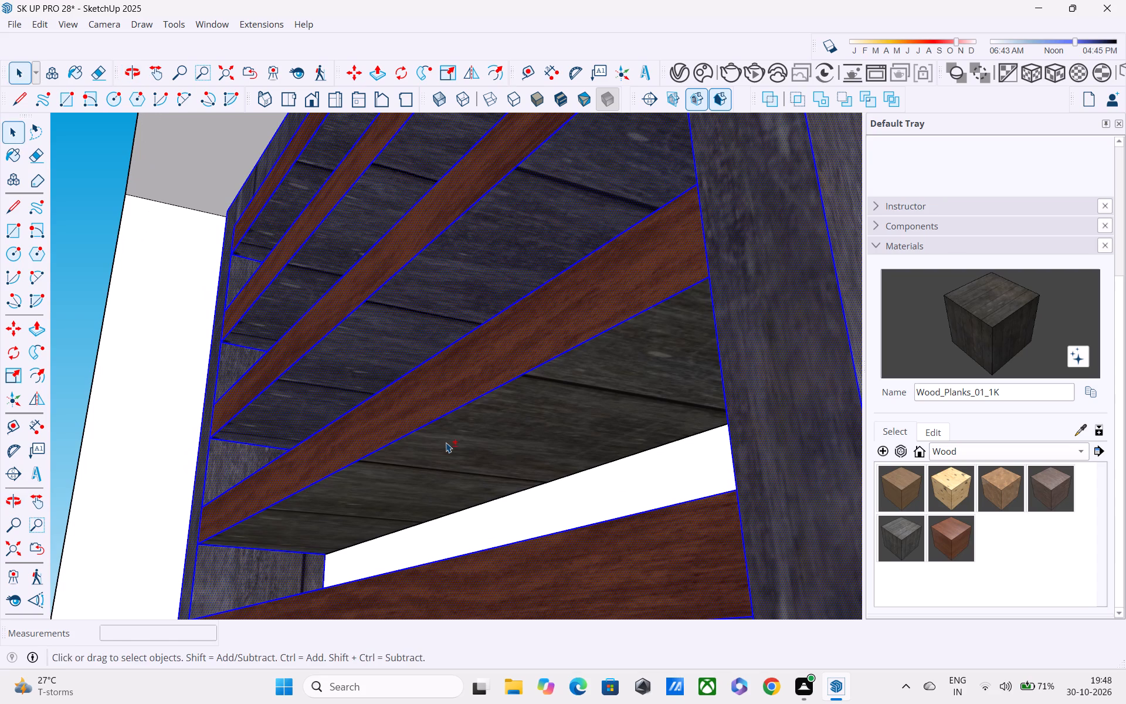
double_click(446, 442, "shift")
middle_click_drag(446, 442, 443, 284, "shift")
double_click(453, 467, "shift")
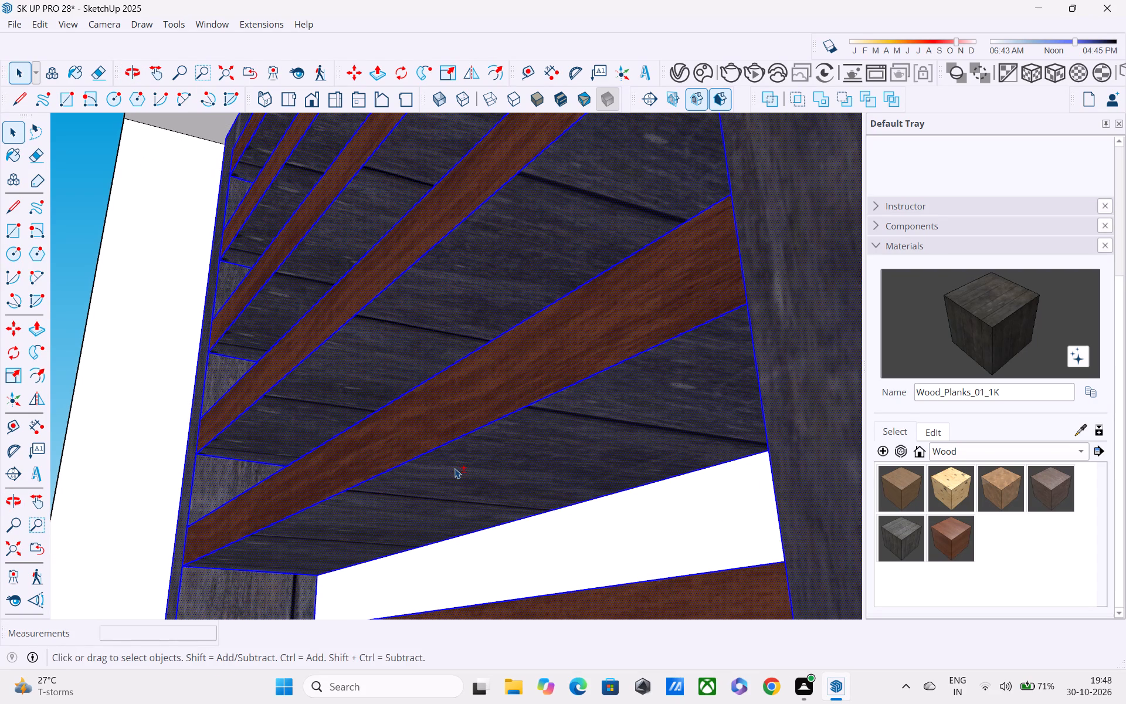
Extend the selection downward with the undersides of the next three slats.
middle_click_drag(455, 463, 451, 380, "shift")
scroll(450, 375, "down", 5, "shift")
middle_click_drag(479, 487, 456, 368, "shift")
scroll(457, 381, "up", 3, "shift")
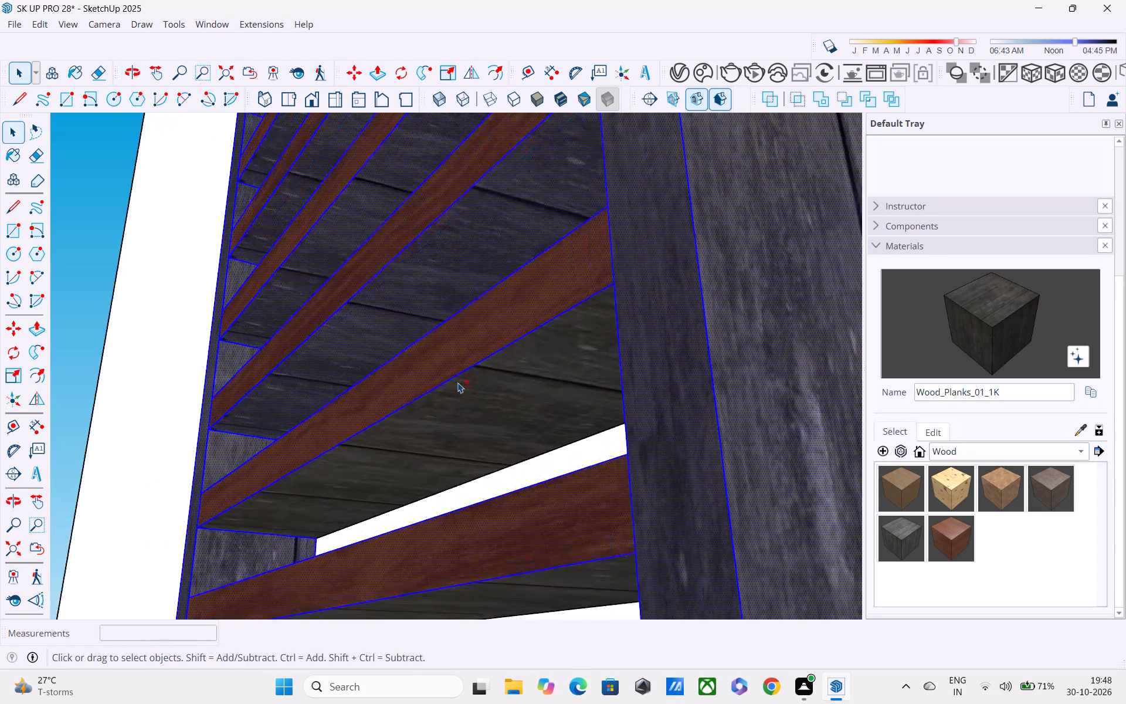
double_click(466, 404, "shift")
middle_click_drag(469, 418, 449, 272, "shift")
double_click(452, 459, "shift")
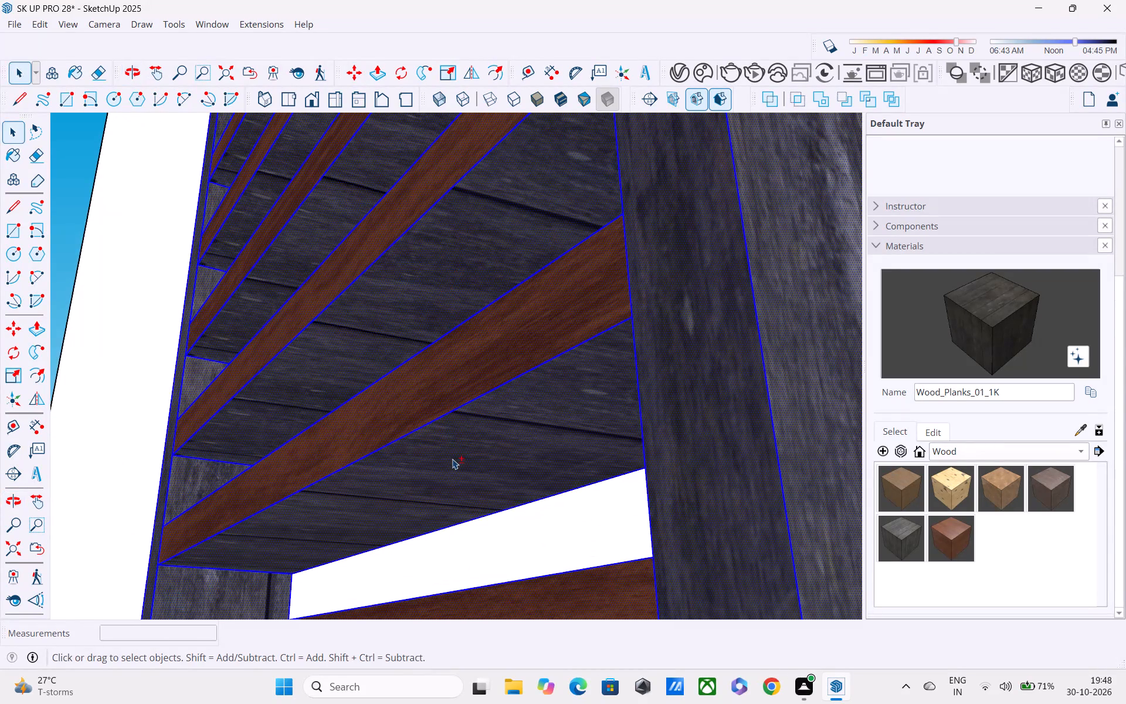
middle_click_drag(455, 462, 449, 304, "shift")
middle_click_drag(471, 505, 460, 340, "shift")
scroll(460, 344, "down", 5, "shift")
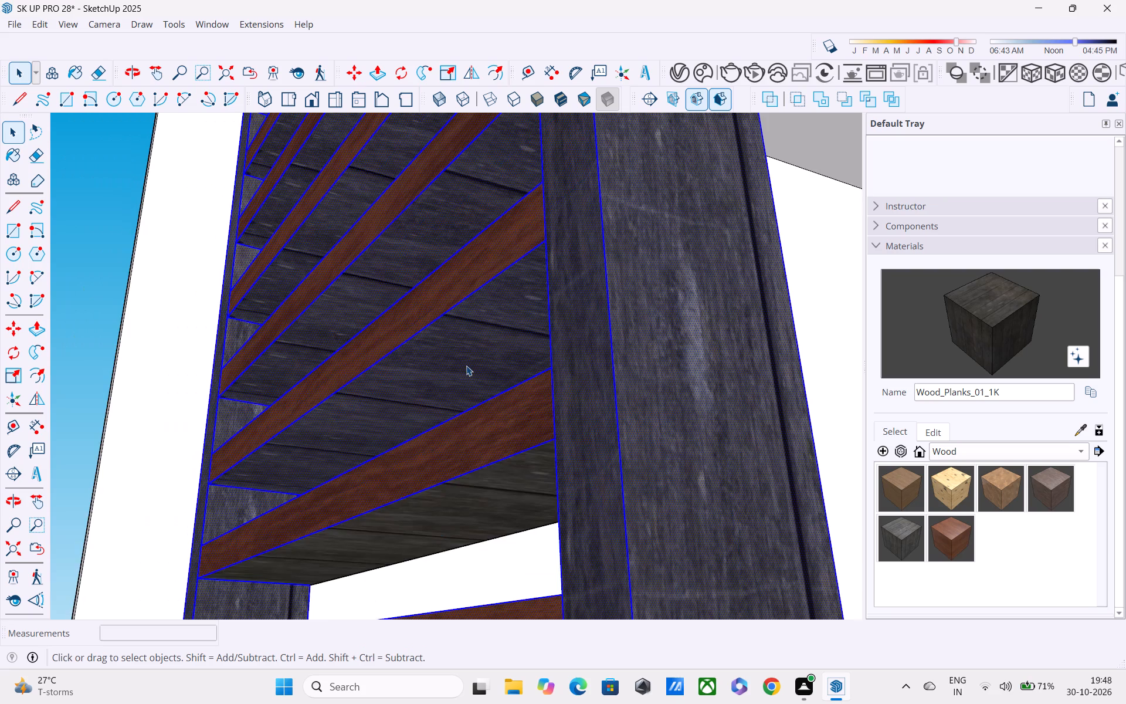
scroll(467, 377, "down", 3)
double_click(469, 468, "shift")
Add the undersides of the following slats further down the panel to the selection.
middle_click_drag(464, 477, 457, 304, "shift")
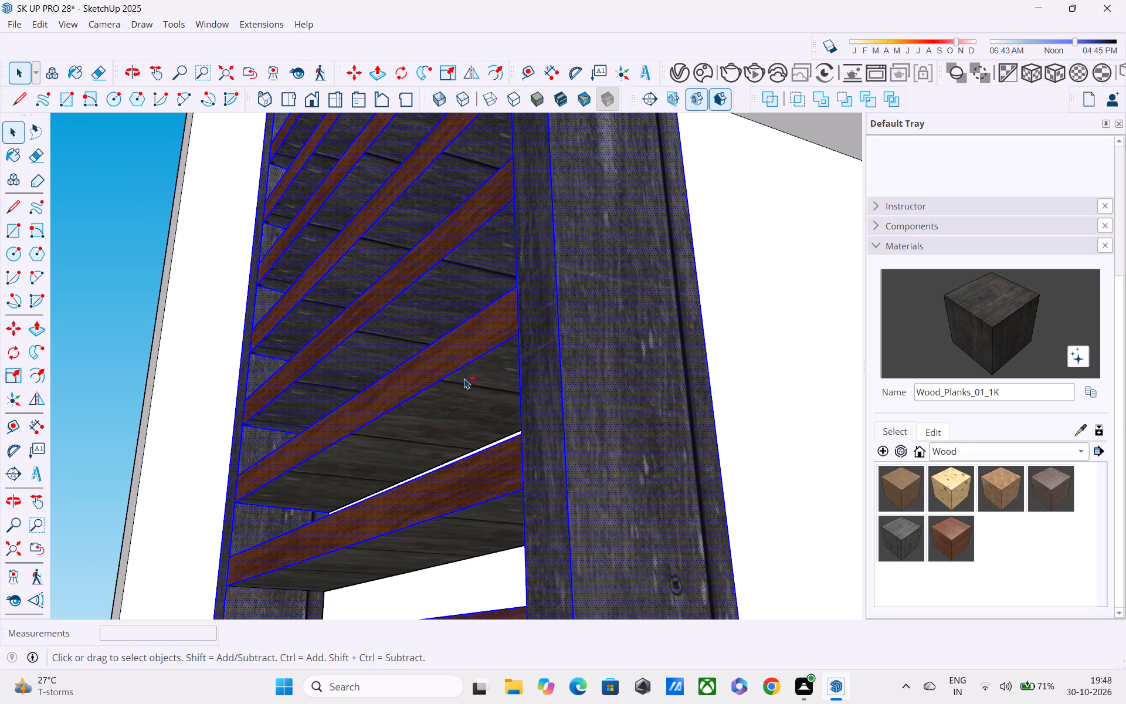
left_click(464, 384, "shift")
left_click(464, 384, "shift")
double_click(464, 543, "shift")
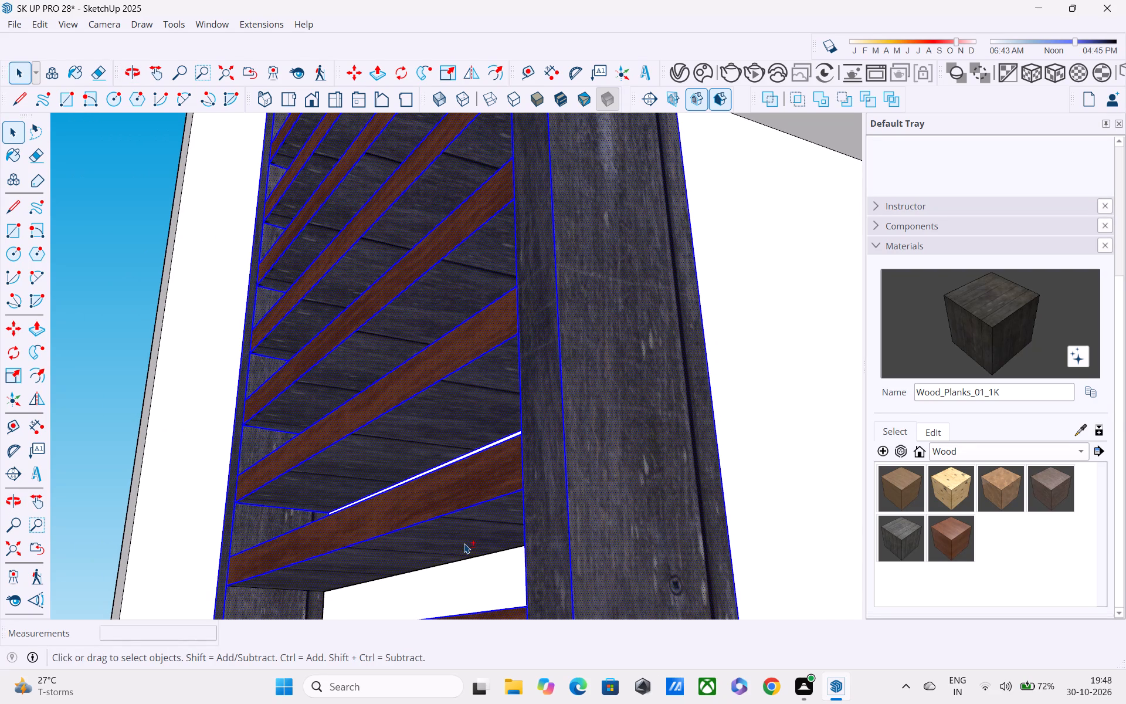
middle_click_drag(460, 541, 439, 325, "shift")
double_click(446, 418, "shift")
middle_click_drag(447, 422, 465, 277, "shift")
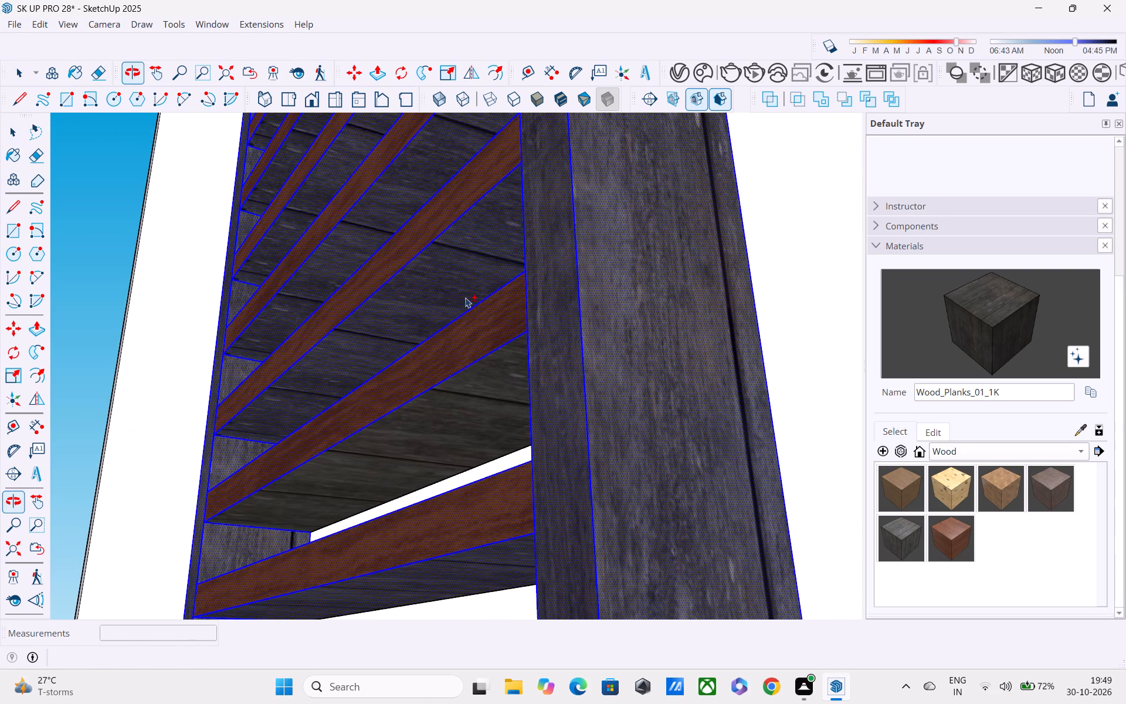
double_click(457, 390, "shift")
Add the underside of the last slat near the panel's base and the inner-post segment beneath it to the selection.
middle_click_drag(458, 391, 458, 257, "shift")
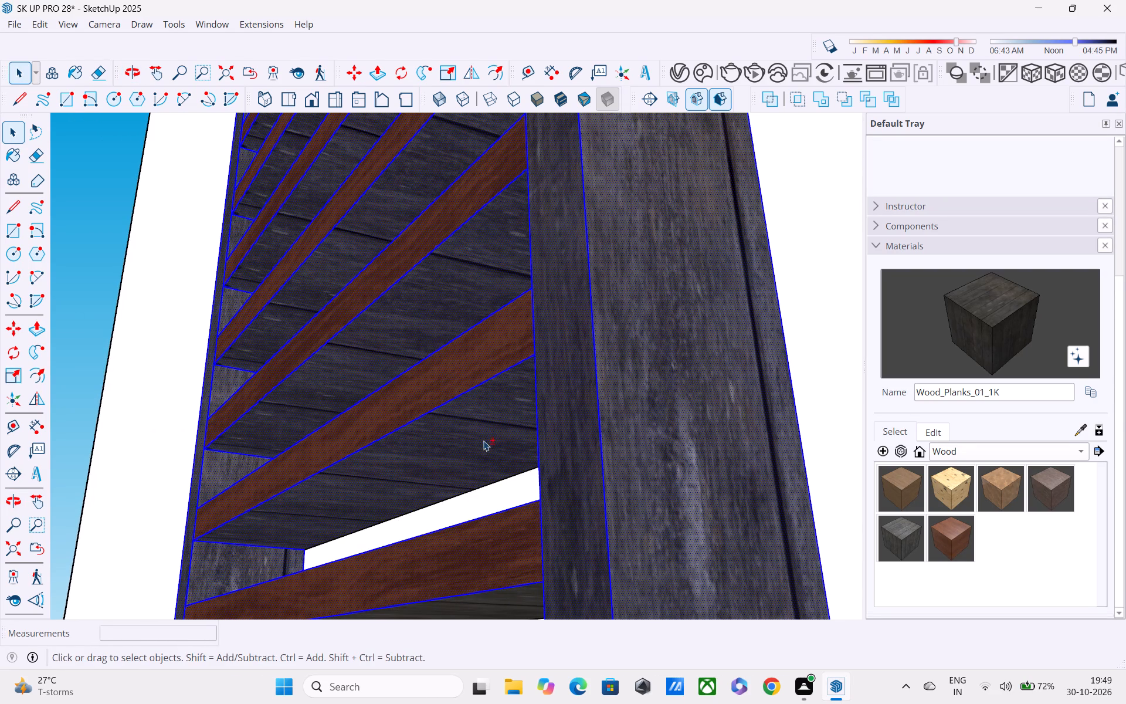
scroll(483, 450, "down", 3, "shift")
middle_click_drag(483, 454, 481, 323, "shift")
middle_click_drag(491, 466, 530, 573, "shift")
double_click(451, 441, "shift")
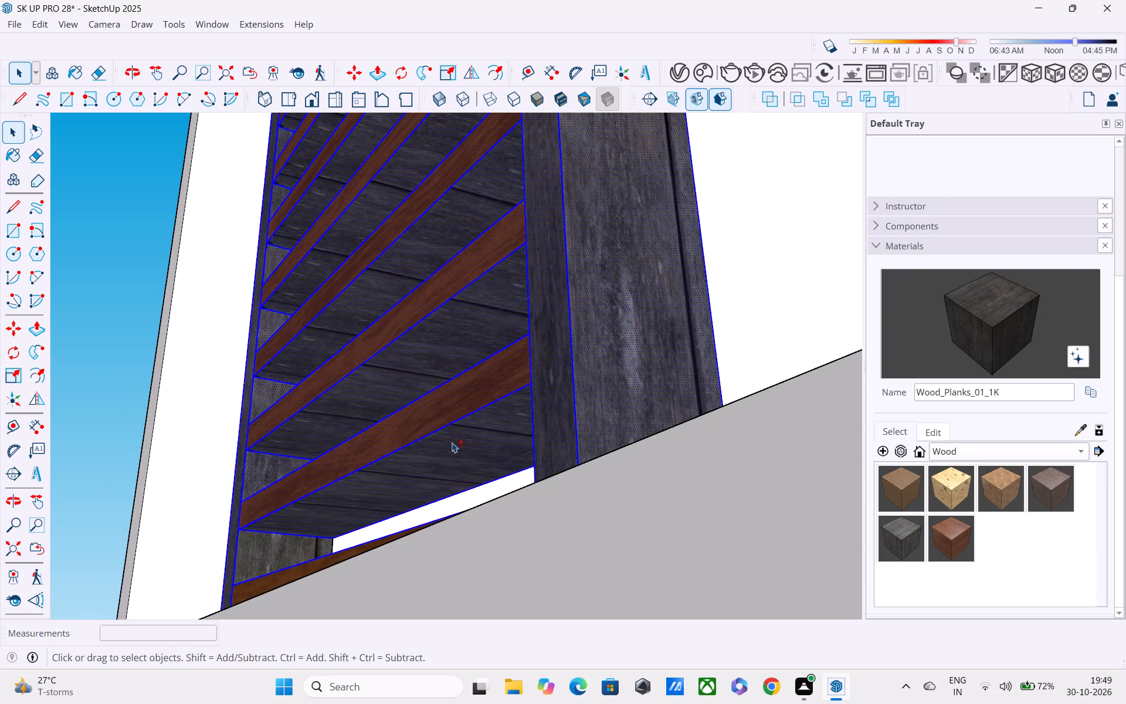
middle_click_drag(452, 442, 489, 560, "shift")
middle_click_drag(484, 466, 482, 397, "shift")
middle_click_drag(357, 481, 413, 469, "shift")
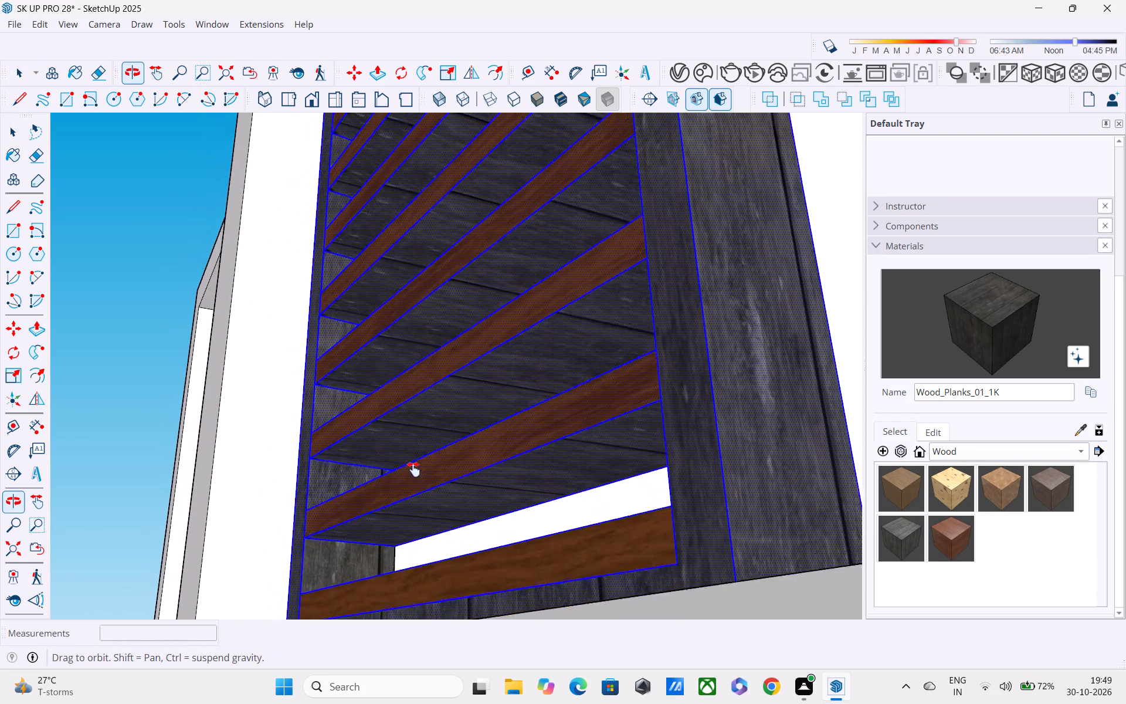
middle_click_drag(413, 469, 418, 476, "shift")
middle_click_drag(423, 500, 437, 483, "shift")
left_click(460, 559, "shift")
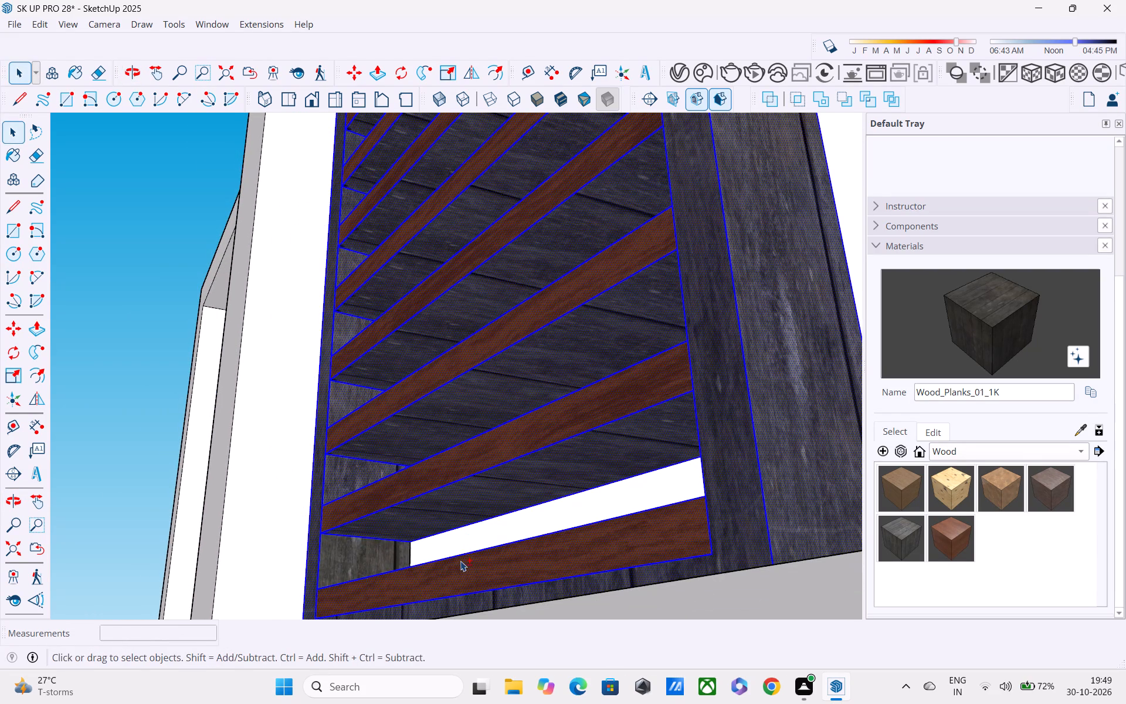
left_click(345, 555, "shift")
Add the panel's untextured back face with its edges to the selection.
scroll(402, 534, "down", 4)
middle_click_drag(520, 527, 516, 537)
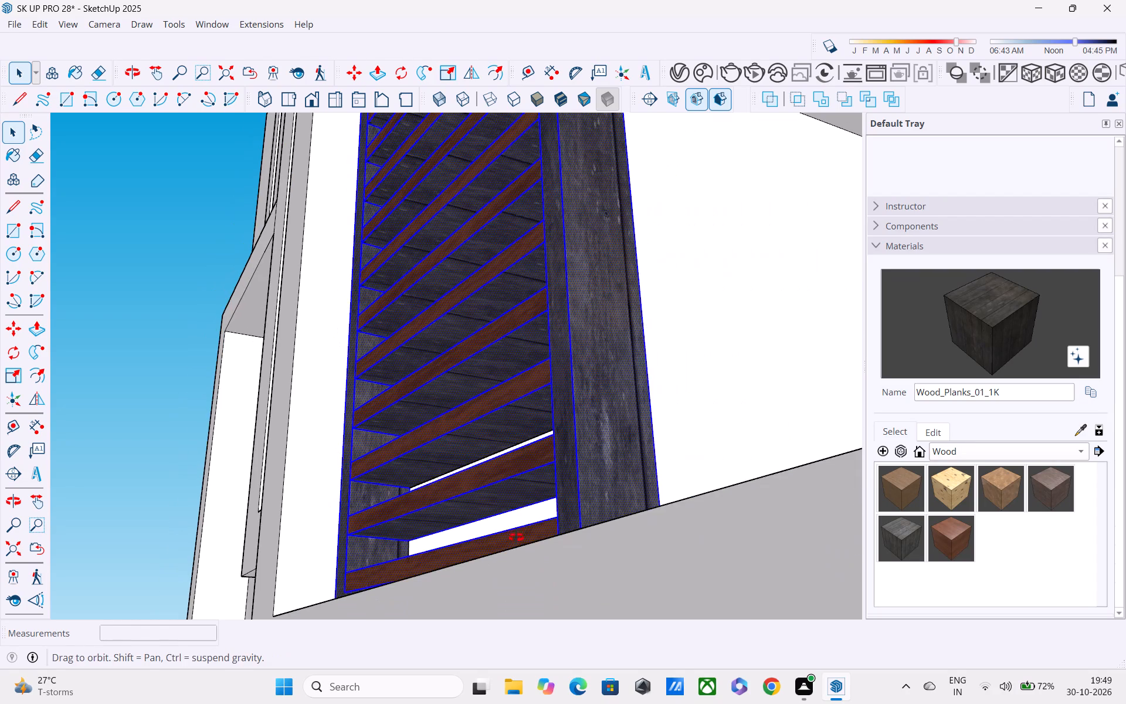
middle_click_drag(516, 537, 184, 582)
middle_click_drag(335, 537, 335, 560, "shift")
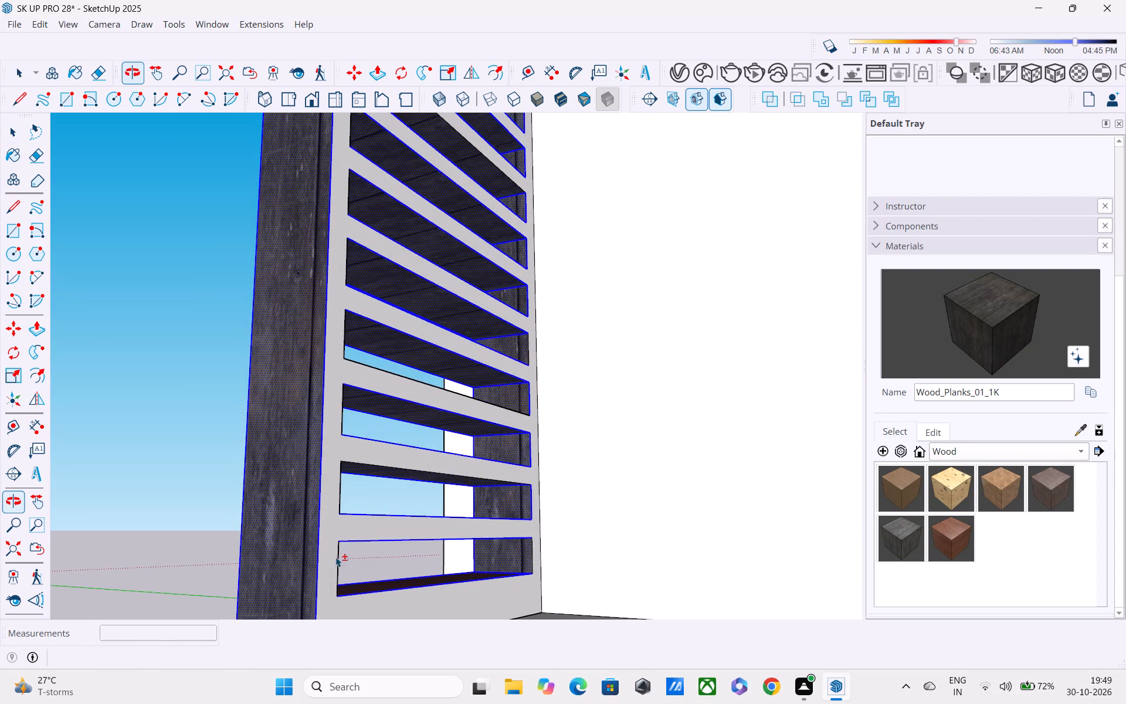
middle_click_drag(342, 537, 365, 490, "shift")
middle_click_drag(467, 536, 446, 522)
double_click(437, 555, "shift")
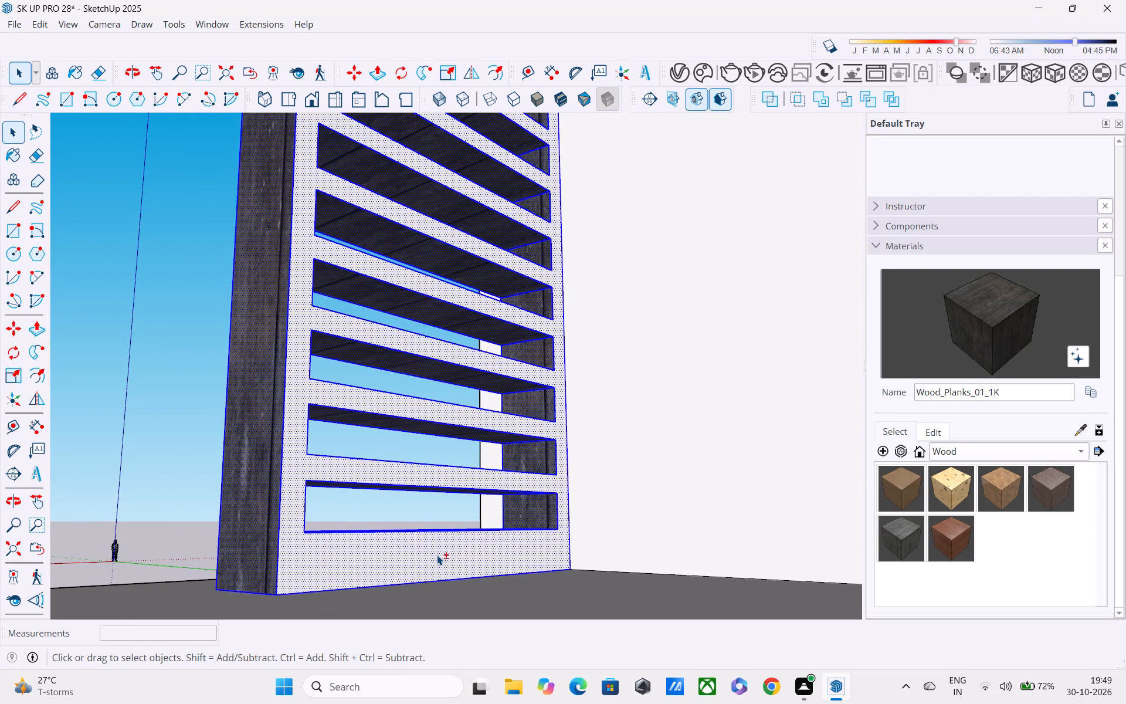
Rotate the selected louvred panel about 5.8° around its lower corner beside the wall and clear the selection.
scroll(416, 513, "down", 3, "shift")
middle_click_drag(415, 514, 478, 560)
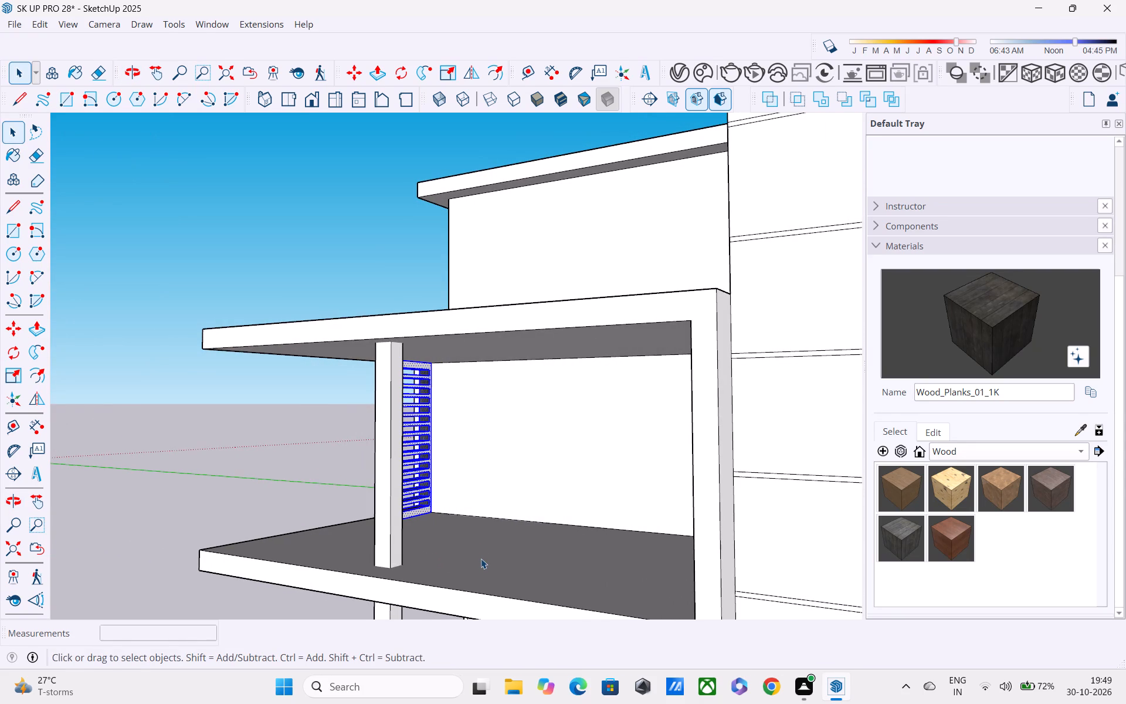
key("q")
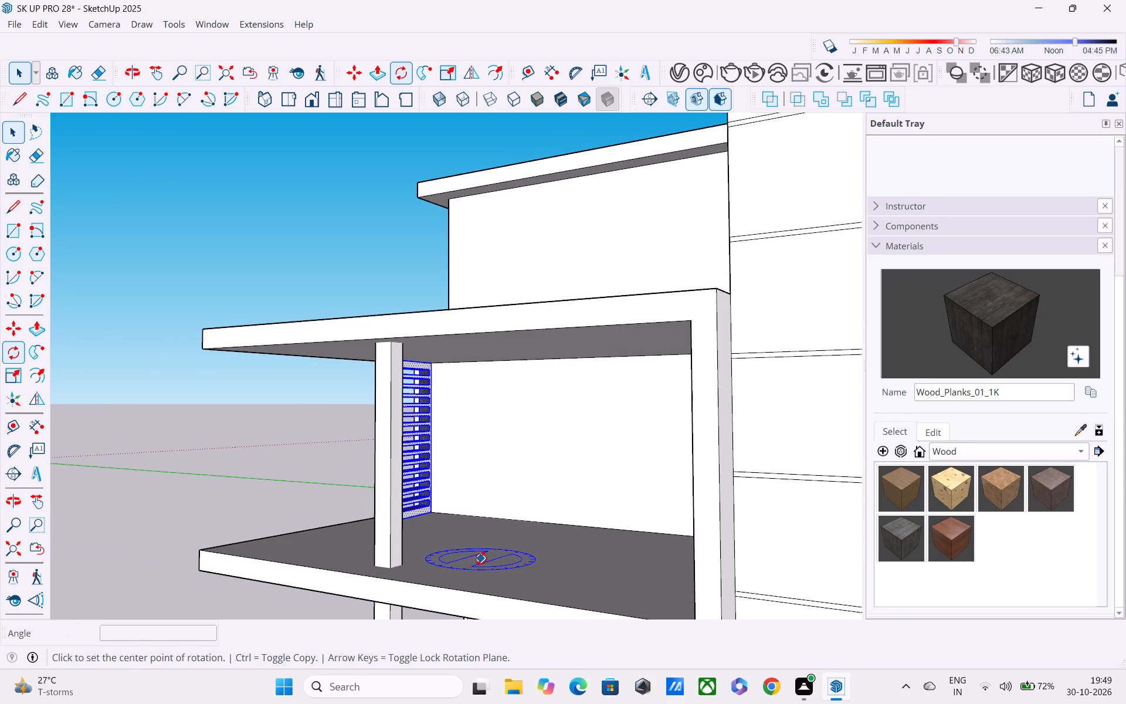
middle_click_drag(477, 553, 647, 634)
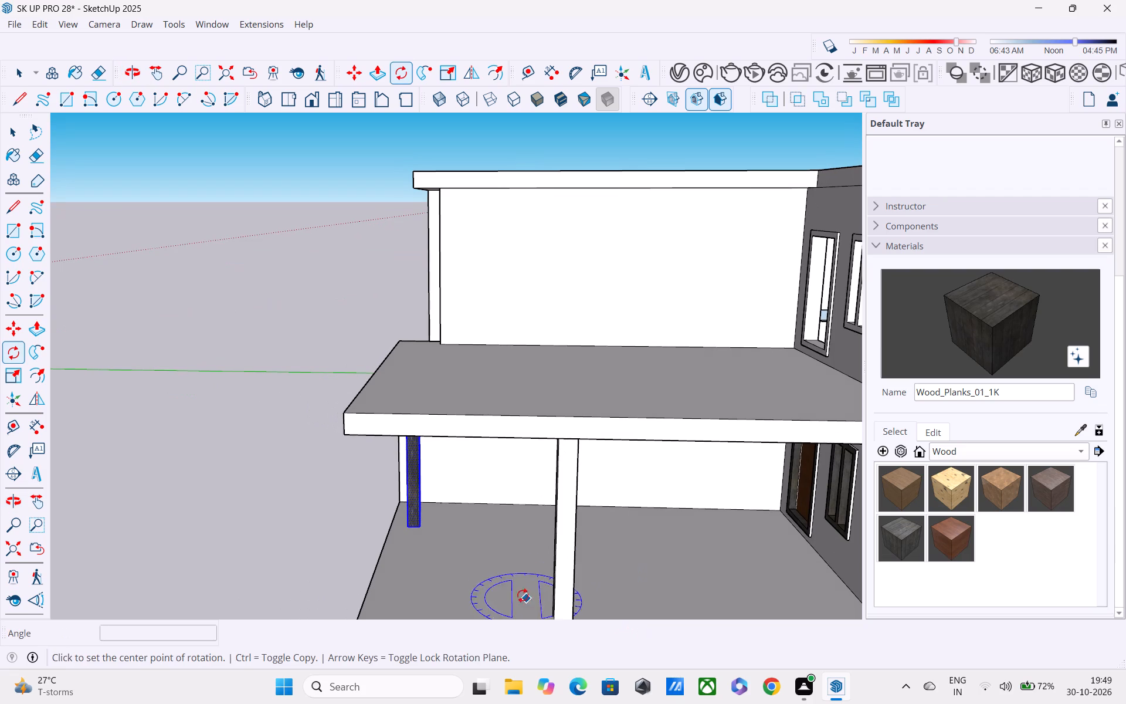
middle_click_drag(427, 534, 607, 620)
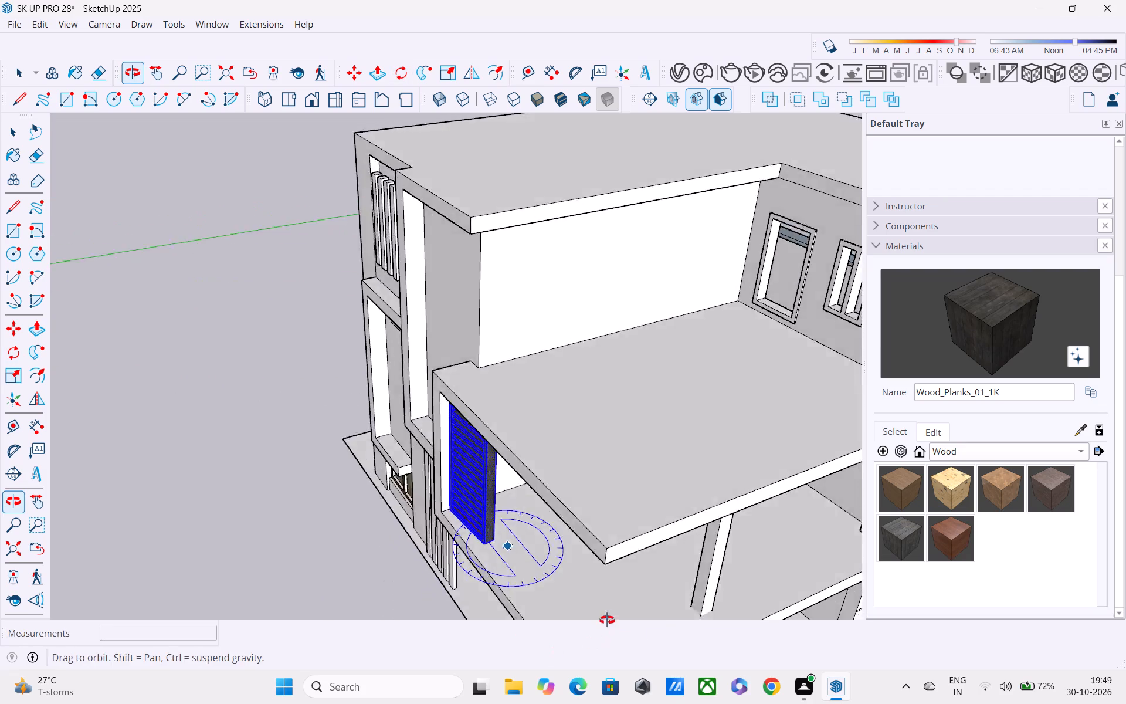
middle_click_drag(607, 620, 609, 601)
scroll(609, 600, "up", 1)
scroll(466, 558, "up", 6)
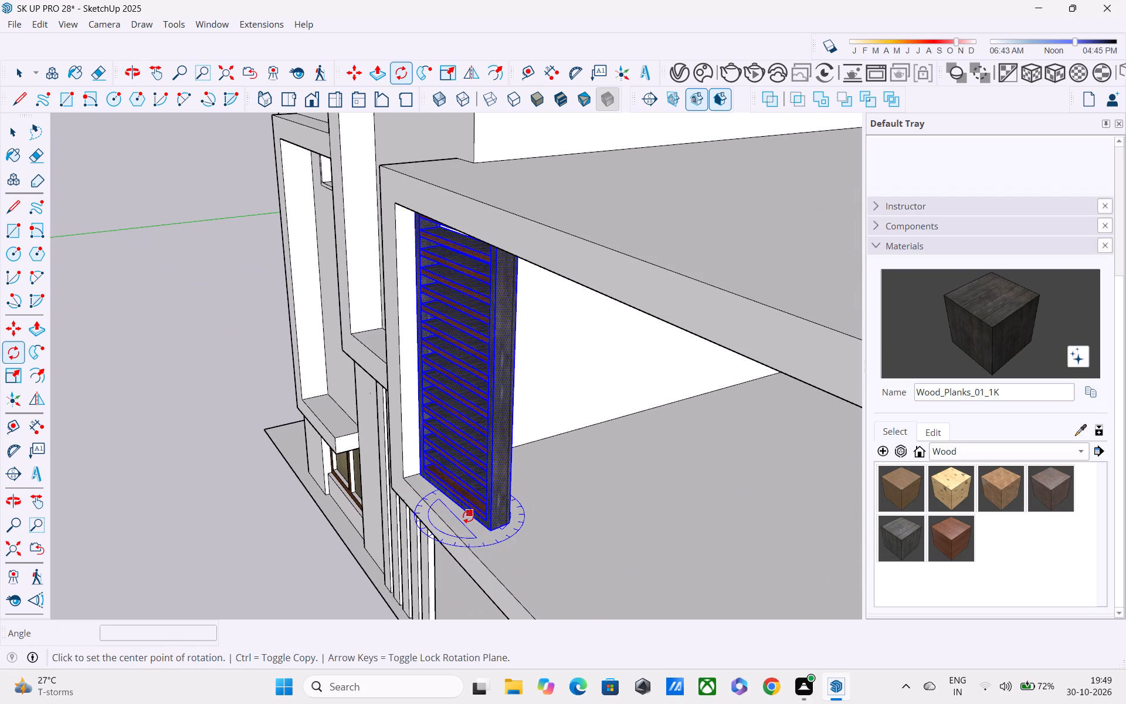
left_click(423, 481)
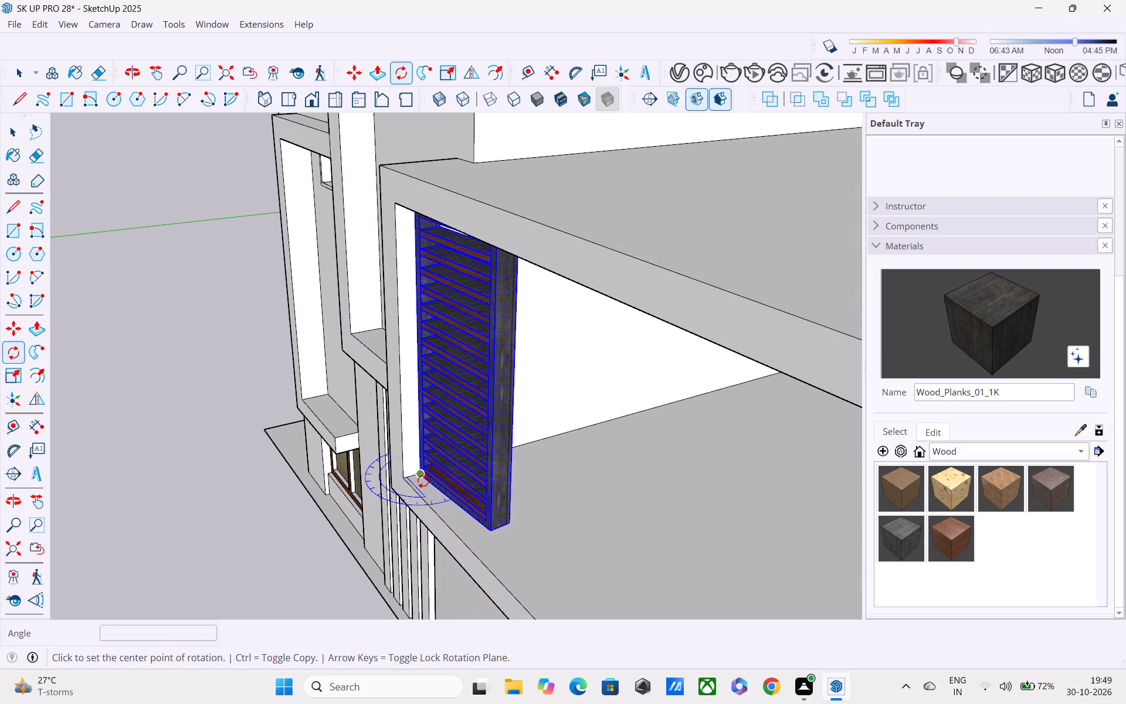
left_click(489, 530)
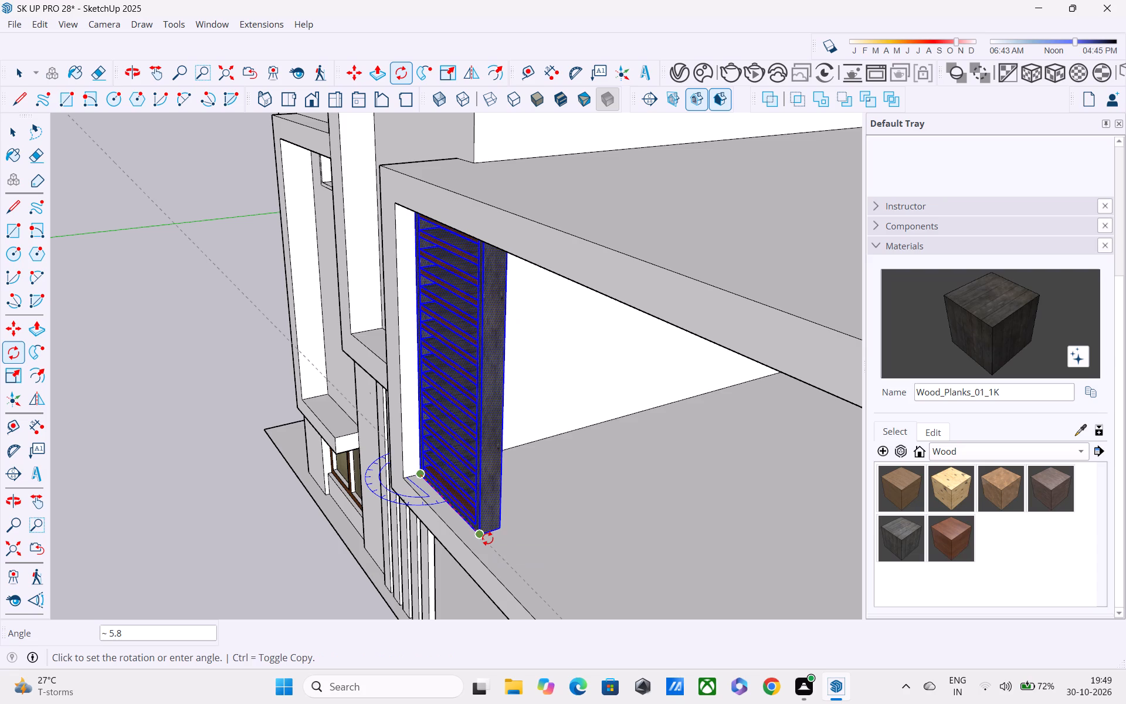
left_click(482, 547)
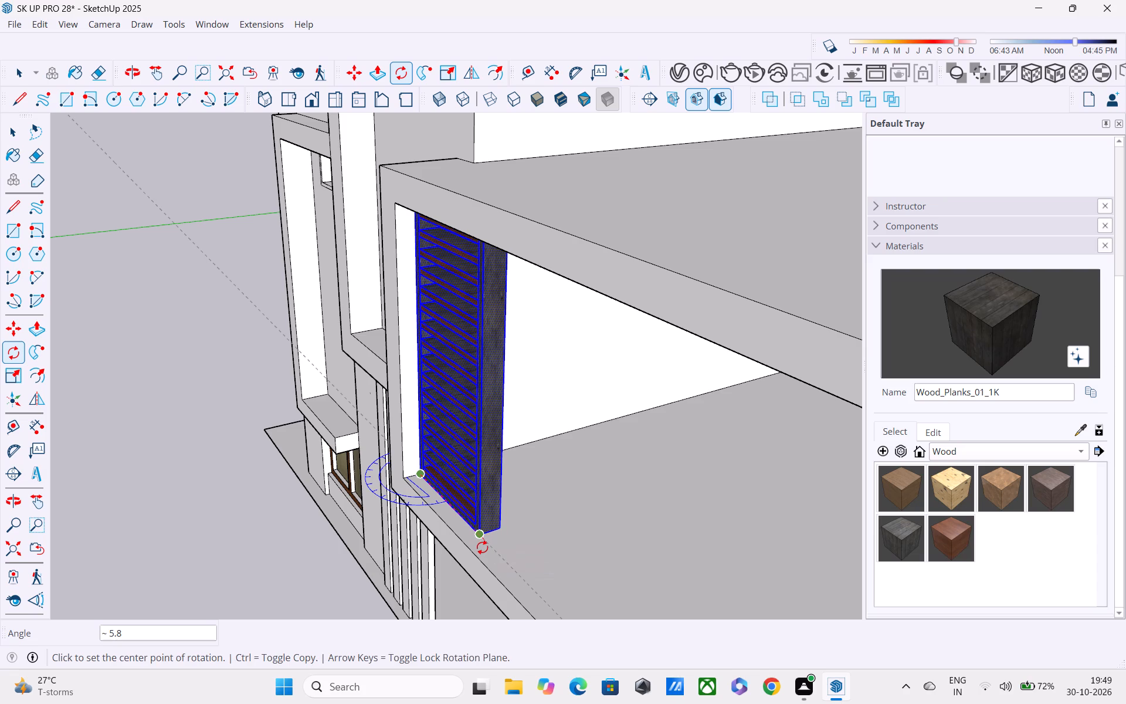
scroll(480, 546, "down", 4)
middle_click_drag(479, 535, 470, 421)
scroll(472, 419, "up", 1)
scroll(499, 411, "down", 4)
key("space")
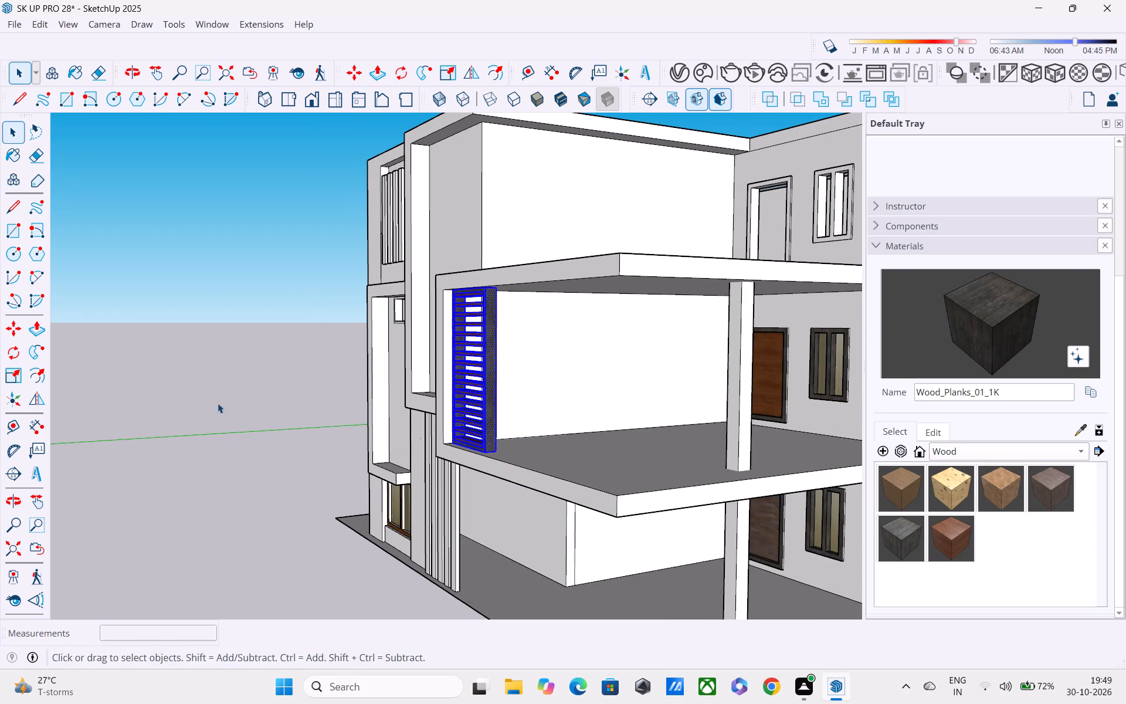
middle_click_drag(324, 415, 592, 391)
left_click(810, 367)
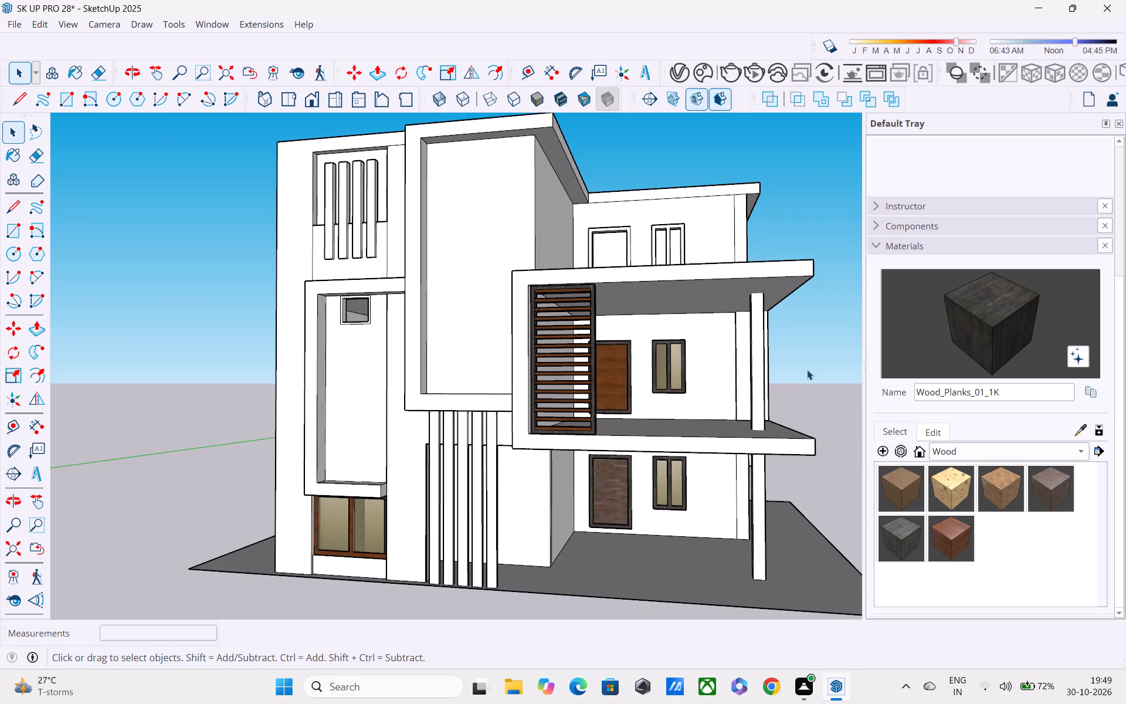
Examine the rotated louvred panel's alignment with the balcony slab and wall from the front and side.
middle_click_drag(807, 370, 618, 417)
scroll(618, 414, "down", 1)
middle_click_drag(615, 424, 390, 447)
scroll(364, 447, "up", 3)
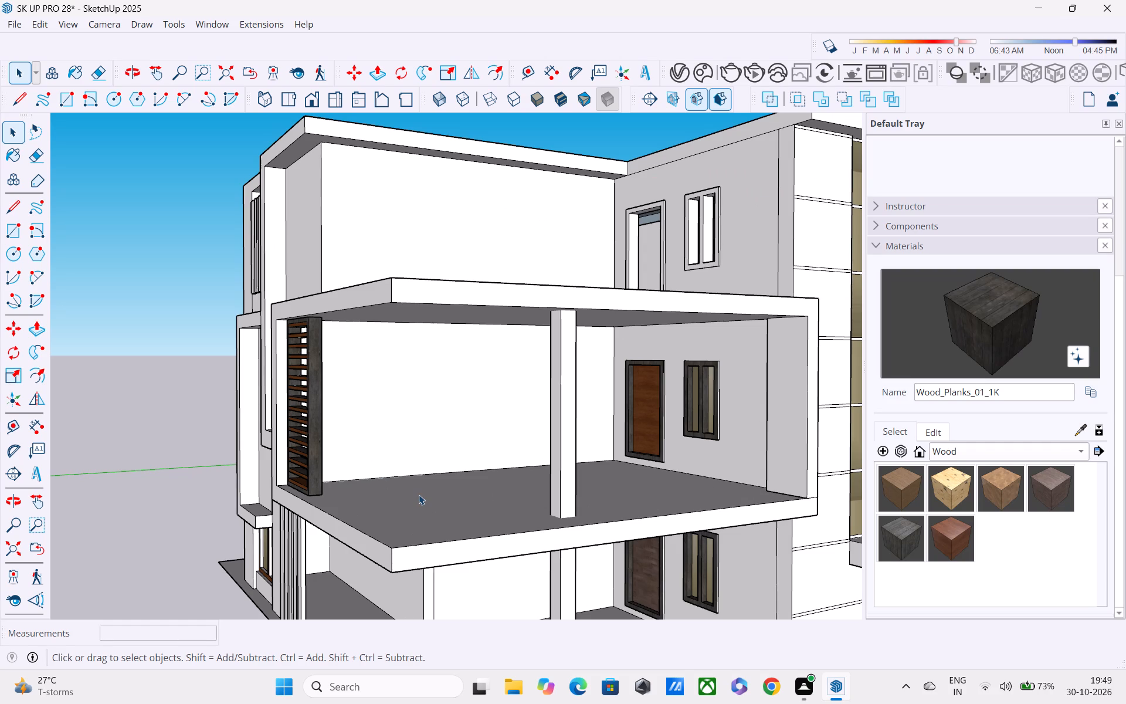
scroll(419, 495, "down", 1)
middle_click_drag(420, 495, 422, 402, "shift")
scroll(422, 387, "down", 2)
middle_click_drag(422, 387, 295, 427)
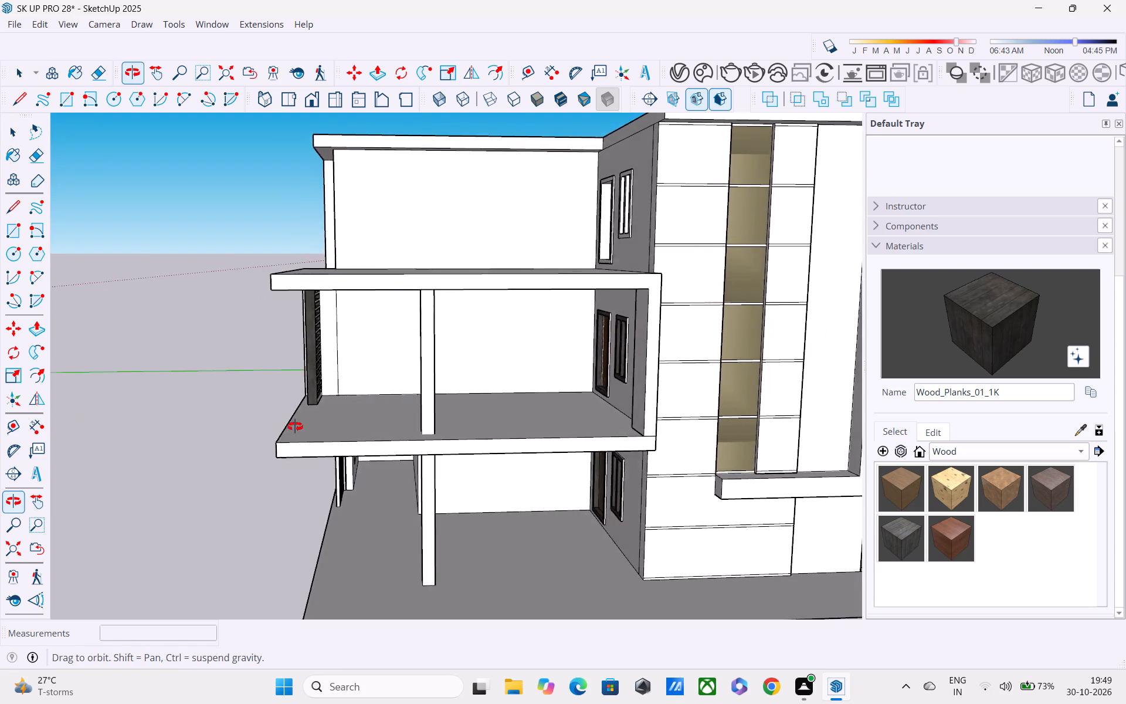
middle_click_drag(295, 427, 352, 447)
left_click(249, 299)
scroll(314, 379, "up", 3)
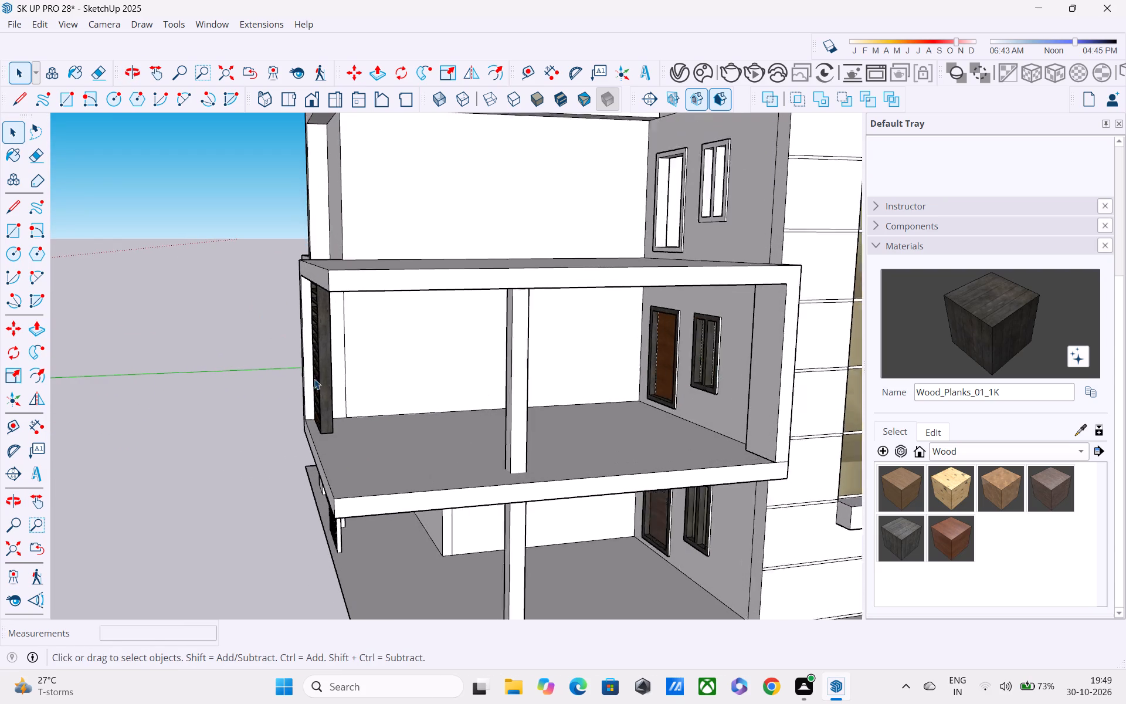
scroll(317, 386, "up", 1)
scroll(317, 390, "down", 2)
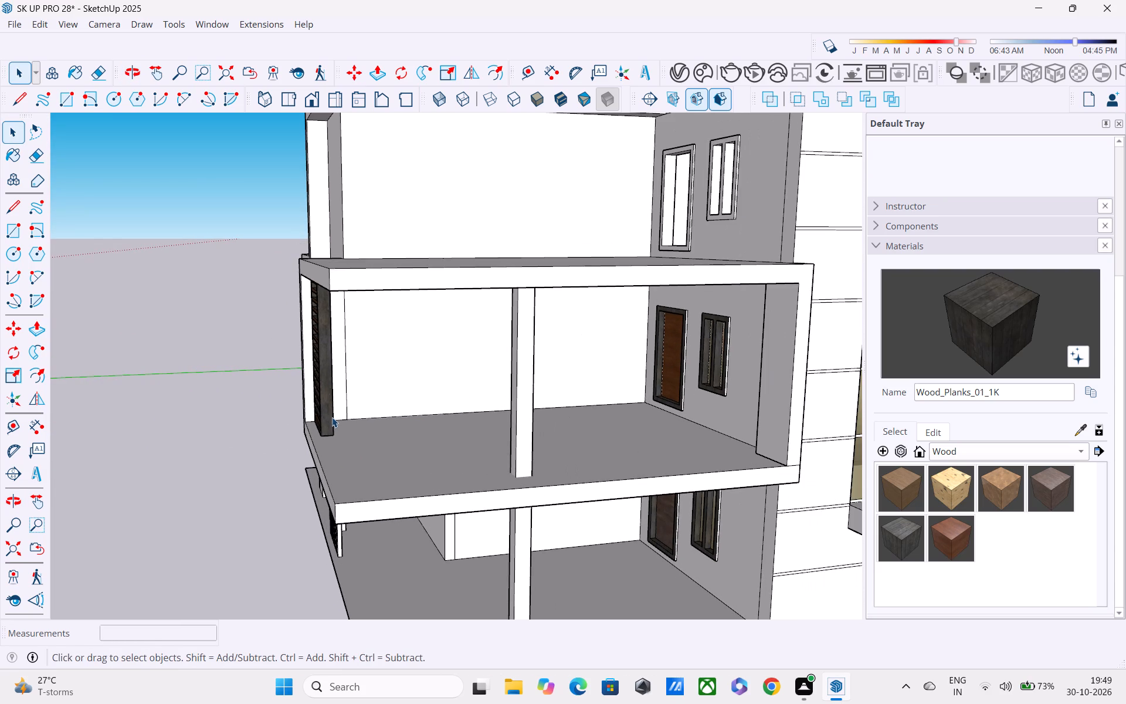